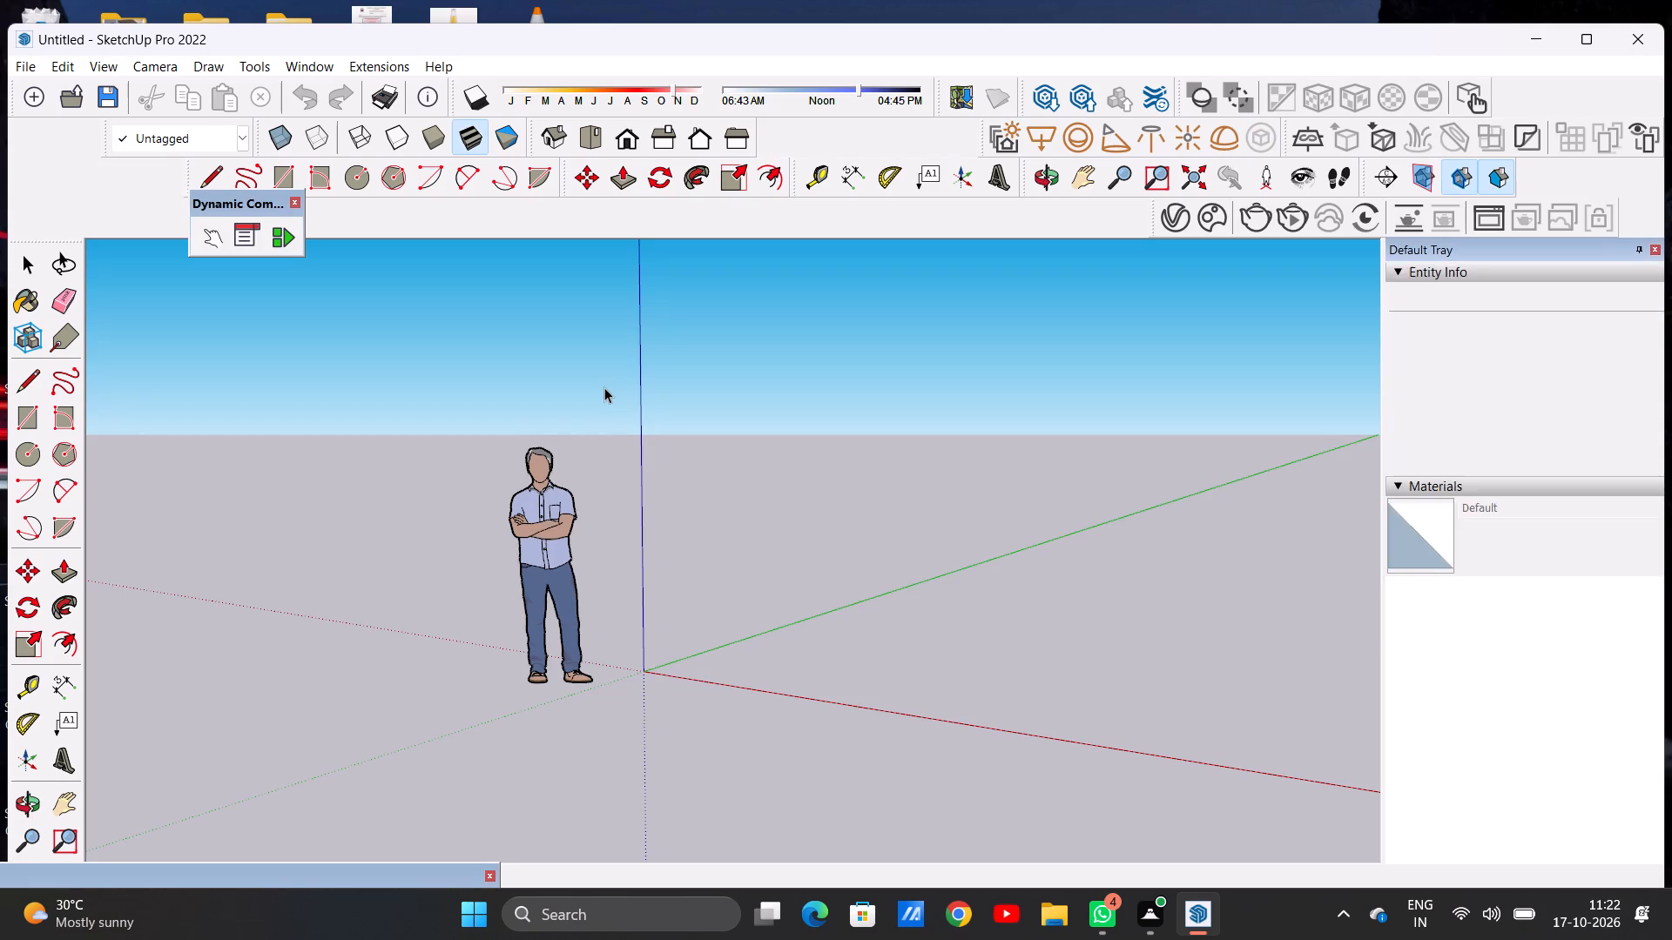
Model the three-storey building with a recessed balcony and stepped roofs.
In top view, draw a large rectangle on the ground plane, beyond the origin in the positive red and green directions.
click(586, 142)
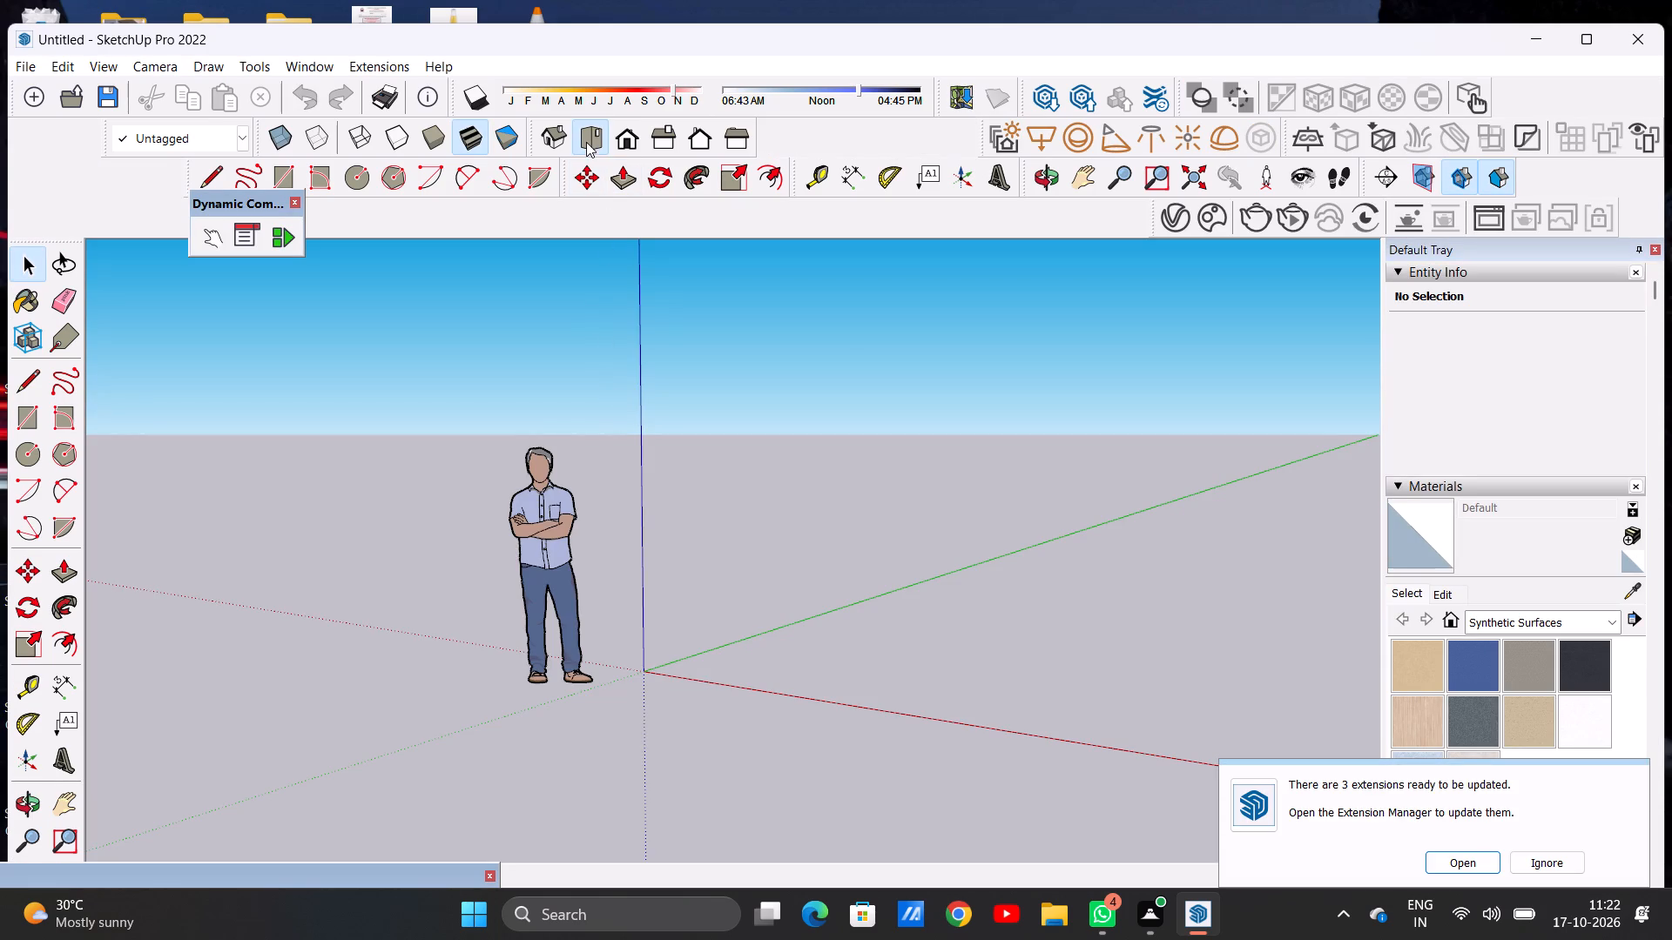
scroll(1255, 416, up, 10)
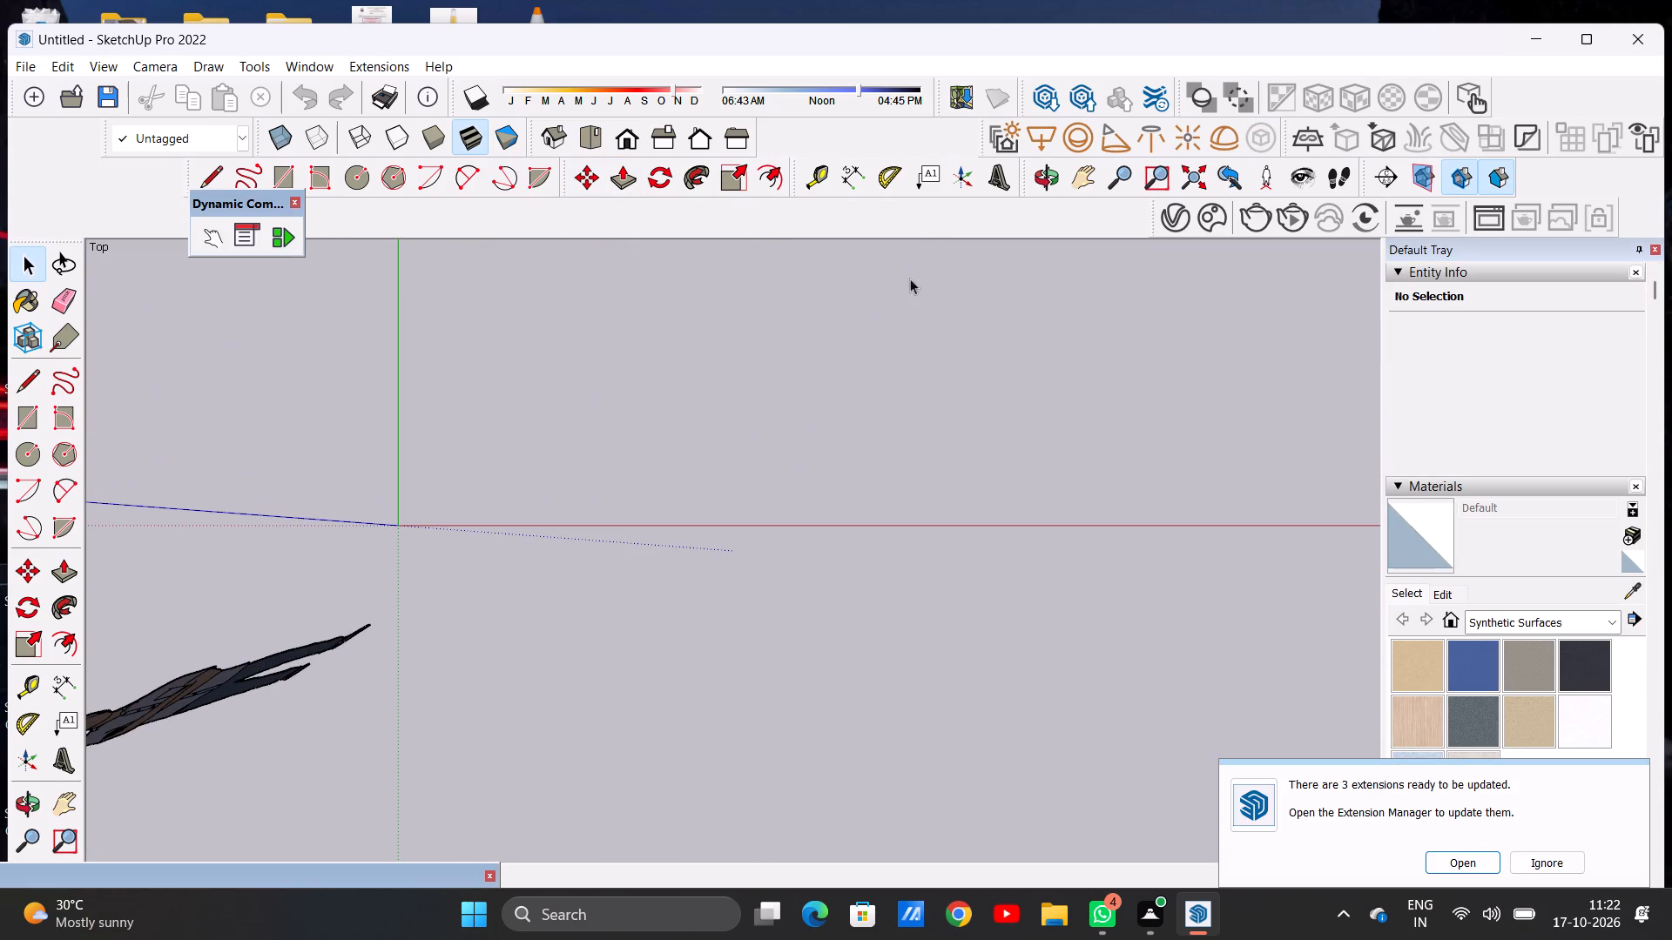
click(1079, 183)
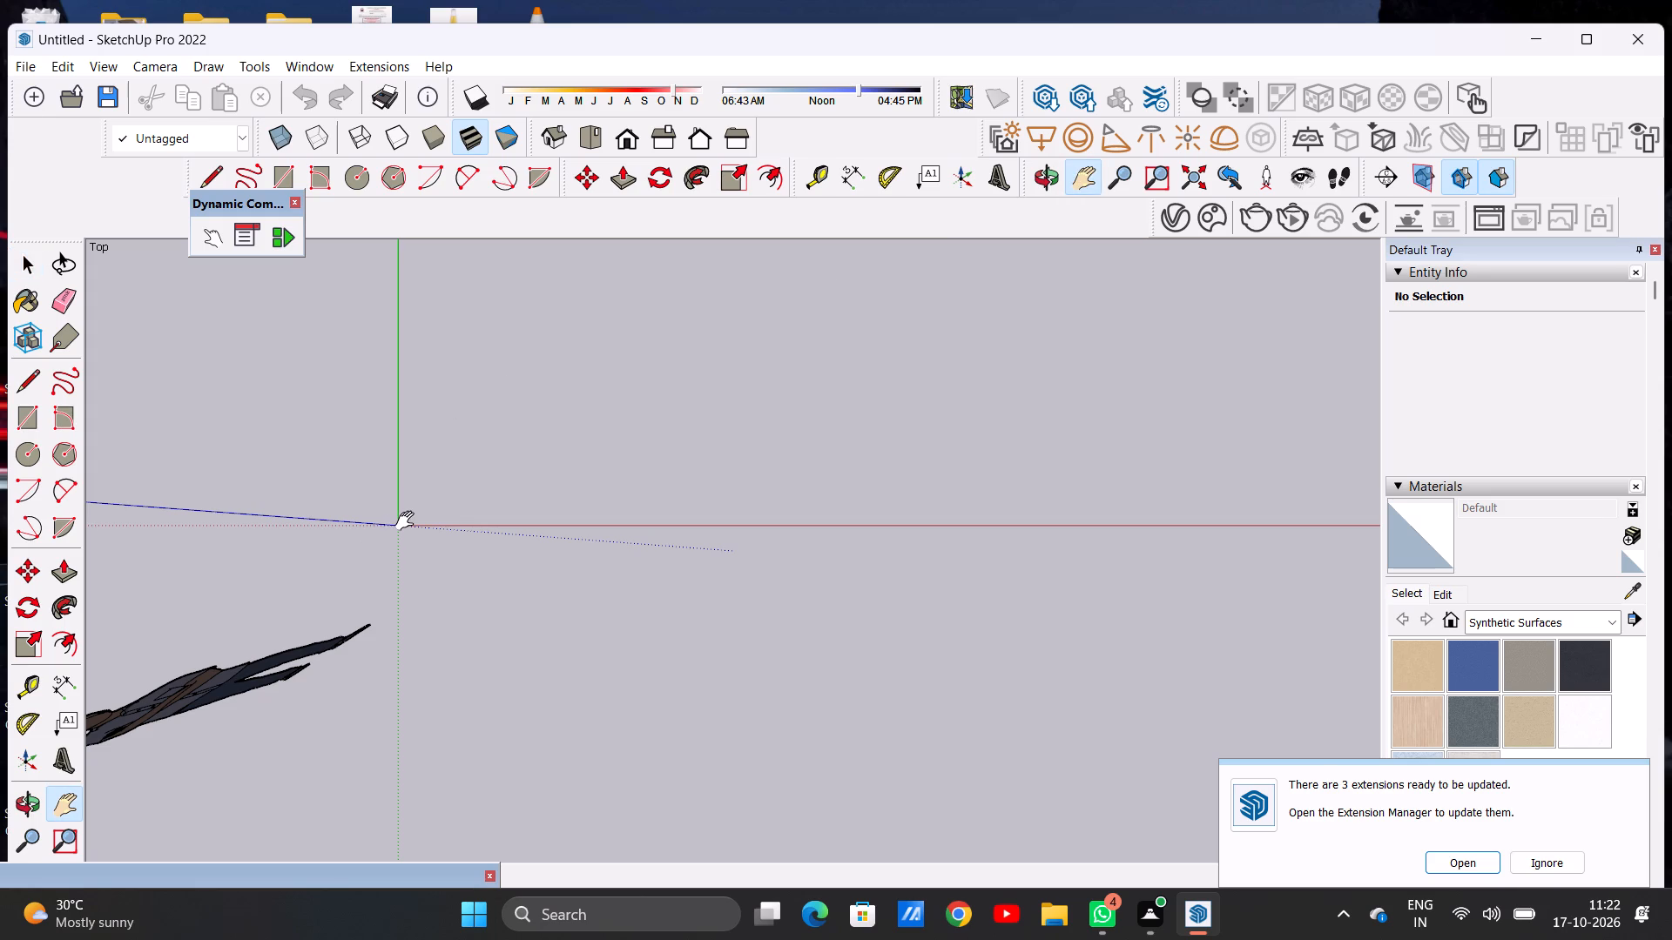
drag(408, 521, 156, 682)
drag(298, 600, 248, 690)
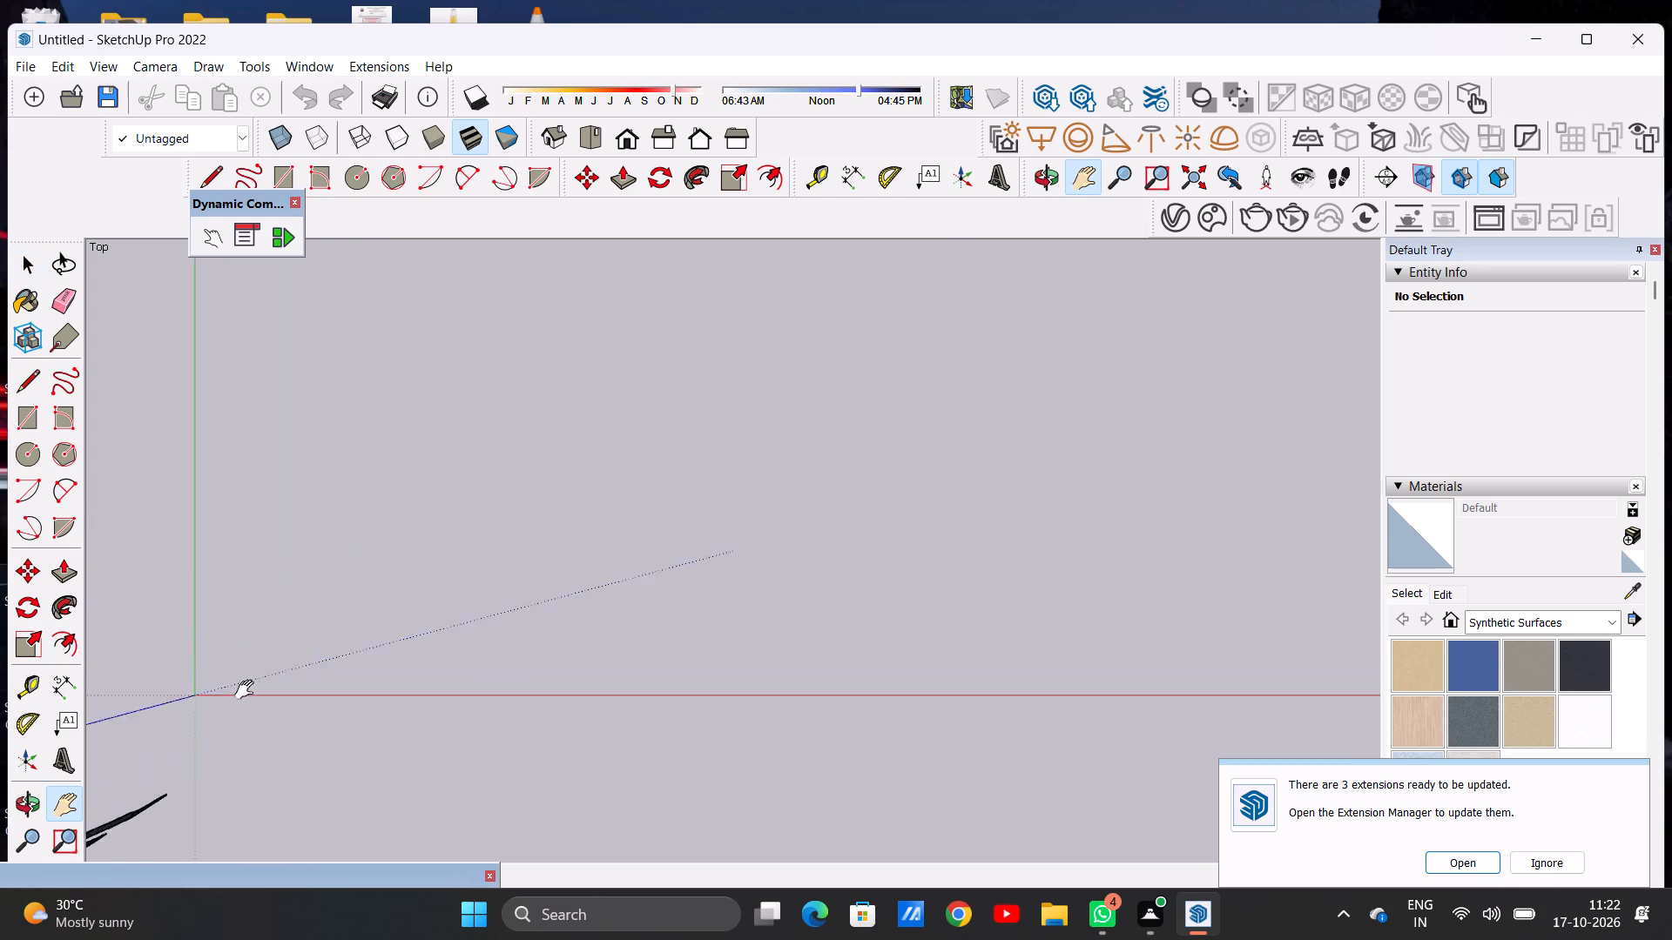
drag(248, 690, 226, 741)
drag(417, 642, 336, 771)
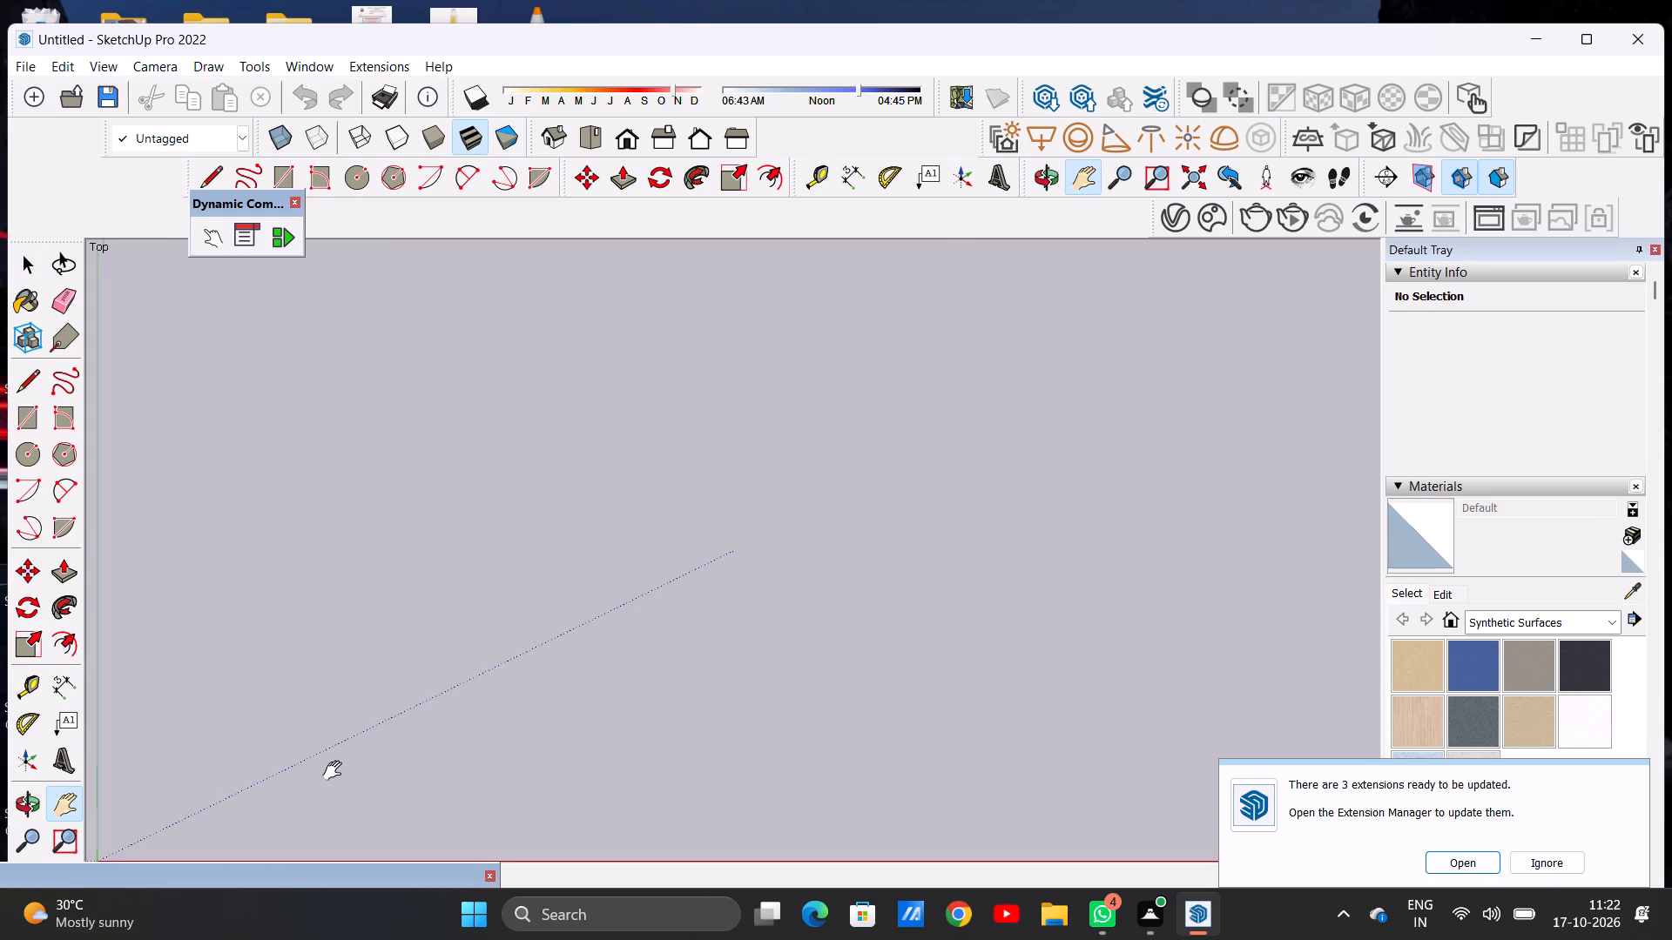
drag(336, 771, 338, 766)
drag(340, 764, 340, 745)
key(space)
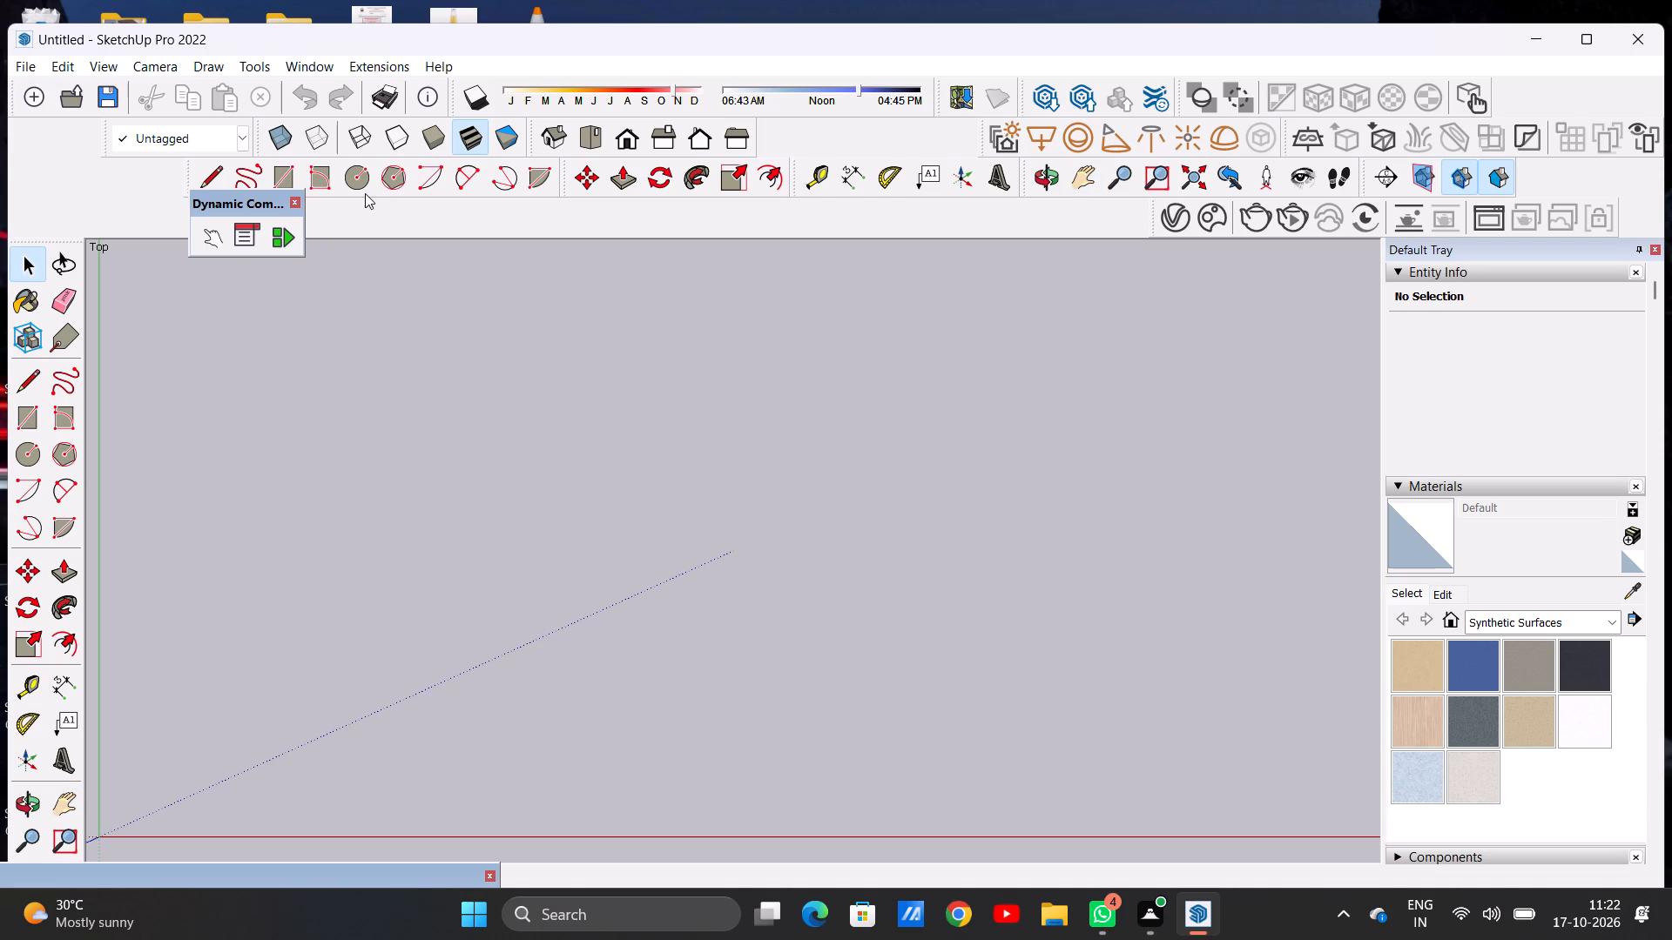
click(281, 165)
click(333, 264)
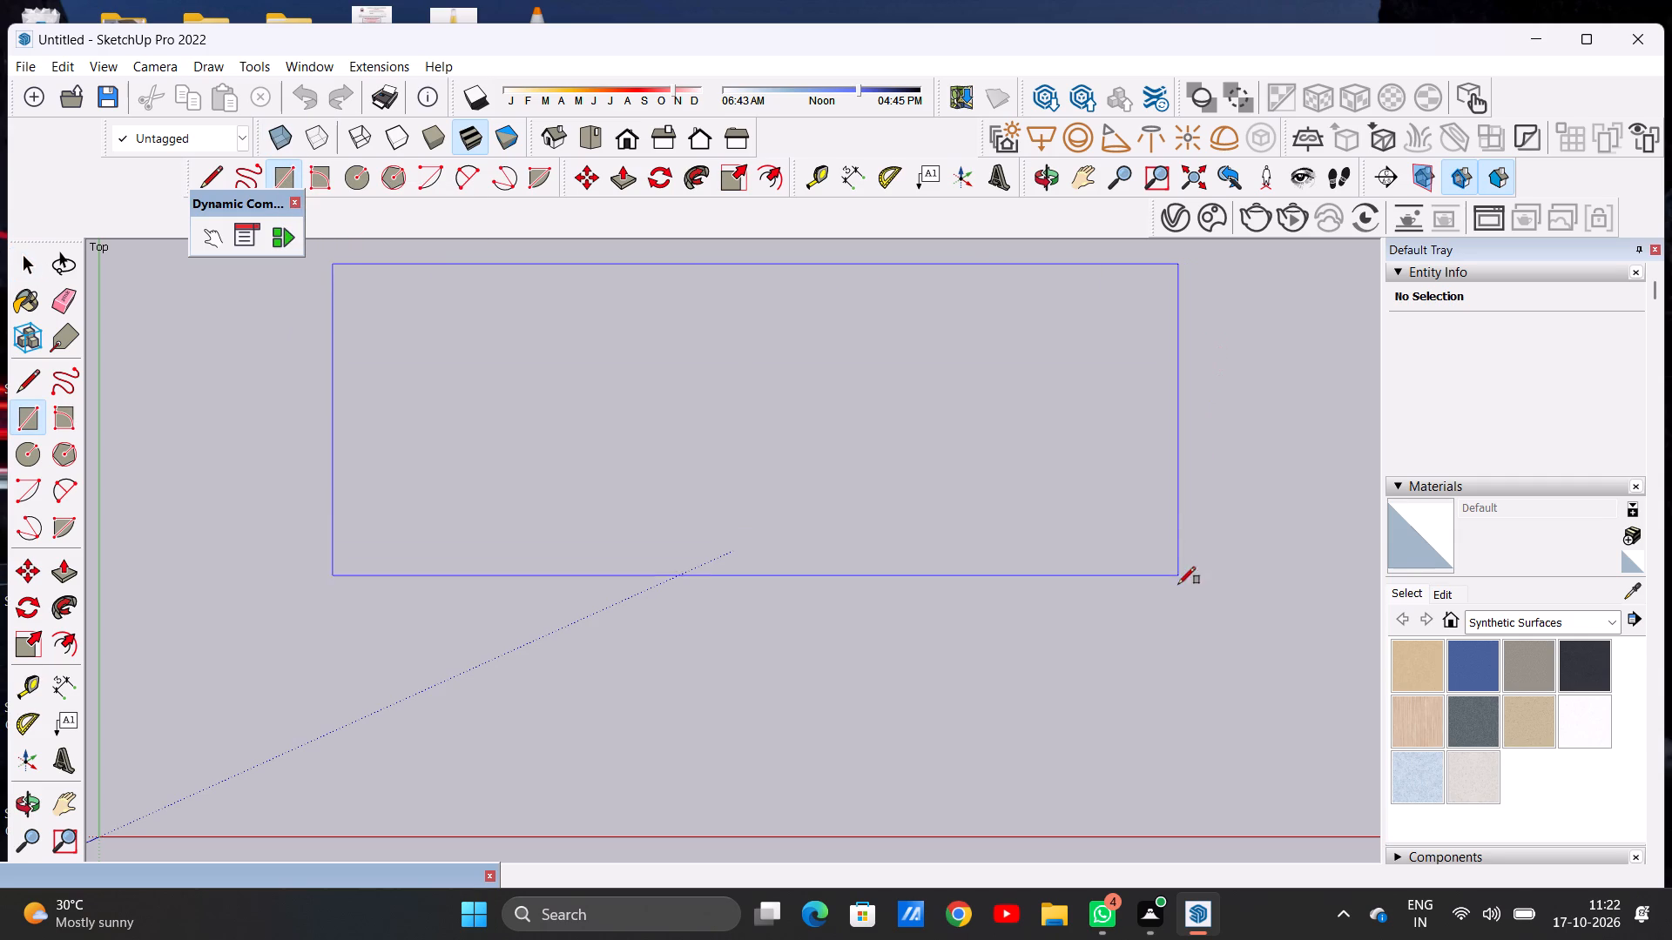
click(1336, 807)
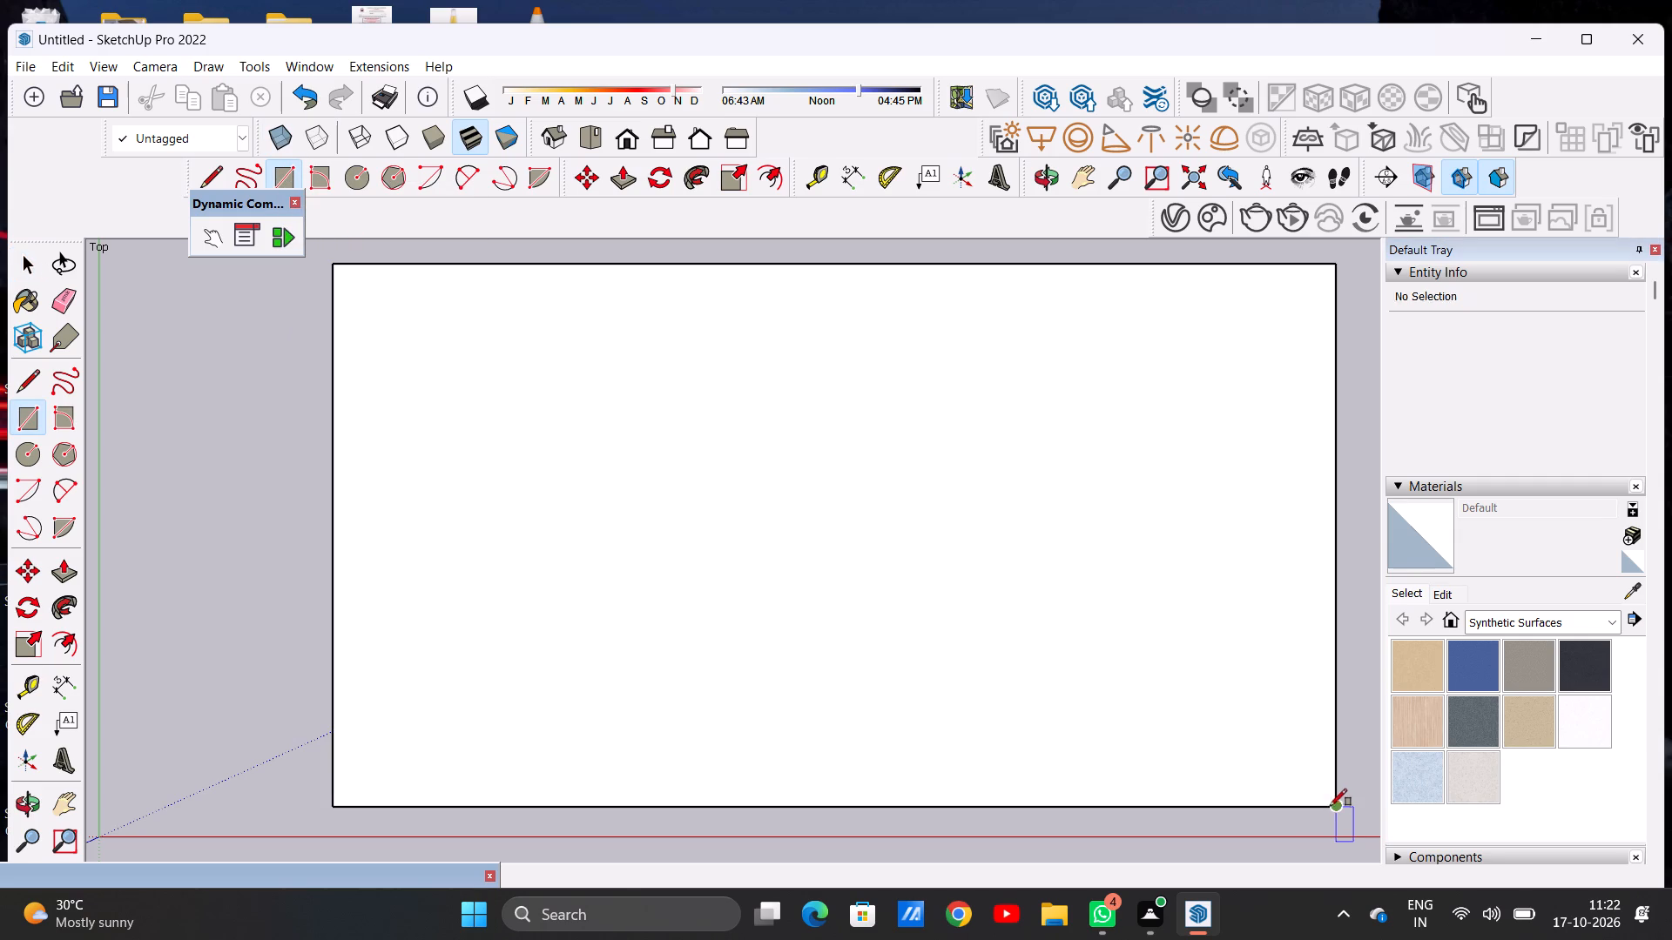
key(space)
Move the whole rectangle by its upper far corner, diagonally away from the origin and clear of the axes.
scroll(491, 672, down, 20)
scroll(491, 672, down, 1)
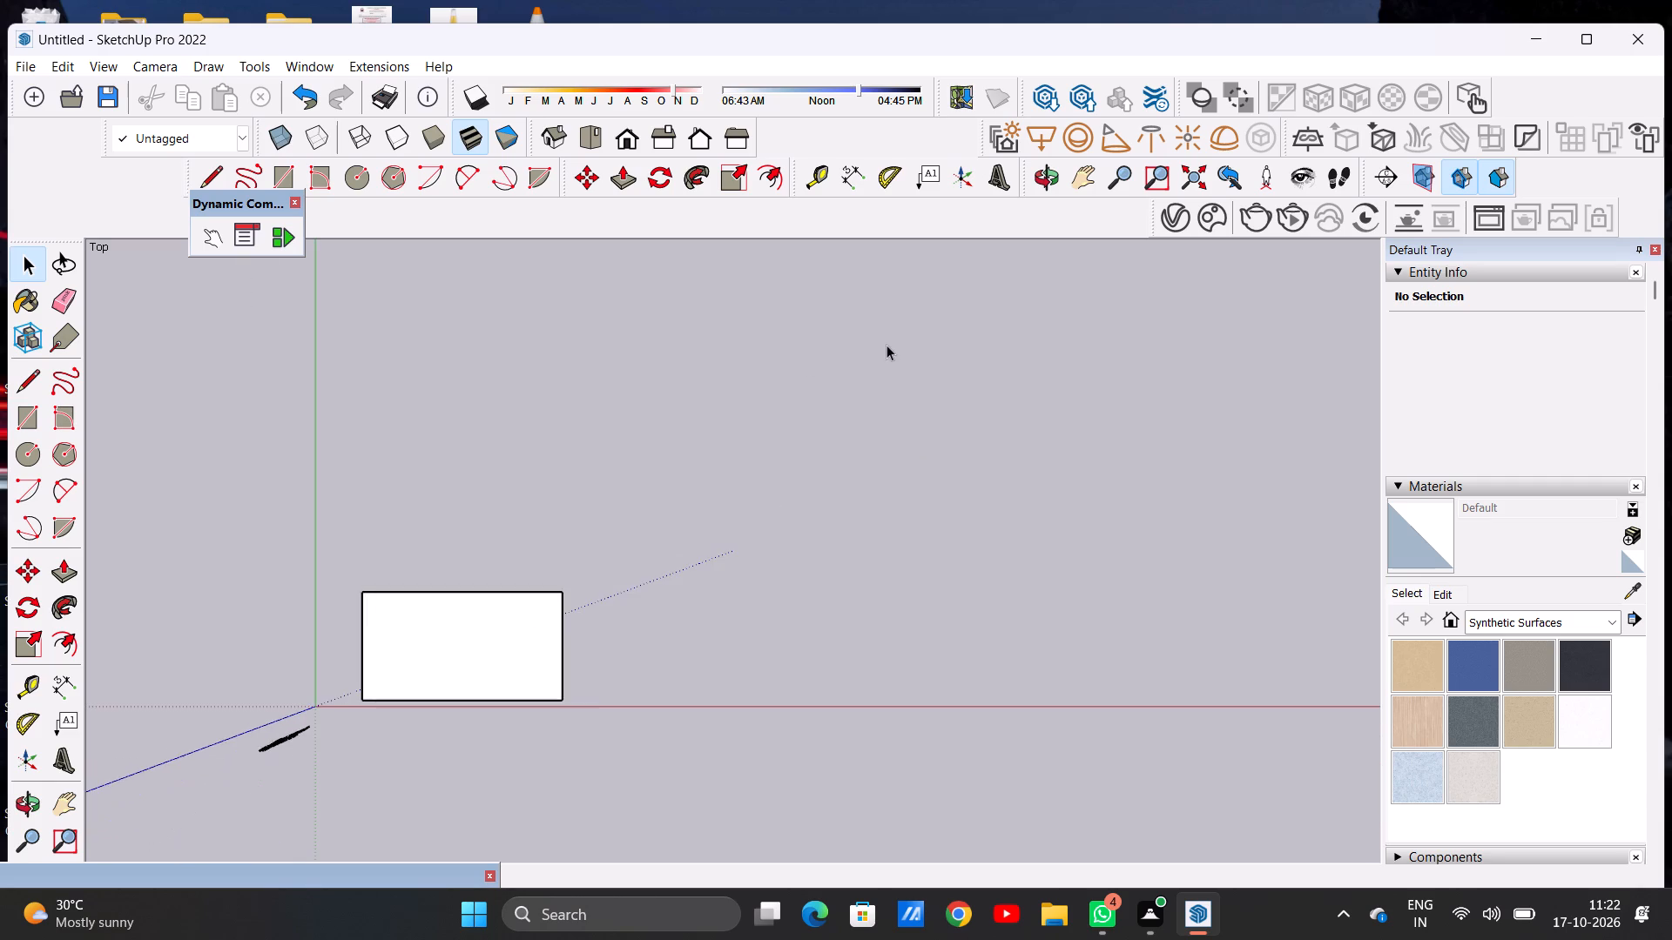
scroll(890, 345, up, 7)
scroll(873, 365, down, 6)
scroll(816, 480, up, 3)
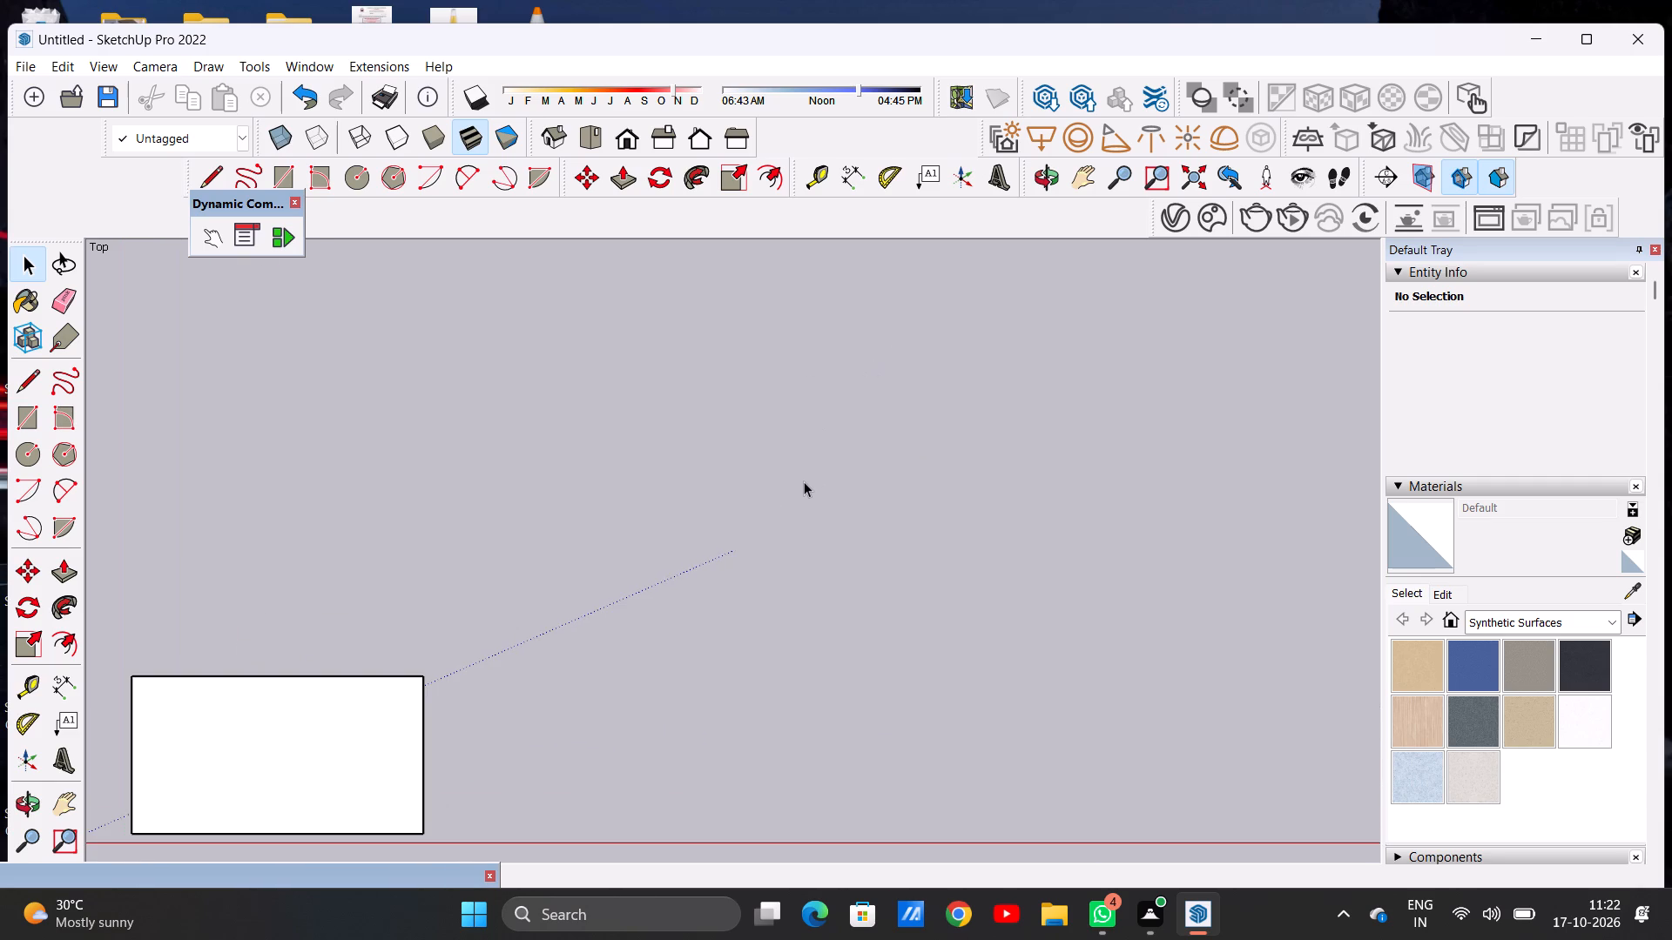
triple_click(381, 736)
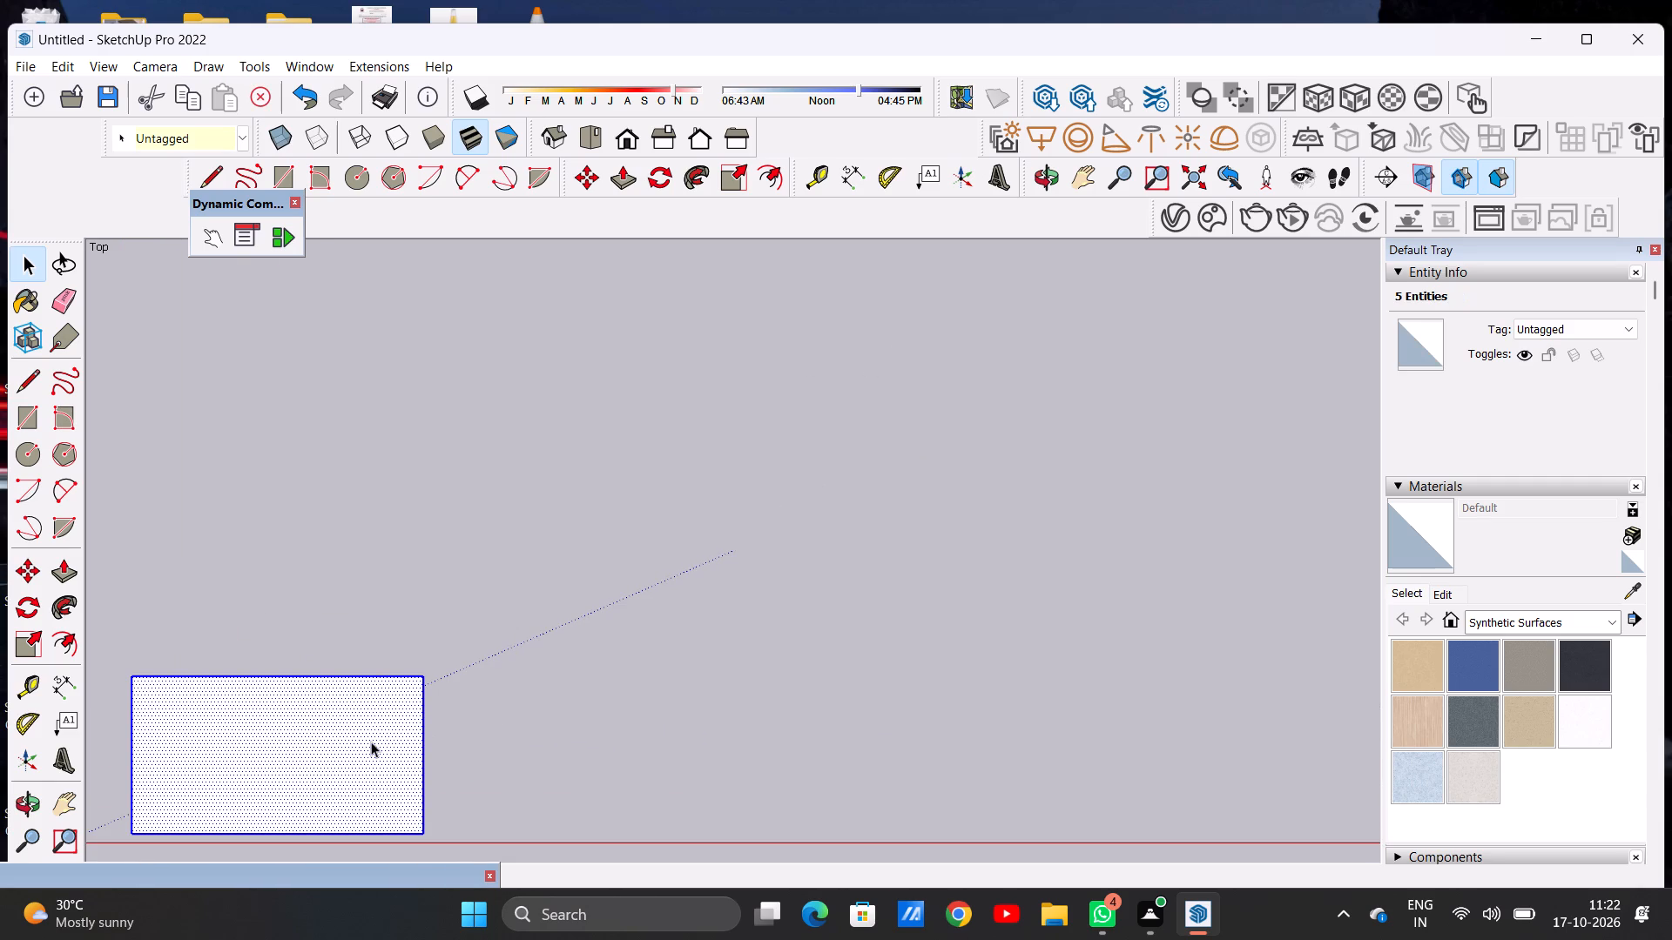
key(m)
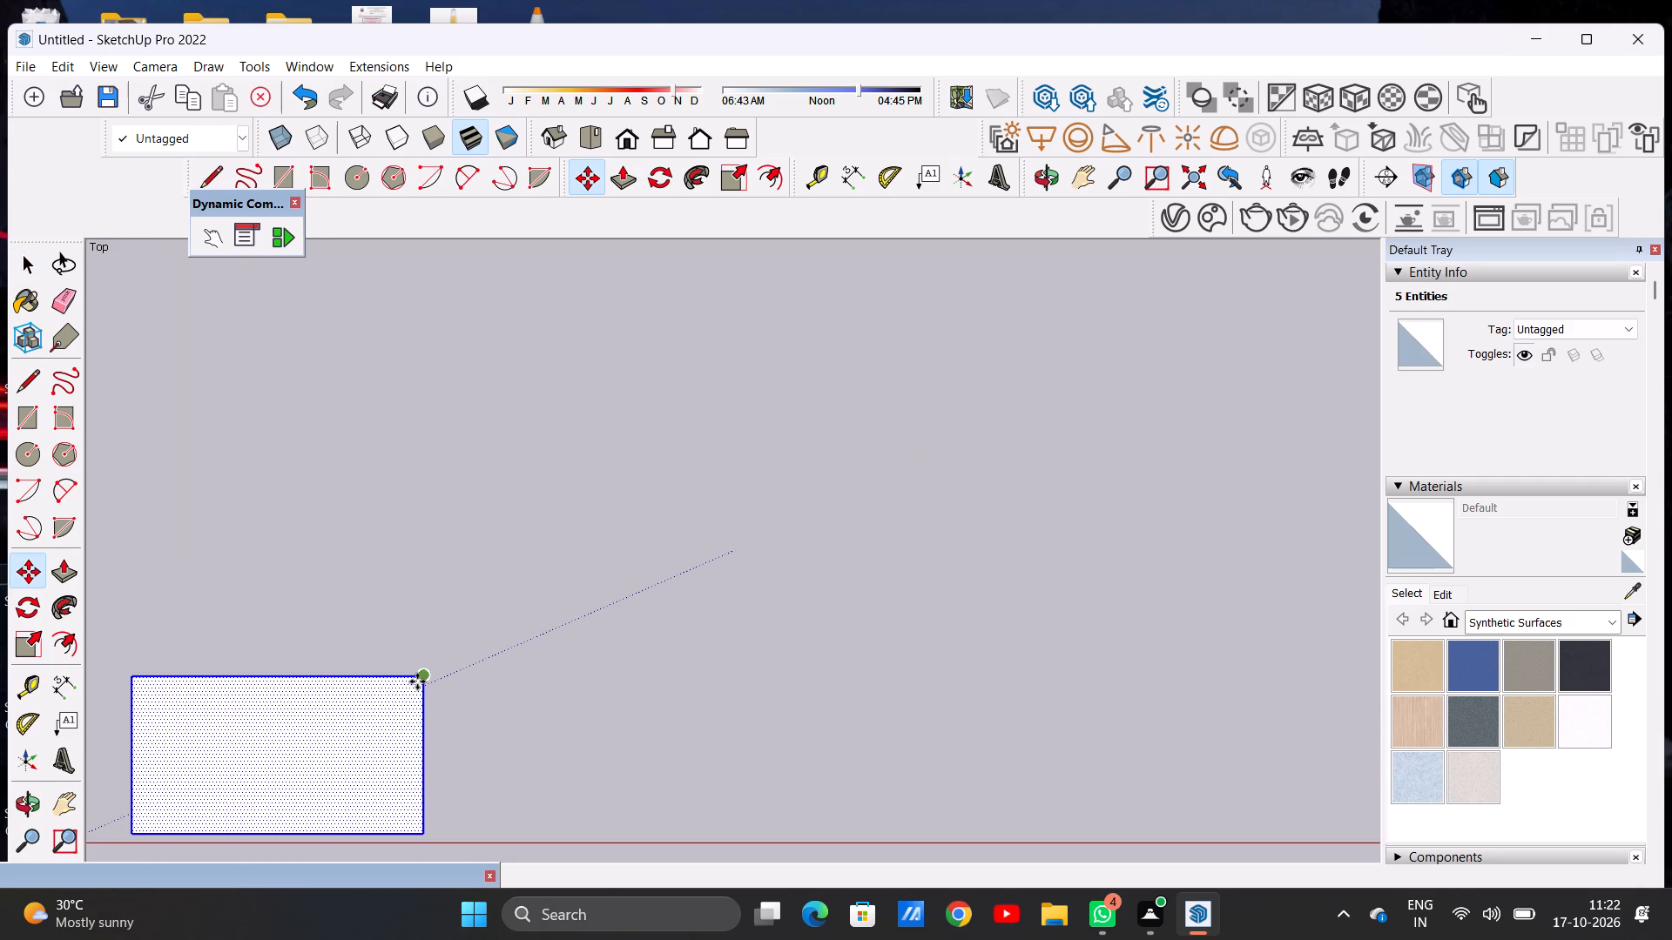
click(417, 681)
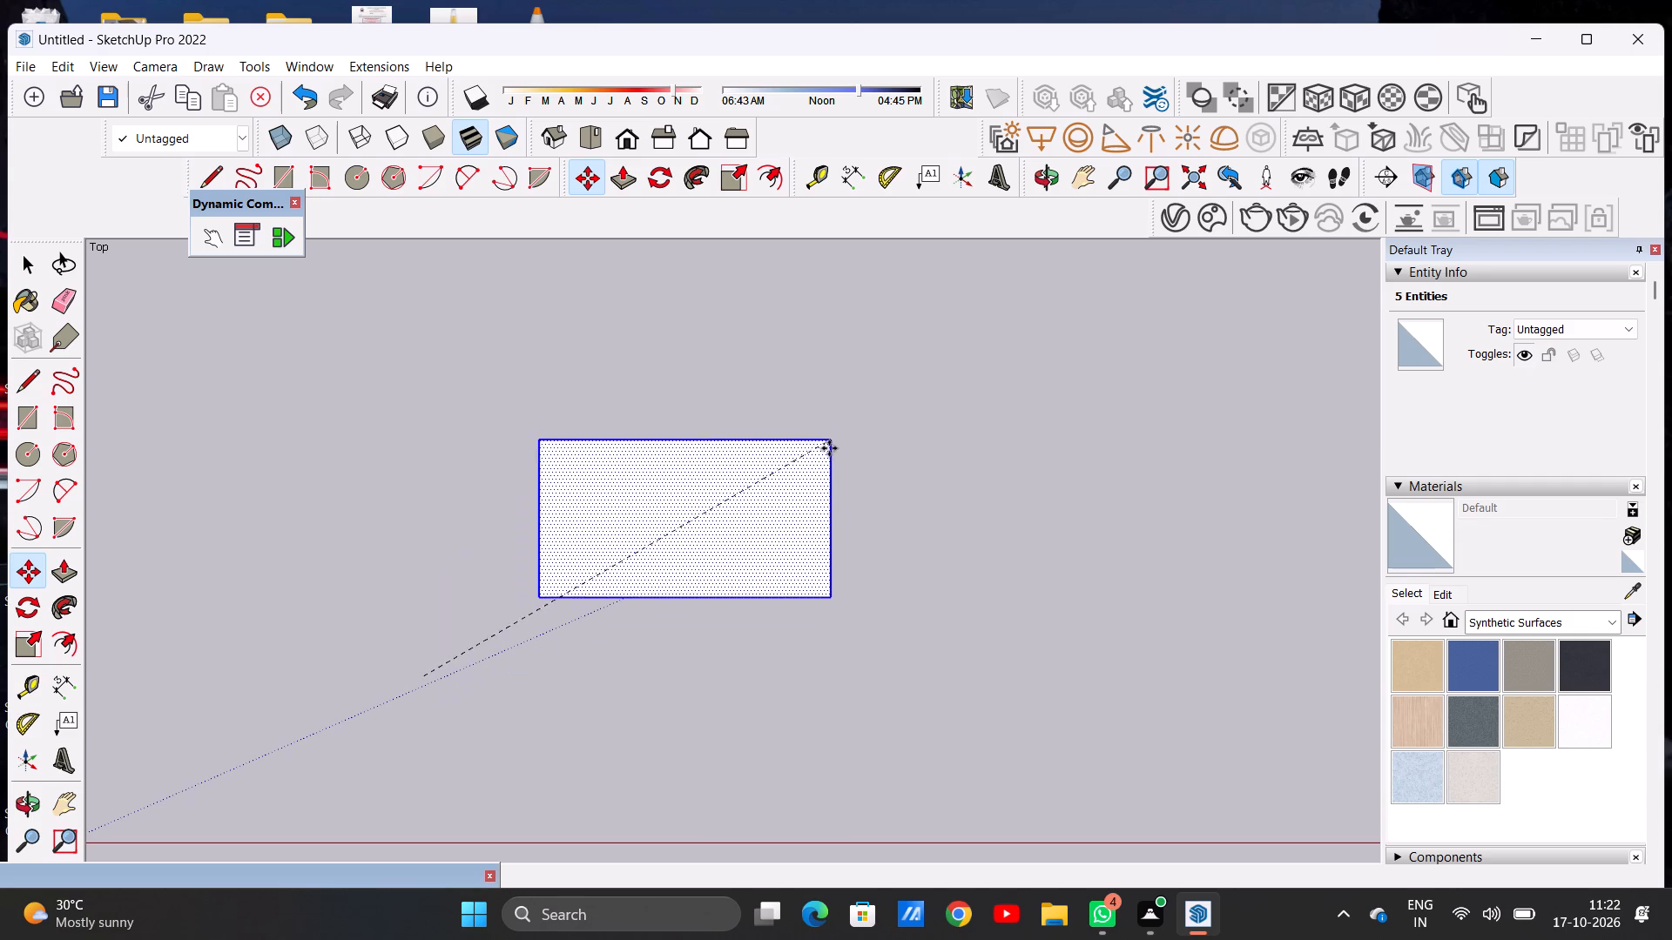
click(835, 480)
click(895, 503)
key(space)
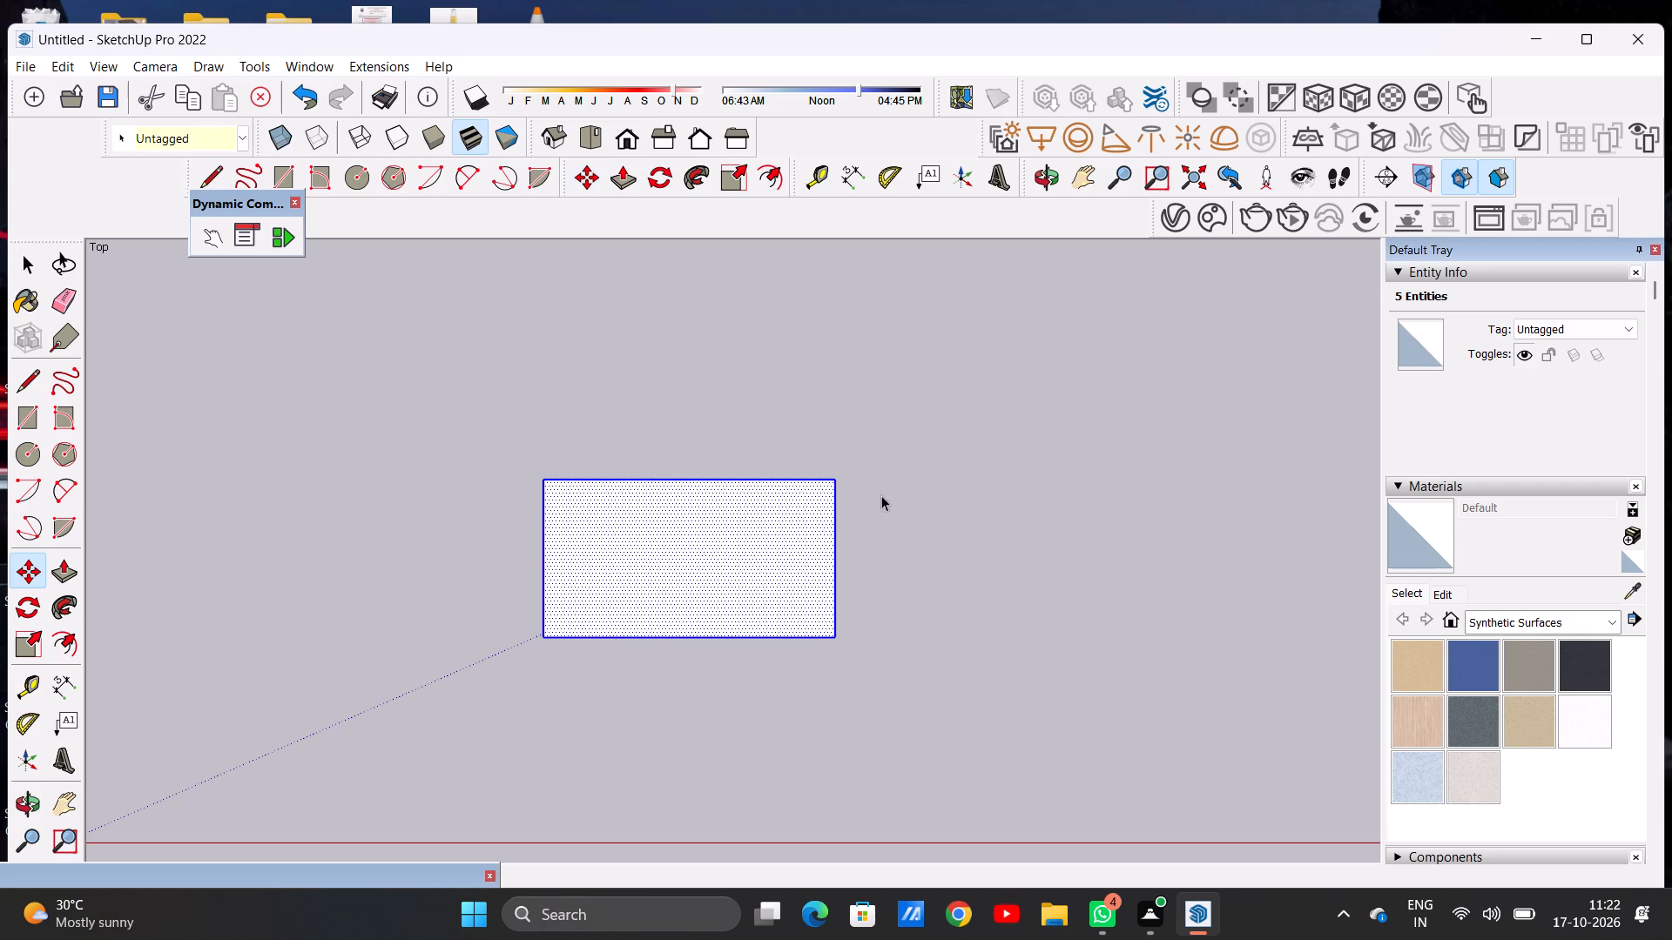
key(space)
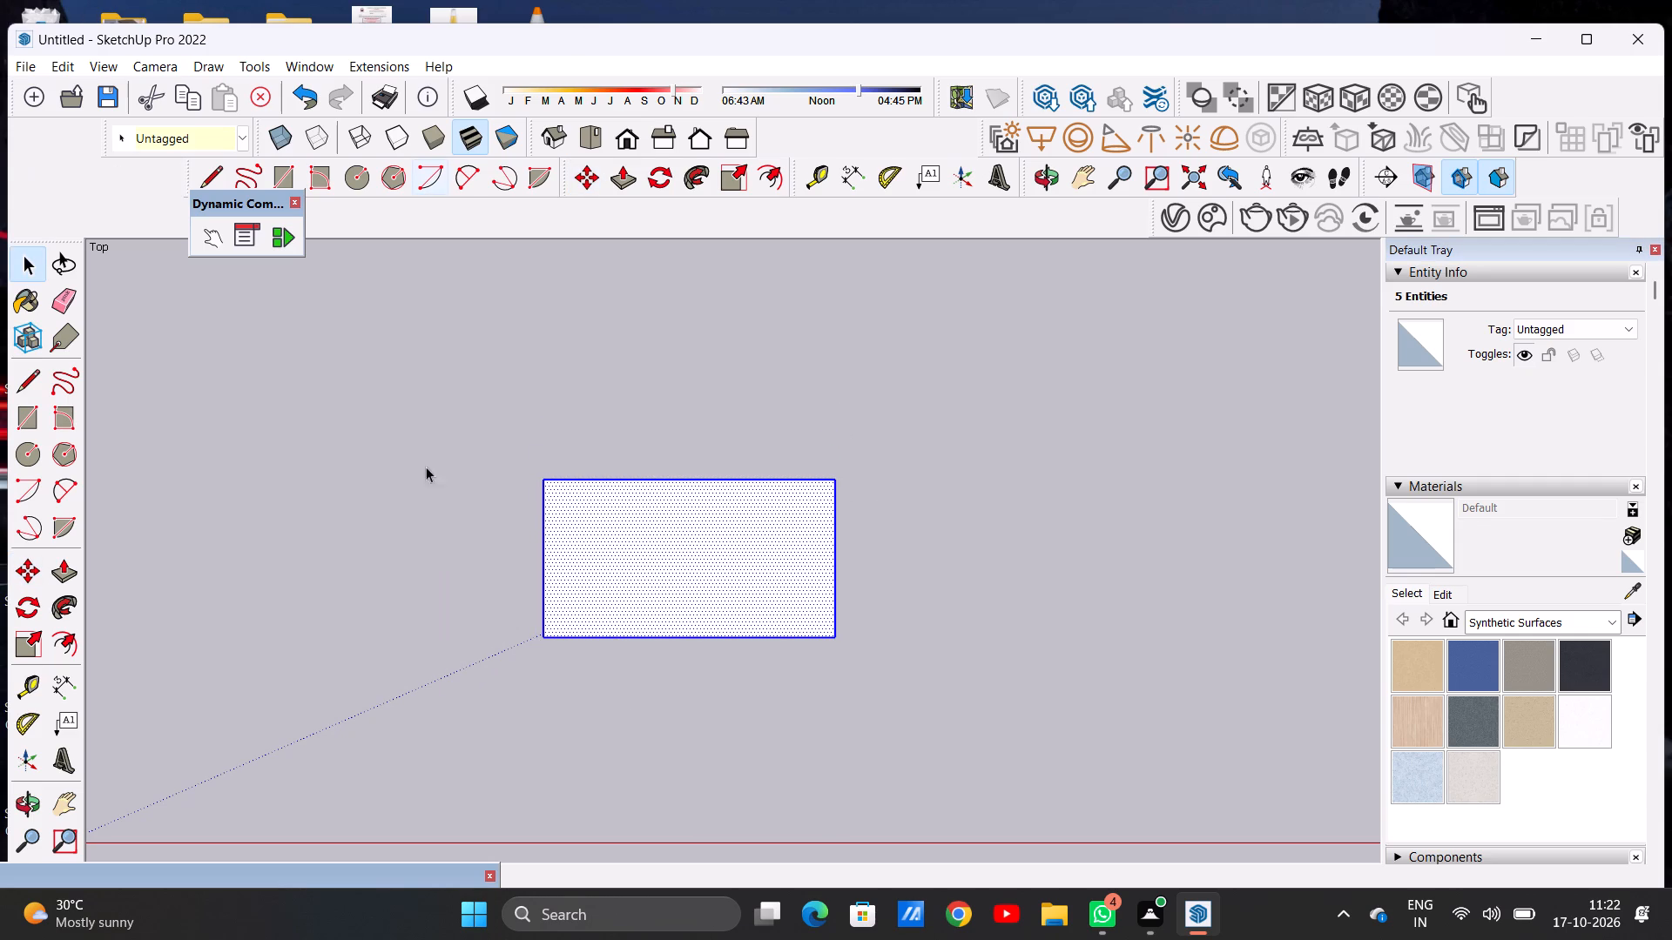
click(1072, 462)
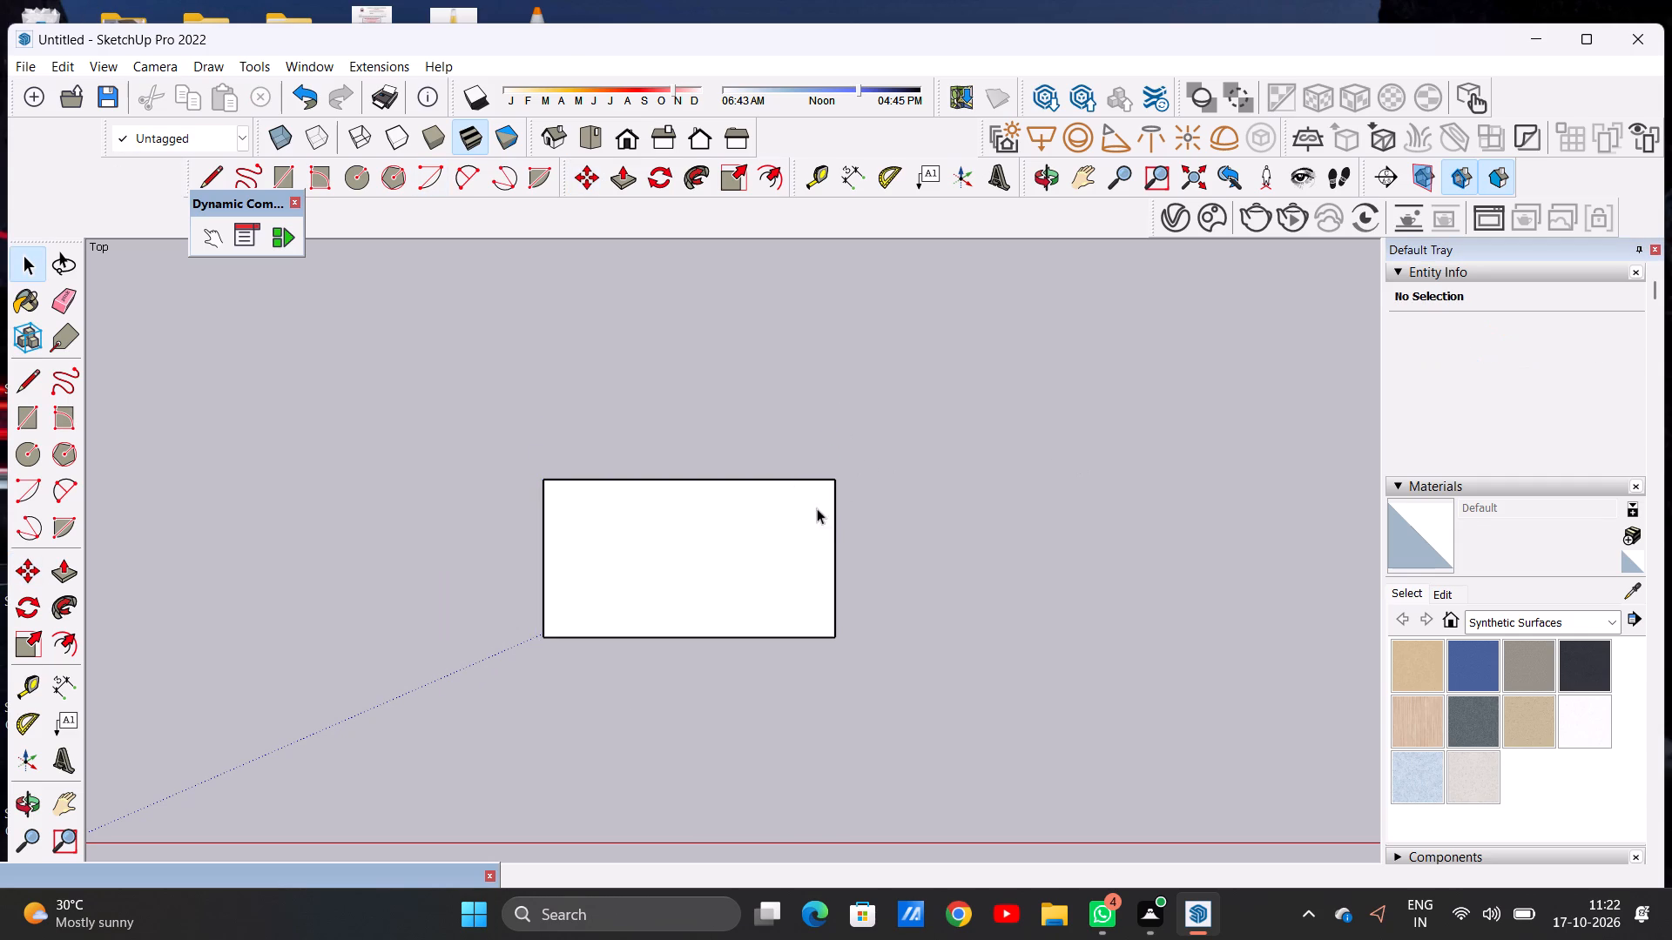
Draw a shallower rectangle along the full upper edge of the existing one, extending it in the green direction.
scroll(828, 518, up, 4)
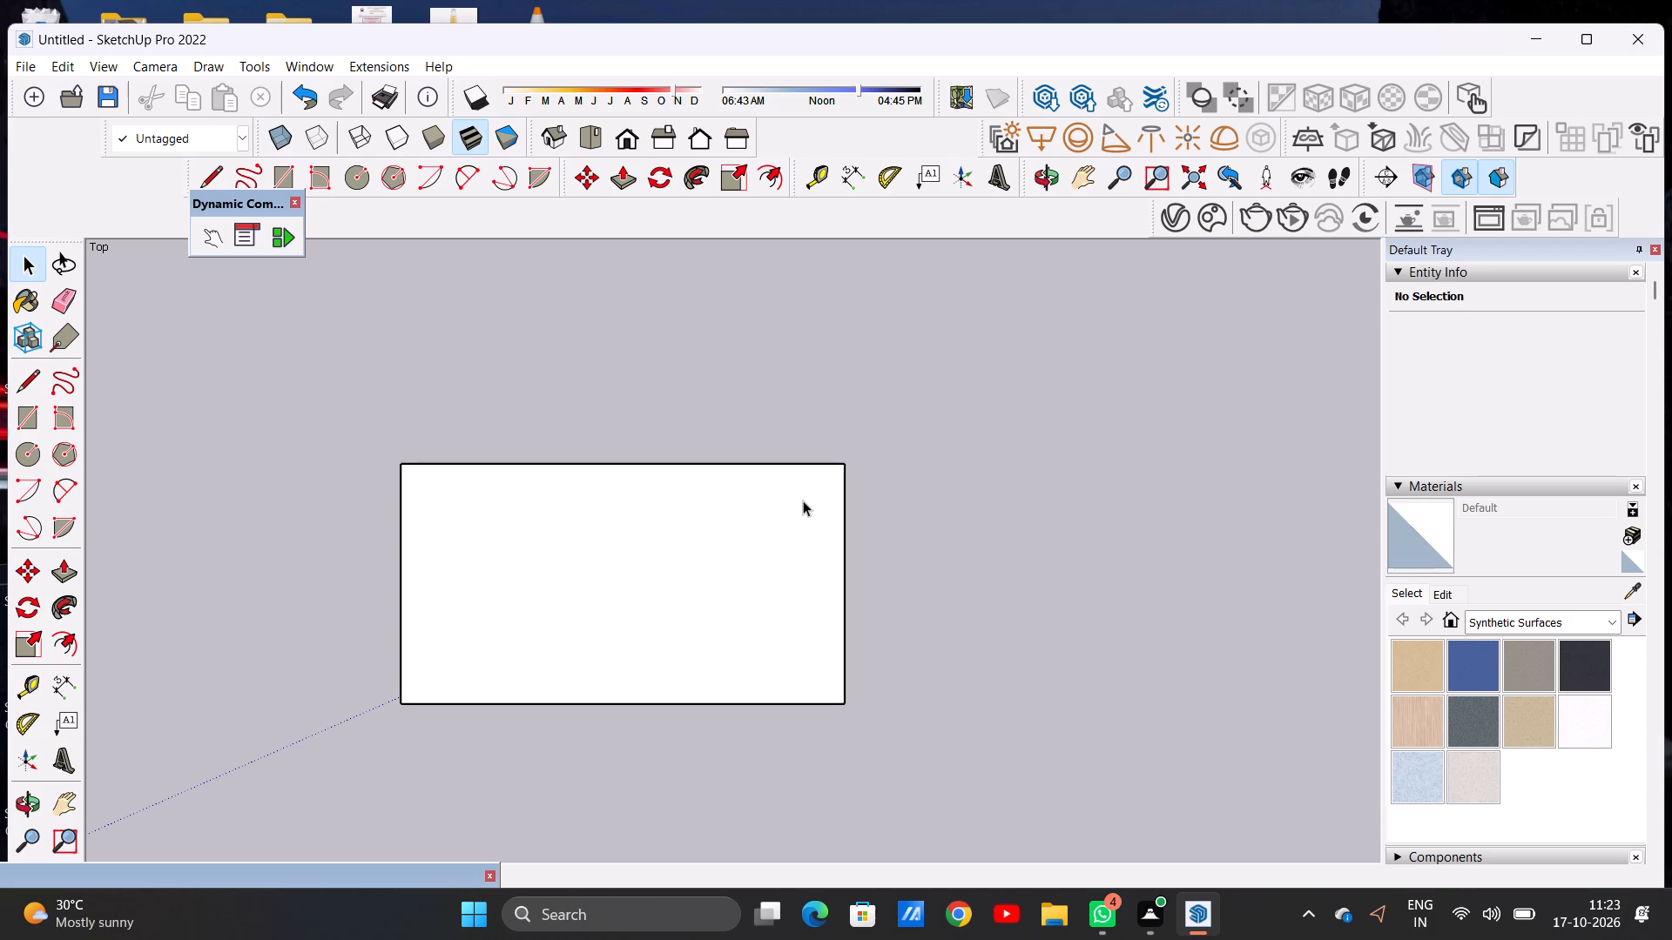
key(r)
scroll(777, 554, up, 3)
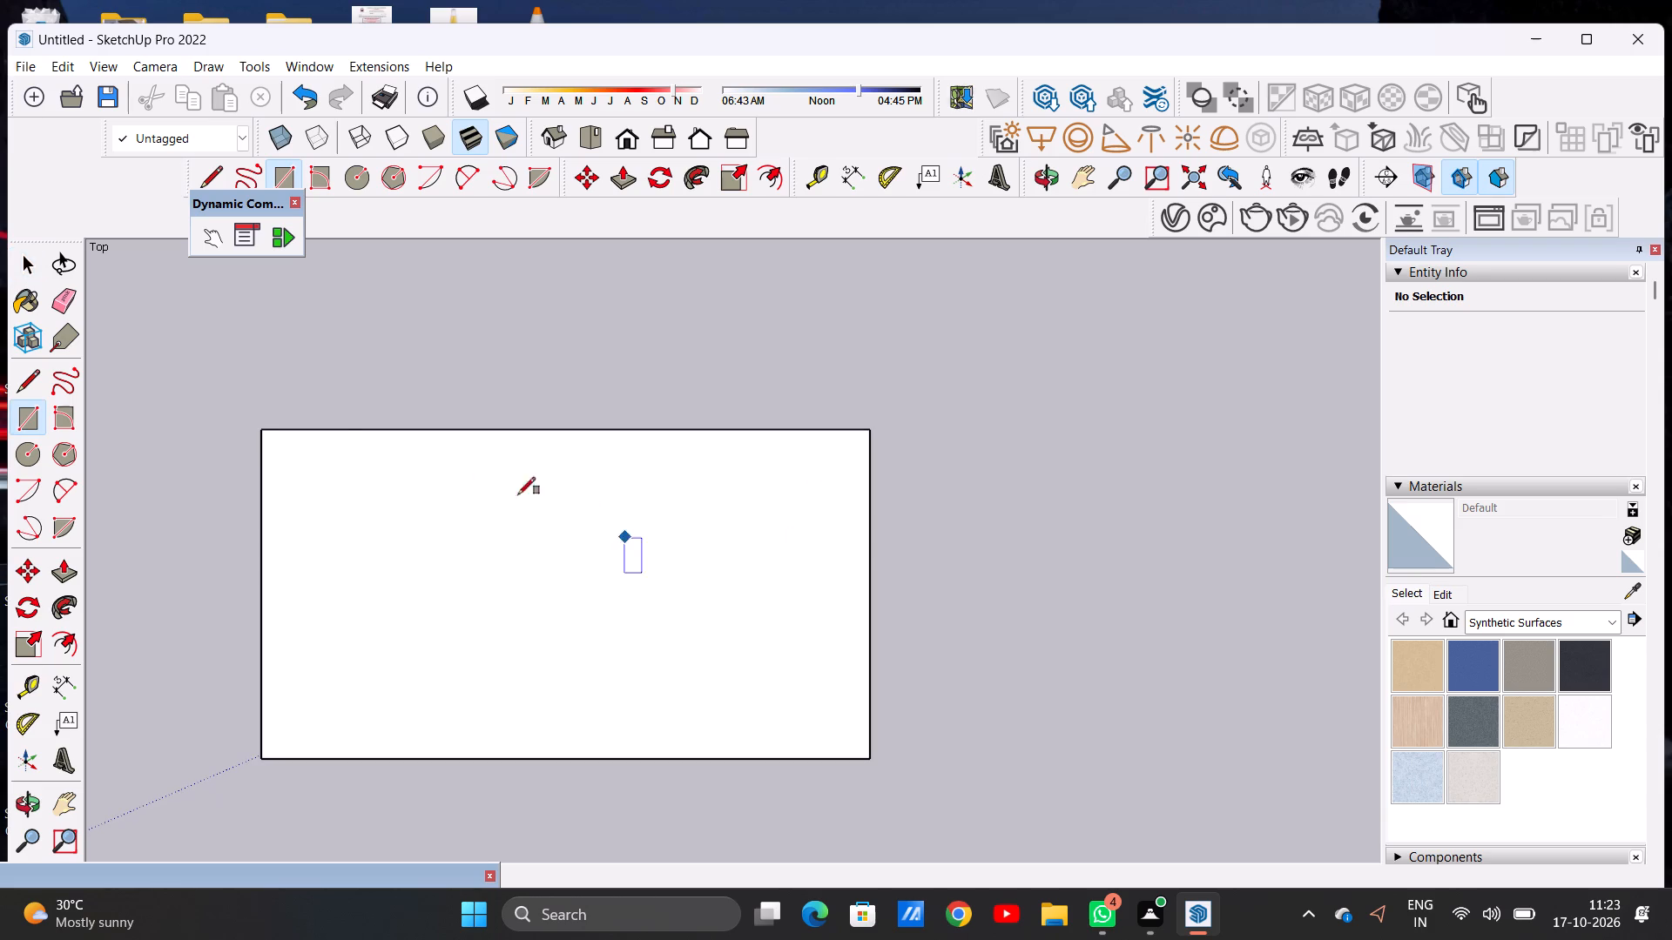
click(260, 433)
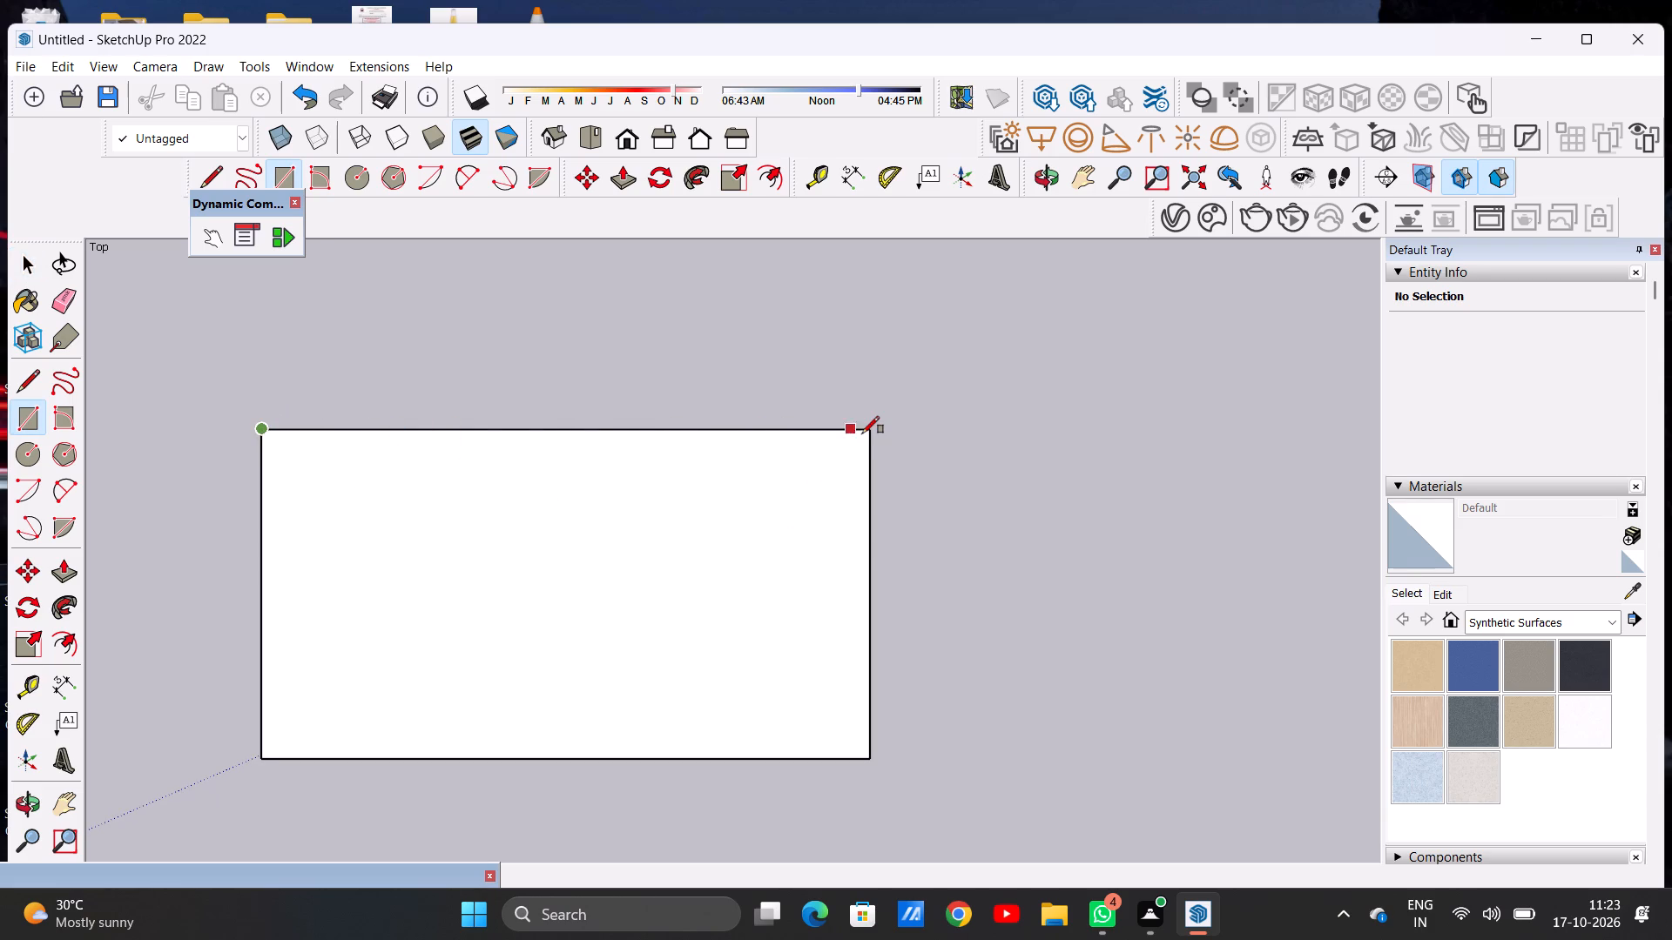
click(869, 433)
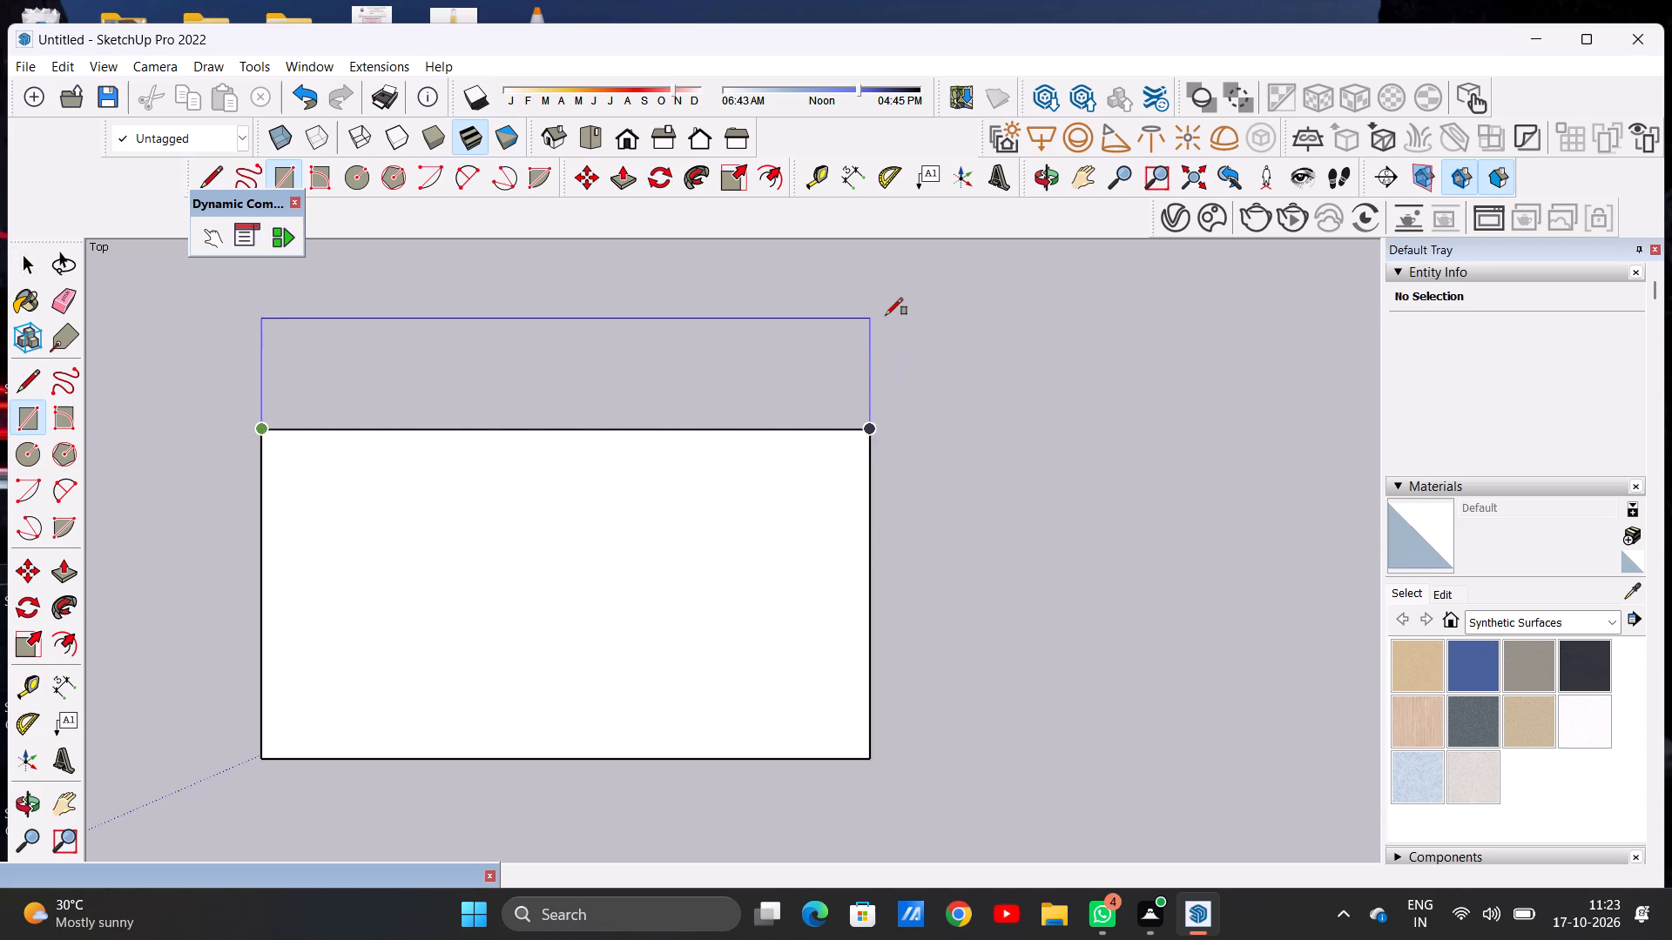
click(884, 310)
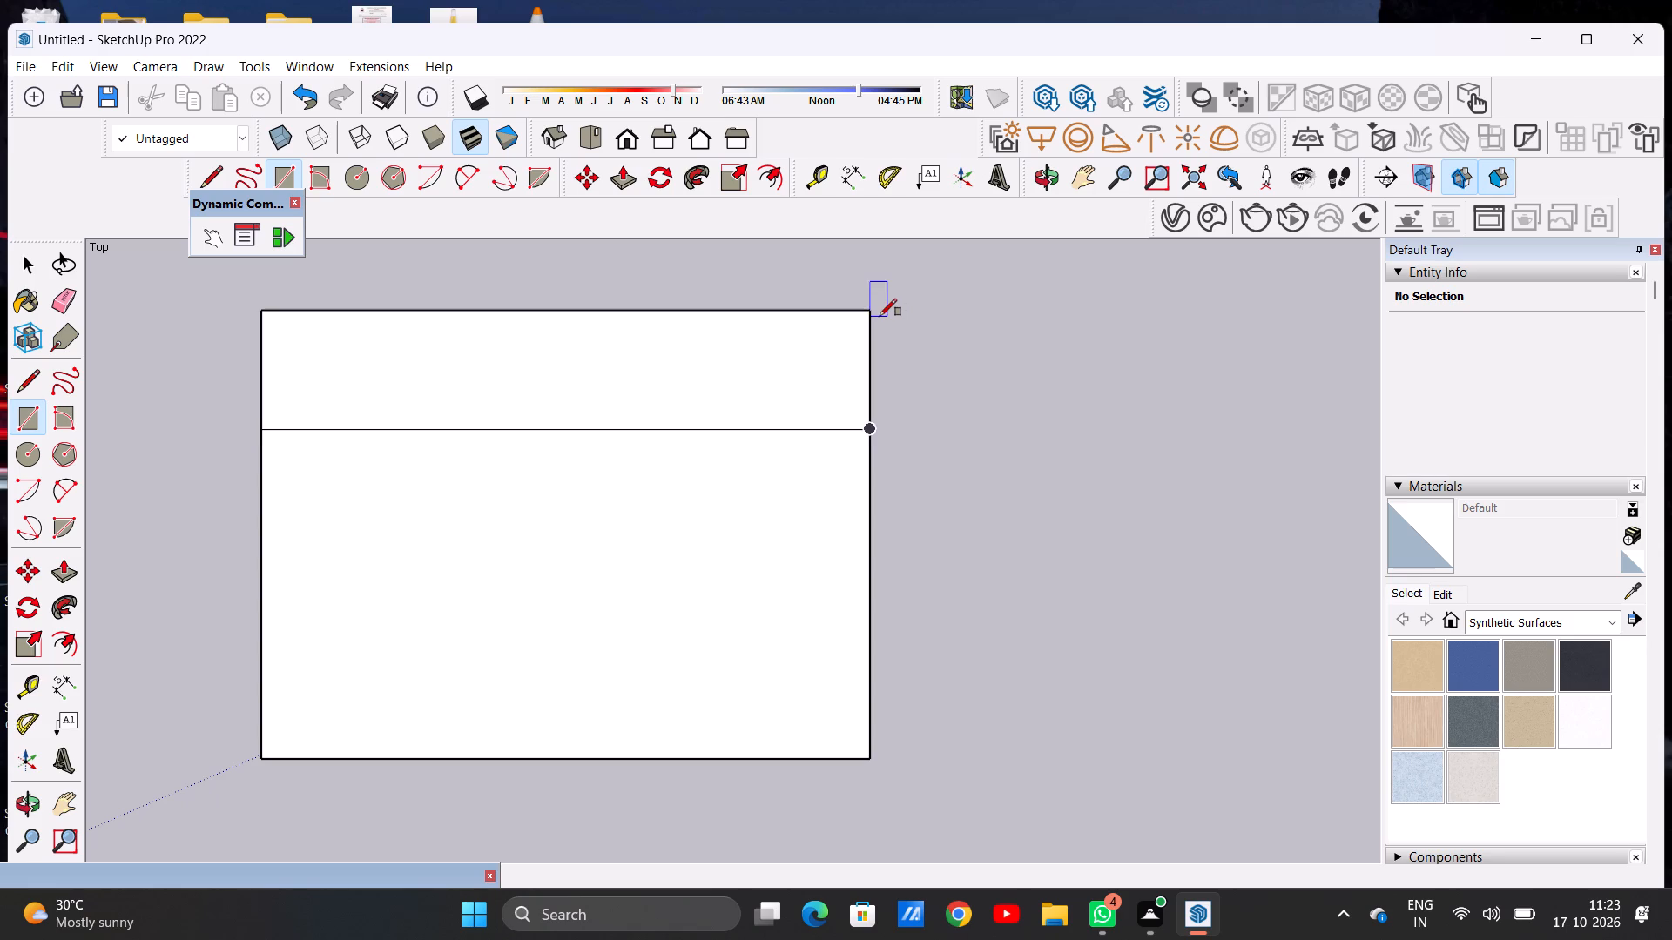
Draw an adjoining rectangle along the full combined side edge farthest from the origin, extending in the red direction.
click(874, 306)
click(866, 761)
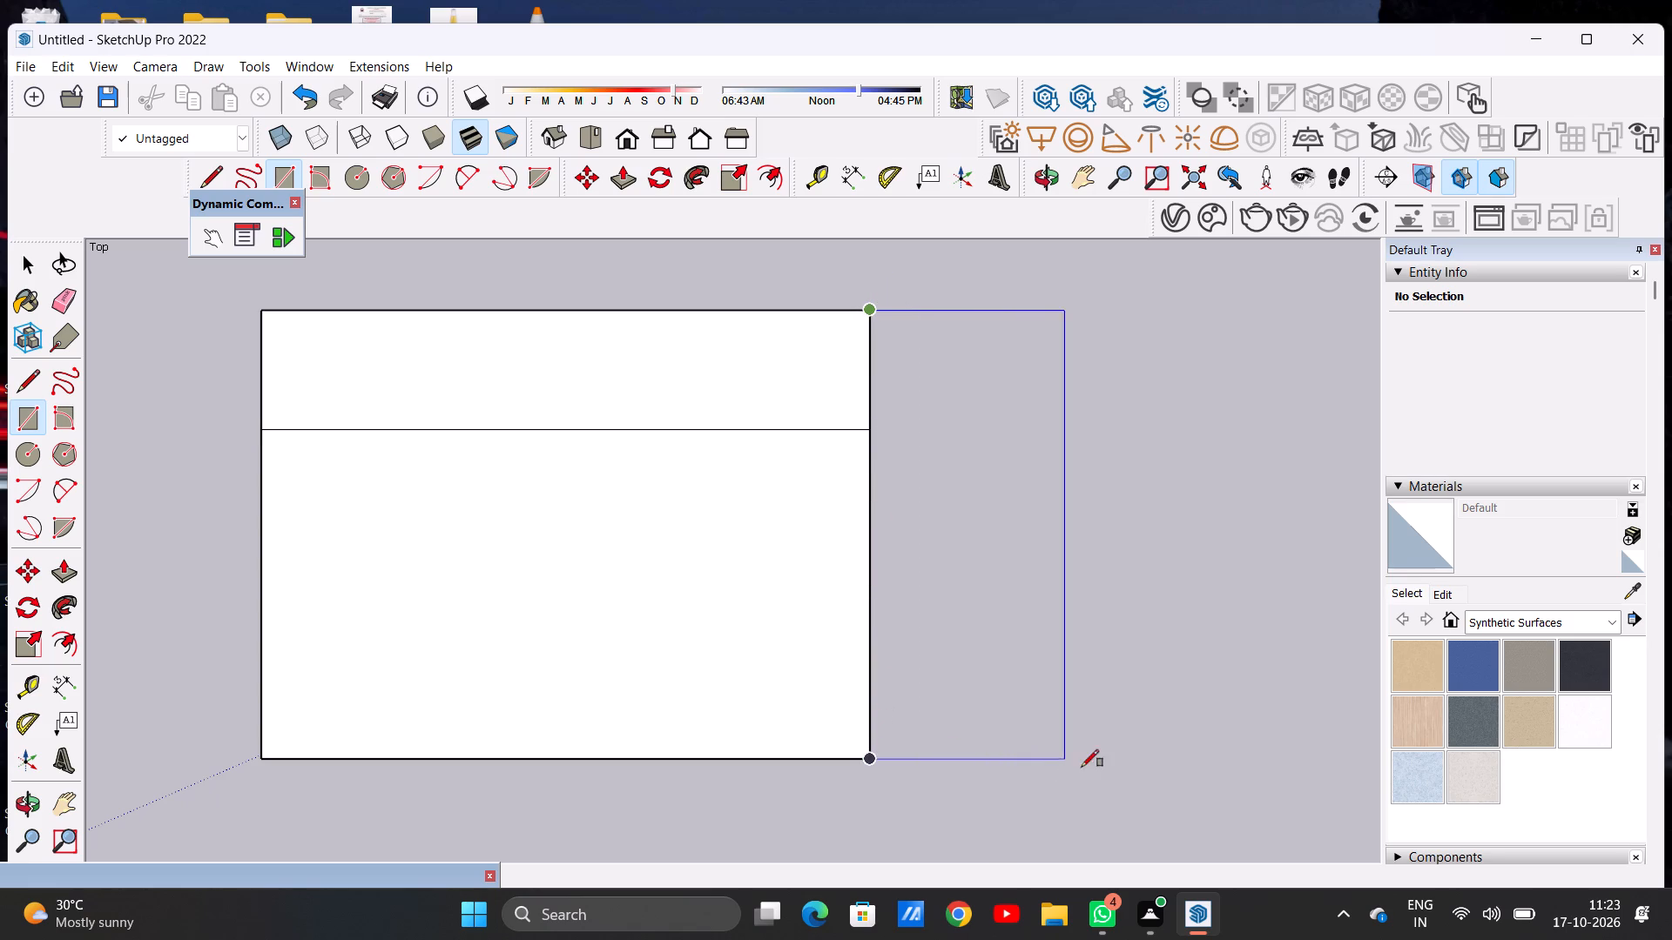
click(1159, 768)
key(space)
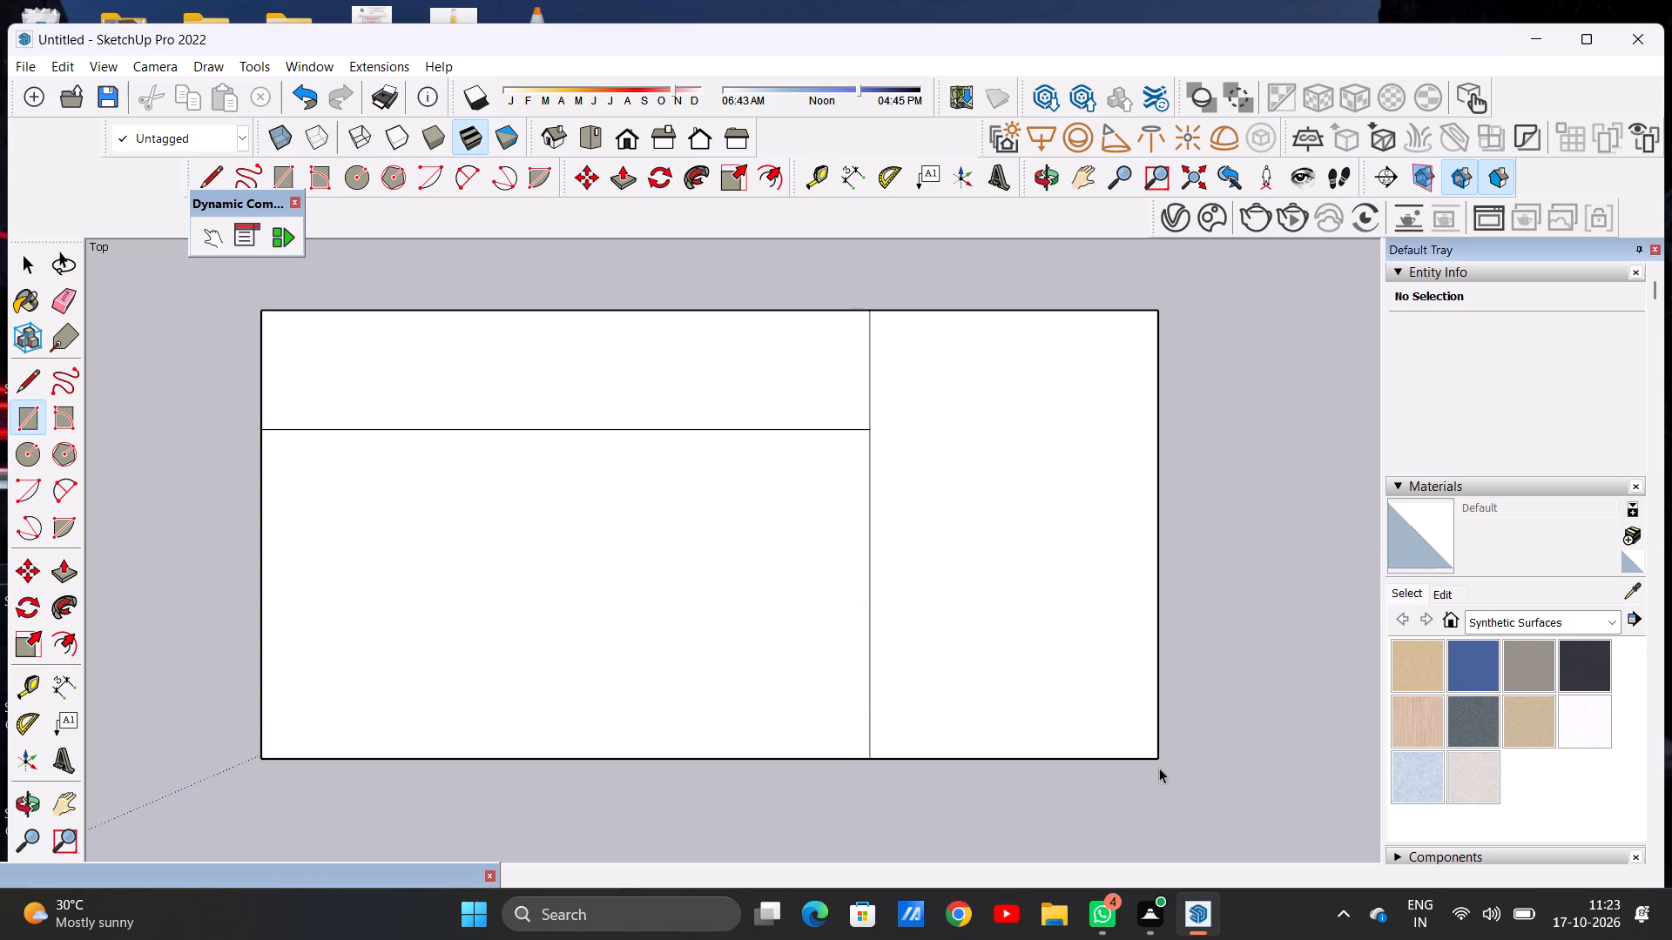
Erase the interior dividing edges between the three adjoining rectangles to merge them into one face.
key(e)
drag(789, 514, 1026, 507)
drag(1014, 501, 843, 508)
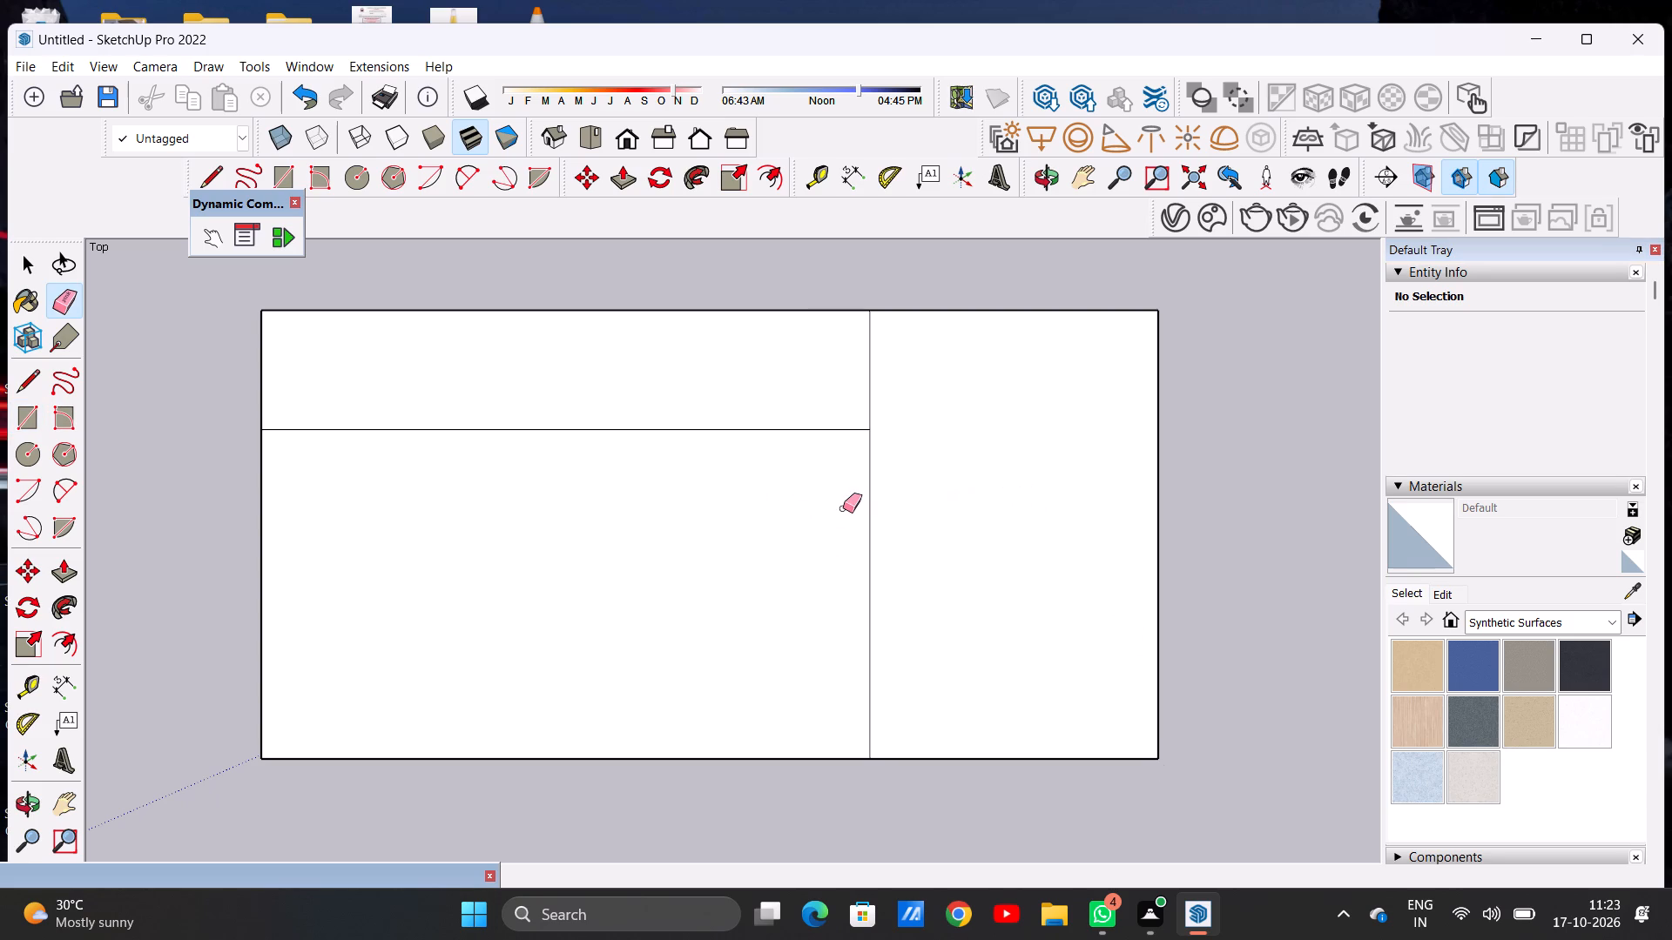
drag(843, 508, 833, 513)
drag(824, 414, 823, 442)
drag(887, 395, 845, 391)
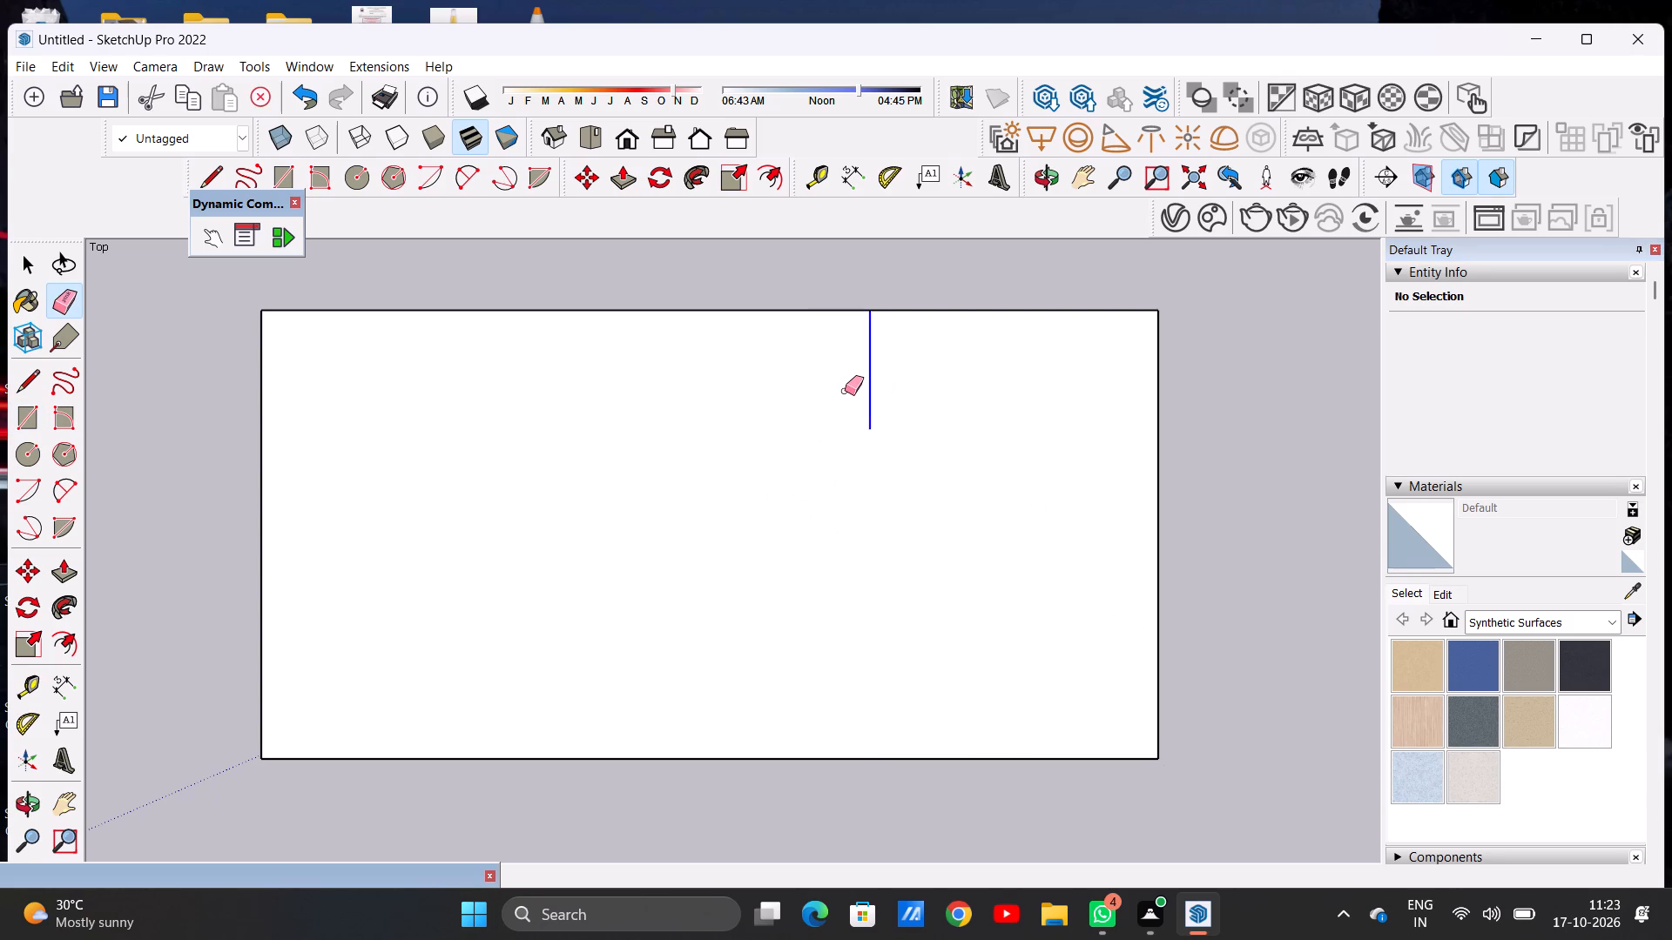
key(space)
Draw another shallow rectangle along the full upper edge of the merged face, extending it further in the green direction.
scroll(867, 567, down, 5)
scroll(1021, 543, up, 3)
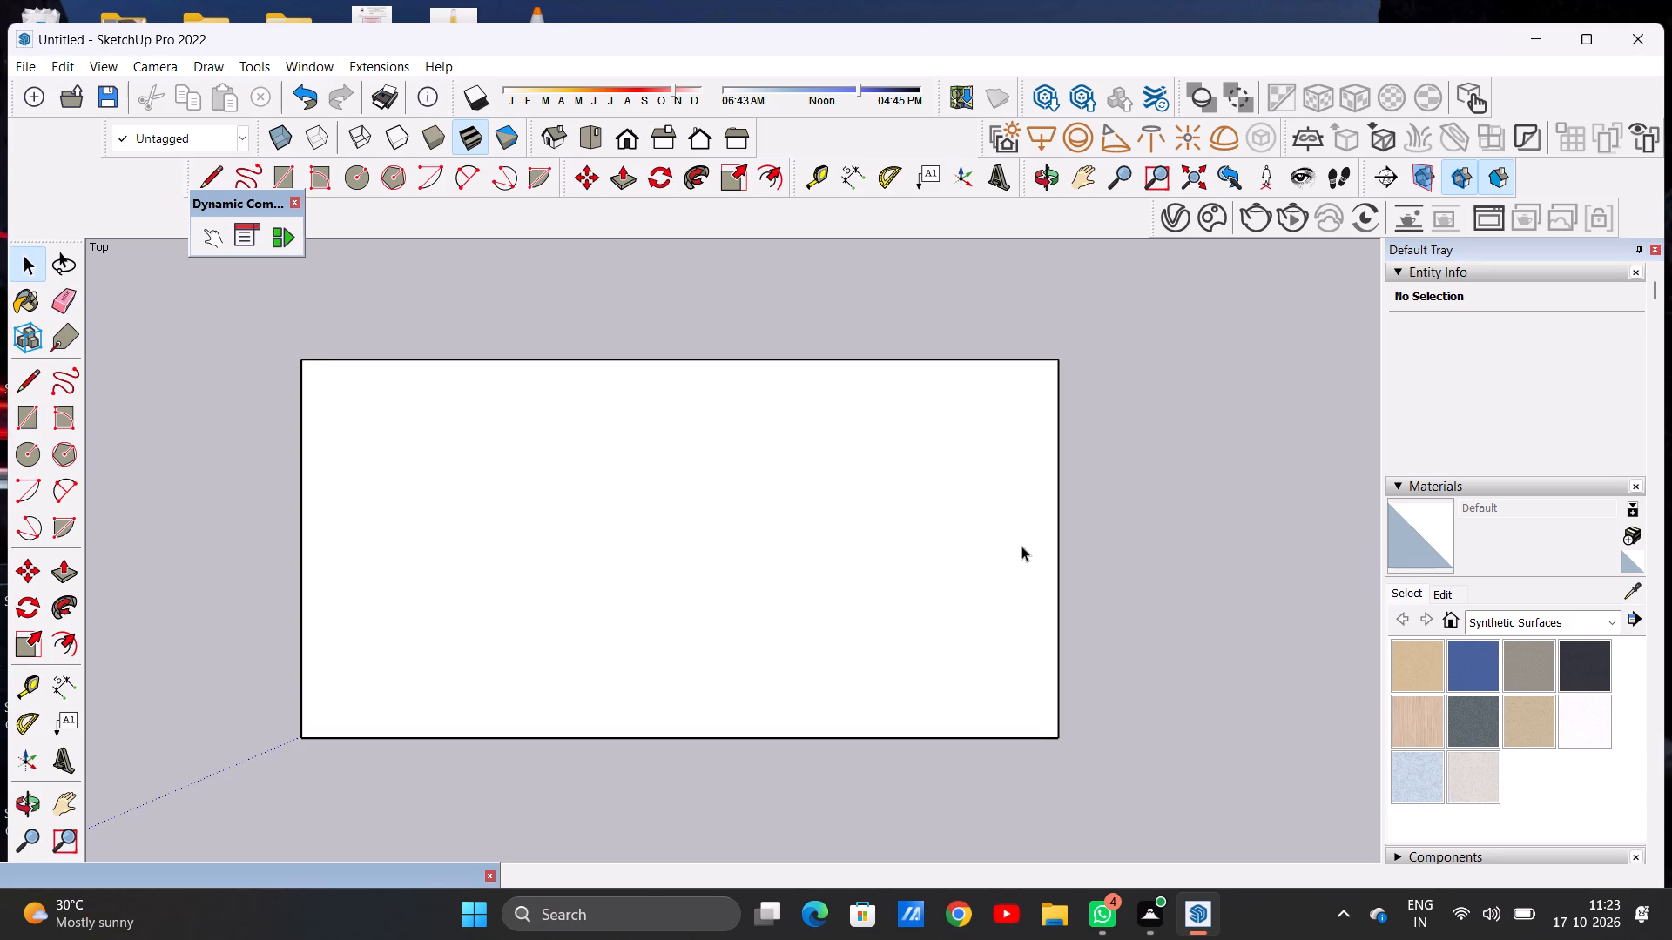
scroll(880, 663, down, 4)
scroll(959, 605, up, 2)
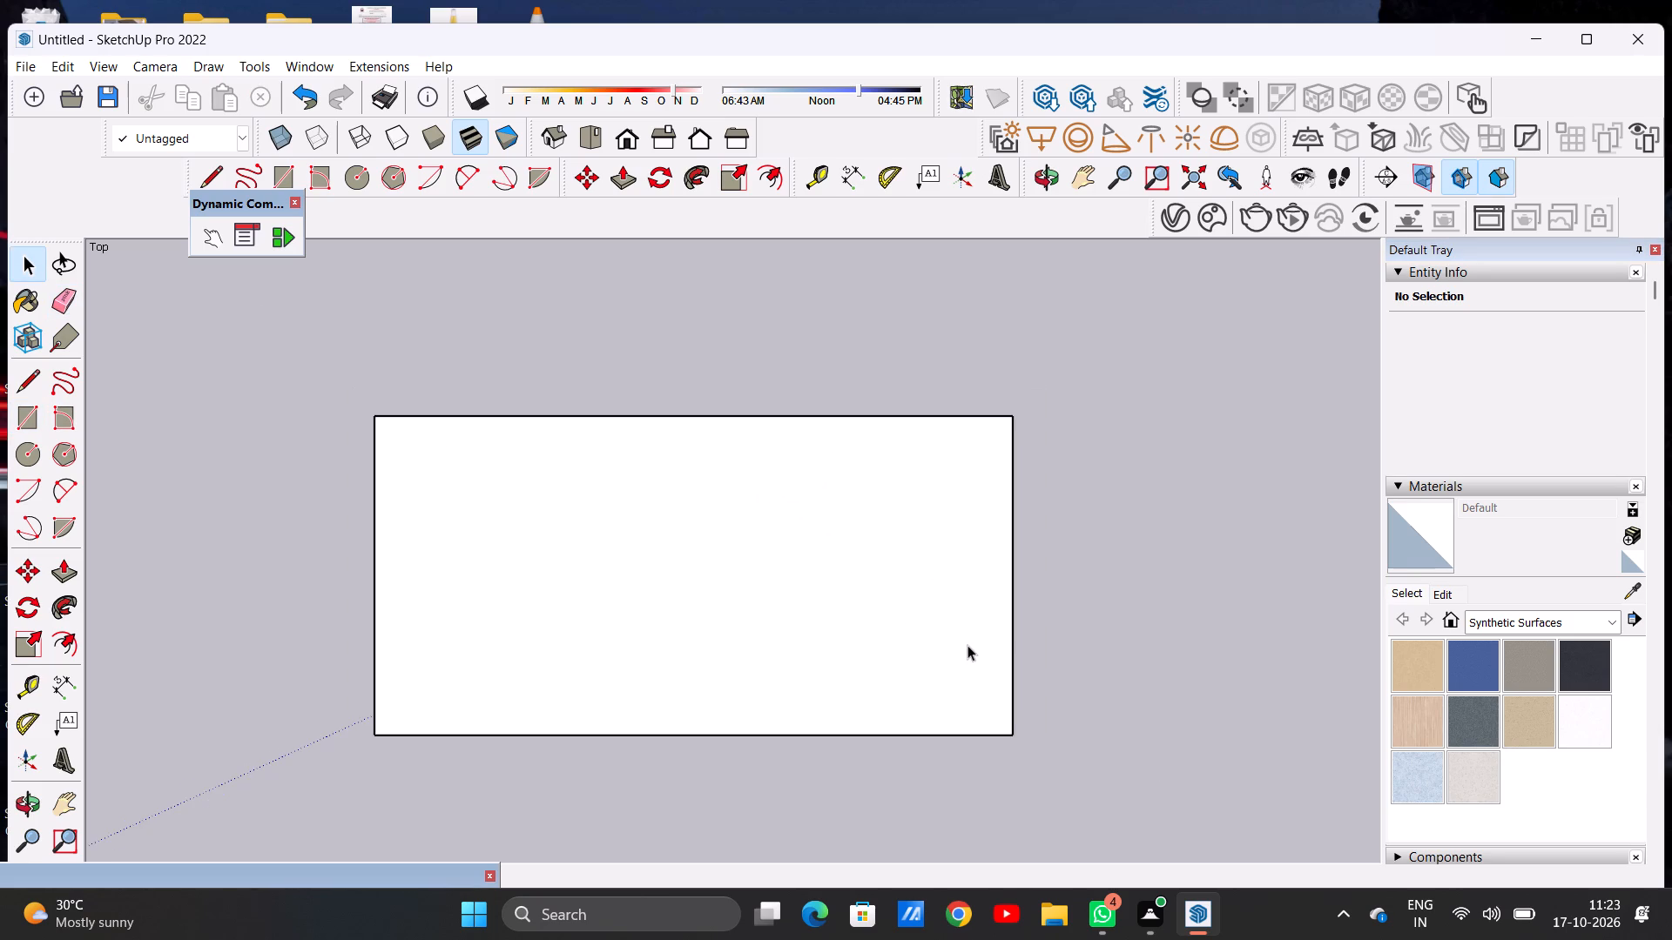
scroll(950, 468, up, 2)
key(r)
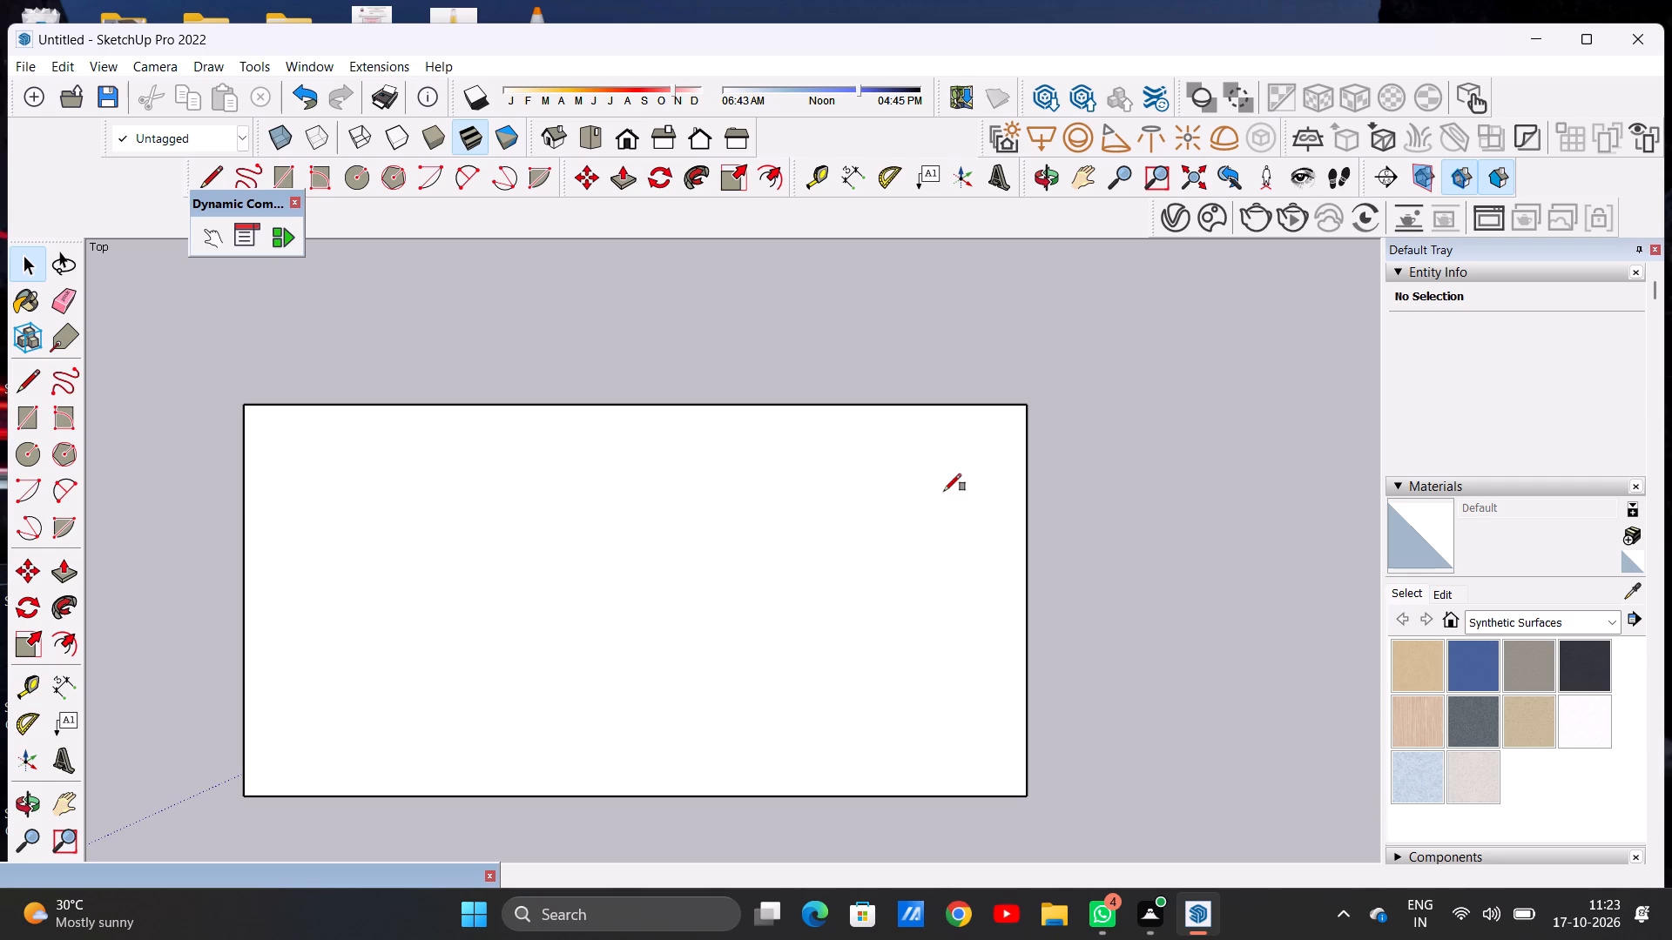
click(251, 399)
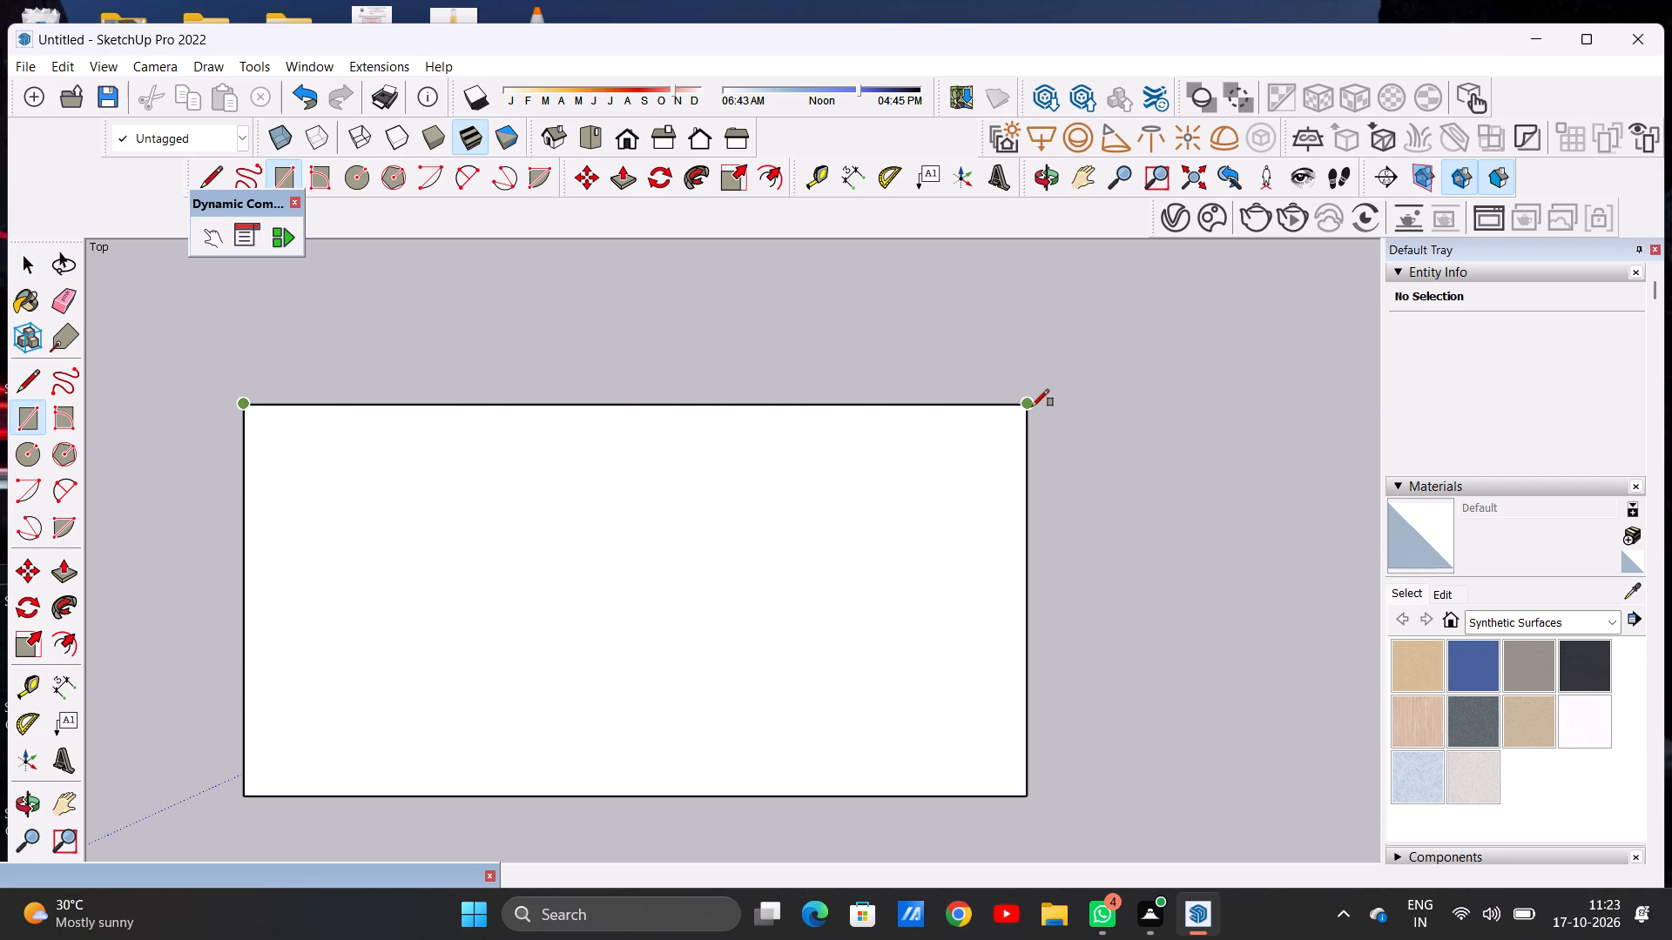
click(1024, 405)
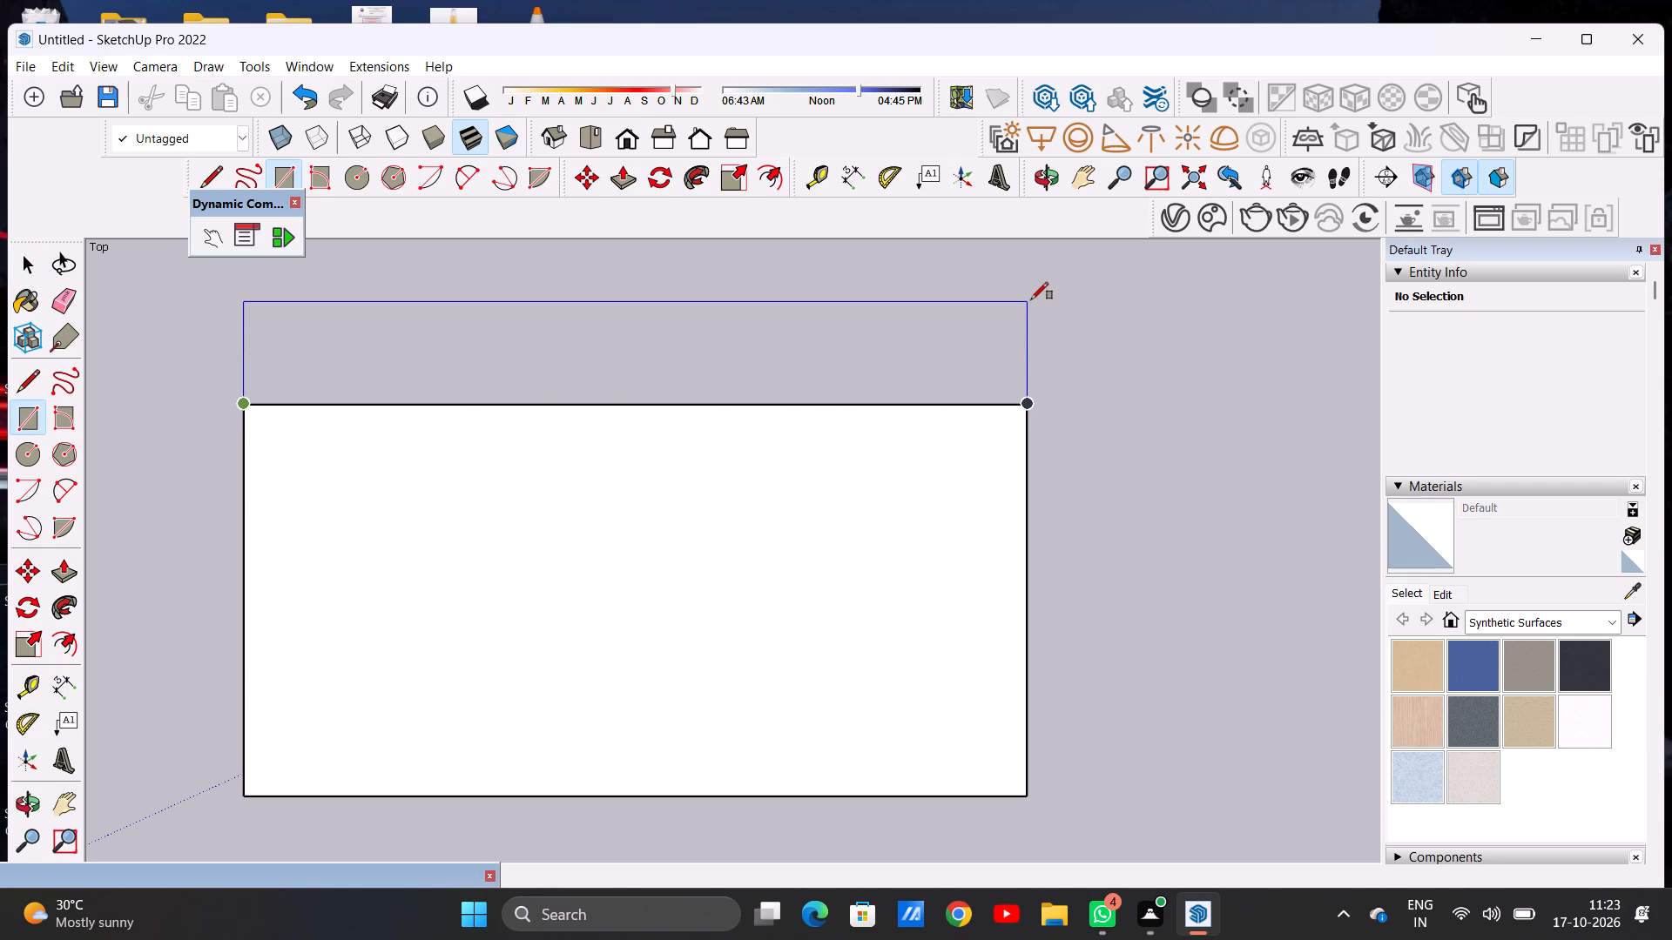
click(1031, 299)
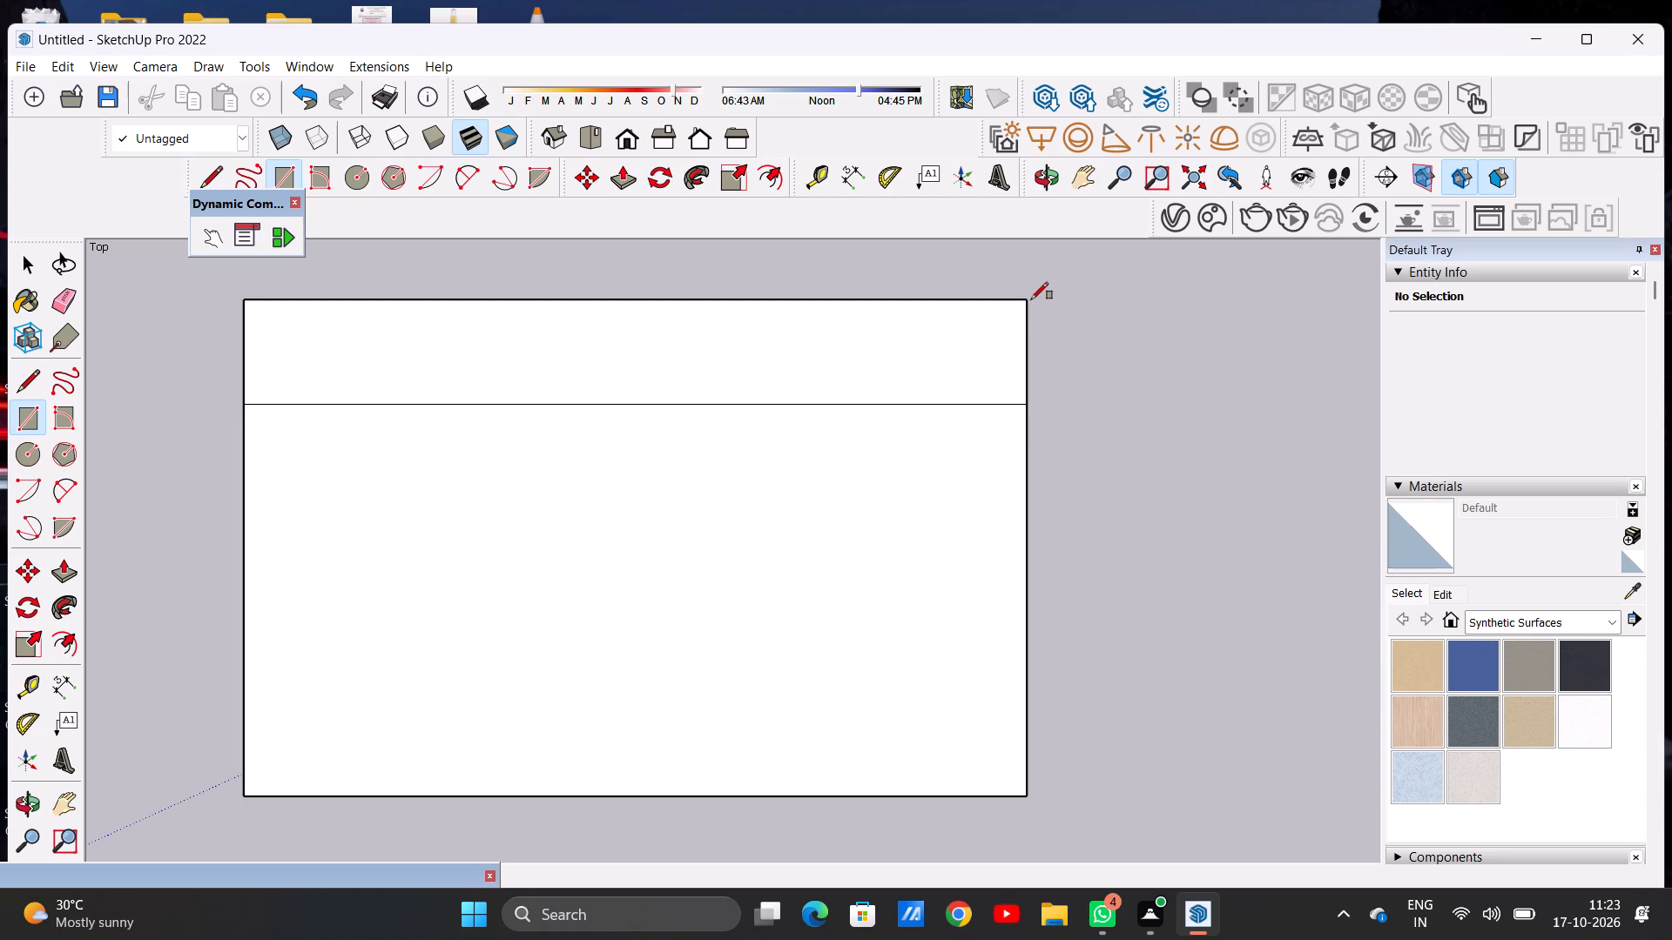
Erase the shared edge between the added strip and the main face to make a single rectangle.
key(space)
key(e)
drag(907, 366, 907, 420)
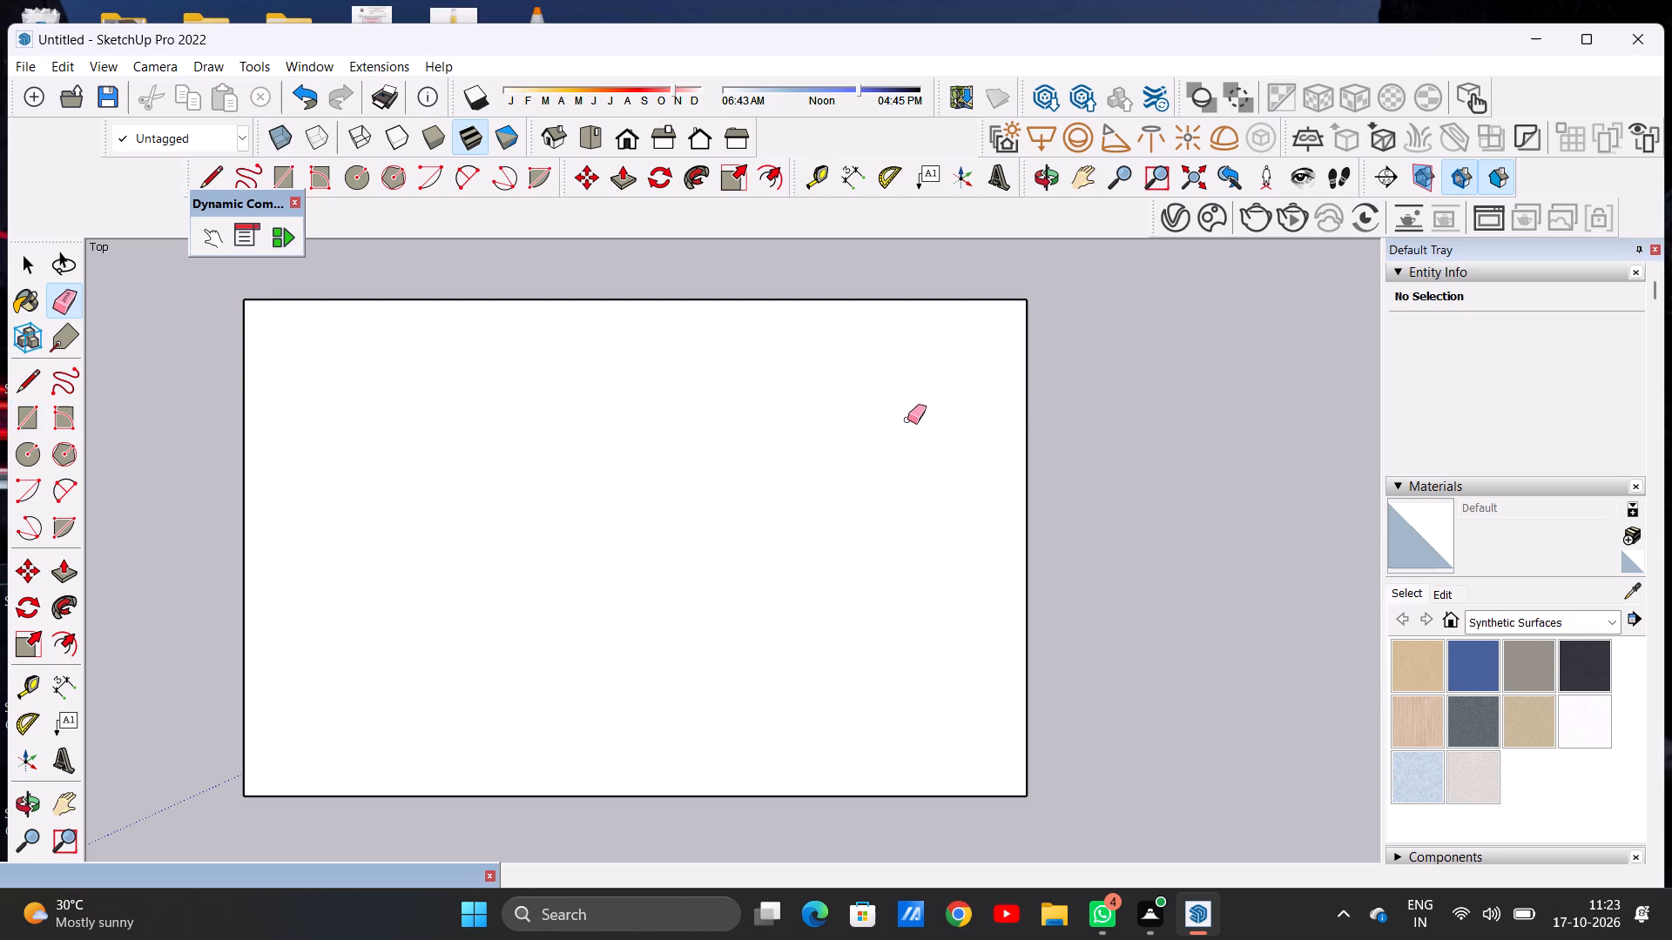
key(space)
scroll(969, 483, down, 11)
scroll(985, 497, up, 5)
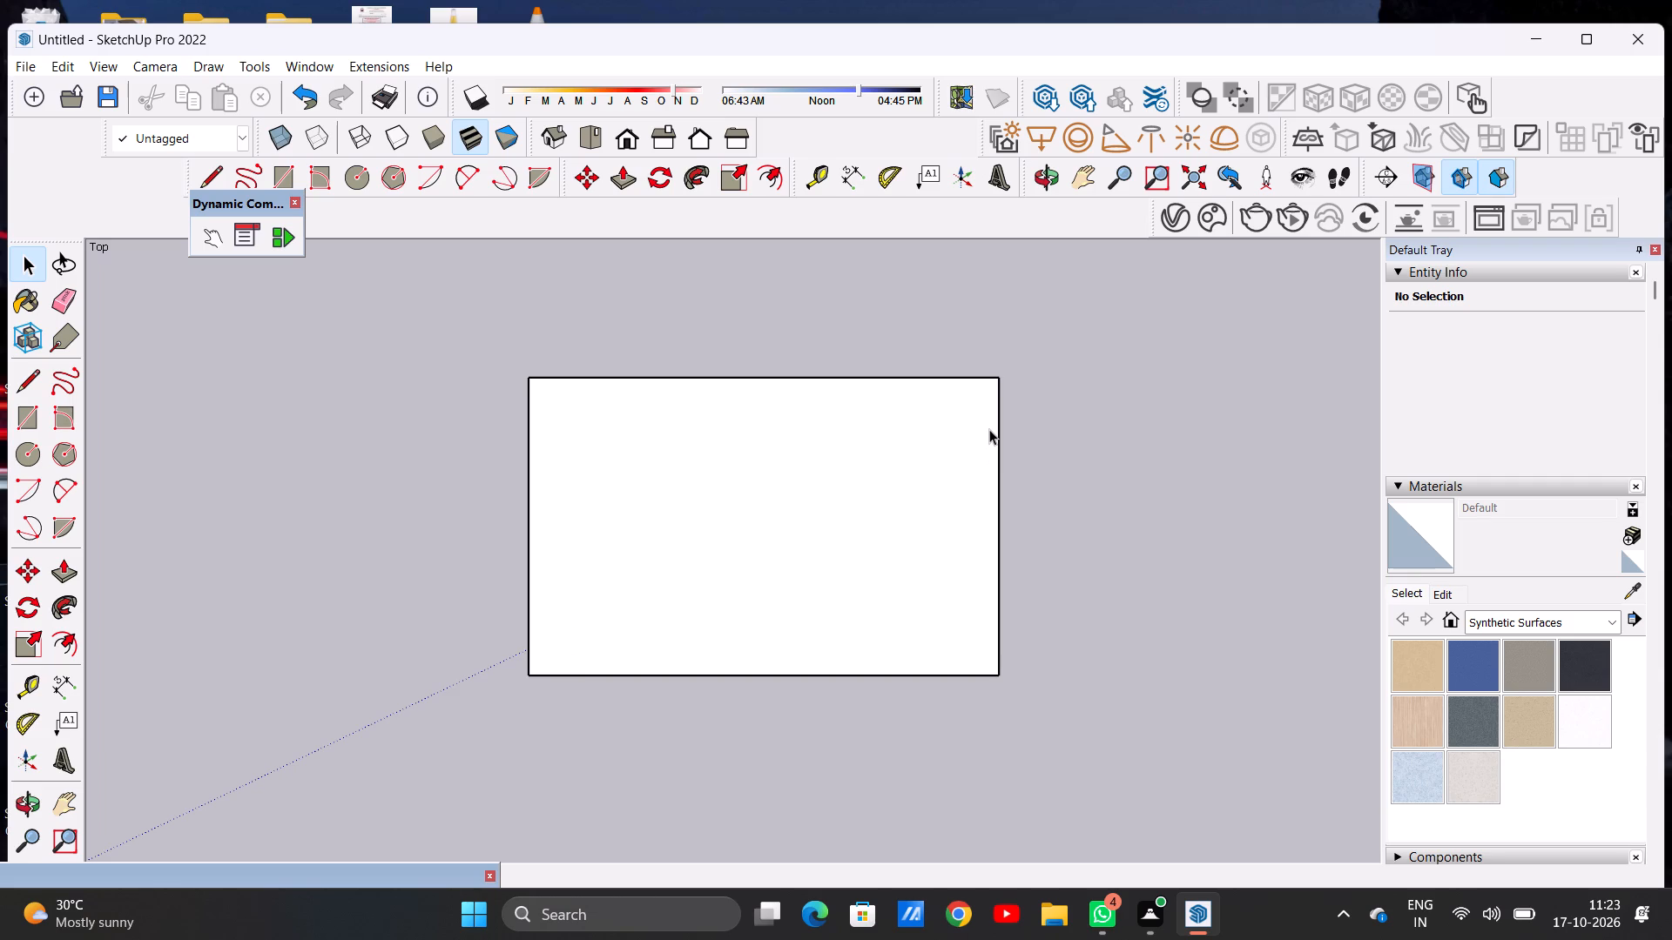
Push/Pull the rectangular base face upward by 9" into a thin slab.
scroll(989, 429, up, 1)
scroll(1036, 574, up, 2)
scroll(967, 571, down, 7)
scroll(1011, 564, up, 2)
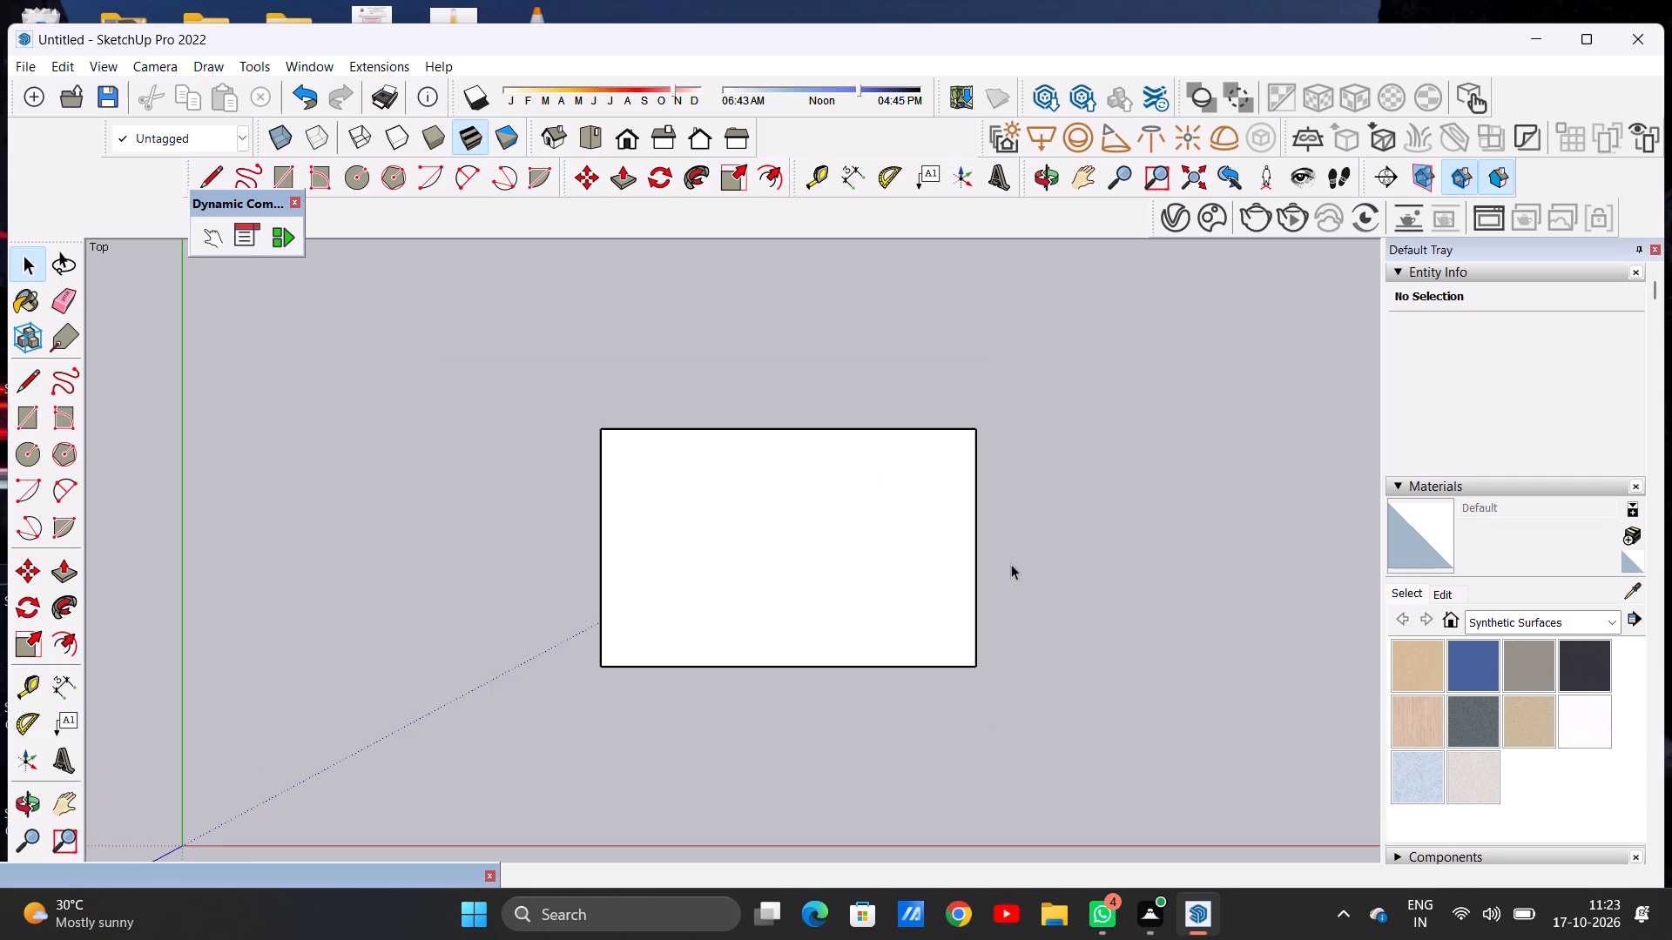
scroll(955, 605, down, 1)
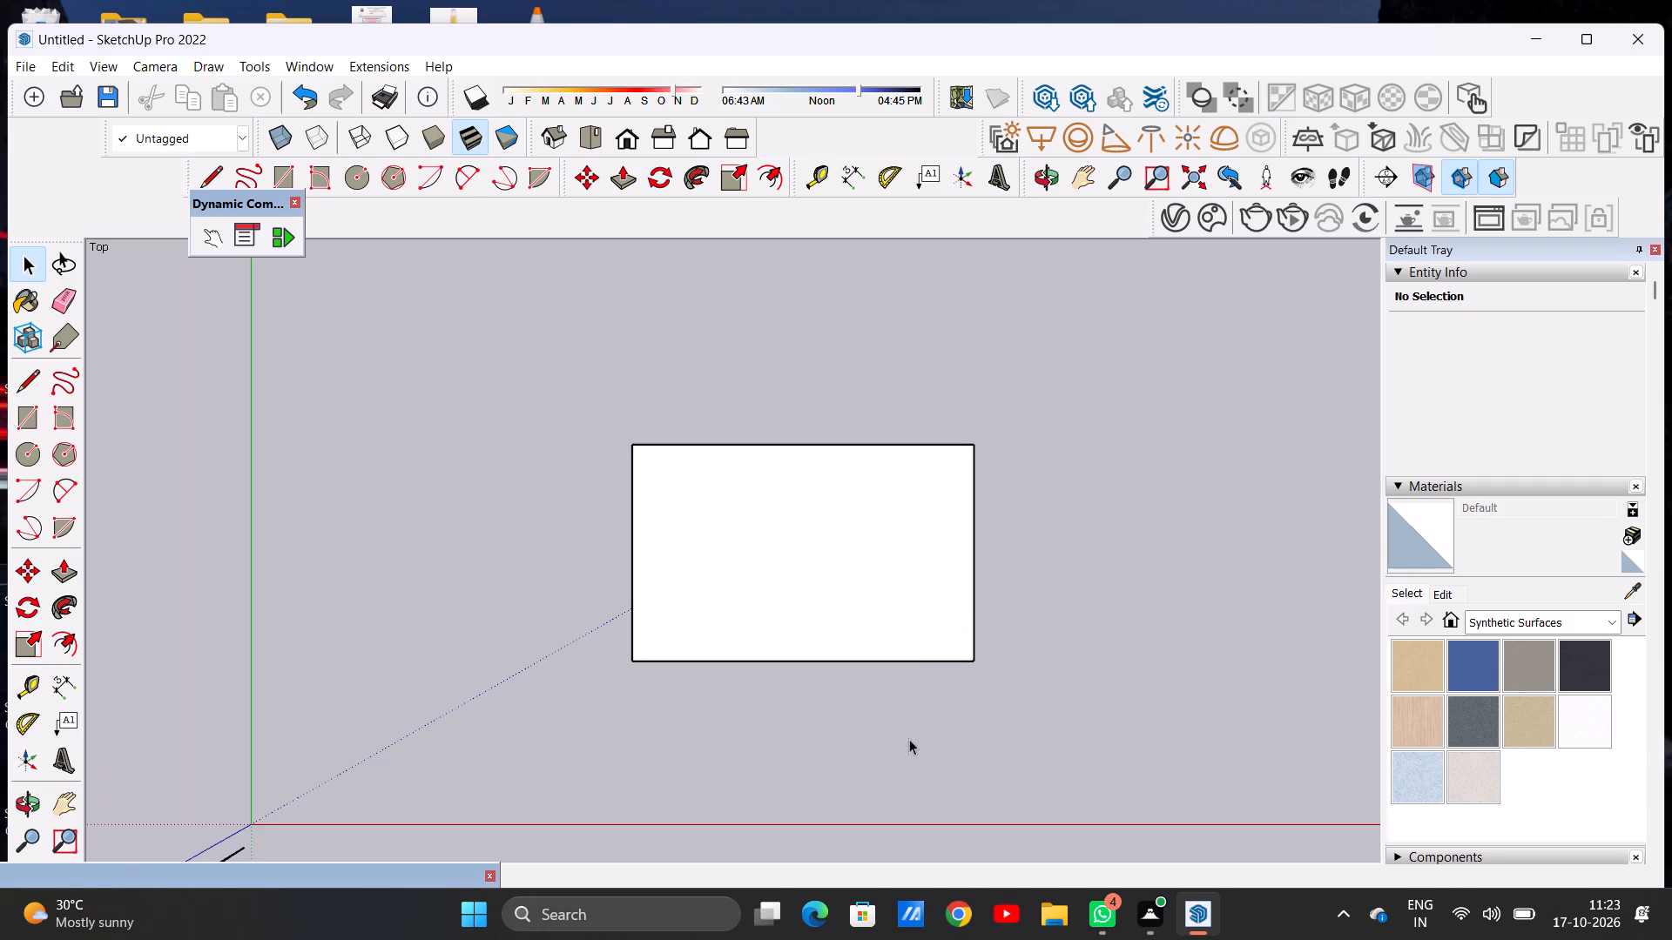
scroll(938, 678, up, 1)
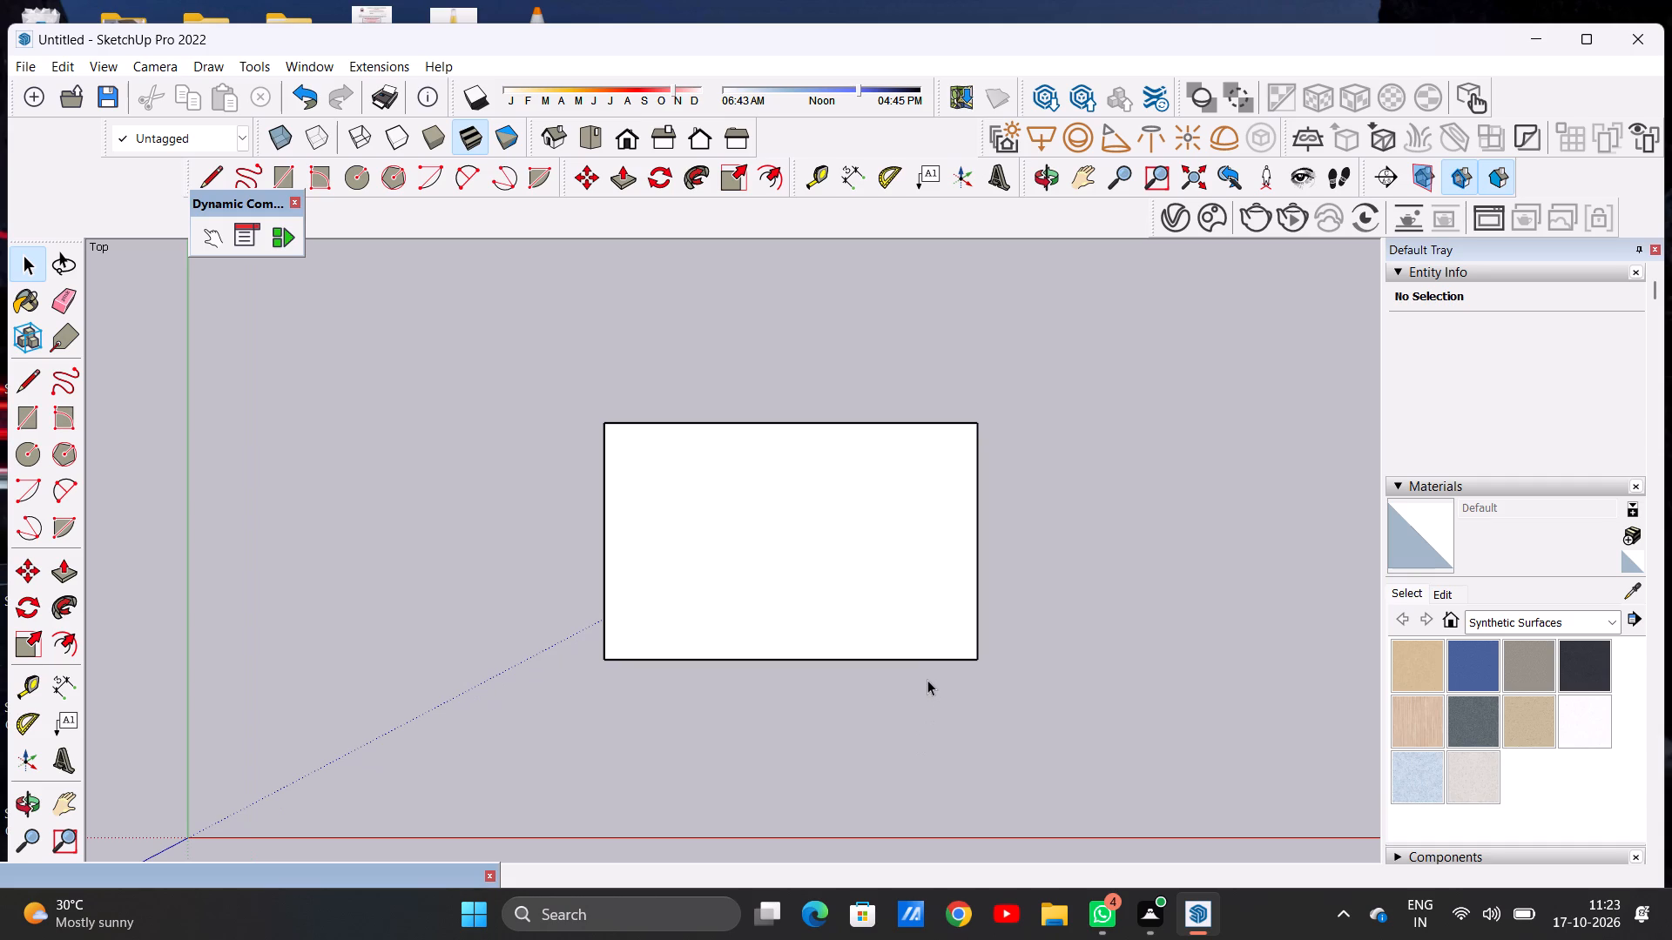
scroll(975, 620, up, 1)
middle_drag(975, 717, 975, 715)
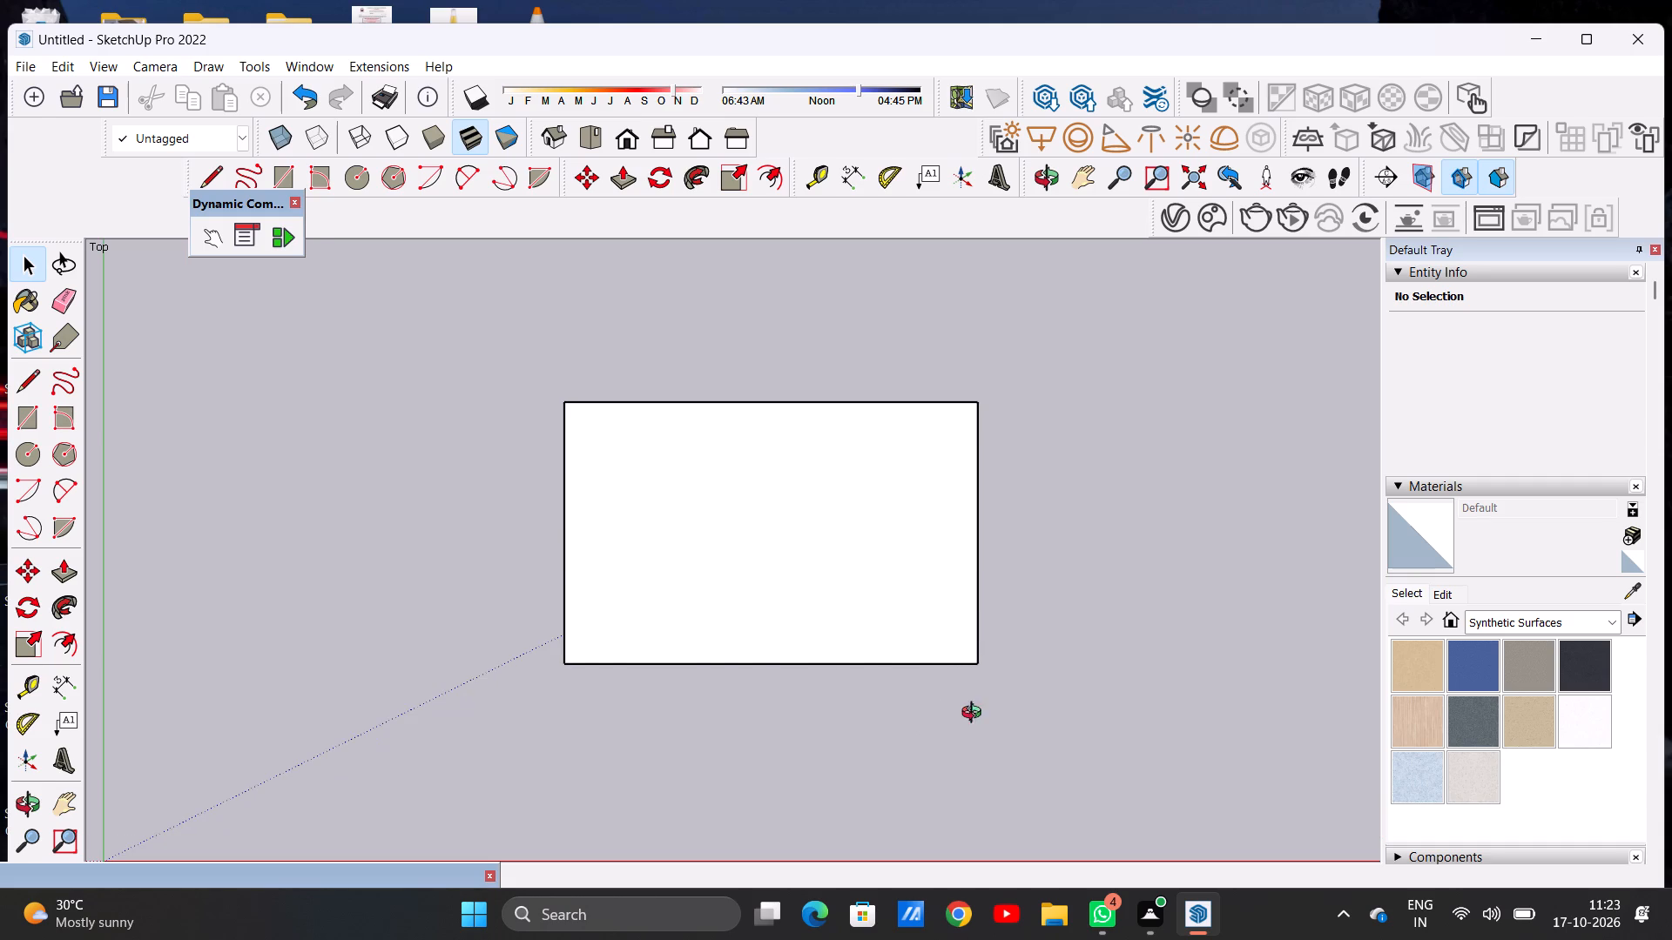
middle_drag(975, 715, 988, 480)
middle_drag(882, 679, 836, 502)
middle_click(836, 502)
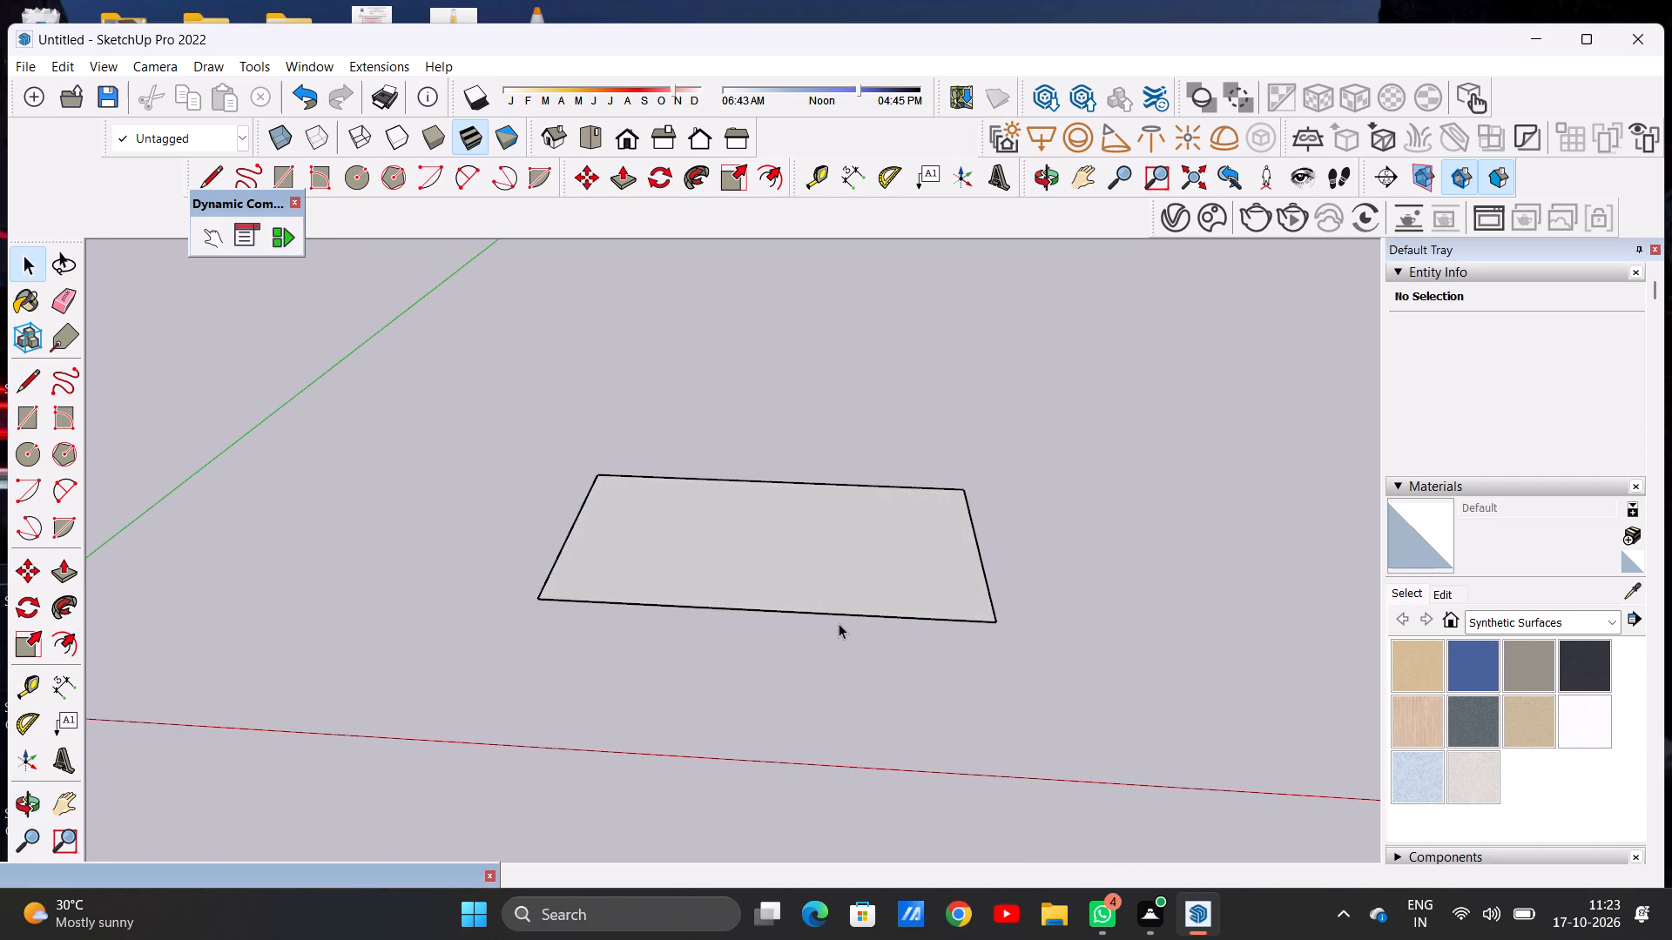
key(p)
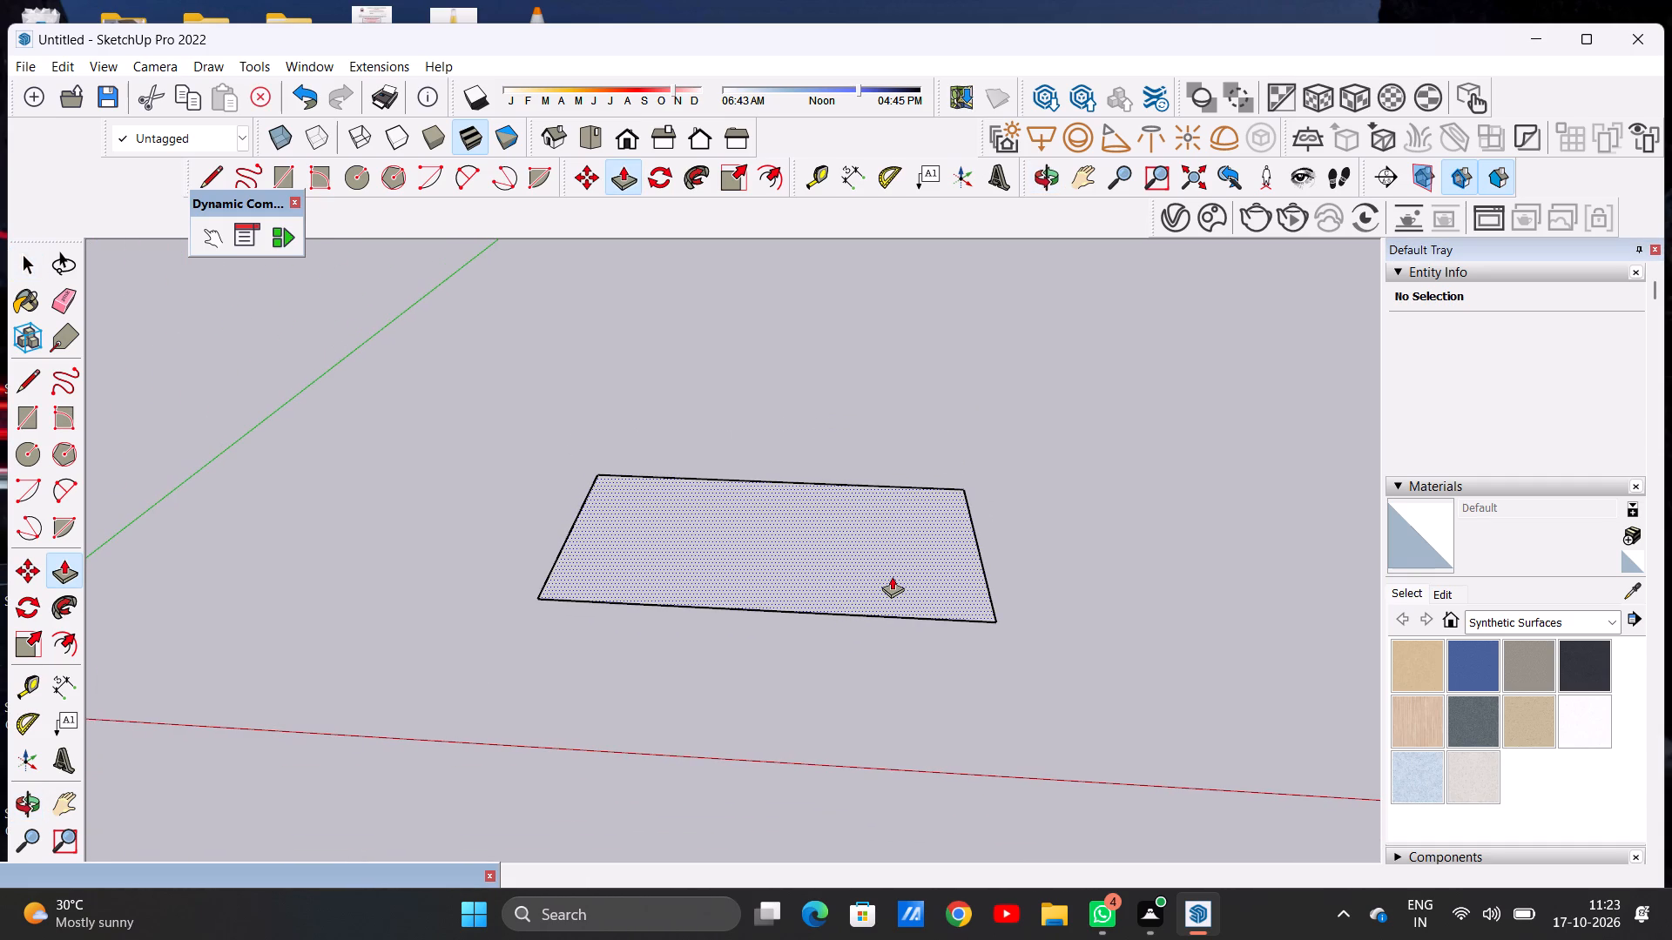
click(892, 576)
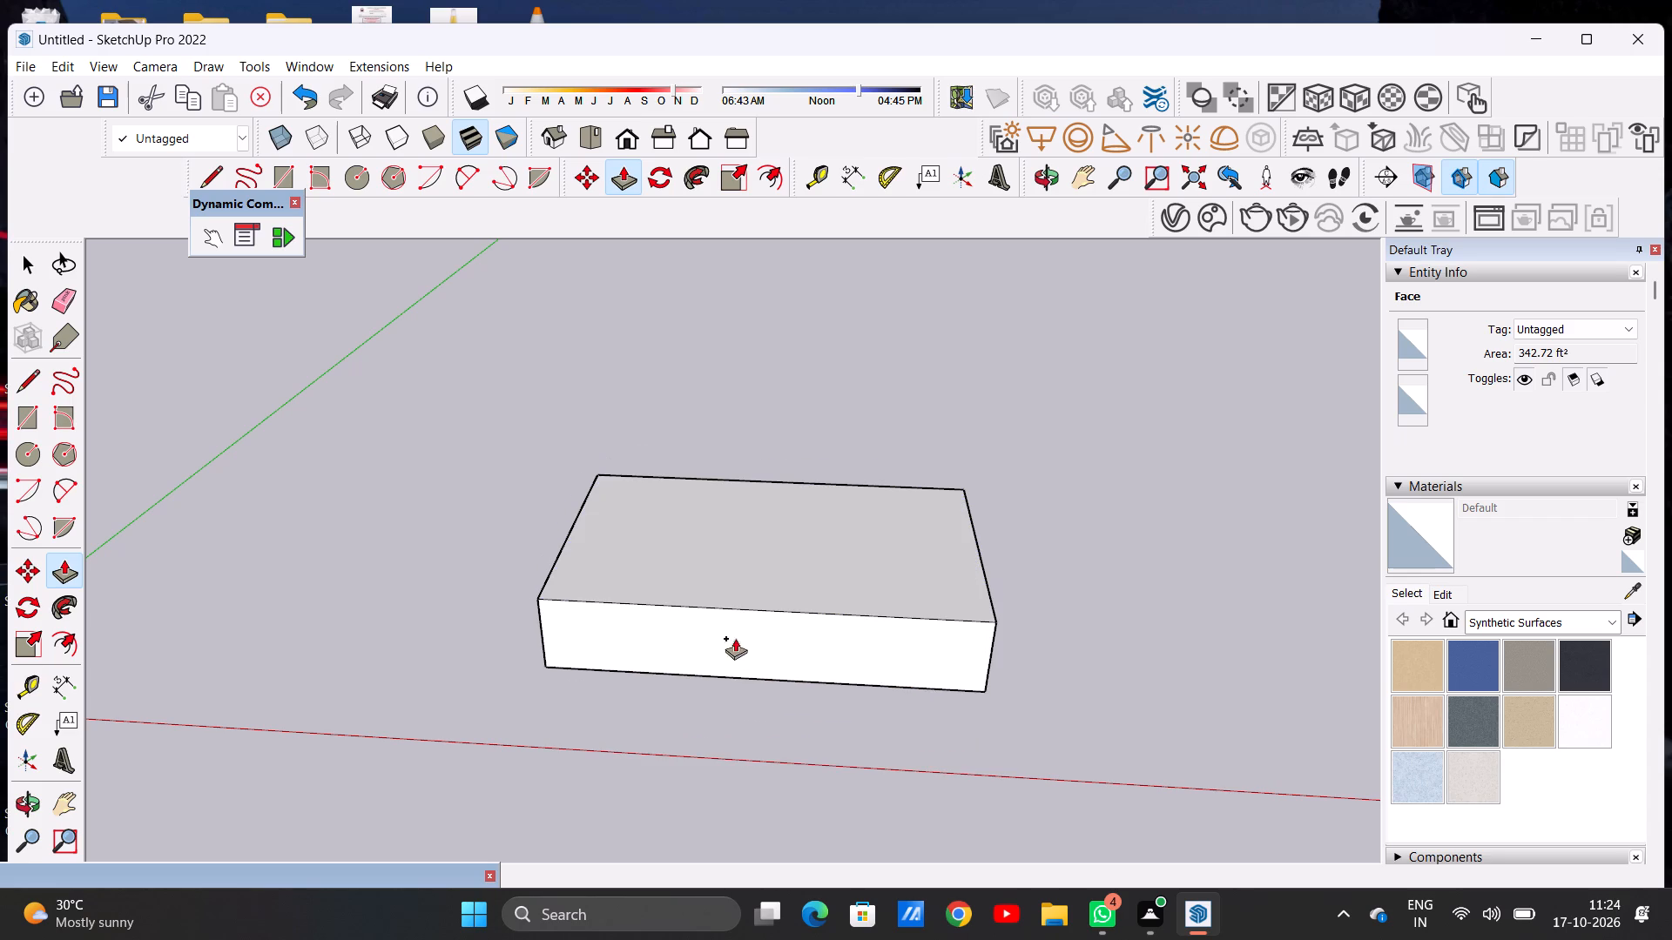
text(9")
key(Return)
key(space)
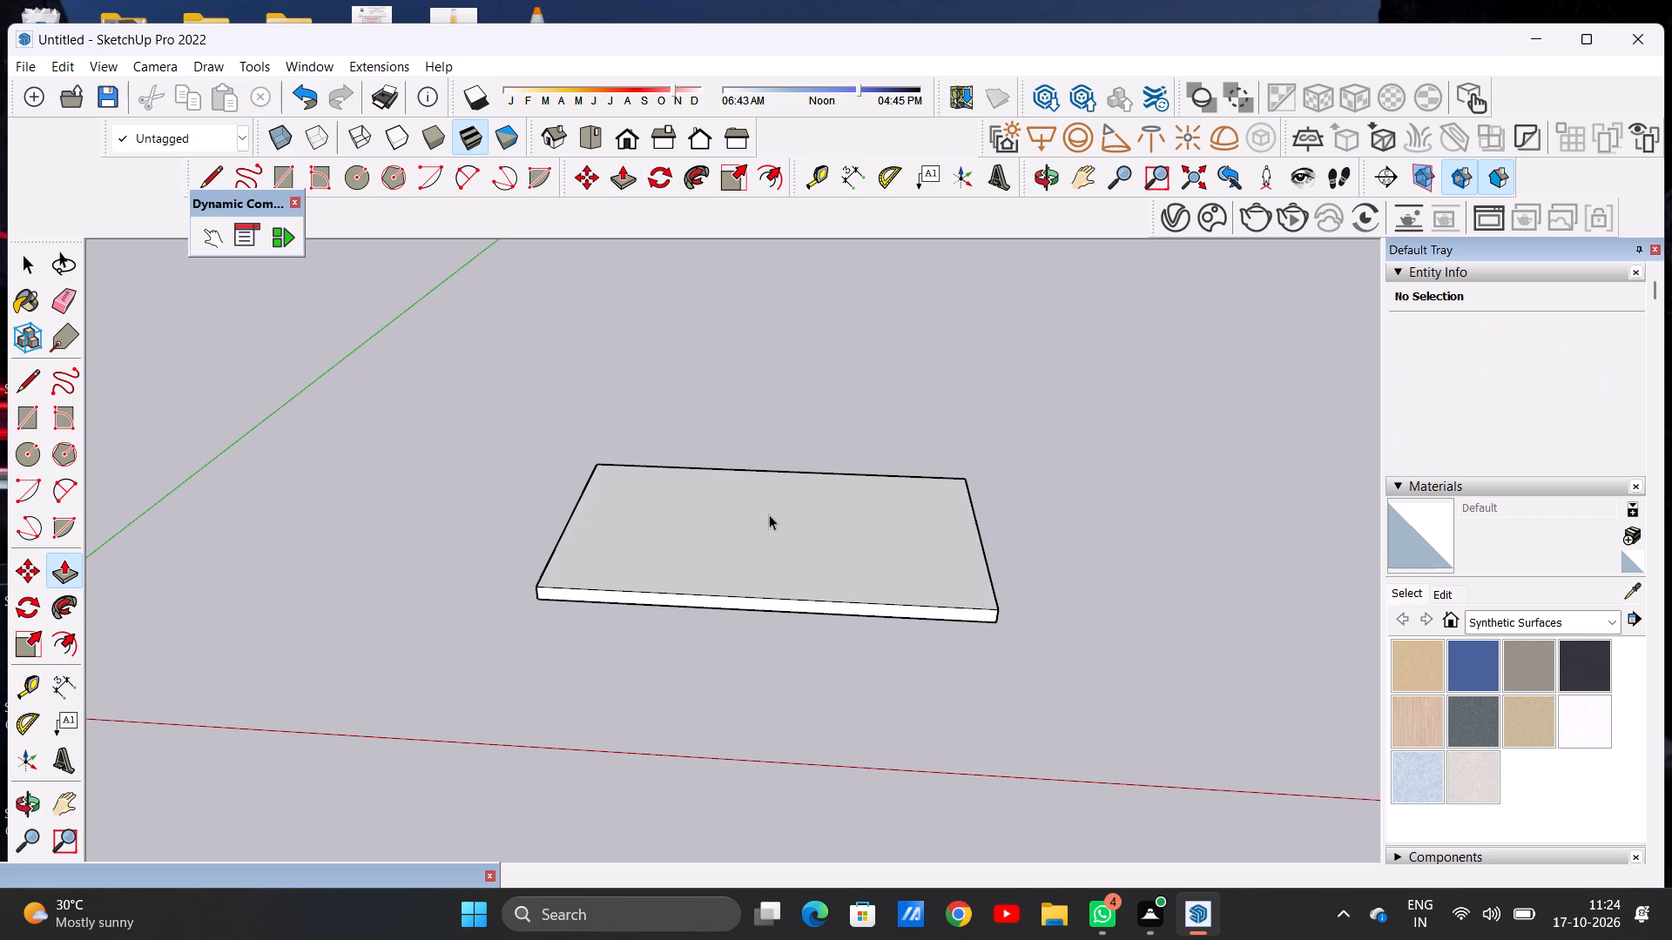
Examine the slab's proportions and thickness from above and from oblique angles.
scroll(753, 606, down, 5)
scroll(811, 556, up, 5)
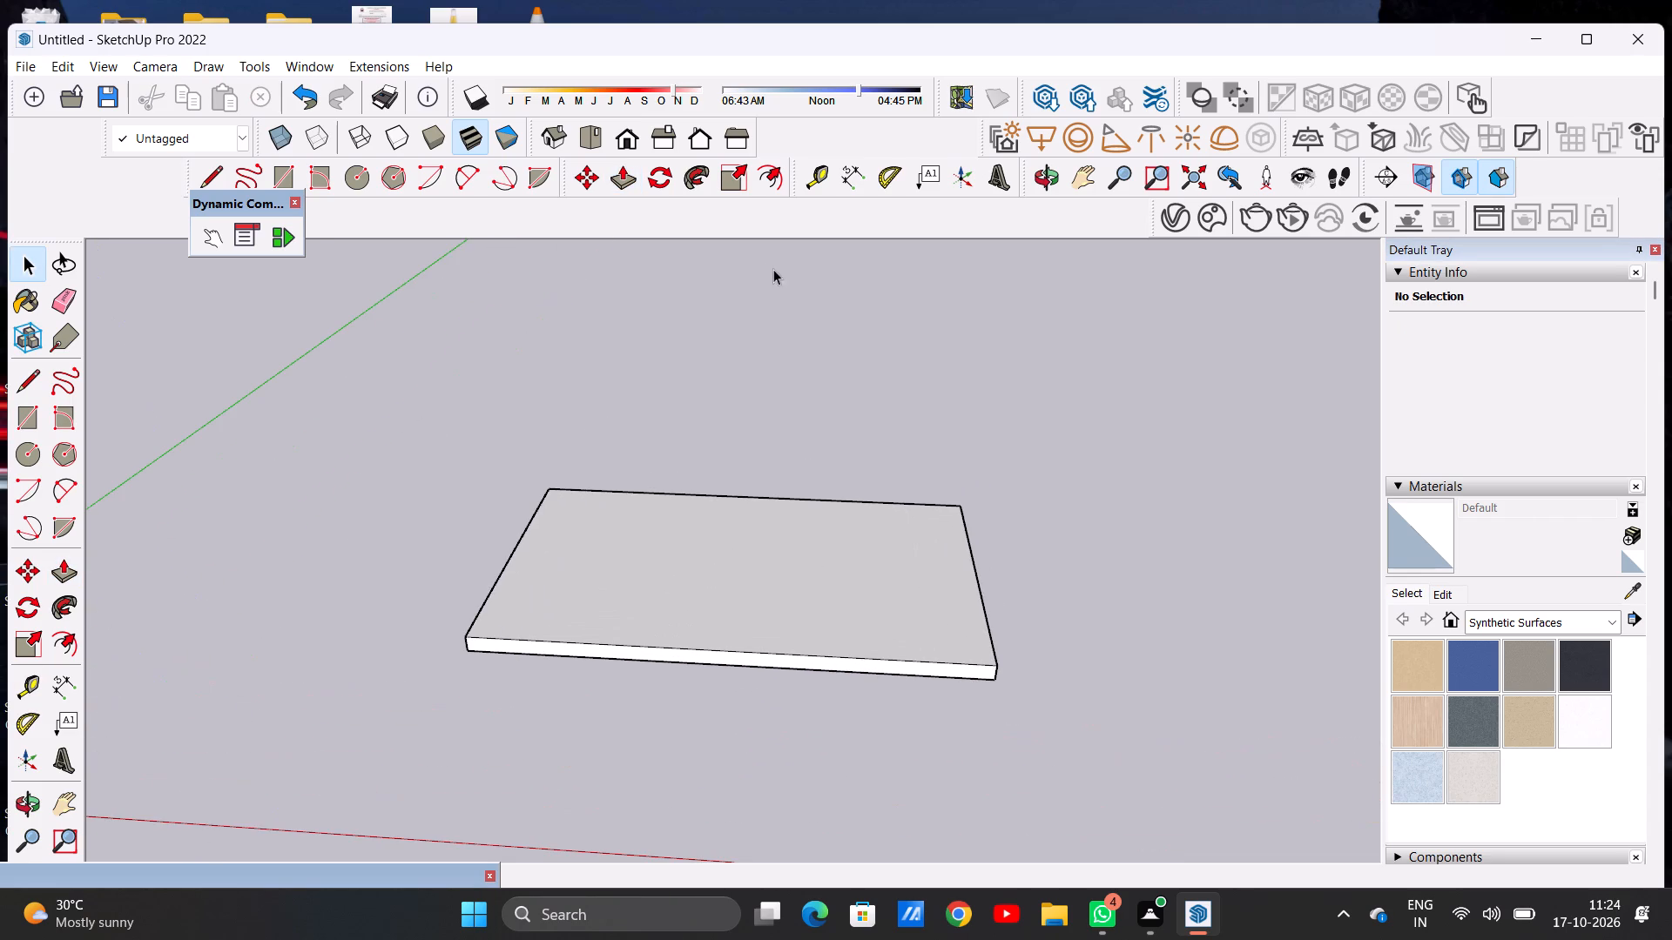
click(589, 126)
scroll(740, 480, down, 6)
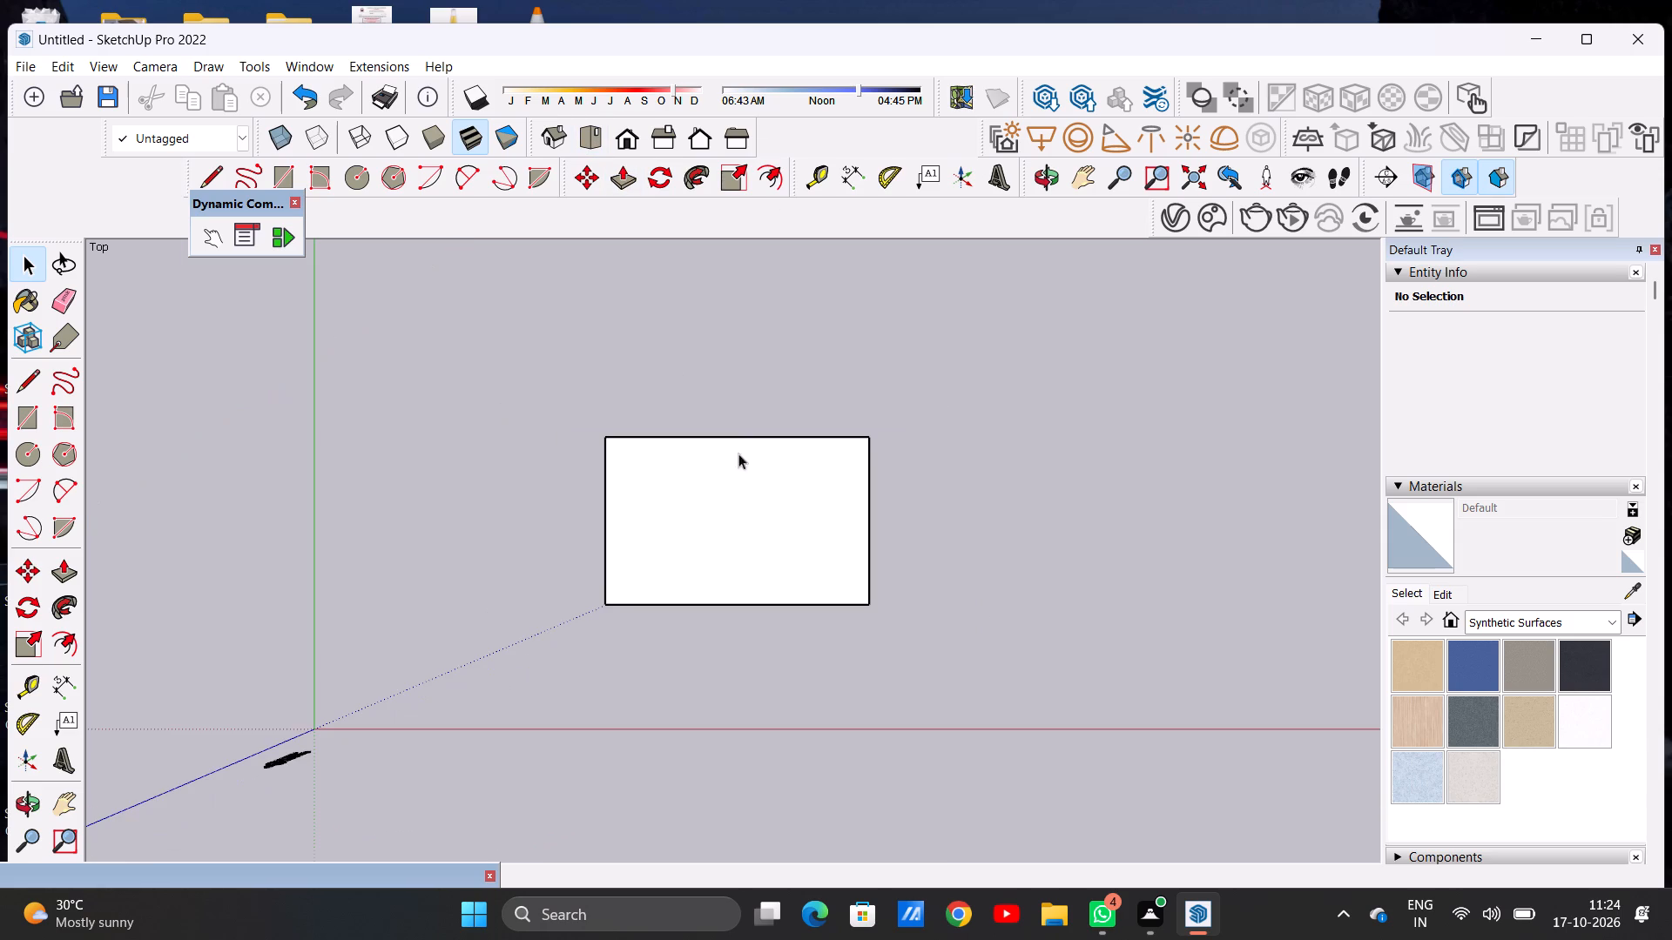
scroll(806, 532, up, 5)
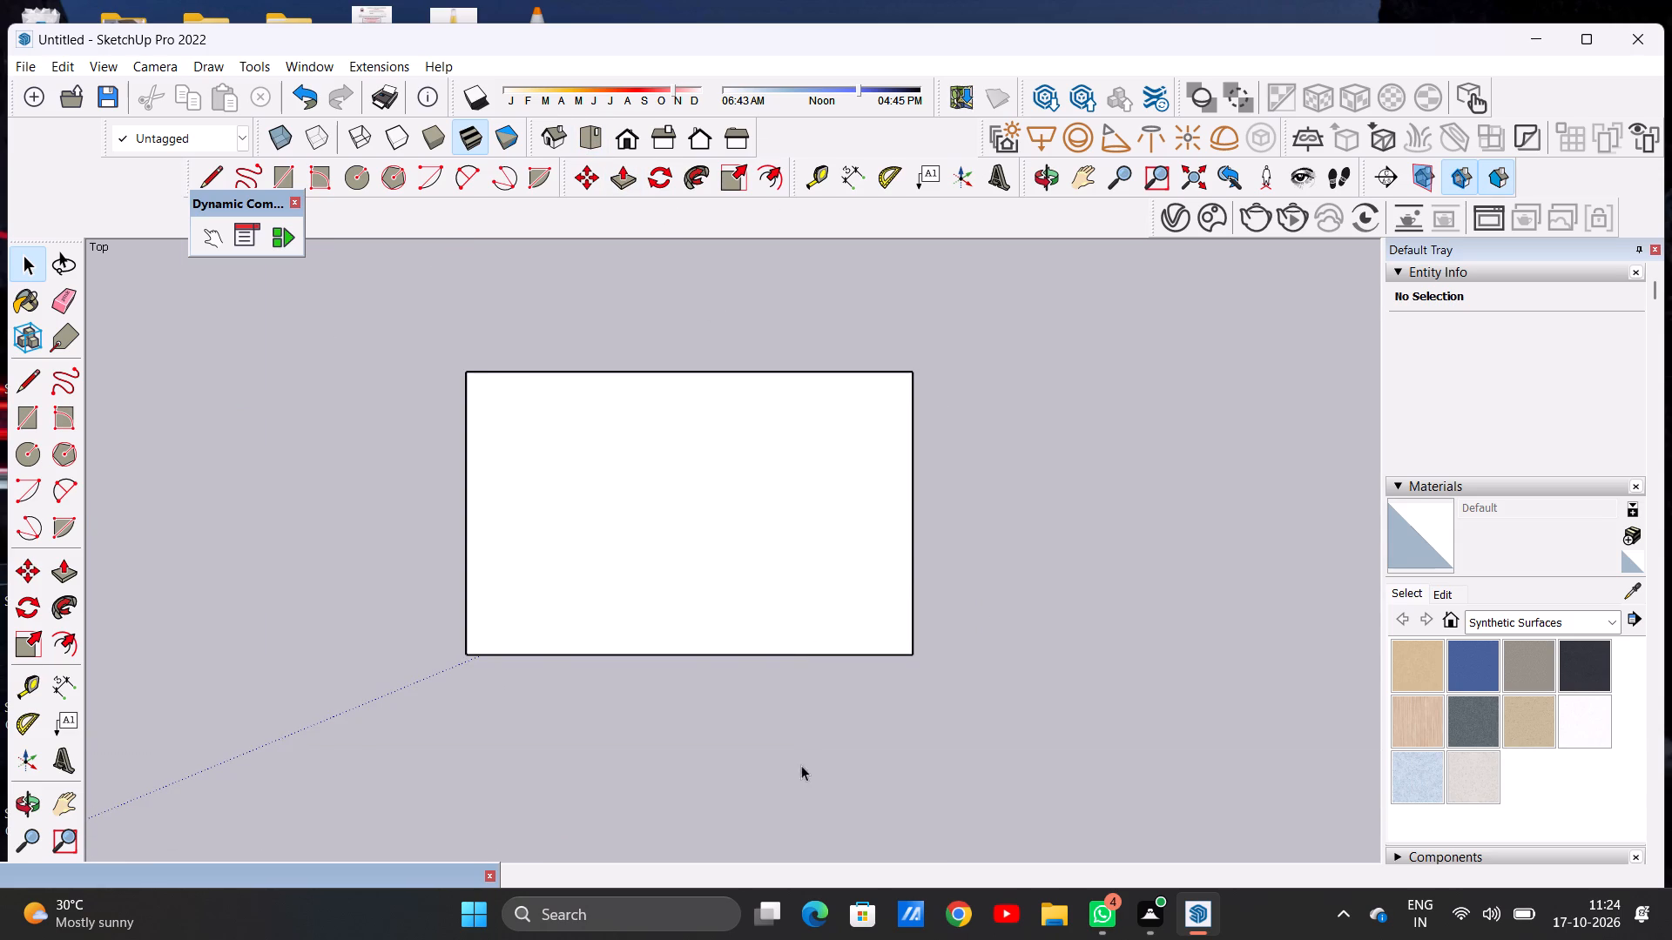
middle_drag(812, 712, 831, 434)
middle_drag(765, 623, 767, 550)
scroll(770, 608, up, 4)
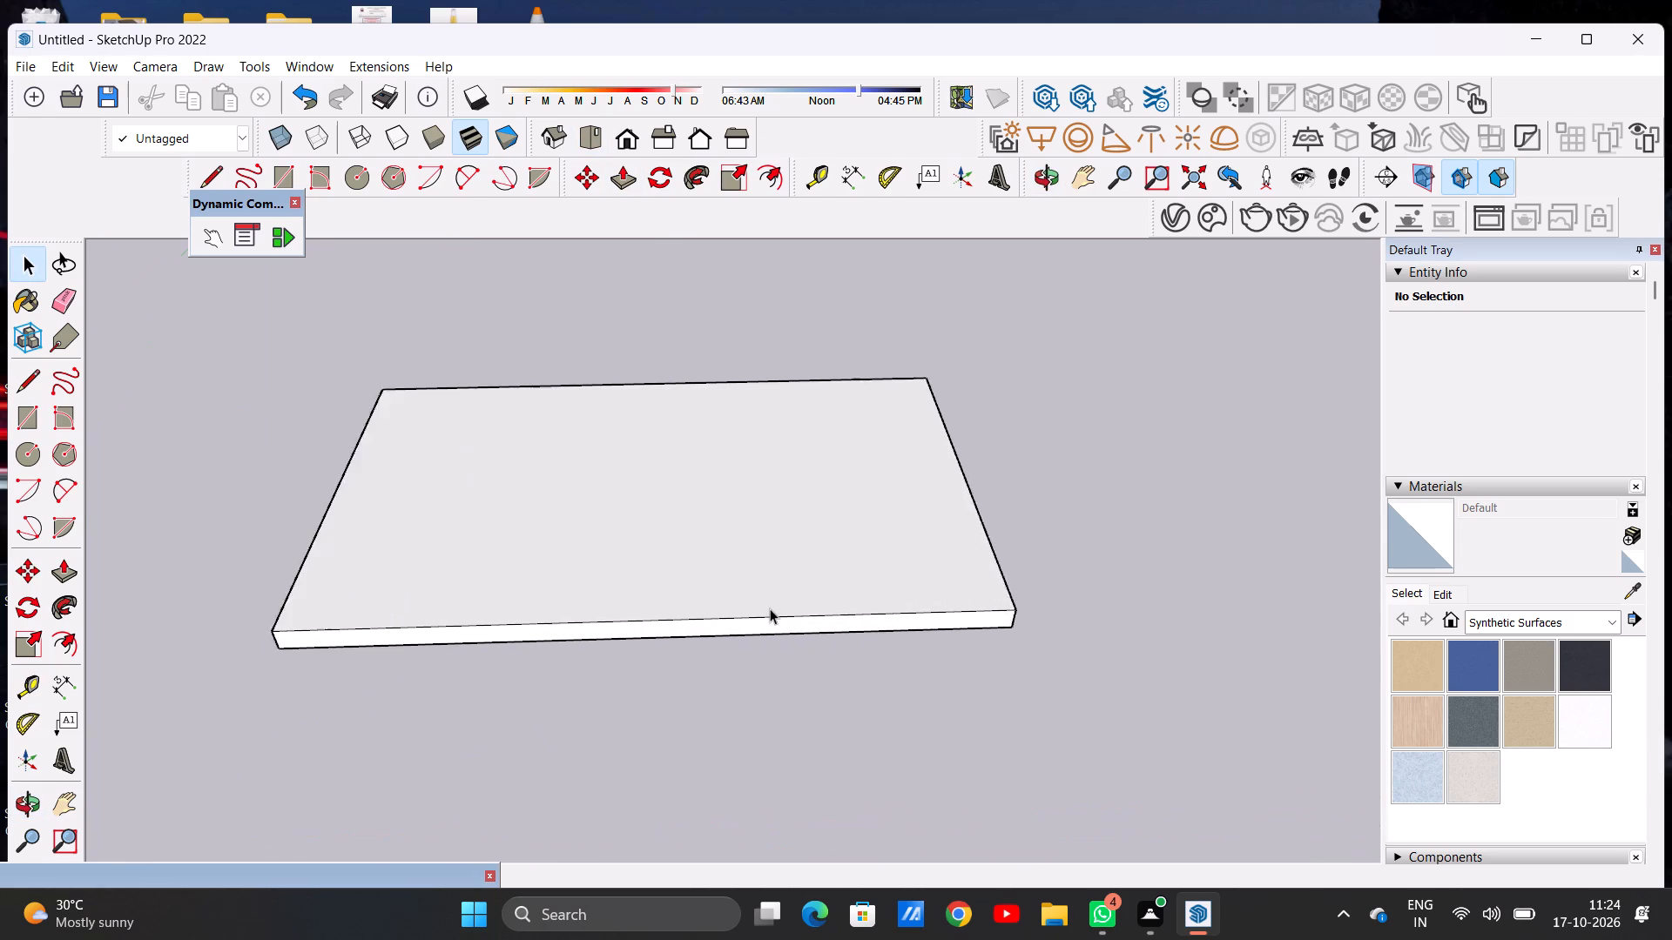
scroll(770, 608, up, 2)
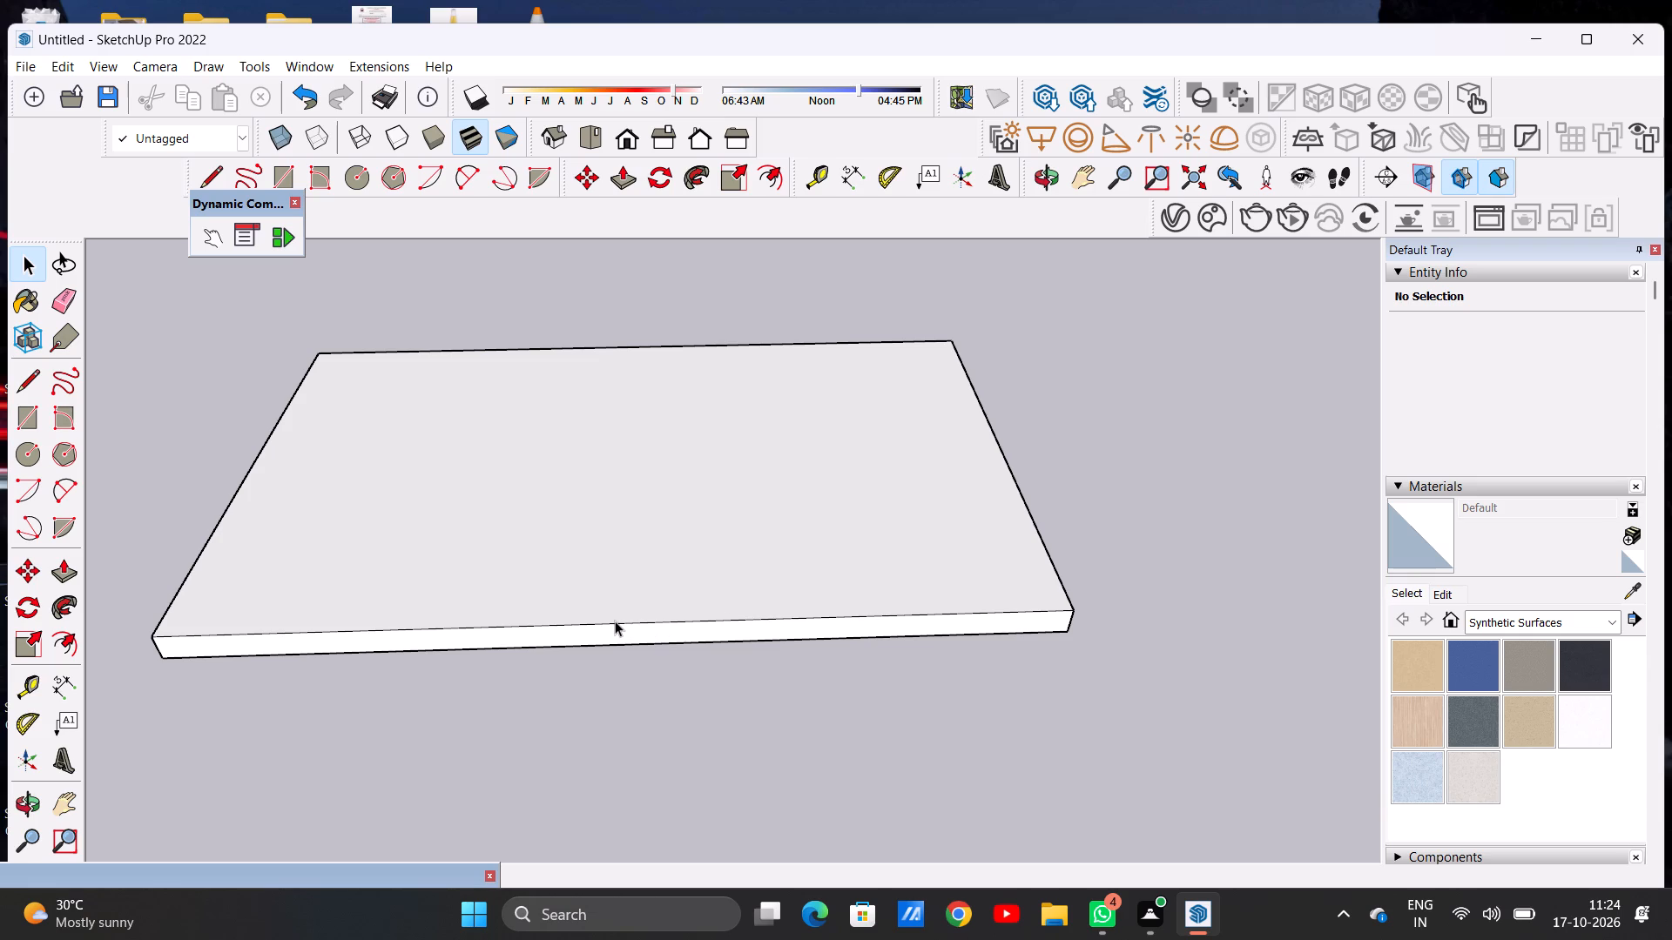
scroll(829, 613, down, 7)
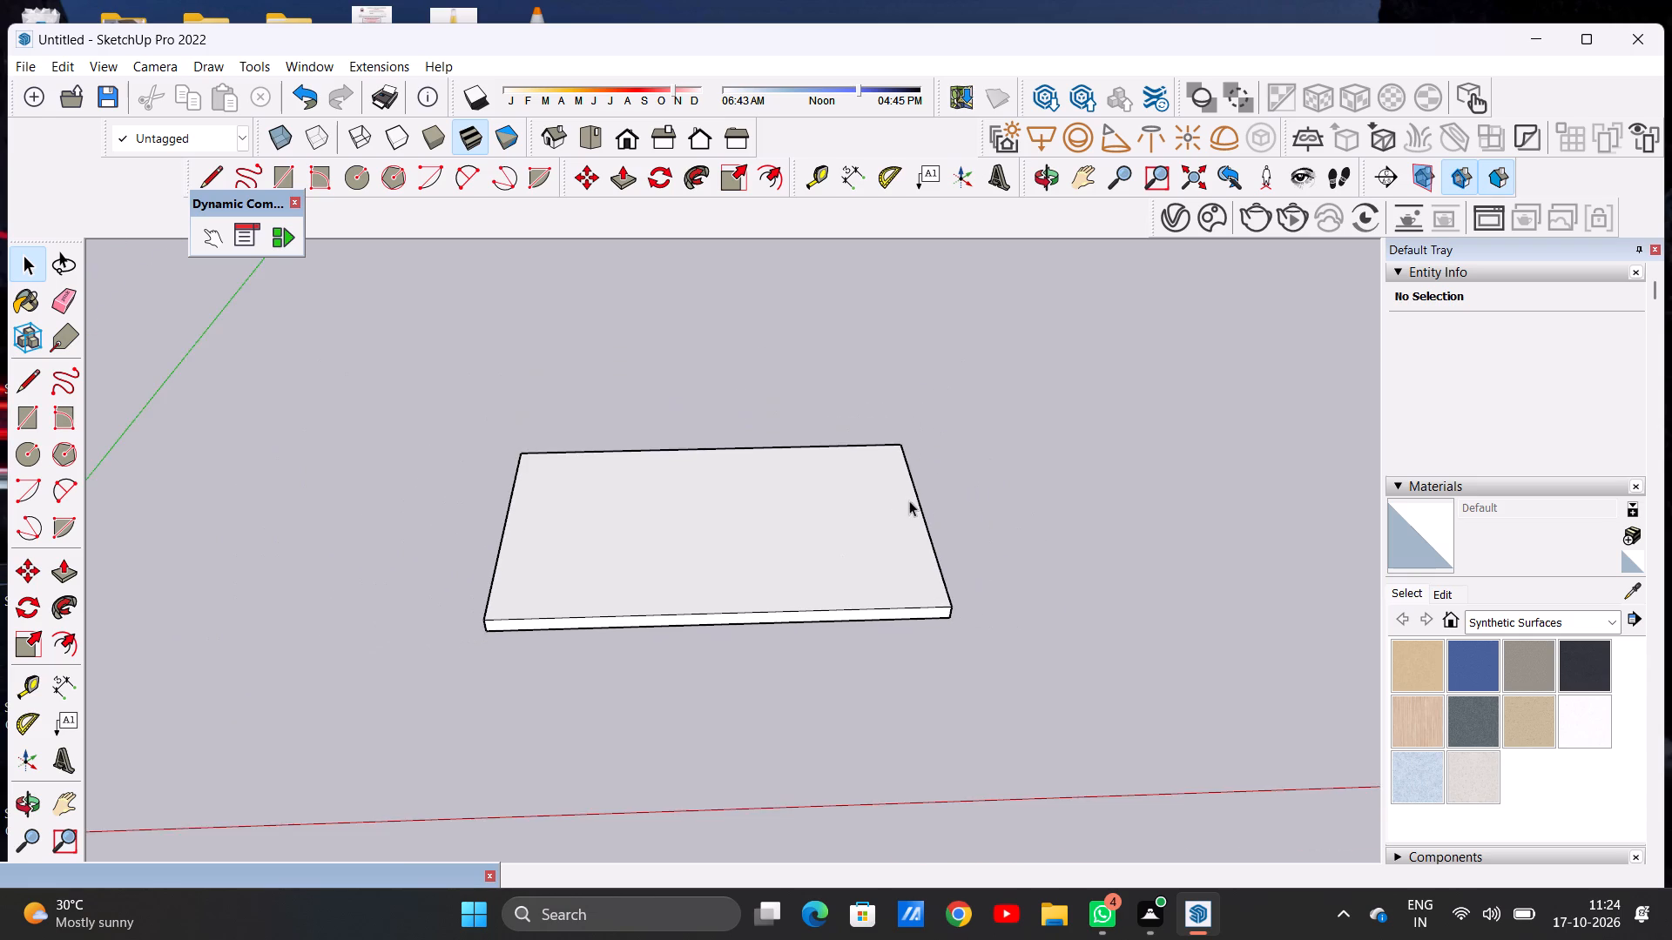
middle_drag(909, 500, 893, 795)
scroll(911, 523, up, 2)
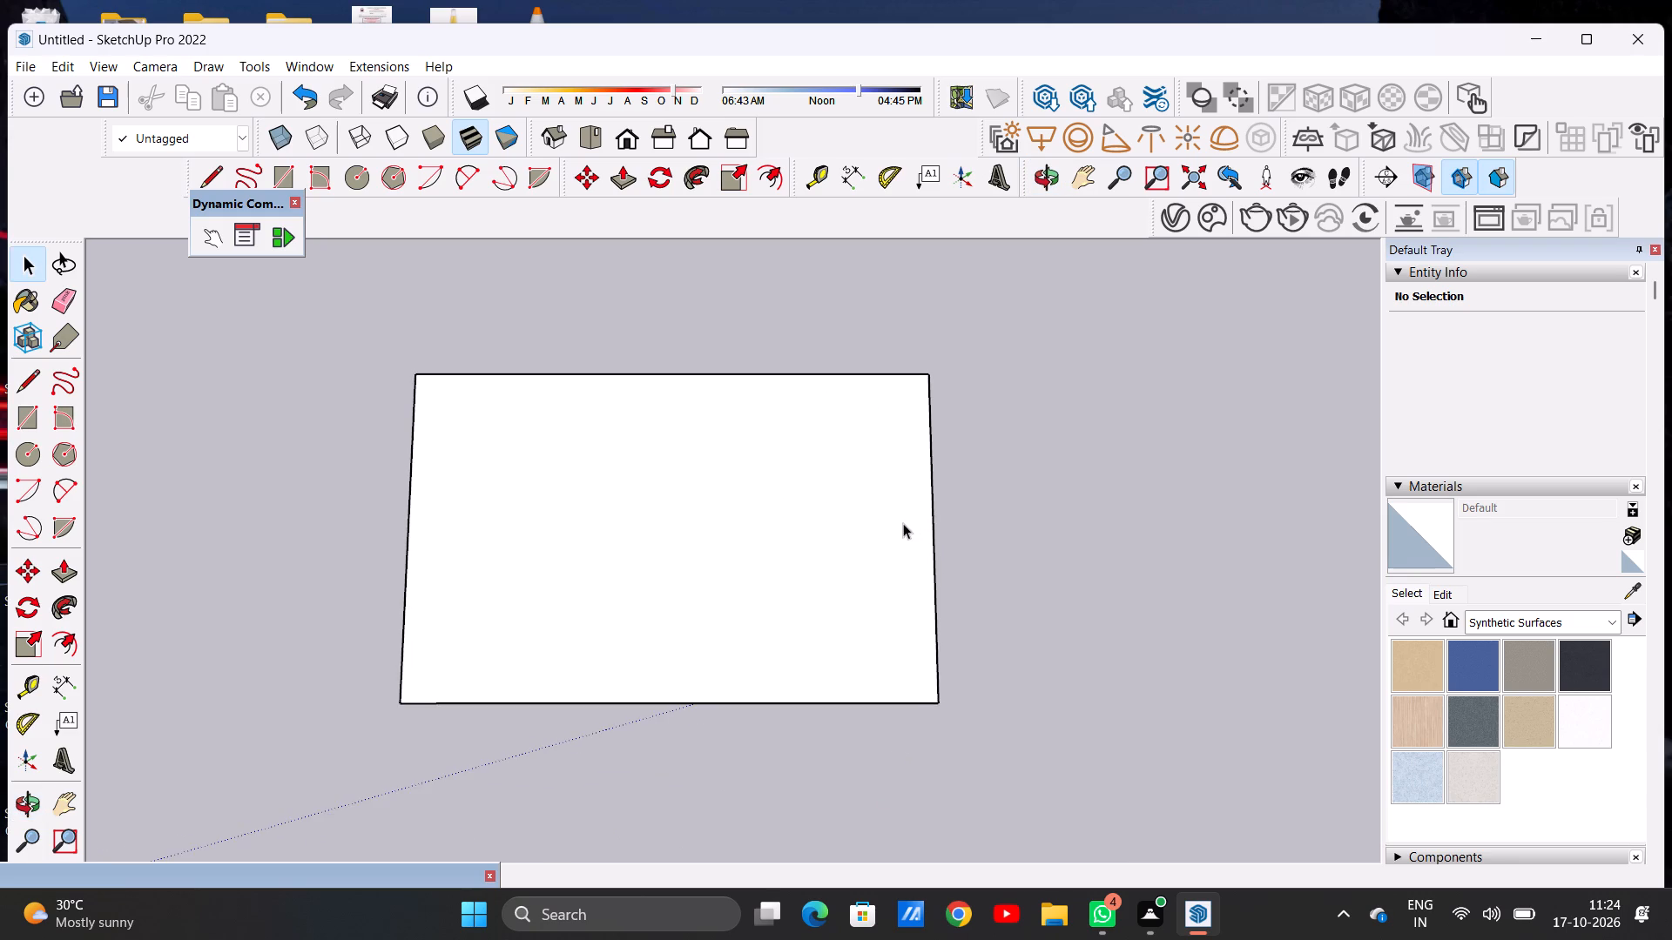
middle_drag(899, 517, 904, 576)
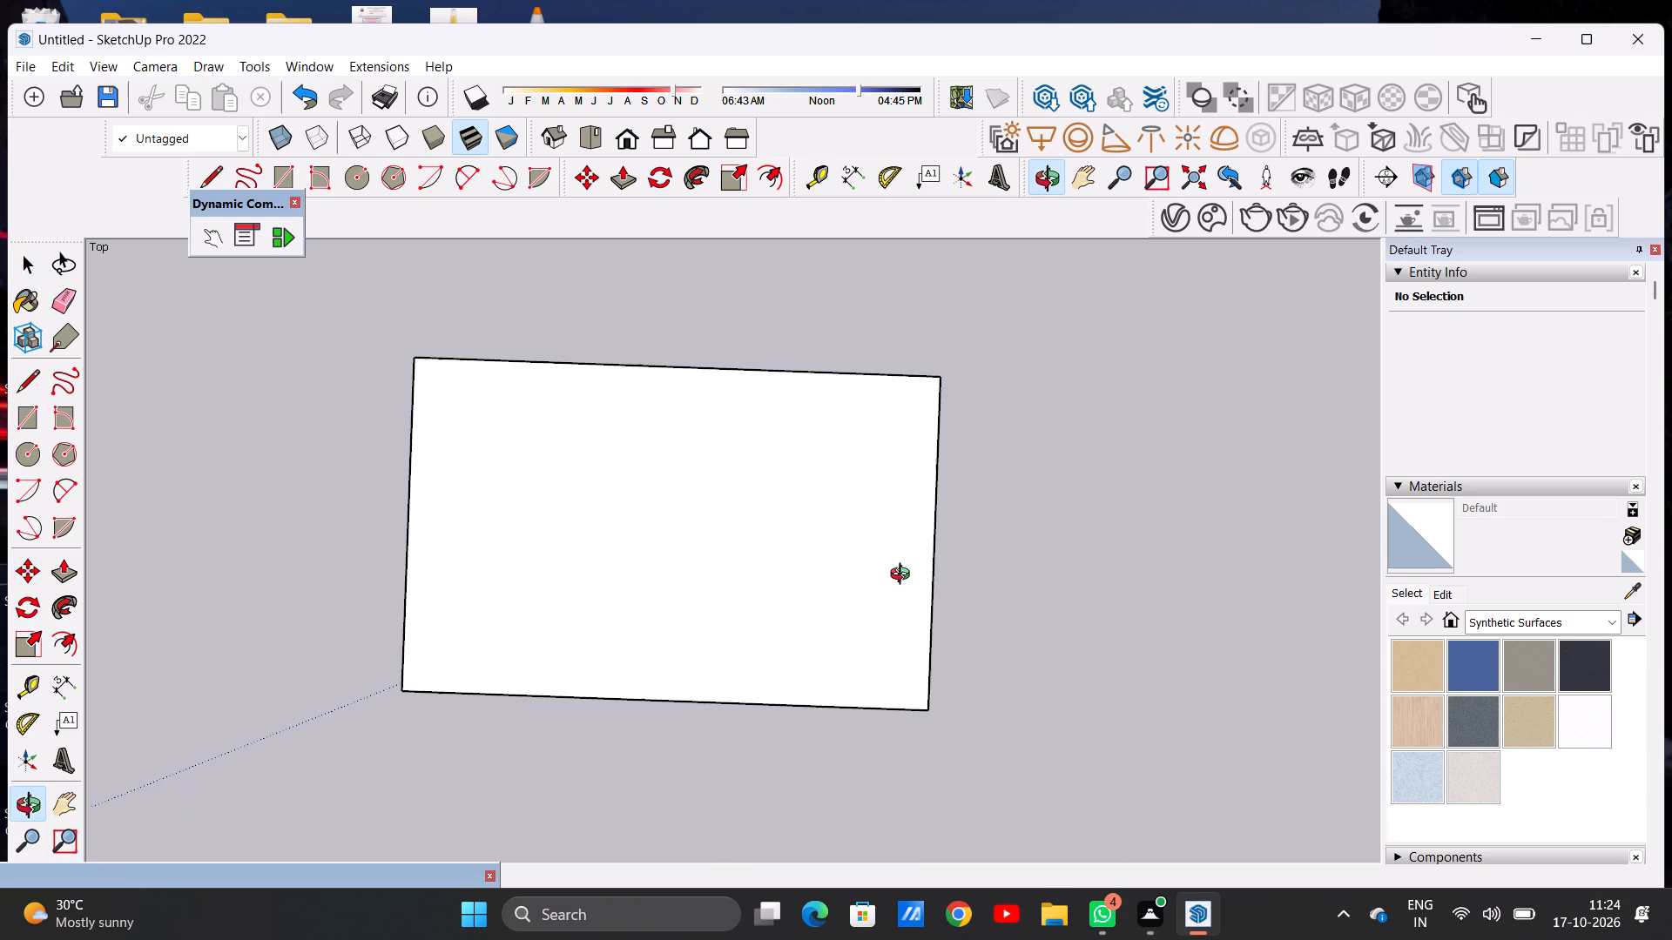
middle_drag(904, 576, 906, 575)
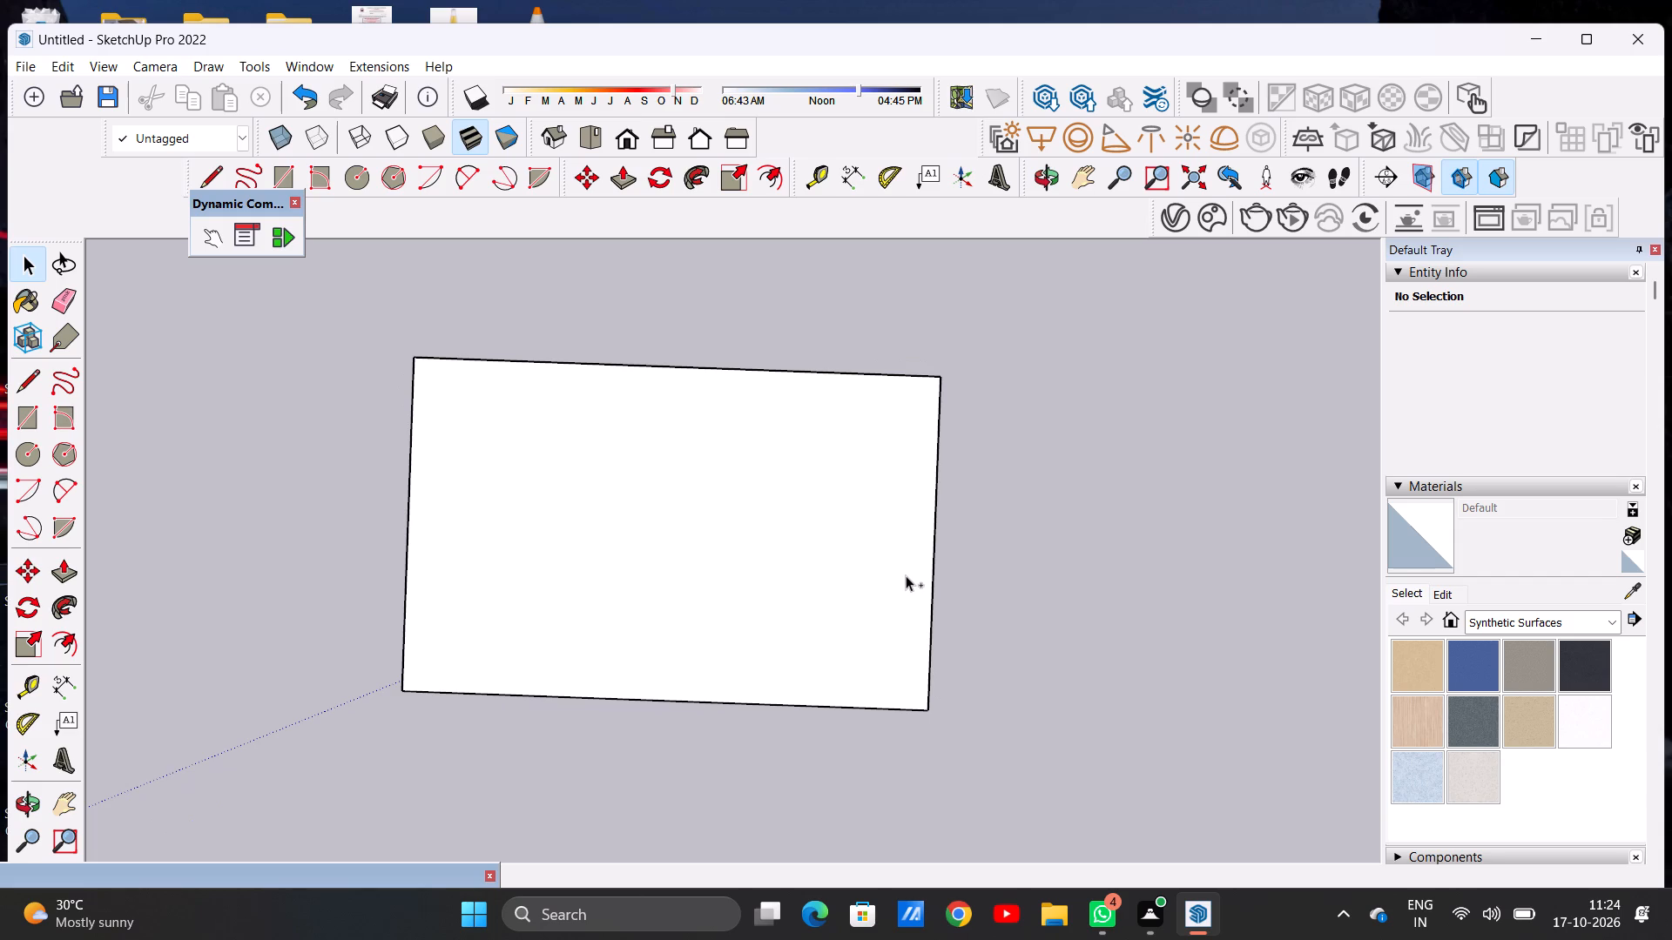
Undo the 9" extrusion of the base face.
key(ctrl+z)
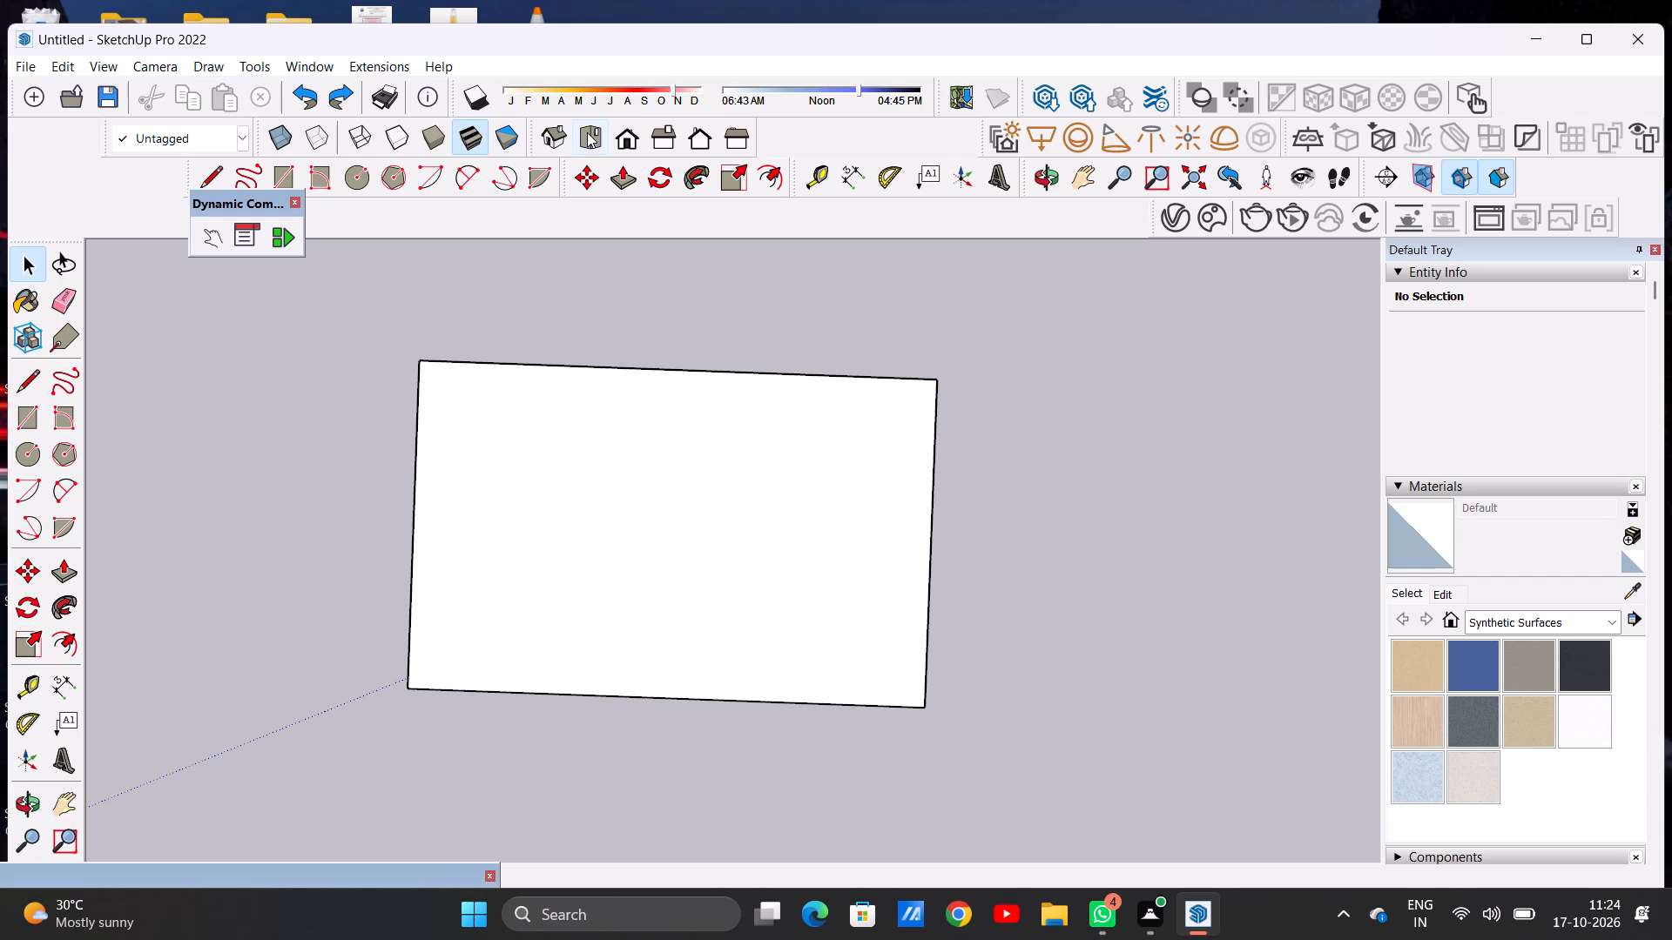
In top view, draw an adjoining rectangle along the face's full side edge farthest from the origin, extending in the red direction.
click(587, 132)
scroll(1264, 517, up, 1)
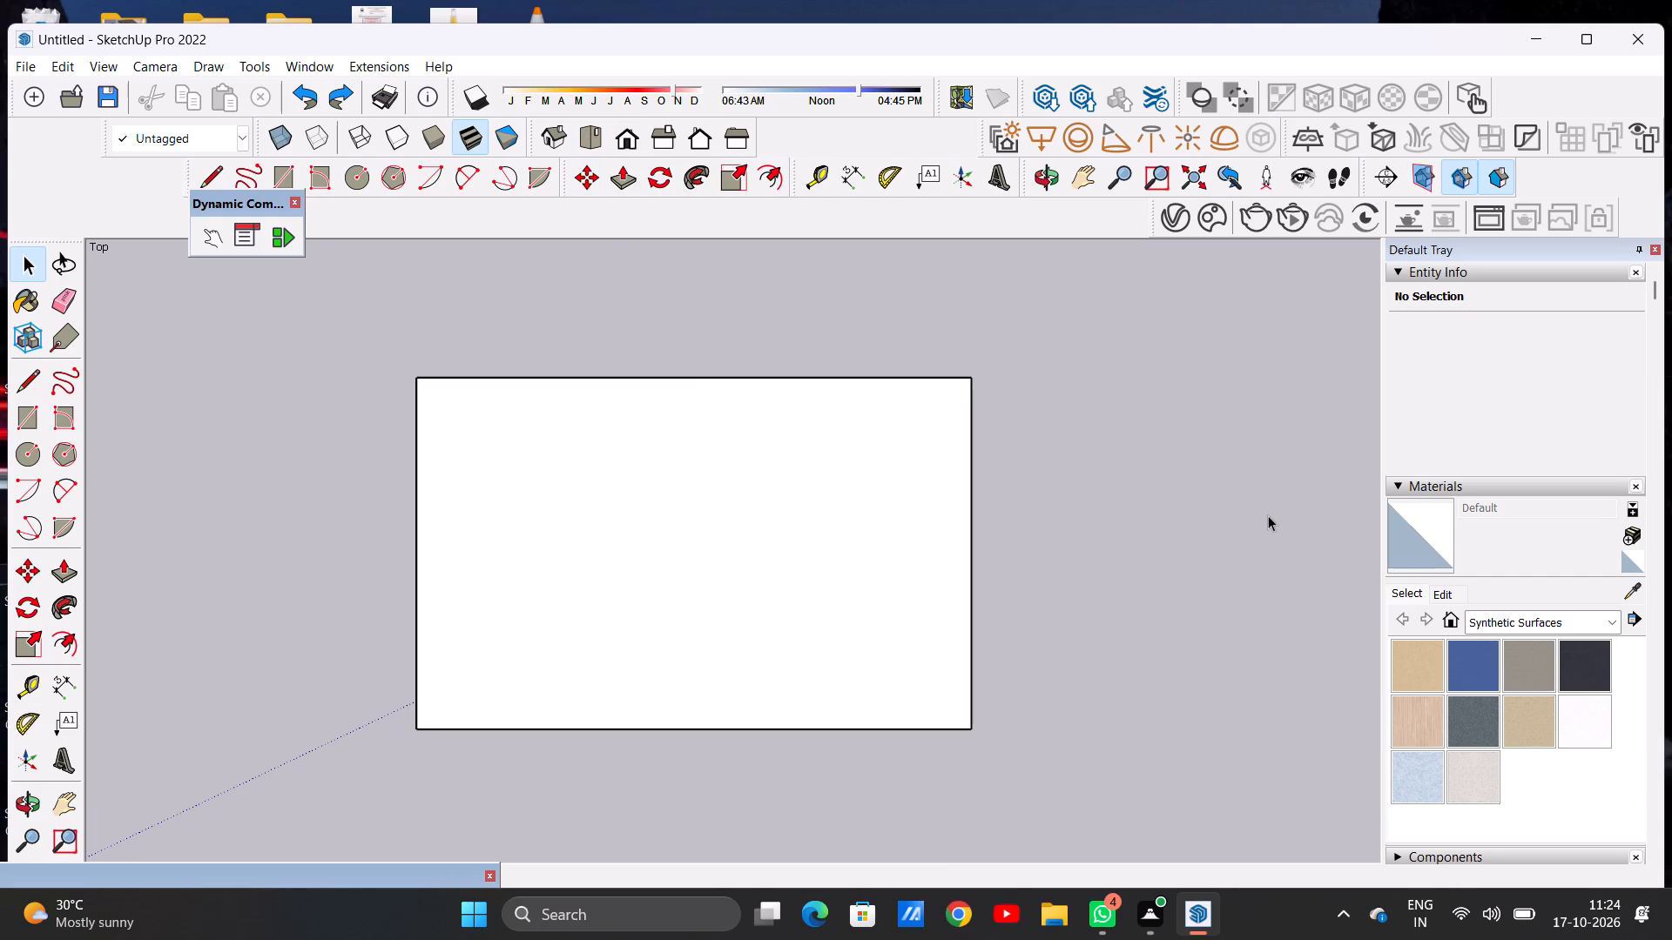
key(r)
click(970, 383)
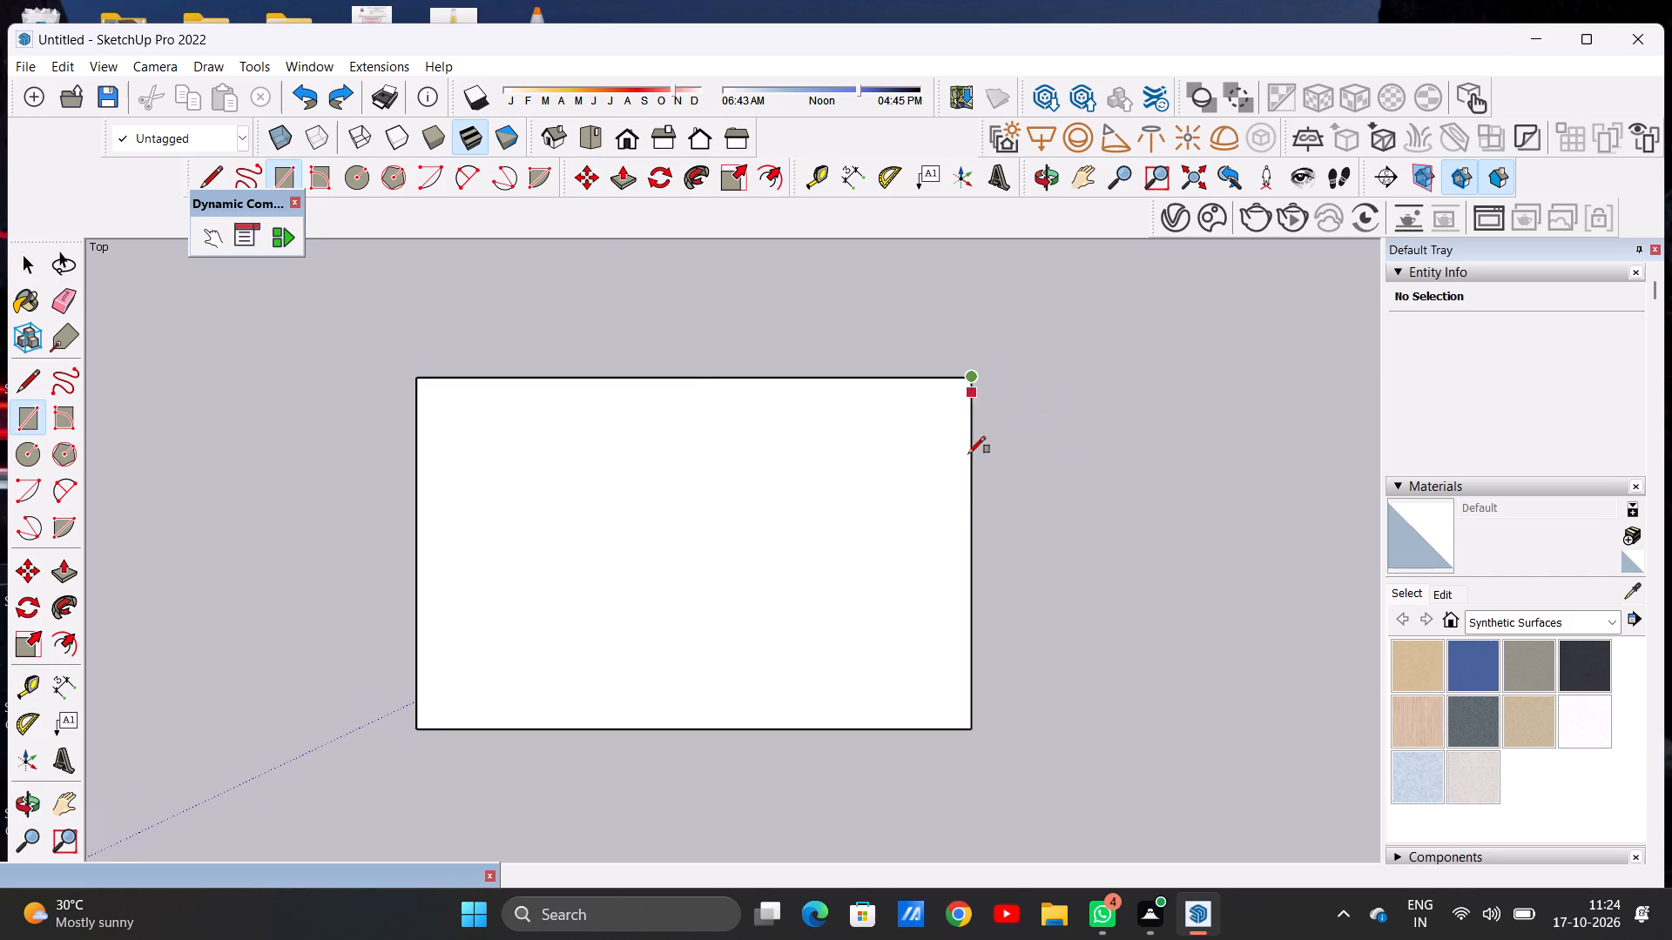
click(968, 726)
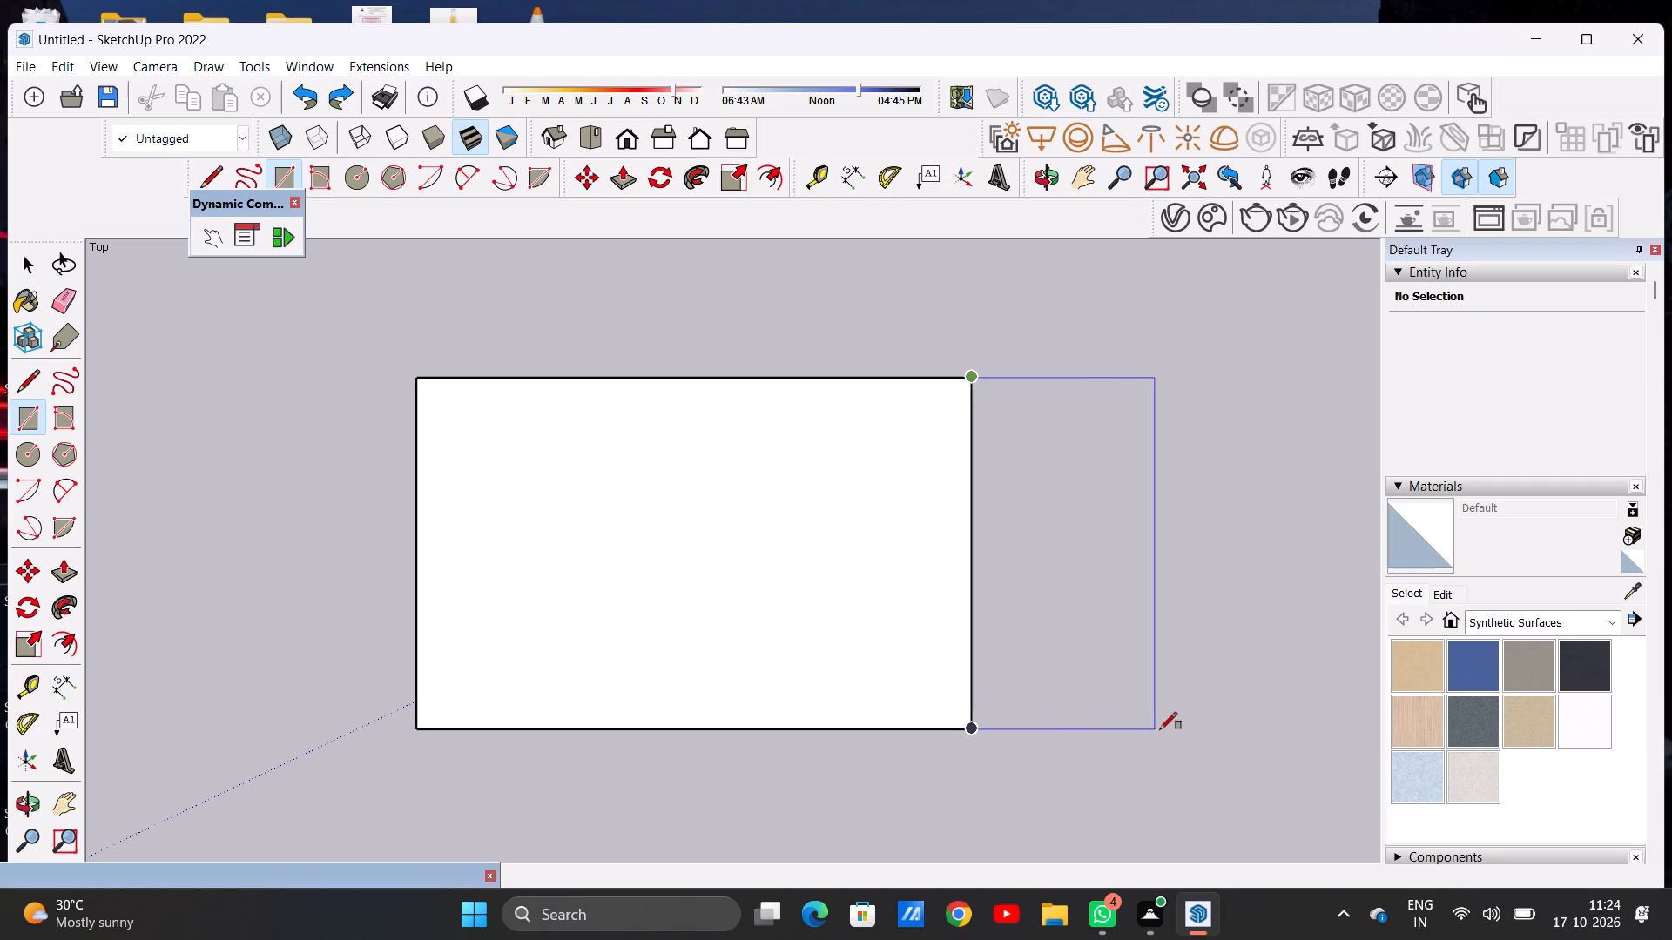
click(1109, 710)
key(space)
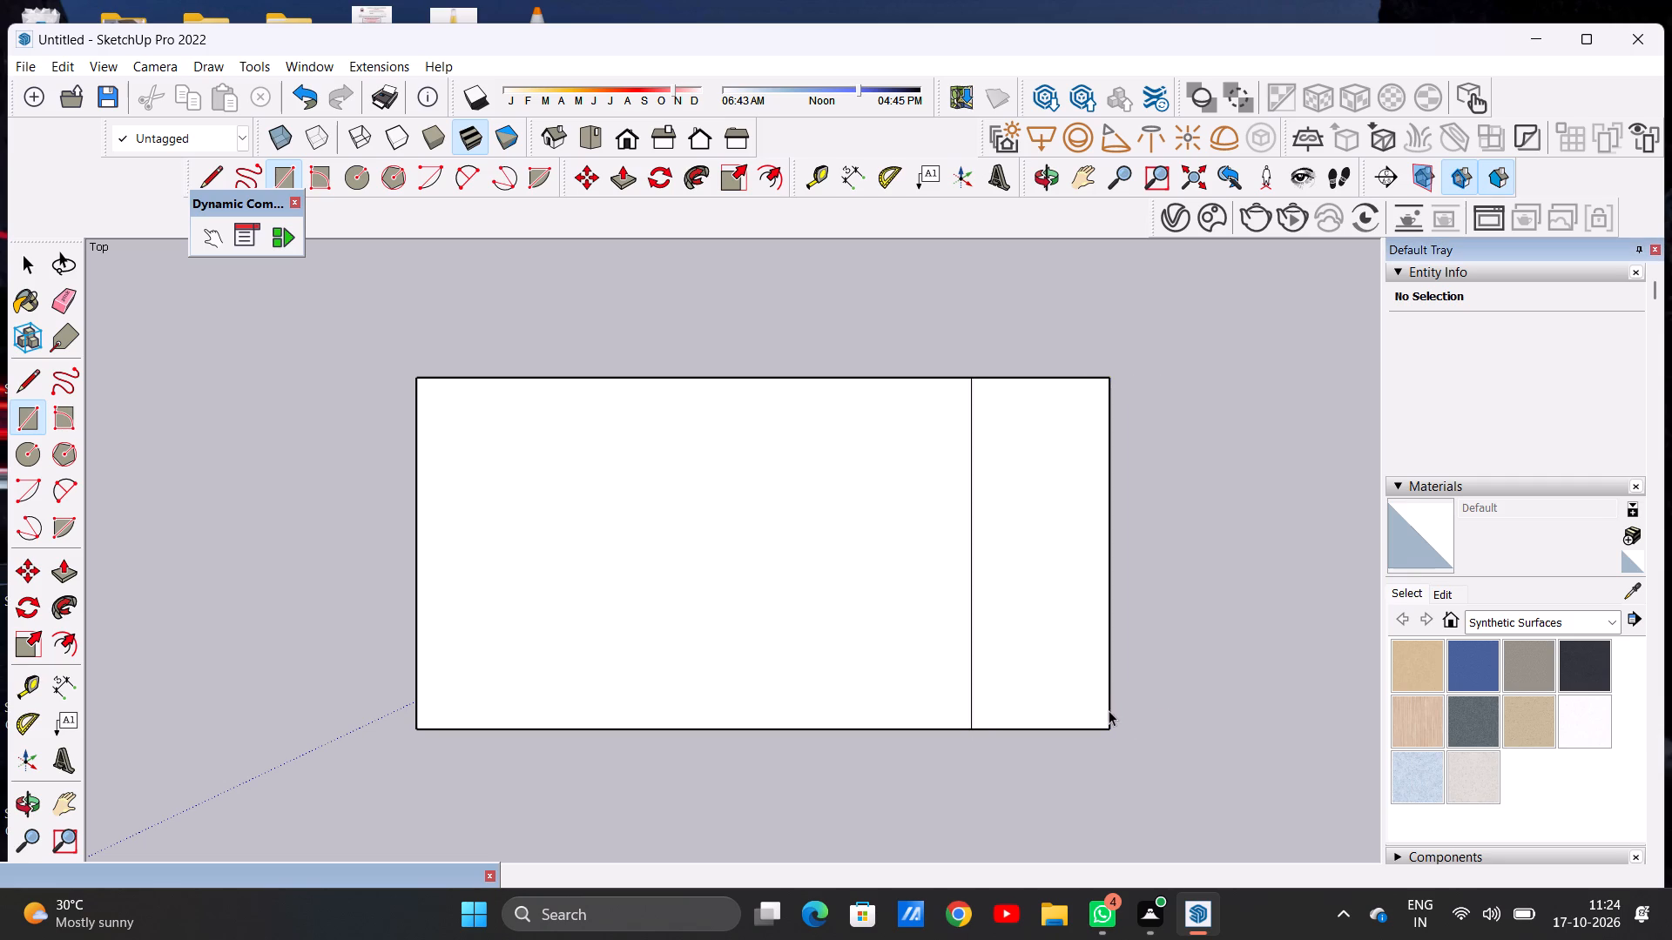
Erase the dividing edge between the added side rectangle and the main face to merge them.
key(e)
drag(981, 570, 943, 567)
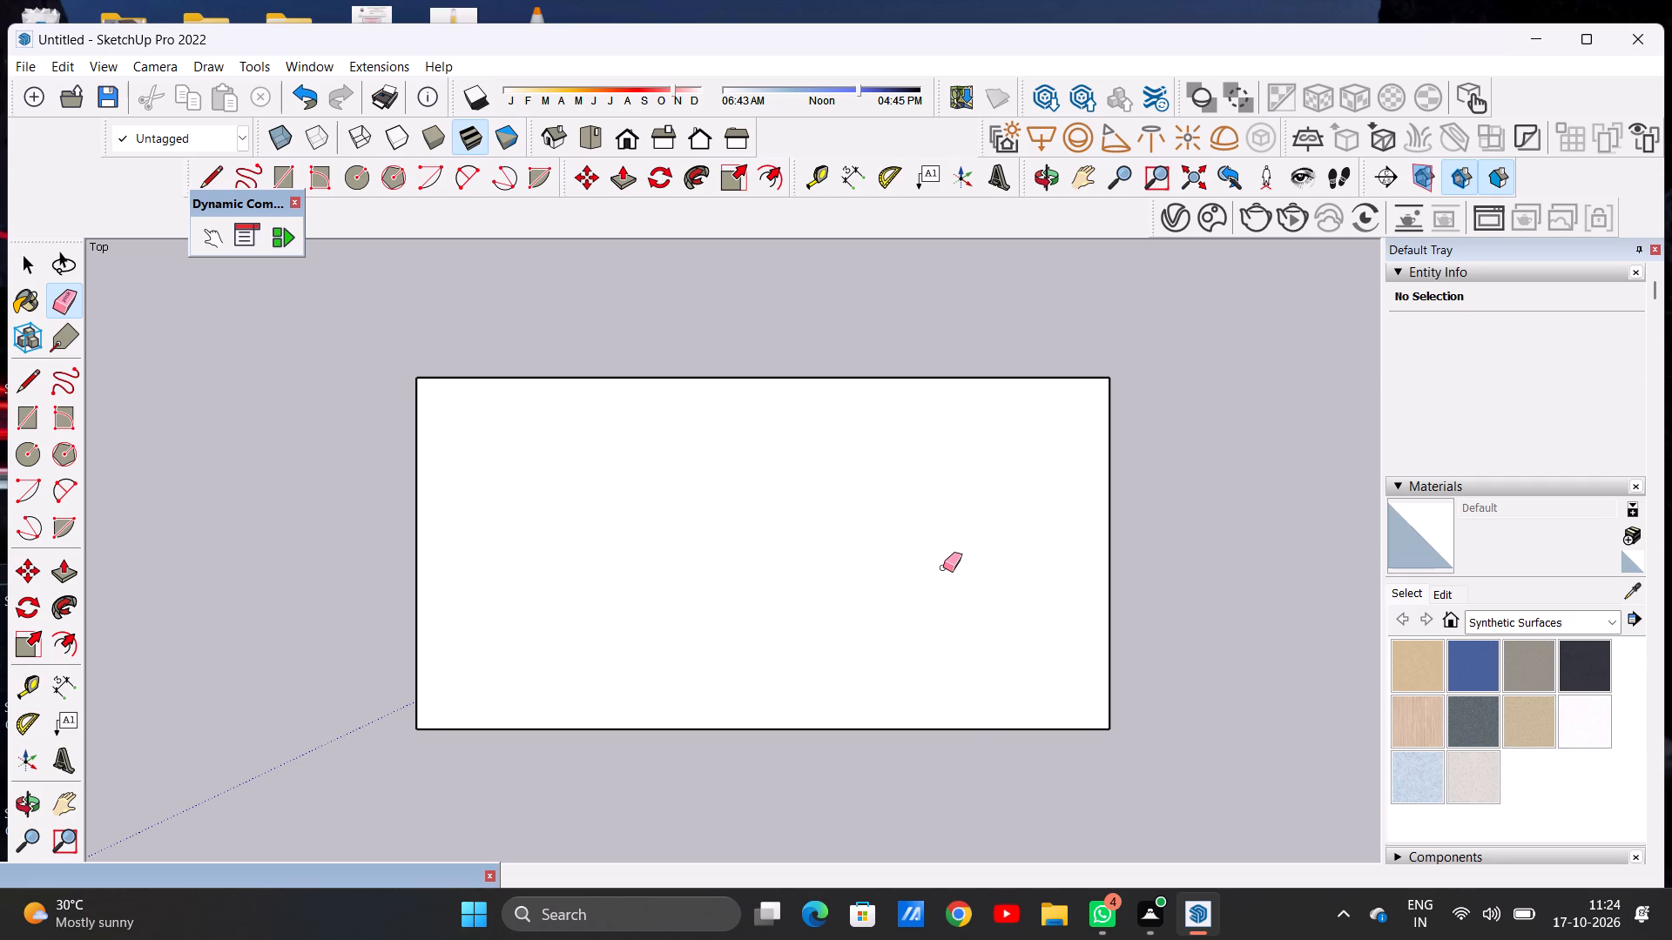
key(space)
Draw a shallow rectangle along the full upper edge of the merged face, extending it in the green direction.
scroll(570, 581, down, 3)
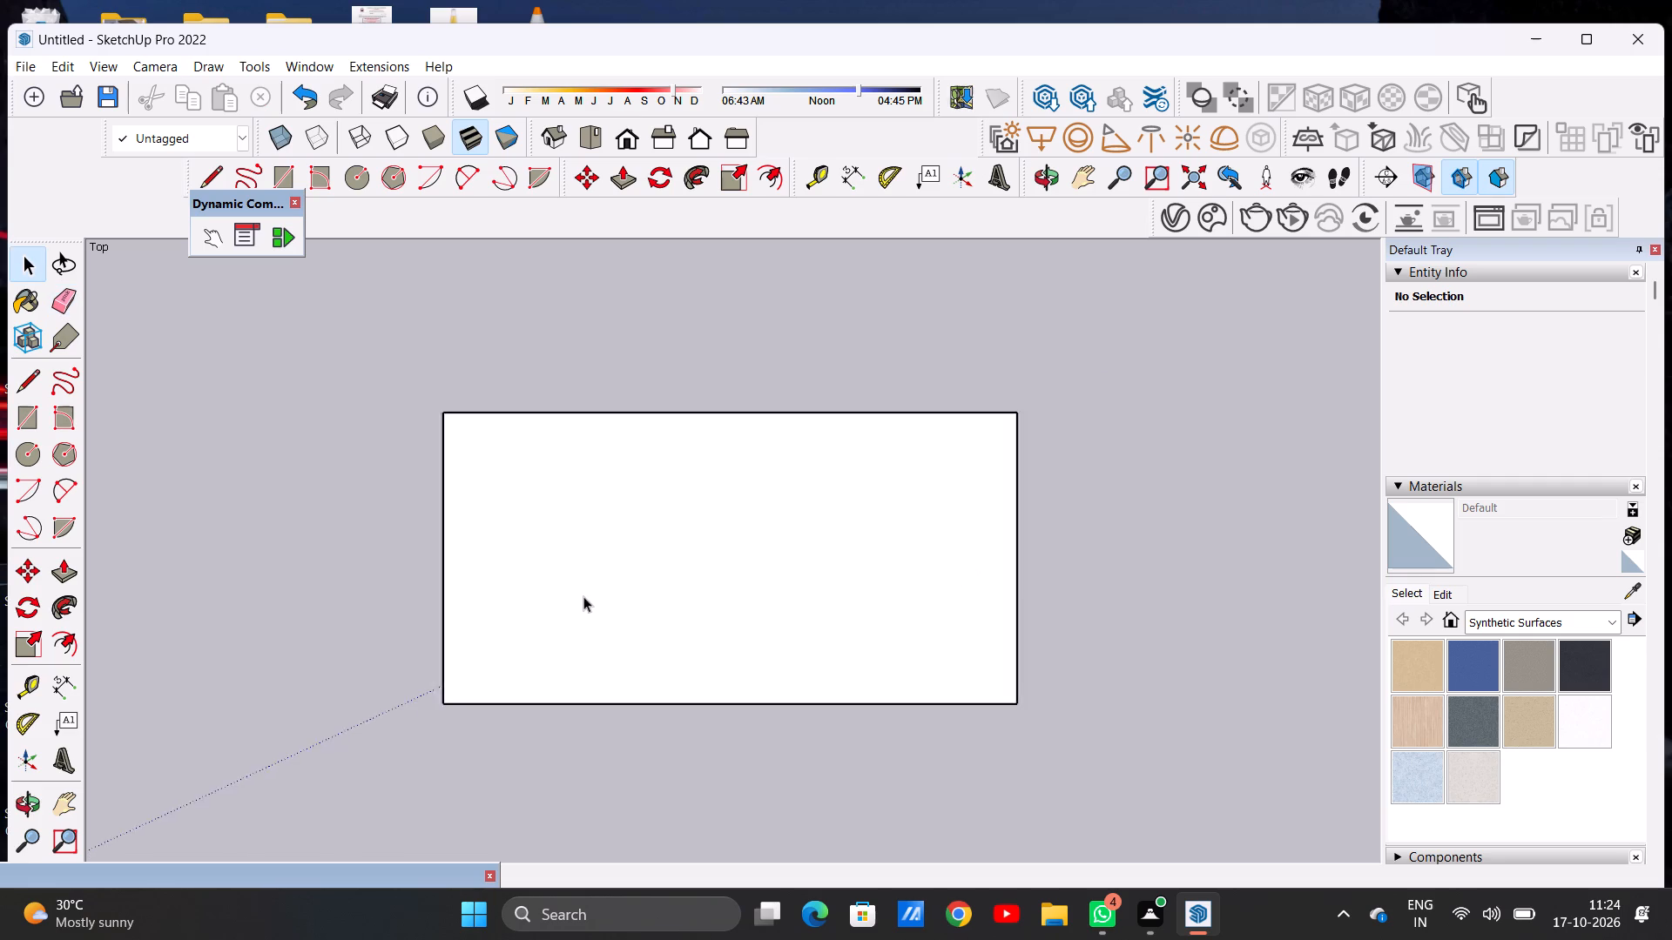
scroll(583, 596, down, 3)
scroll(764, 513, up, 3)
scroll(389, 493, up, 1)
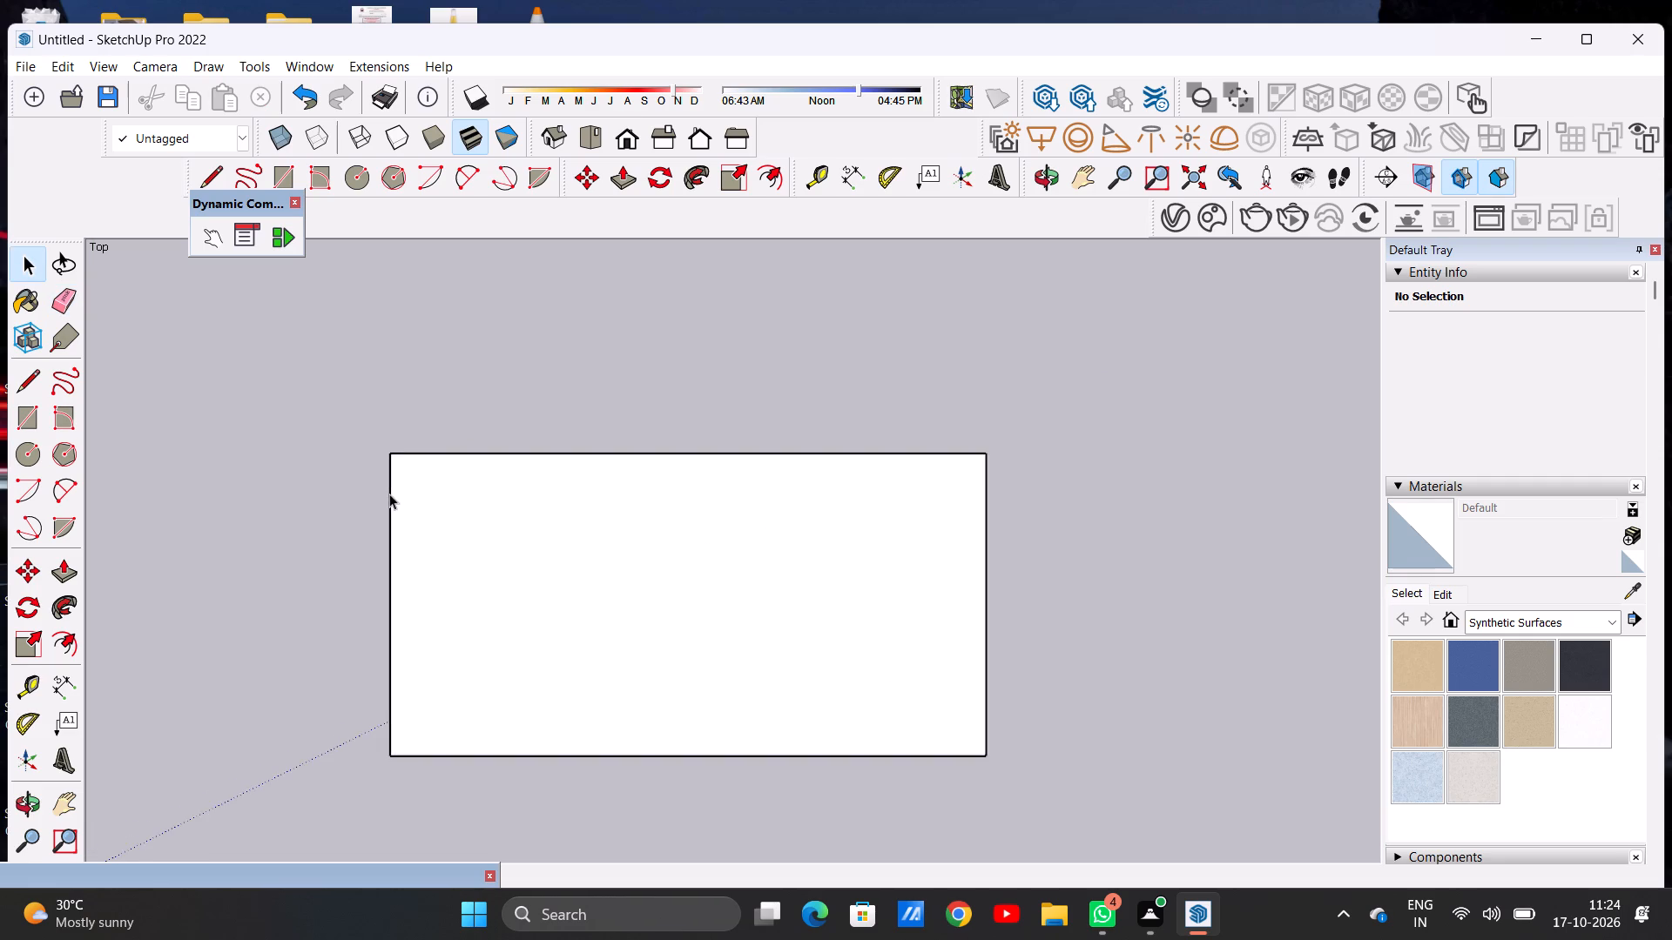
scroll(415, 494, up, 1)
key(r)
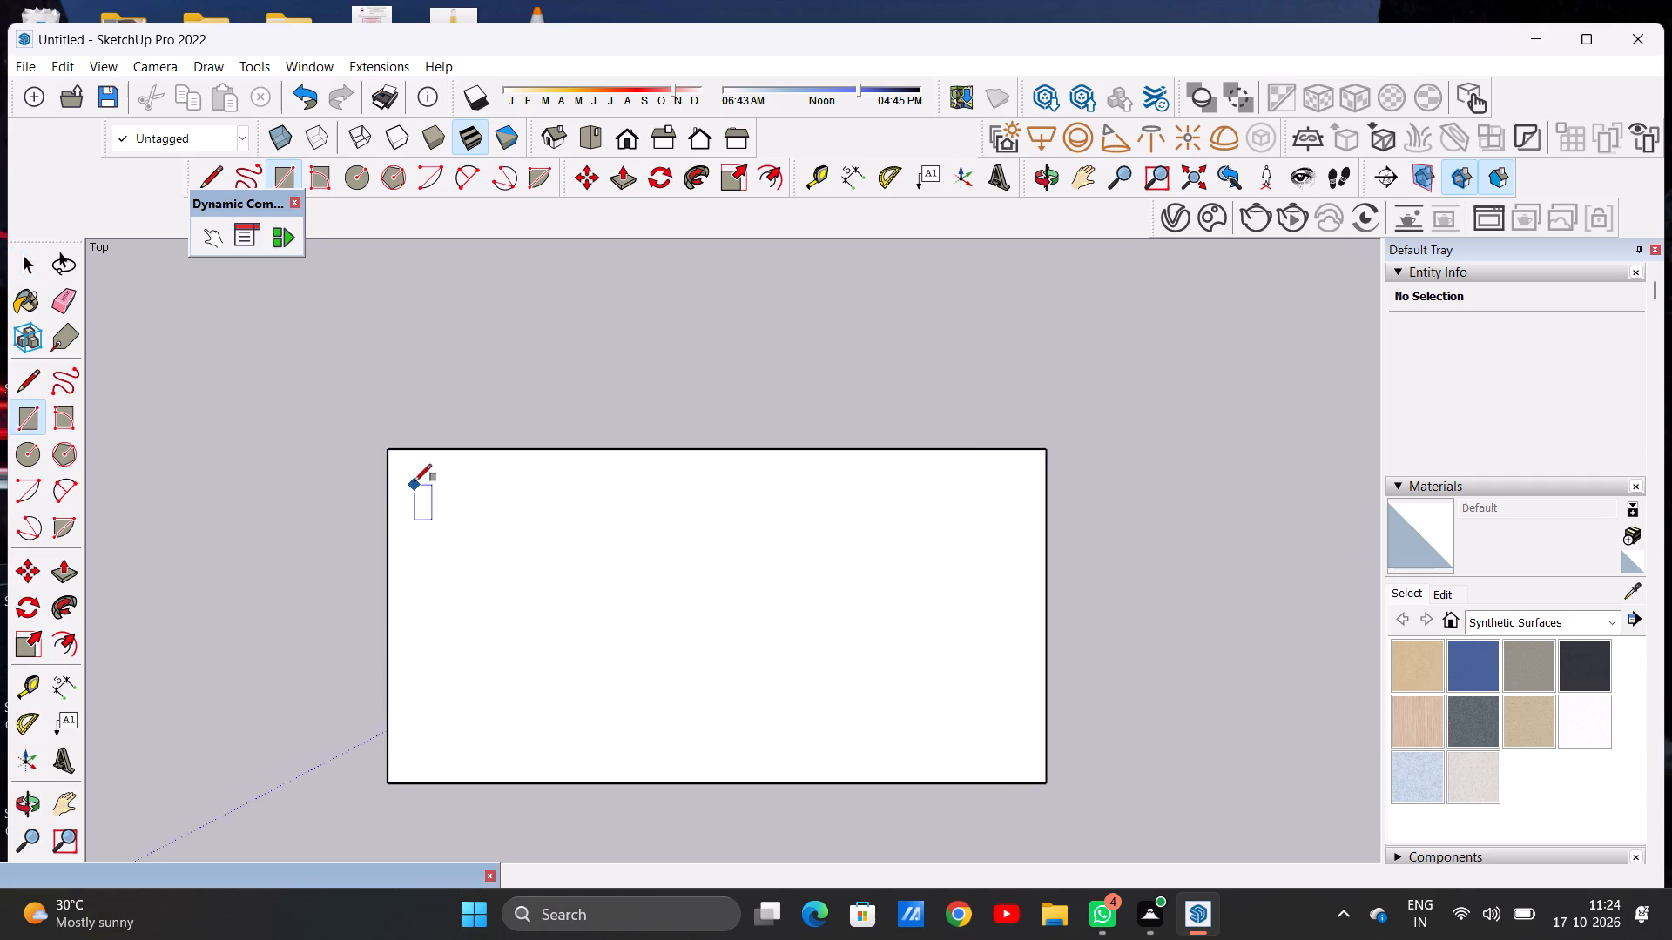
click(387, 452)
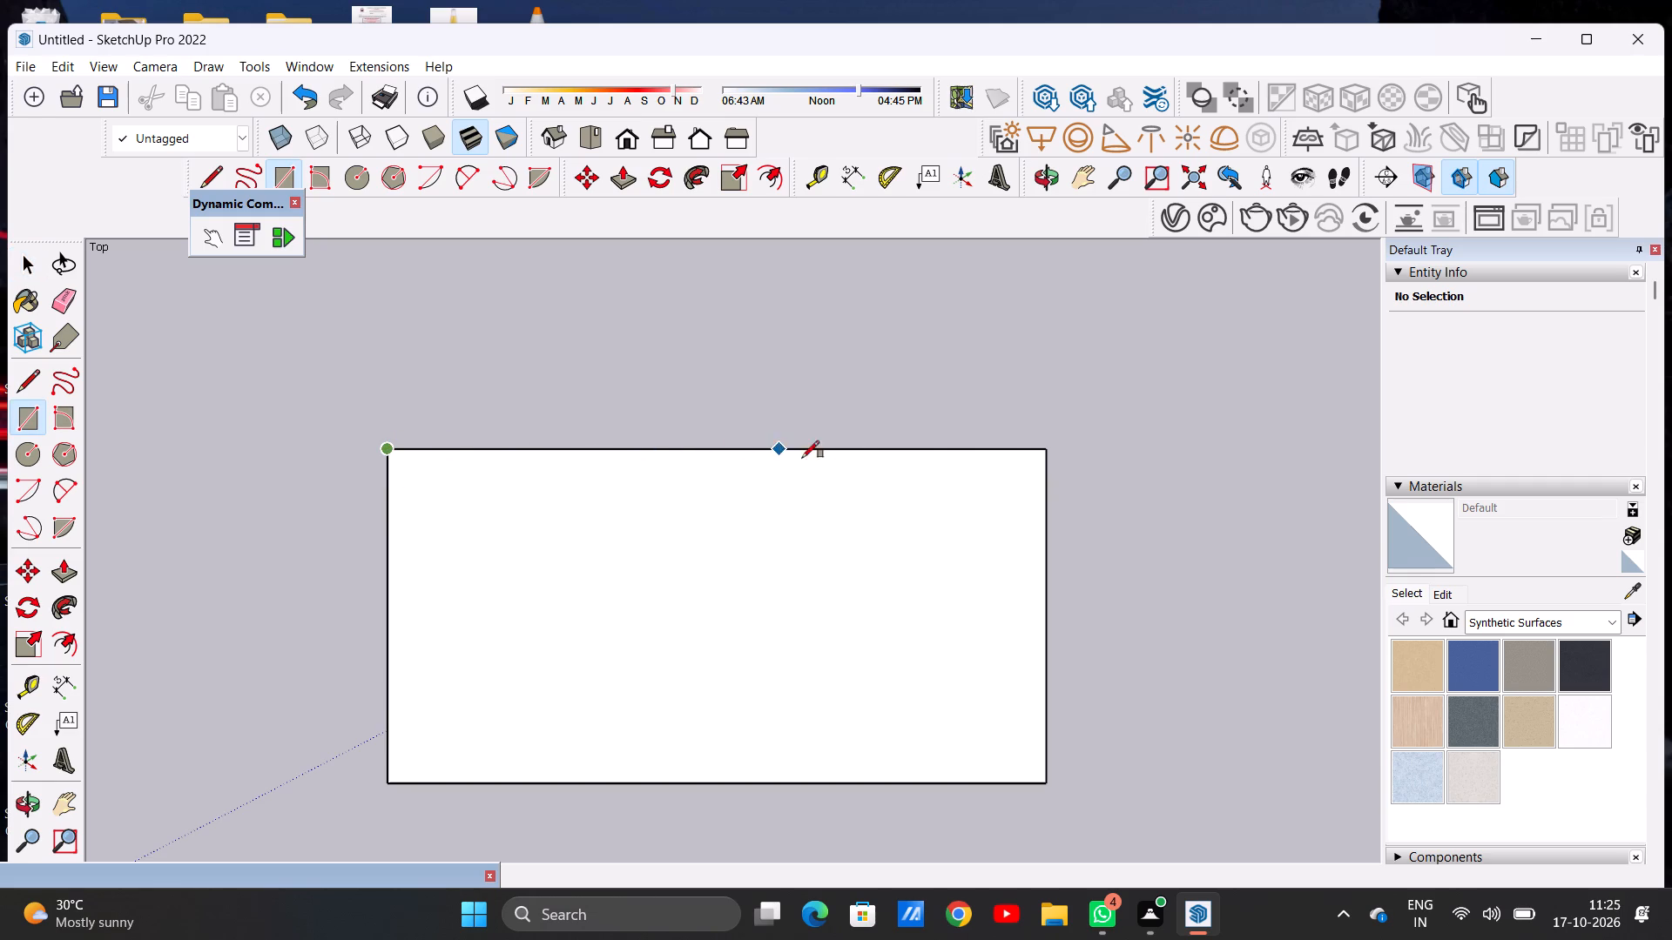
click(1048, 453)
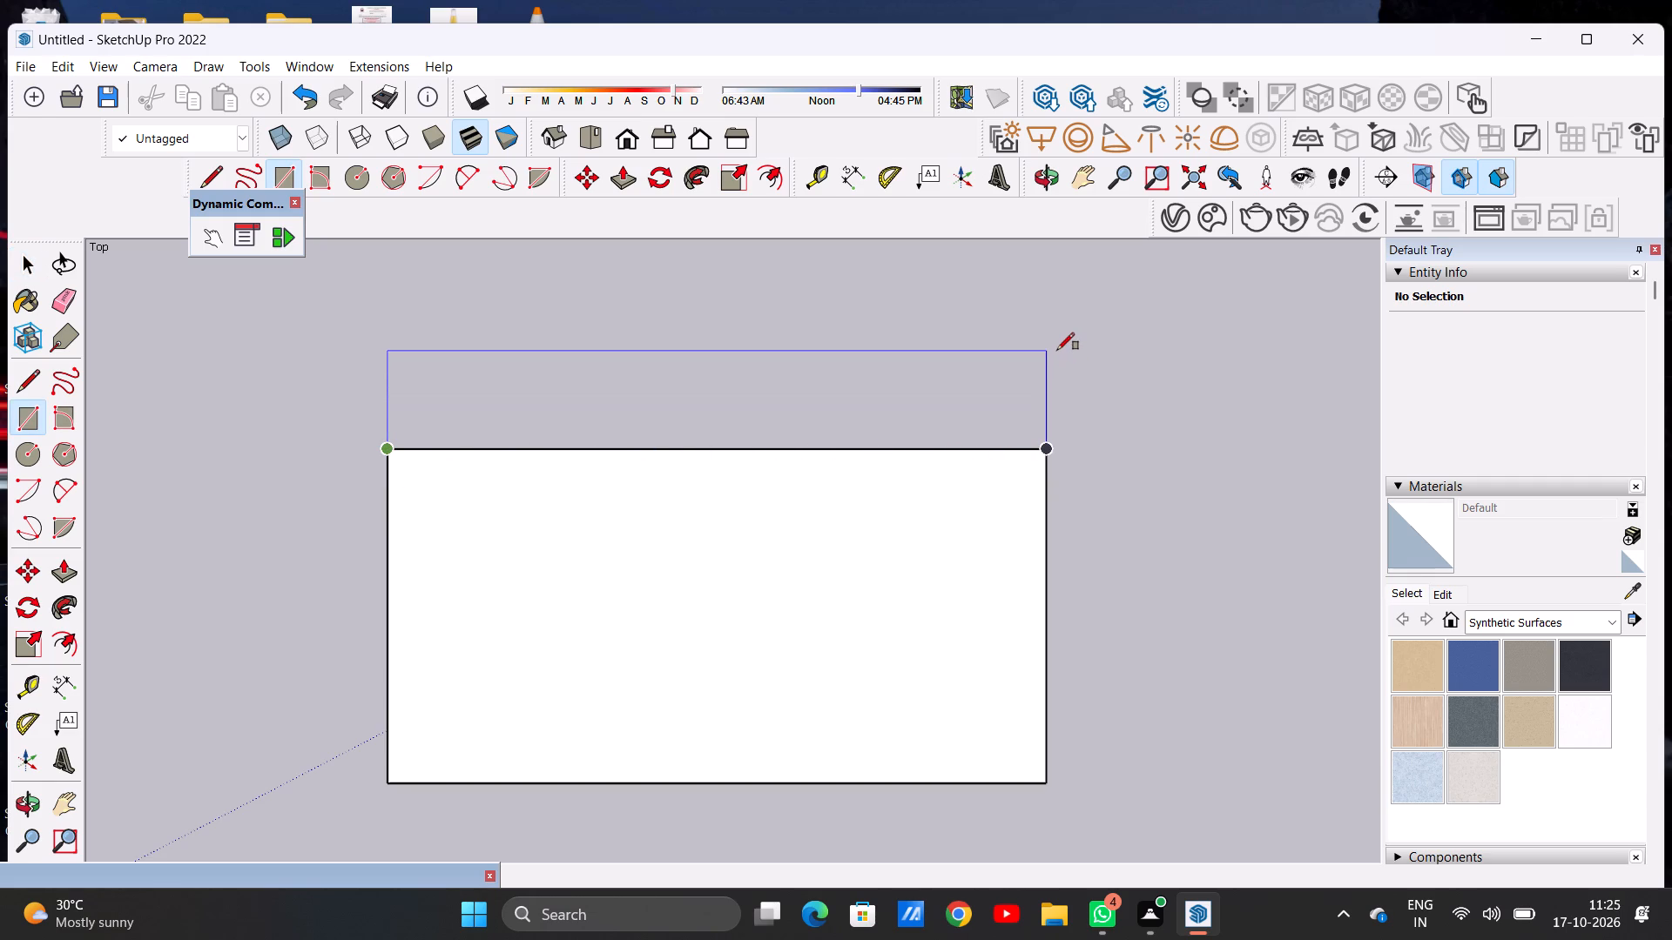
click(1060, 360)
key(space)
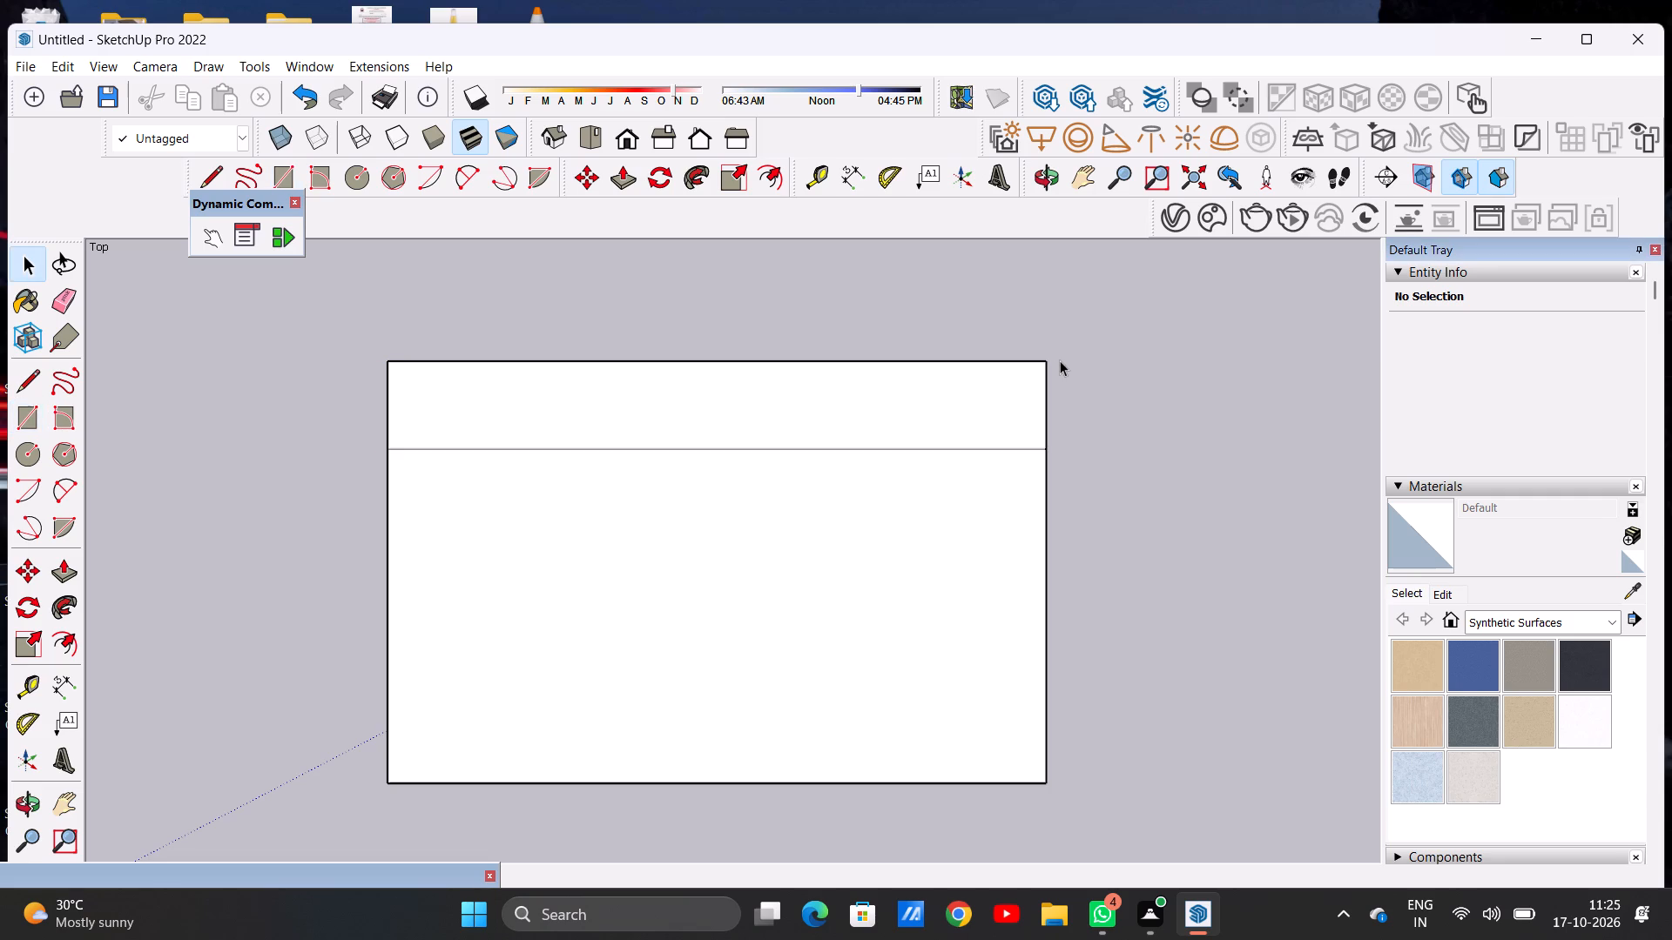
Erase the shared edge between the upper strip and the main face to form one rectangle.
key(e)
drag(979, 406, 984, 483)
key(space)
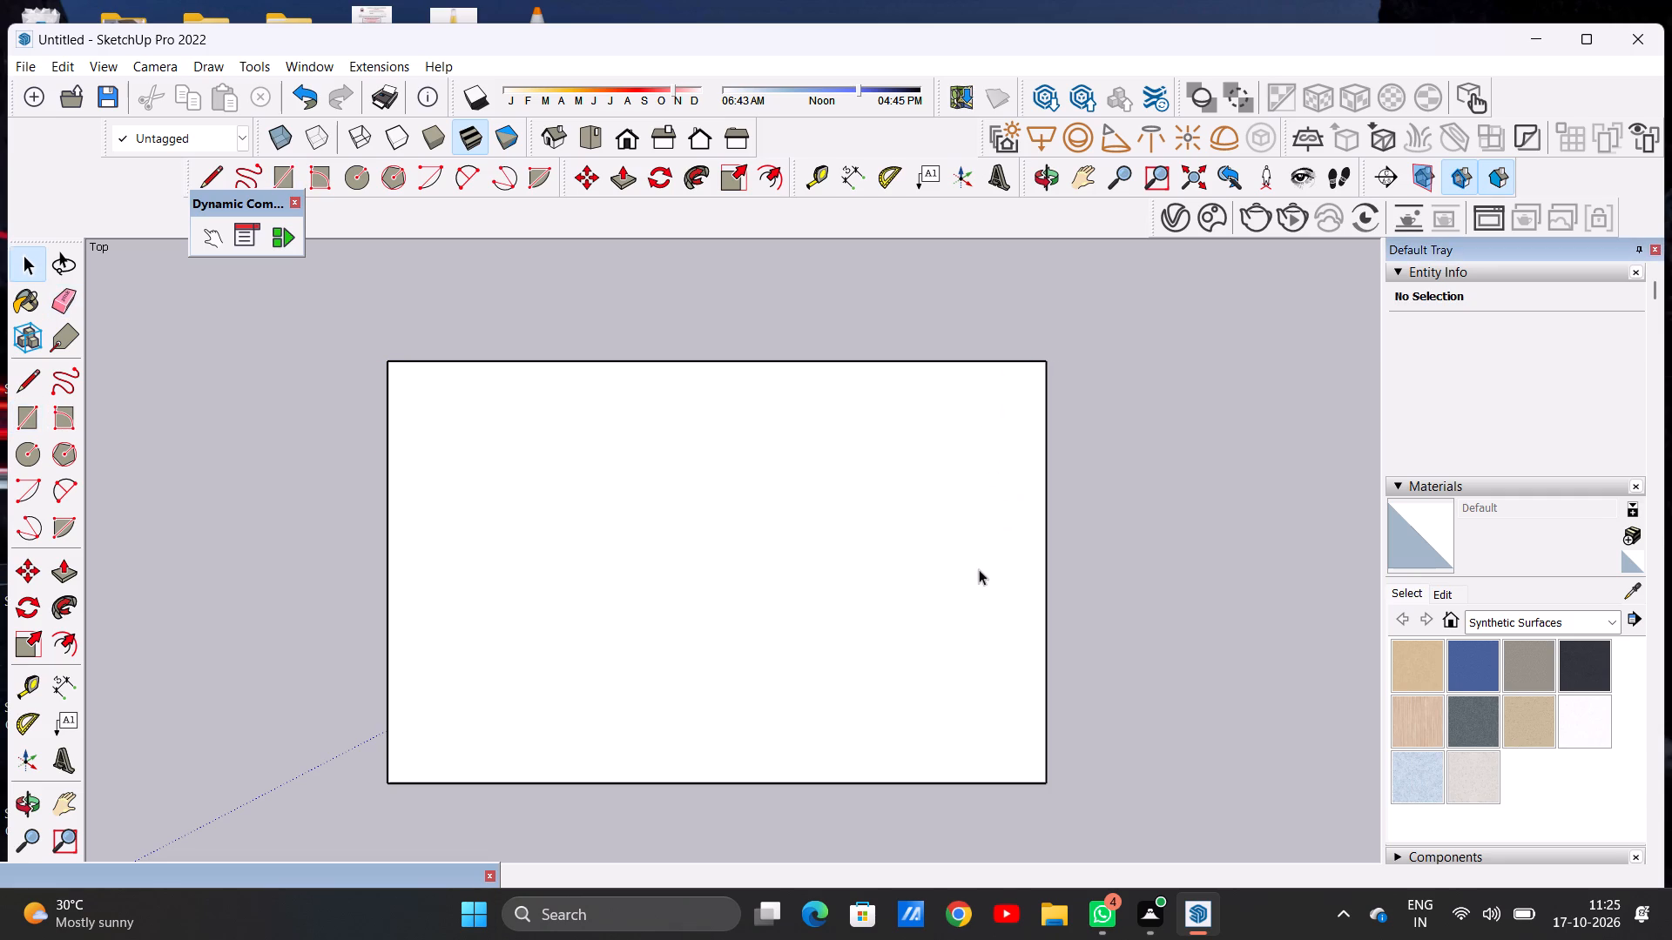
In top view, draw an adjoining rectangle along the face's full side edge farthest from the origin, extending in the red direction.
scroll(894, 622, down, 6)
middle_drag(897, 723, 914, 454)
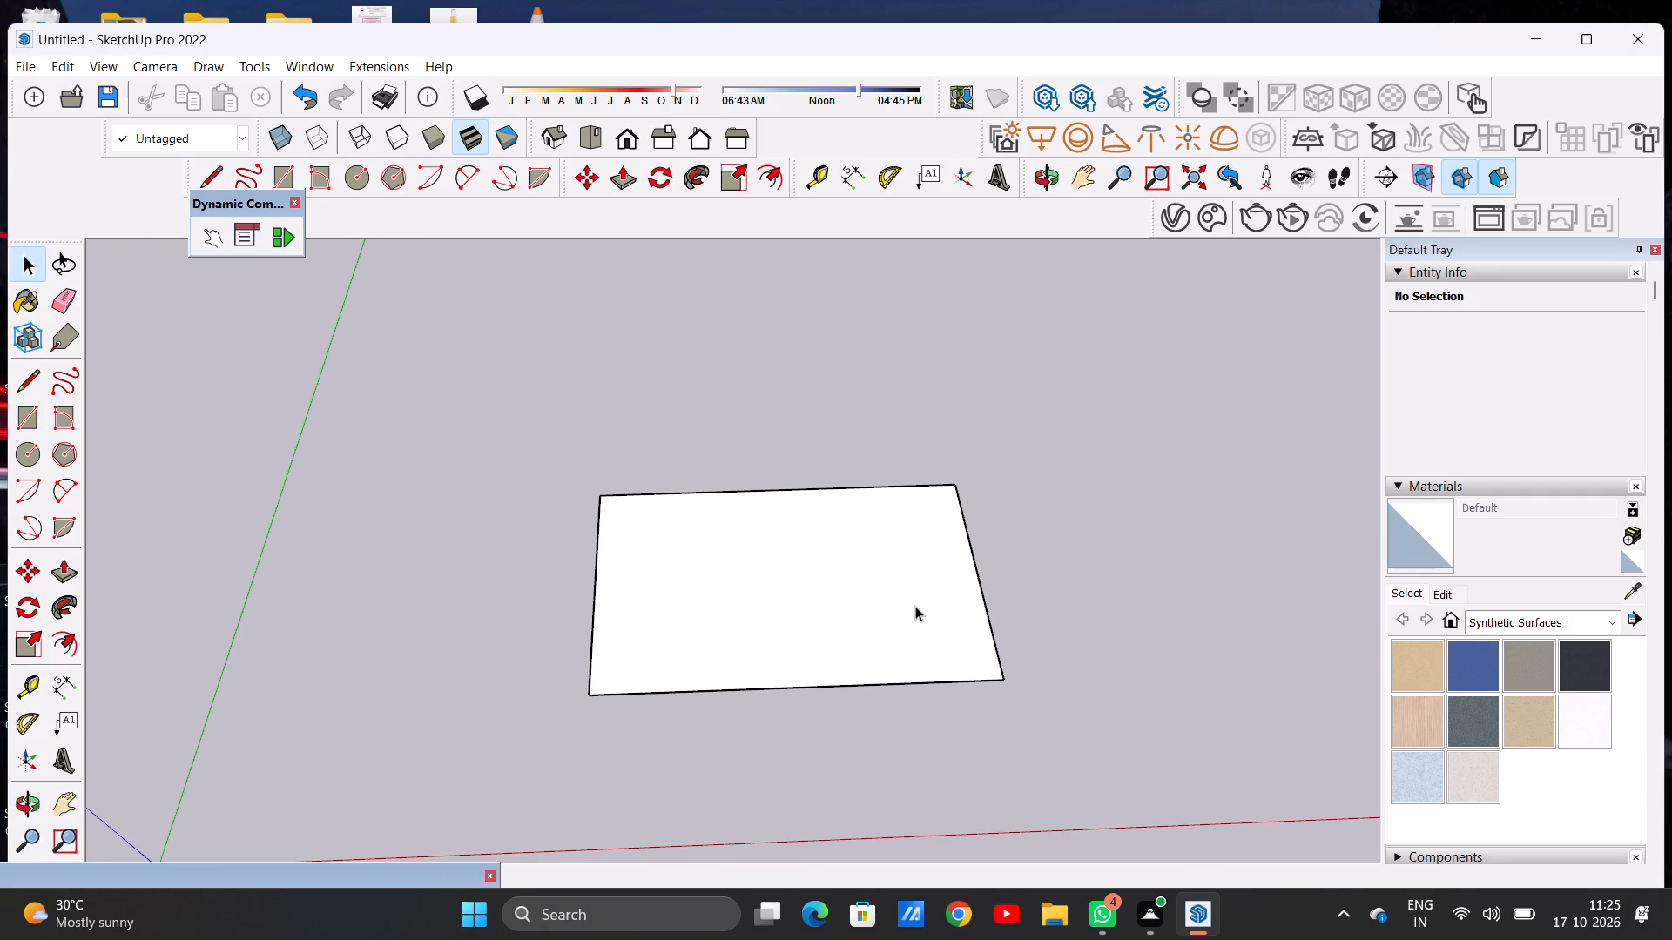
scroll(653, 634, down, 2)
scroll(1017, 614, up, 5)
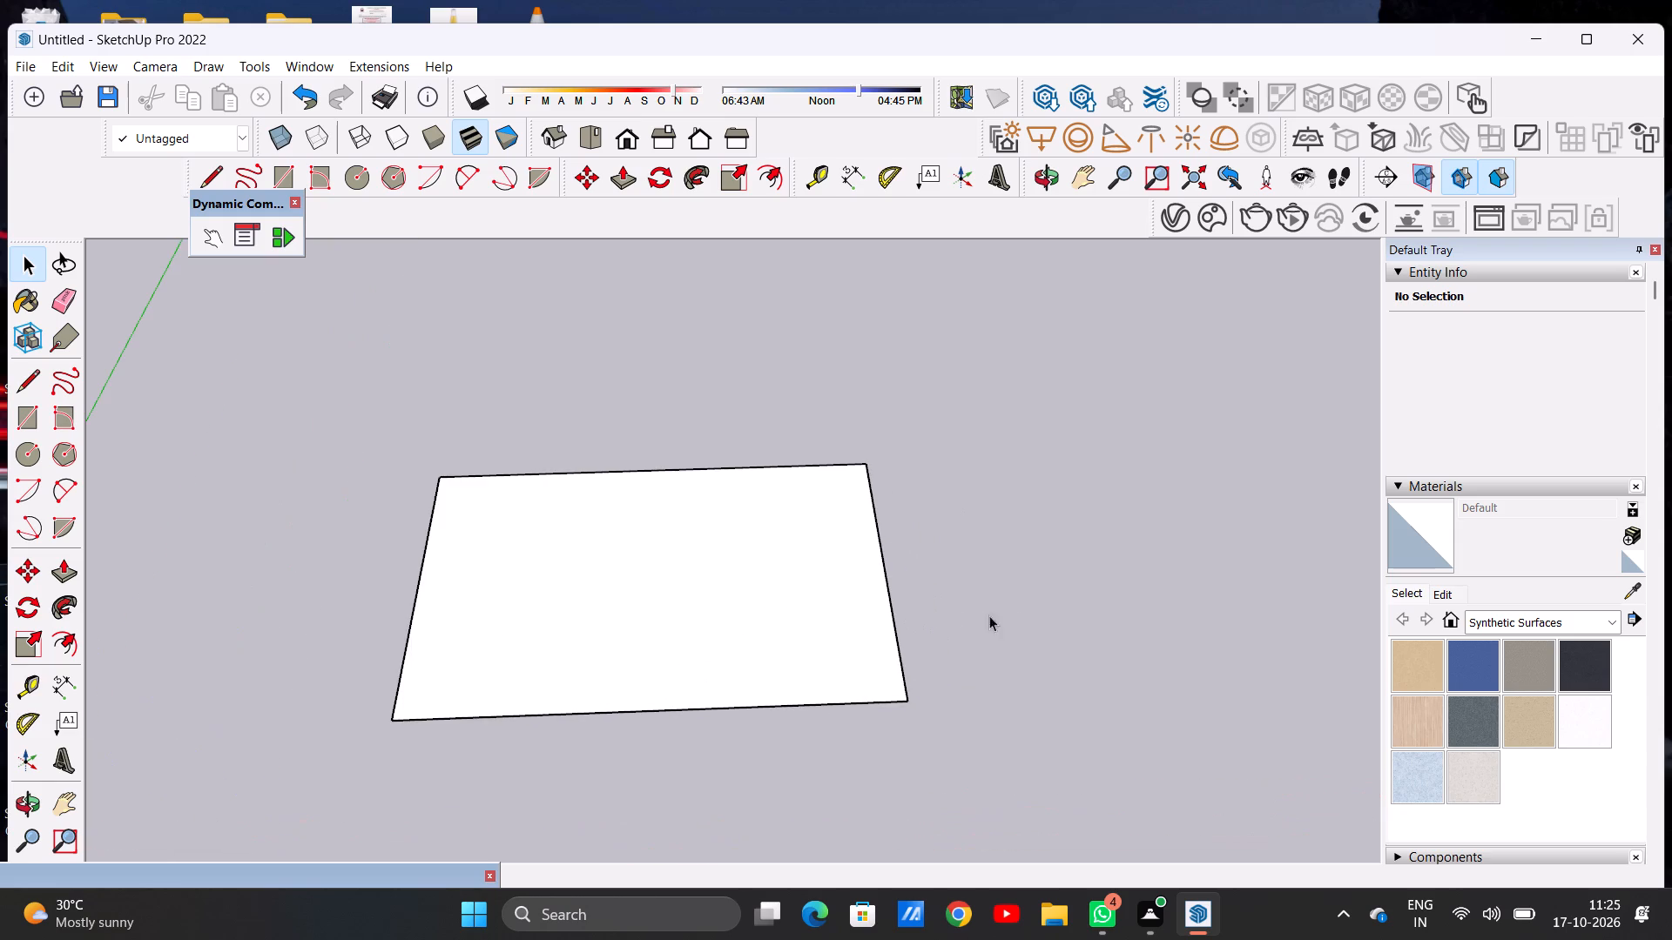
click(580, 138)
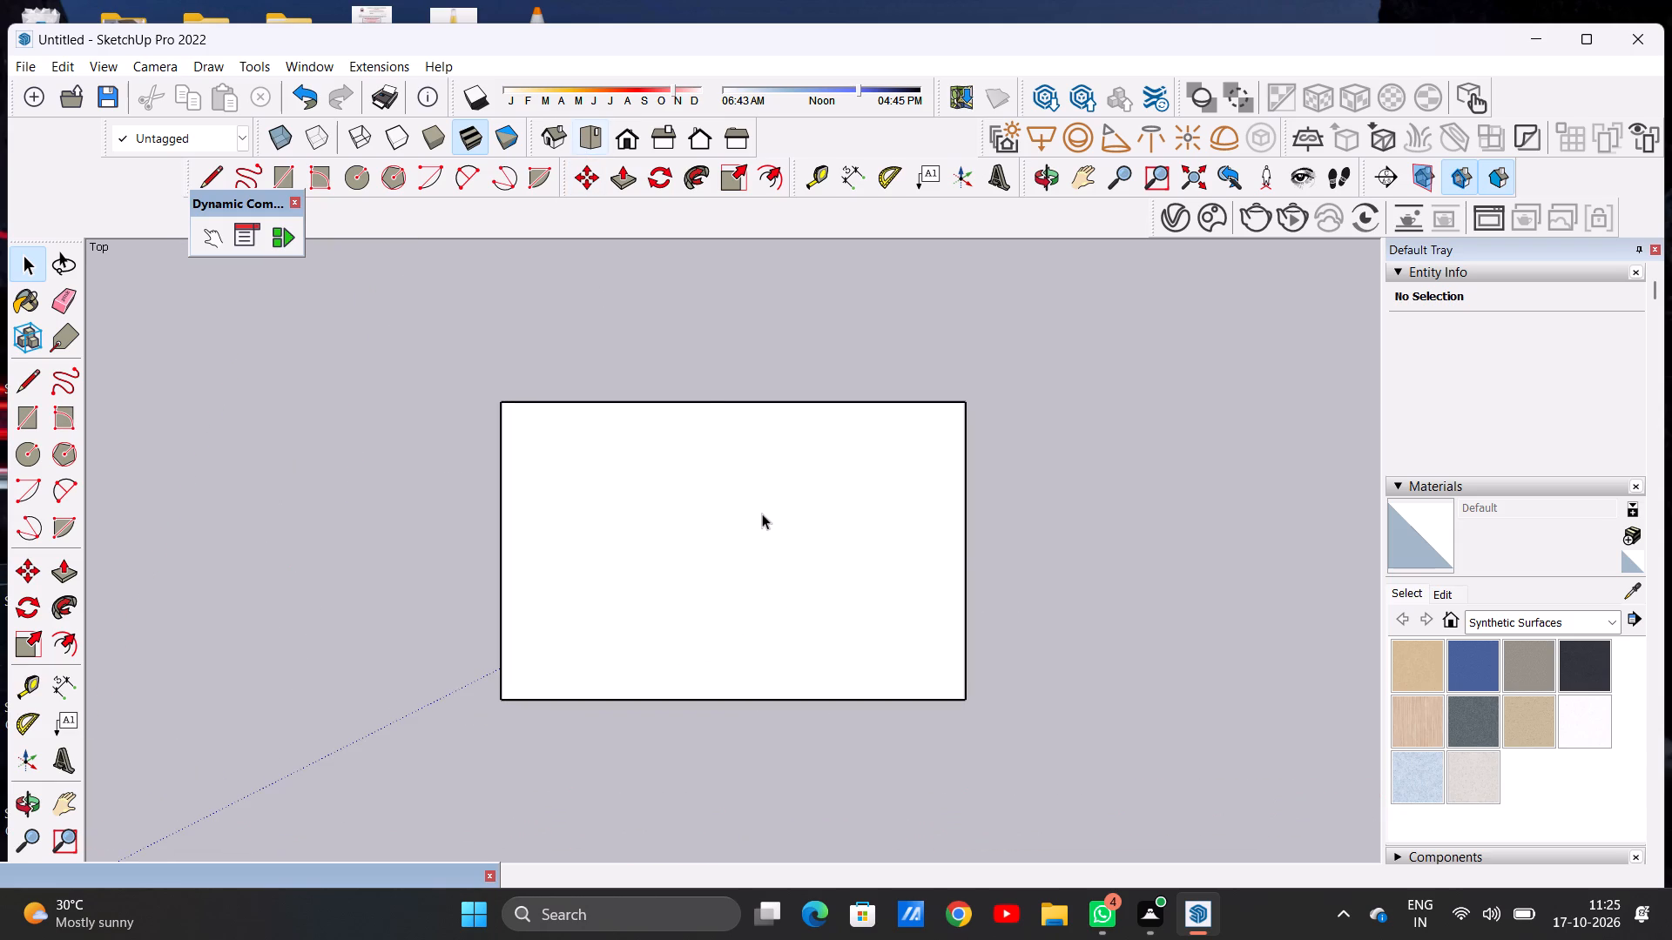
scroll(1094, 572, up, 2)
key(r)
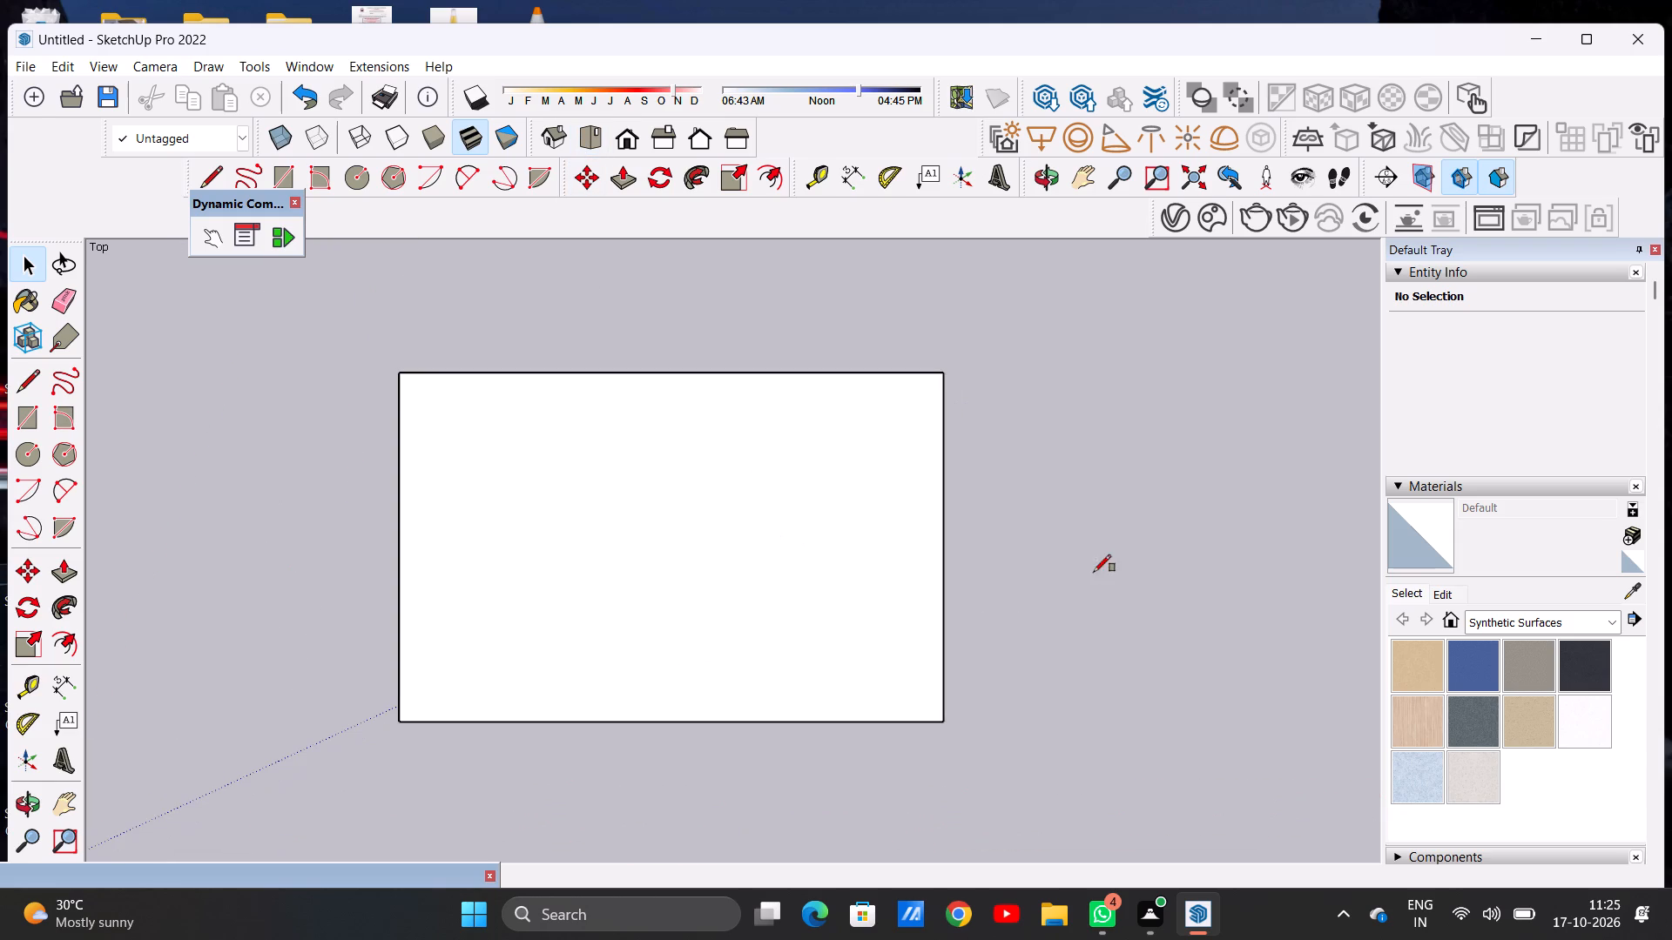
click(944, 368)
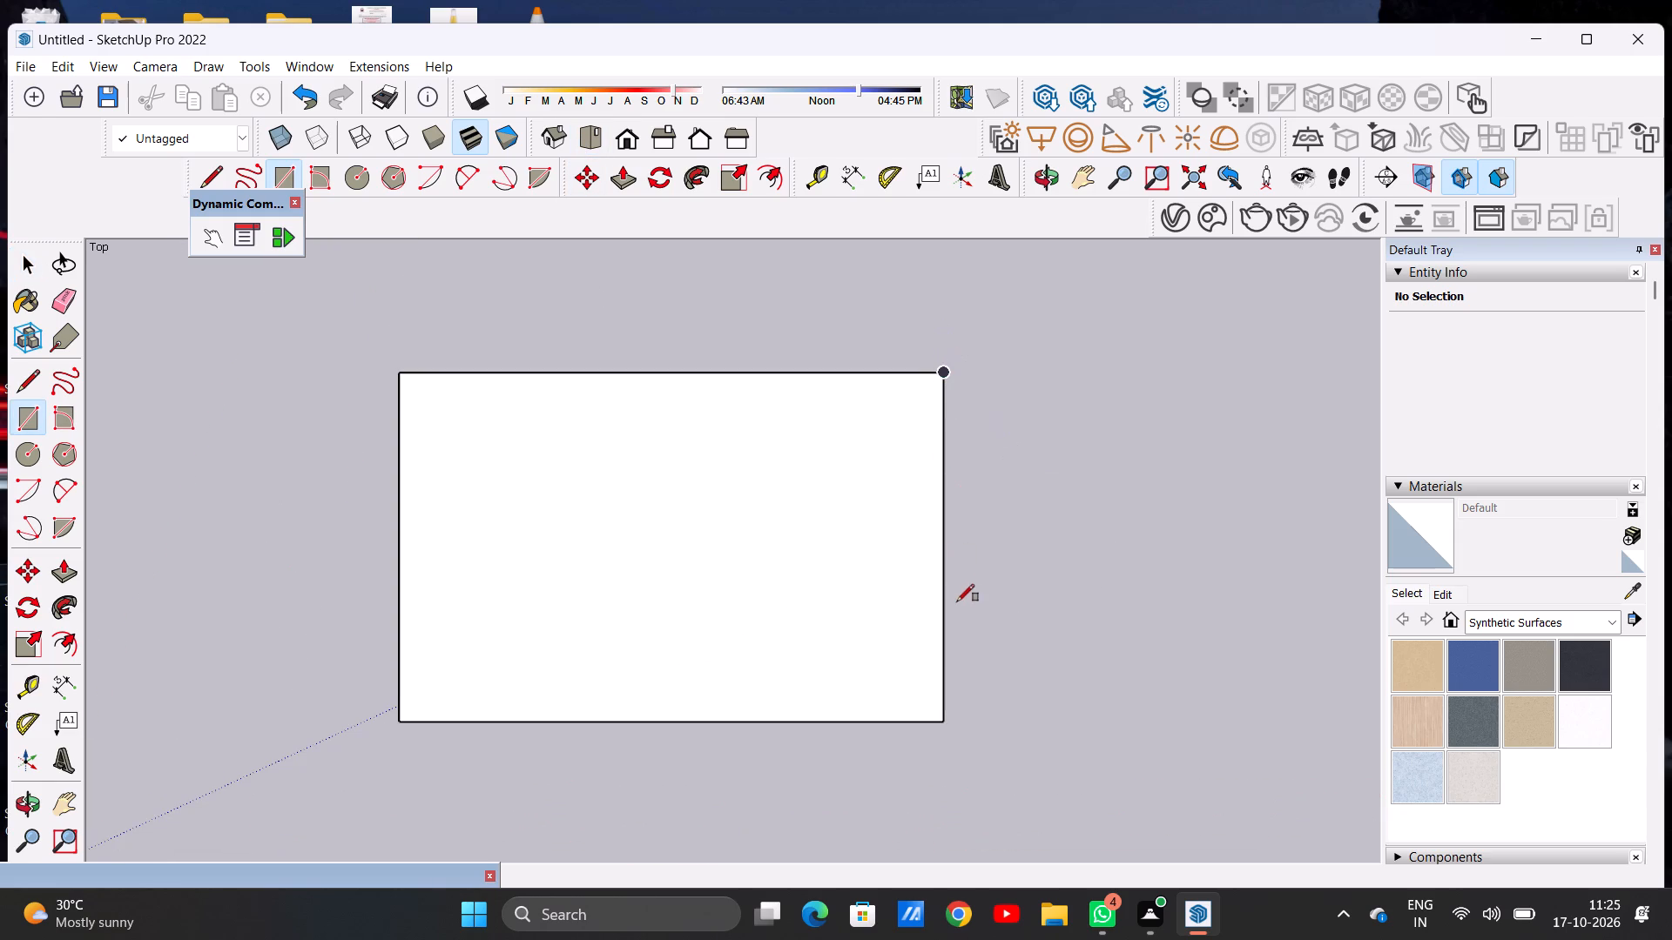
click(946, 720)
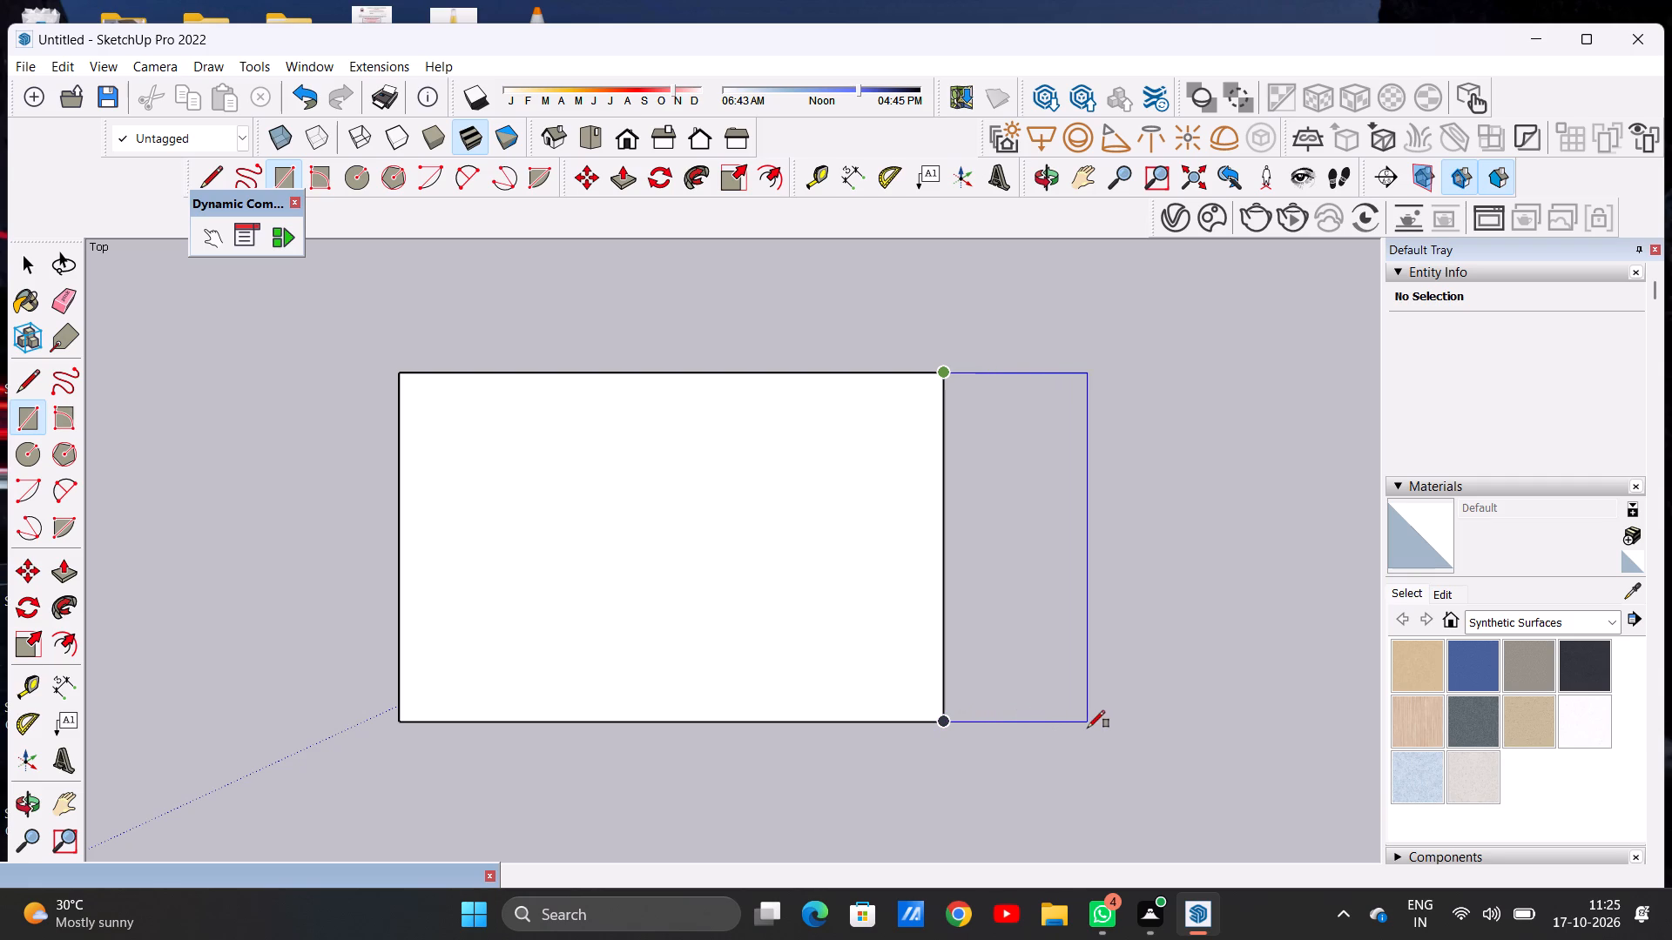
click(1088, 728)
key(space)
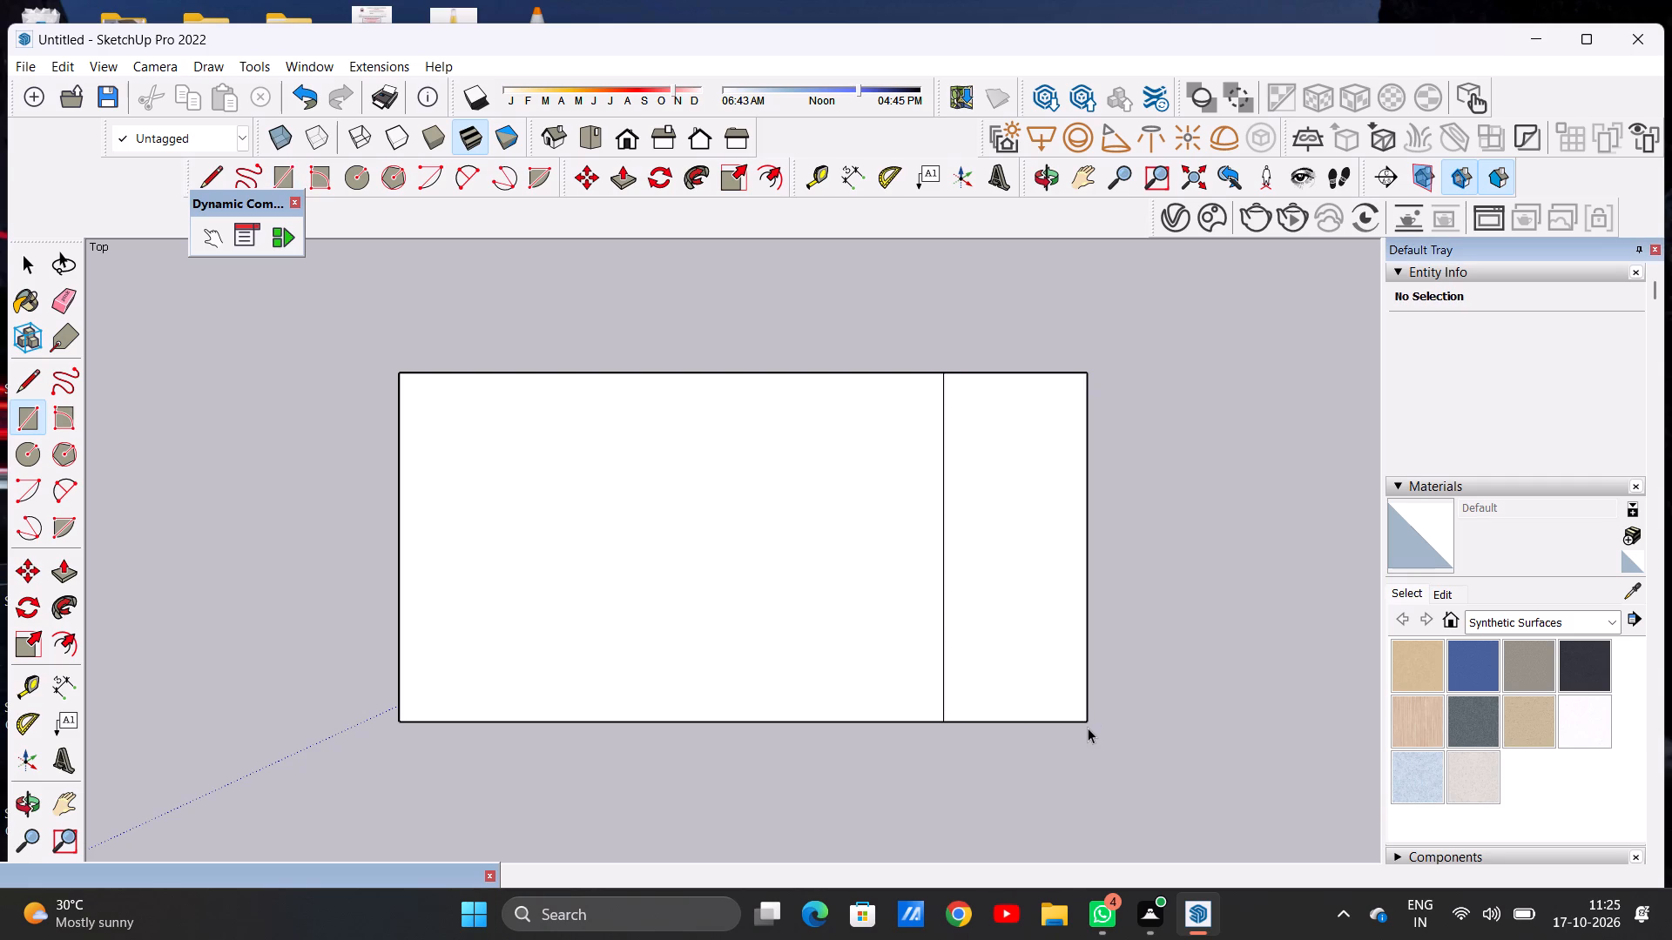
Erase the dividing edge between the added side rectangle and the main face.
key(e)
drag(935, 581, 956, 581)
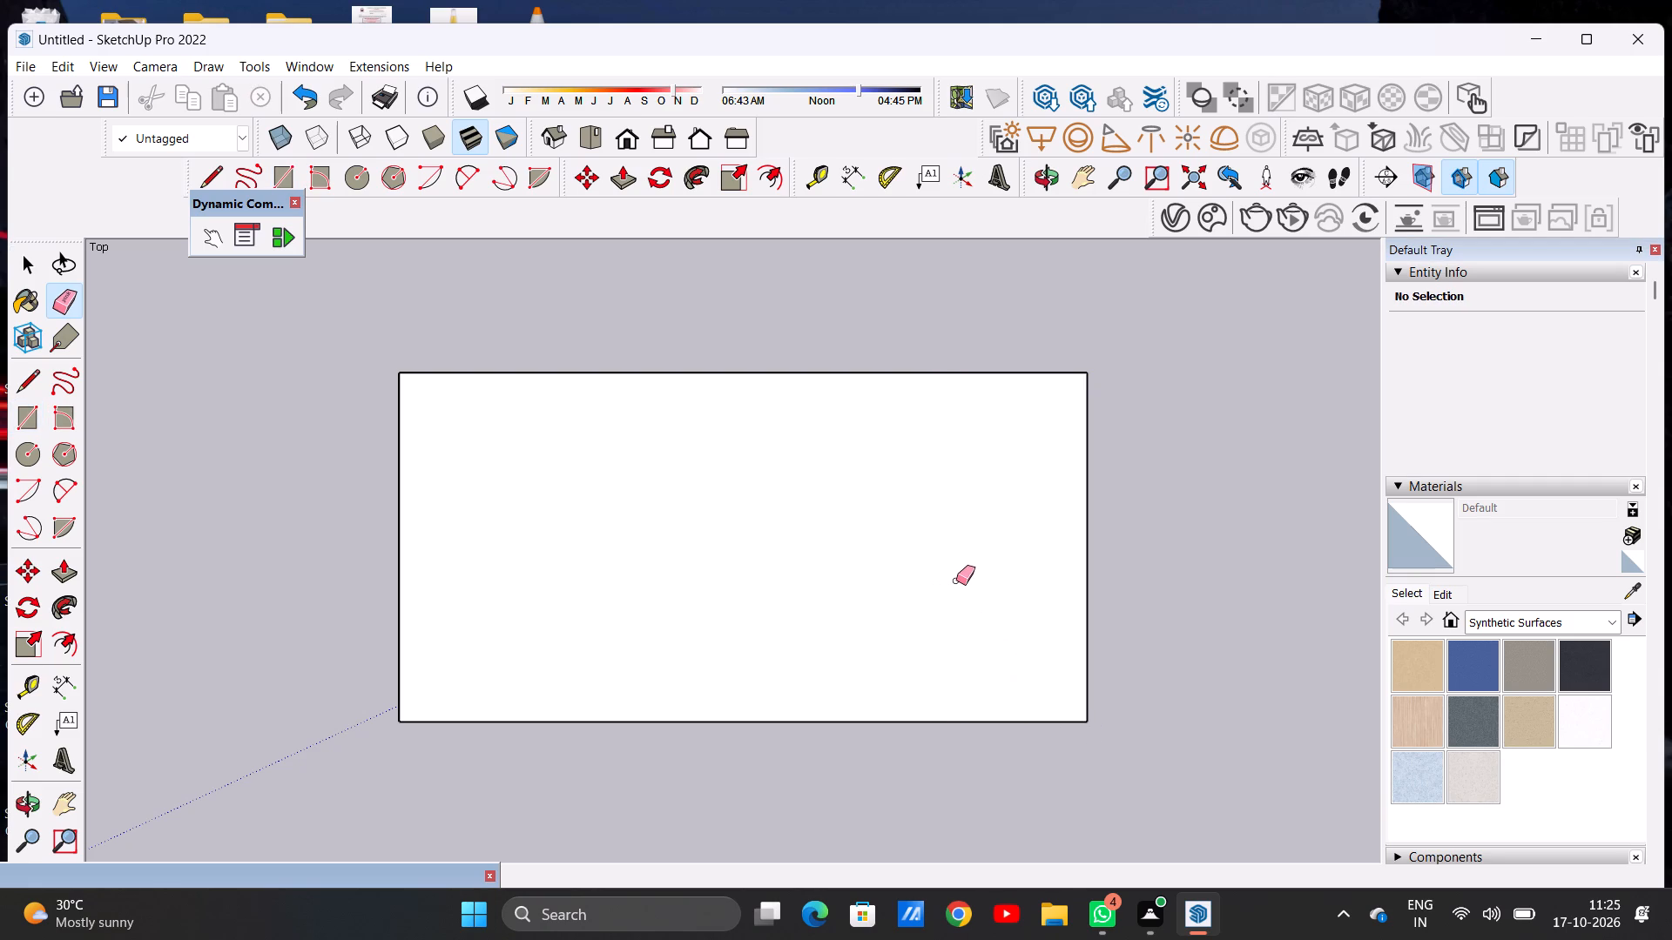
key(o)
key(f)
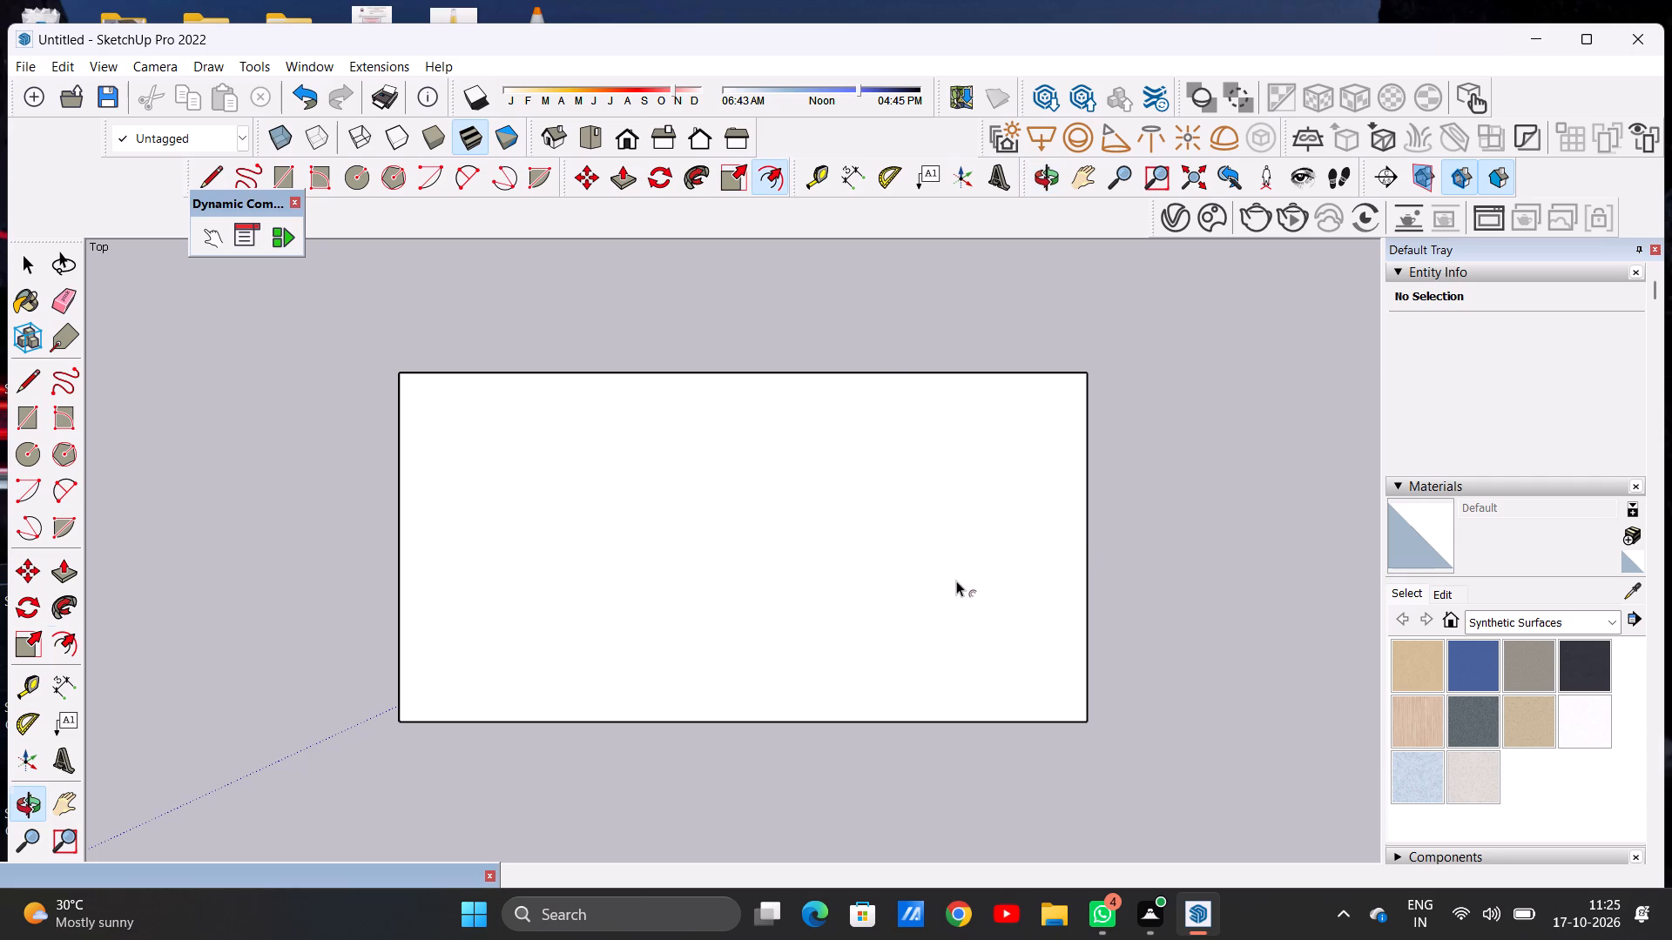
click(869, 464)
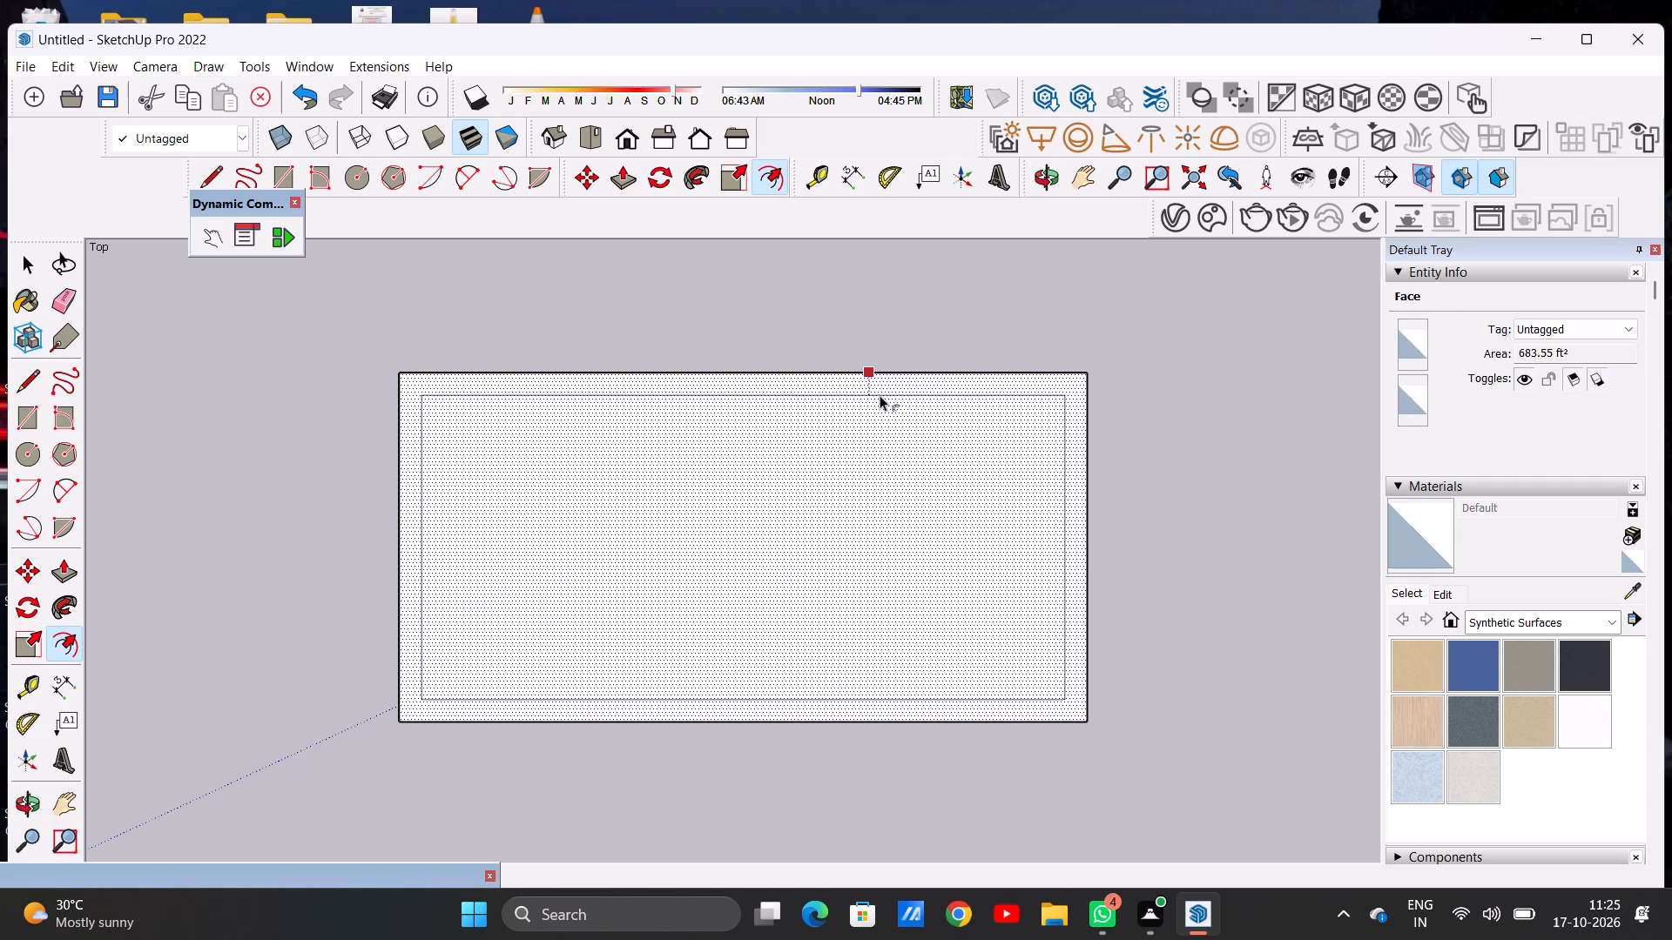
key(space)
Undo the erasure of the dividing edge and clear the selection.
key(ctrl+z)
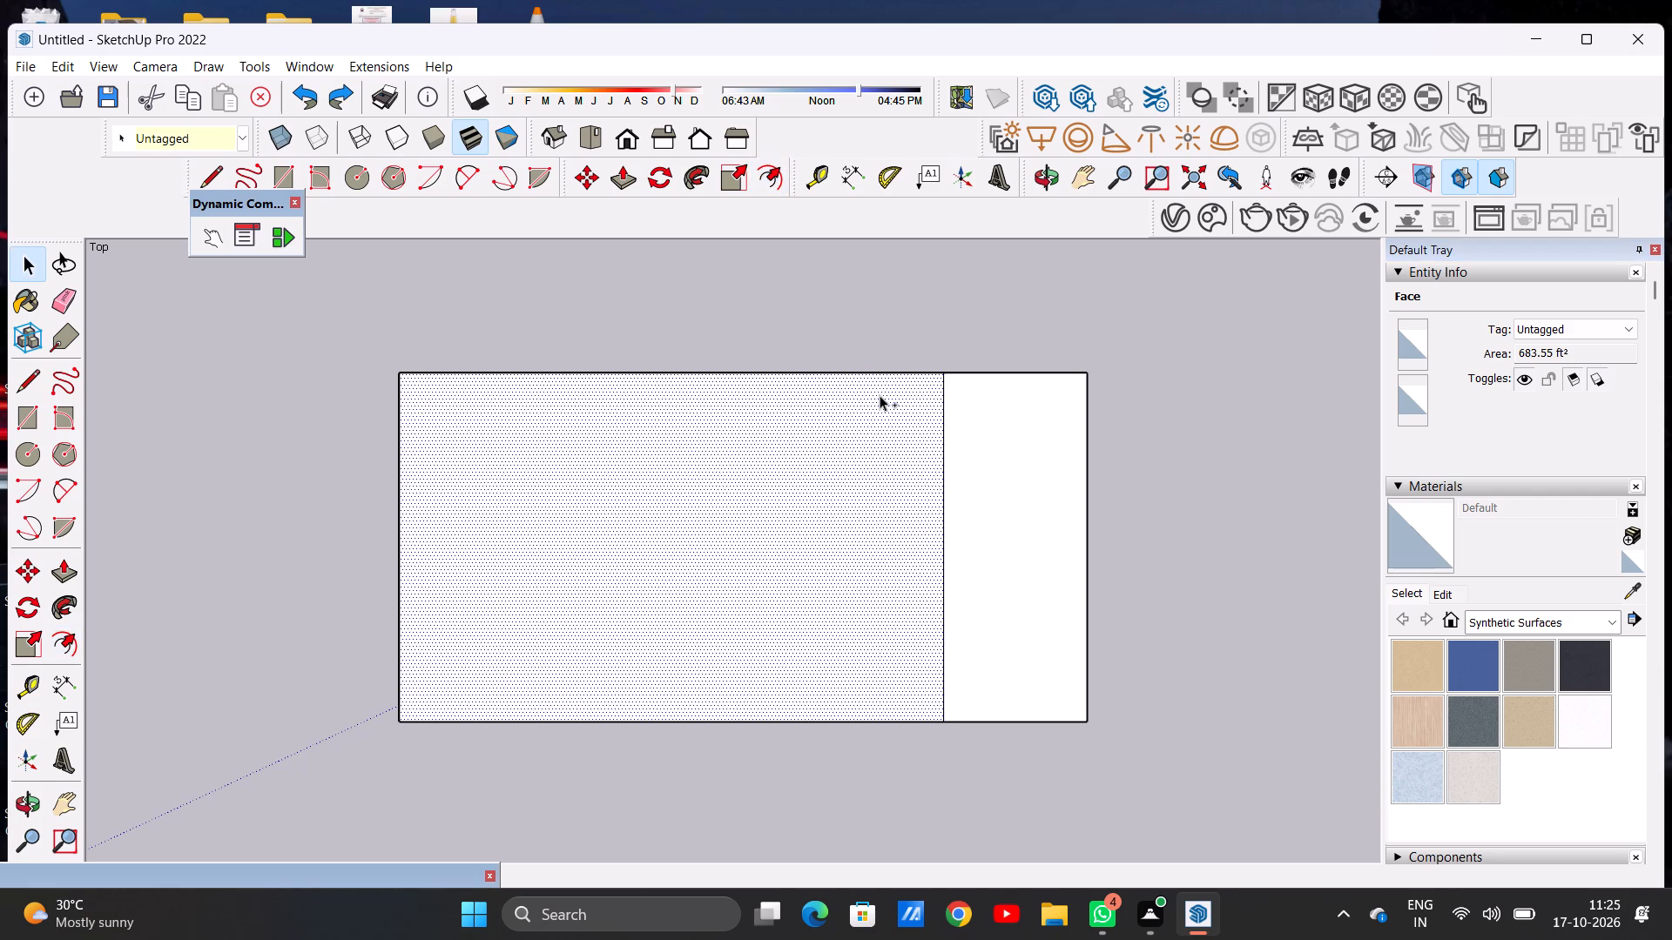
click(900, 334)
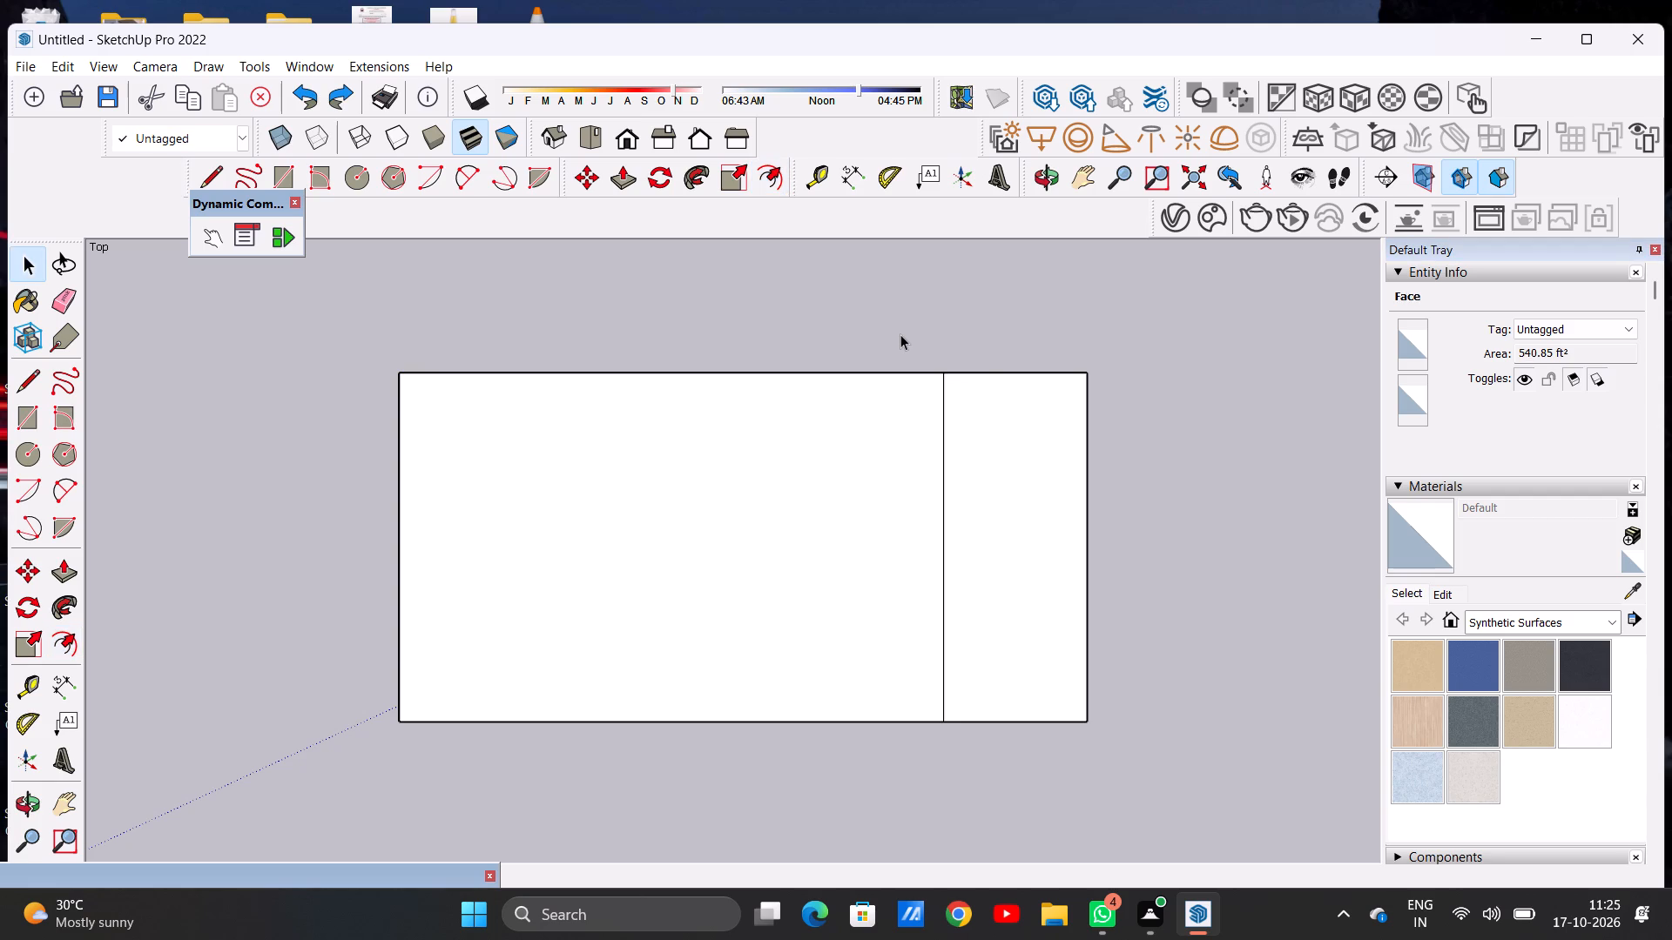
Erase the dividing edge between the added side rectangle and the main face to merge them into one rectangle.
key(e)
drag(956, 566, 927, 566)
key(space)
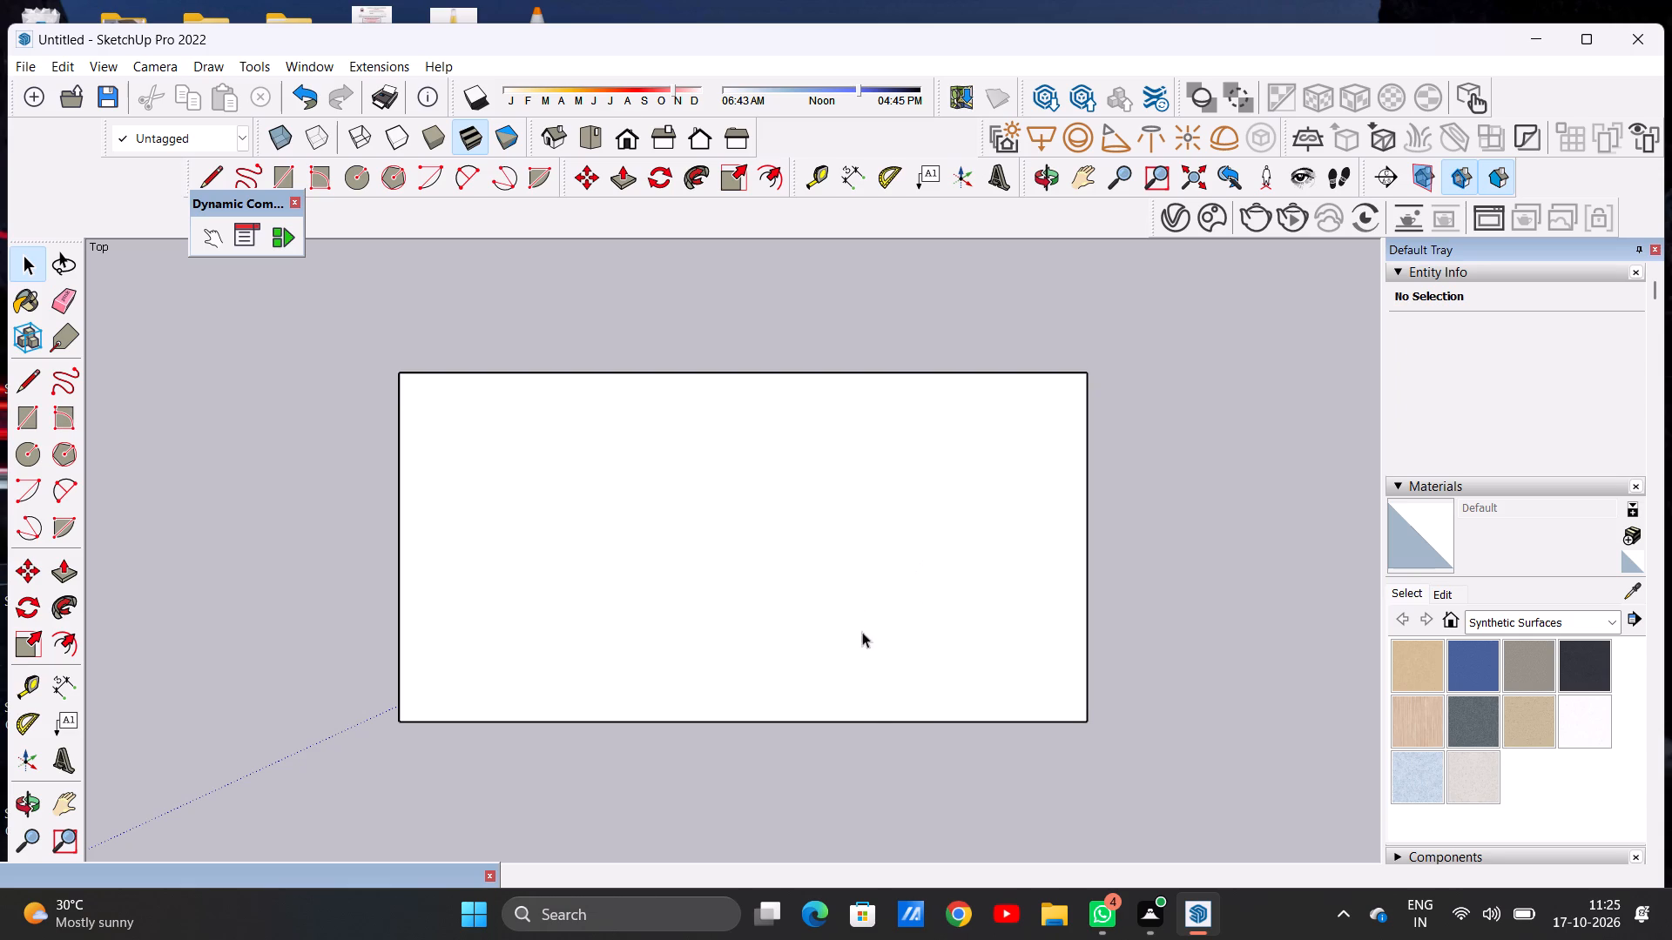
Push/Pull the merged rectangular face upward by 9" to form the floor slab.
scroll(762, 639, down, 5)
scroll(840, 634, up, 2)
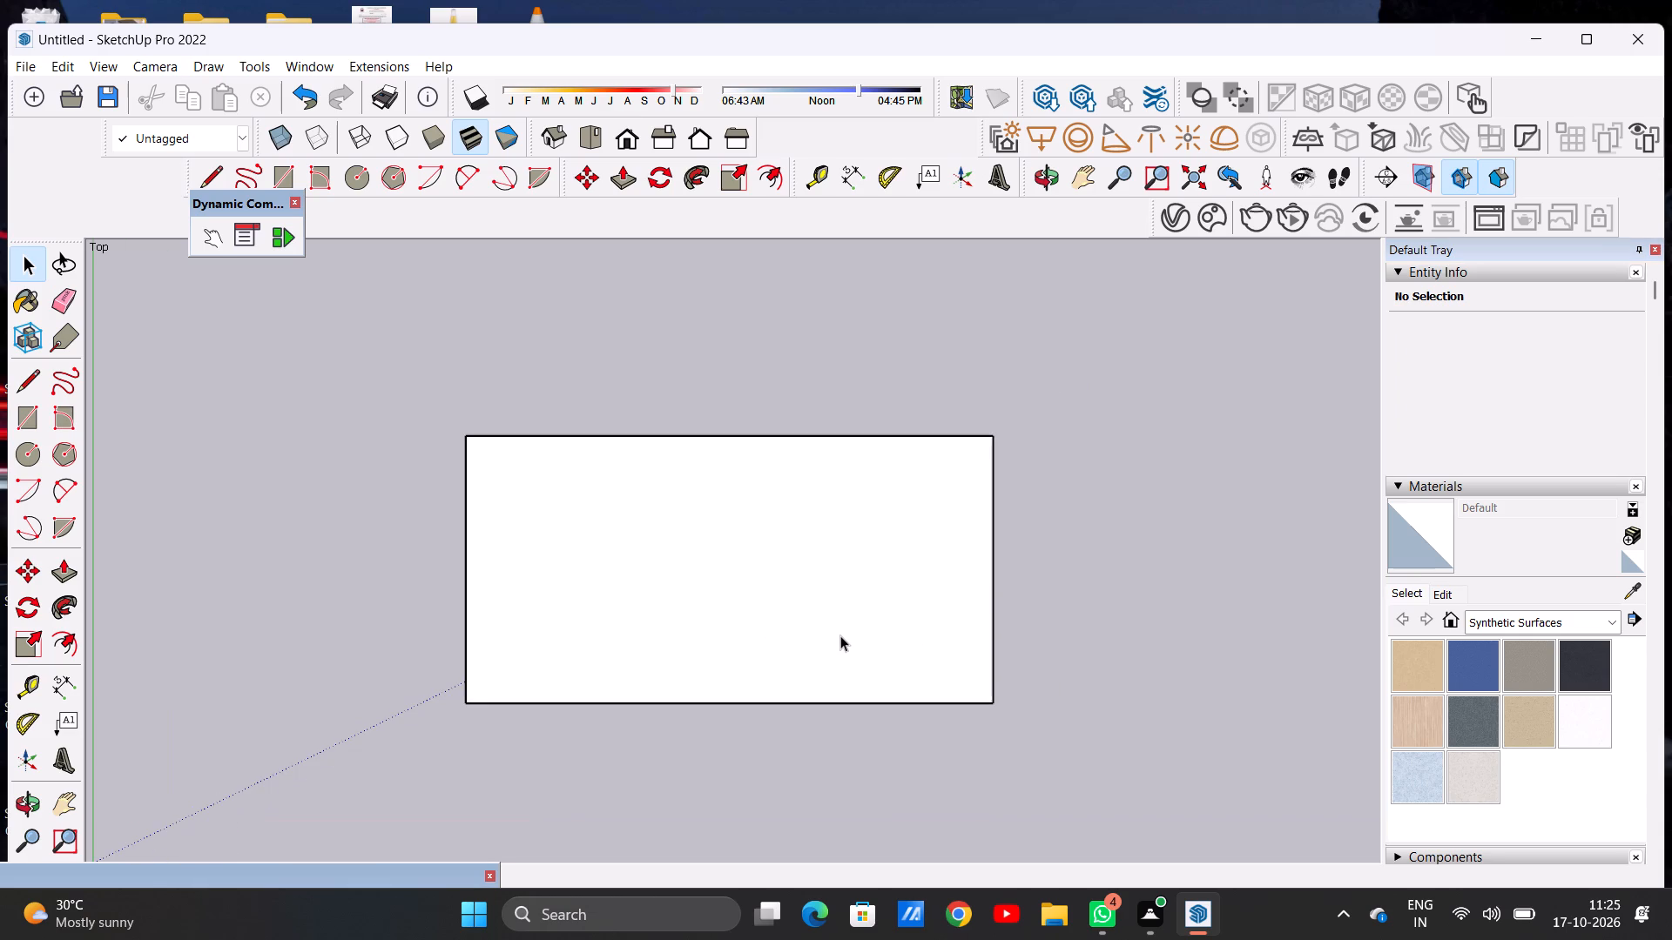
middle_drag(835, 742, 839, 486)
middle_drag(856, 675, 852, 534)
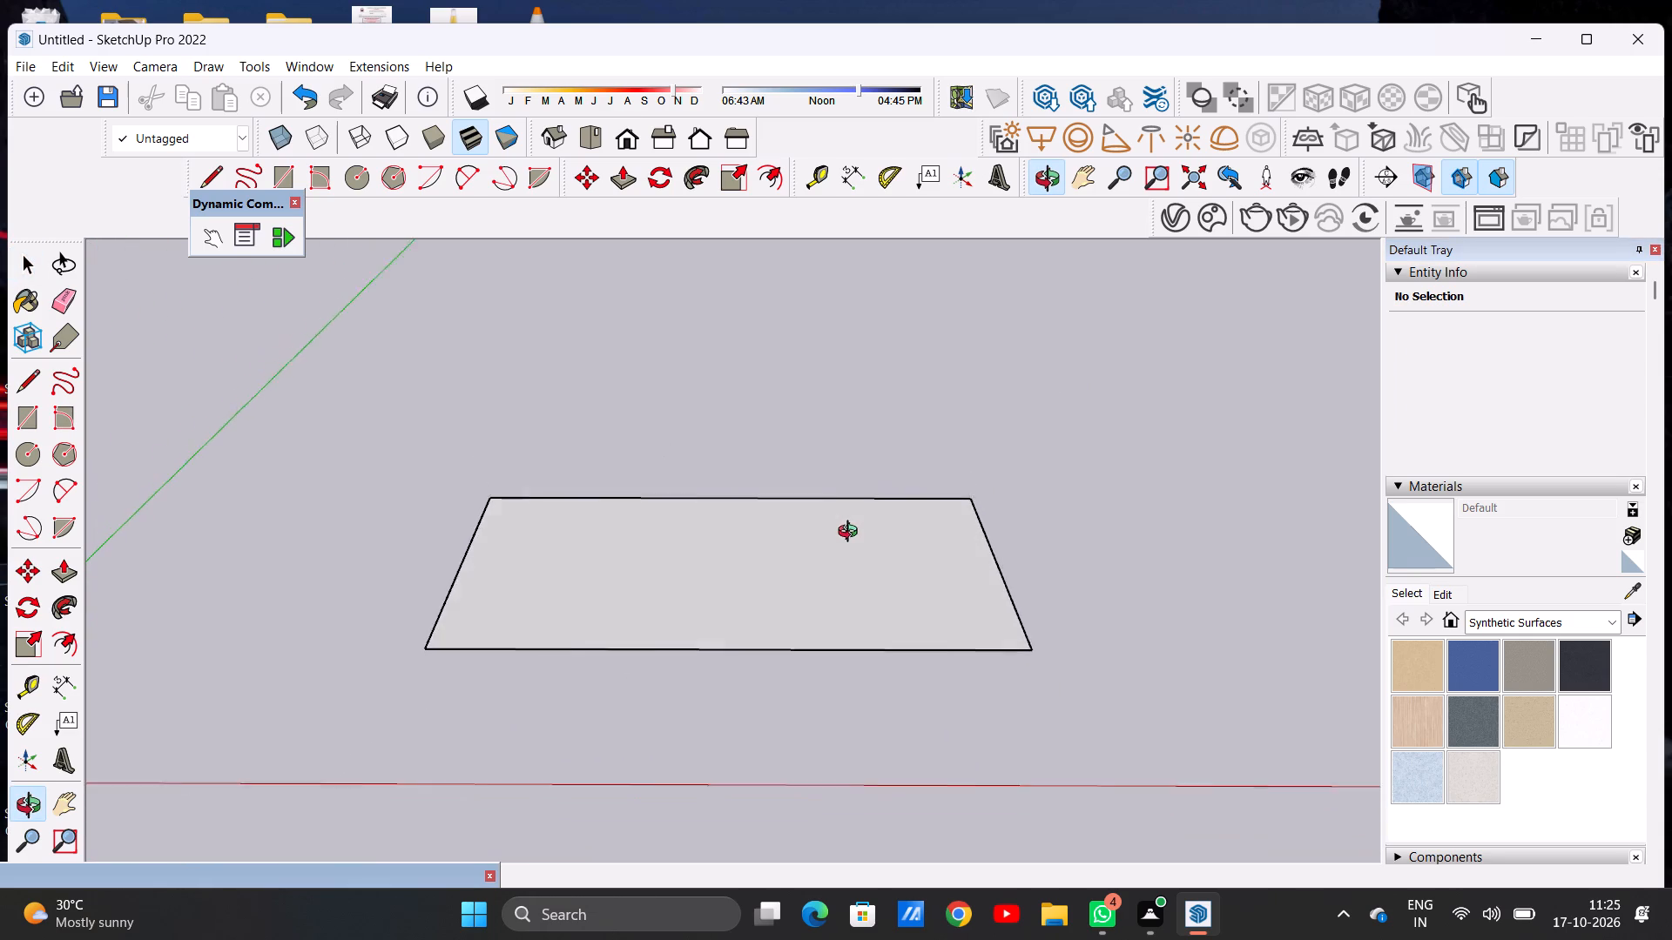
middle_drag(852, 534, 835, 519)
scroll(852, 614, up, 4)
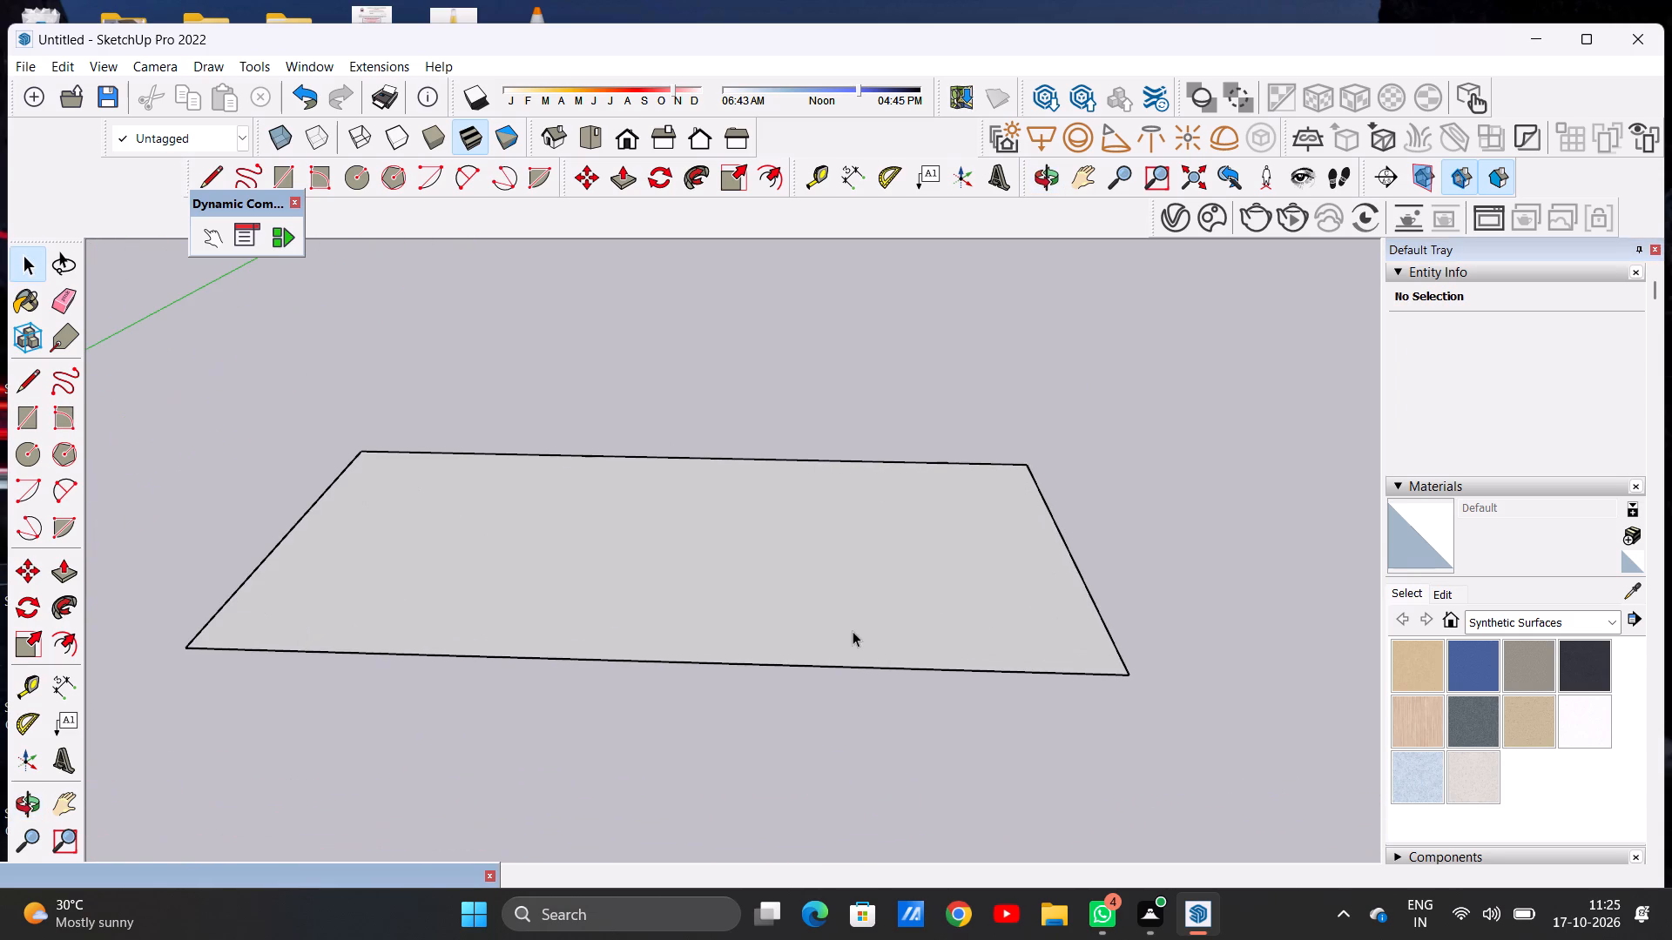
scroll(895, 693, up, 10)
scroll(911, 677, down, 20)
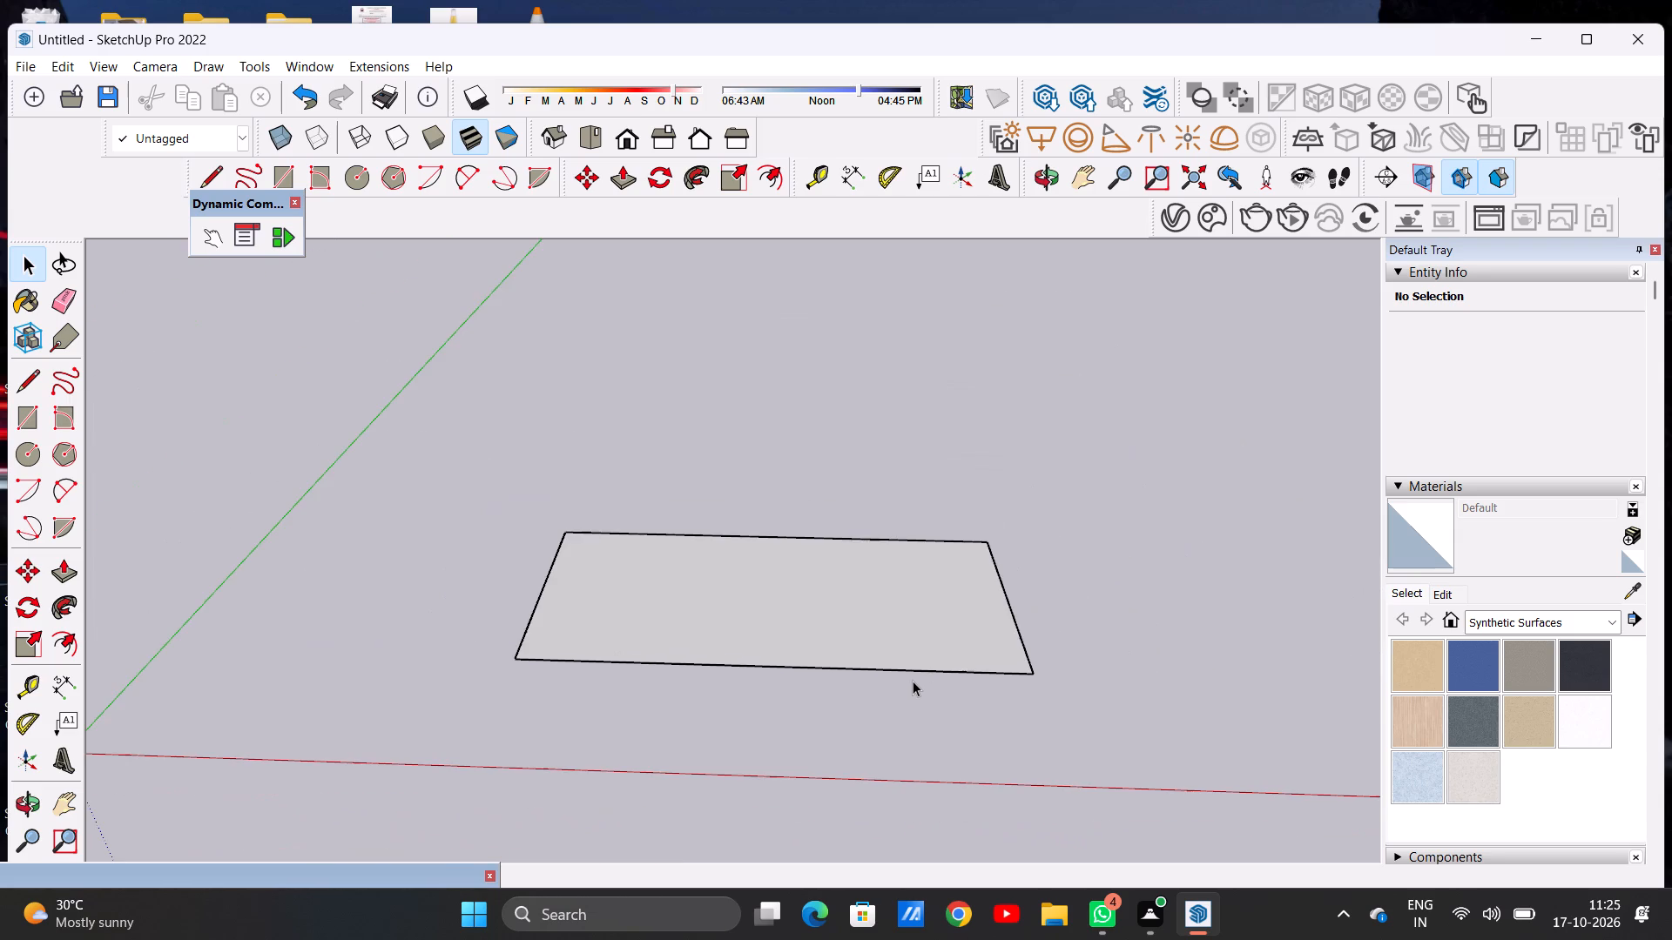
key(p)
click(947, 633)
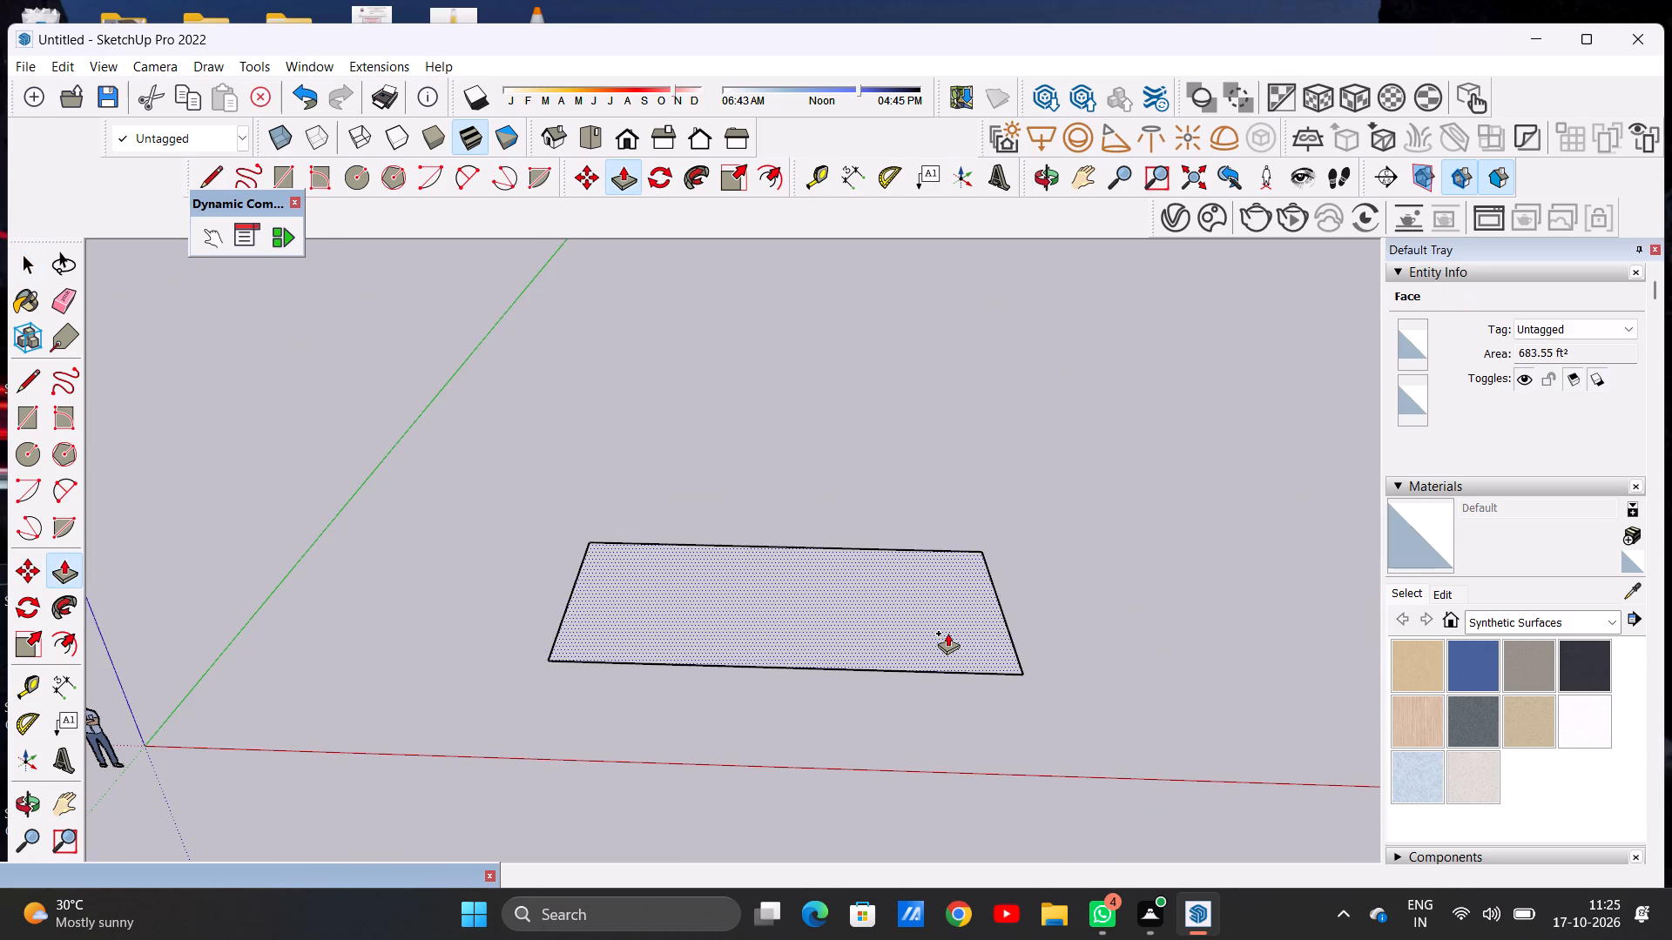
text(9")
key(Return)
key(space)
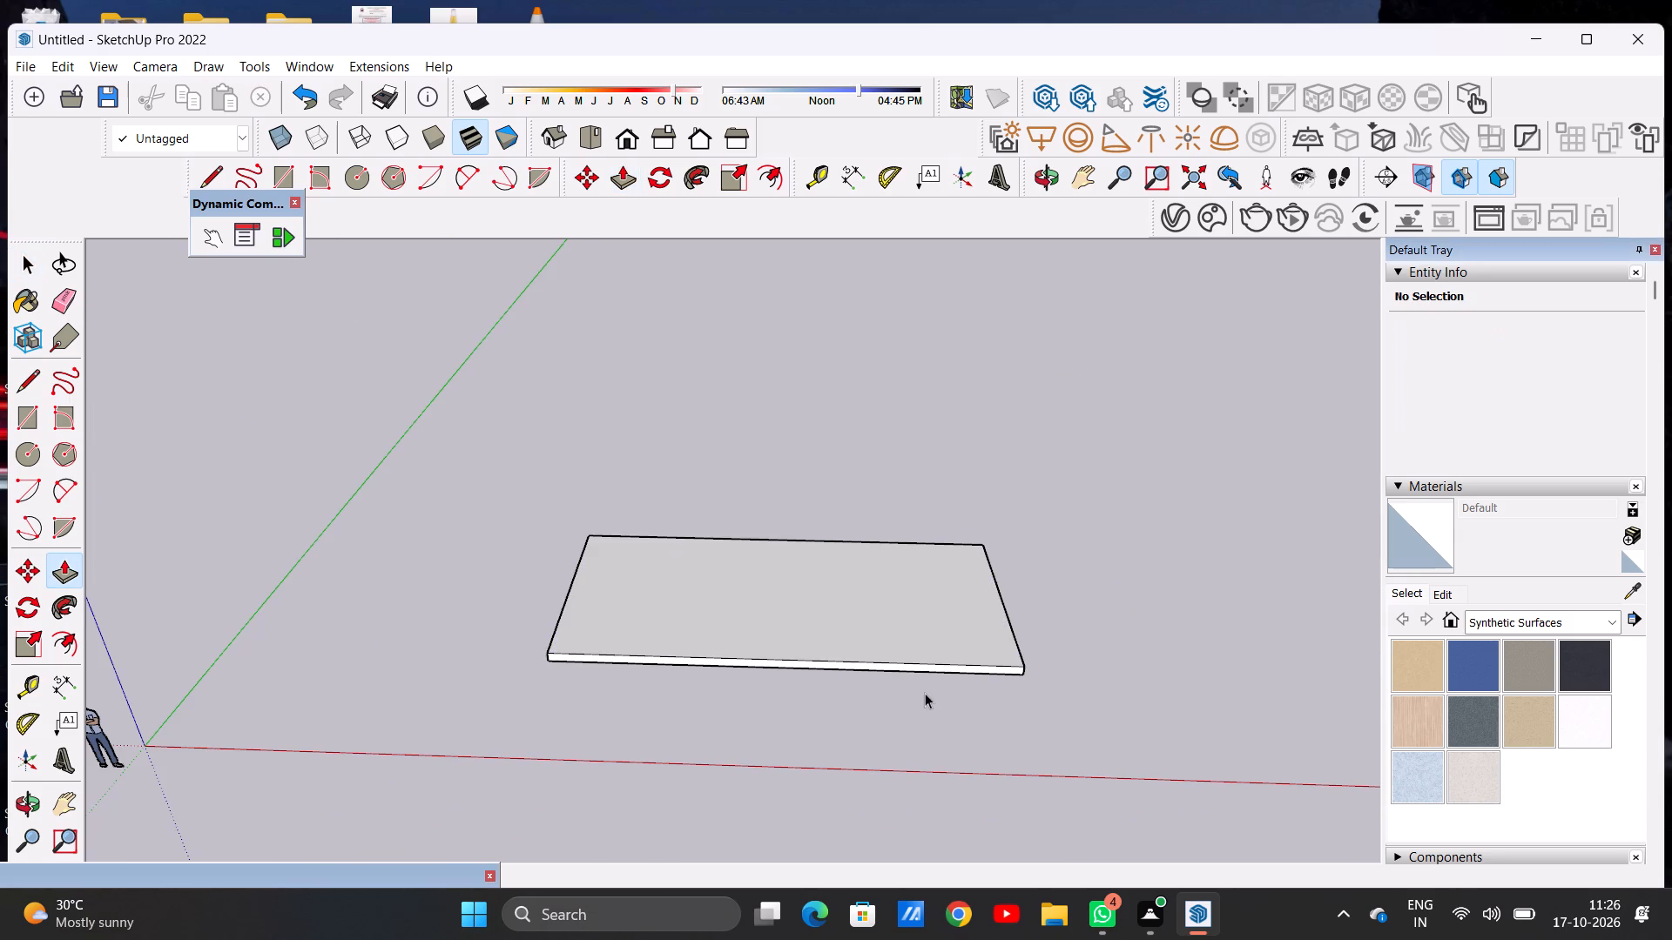
Inspect the extruded slab's top face and thin sides from several angles.
scroll(627, 696, down, 4)
scroll(842, 585, up, 4)
middle_drag(765, 575, 775, 722)
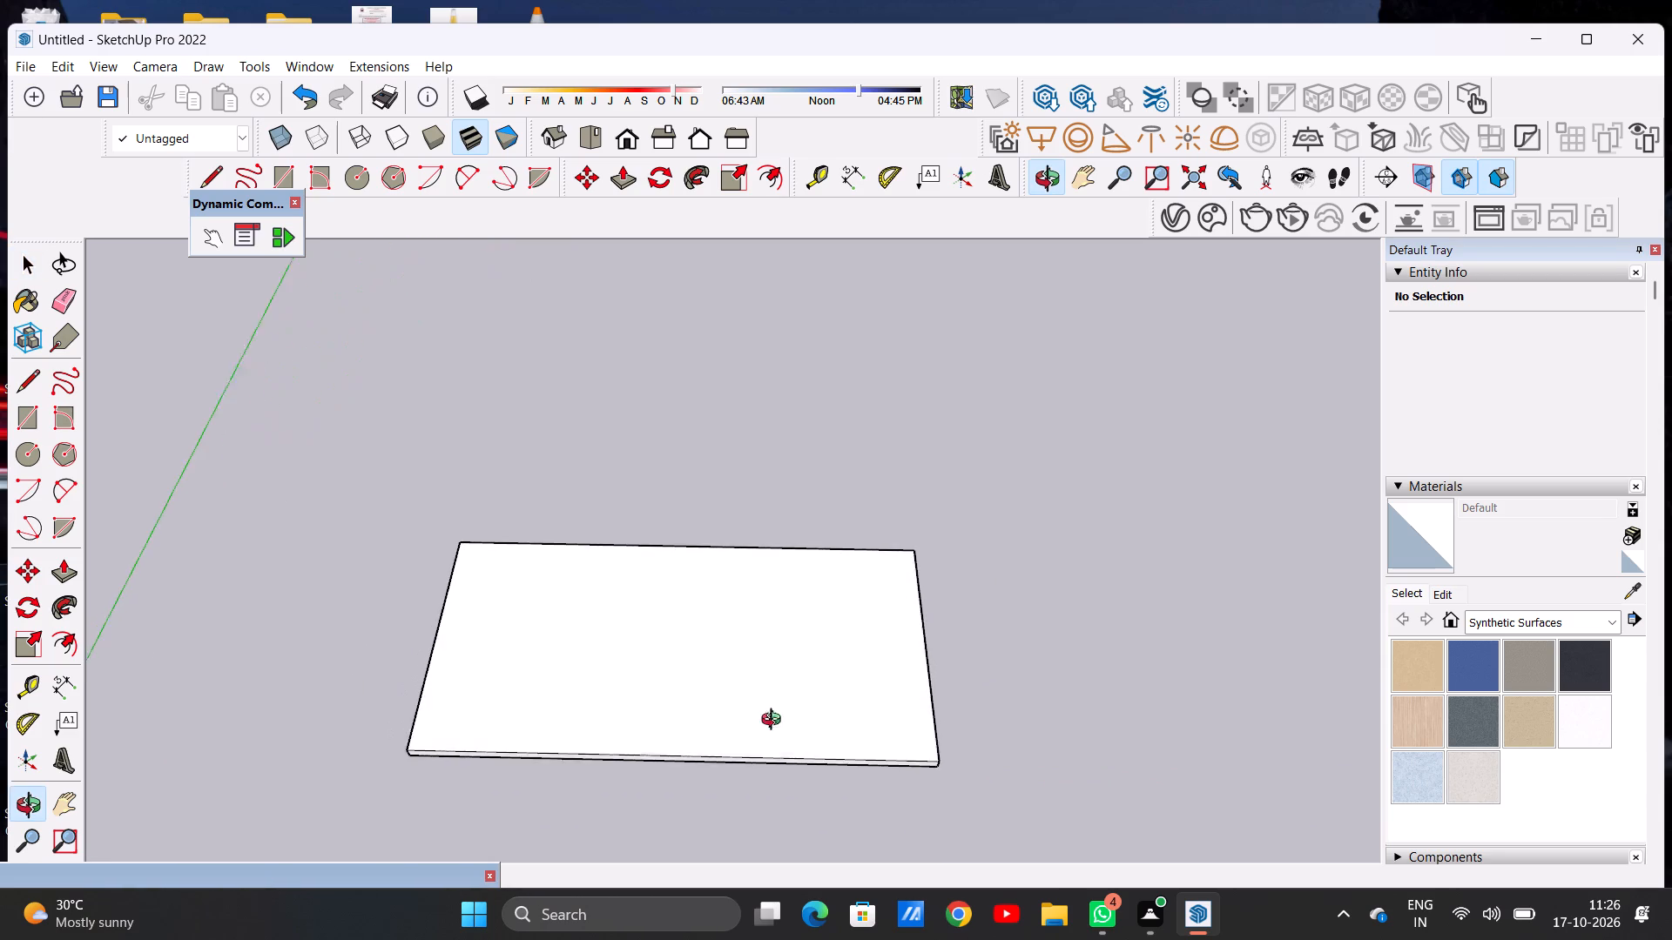
middle_drag(775, 722, 763, 757)
middle_drag(1048, 600, 601, 497)
middle_drag(601, 497, 1082, 576)
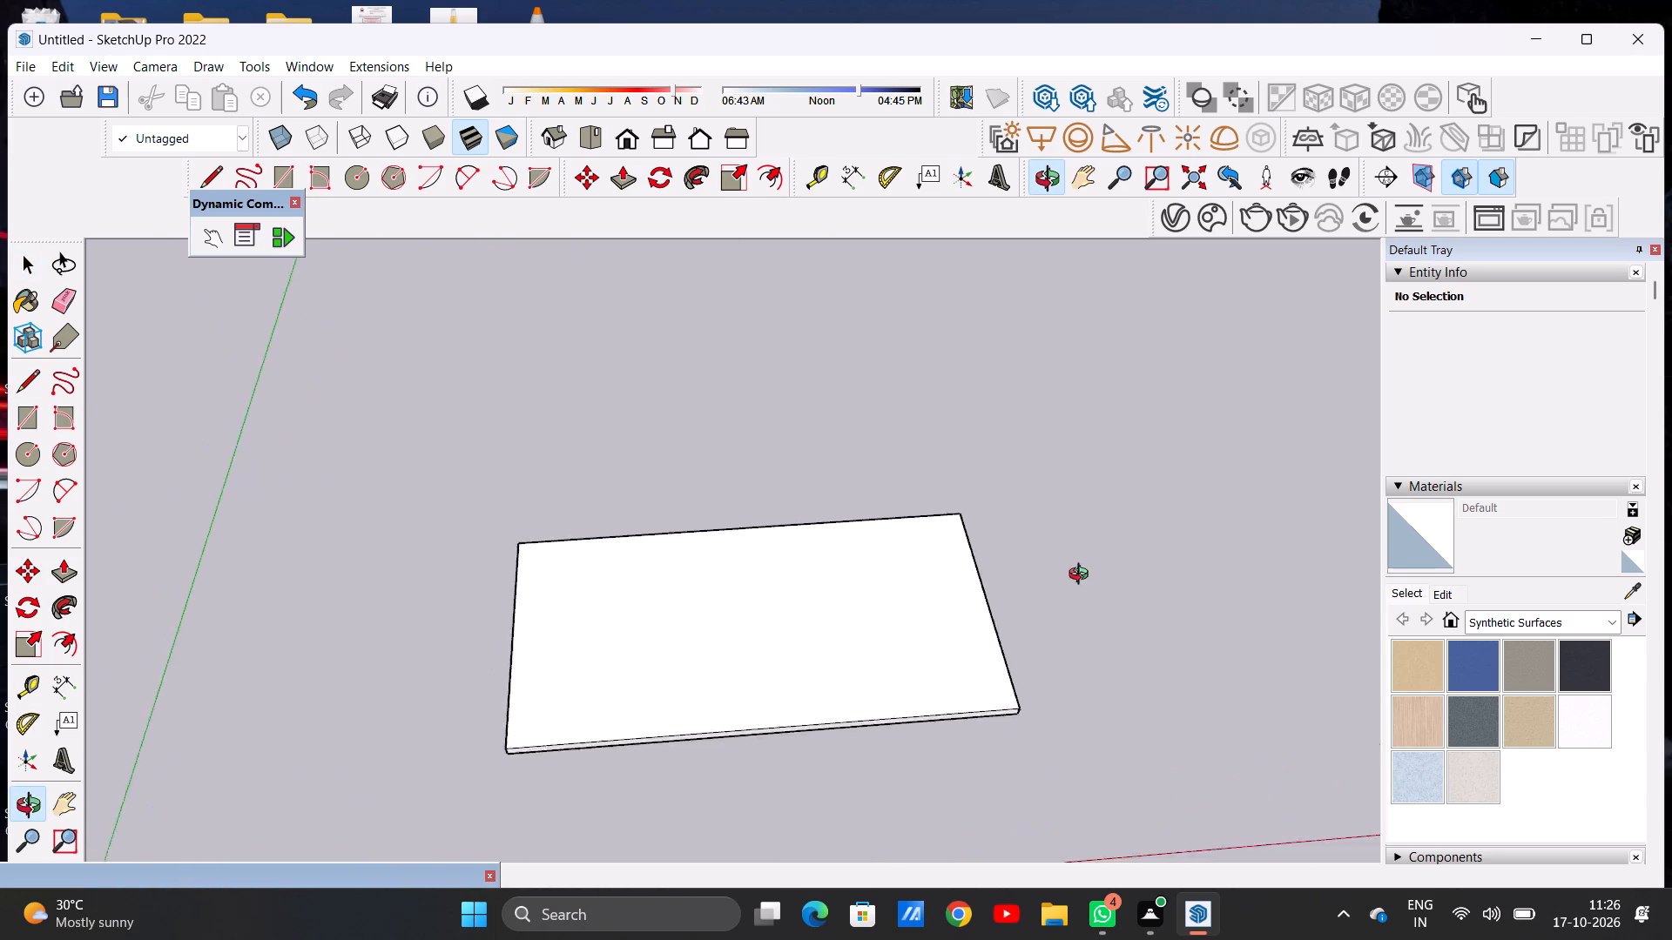
middle_drag(1082, 576, 1075, 627)
scroll(901, 532, down, 4)
scroll(856, 648, up, 5)
middle_drag(815, 730, 824, 620)
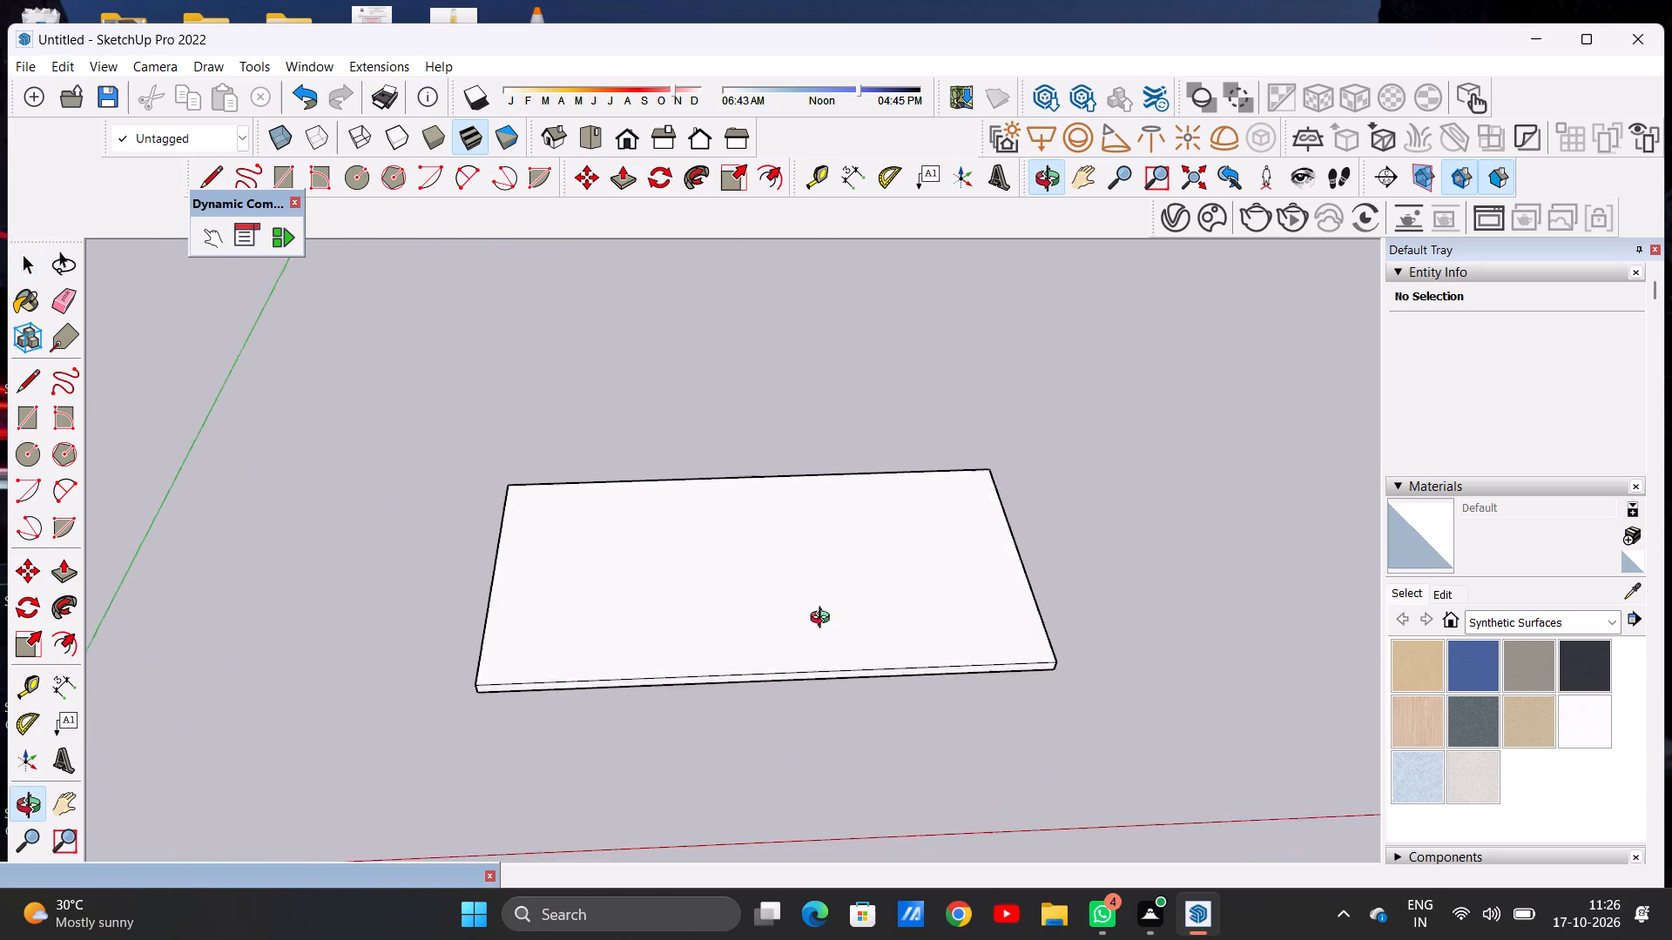
middle_drag(824, 620, 805, 766)
middle_drag(817, 634, 826, 735)
scroll(882, 649, up, 2)
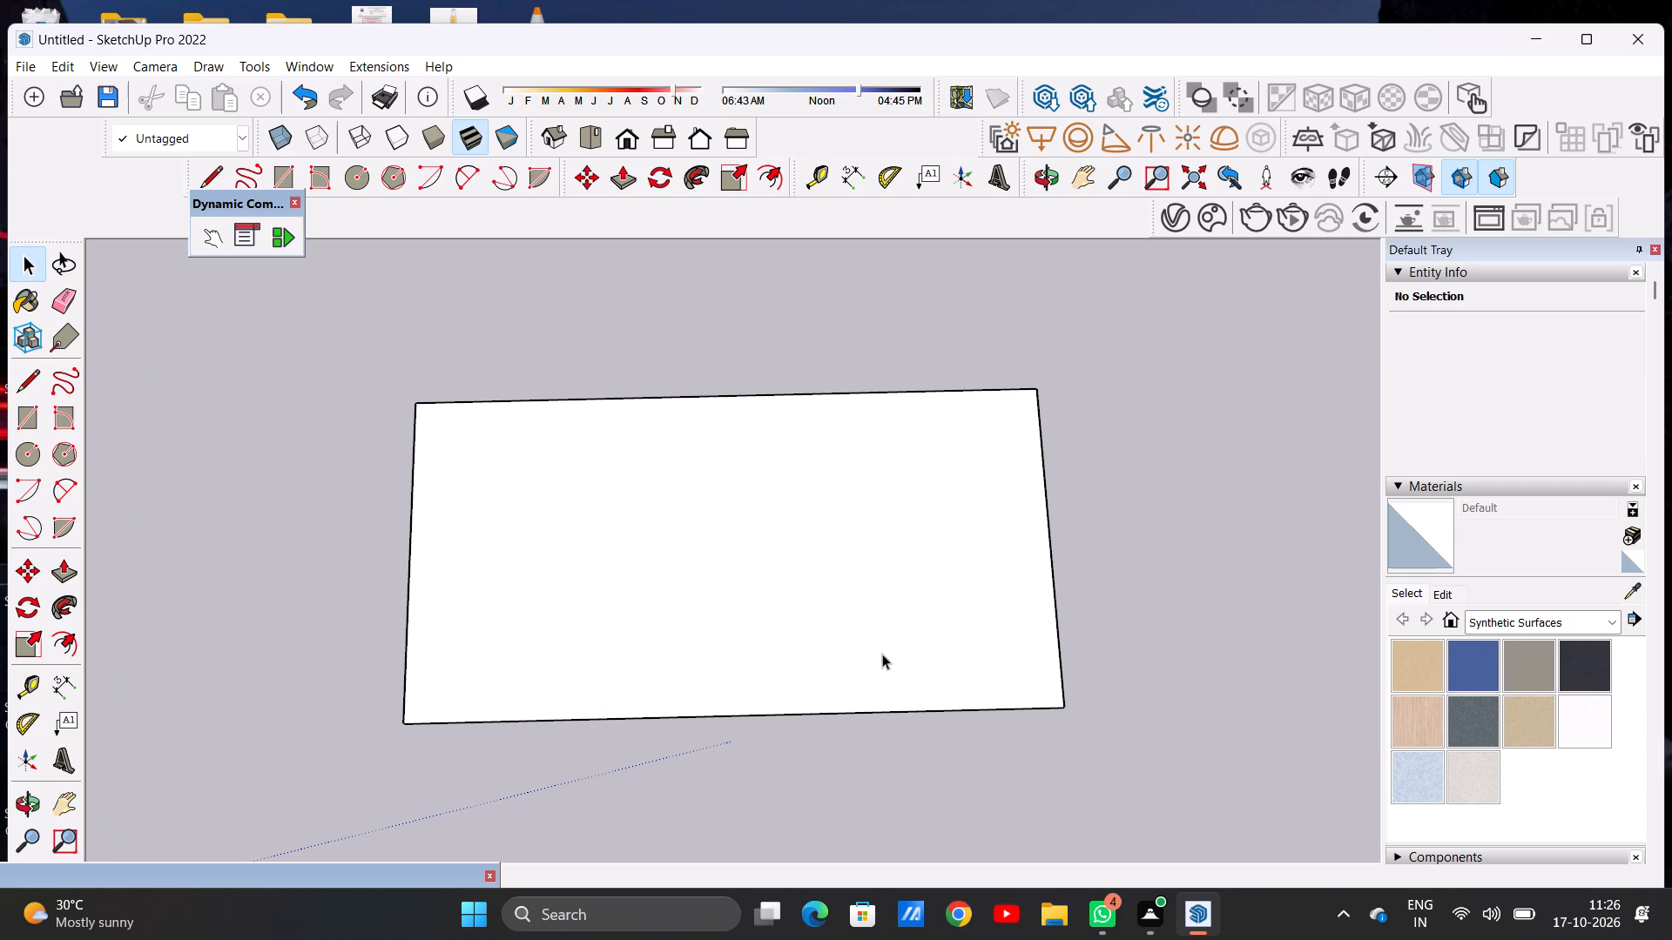
middle_drag(1069, 616, 1059, 625)
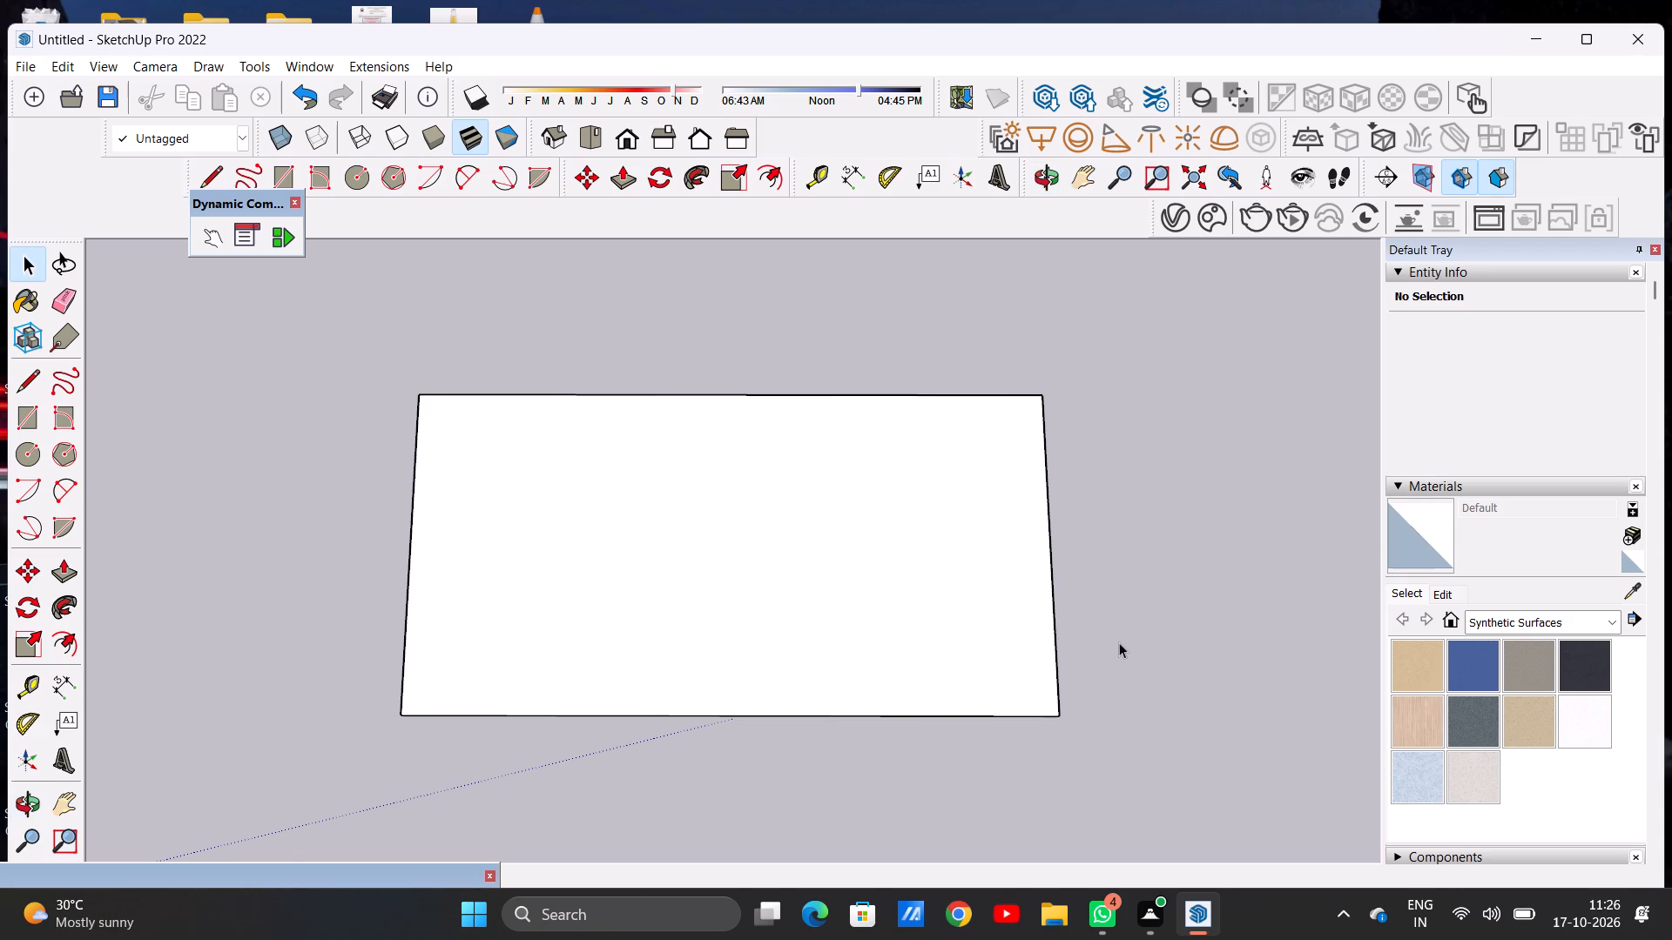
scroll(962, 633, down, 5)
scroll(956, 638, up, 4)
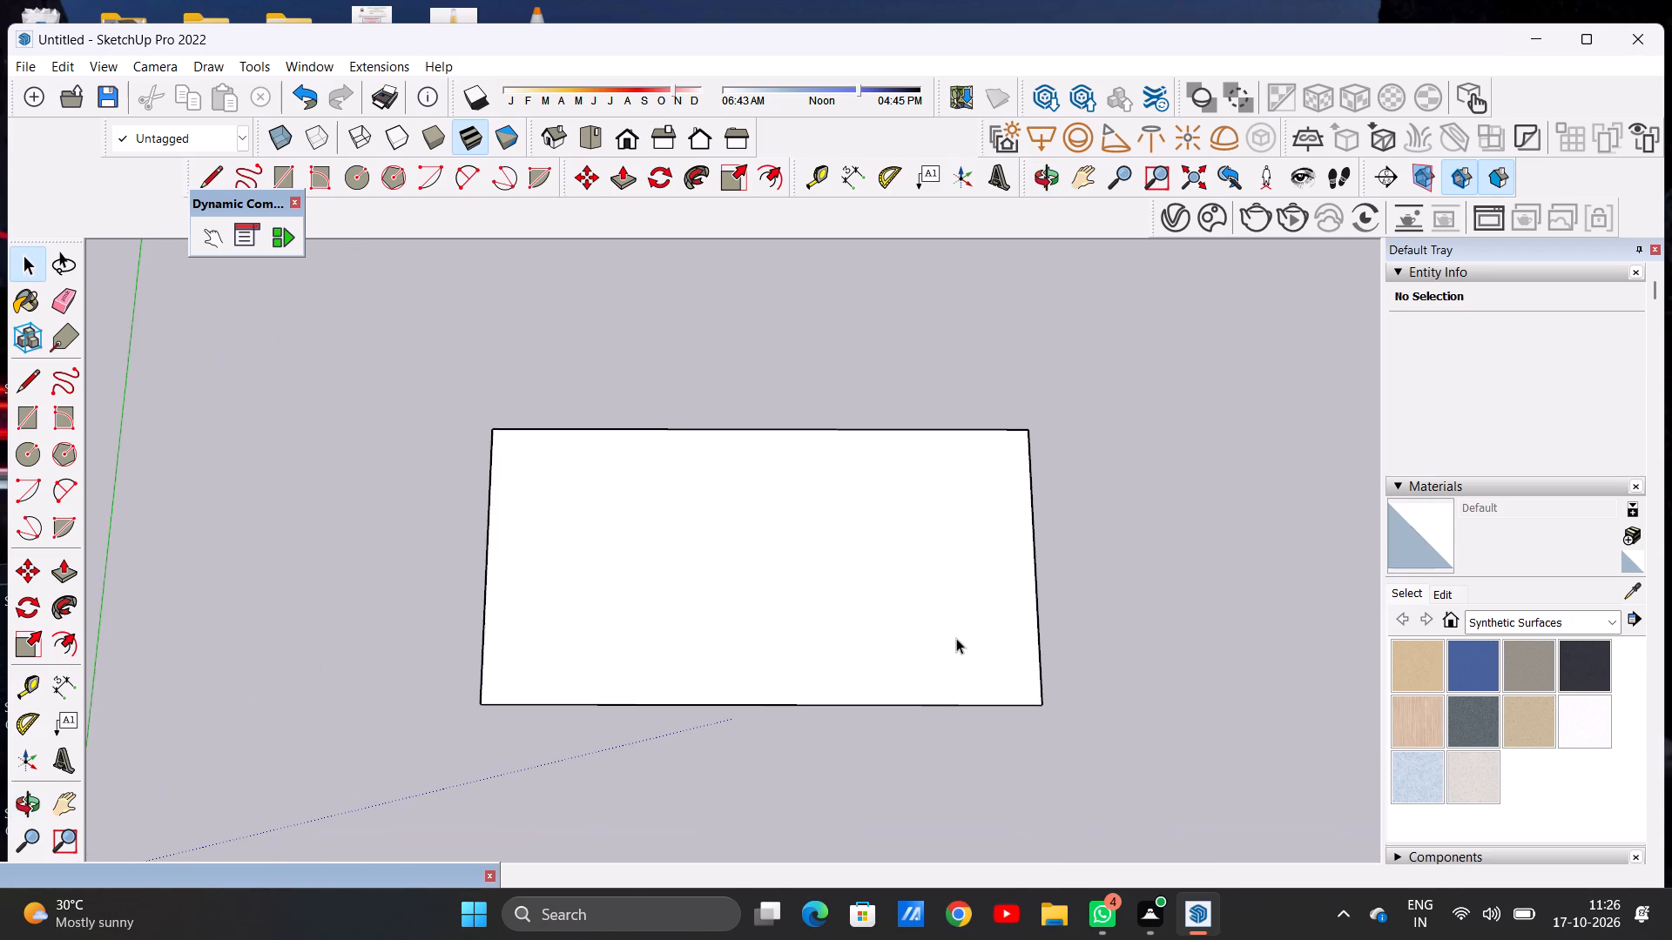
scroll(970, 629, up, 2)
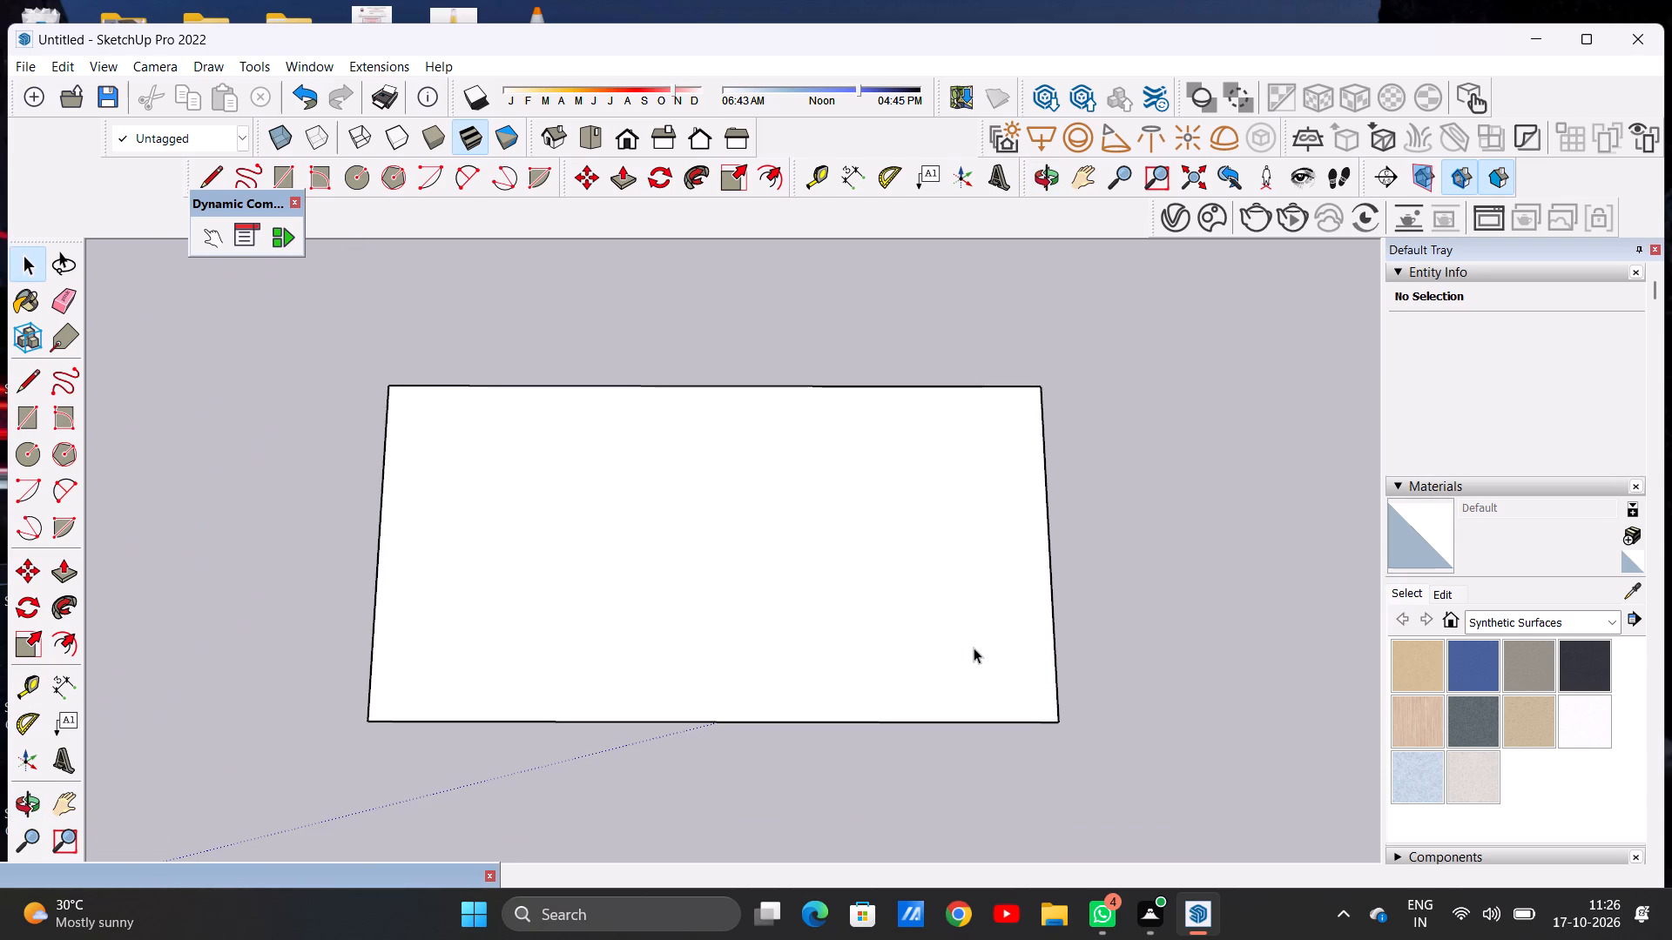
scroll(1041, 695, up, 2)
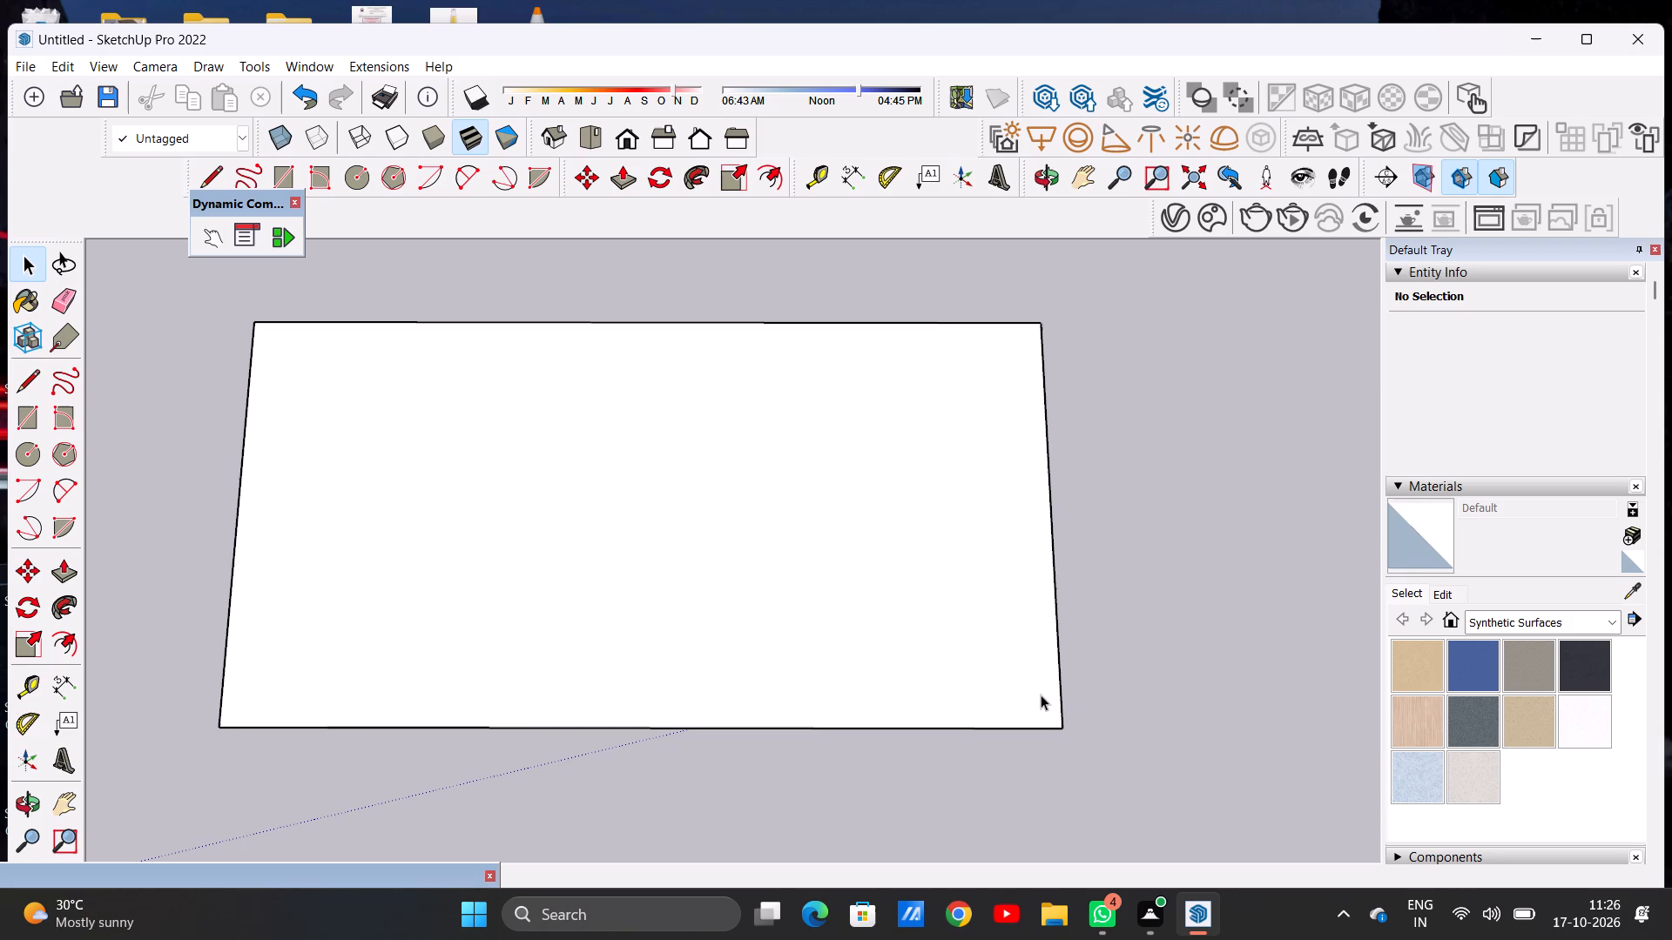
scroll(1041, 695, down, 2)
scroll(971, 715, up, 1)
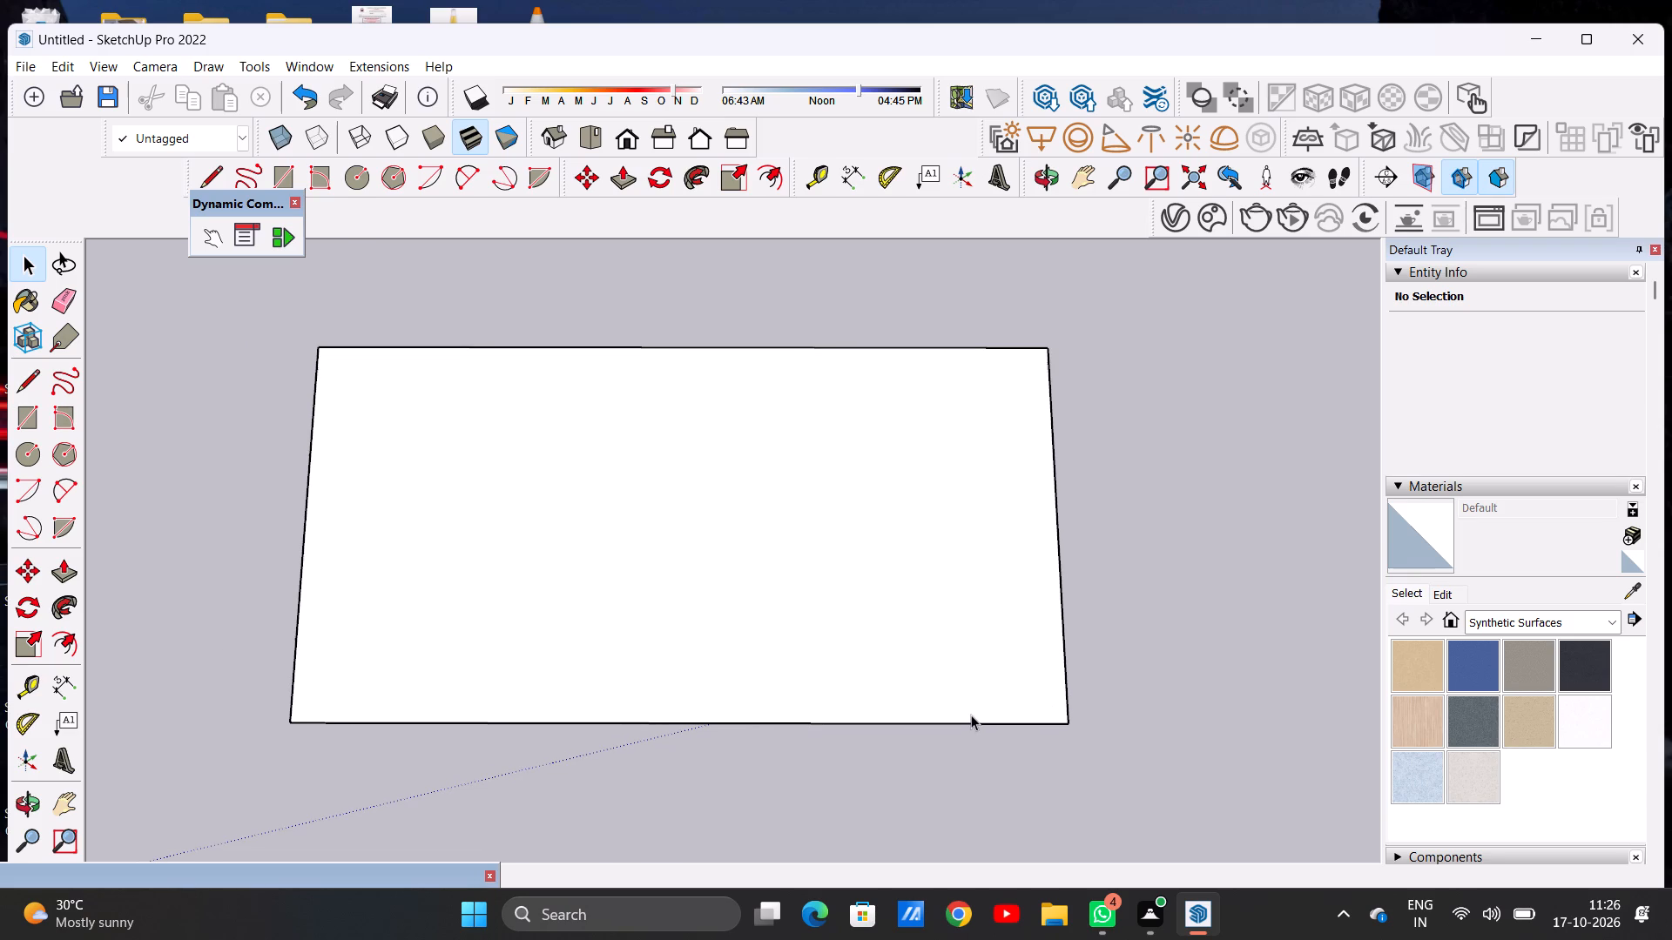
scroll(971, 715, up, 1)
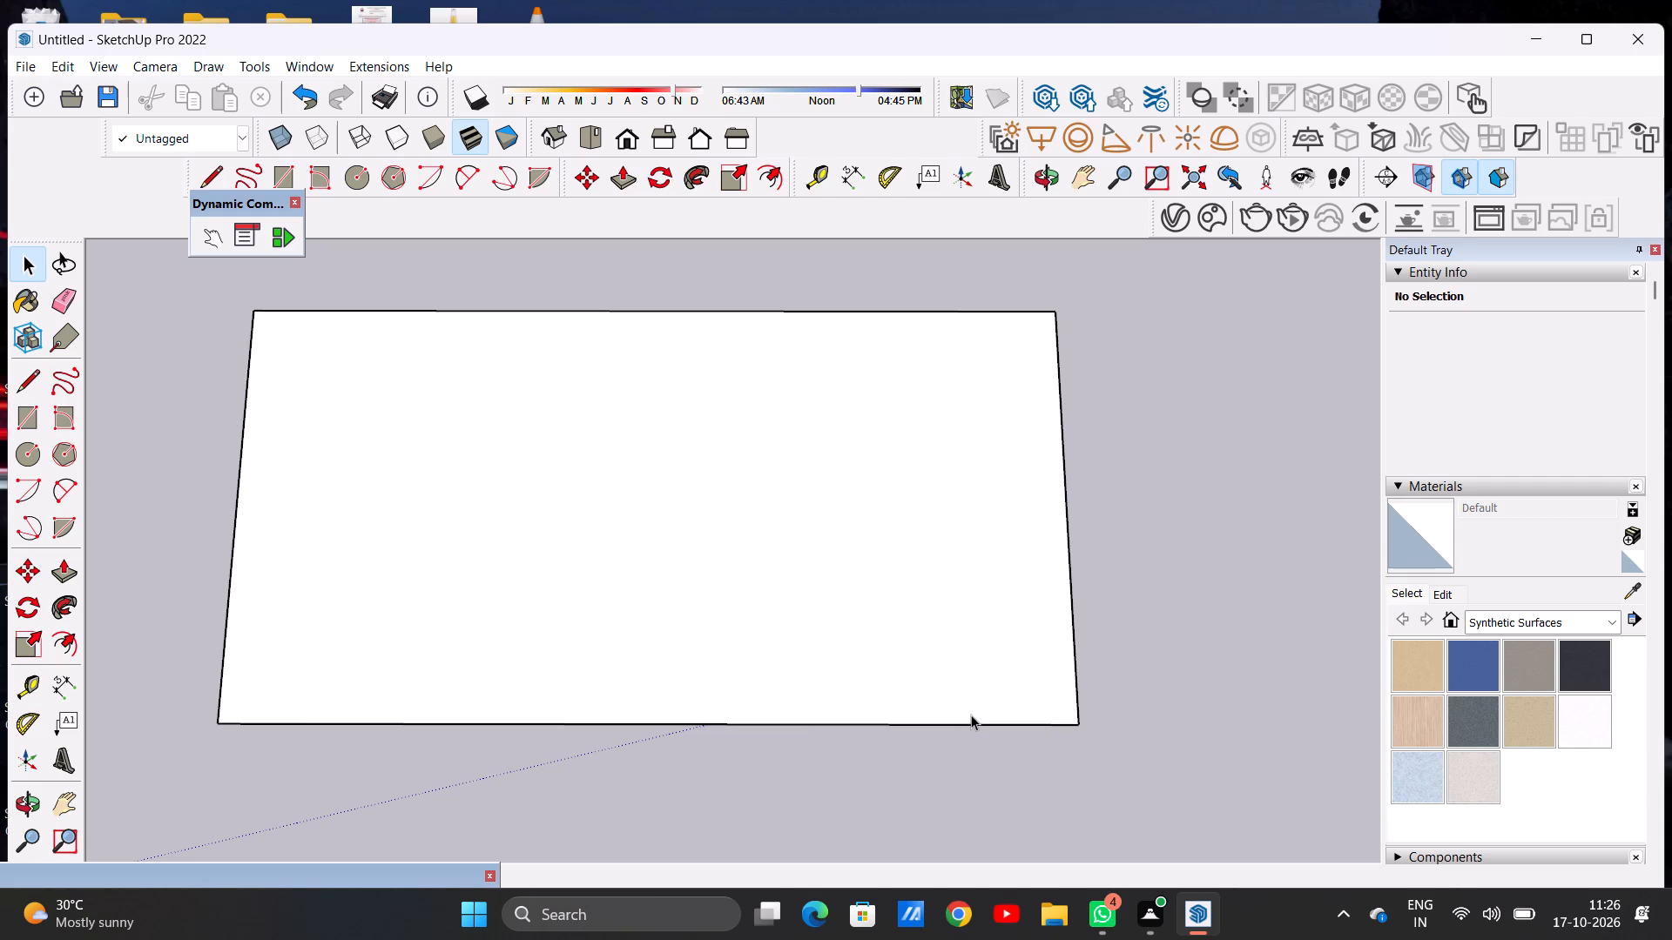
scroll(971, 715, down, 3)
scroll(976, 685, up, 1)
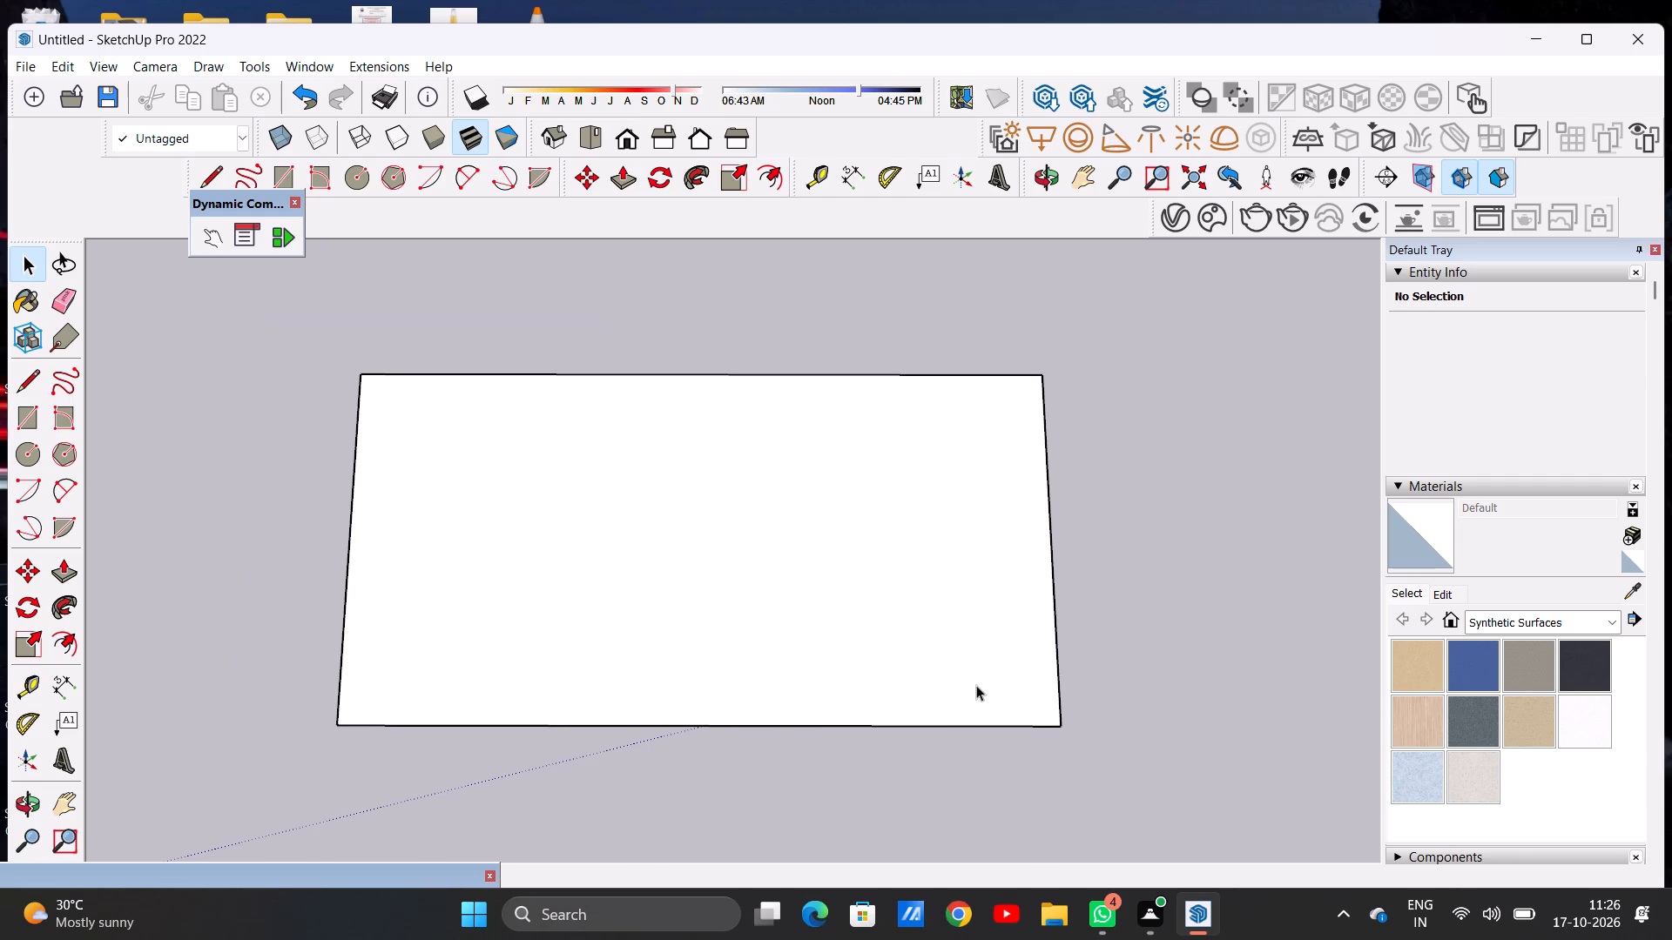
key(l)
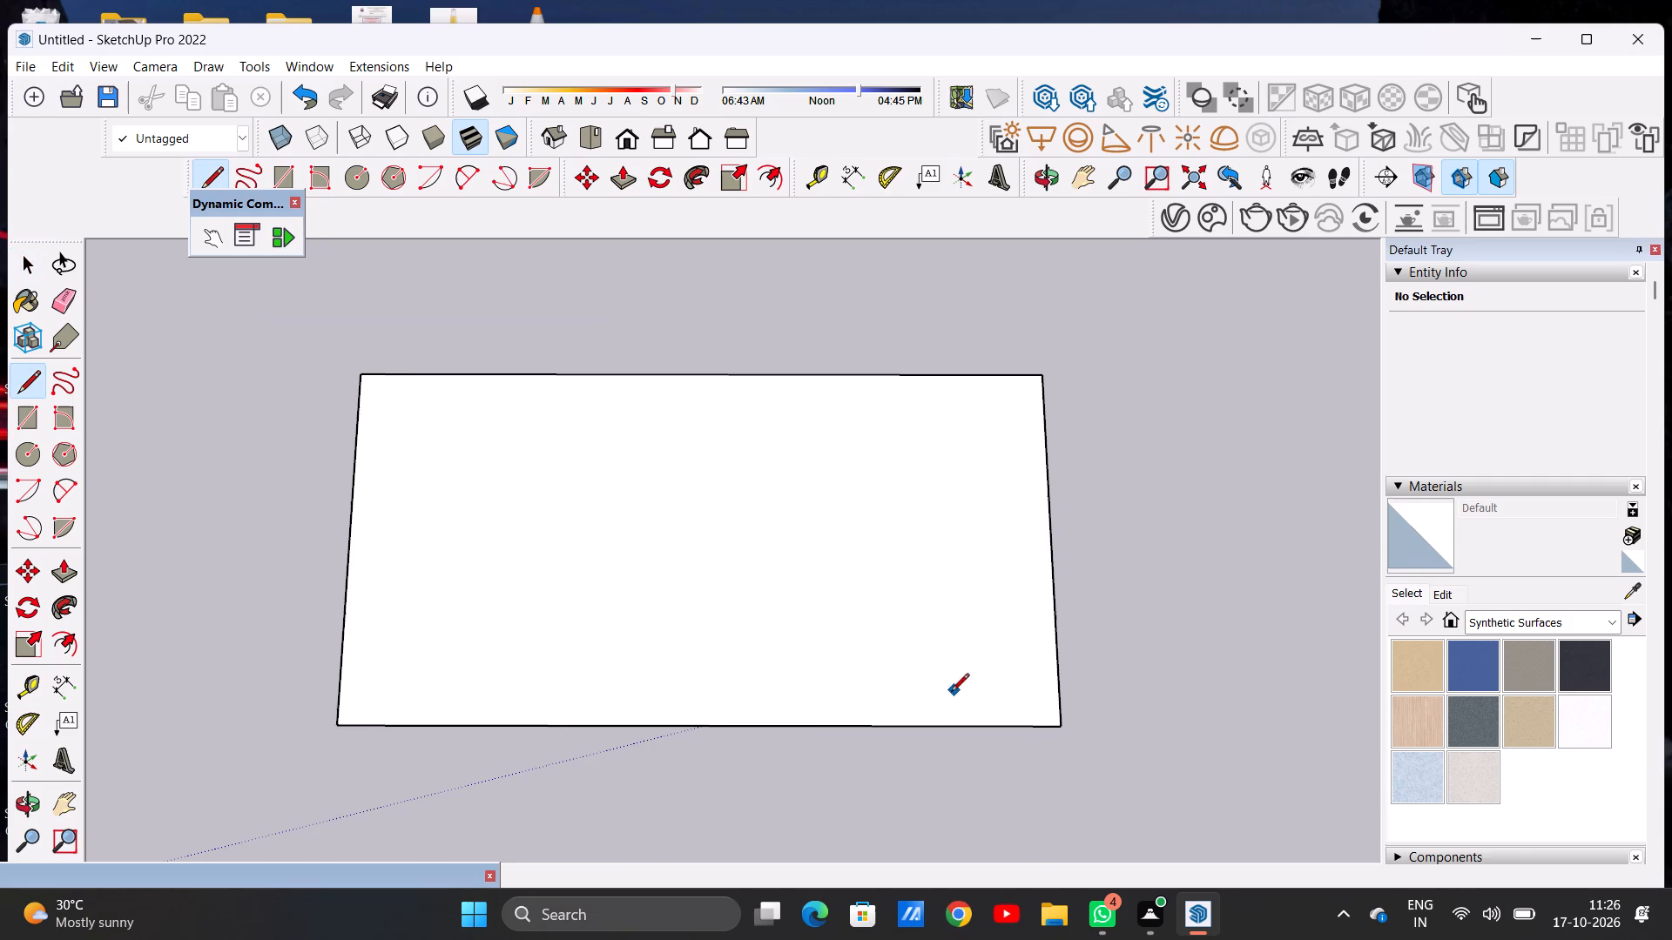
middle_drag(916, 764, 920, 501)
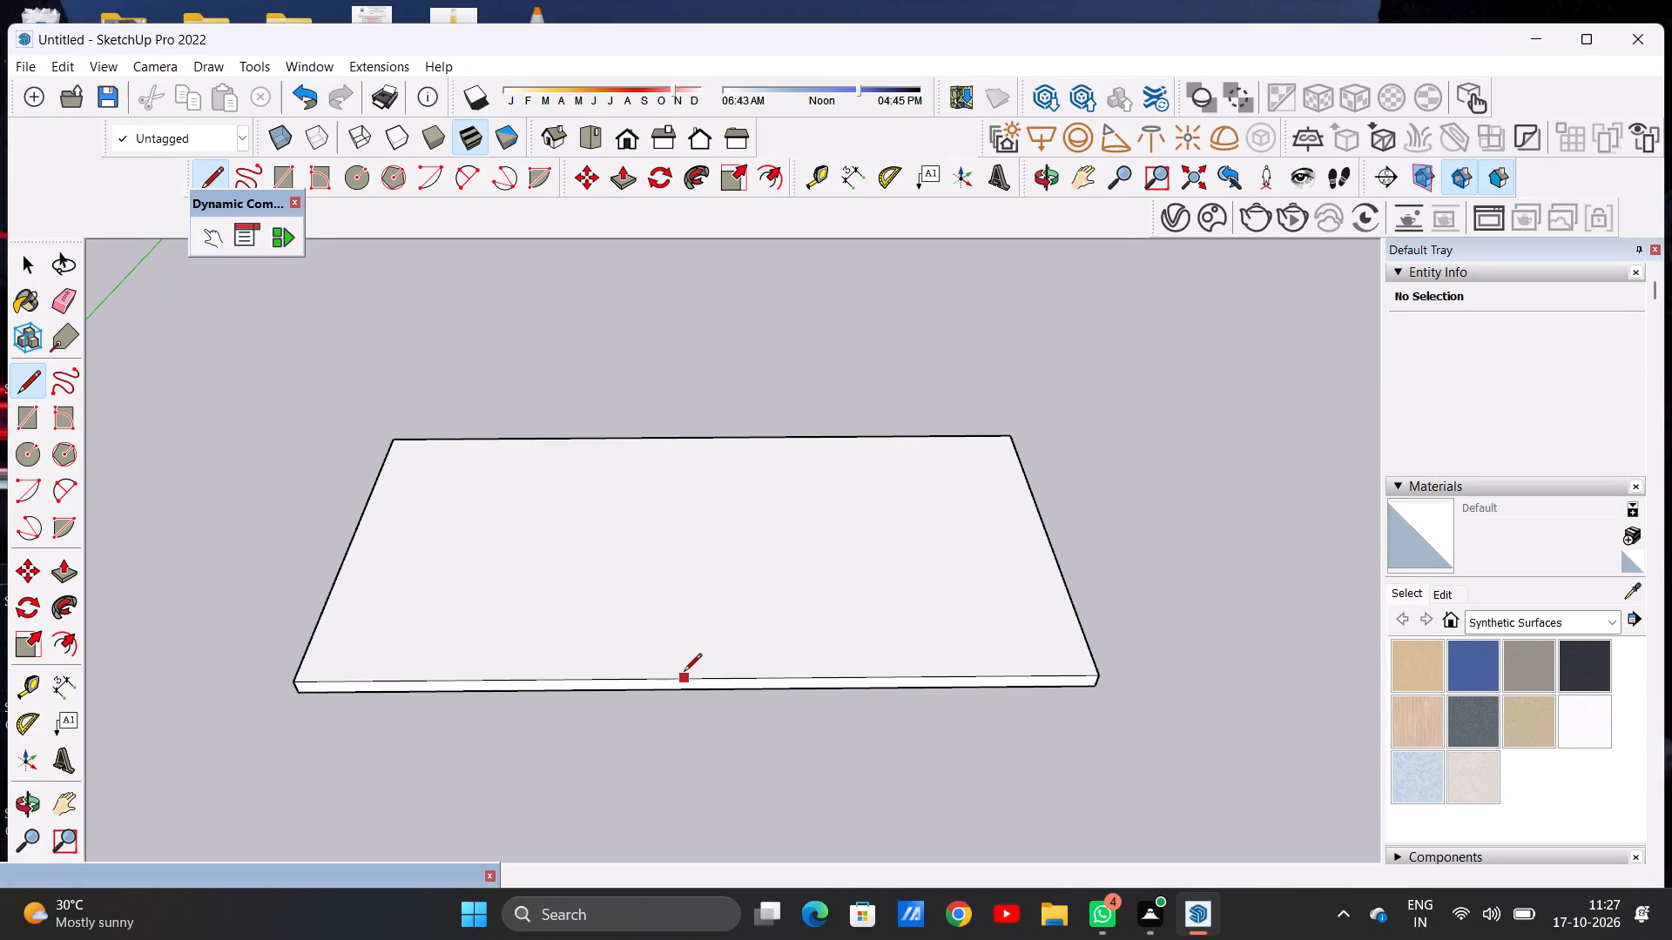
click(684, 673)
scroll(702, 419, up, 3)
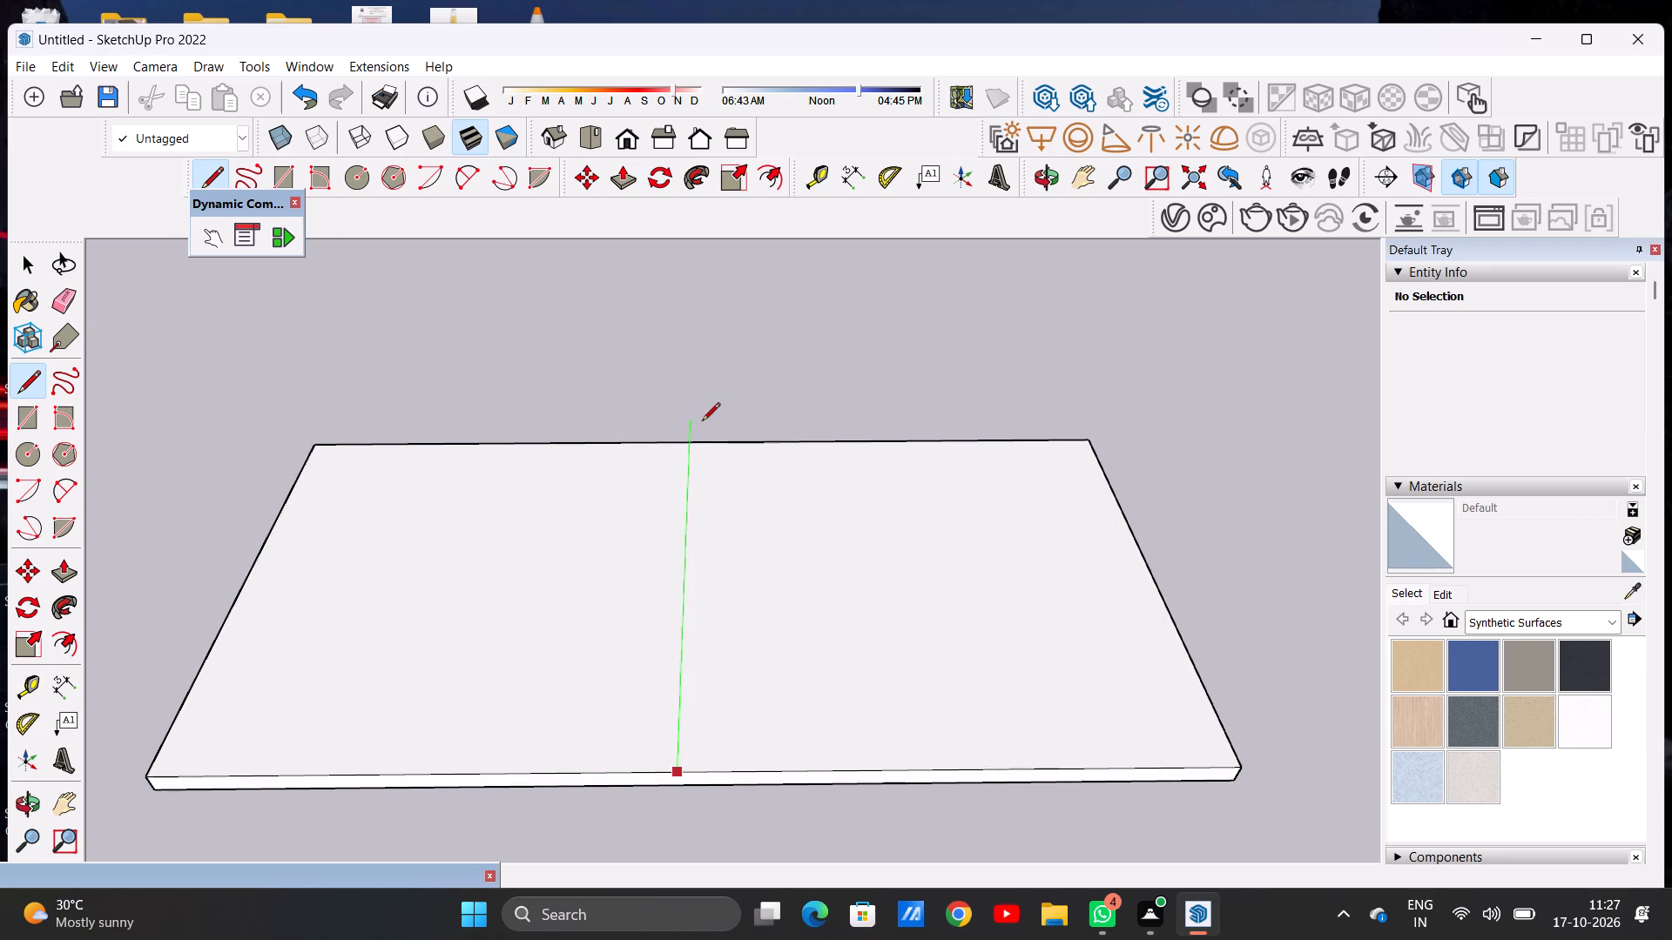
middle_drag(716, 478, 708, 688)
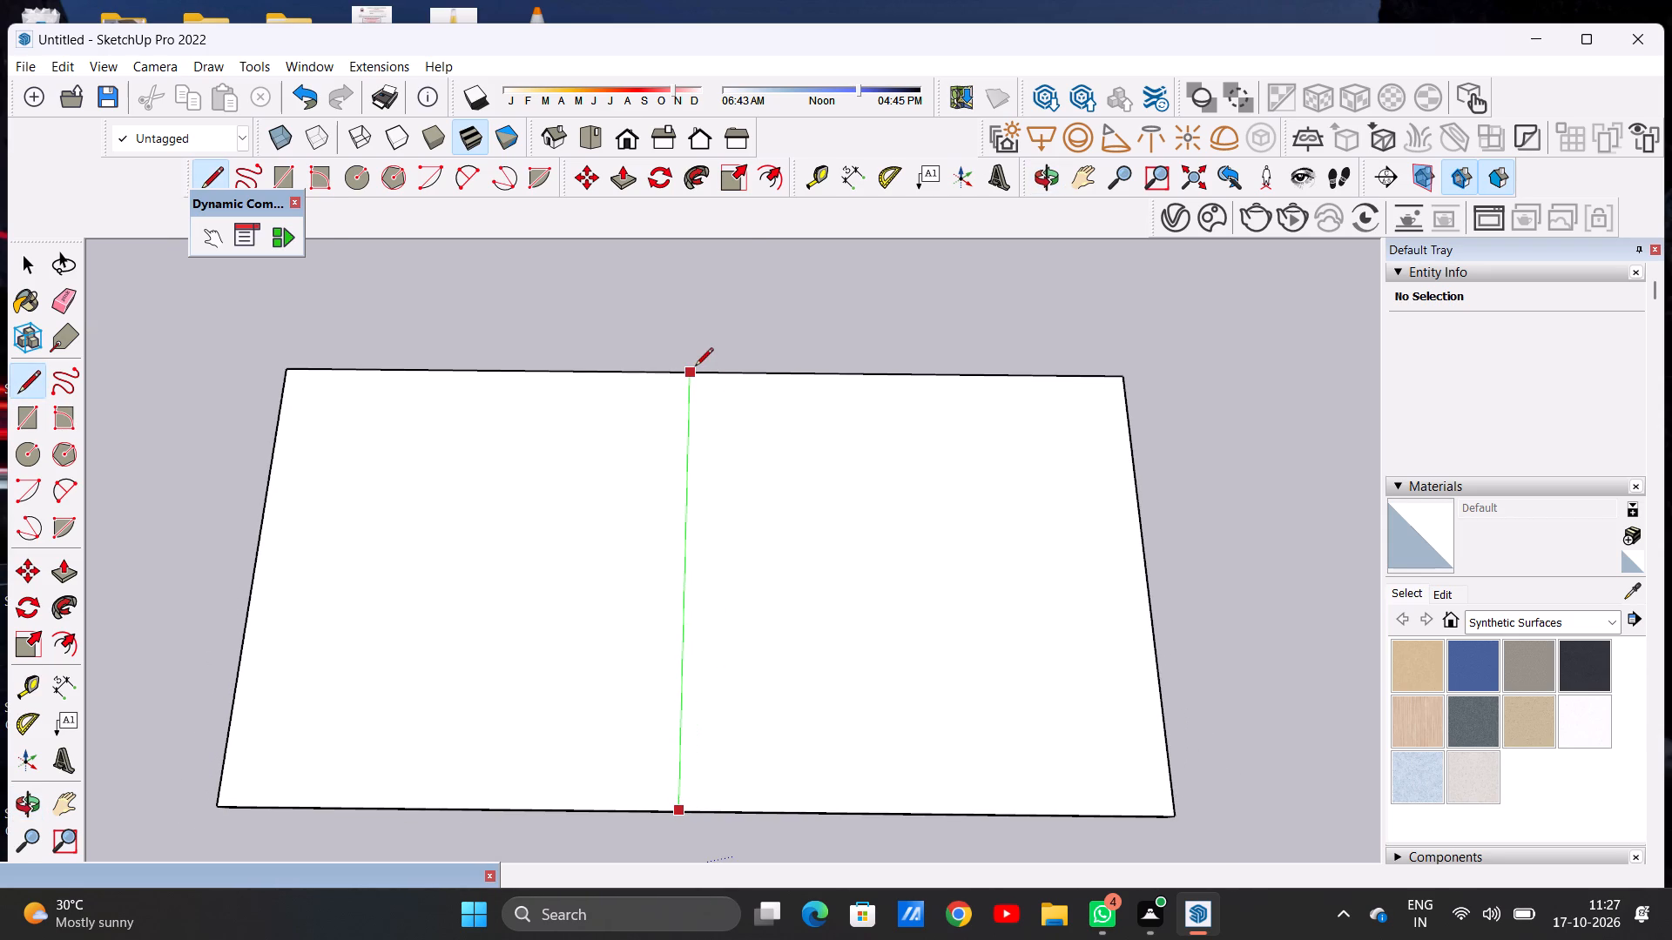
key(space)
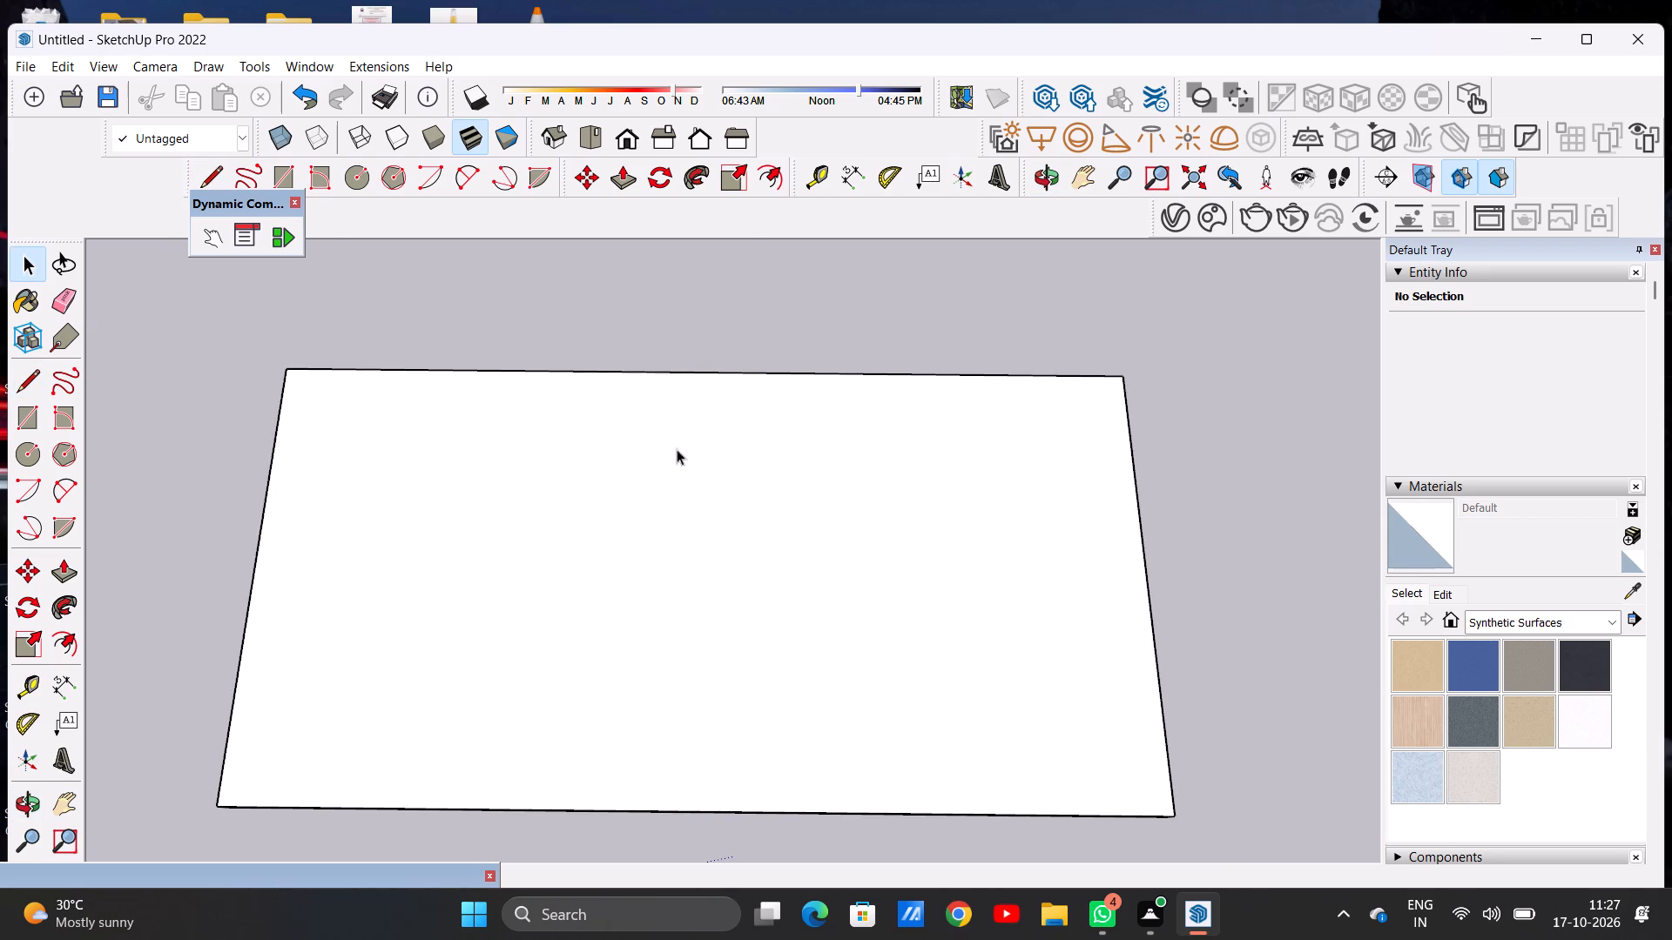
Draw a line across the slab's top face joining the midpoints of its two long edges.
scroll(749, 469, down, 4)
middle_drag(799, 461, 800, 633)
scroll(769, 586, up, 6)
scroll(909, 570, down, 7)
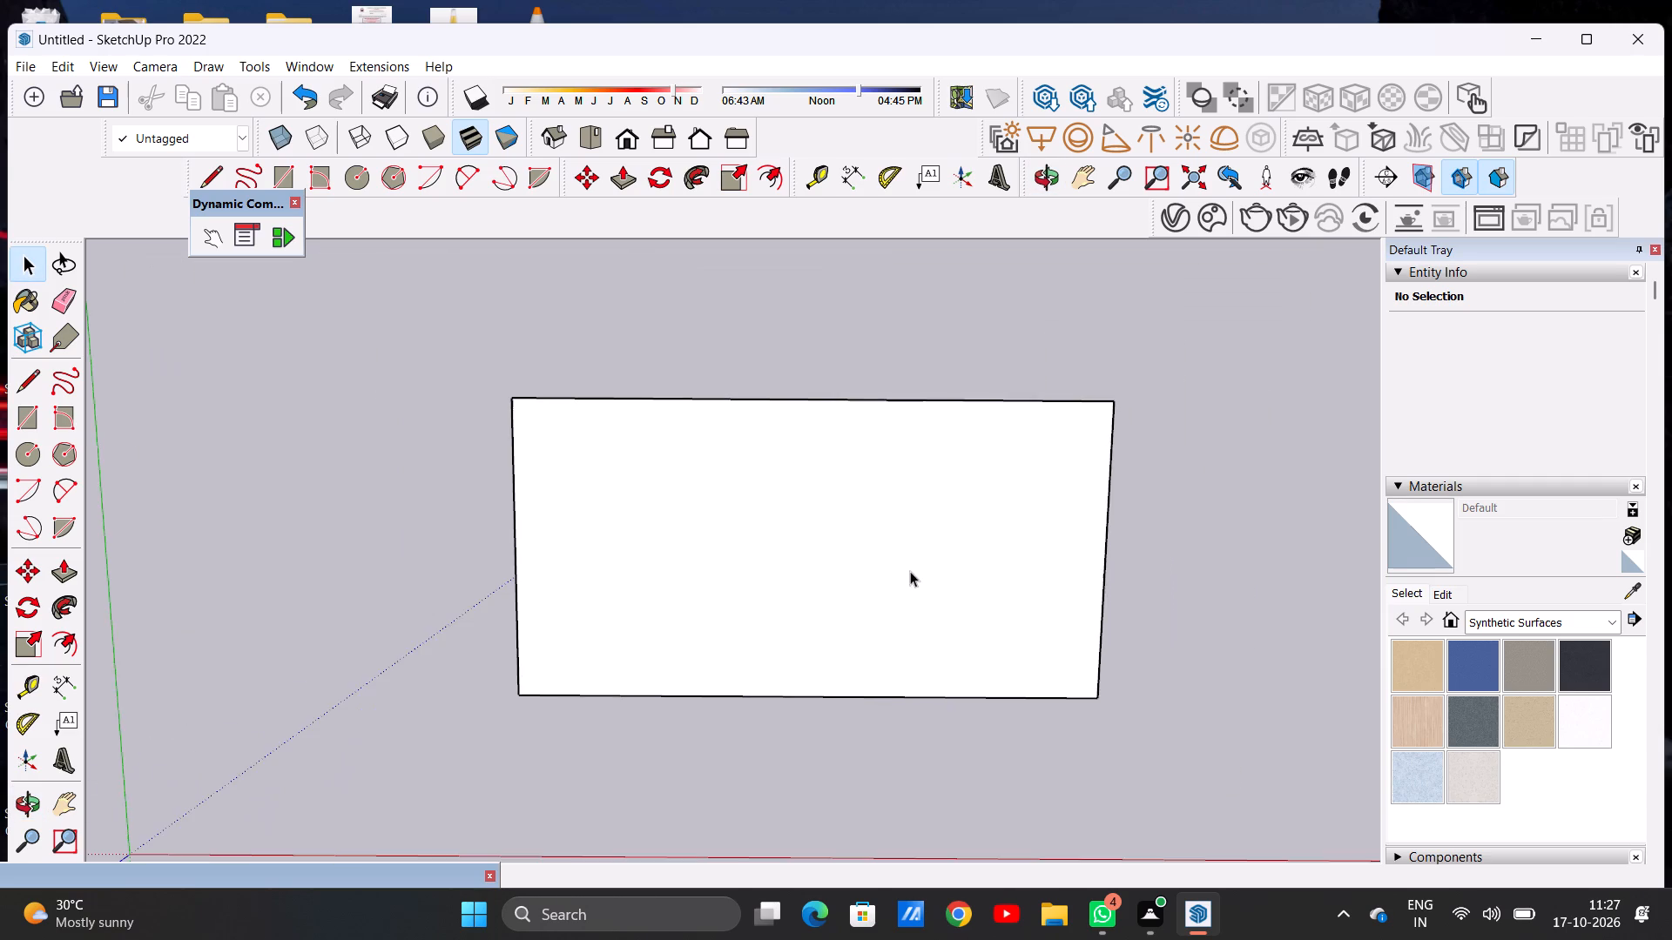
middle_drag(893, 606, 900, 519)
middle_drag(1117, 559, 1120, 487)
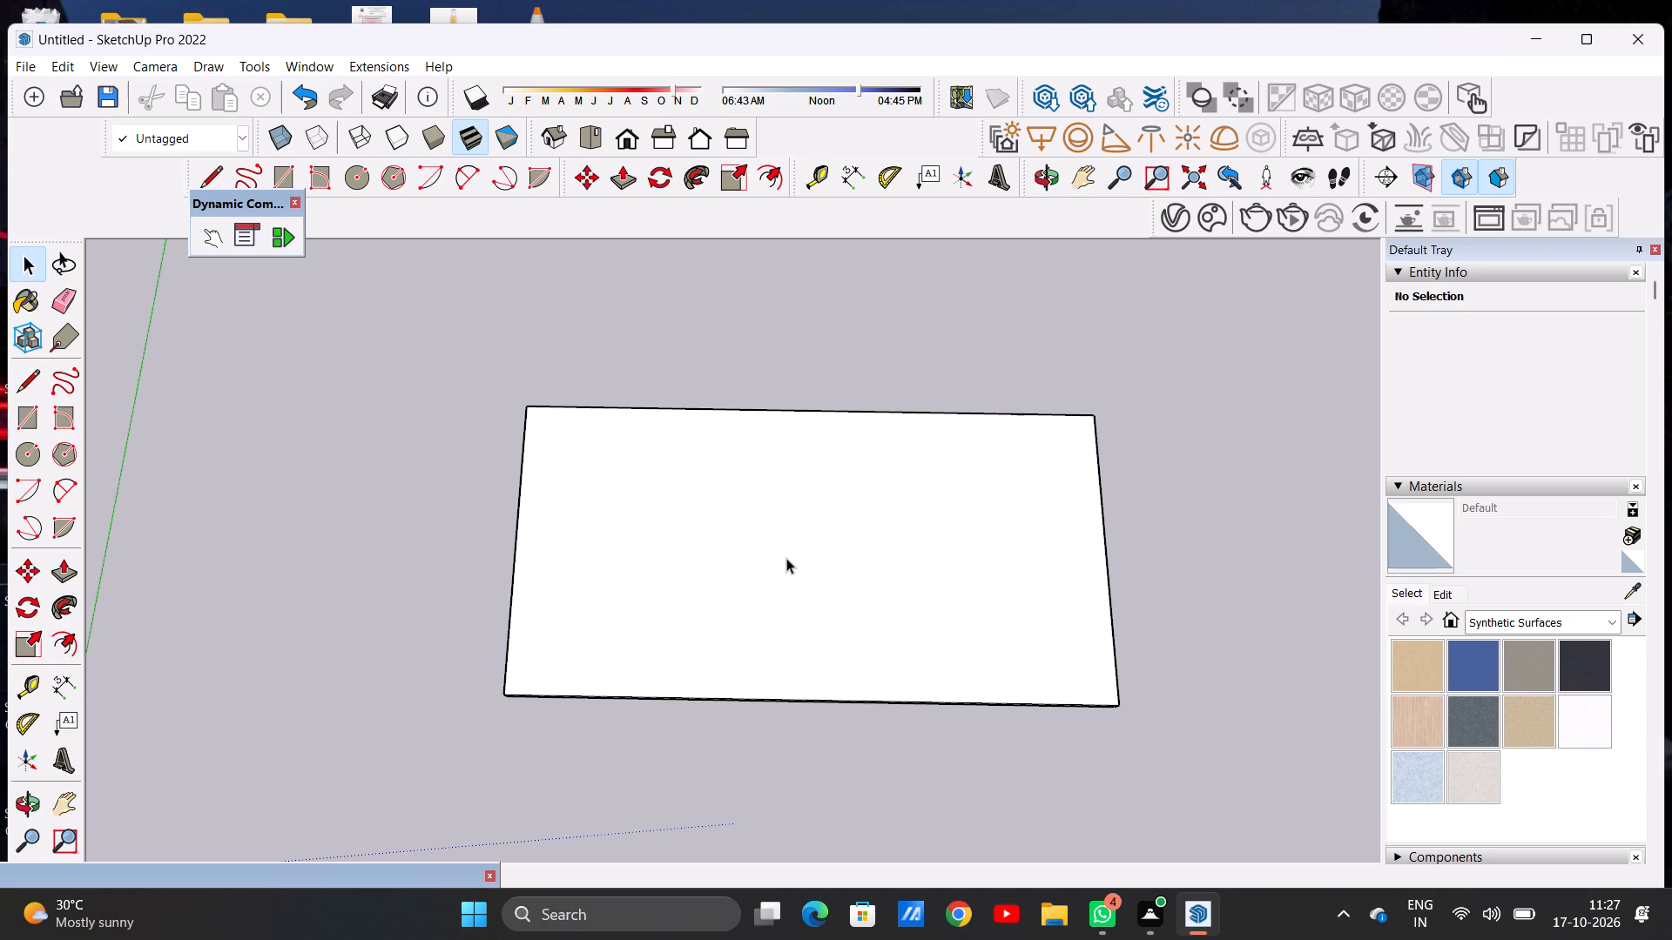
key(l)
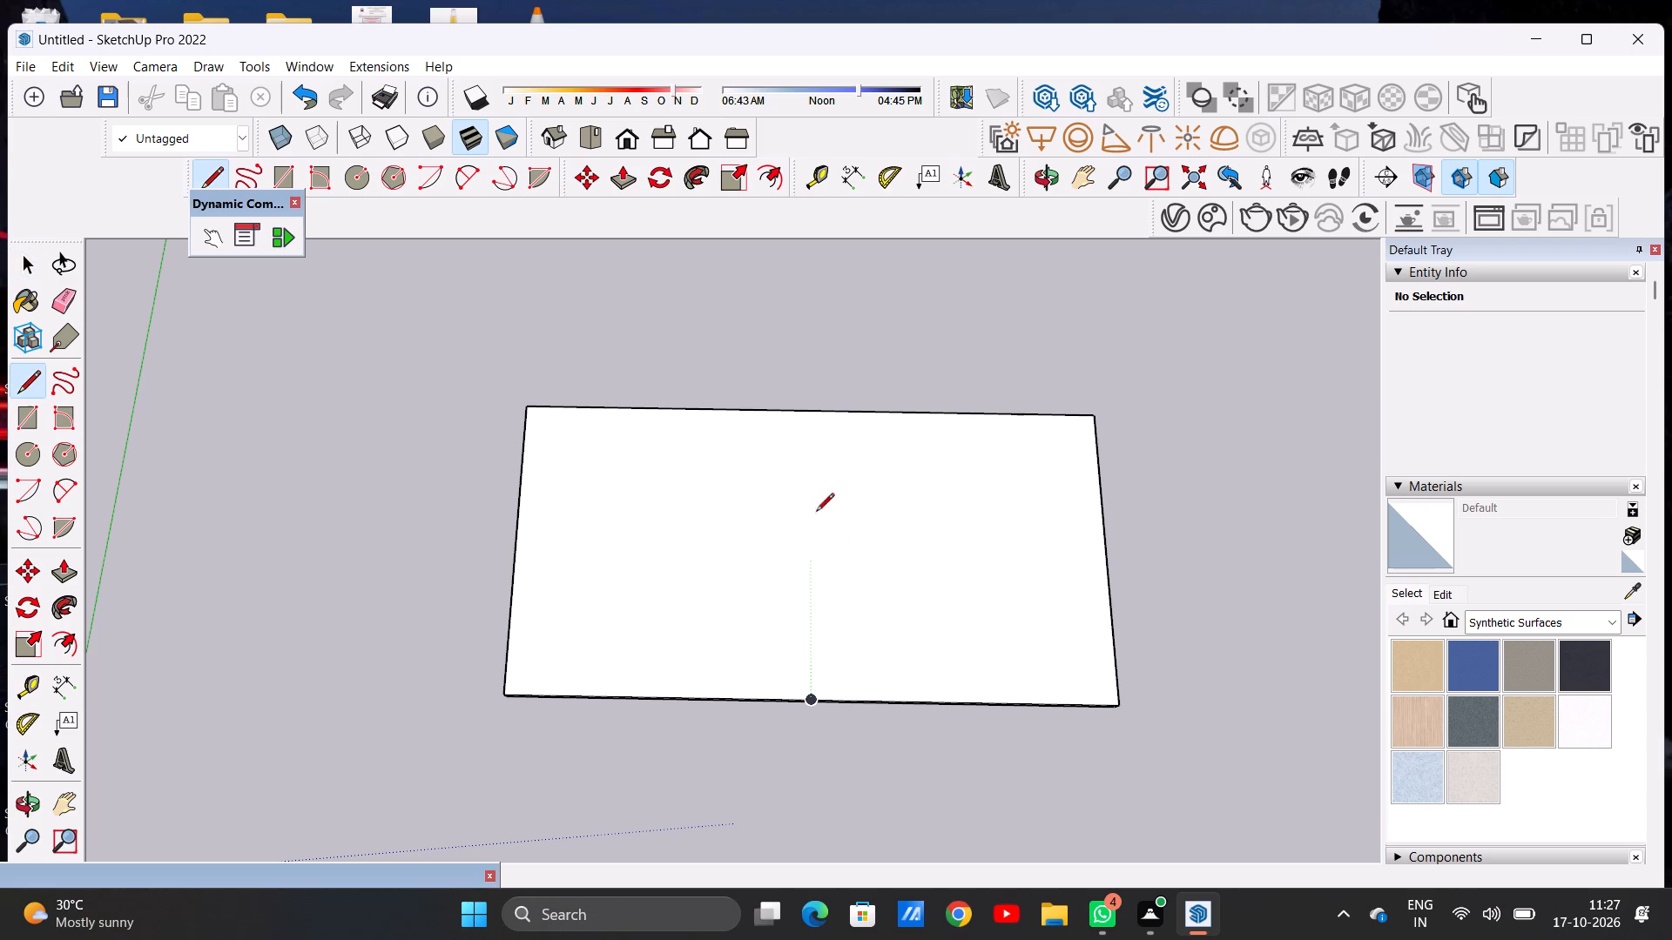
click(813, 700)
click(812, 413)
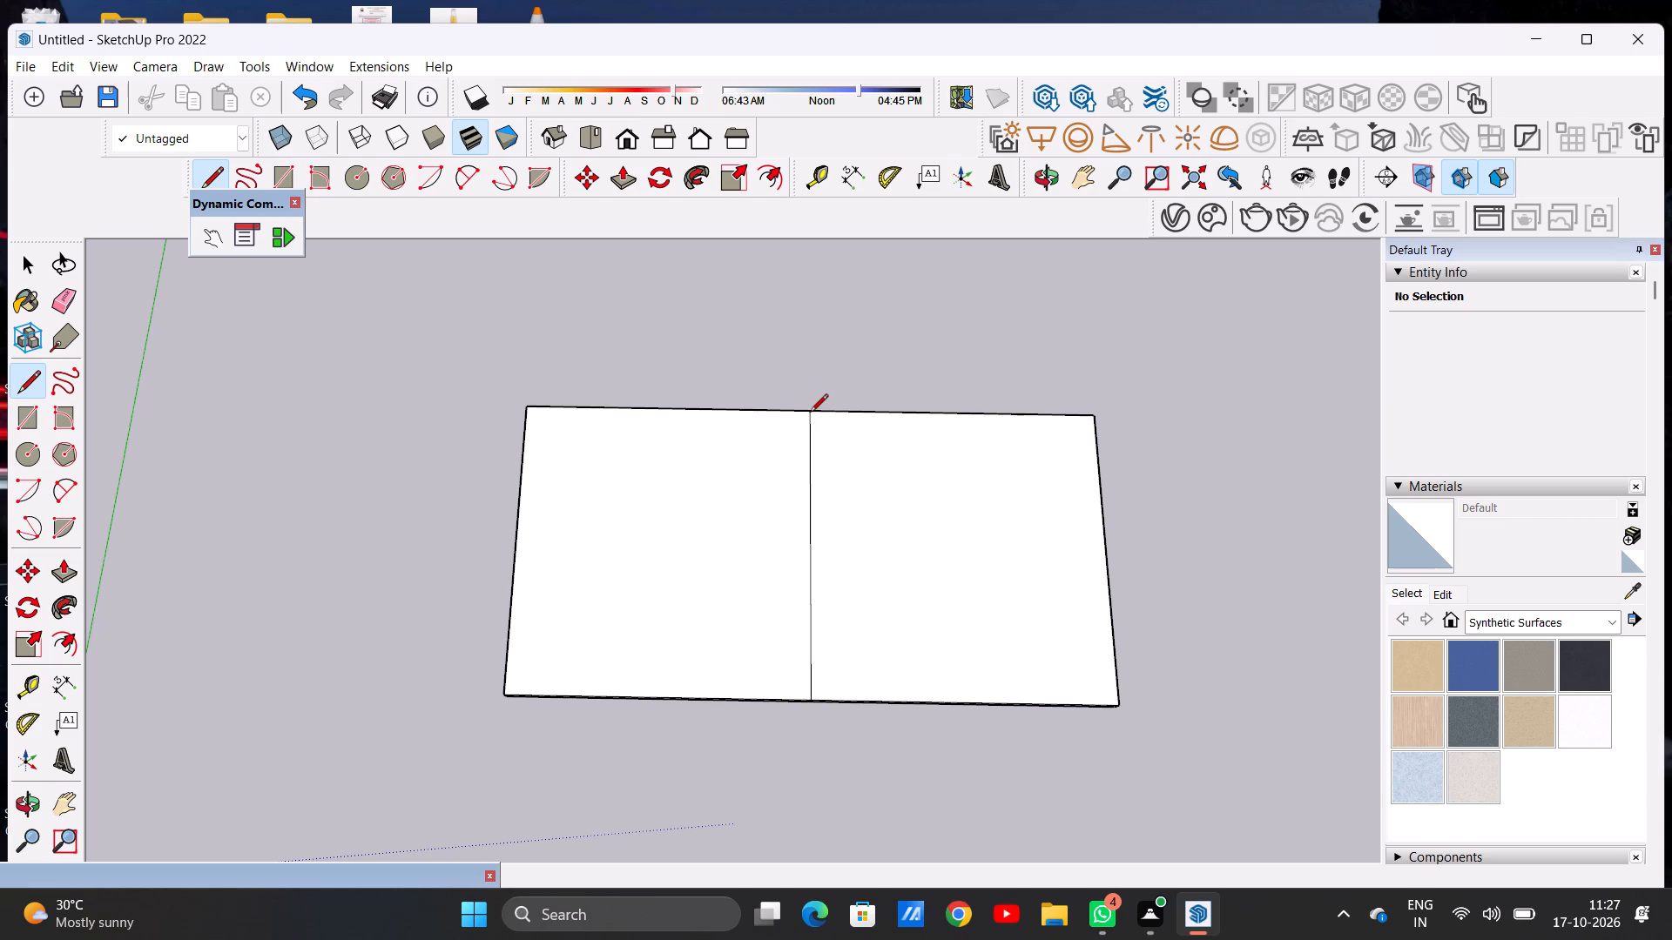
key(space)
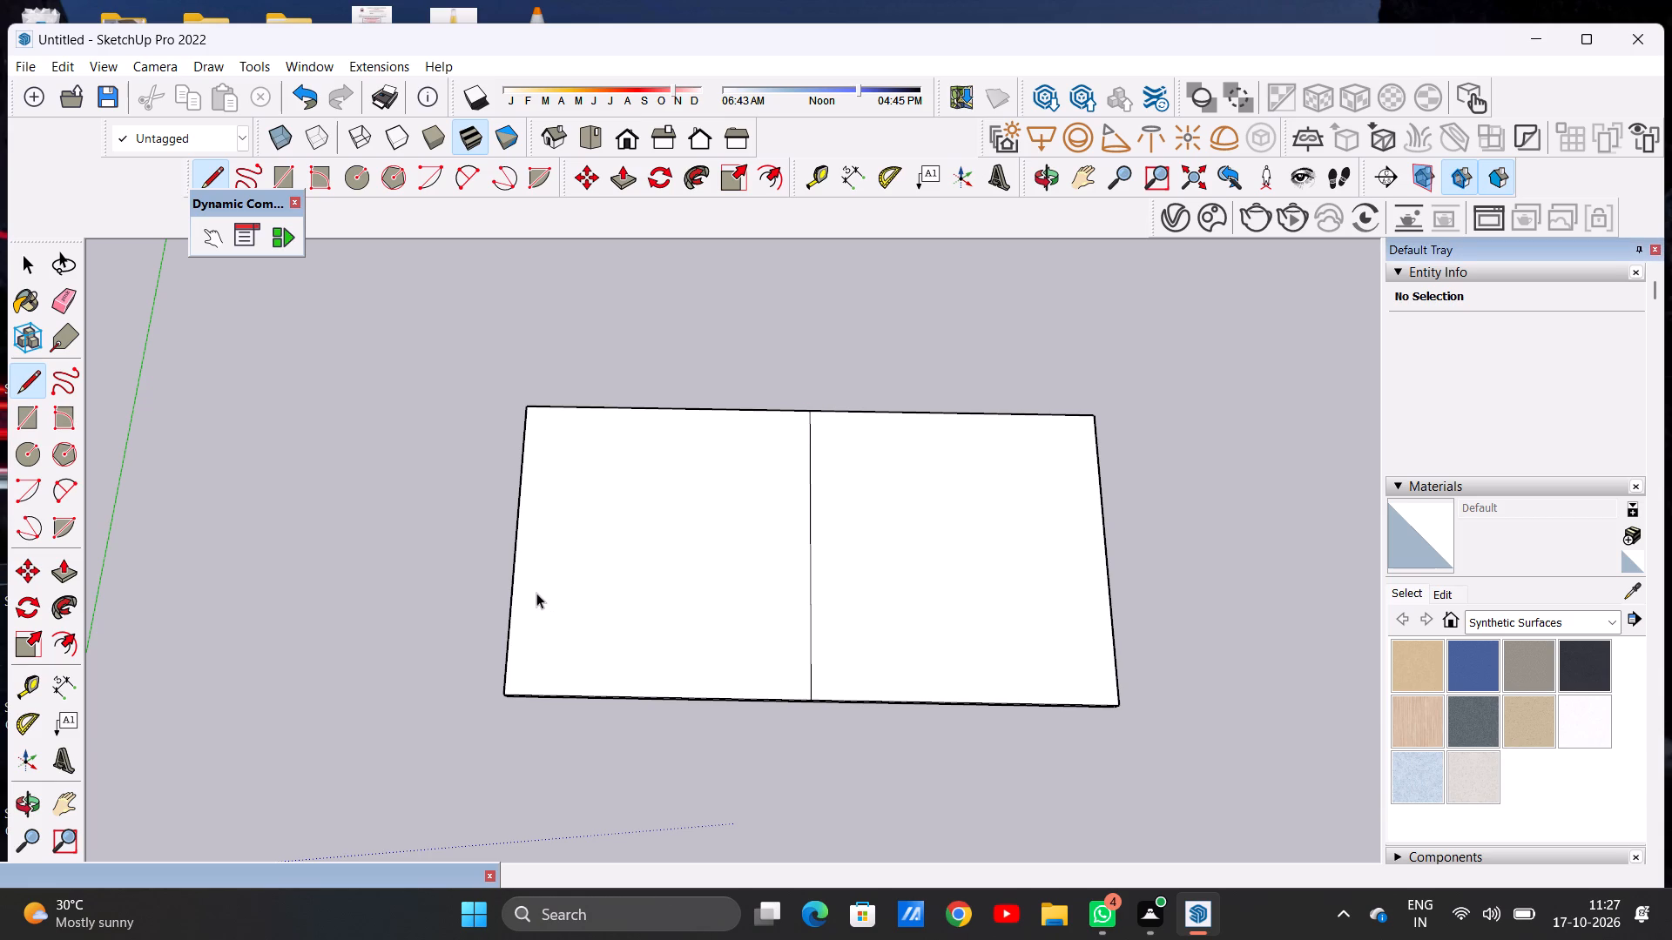
Inspect the slab's divided top face and thin sides from several angles.
scroll(536, 595, down, 6)
scroll(805, 595, up, 2)
middle_drag(800, 674, 799, 655)
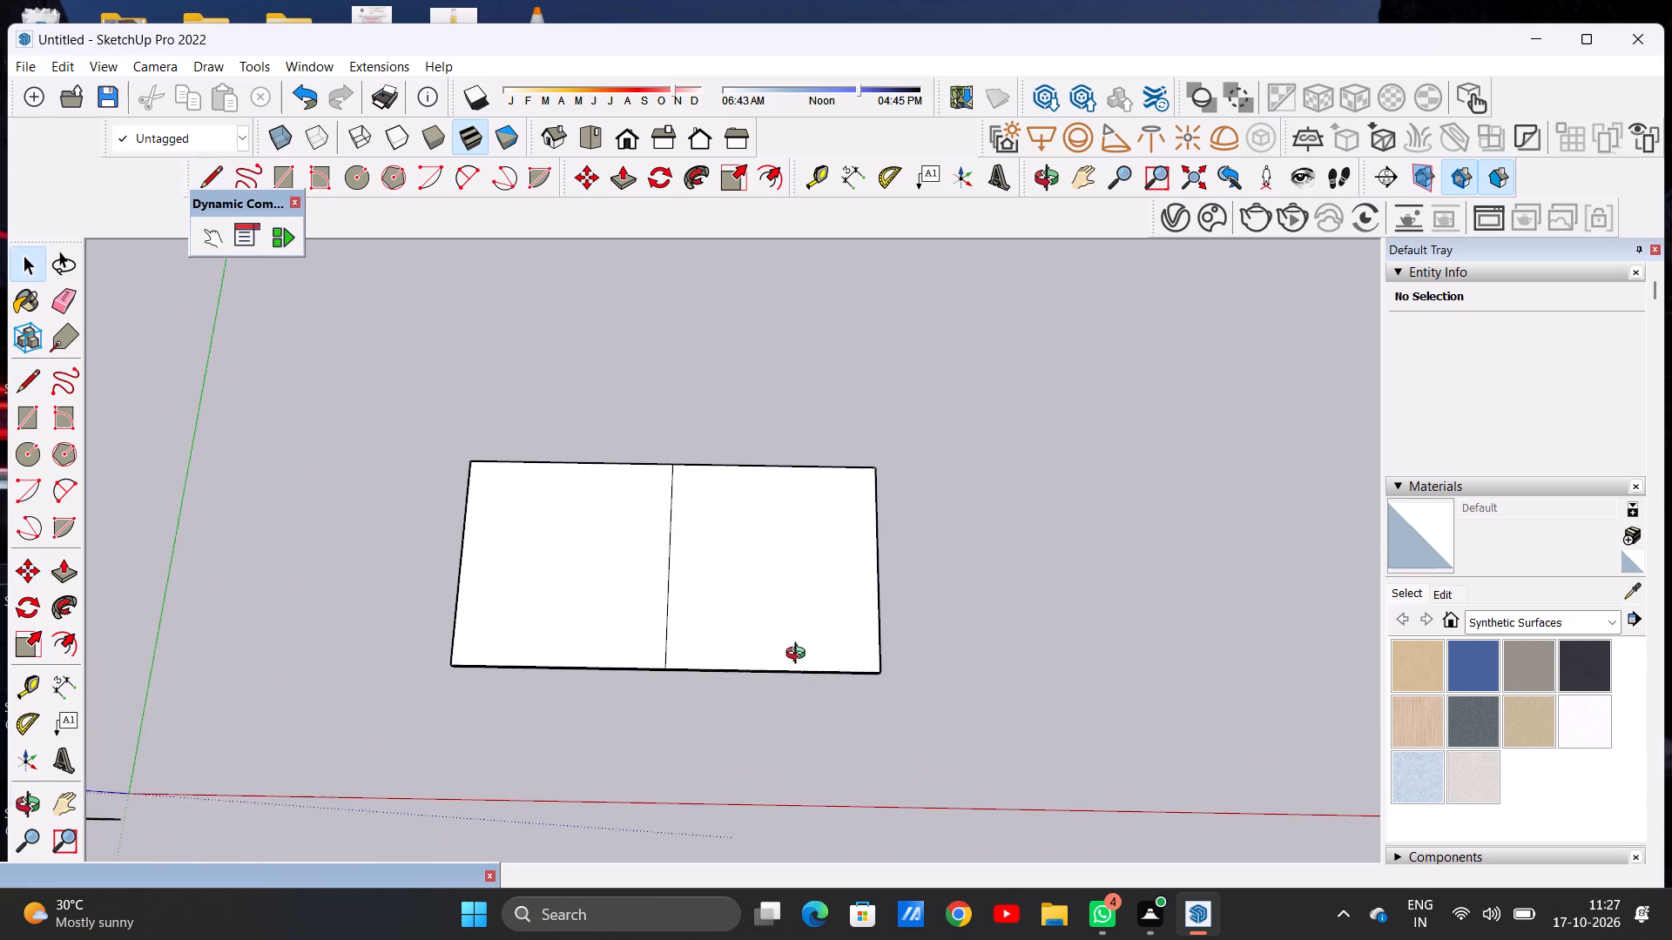
middle_drag(799, 655, 785, 587)
scroll(738, 540, up, 3)
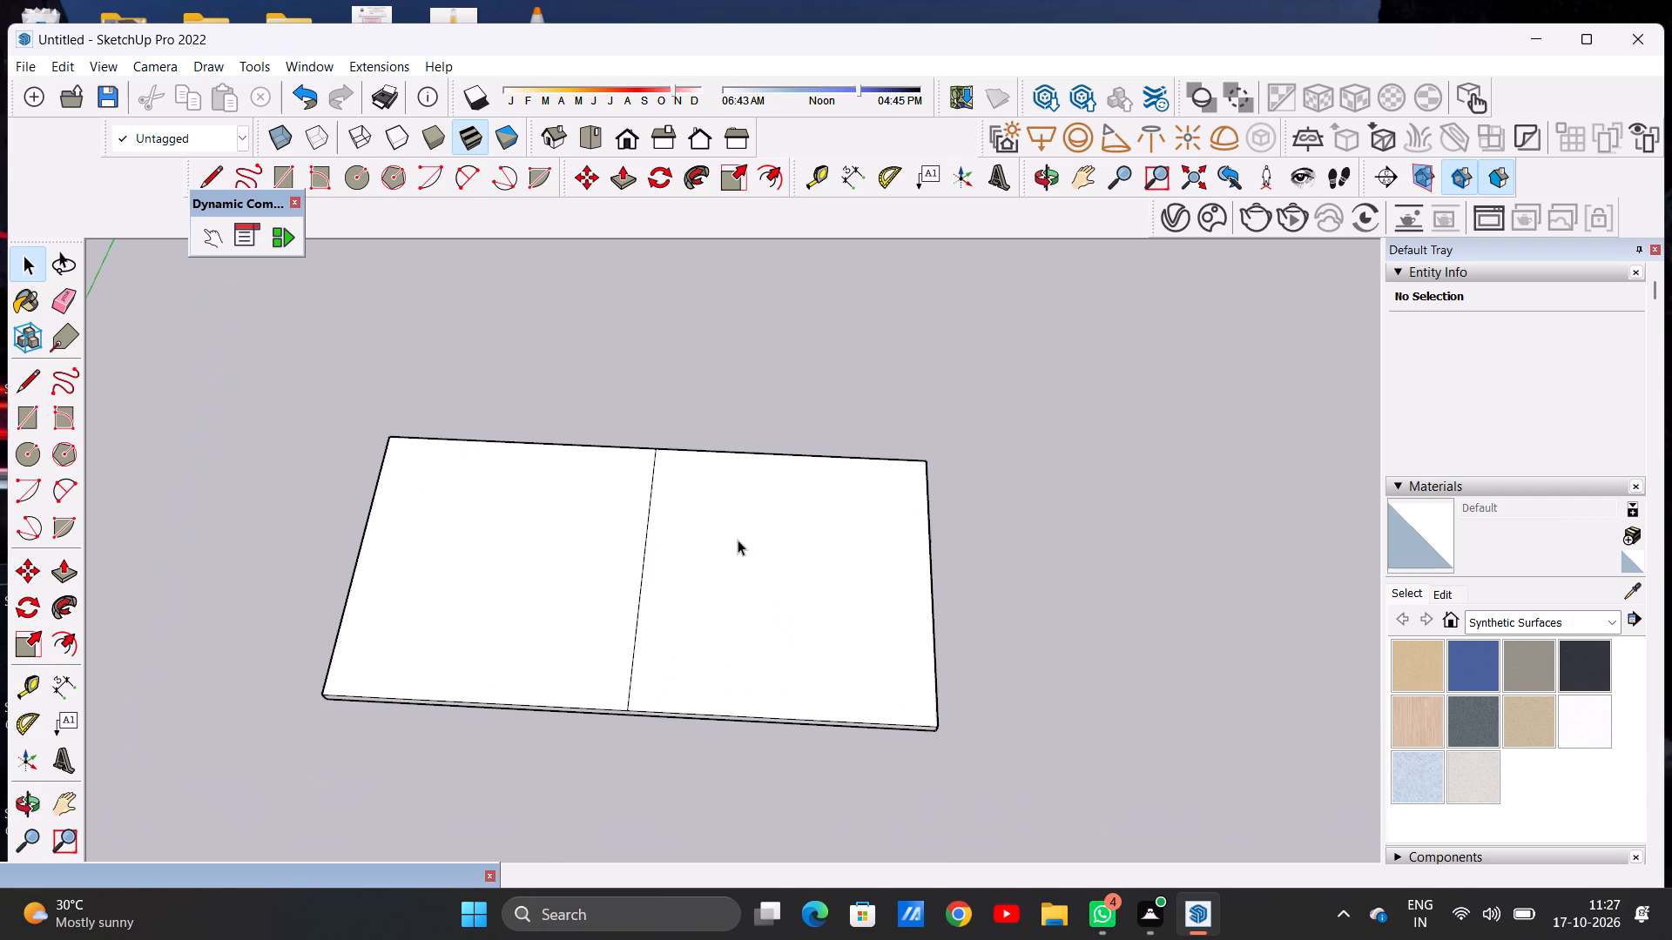
scroll(728, 587, down, 2)
scroll(792, 510, up, 3)
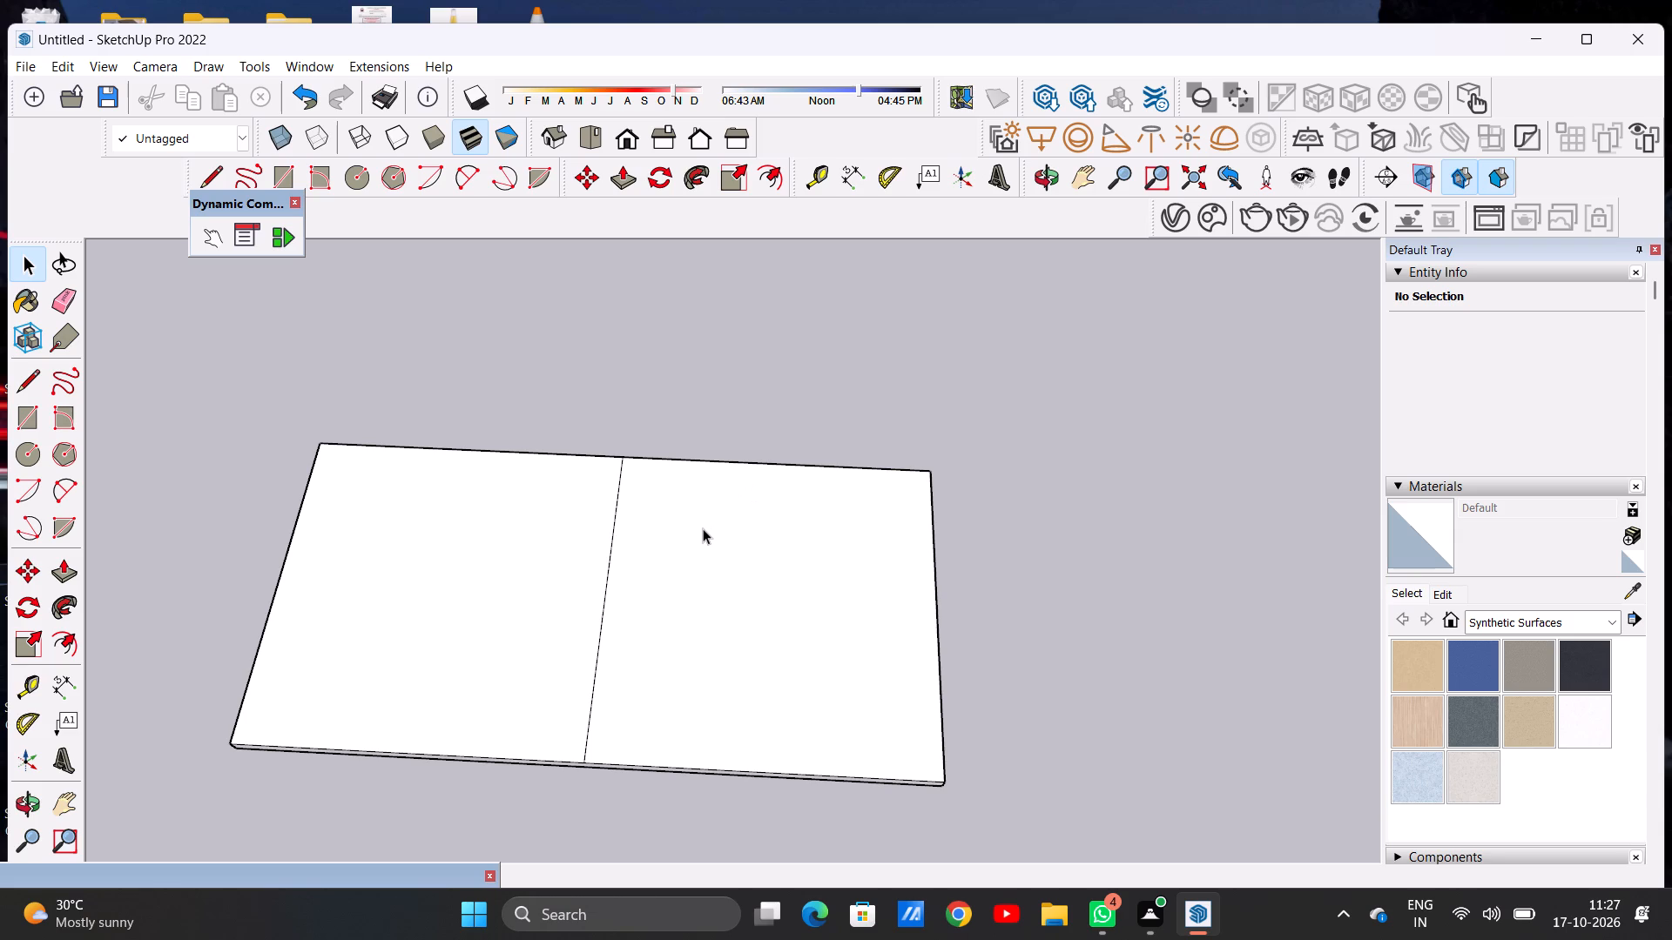
scroll(703, 528, down, 2)
middle_drag(808, 649, 846, 473)
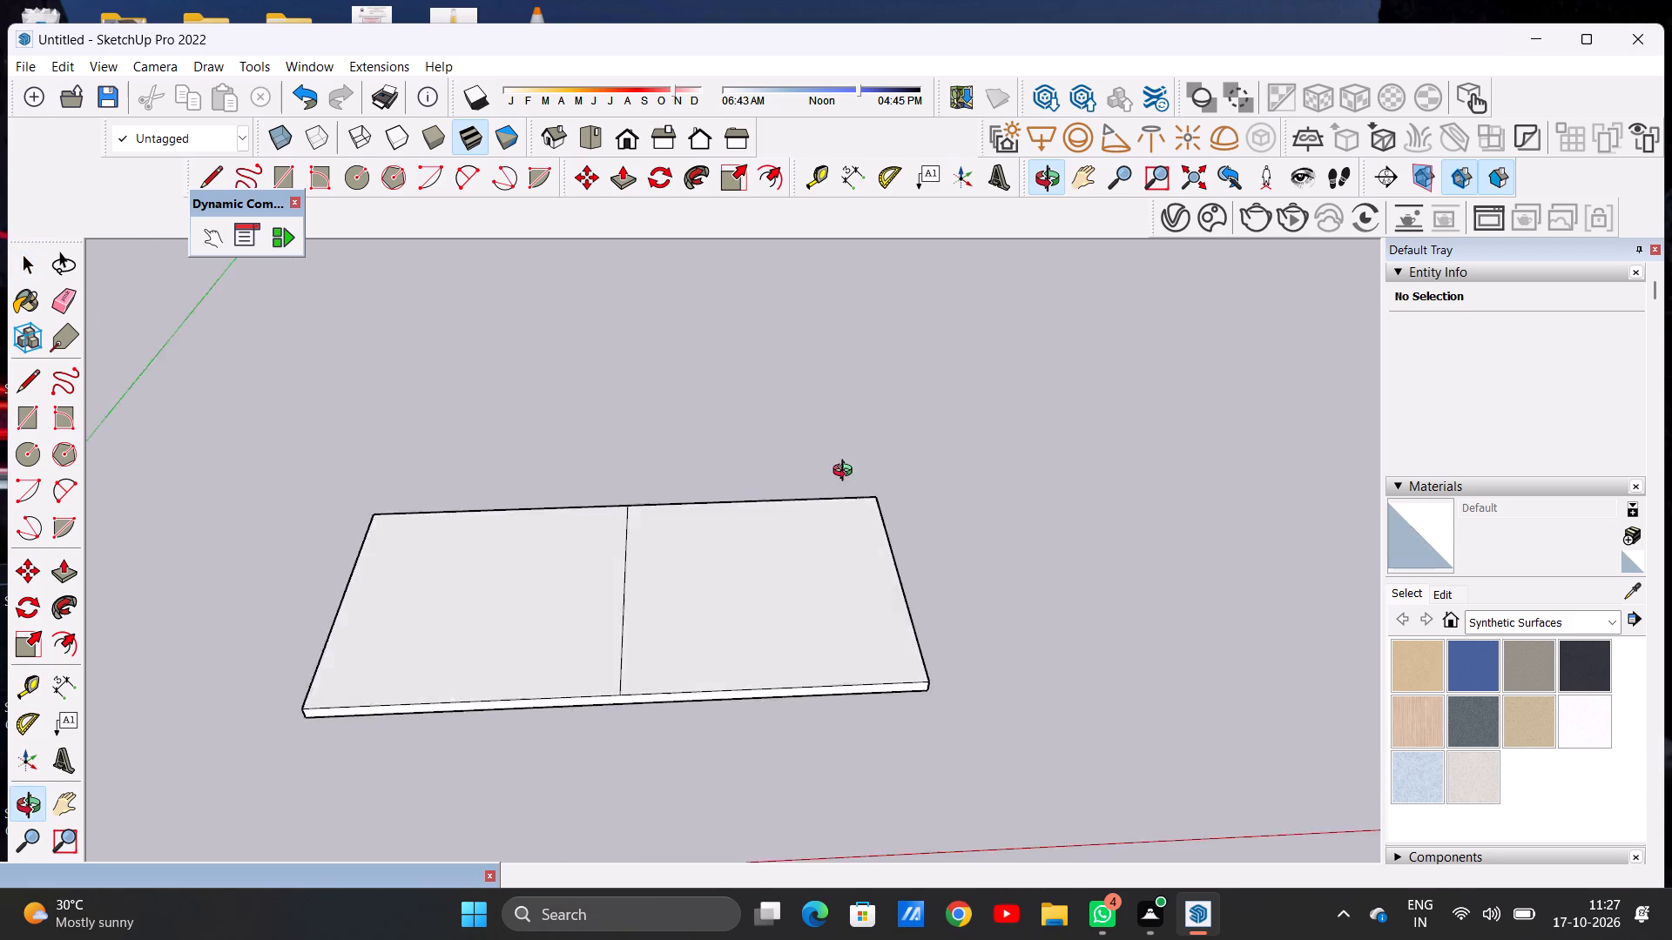
middle_drag(846, 473, 840, 421)
middle_drag(800, 773, 785, 683)
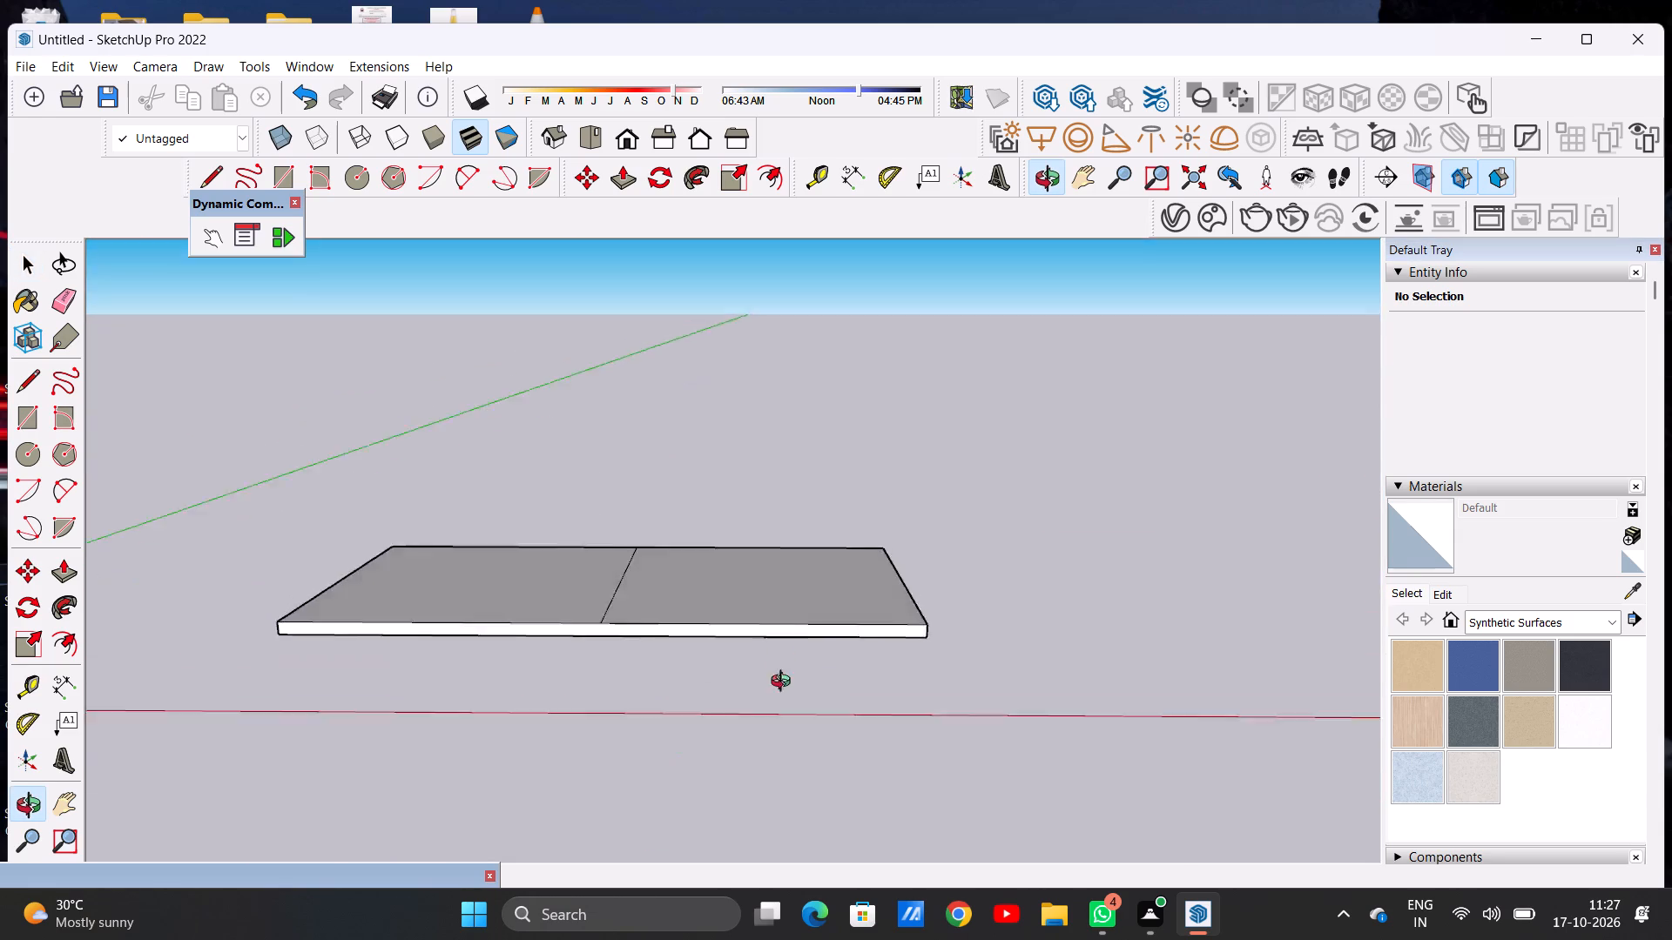
middle_drag(785, 683, 772, 783)
middle_drag(730, 518, 755, 767)
scroll(839, 633, up, 3)
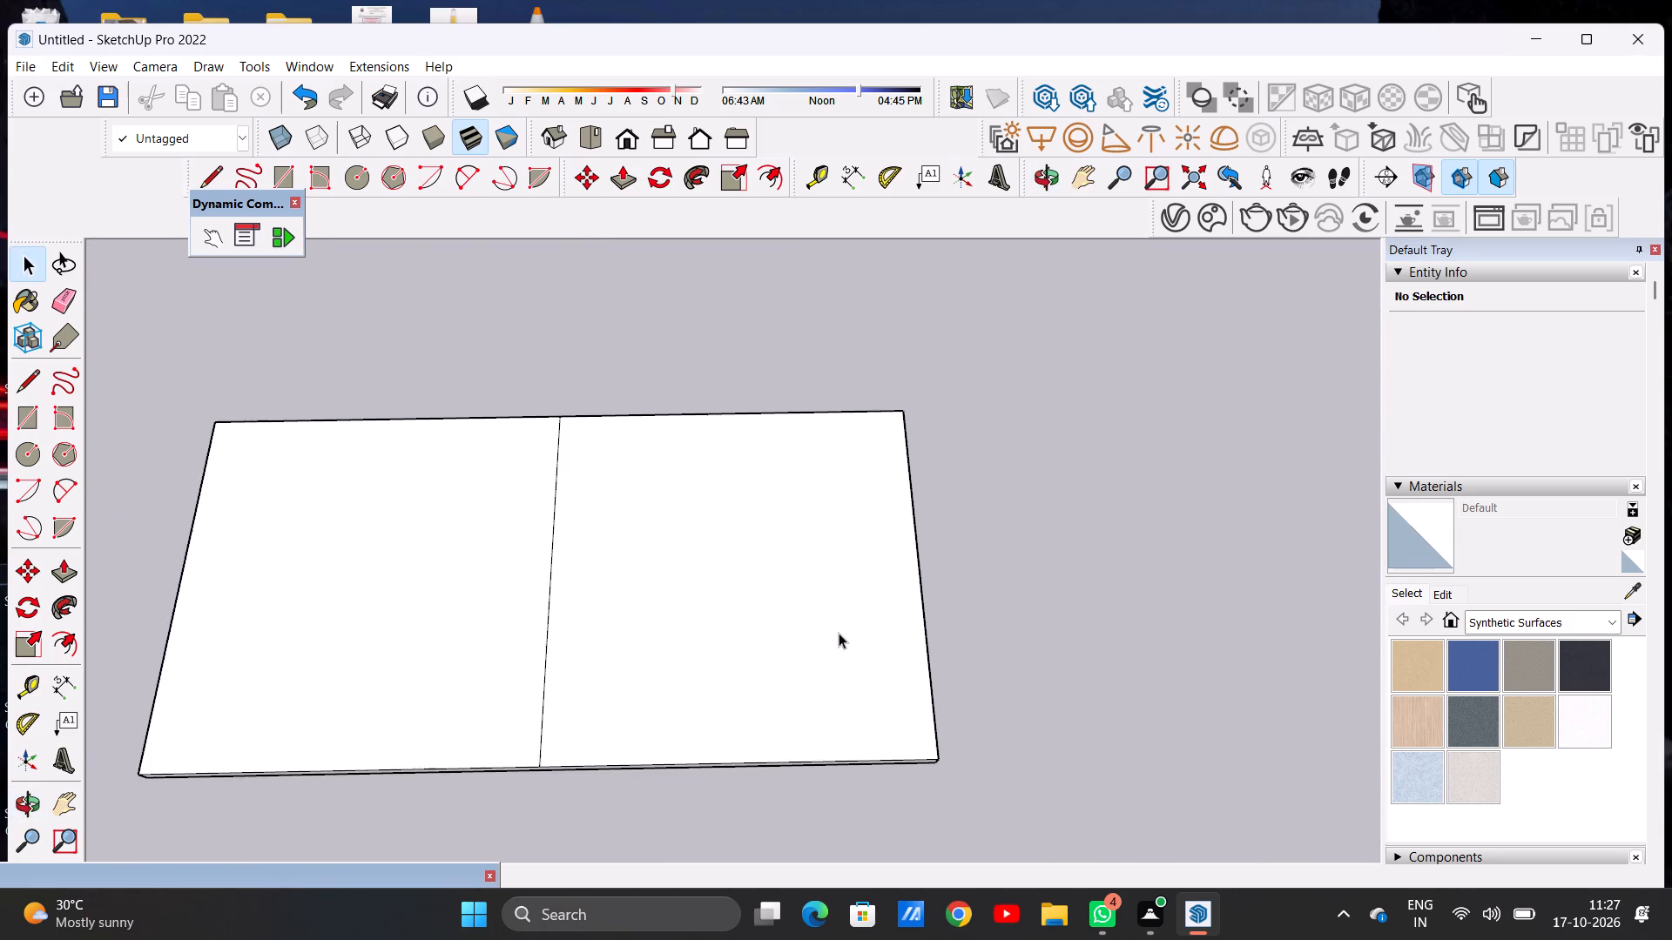
scroll(839, 633, up, 1)
middle_drag(1005, 629, 927, 507)
middle_drag(914, 485, 899, 463)
middle_drag(877, 428, 802, 330)
middle_drag(751, 275, 873, 574)
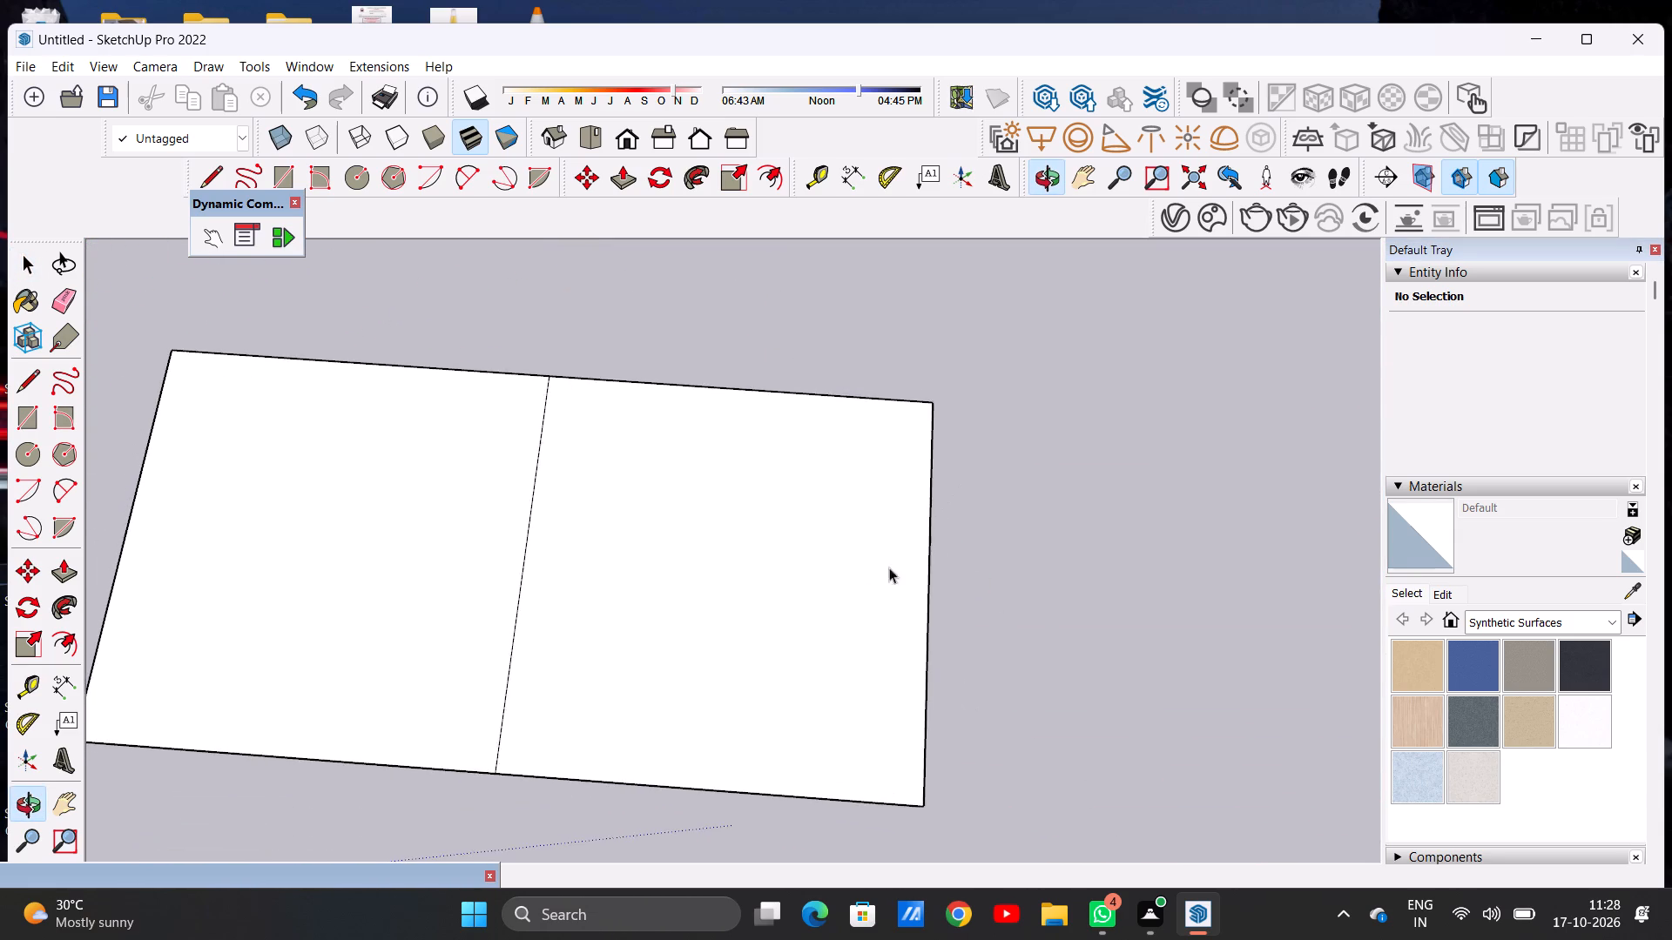
scroll(1003, 557, down, 7)
scroll(696, 567, up, 7)
middle_drag(695, 567, 752, 625)
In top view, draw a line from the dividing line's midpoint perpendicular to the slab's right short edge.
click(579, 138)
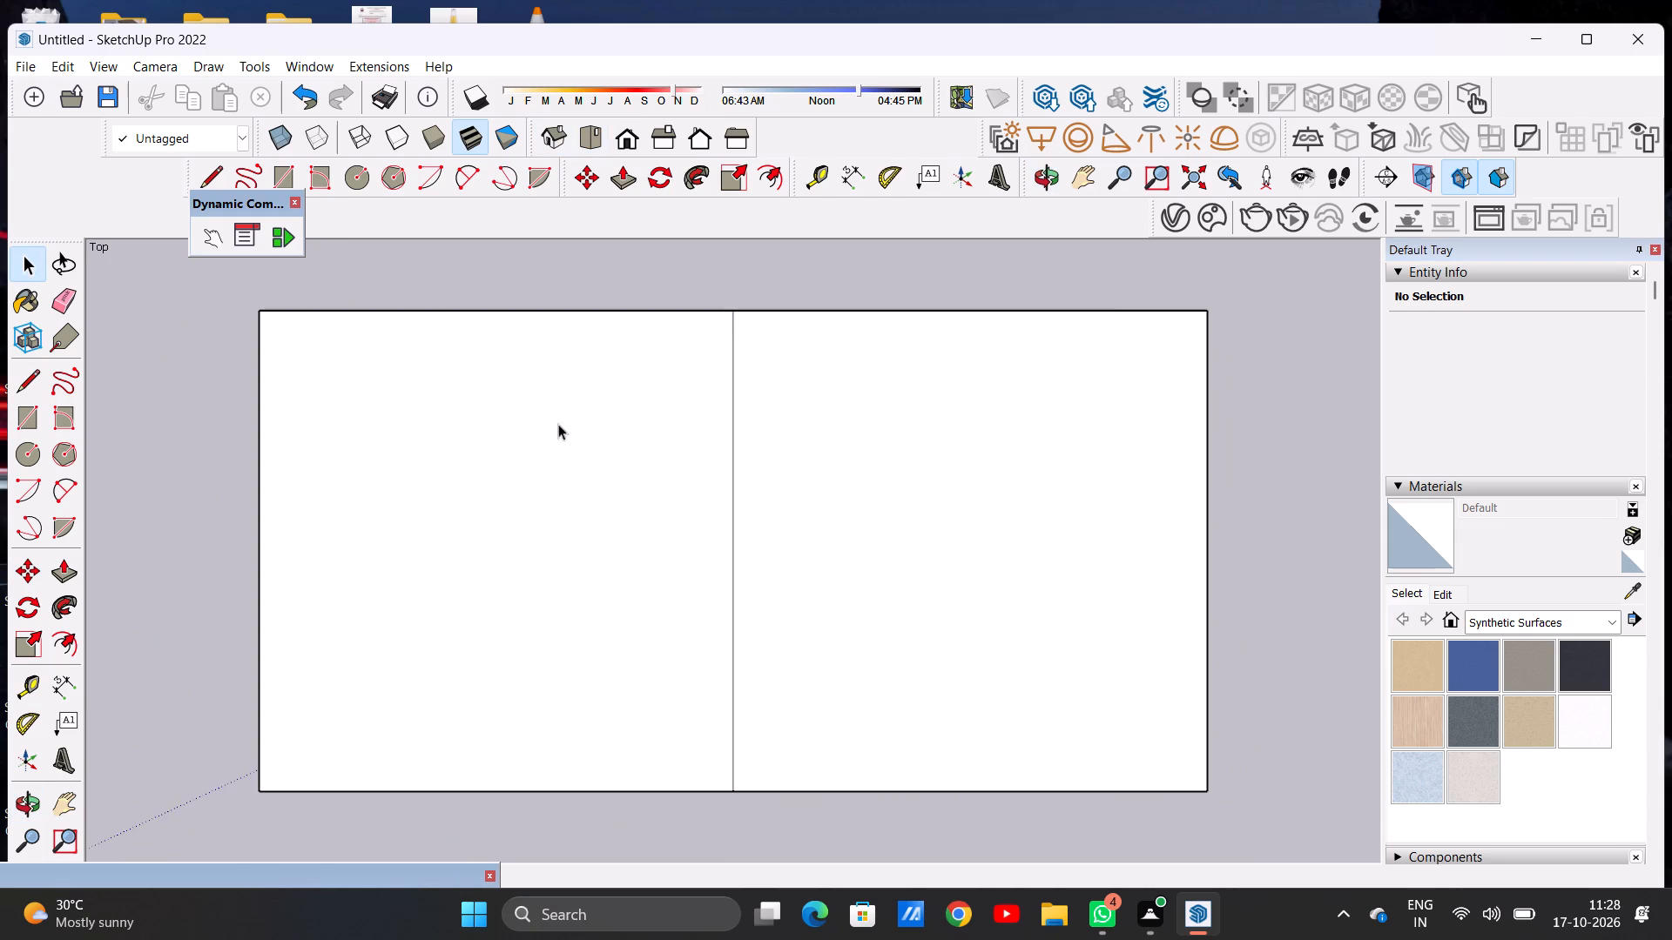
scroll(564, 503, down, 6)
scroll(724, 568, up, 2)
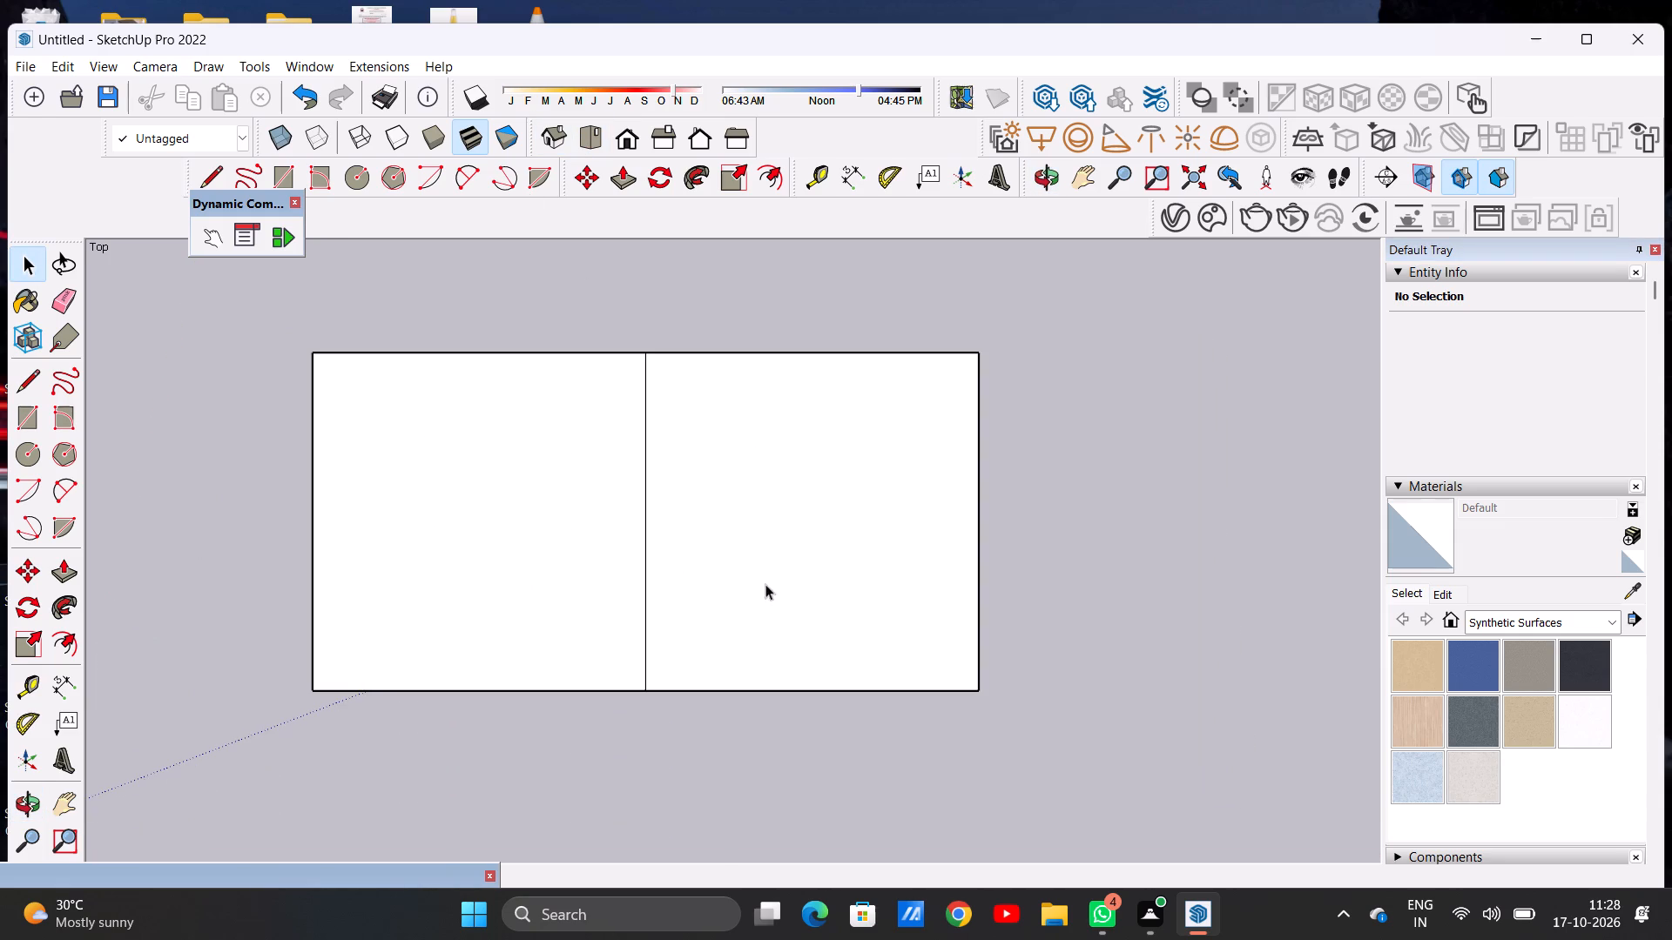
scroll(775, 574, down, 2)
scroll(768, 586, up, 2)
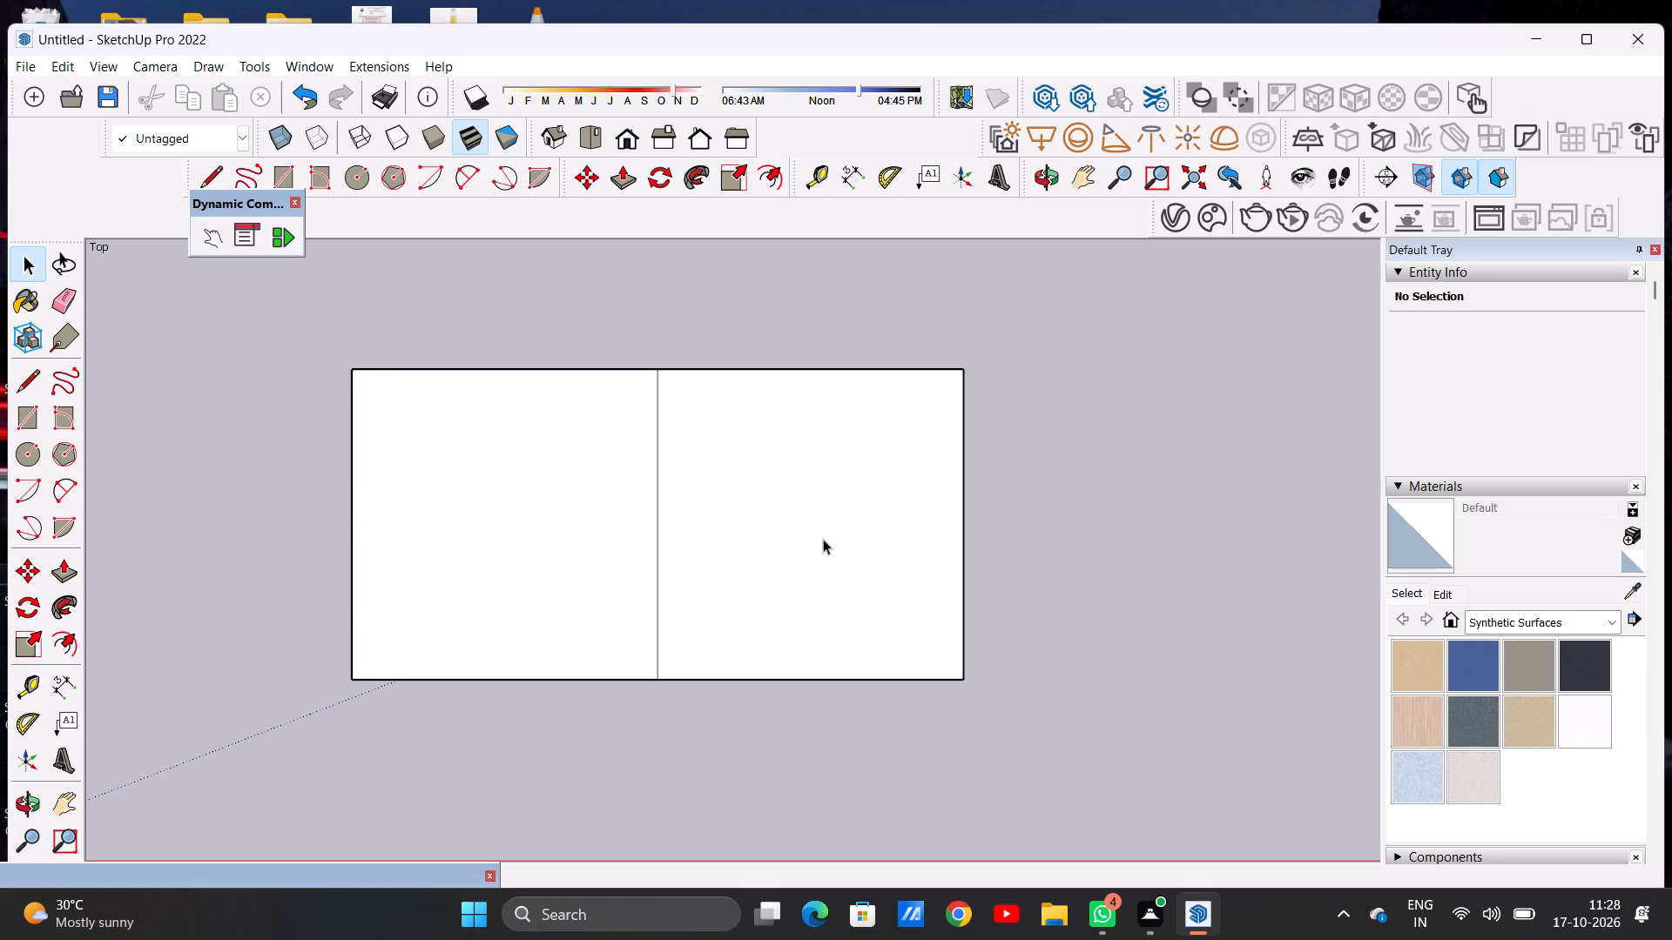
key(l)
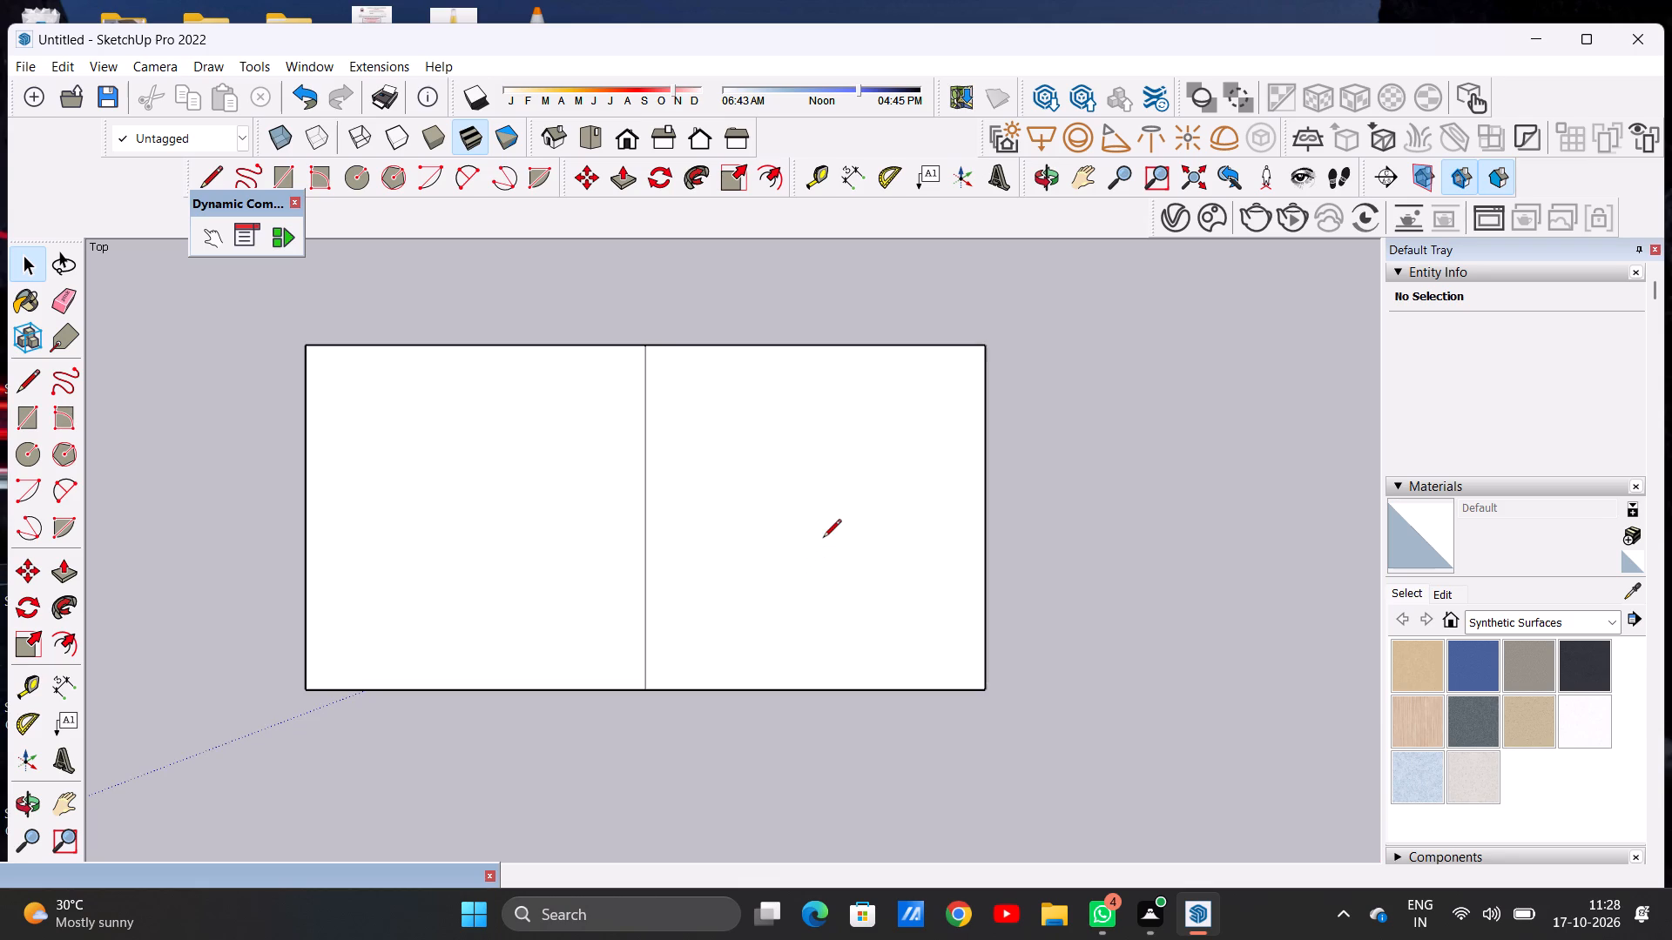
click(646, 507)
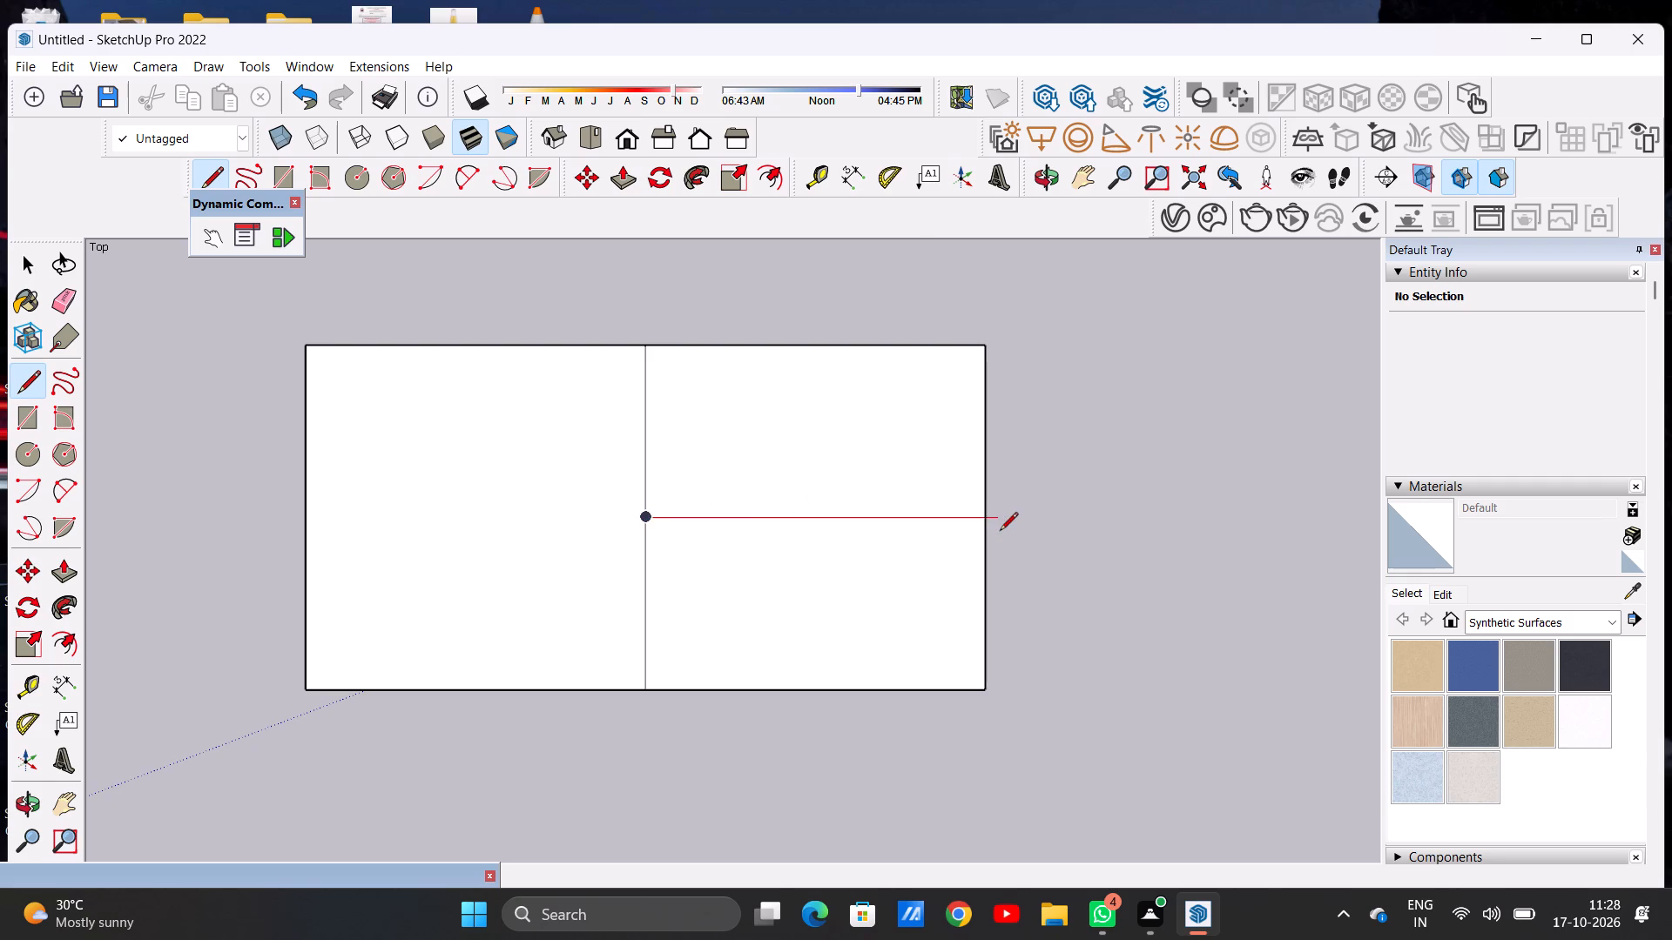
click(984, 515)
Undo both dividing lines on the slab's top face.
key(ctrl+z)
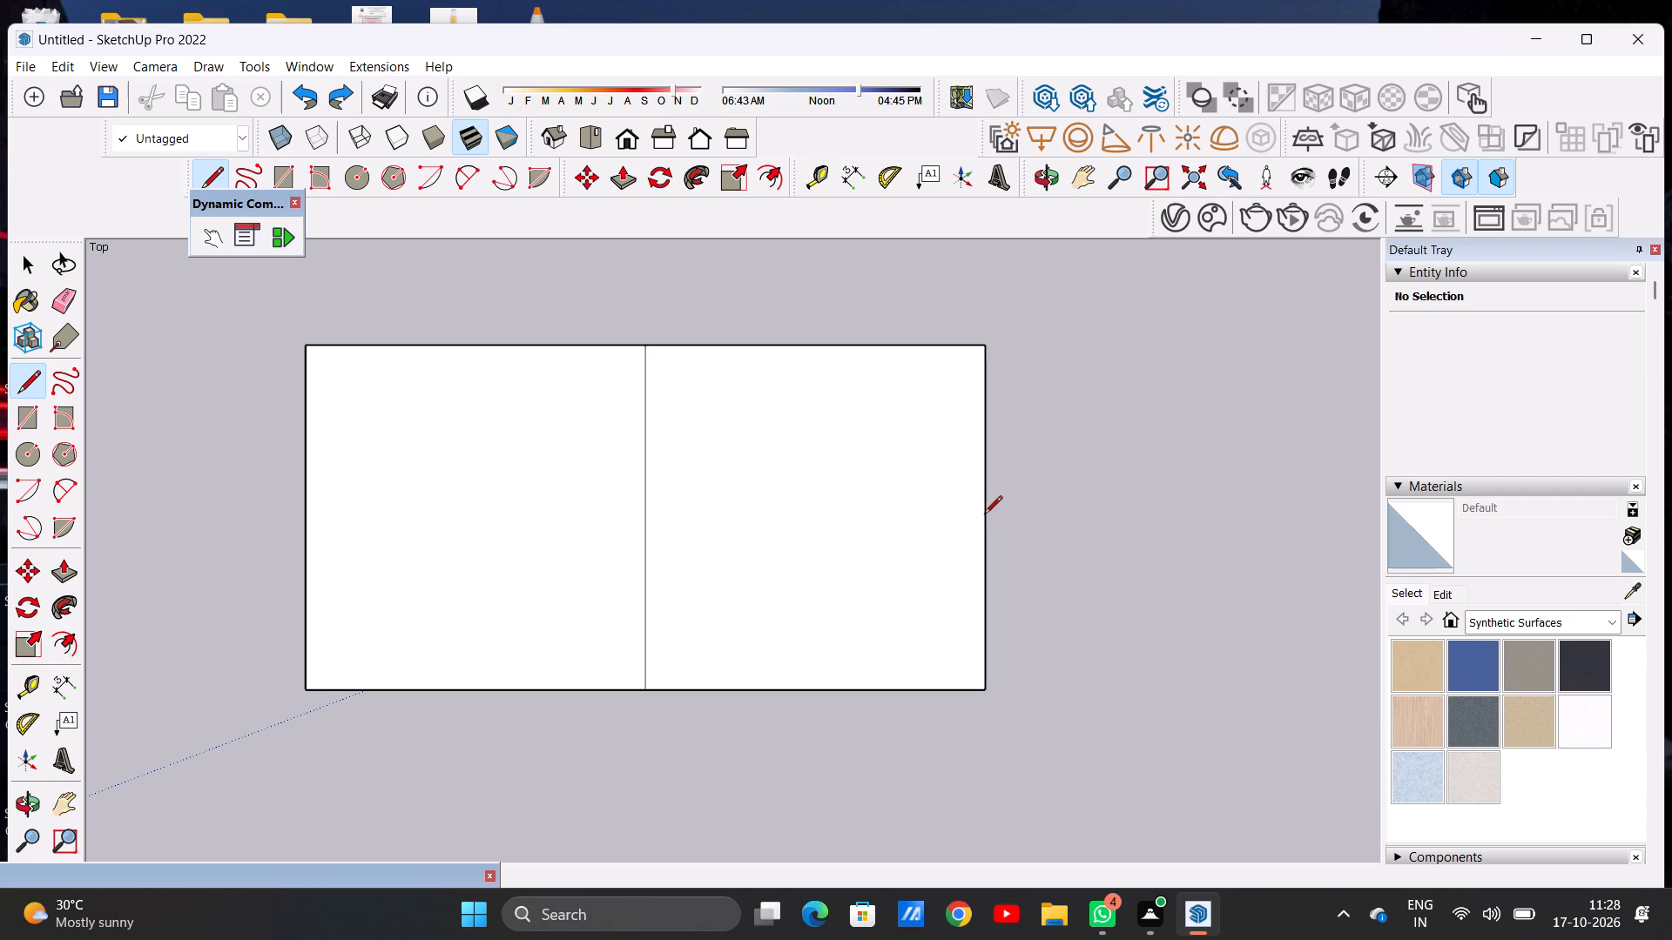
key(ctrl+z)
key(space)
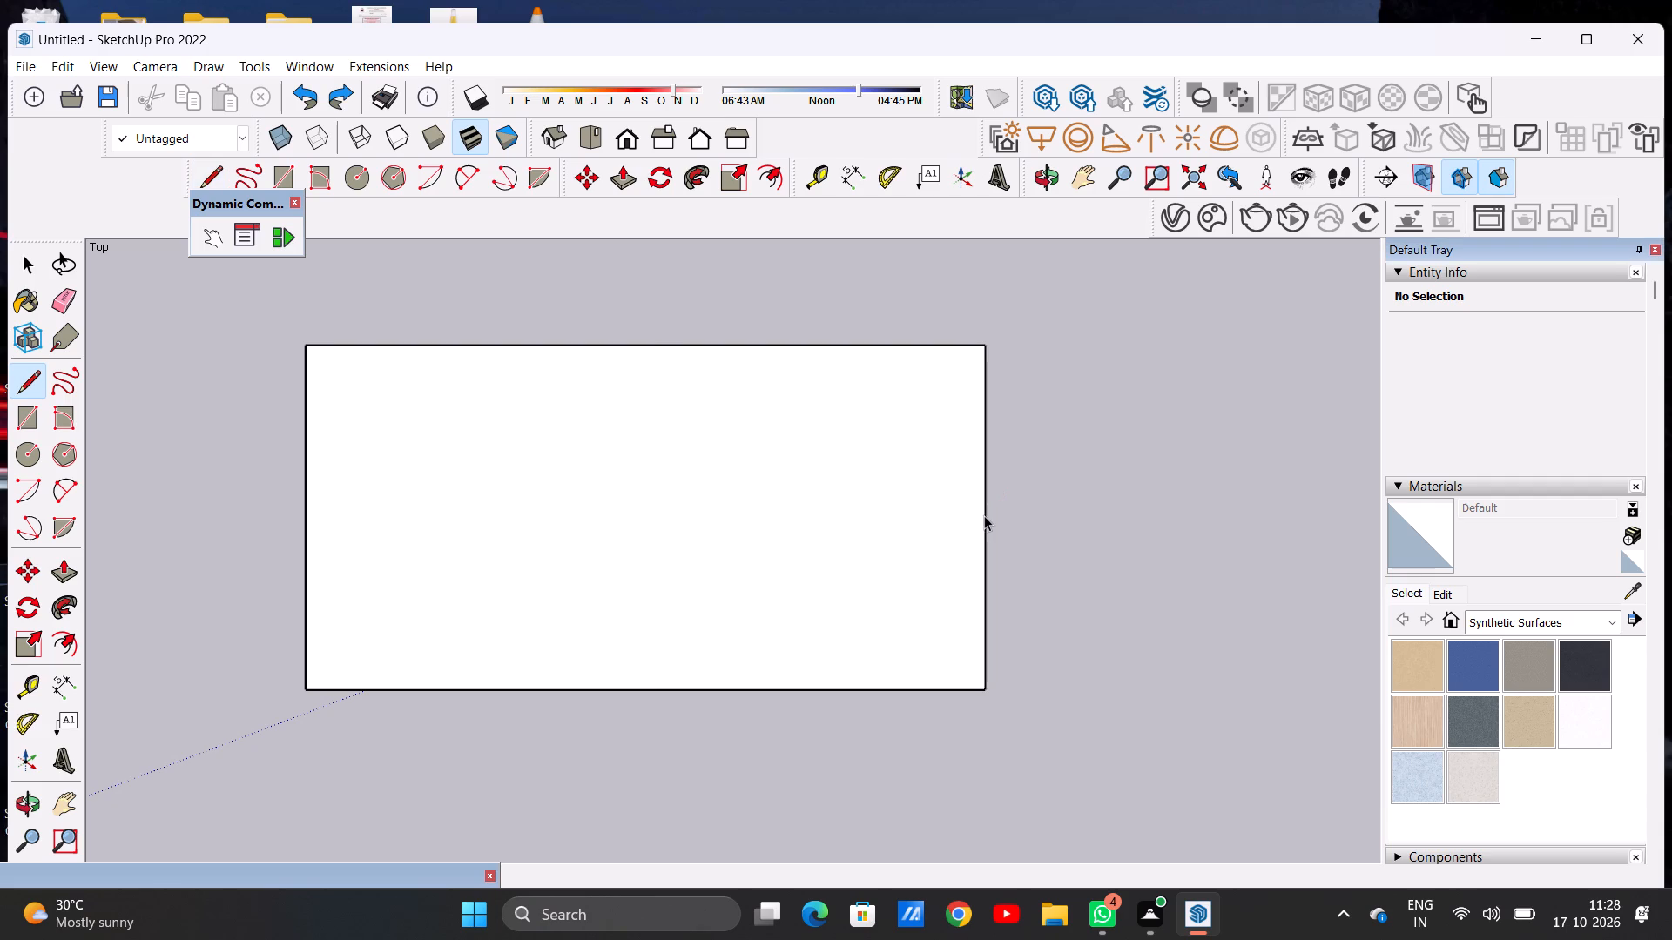
Offset the slab's top face outline inward to form a narrow, even border around an inner rectangle.
text(OF)
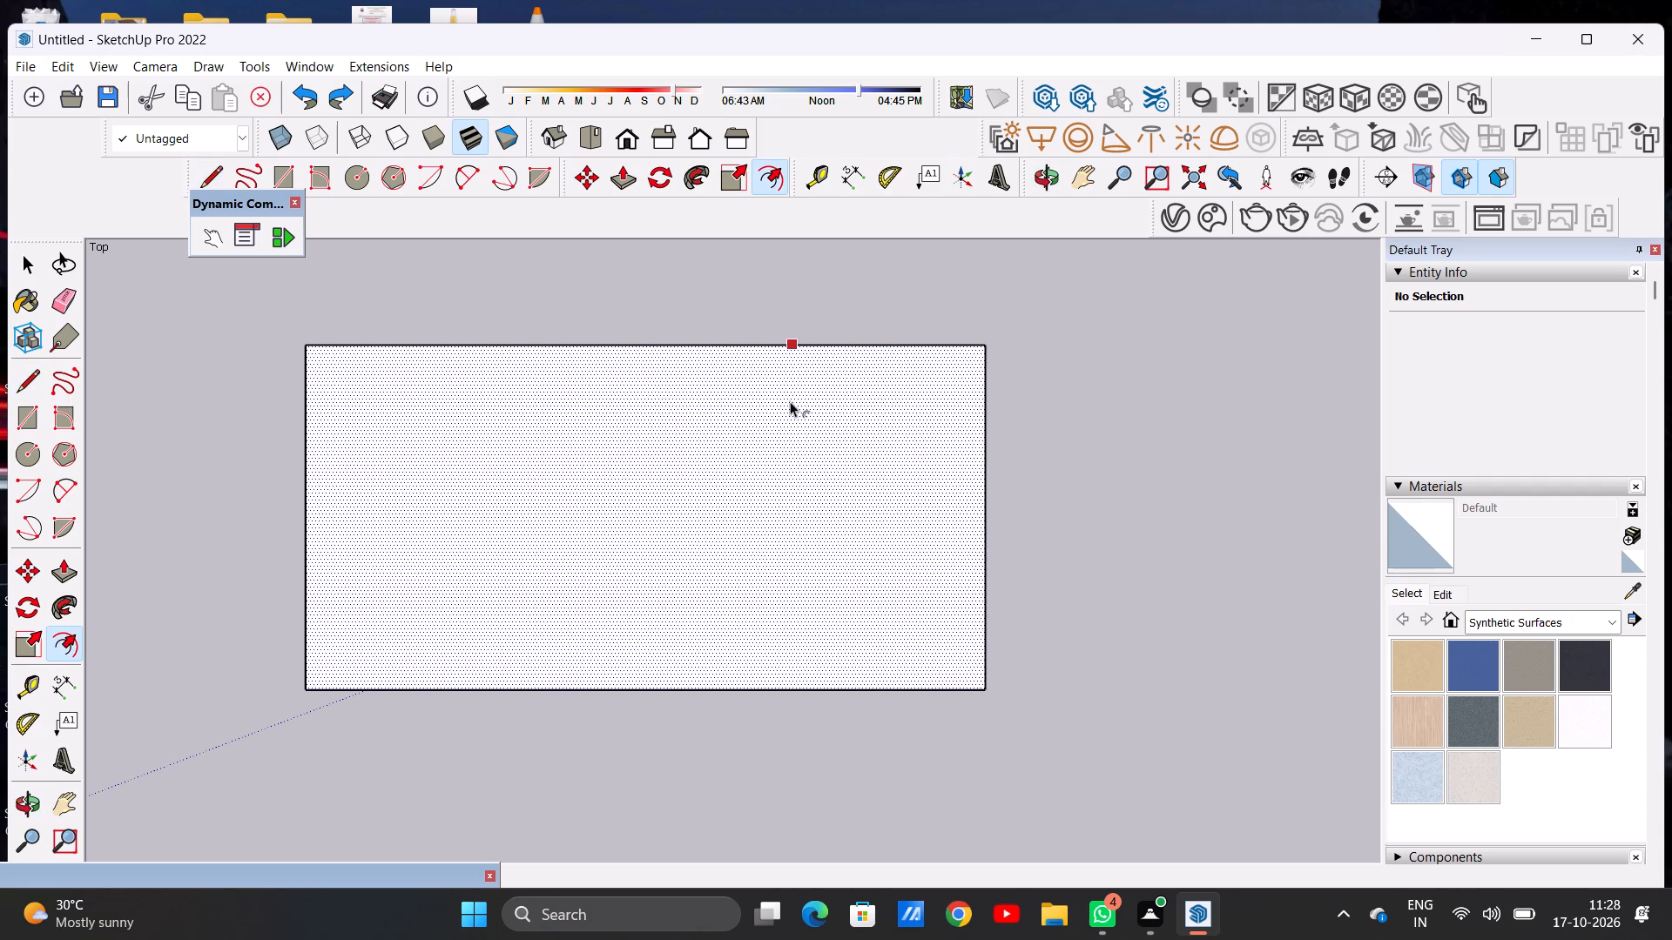
click(790, 401)
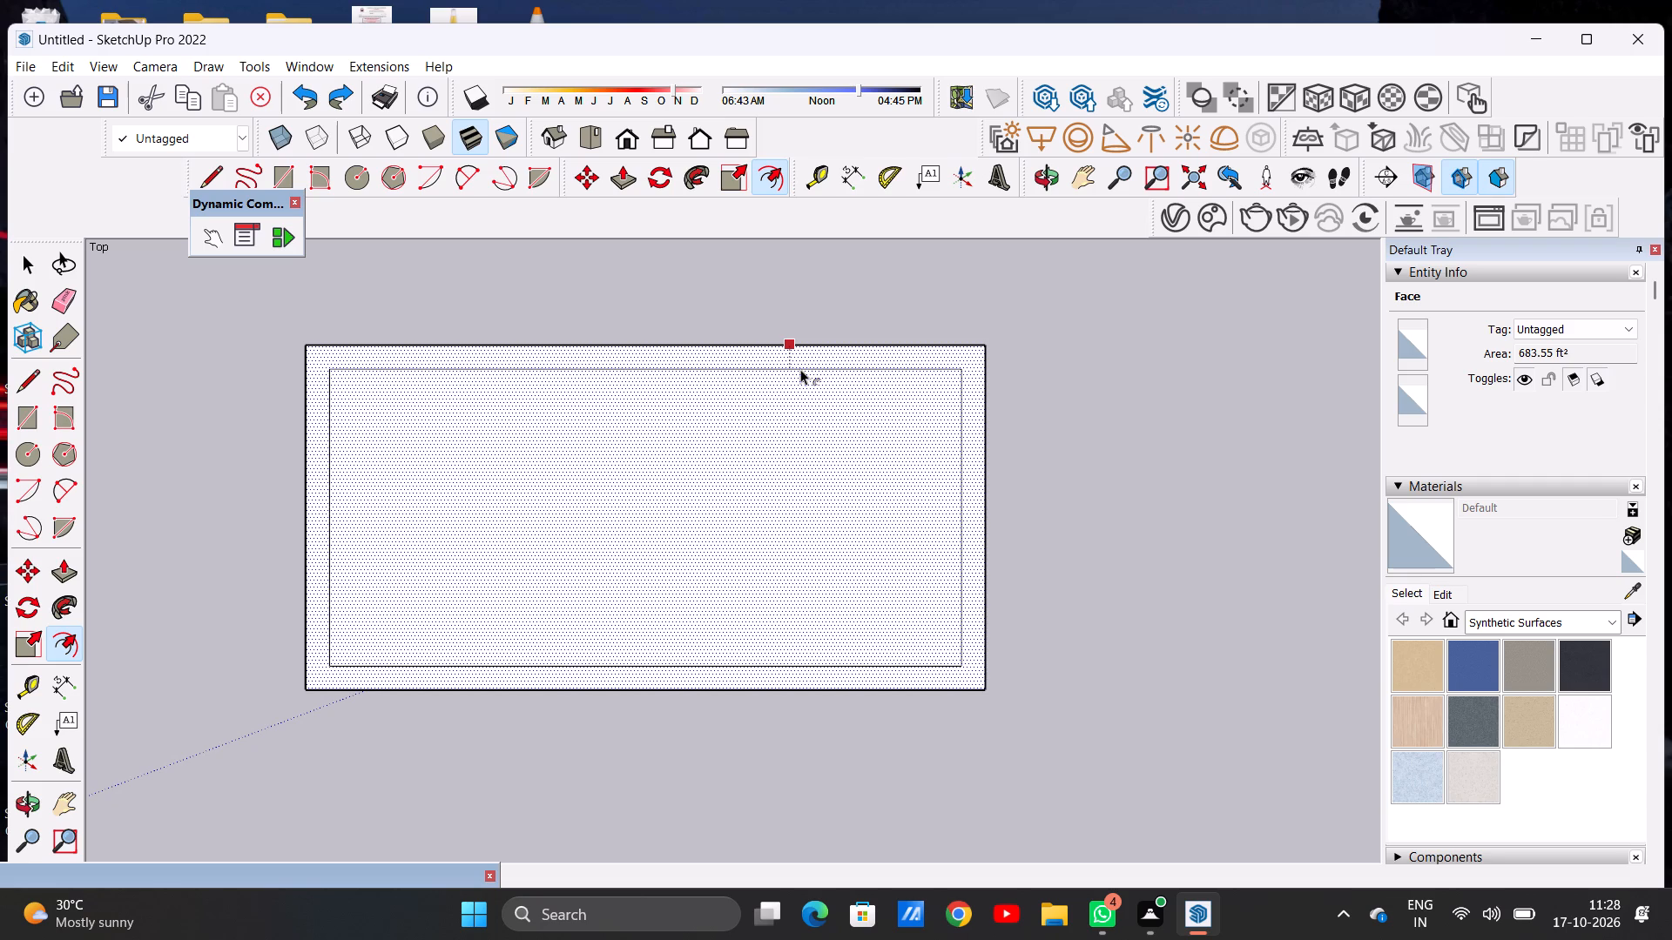
click(800, 369)
key(space)
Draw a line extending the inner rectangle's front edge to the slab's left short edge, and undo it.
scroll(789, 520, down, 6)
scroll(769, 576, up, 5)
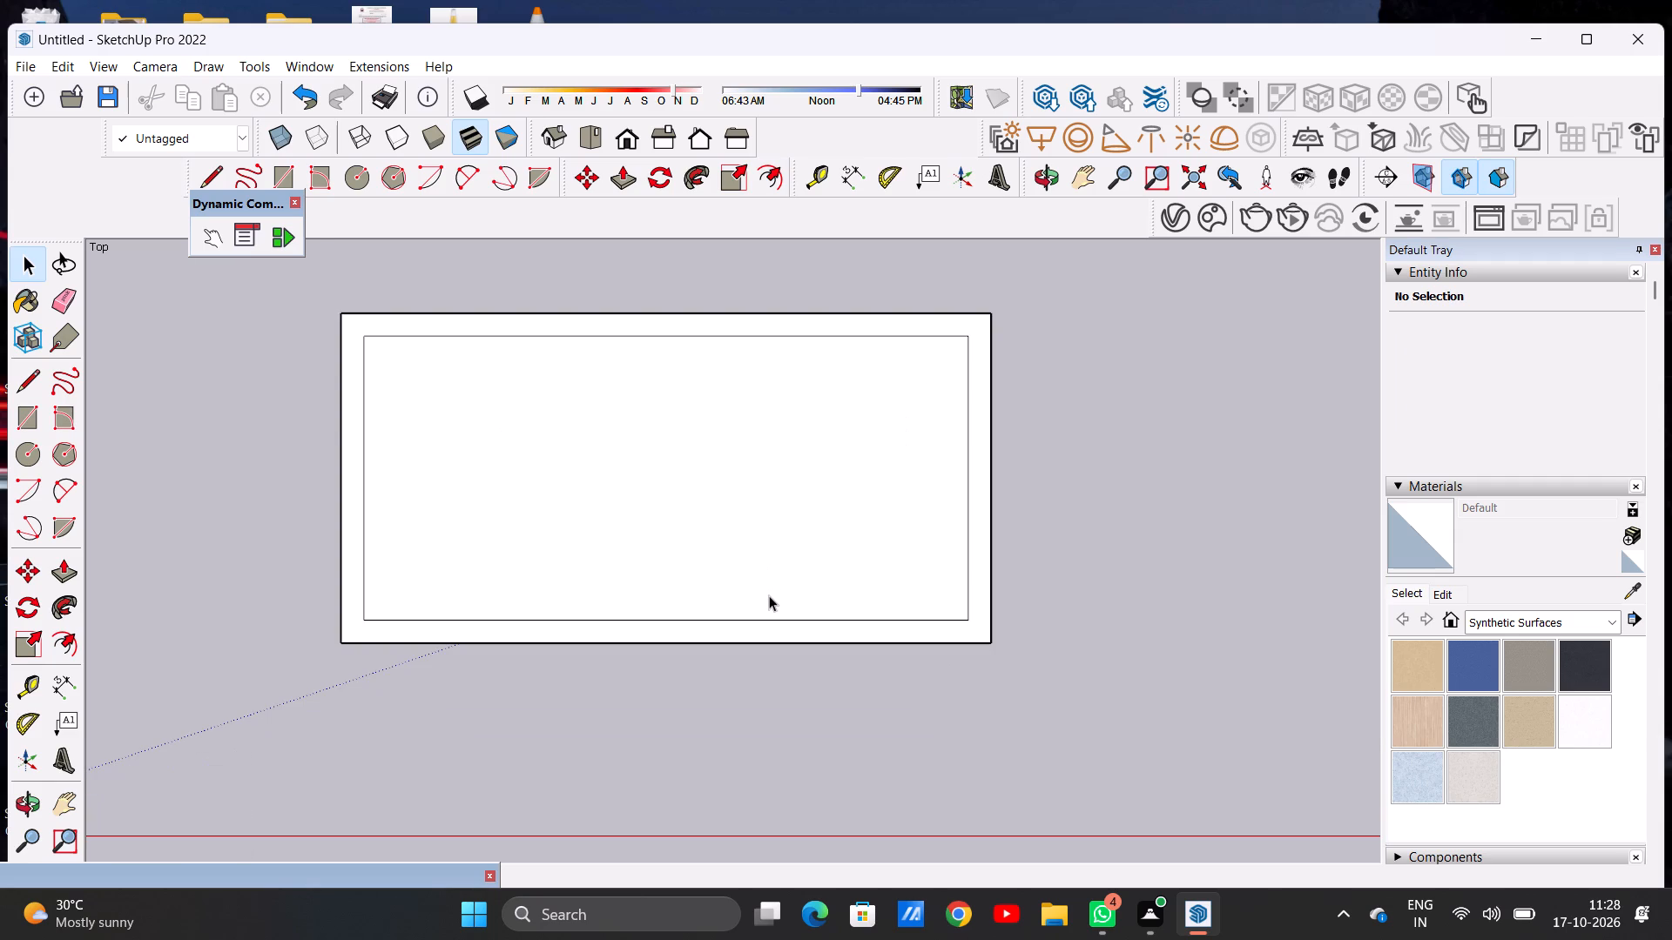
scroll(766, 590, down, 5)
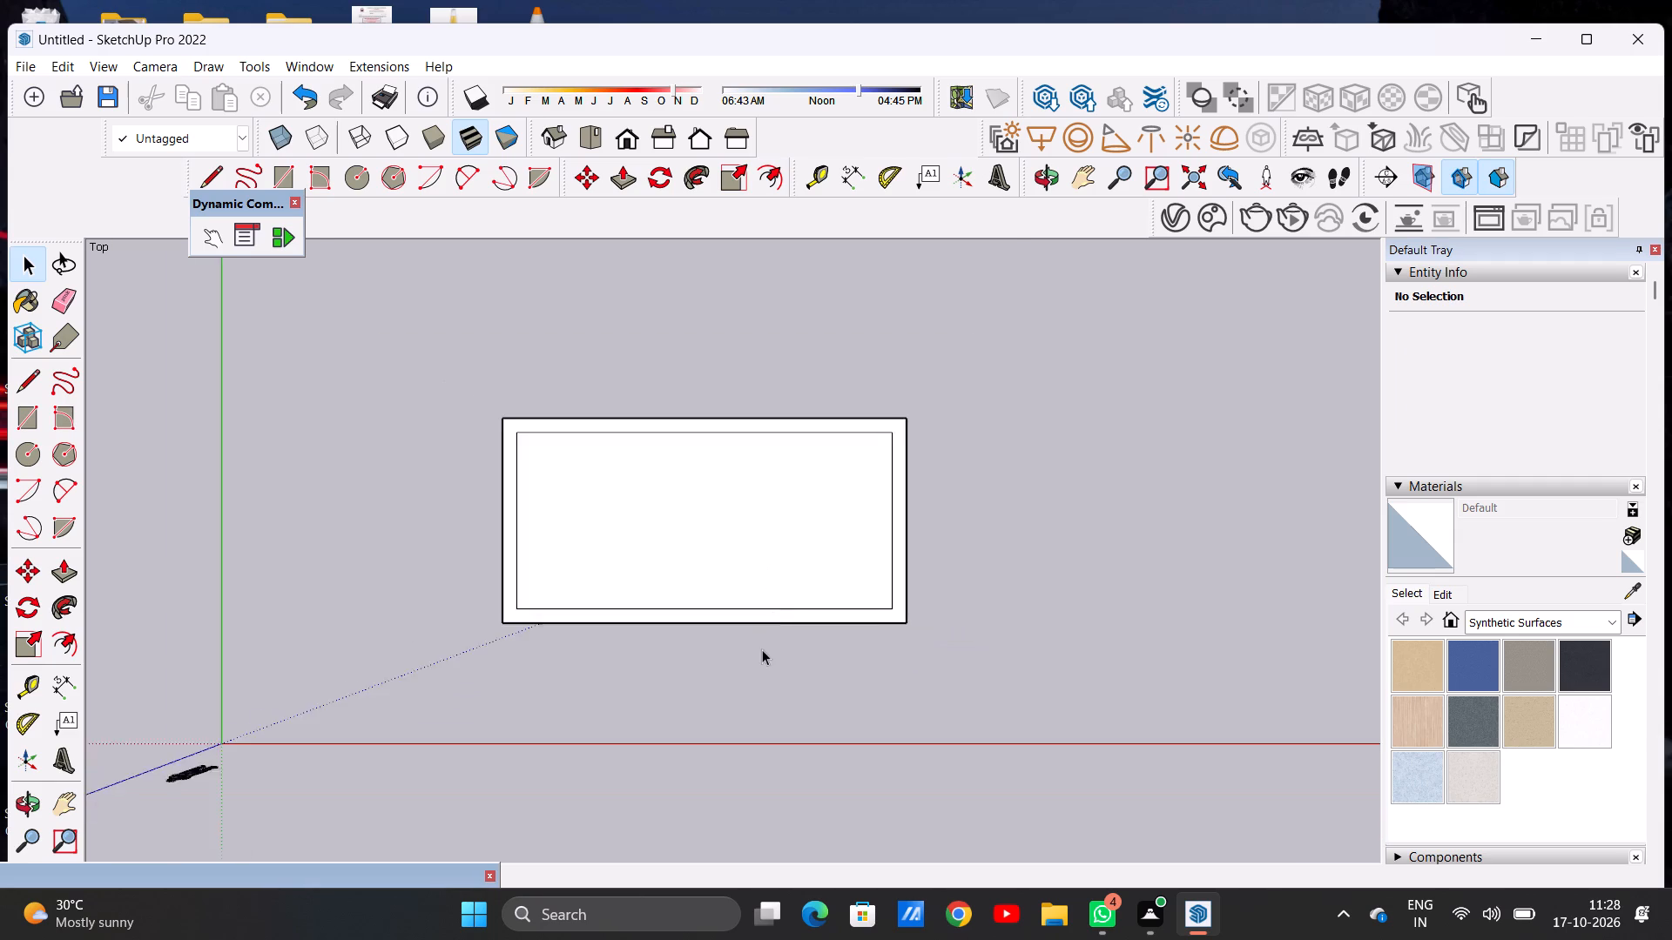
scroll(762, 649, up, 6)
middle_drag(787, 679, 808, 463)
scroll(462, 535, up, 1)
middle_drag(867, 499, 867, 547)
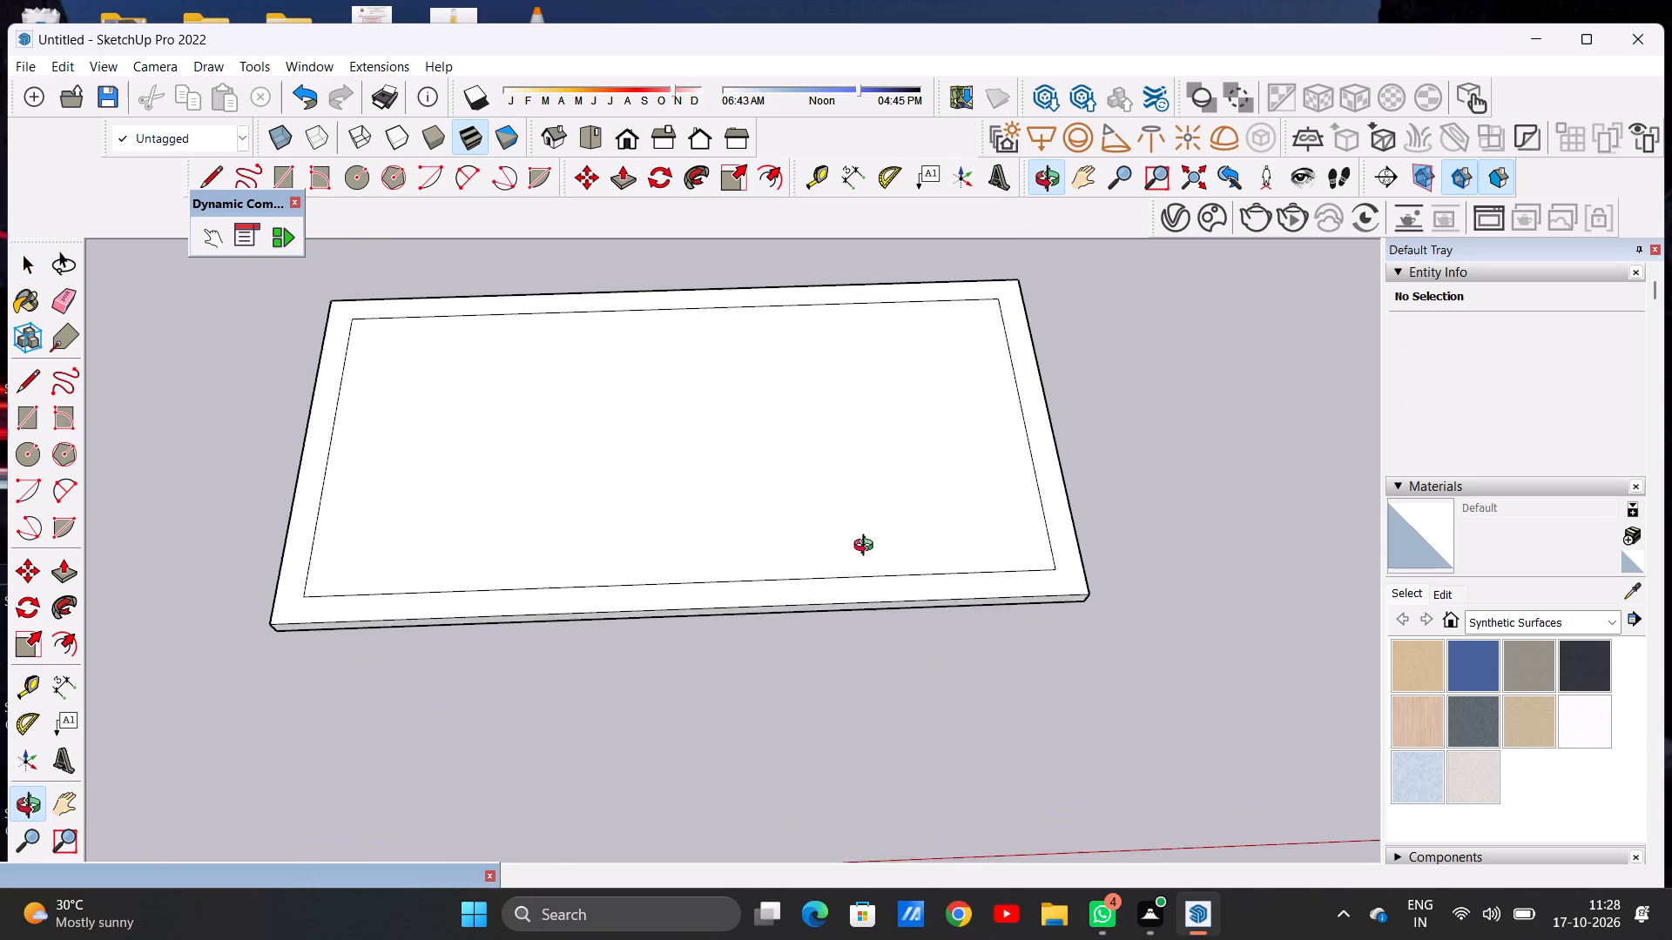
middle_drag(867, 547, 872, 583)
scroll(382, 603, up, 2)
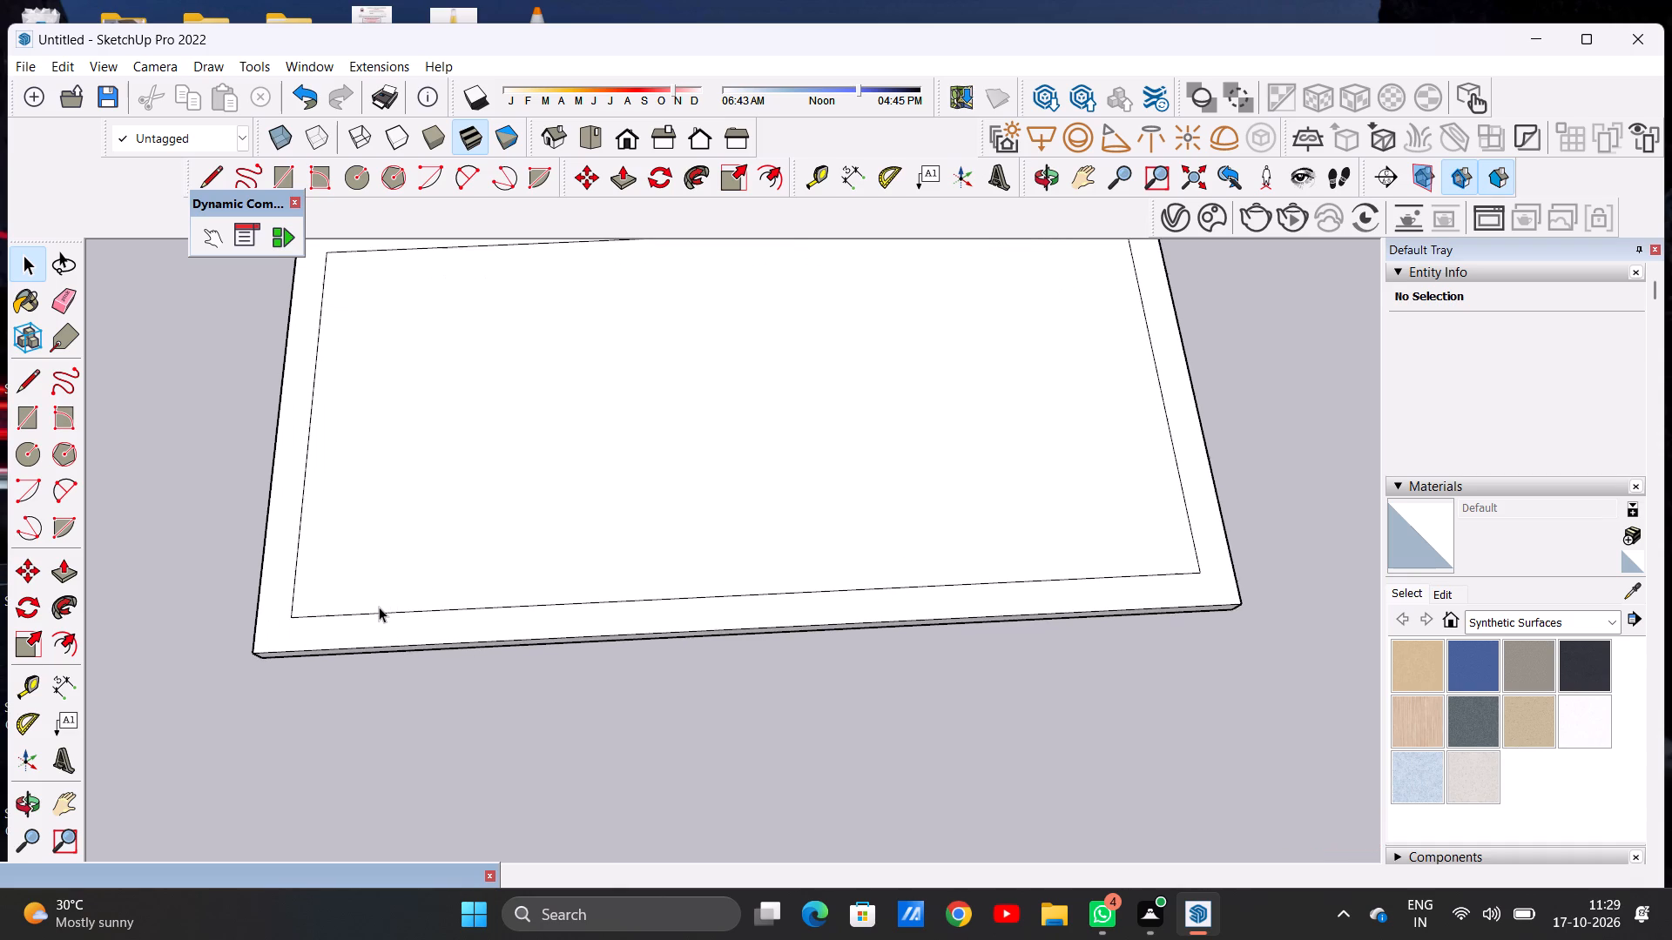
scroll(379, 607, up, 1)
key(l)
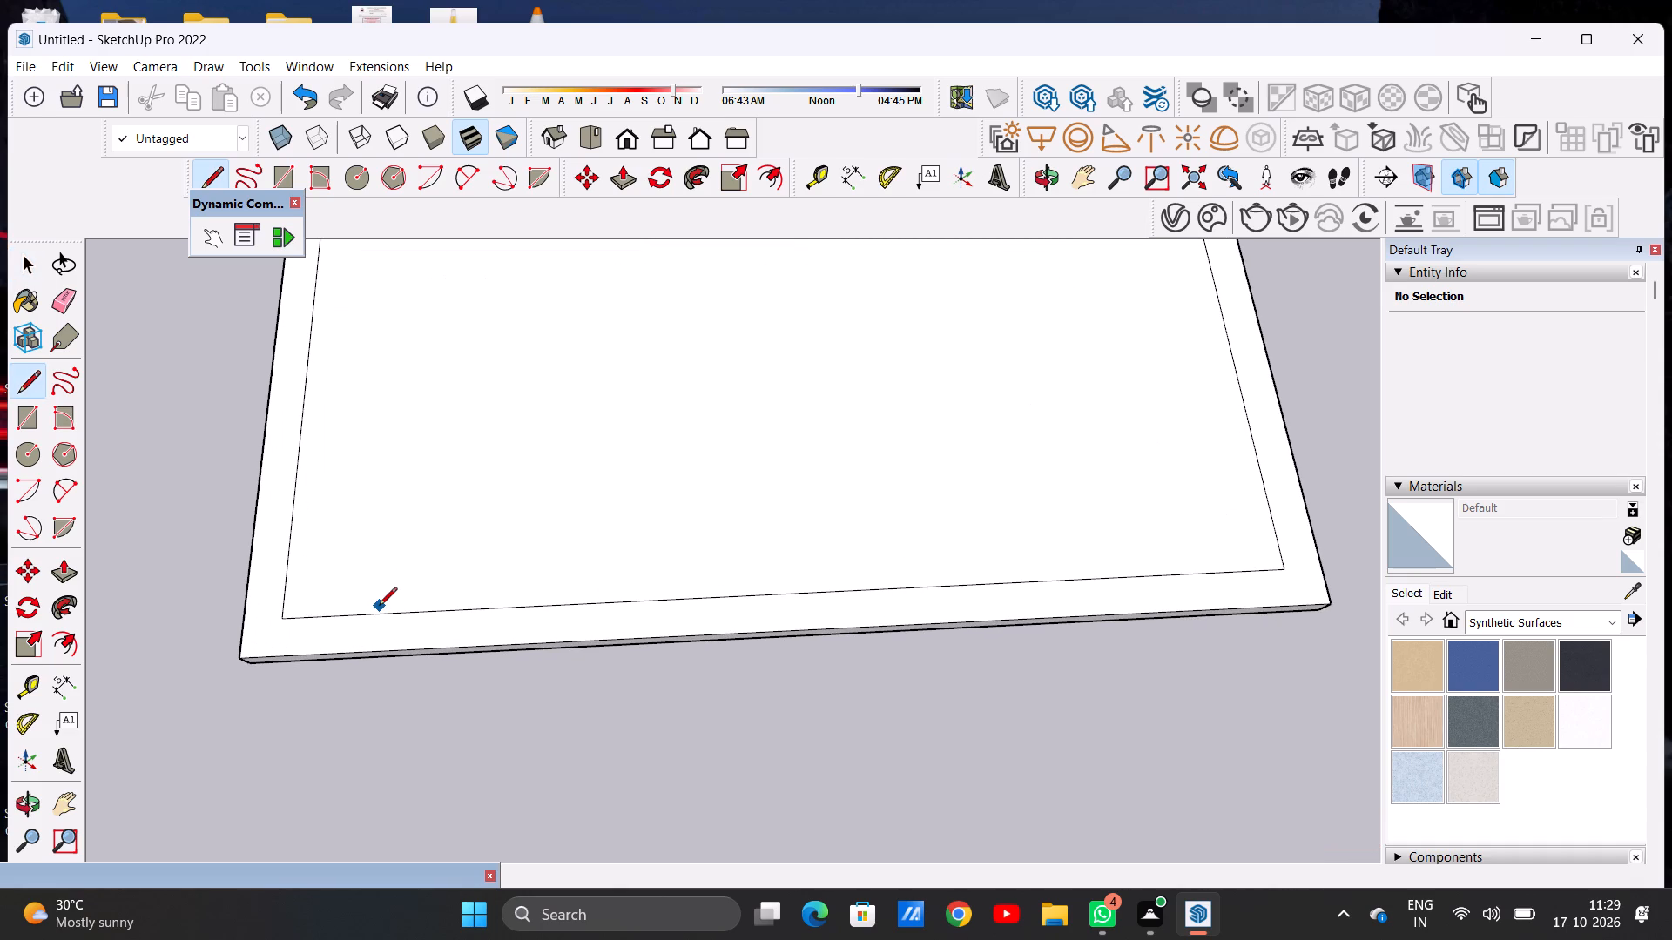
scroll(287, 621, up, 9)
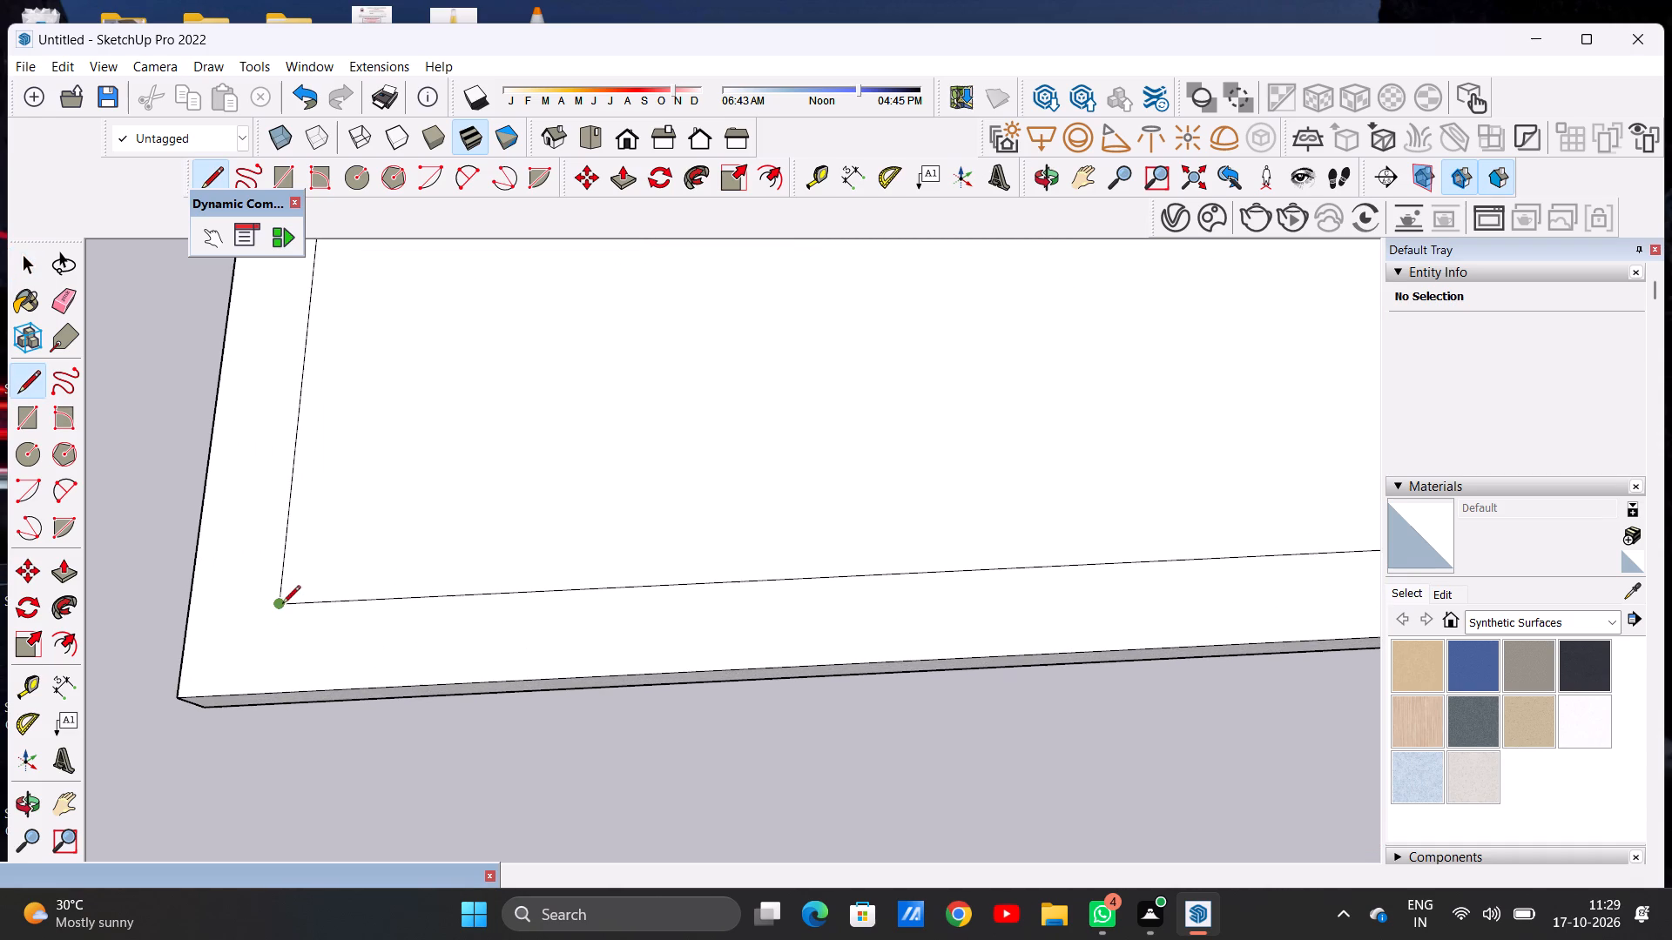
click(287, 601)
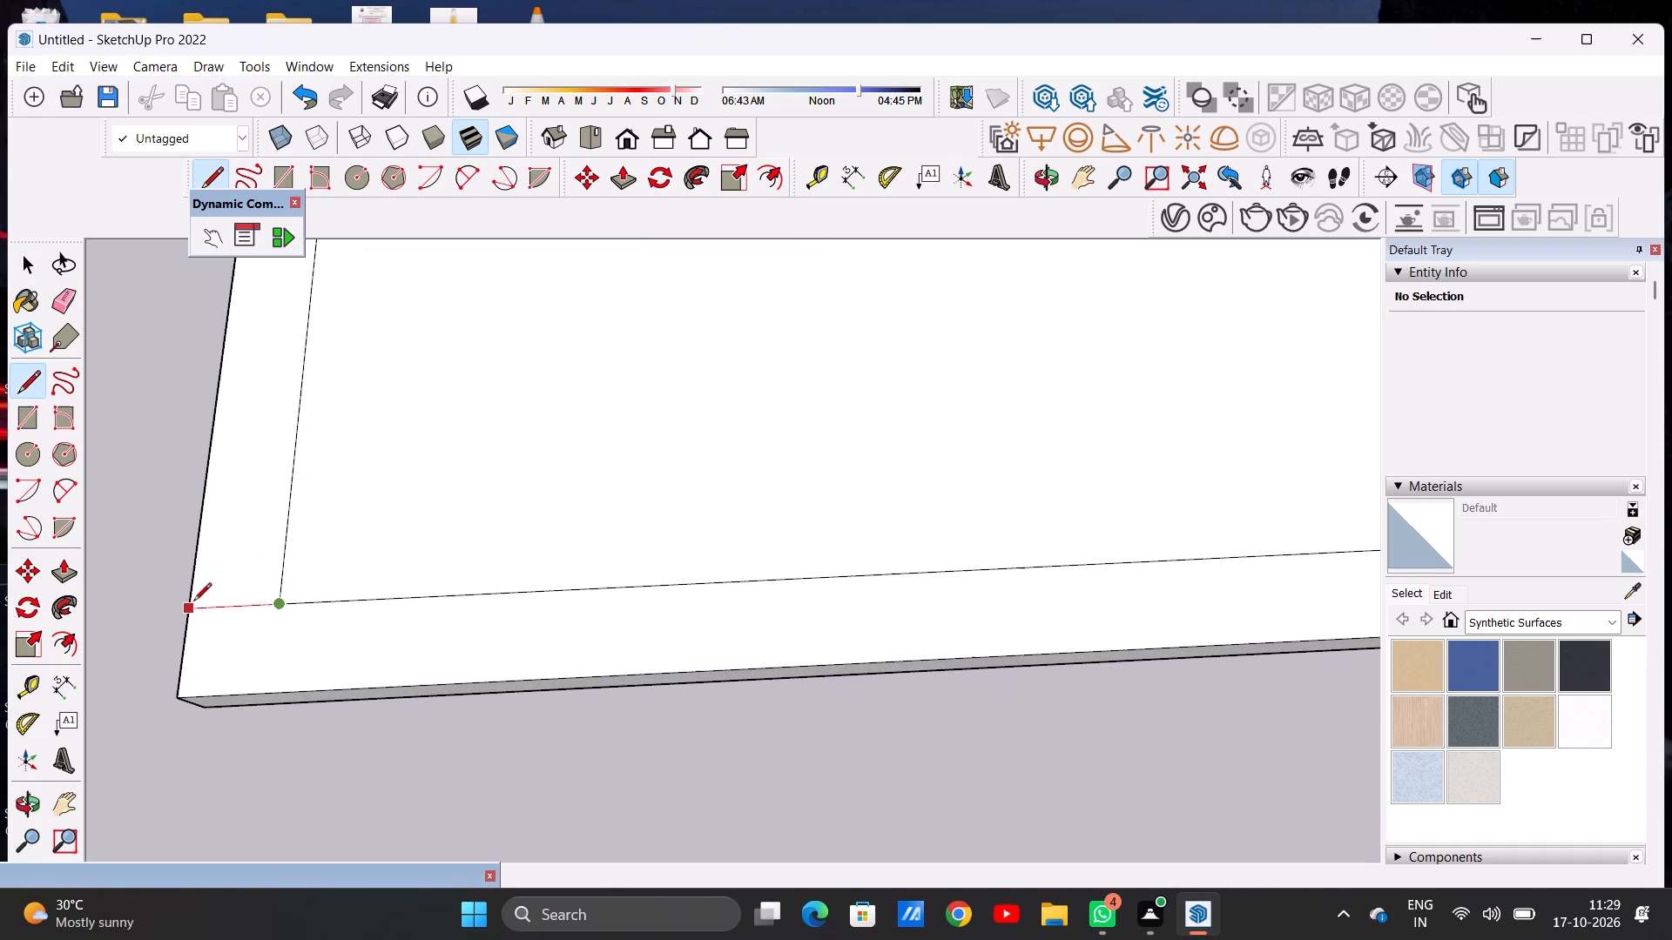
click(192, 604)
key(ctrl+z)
Draw lines from the inner rectangle's front-right corner to the slab's right short edge and front long edge.
scroll(636, 690, down, 20)
scroll(636, 690, down, 3)
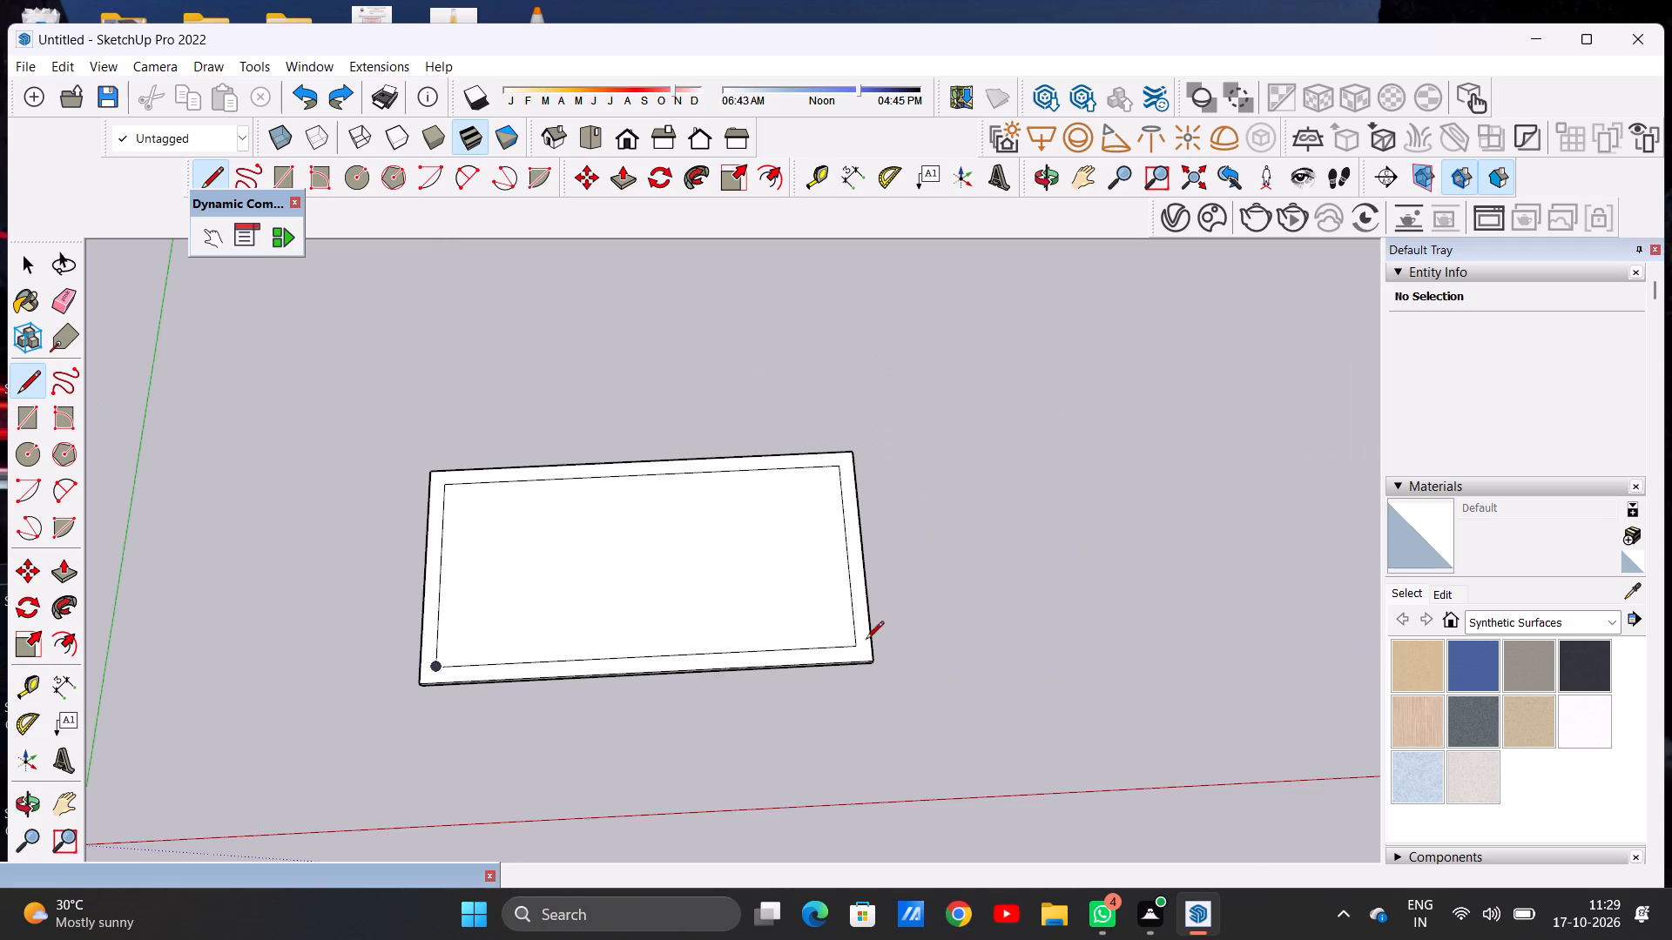
scroll(872, 645, up, 2)
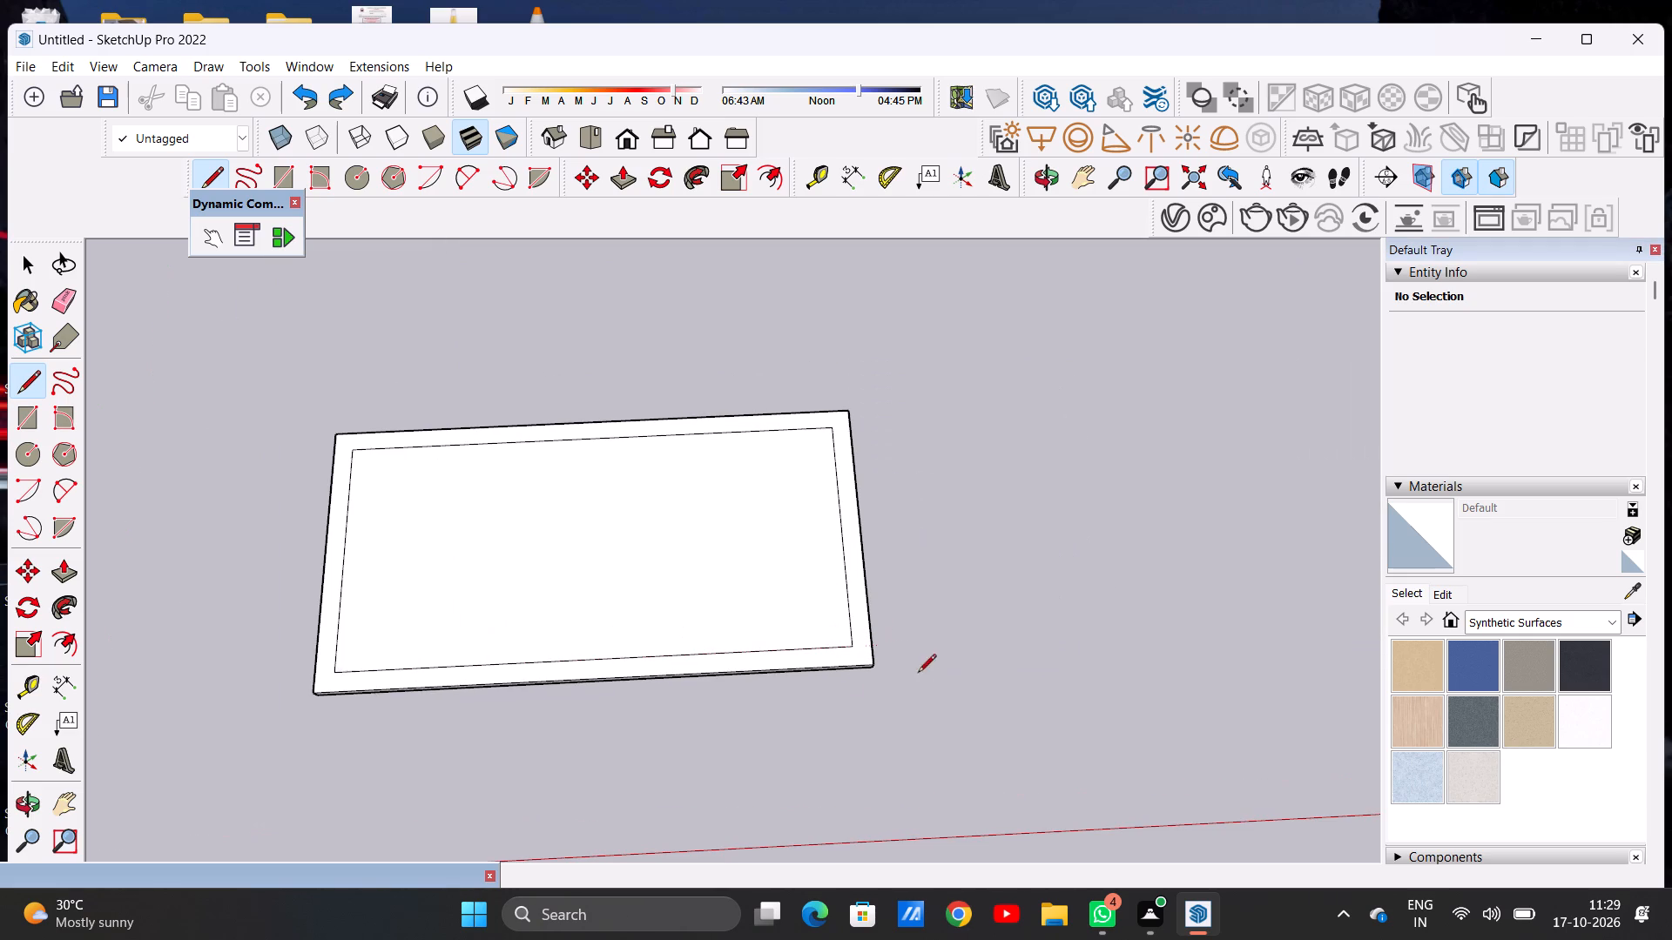
scroll(843, 772, down, 1)
scroll(775, 492, up, 5)
scroll(805, 493, down, 5)
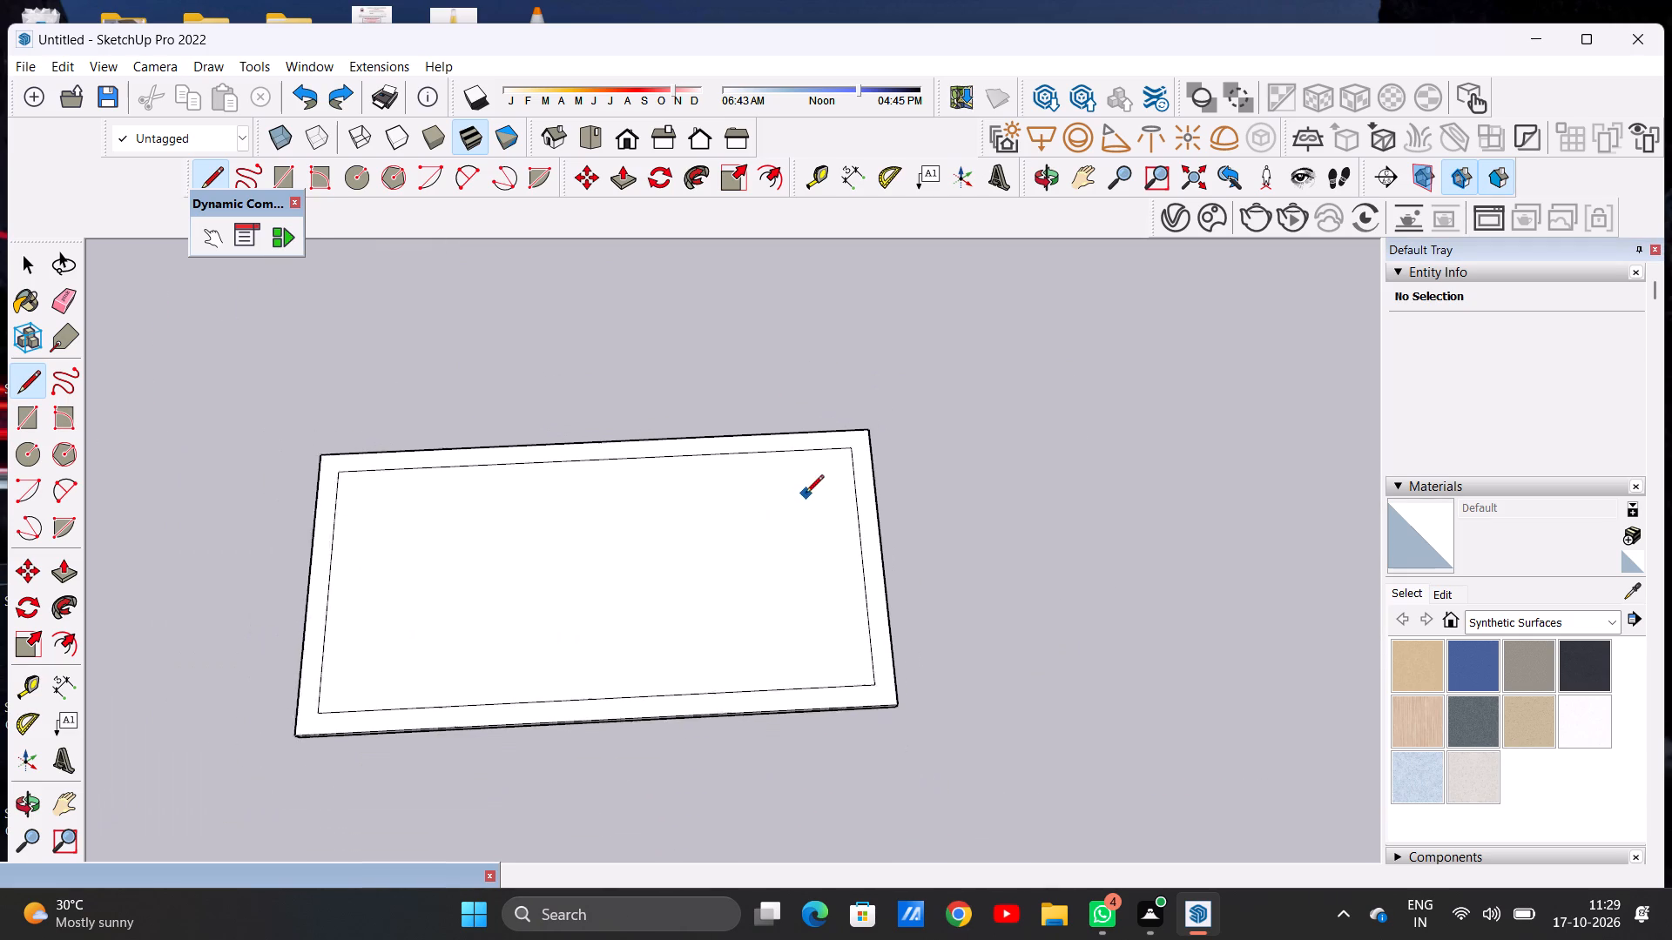
scroll(835, 681, up, 2)
scroll(821, 545, up, 1)
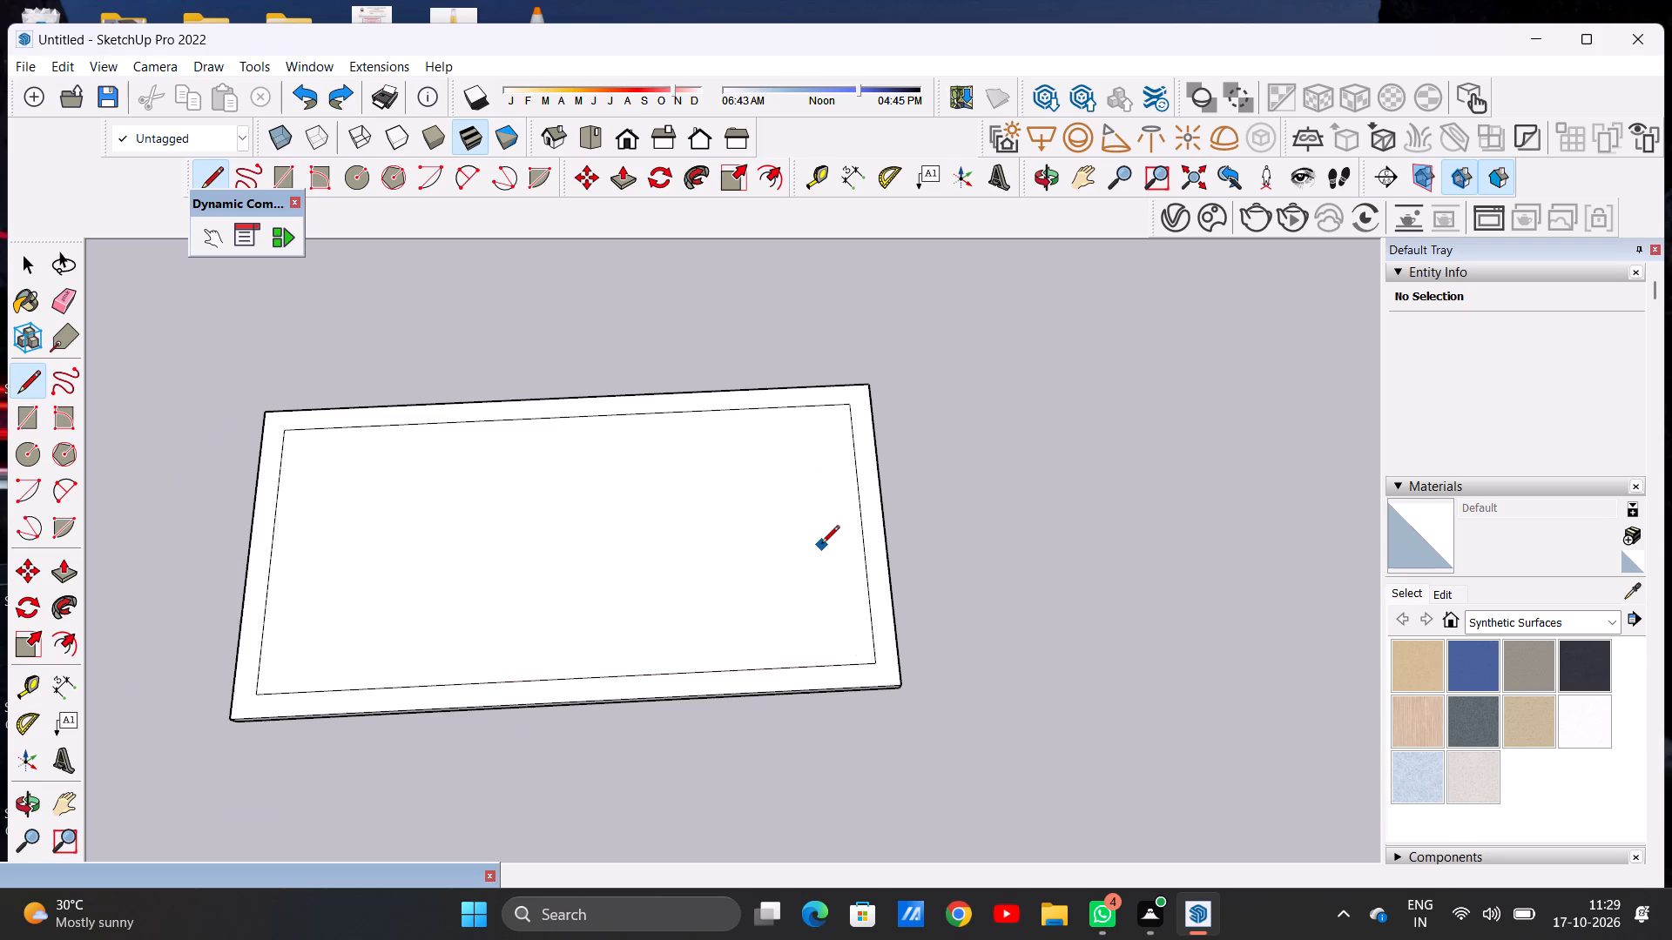
scroll(884, 688, up, 2)
click(887, 675)
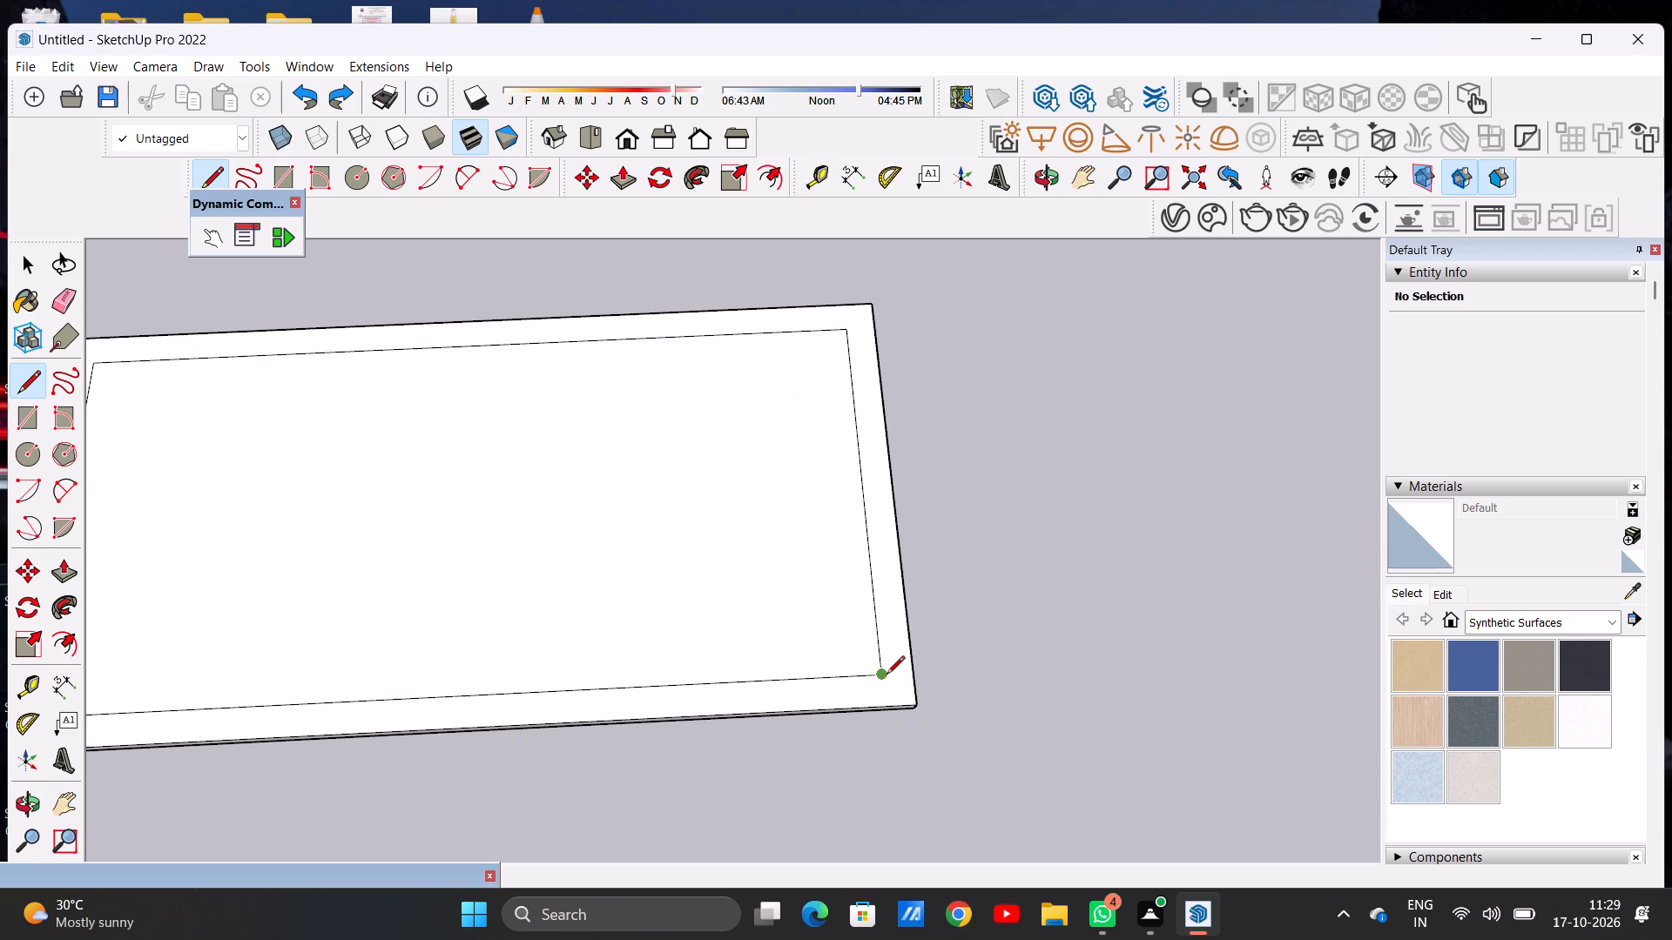
click(917, 670)
click(875, 674)
click(882, 712)
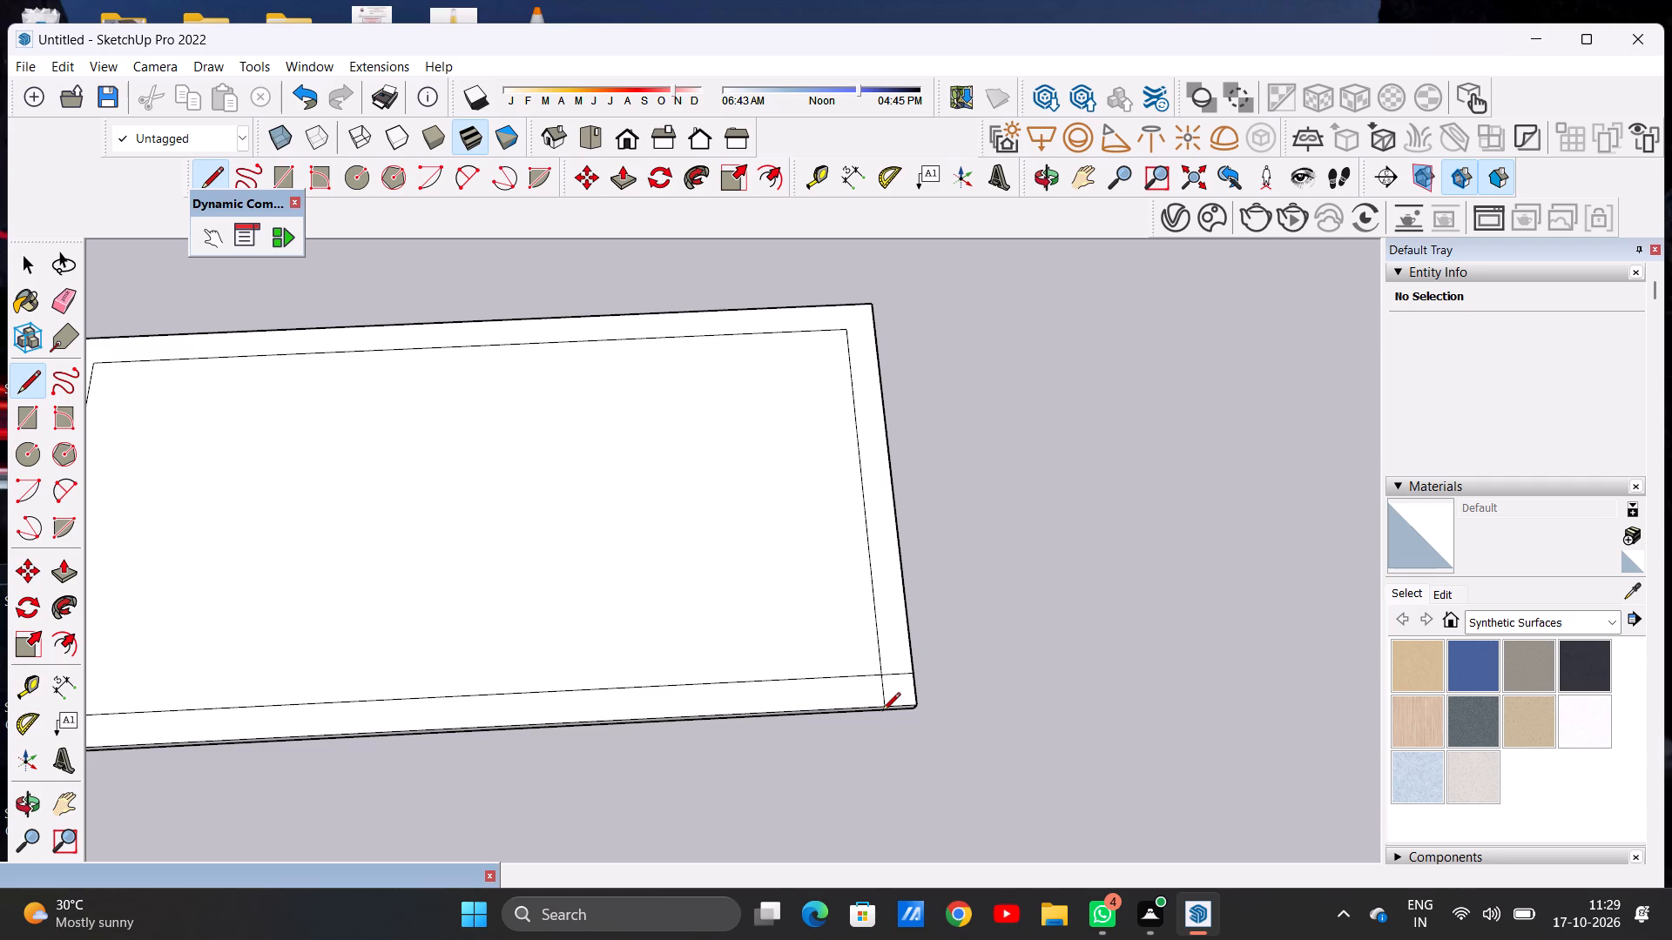
key(space)
Push/Pull the slab's right short side face slightly outward.
scroll(921, 574, down, 7)
middle_drag(968, 680, 824, 519)
middle_drag(989, 821, 1023, 656)
scroll(961, 648, up, 3)
middle_drag(937, 648, 934, 651)
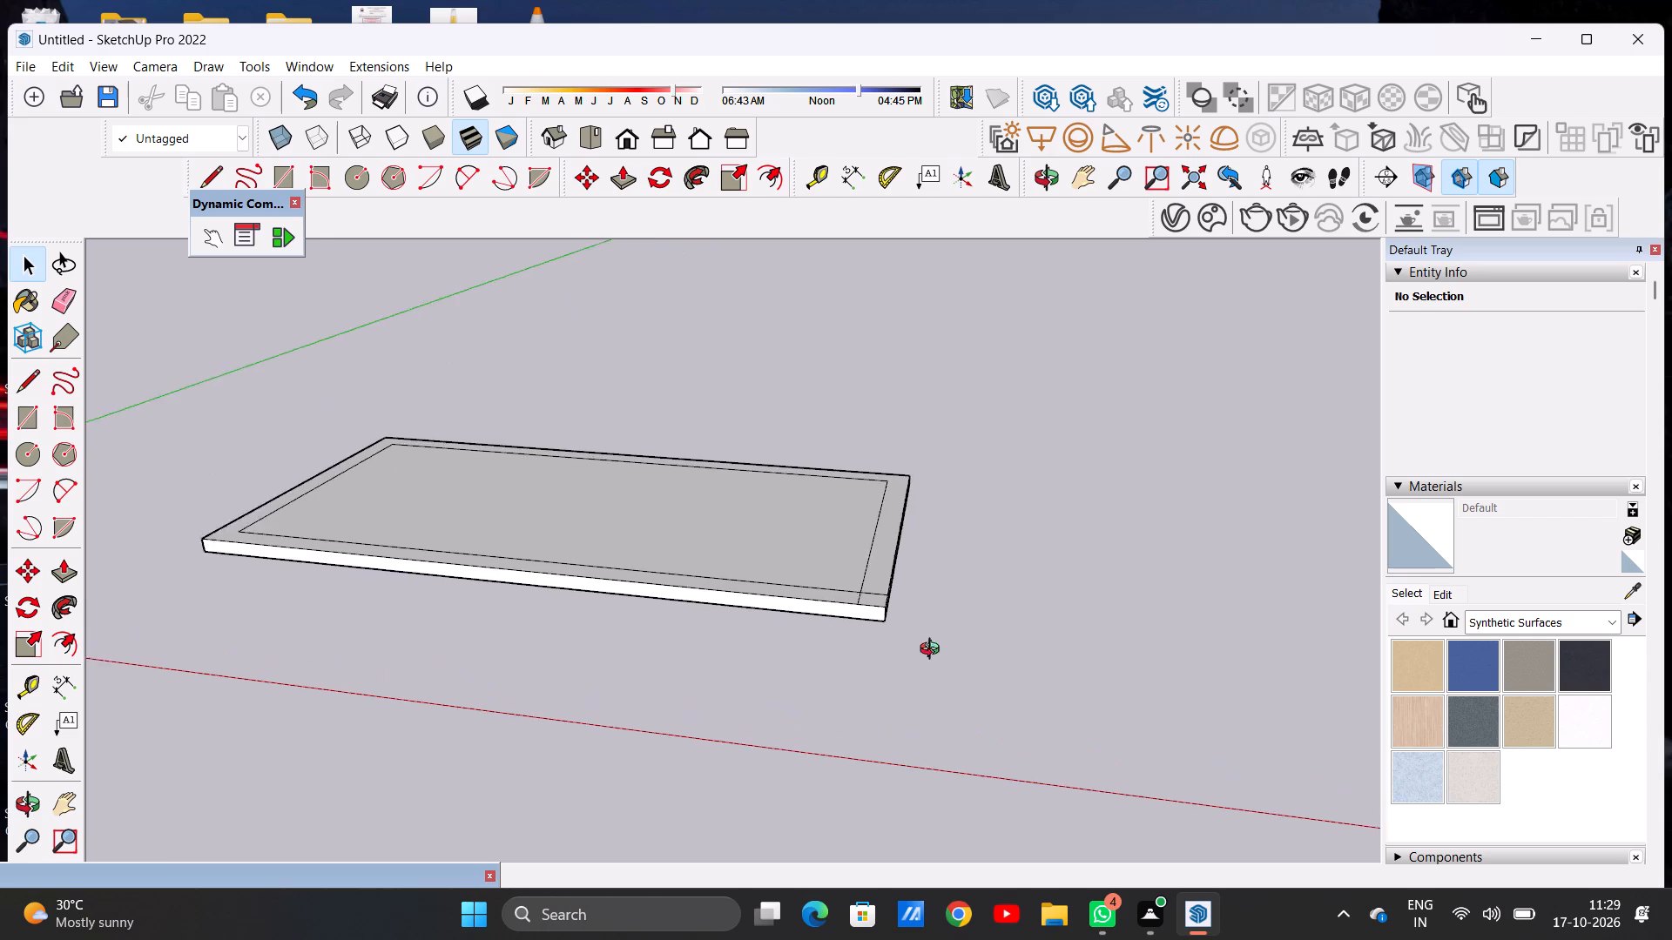
middle_drag(934, 651, 770, 701)
key(p)
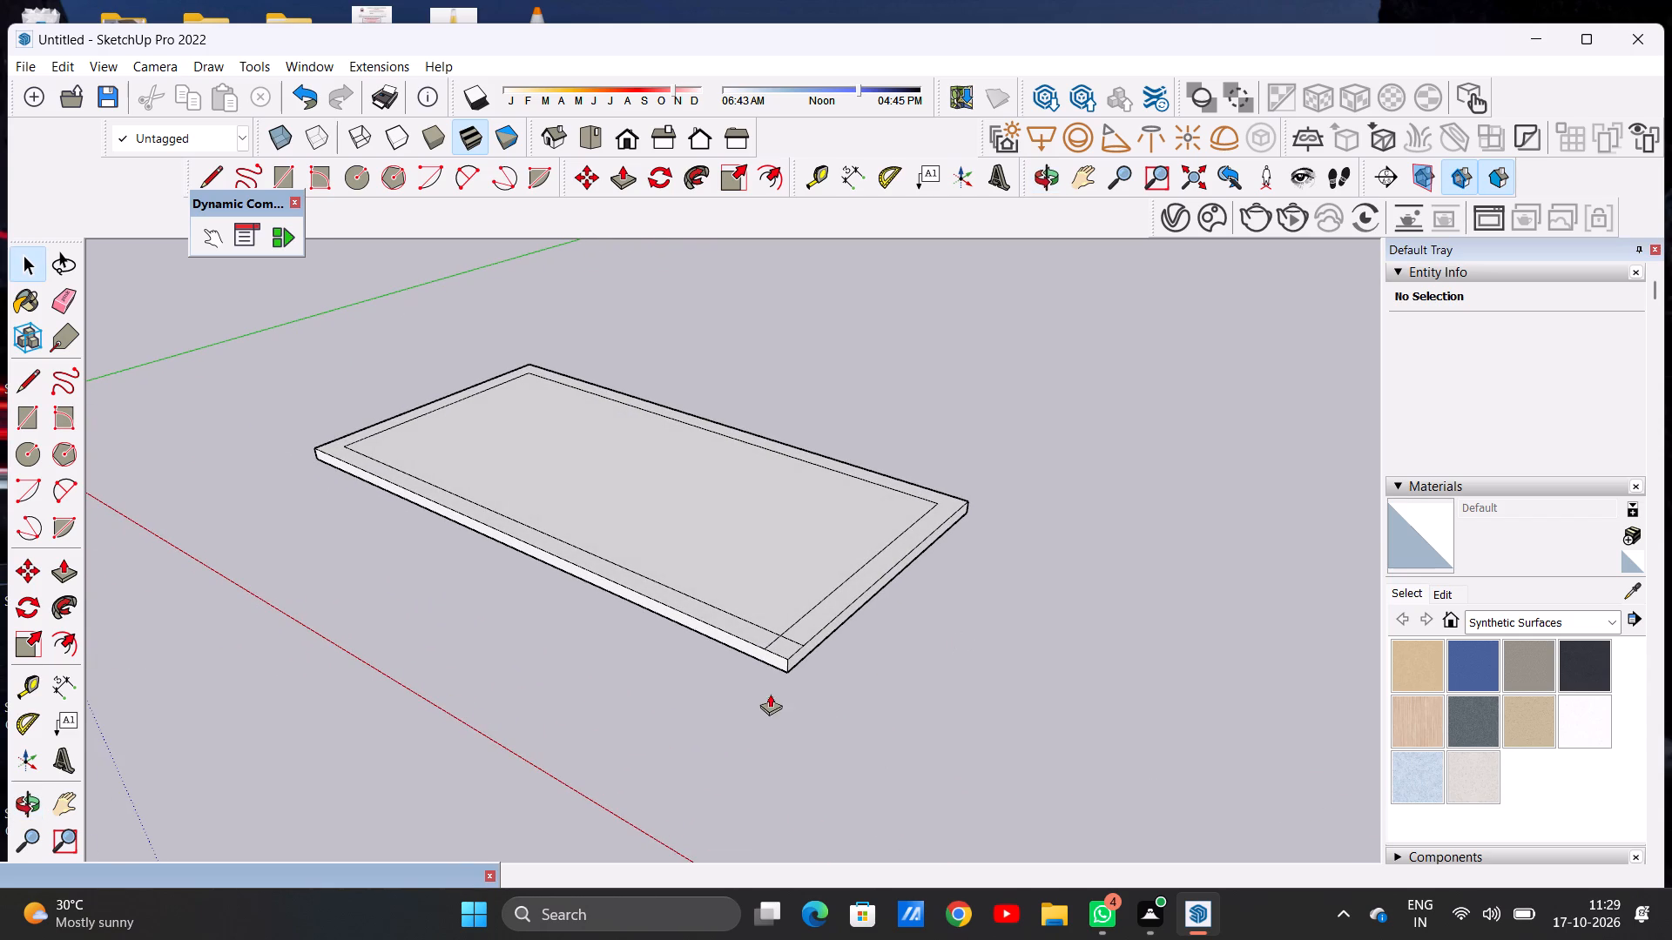
scroll(806, 626, up, 14)
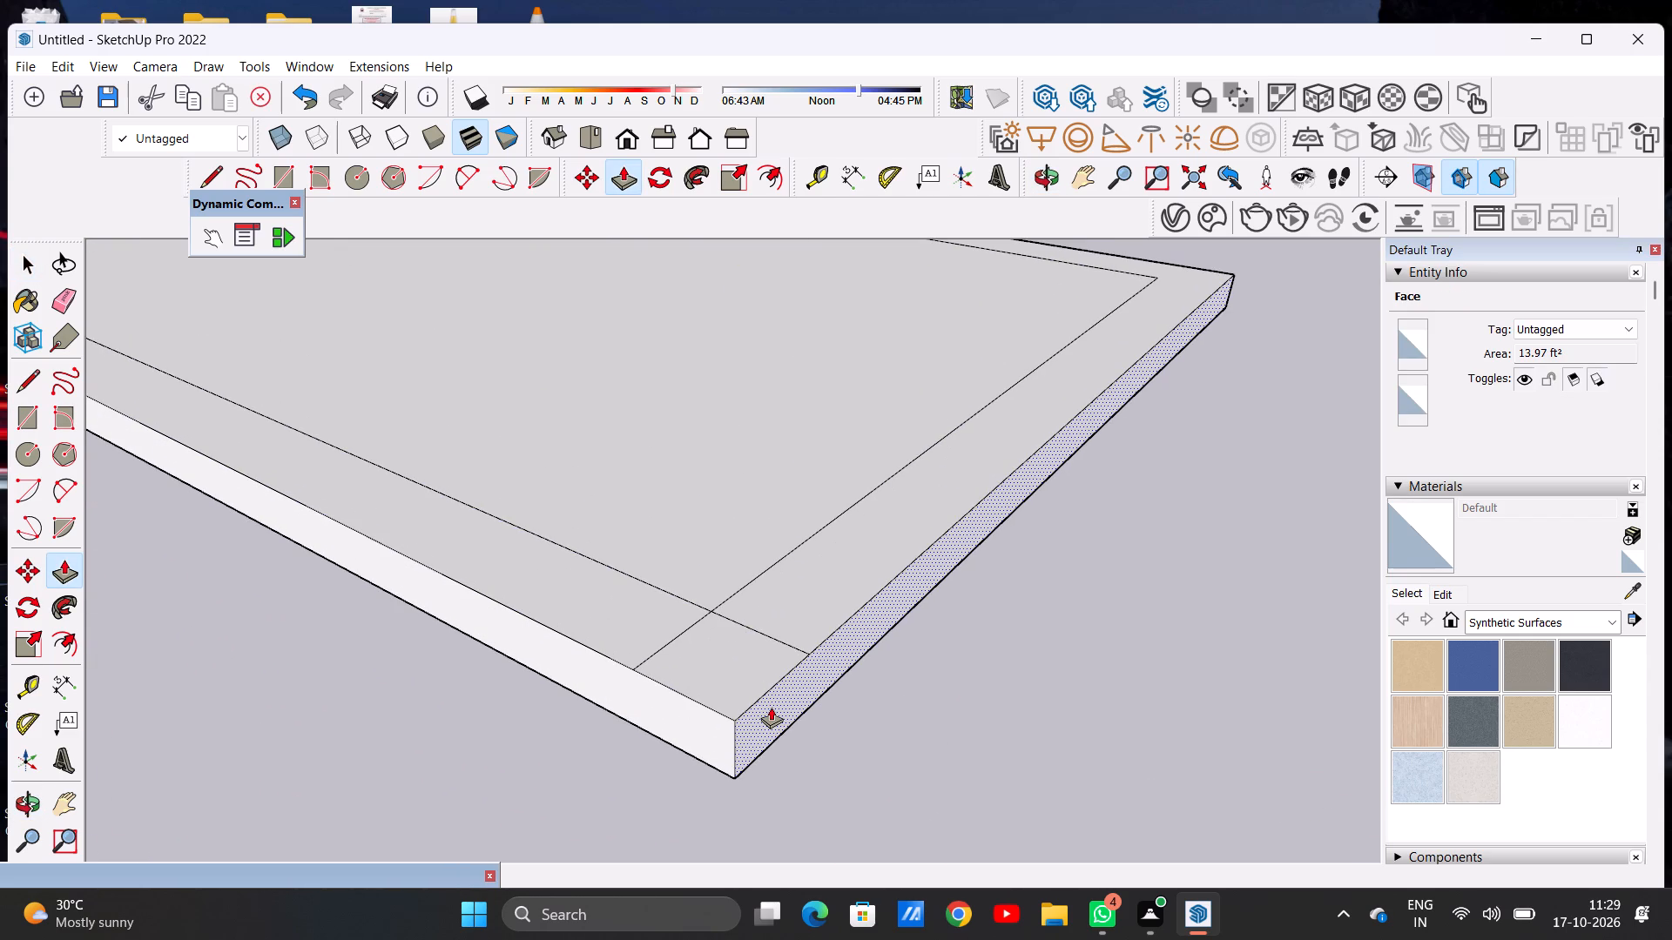
click(771, 707)
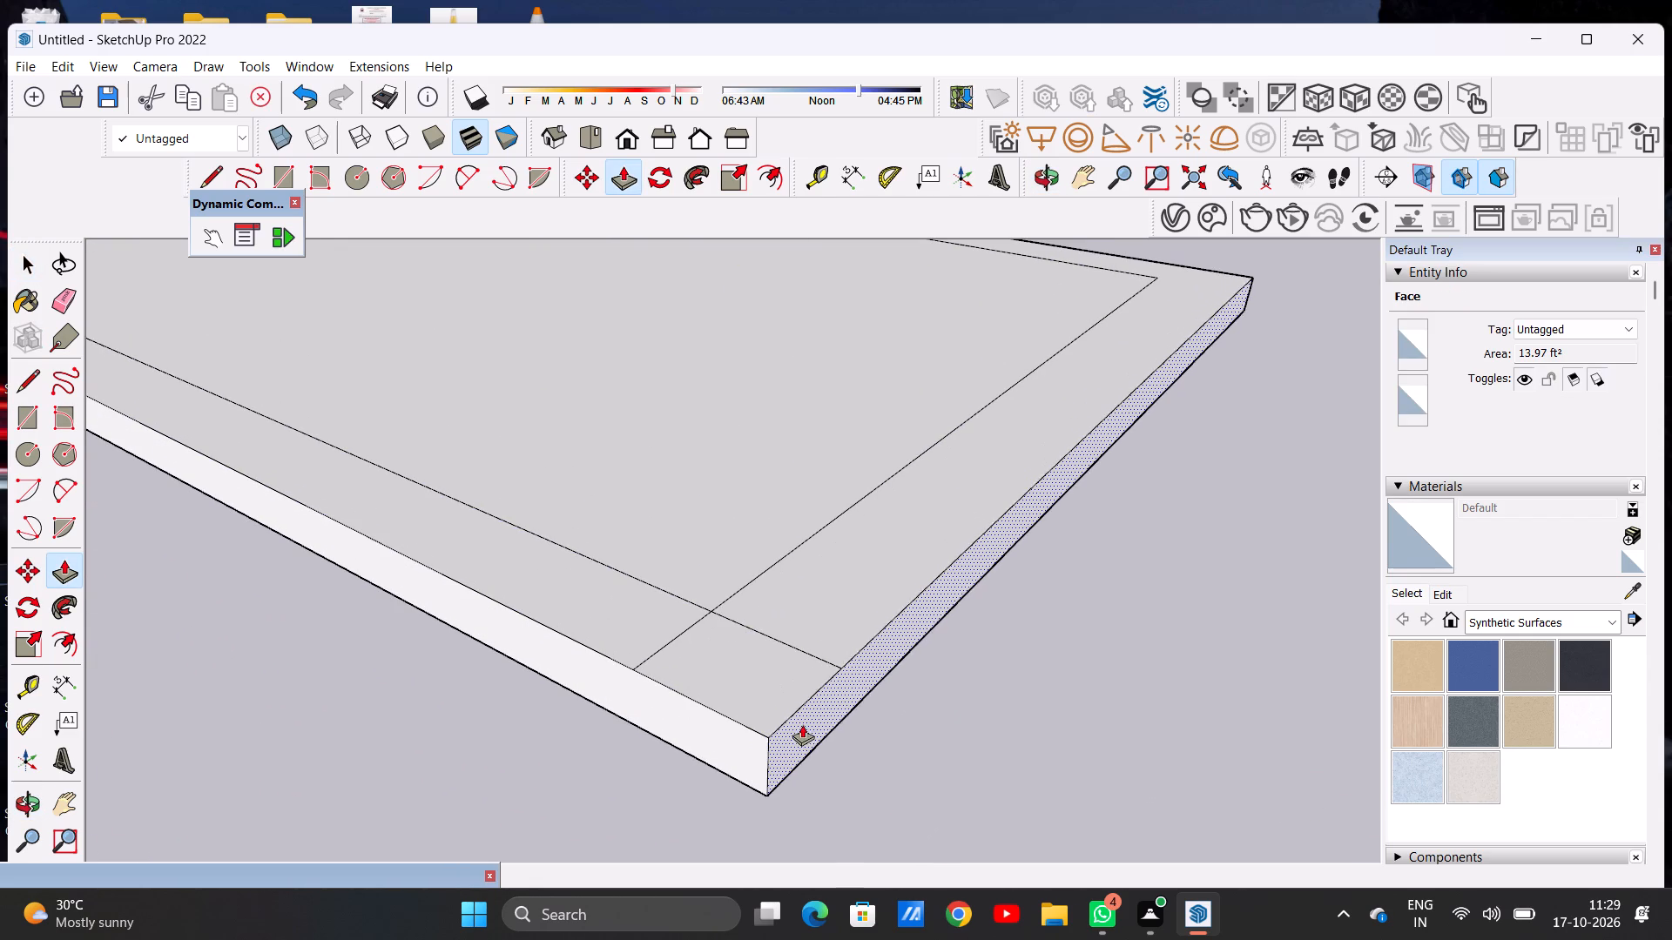
click(800, 721)
key(space)
Inspect the slab's widened right border and the extended corner lines from several angles.
scroll(688, 708, down, 12)
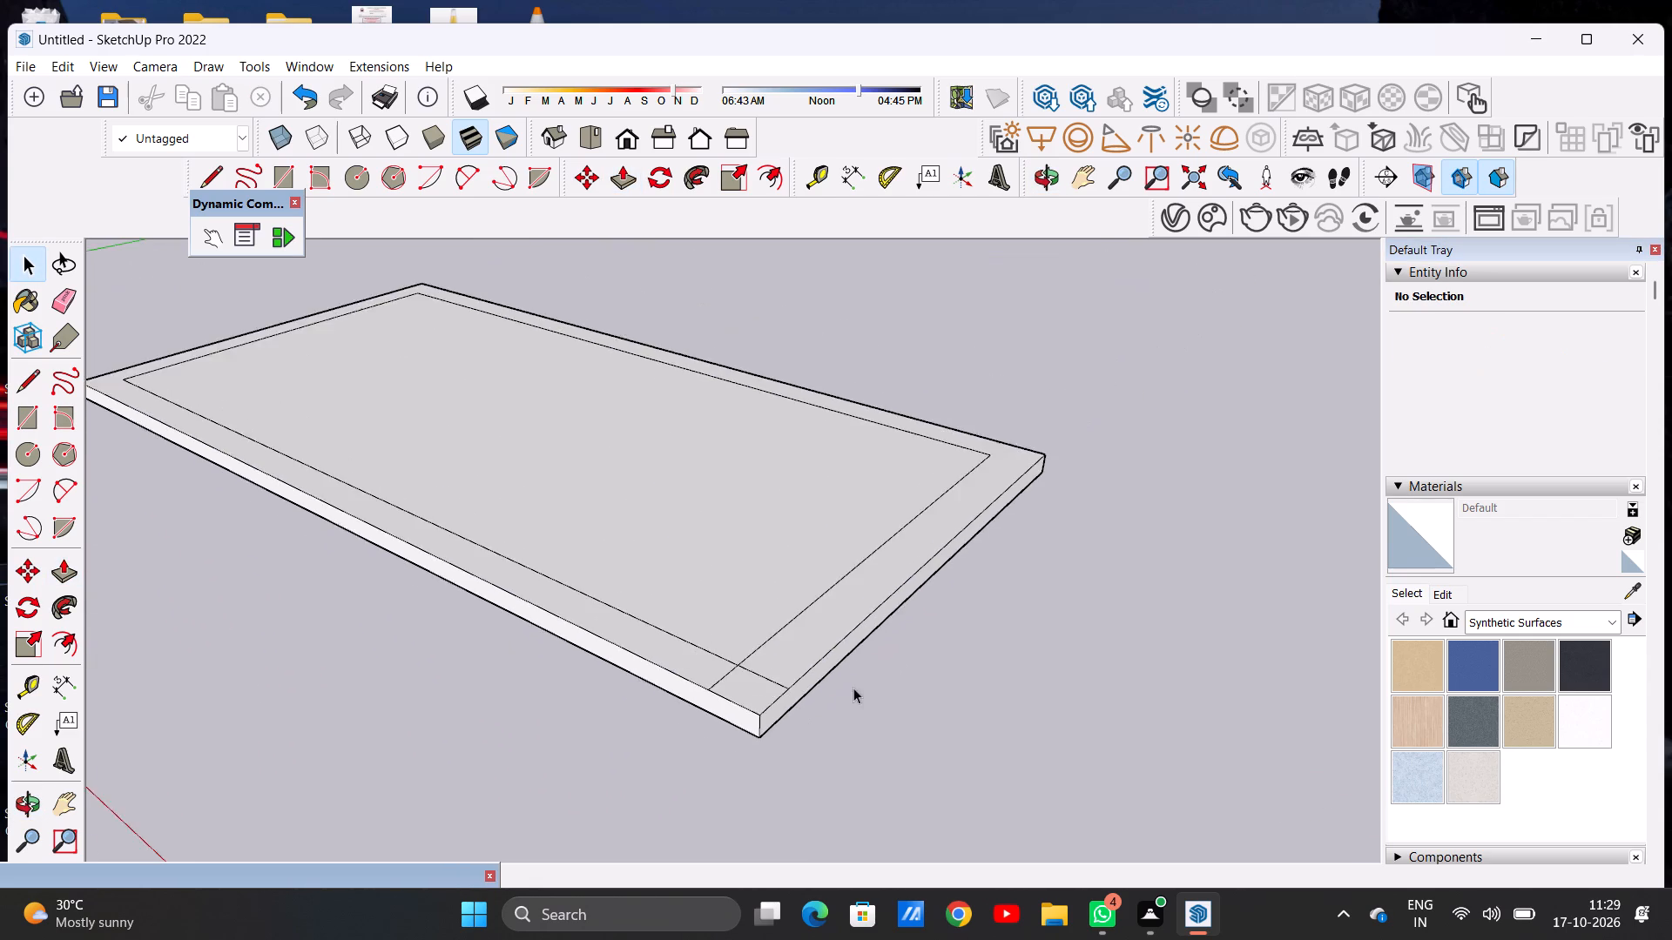
scroll(853, 688, down, 12)
middle_drag(566, 556, 839, 710)
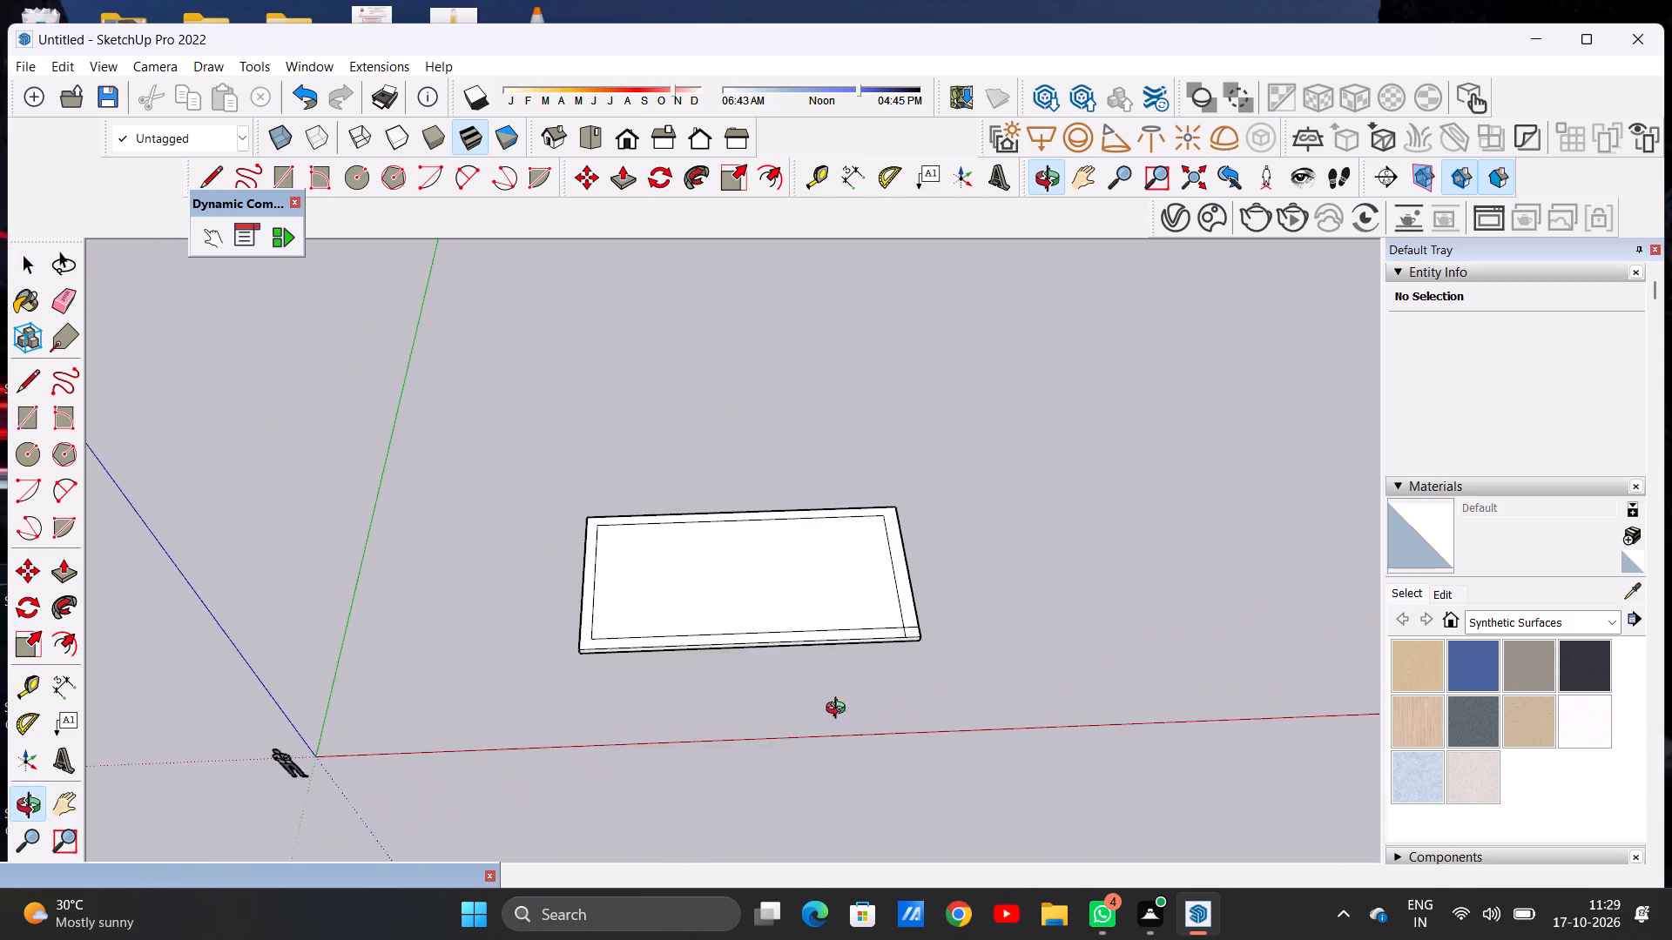
middle_drag(839, 710, 829, 750)
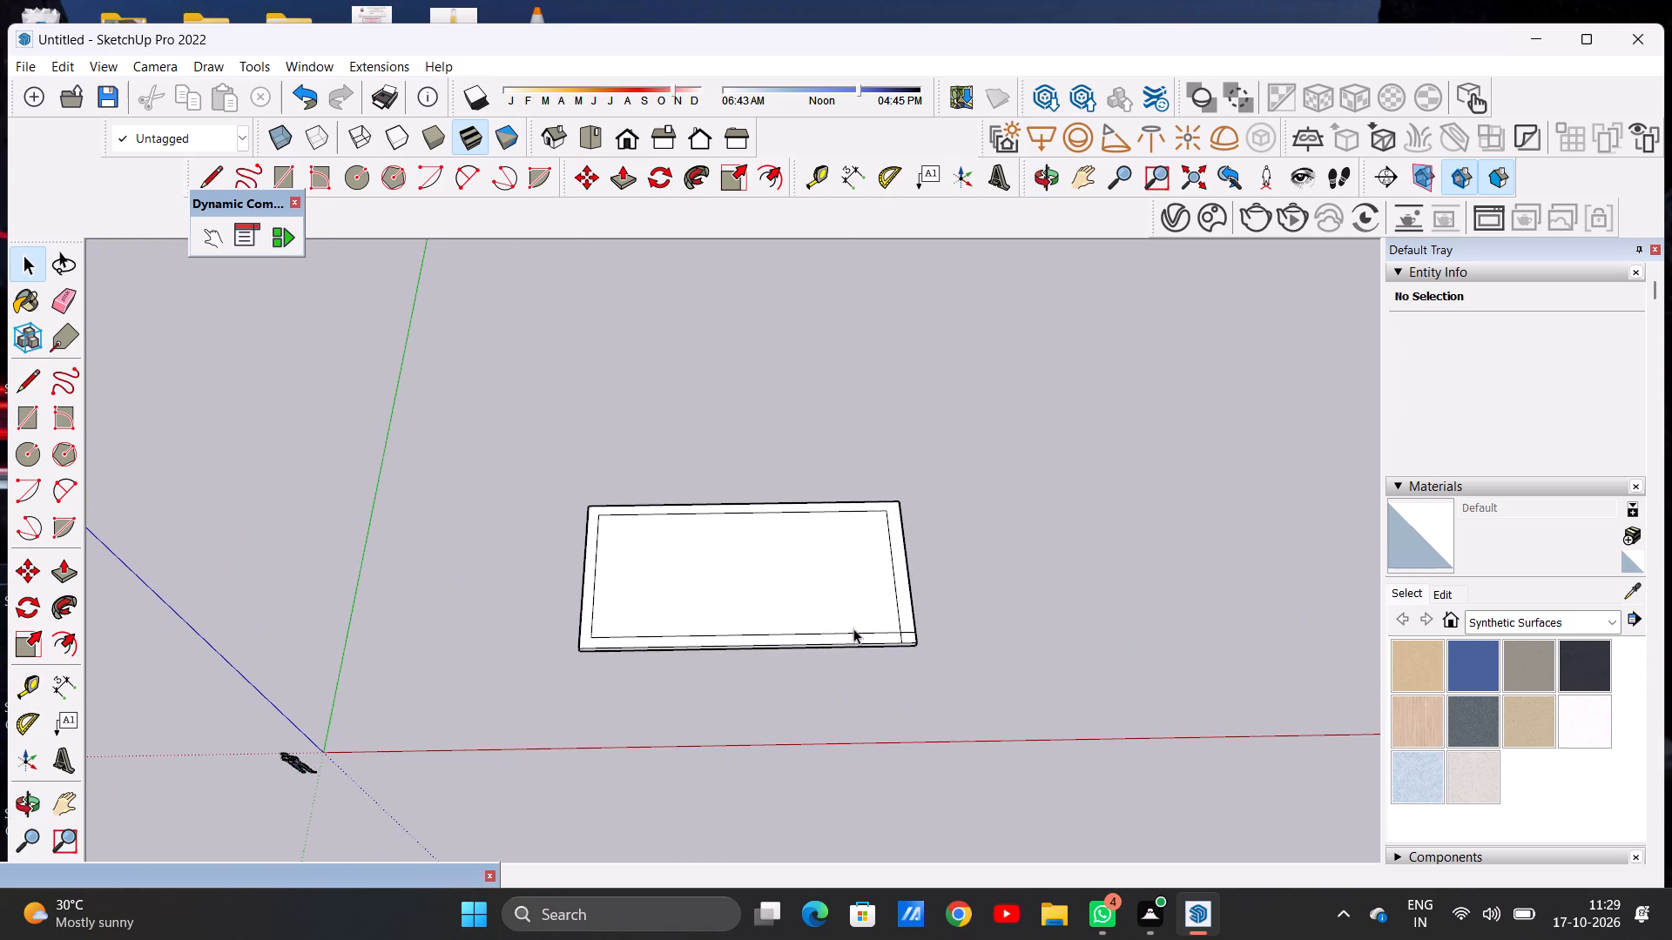
scroll(868, 611, up, 5)
scroll(875, 665, down, 5)
scroll(894, 575, up, 5)
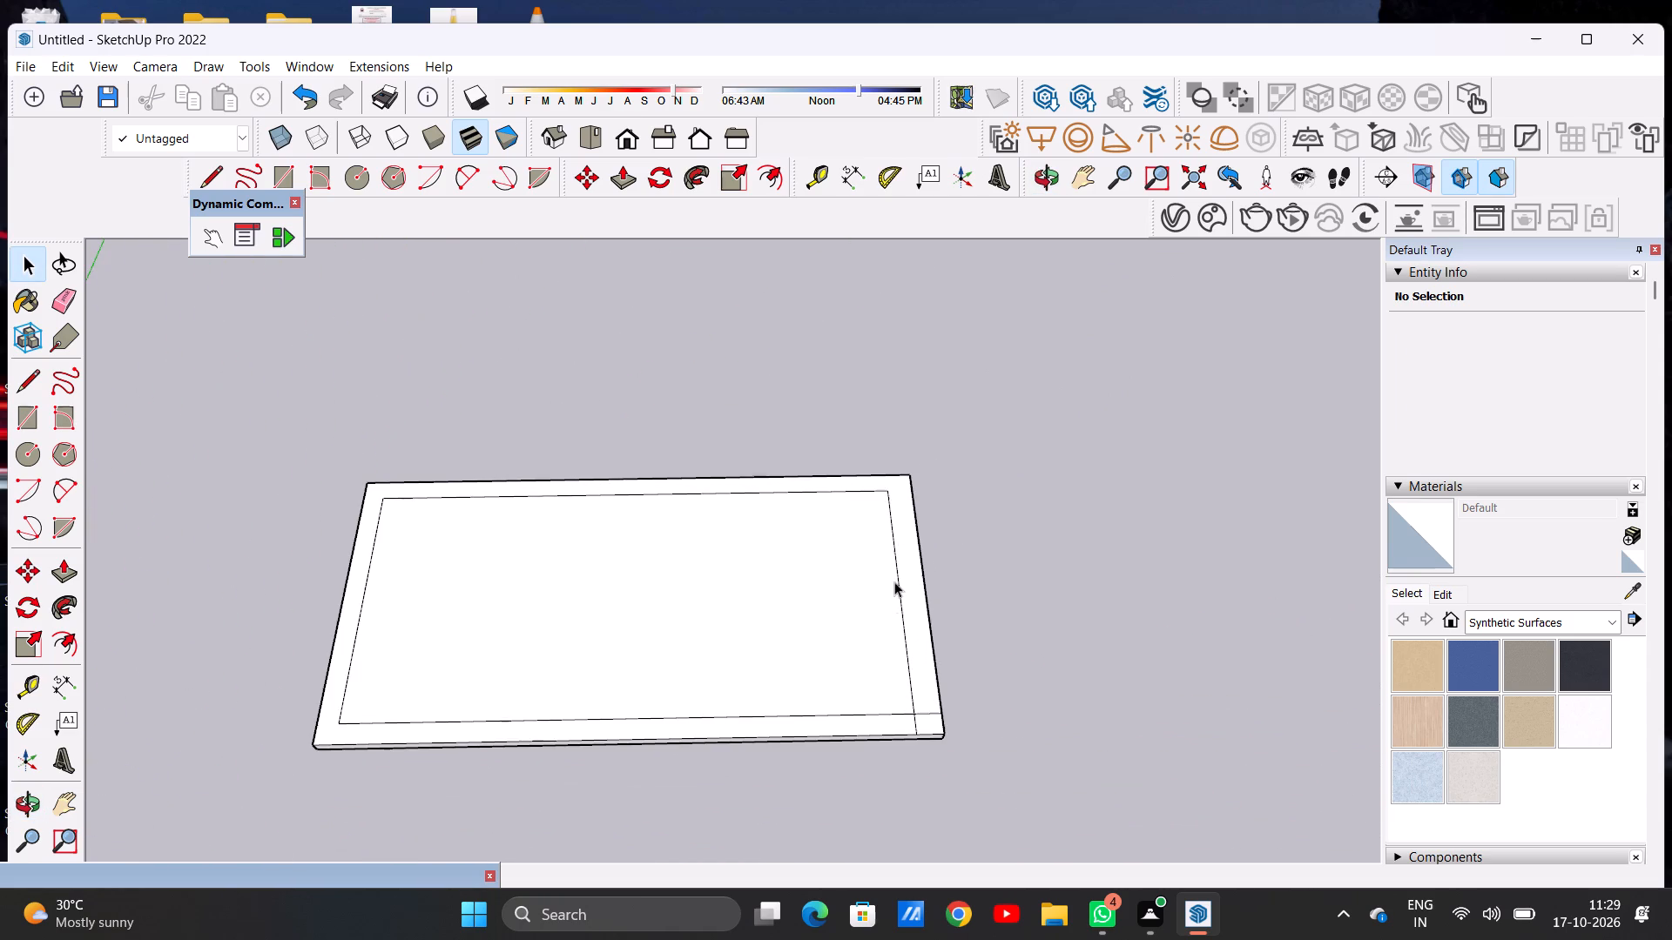
scroll(908, 612, down, 4)
scroll(706, 625, up, 2)
middle_drag(531, 642, 719, 567)
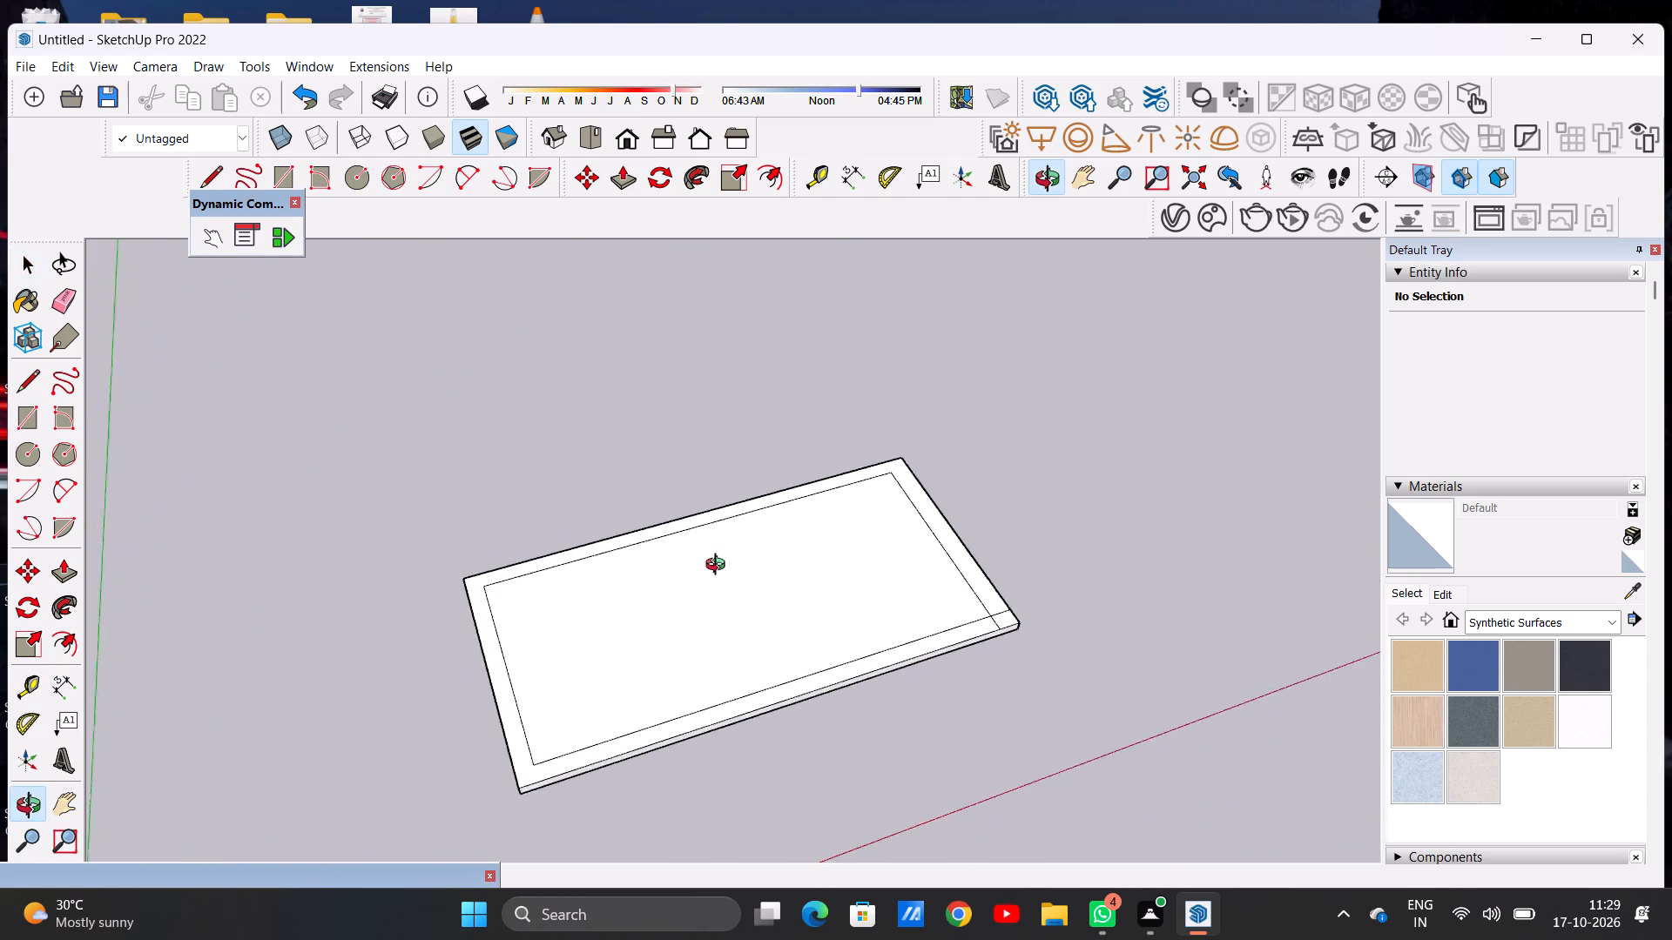
middle_drag(719, 567, 724, 567)
scroll(724, 554, down, 3)
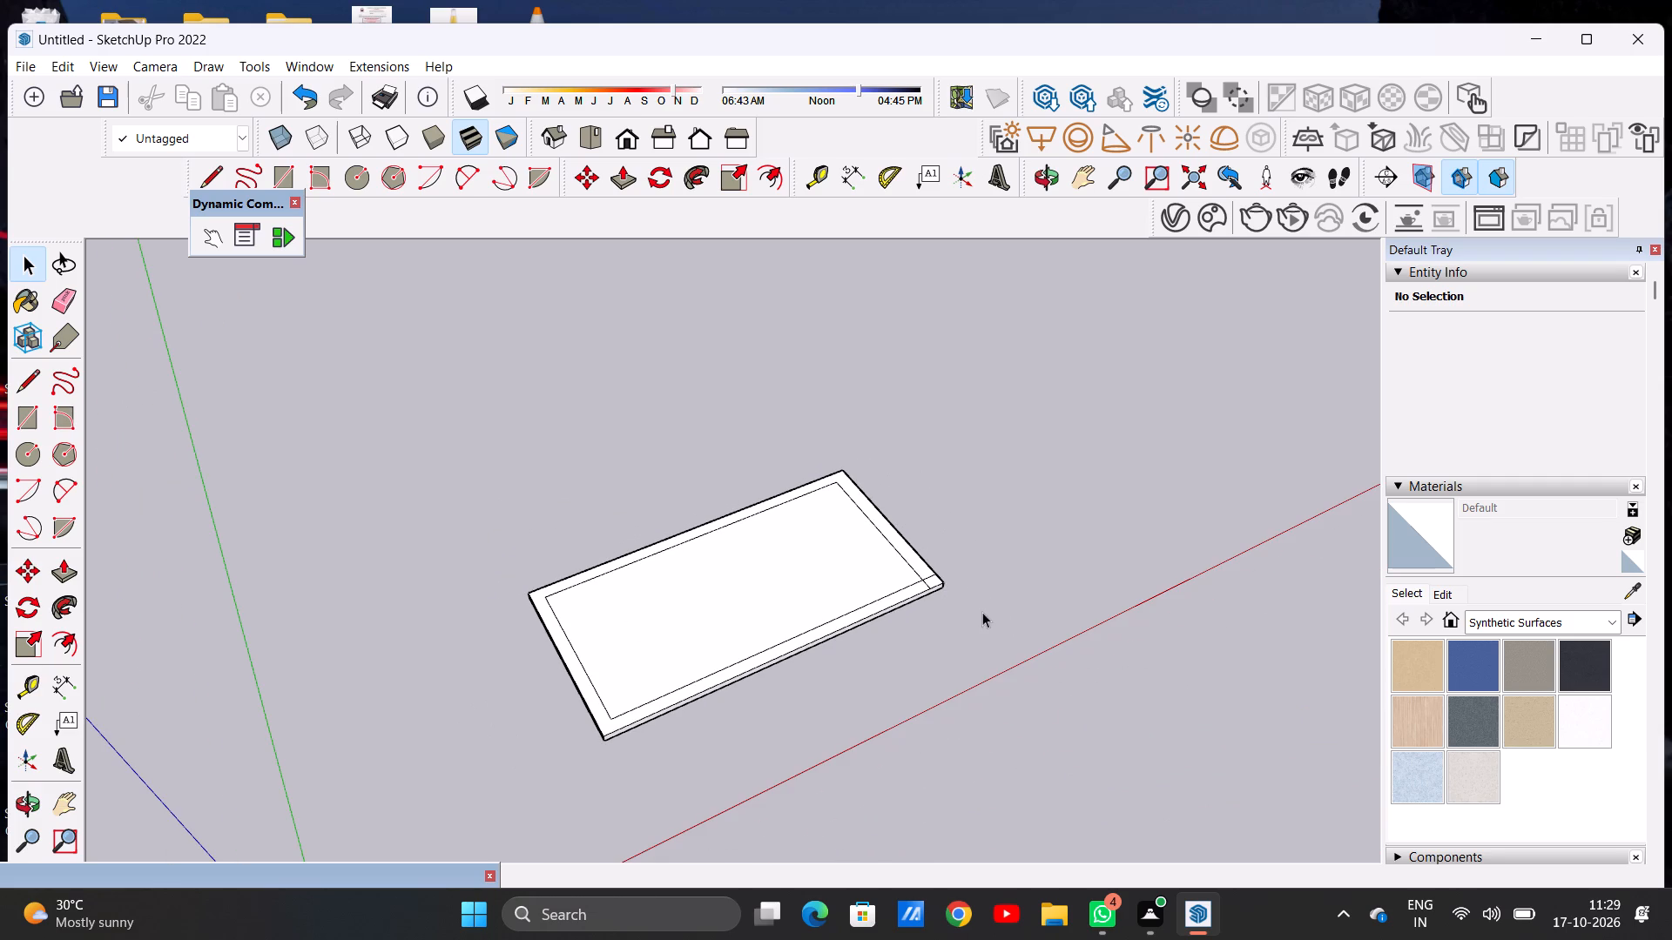
middle_drag(985, 604, 799, 658)
Draw a straight line between the inner rectangle's front and back long edges, parallel to the green axis and slightly left of centre.
scroll(845, 601, up, 5)
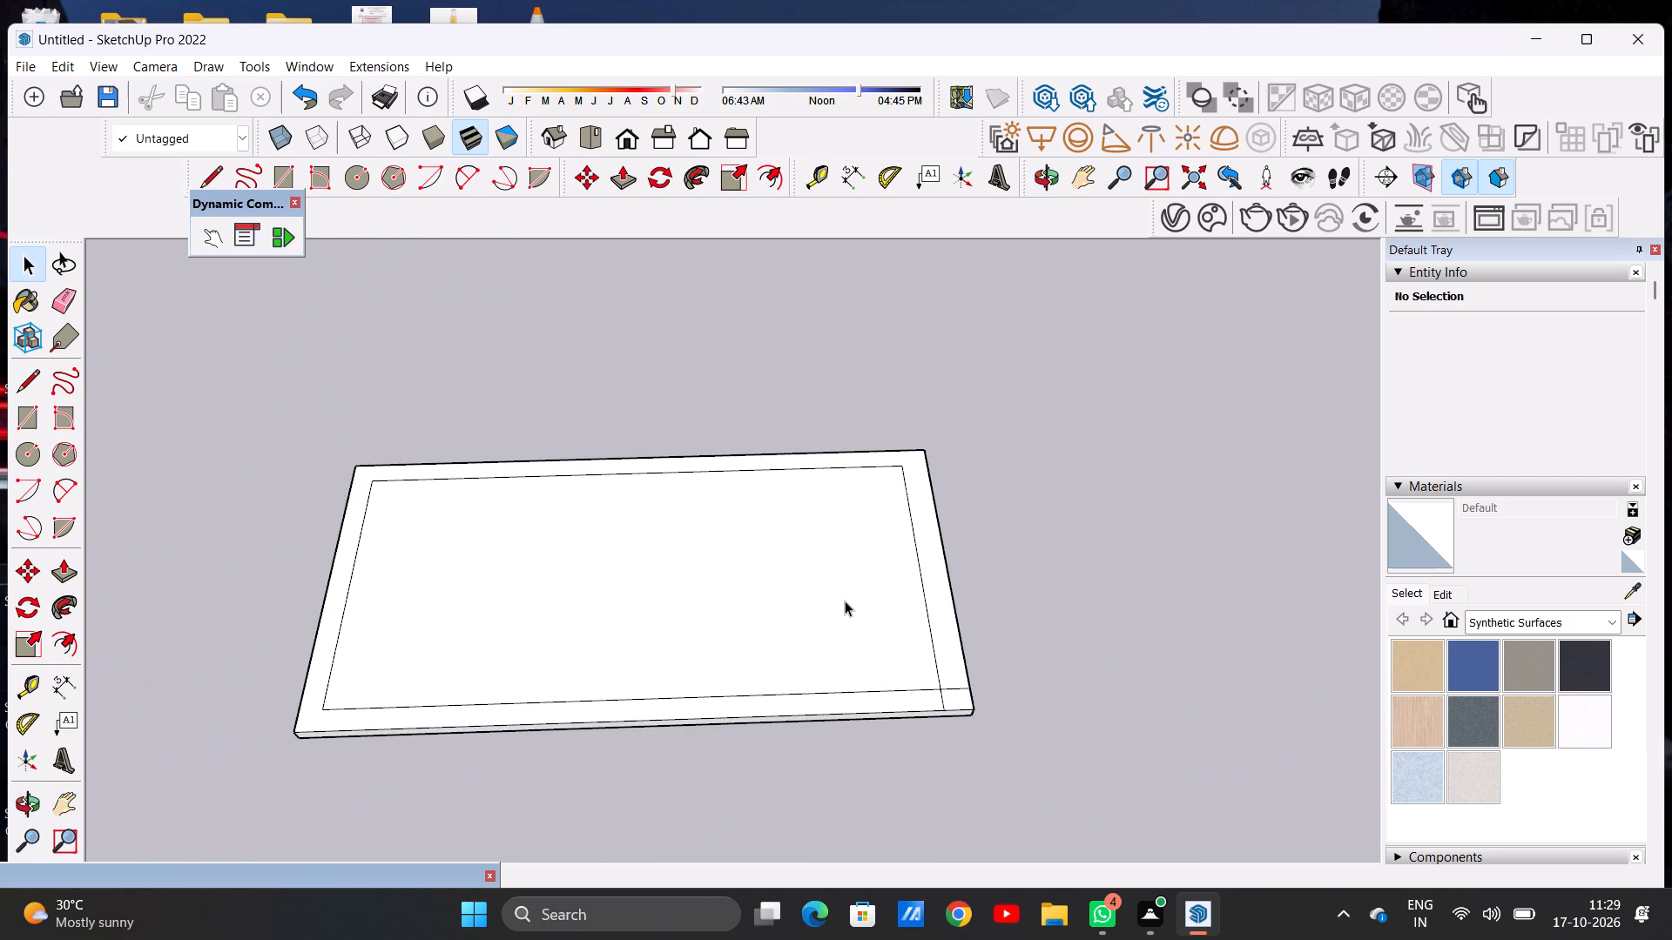
key(l)
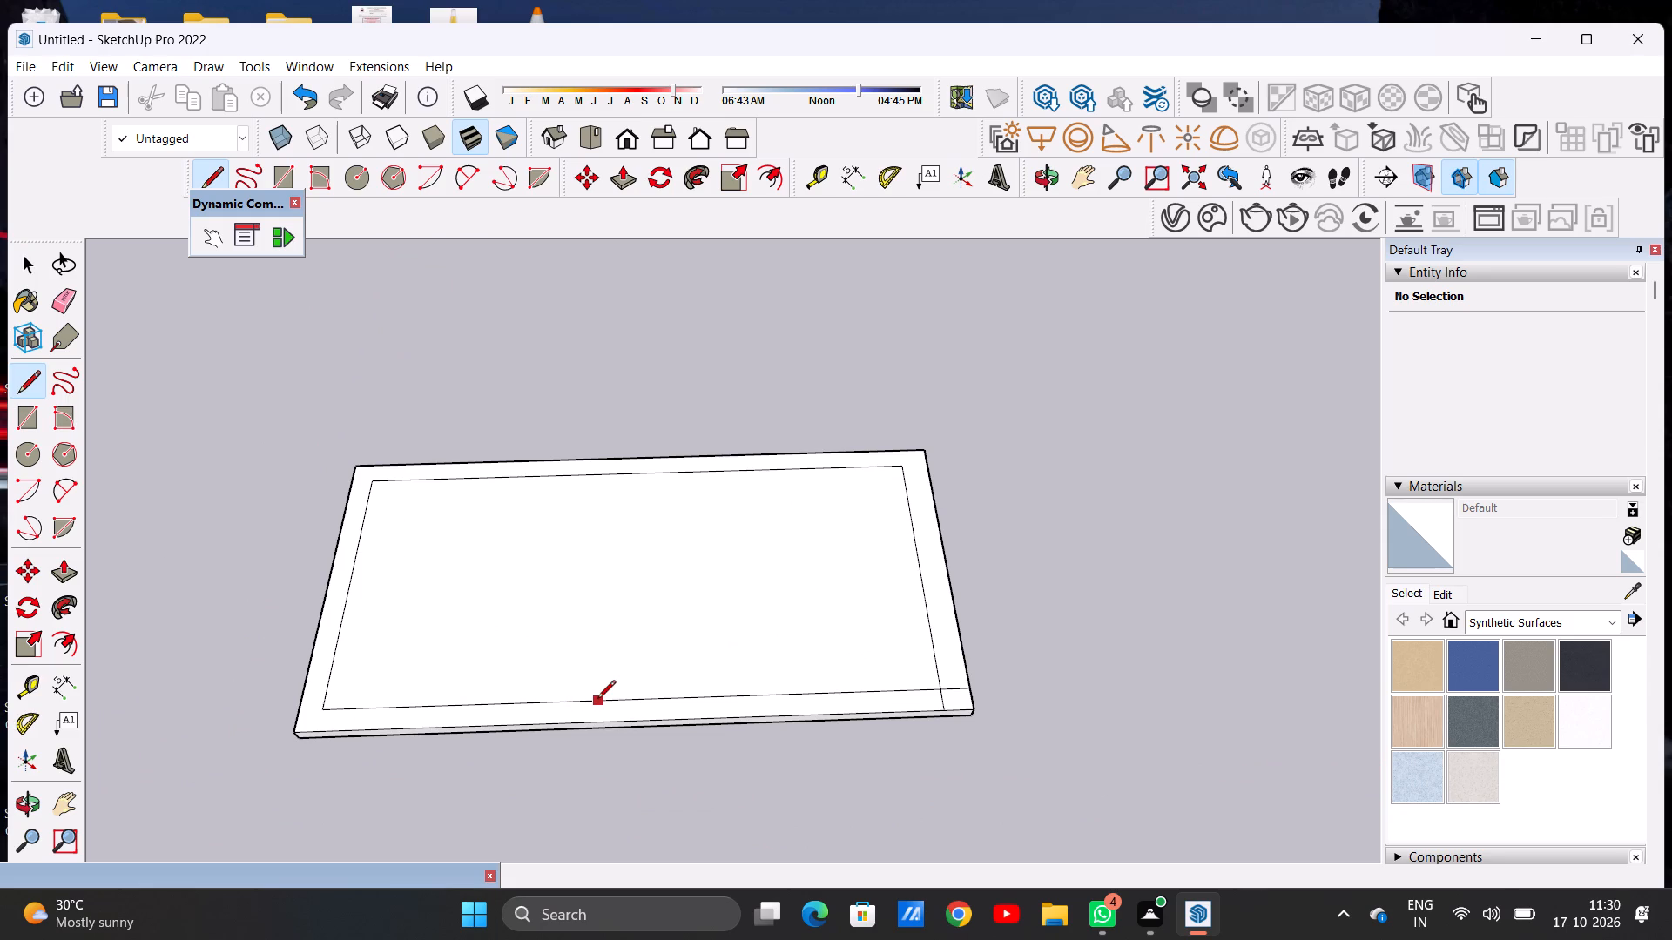
click(597, 700)
click(609, 470)
key(space)
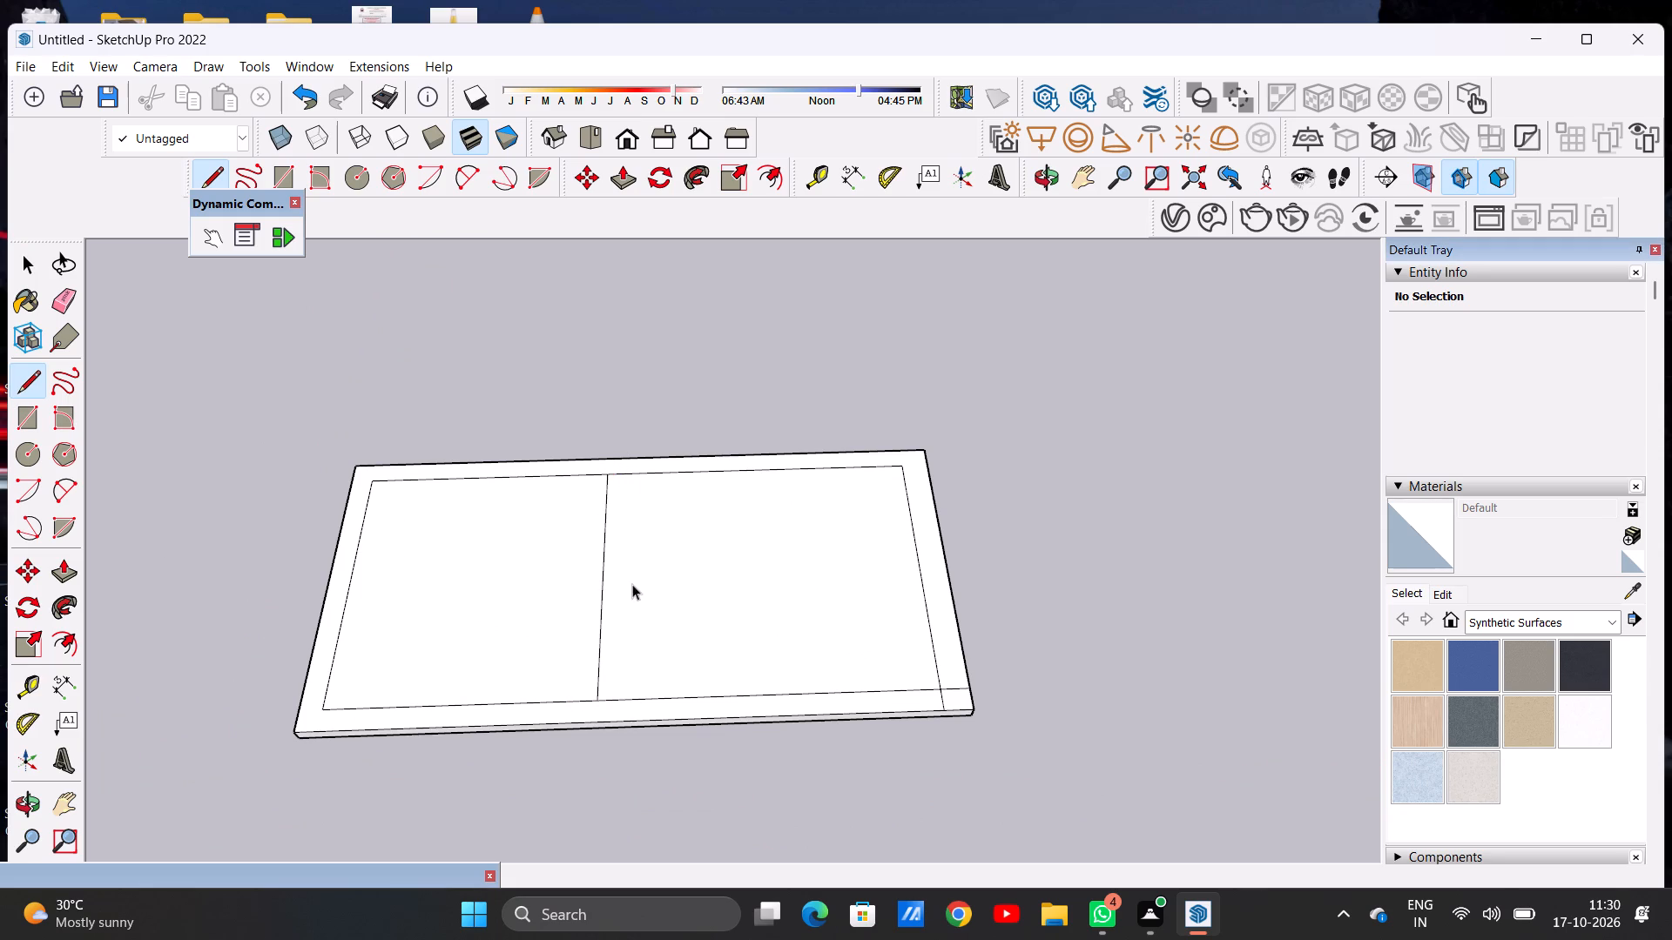
Examine the slab's divided top face, thin sides and underside from several angles.
scroll(649, 628, down, 7)
scroll(669, 660, up, 7)
middle_drag(682, 708, 698, 517)
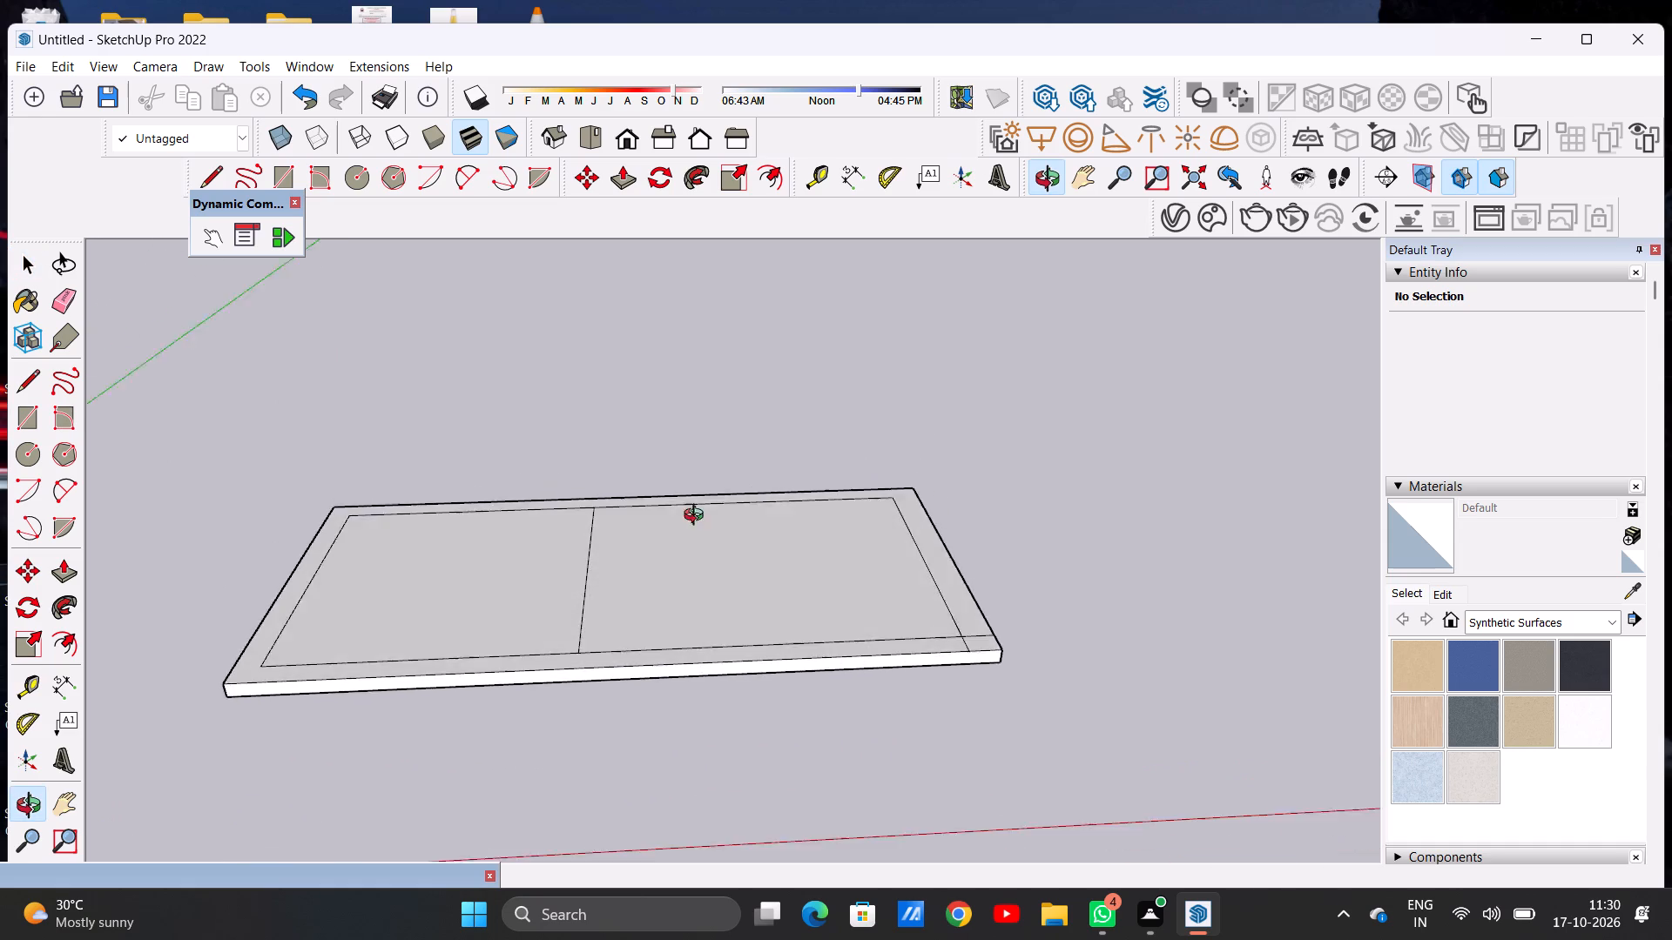
middle_drag(698, 517, 664, 655)
scroll(706, 654, down, 5)
scroll(617, 639, up, 5)
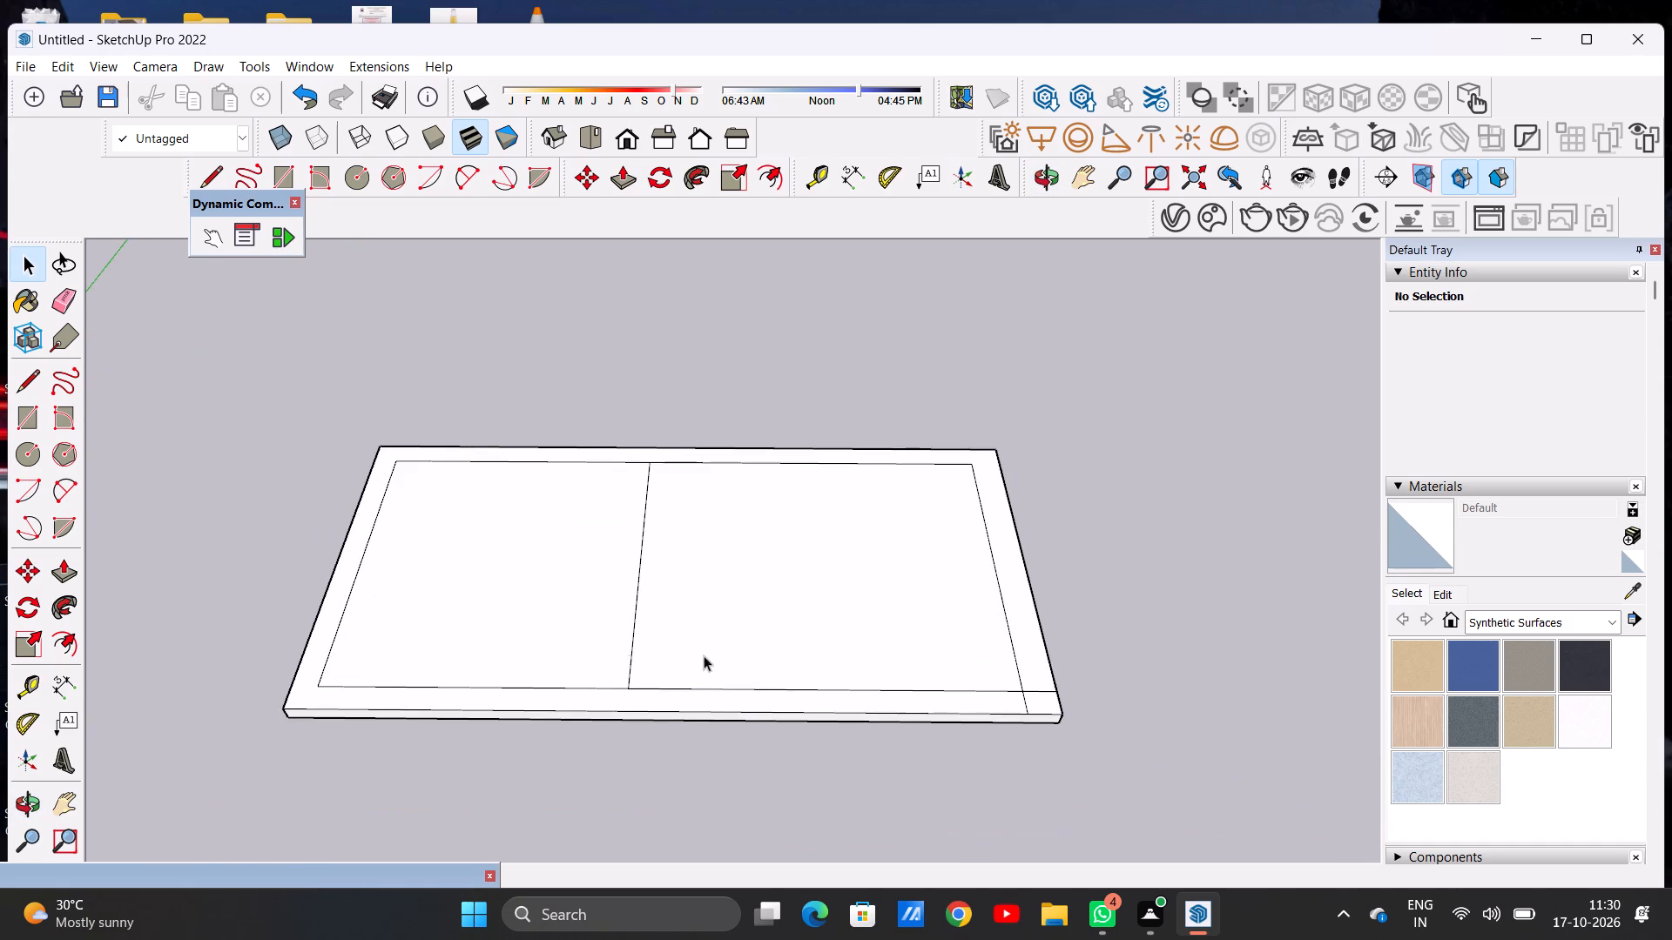
middle_drag(826, 694, 894, 233)
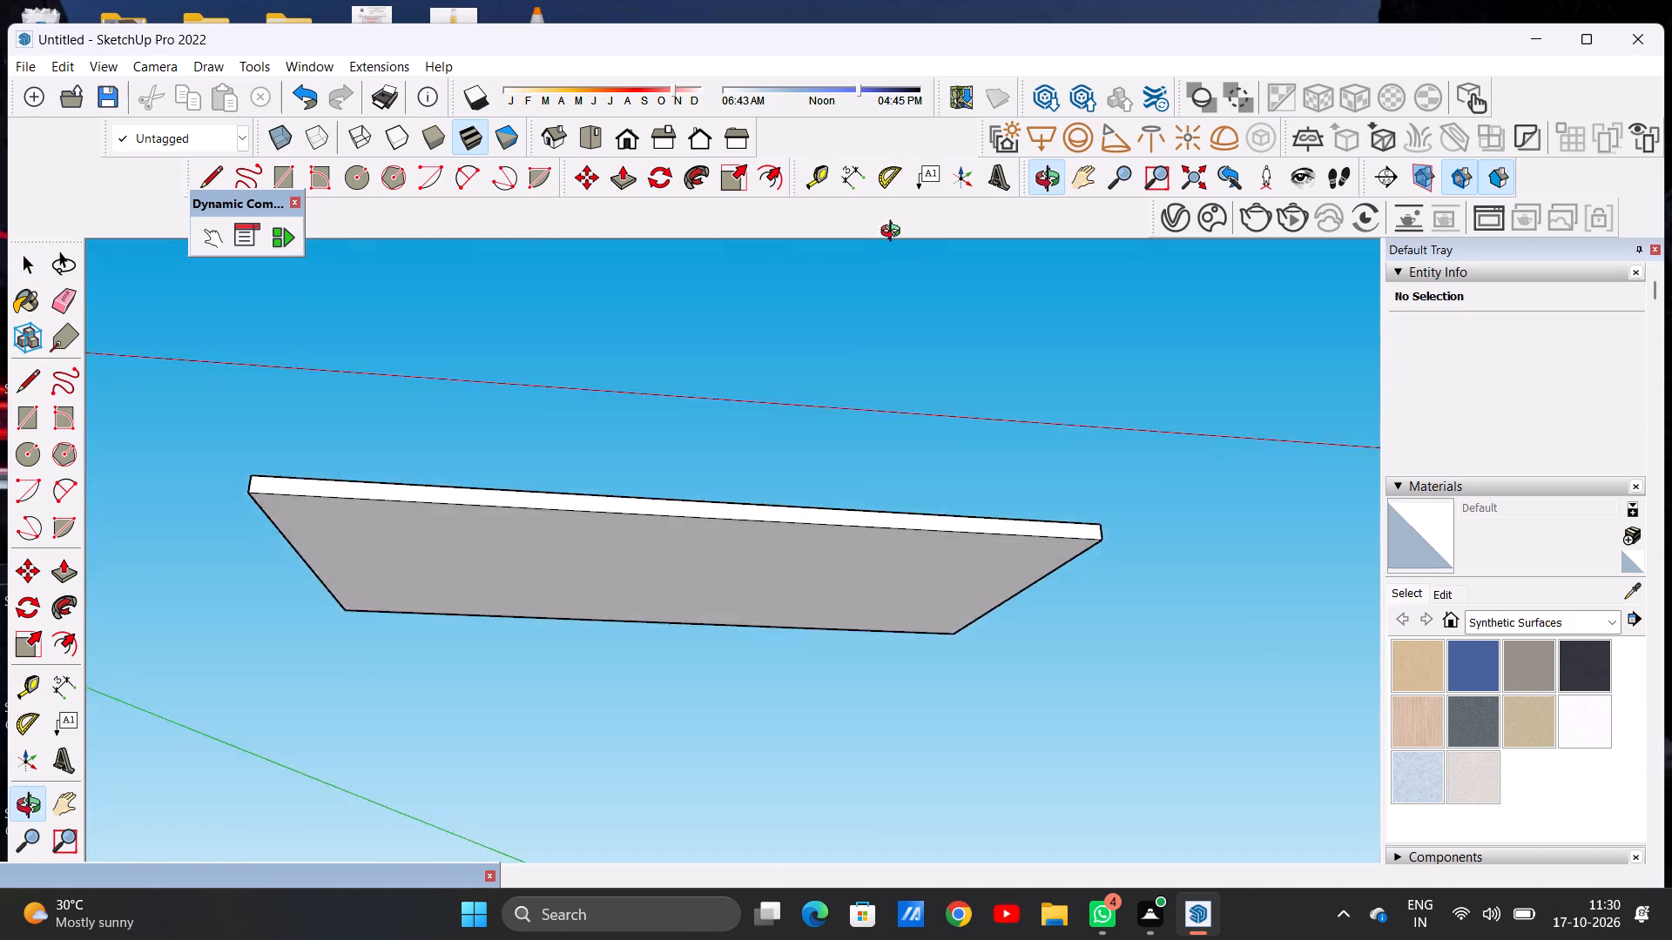
middle_drag(894, 233, 846, 788)
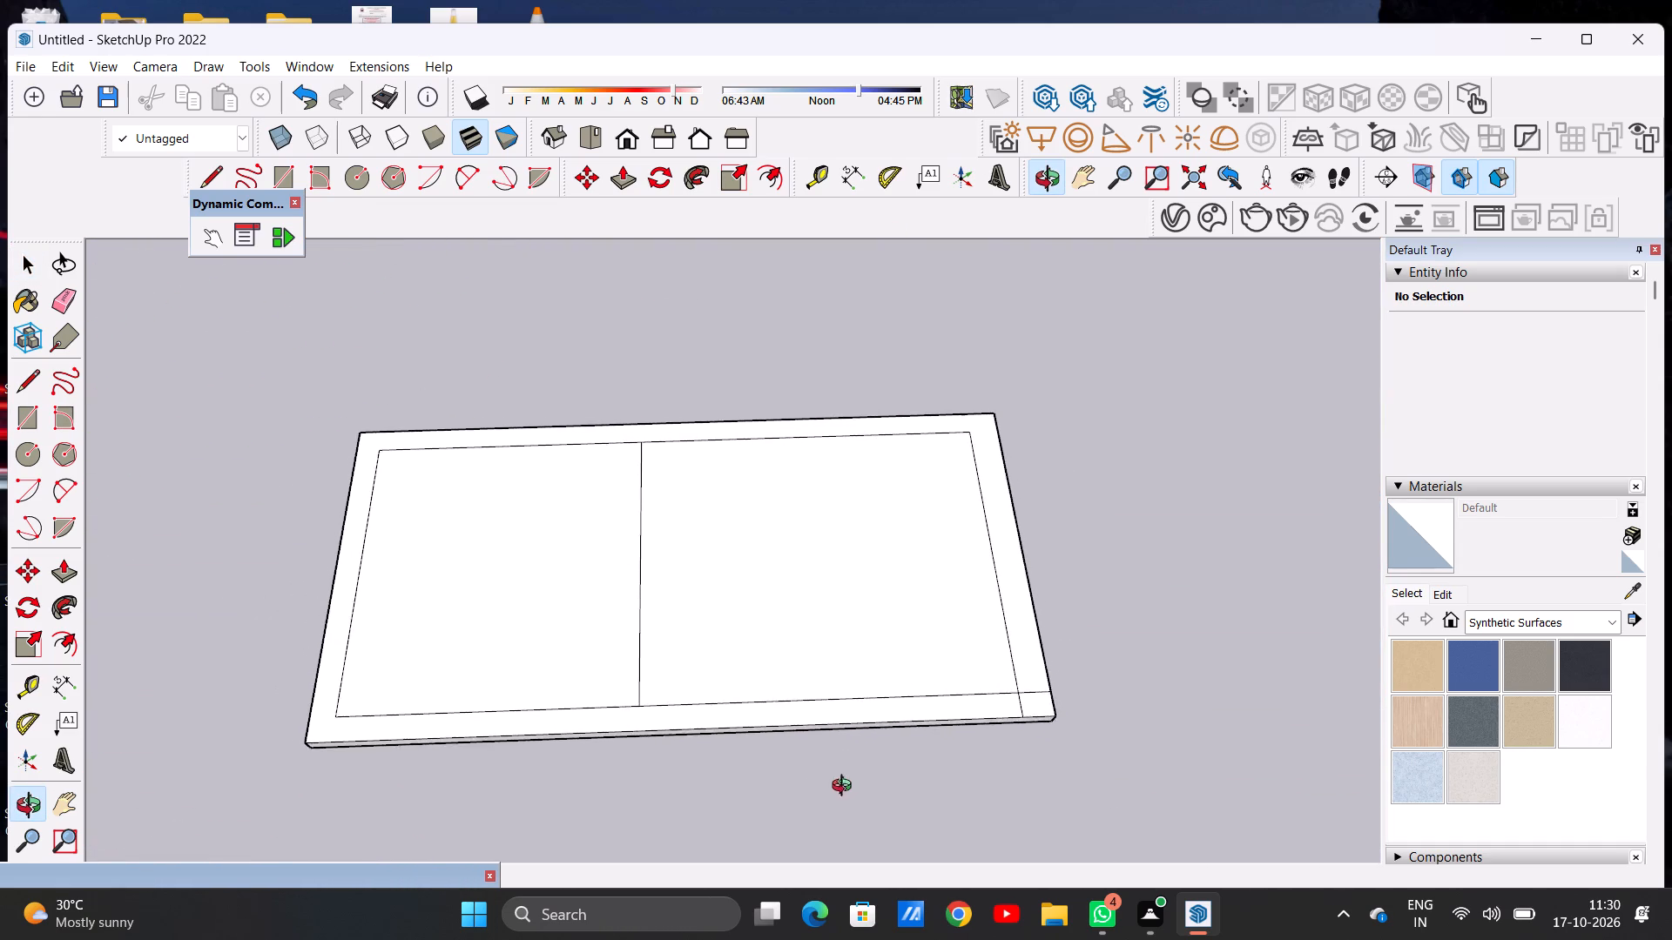
middle_drag(846, 788, 824, 804)
middle_drag(828, 800, 827, 734)
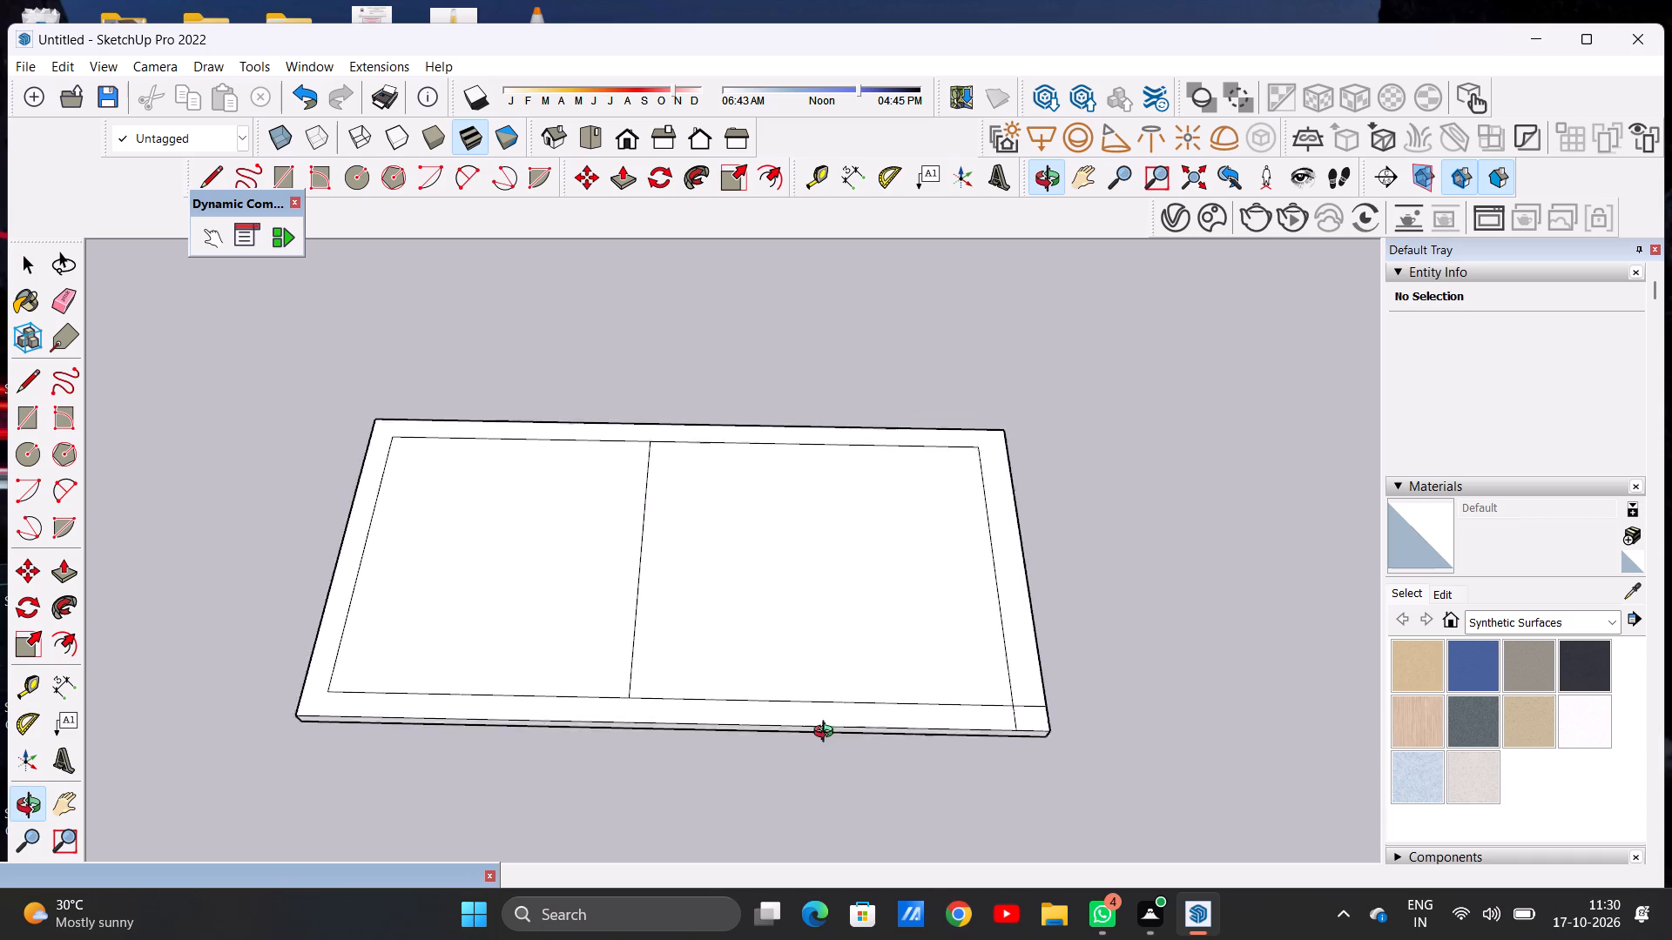
Examine the slab's divided top face, front side and border lines from several angles and distances.
middle_drag(827, 734, 868, 444)
middle_click(870, 437)
scroll(781, 566, up, 5)
middle_drag(778, 674, 694, 738)
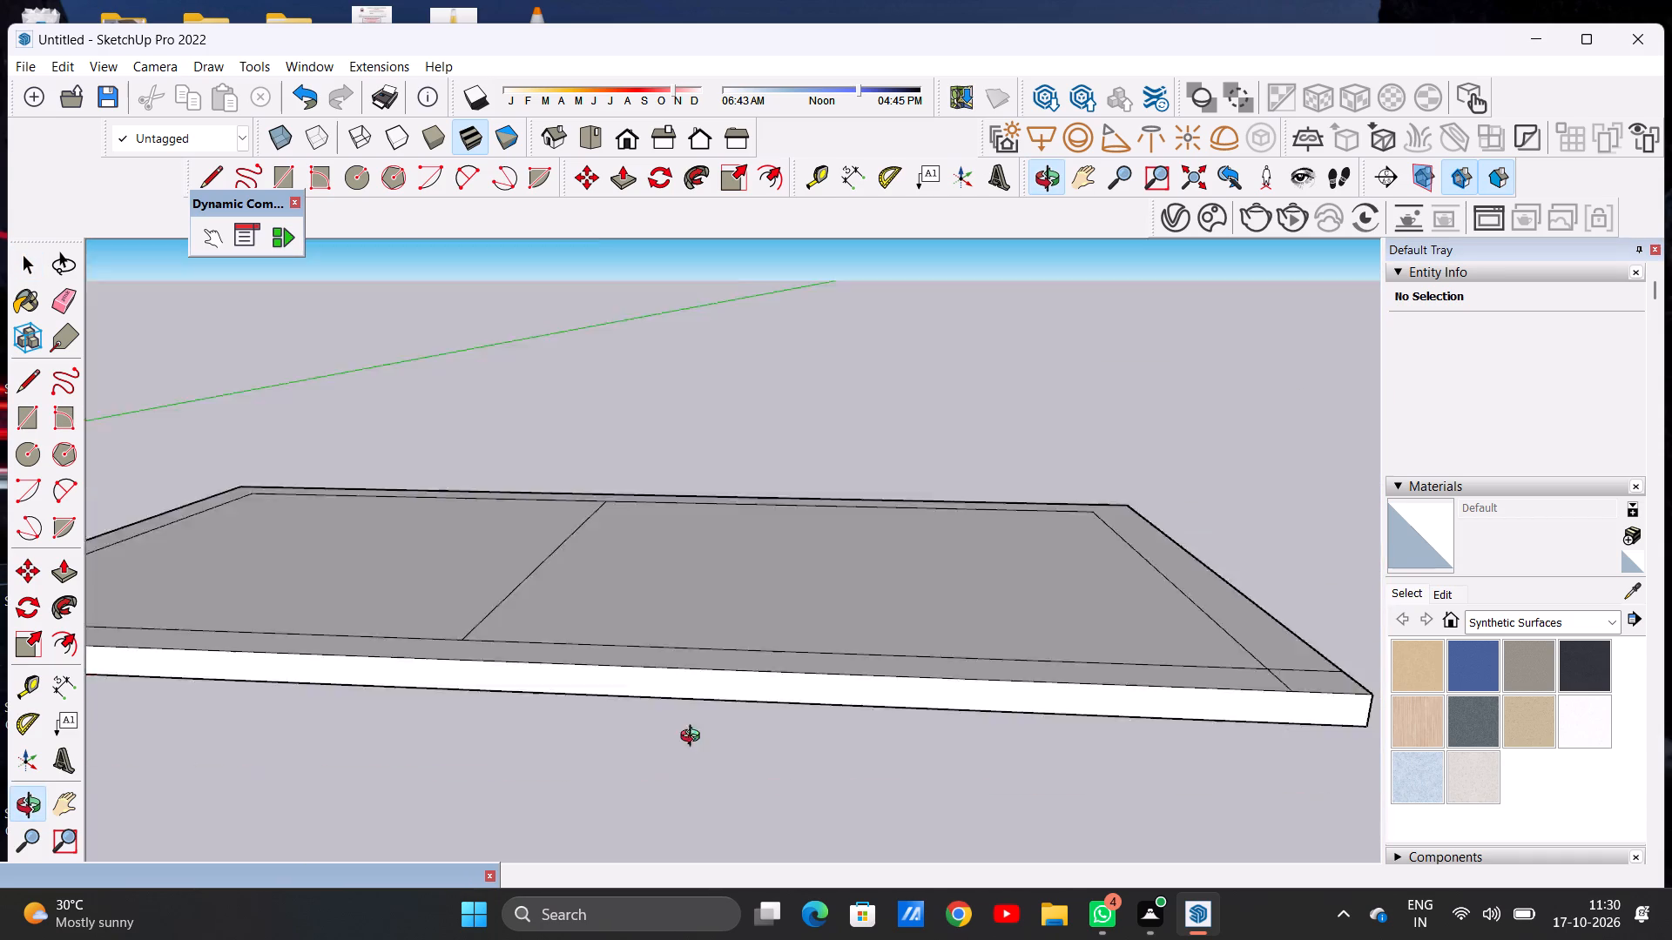
middle_drag(694, 738, 691, 750)
scroll(825, 597, down, 11)
middle_drag(796, 598, 832, 762)
middle_click(832, 762)
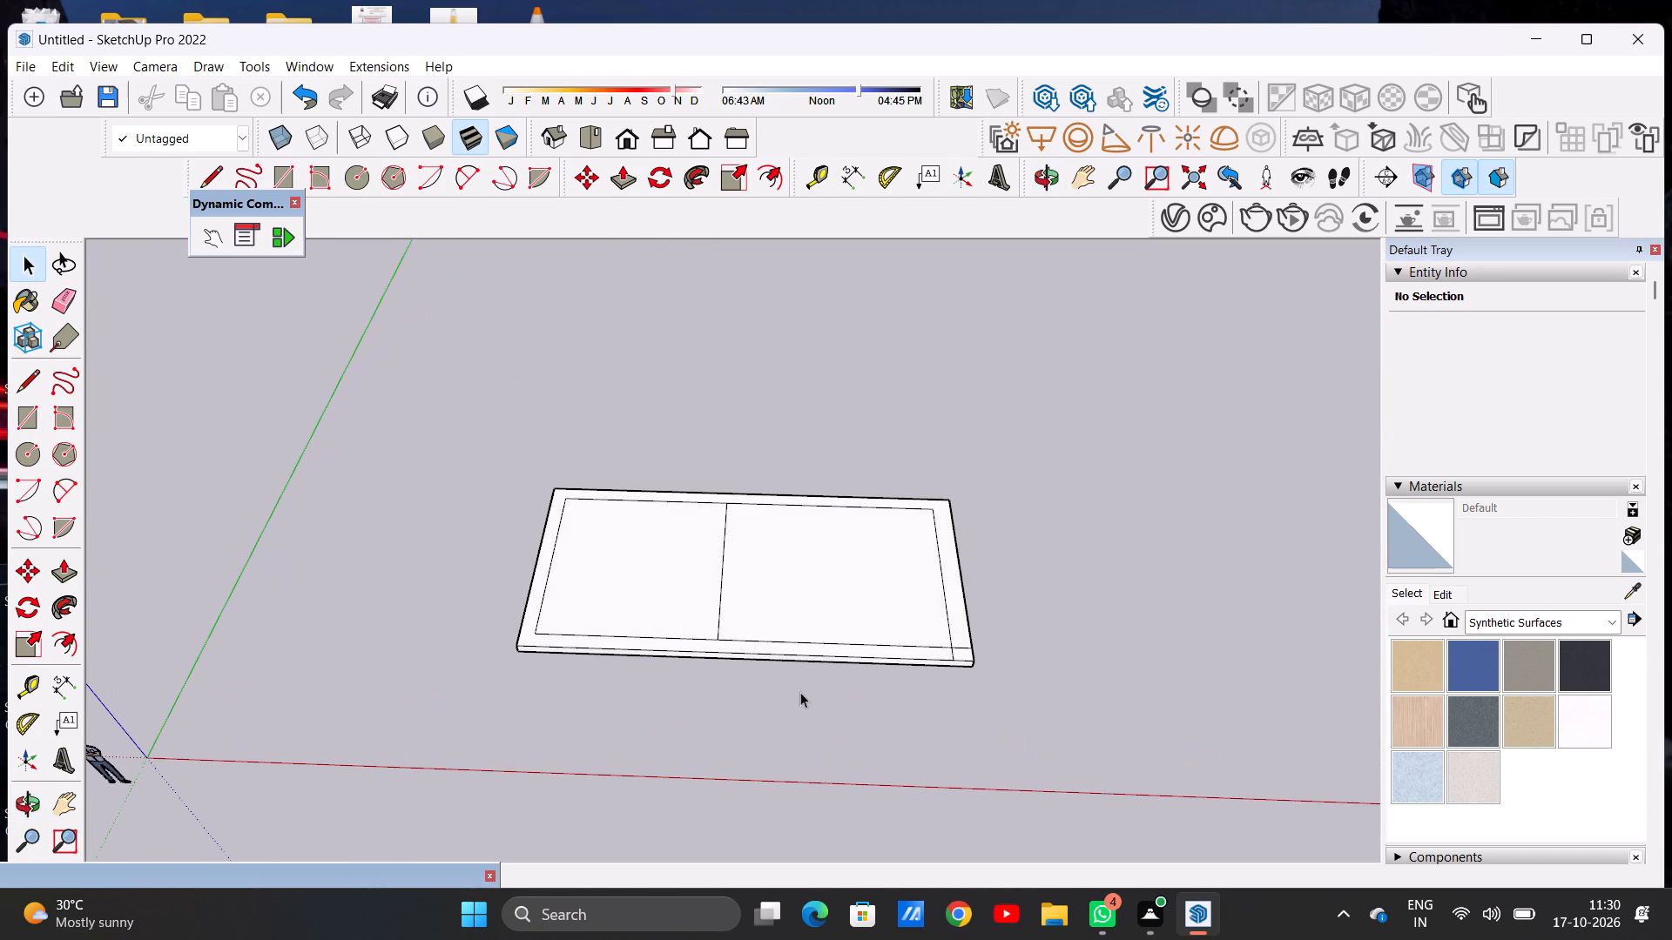
scroll(752, 561, up, 6)
scroll(673, 629, down, 6)
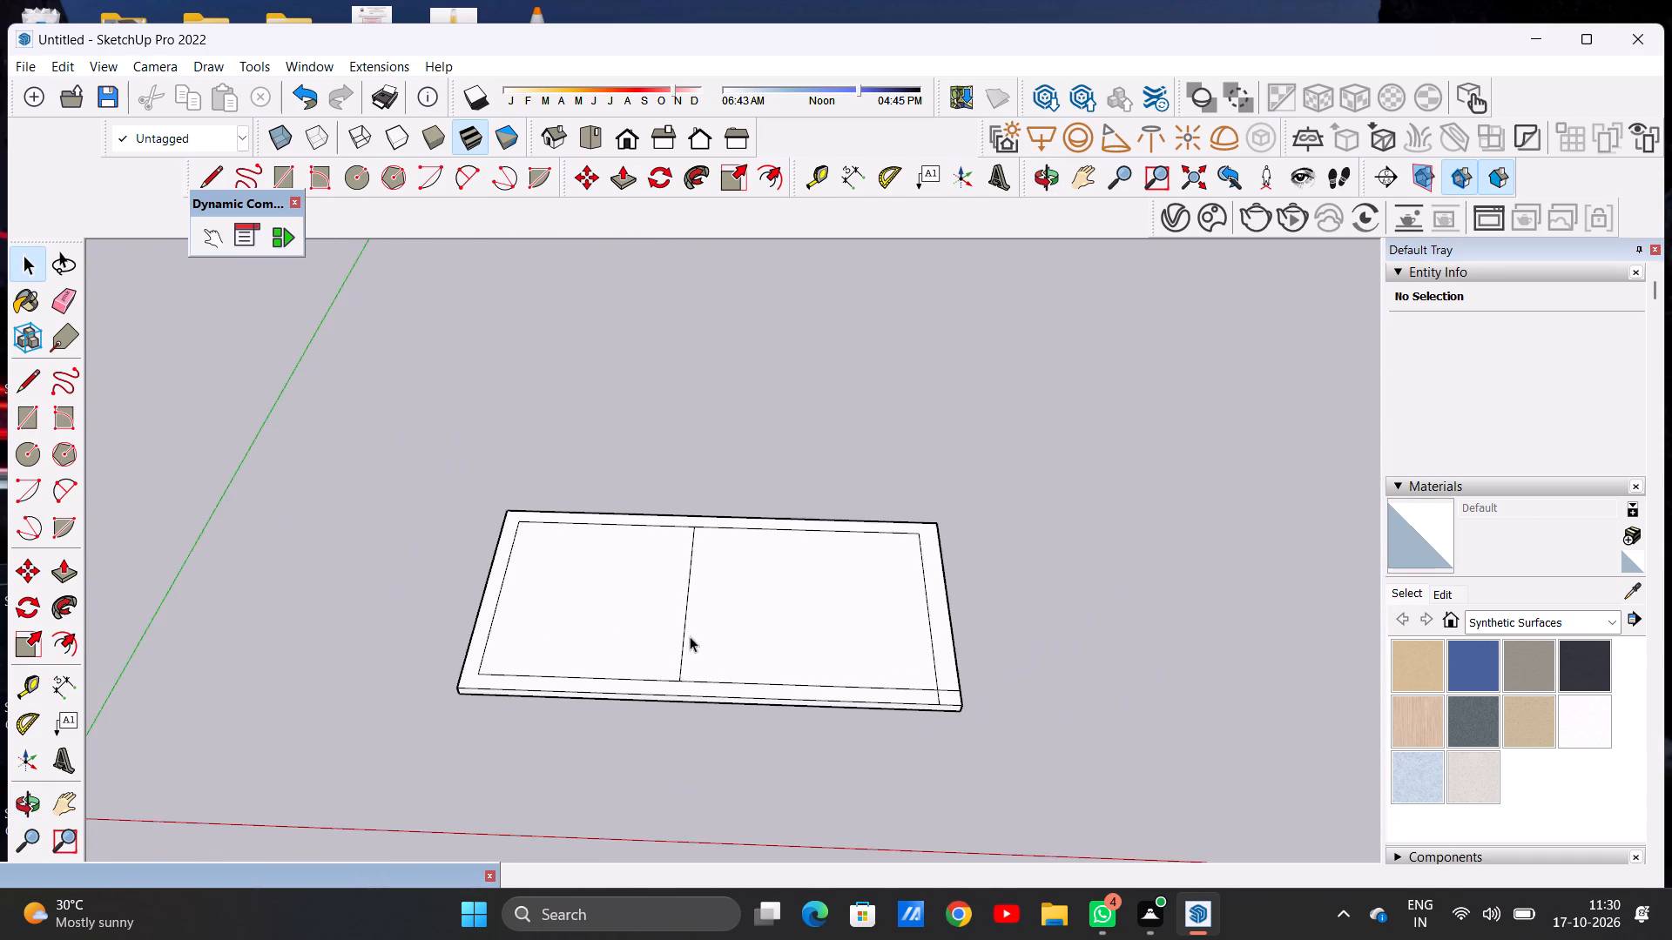
scroll(881, 583, up, 3)
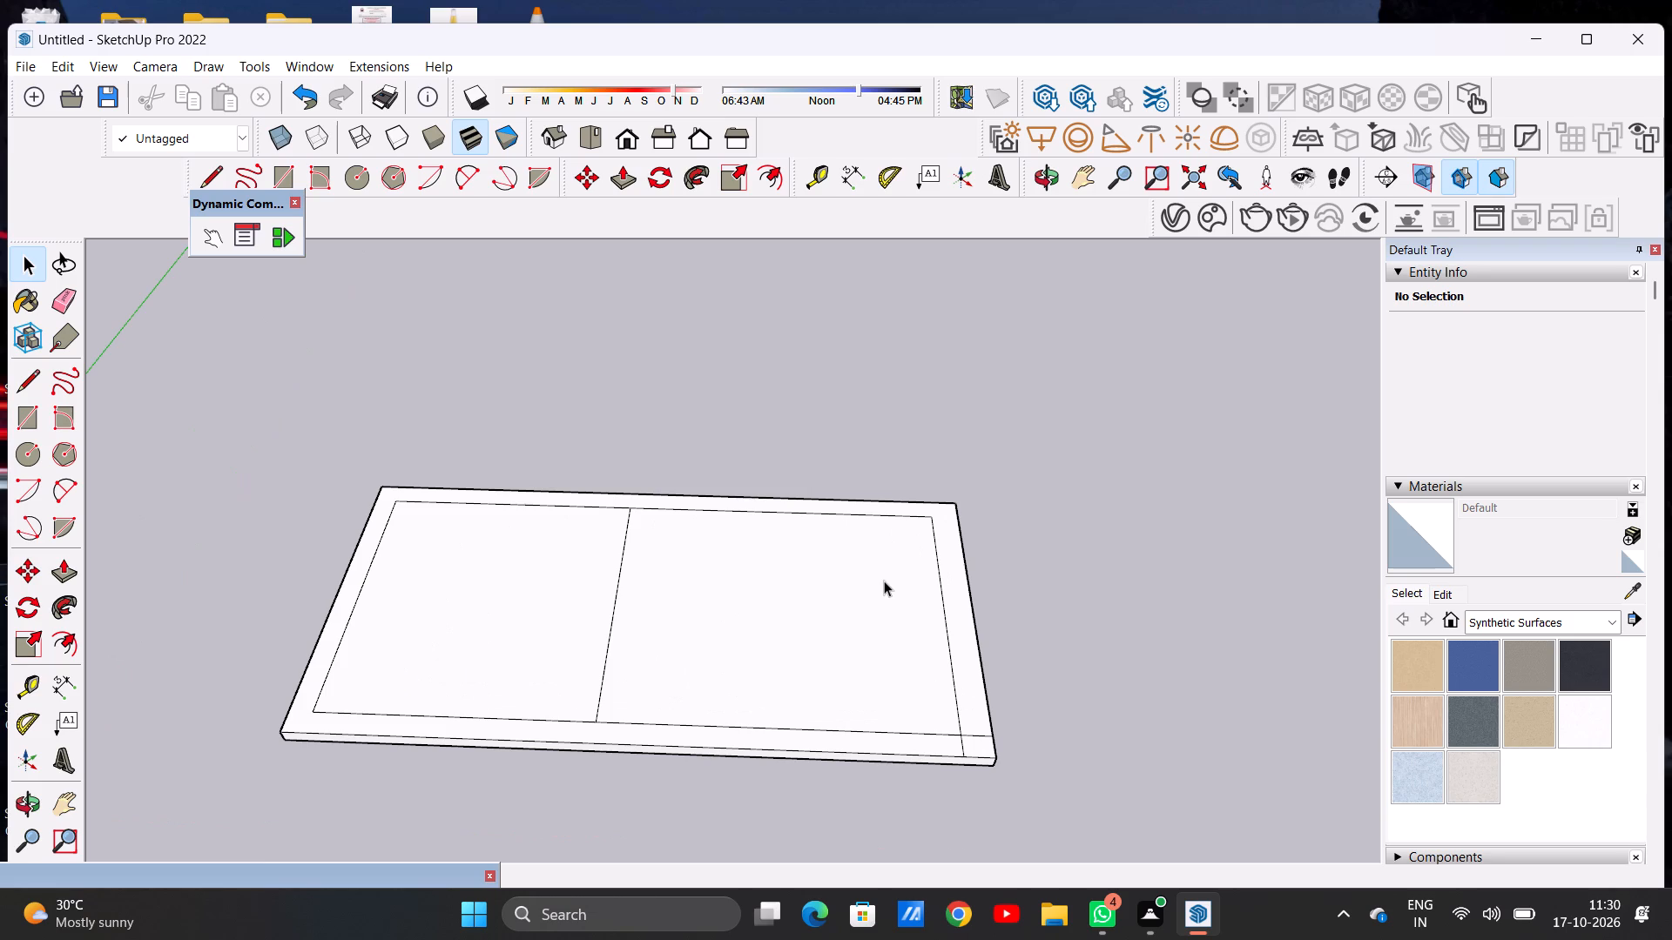
scroll(866, 619, down, 4)
scroll(947, 589, up, 4)
scroll(867, 665, down, 1)
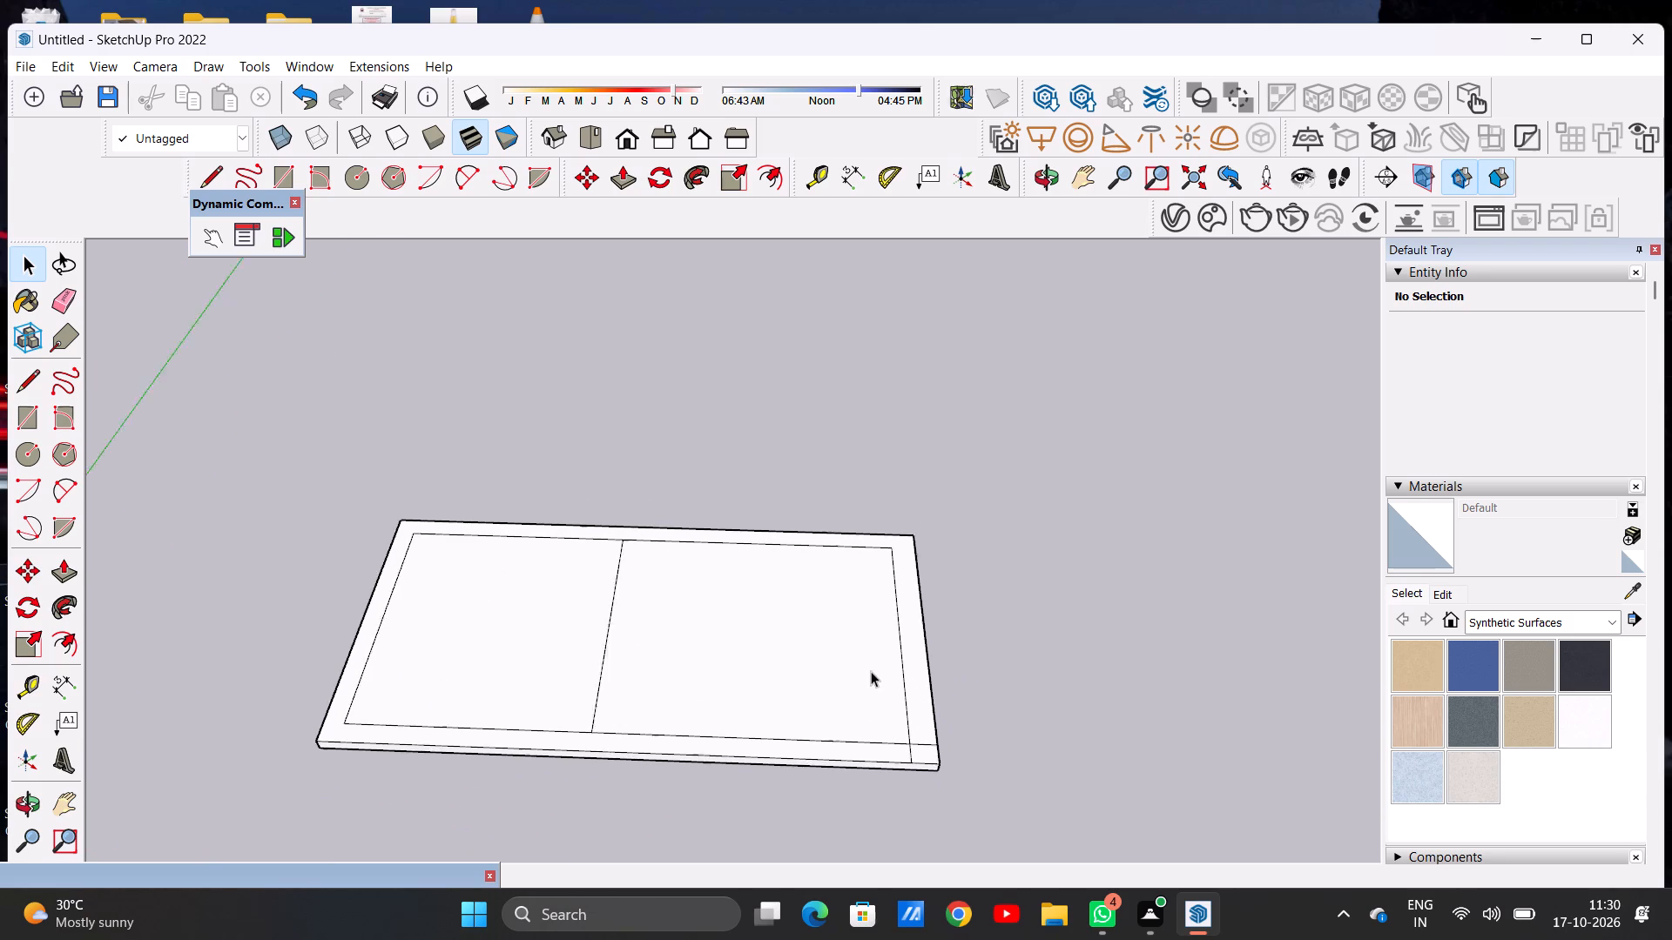
scroll(871, 671, down, 1)
scroll(451, 735, up, 1)
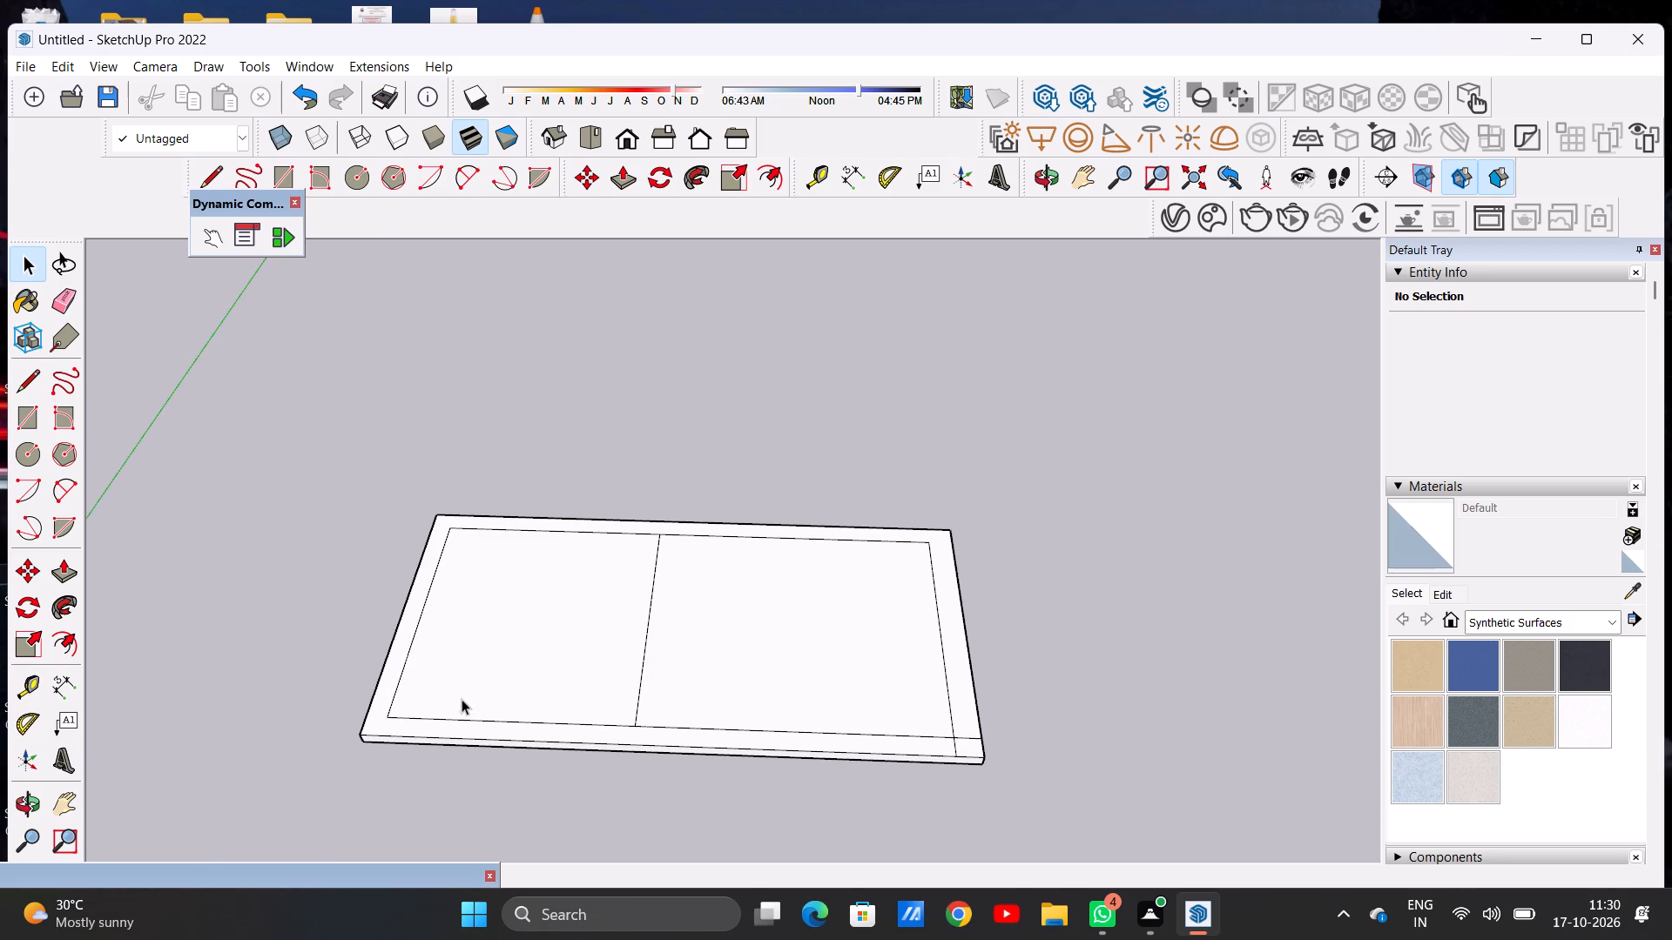
scroll(620, 748, up, 2)
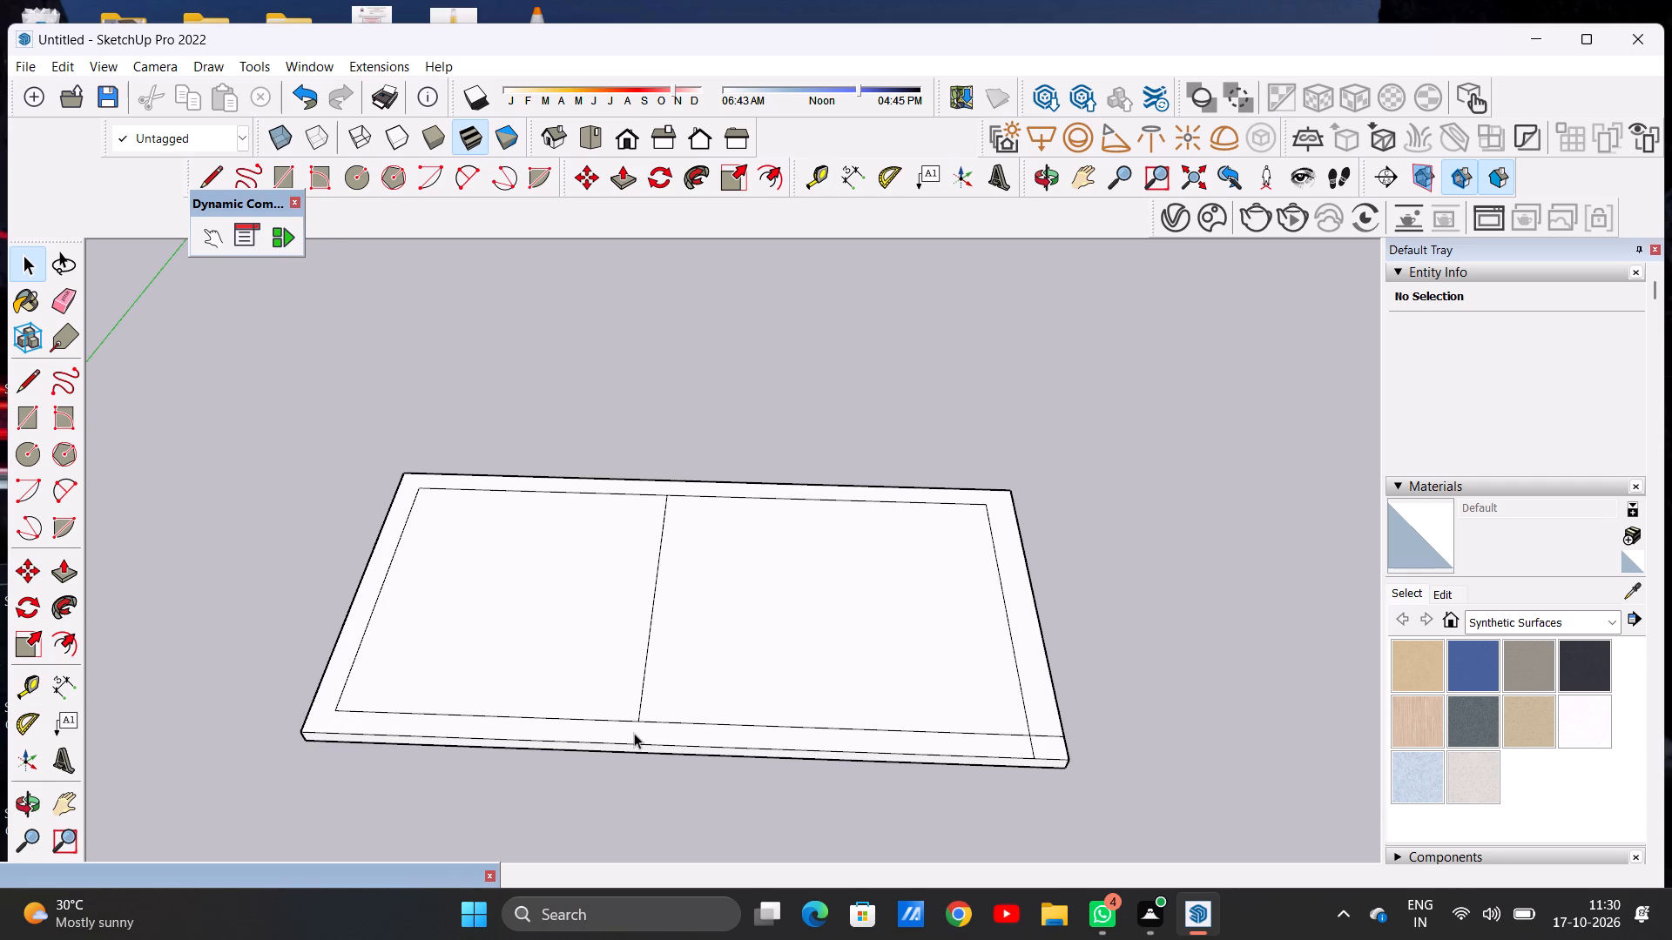
Draw a line extending the dividing line across the front border to the slab's front edge, parallel to the green axis.
key(l)
scroll(669, 728, up, 8)
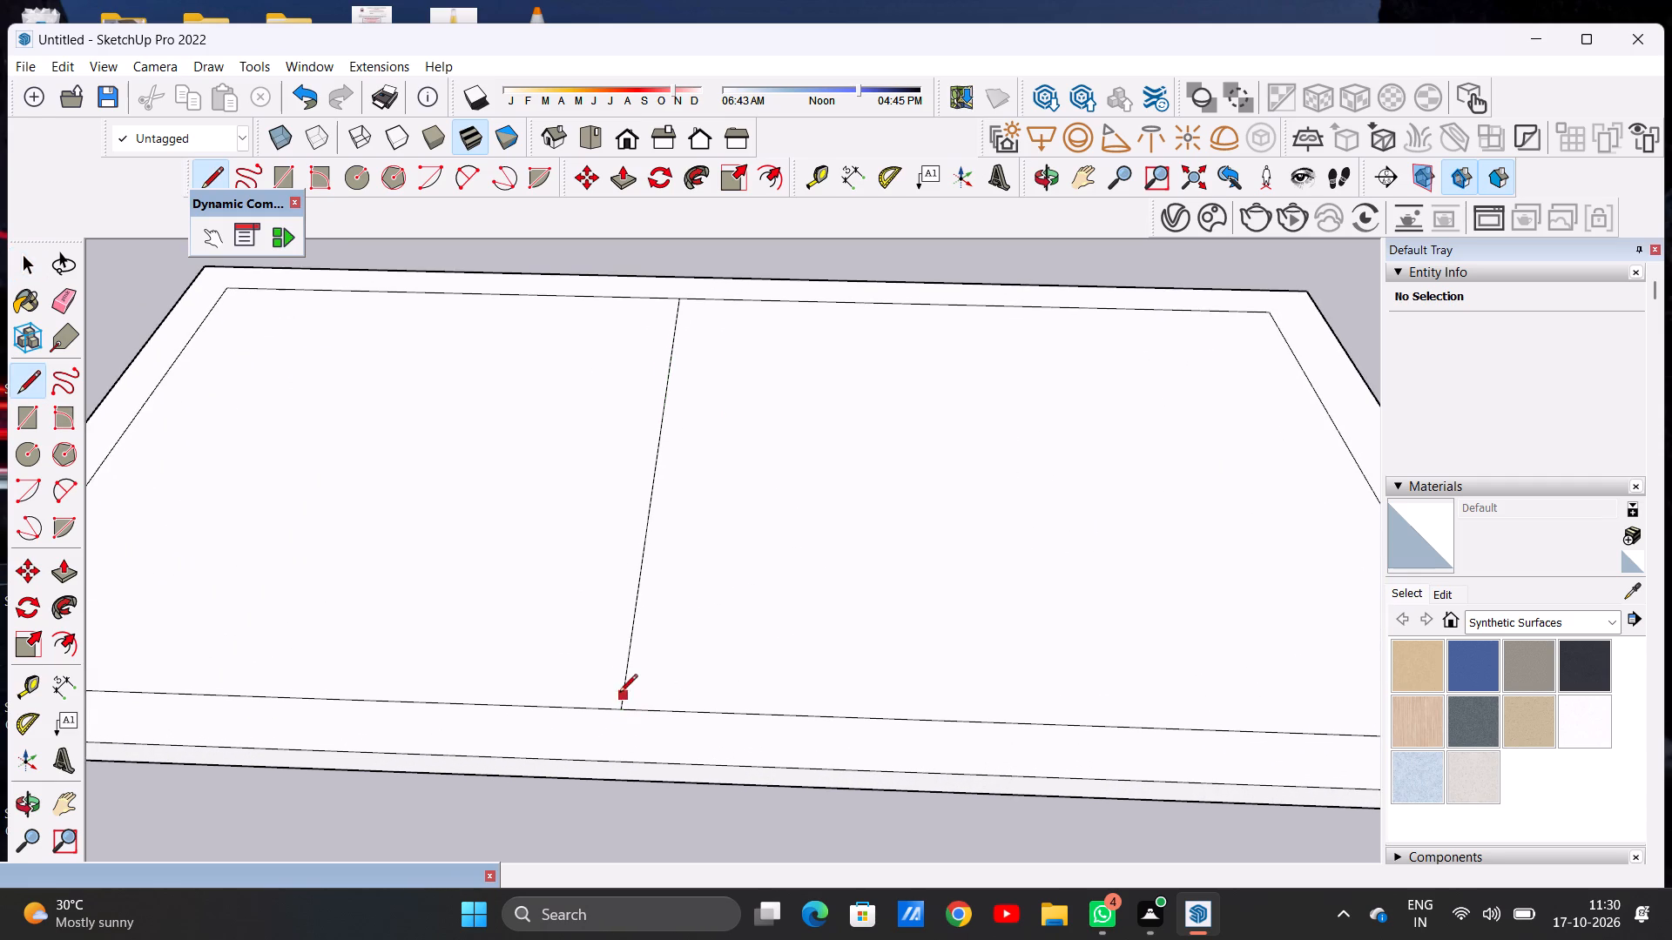
click(619, 702)
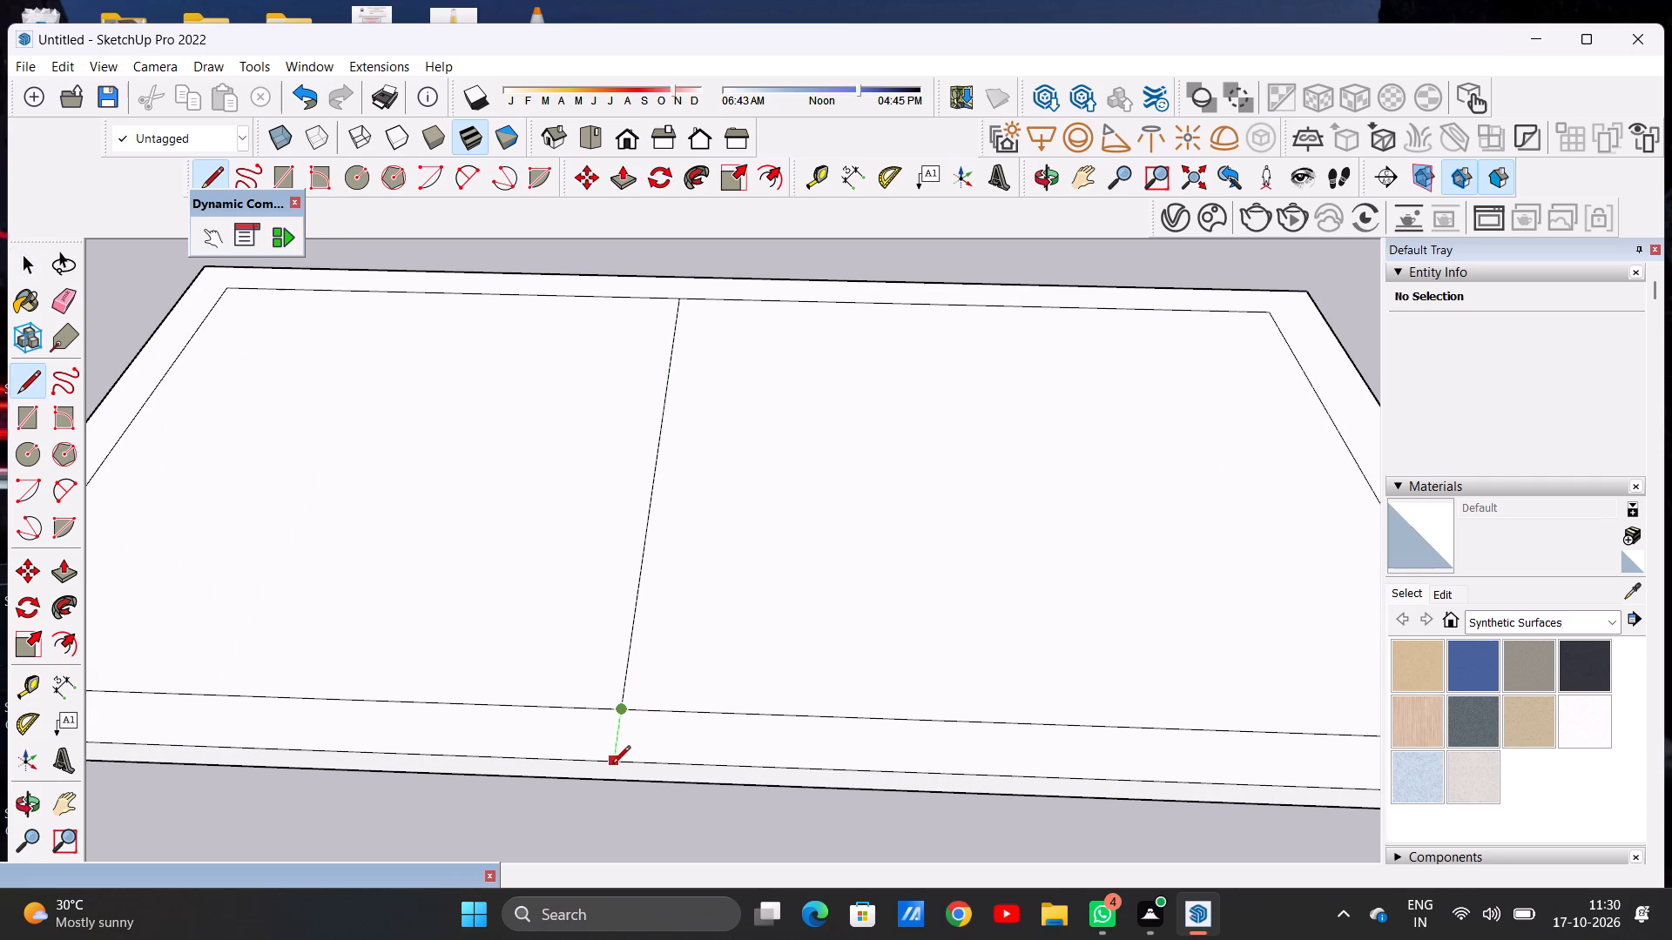
click(612, 765)
key(space)
scroll(721, 687, down, 8)
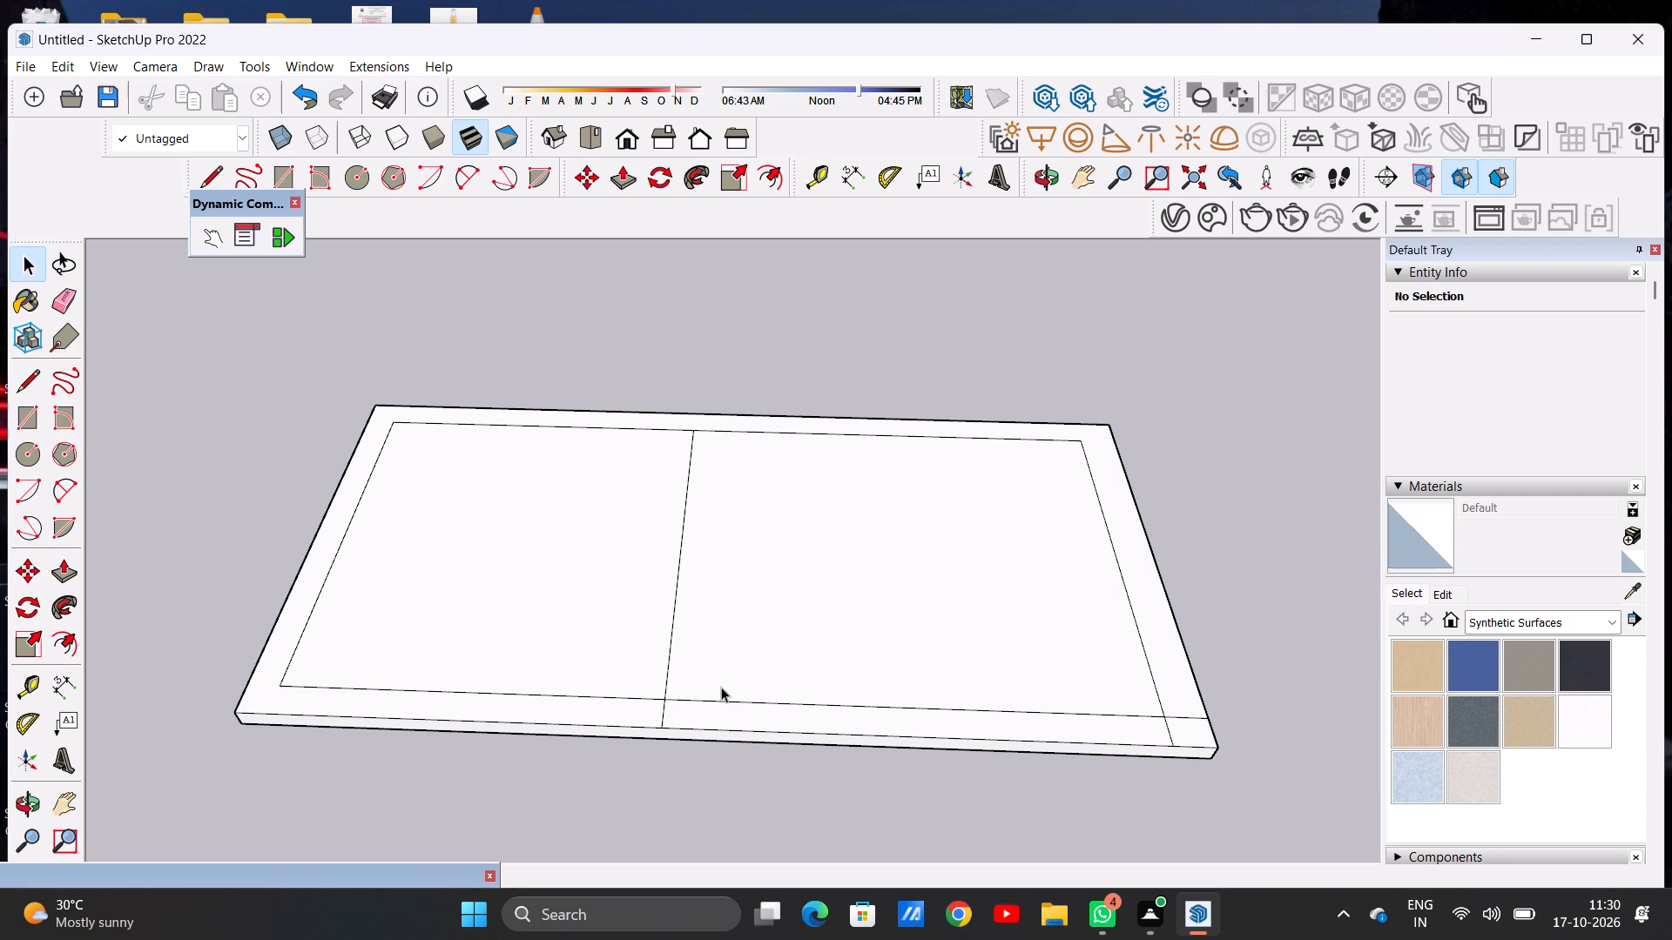
Erase the short line segment crossing the border at the slab's front-right corner, between the inner rectangle and the right outer edge.
scroll(716, 696, down, 2)
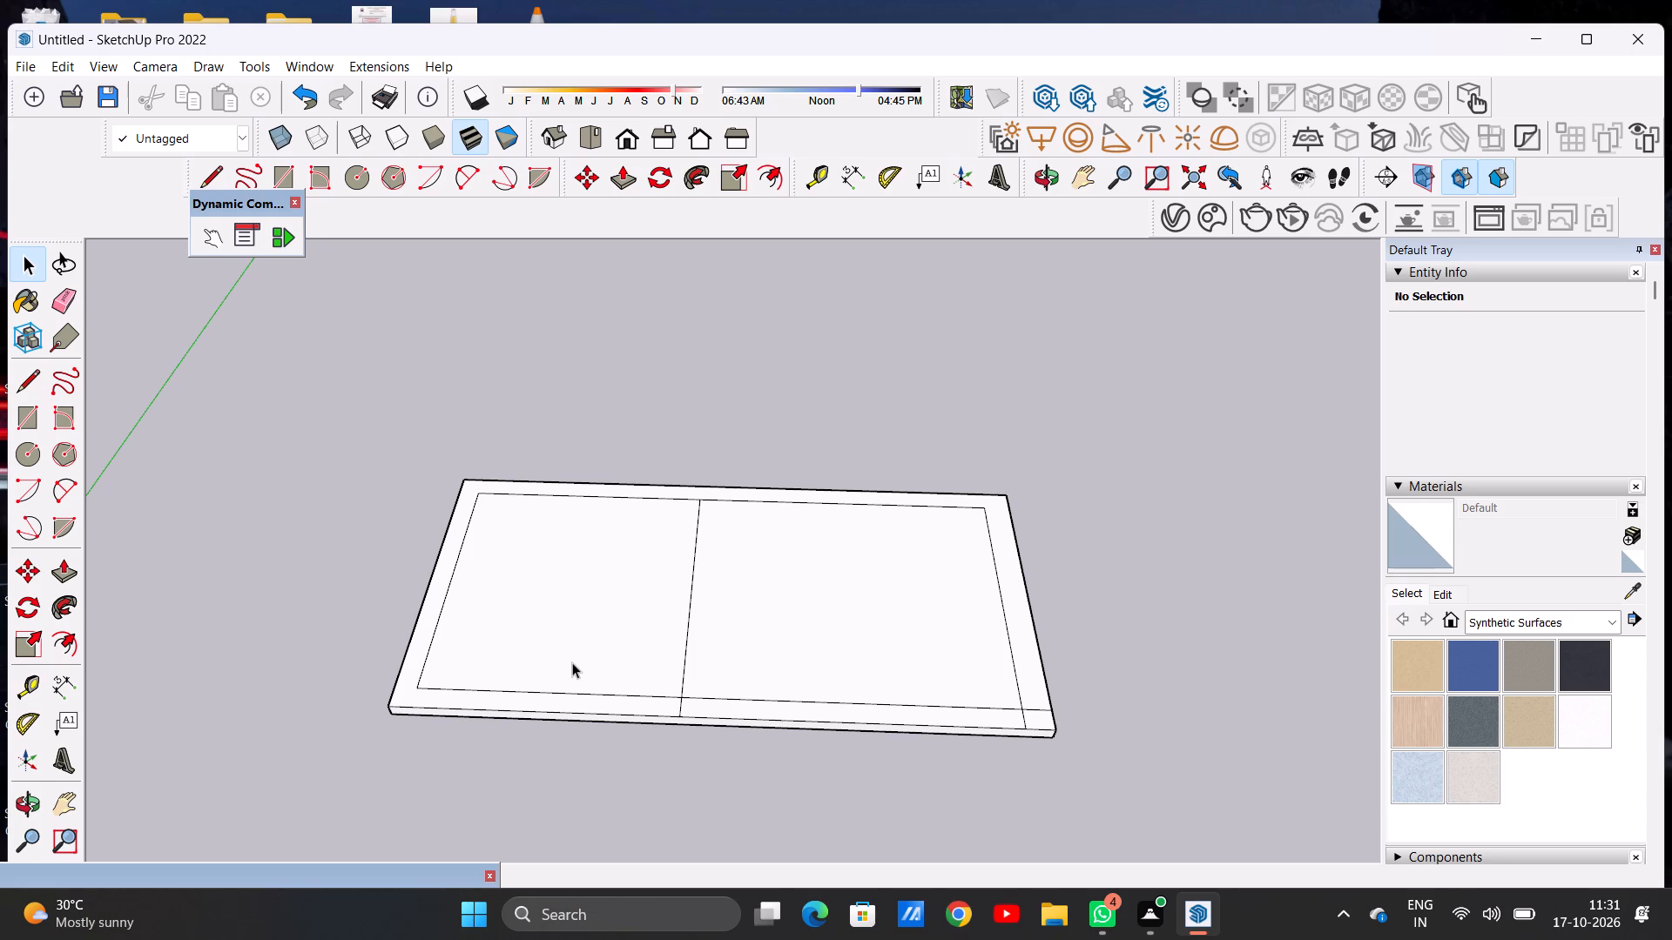
scroll(572, 662, up, 3)
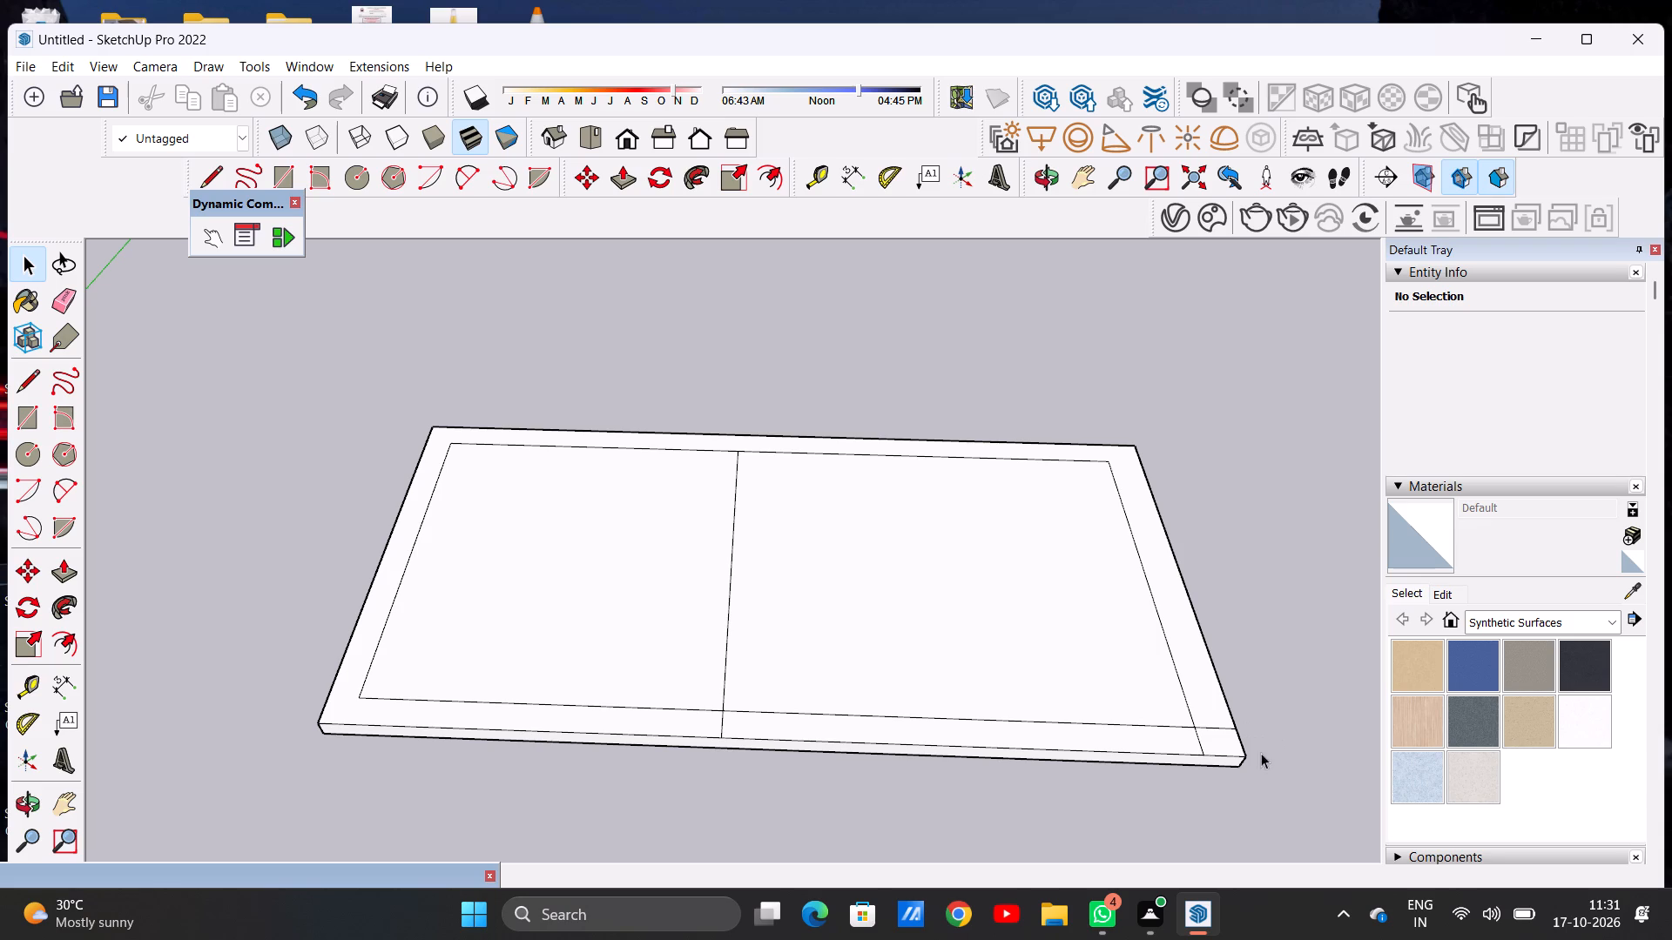
scroll(1223, 740, up, 3)
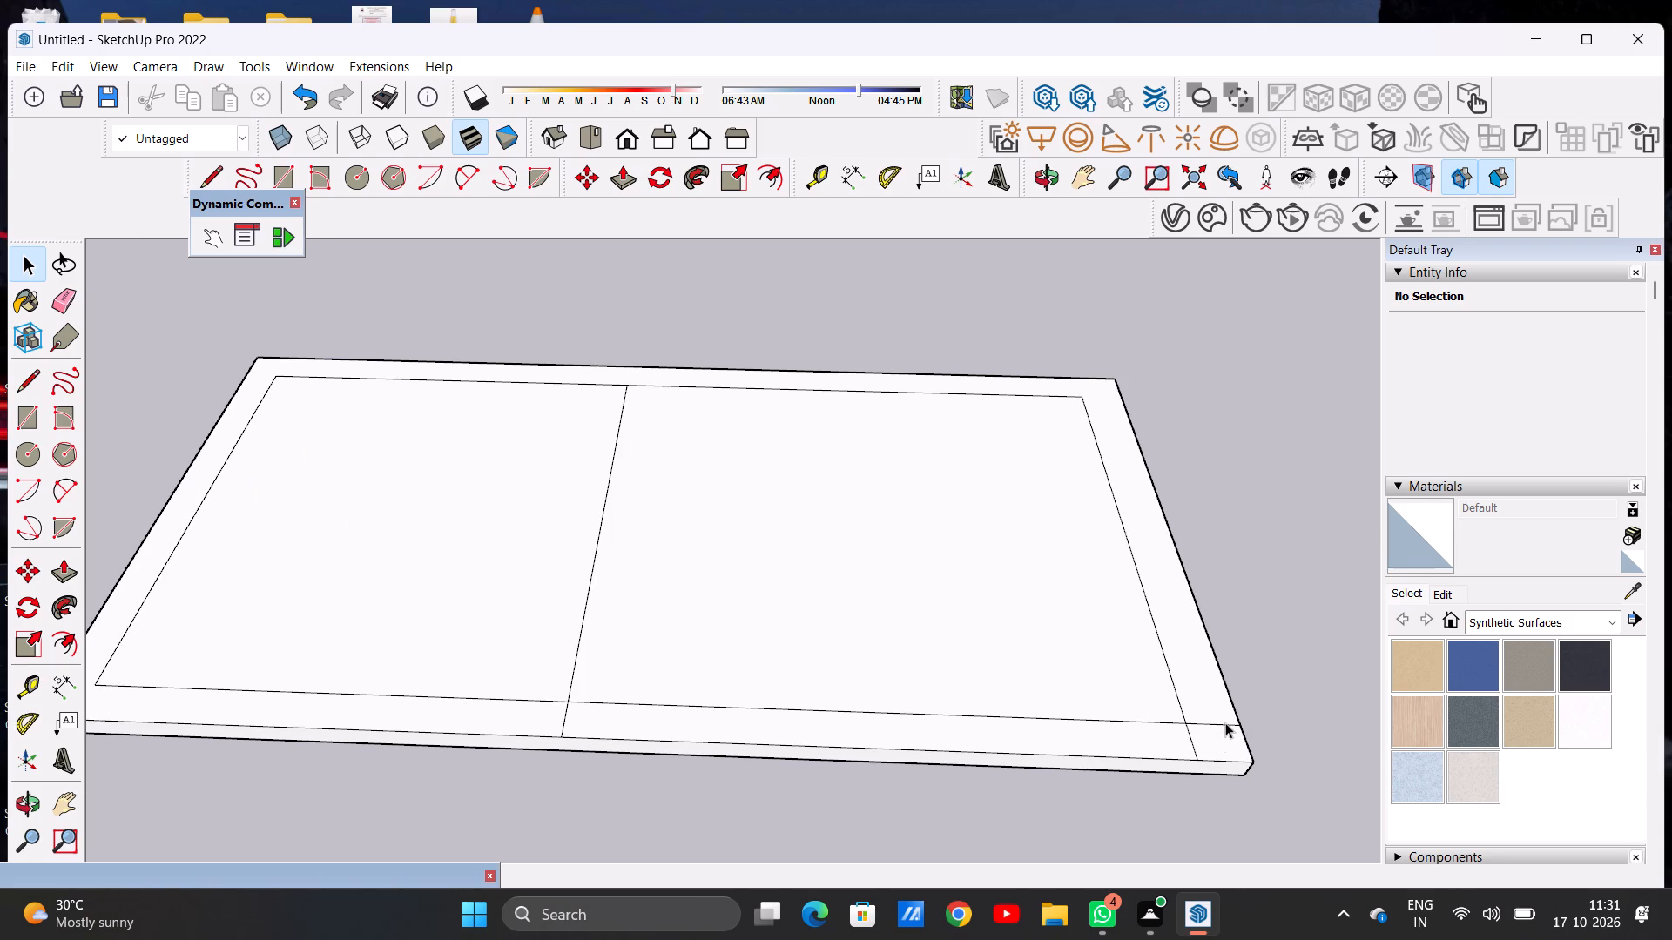
key(e)
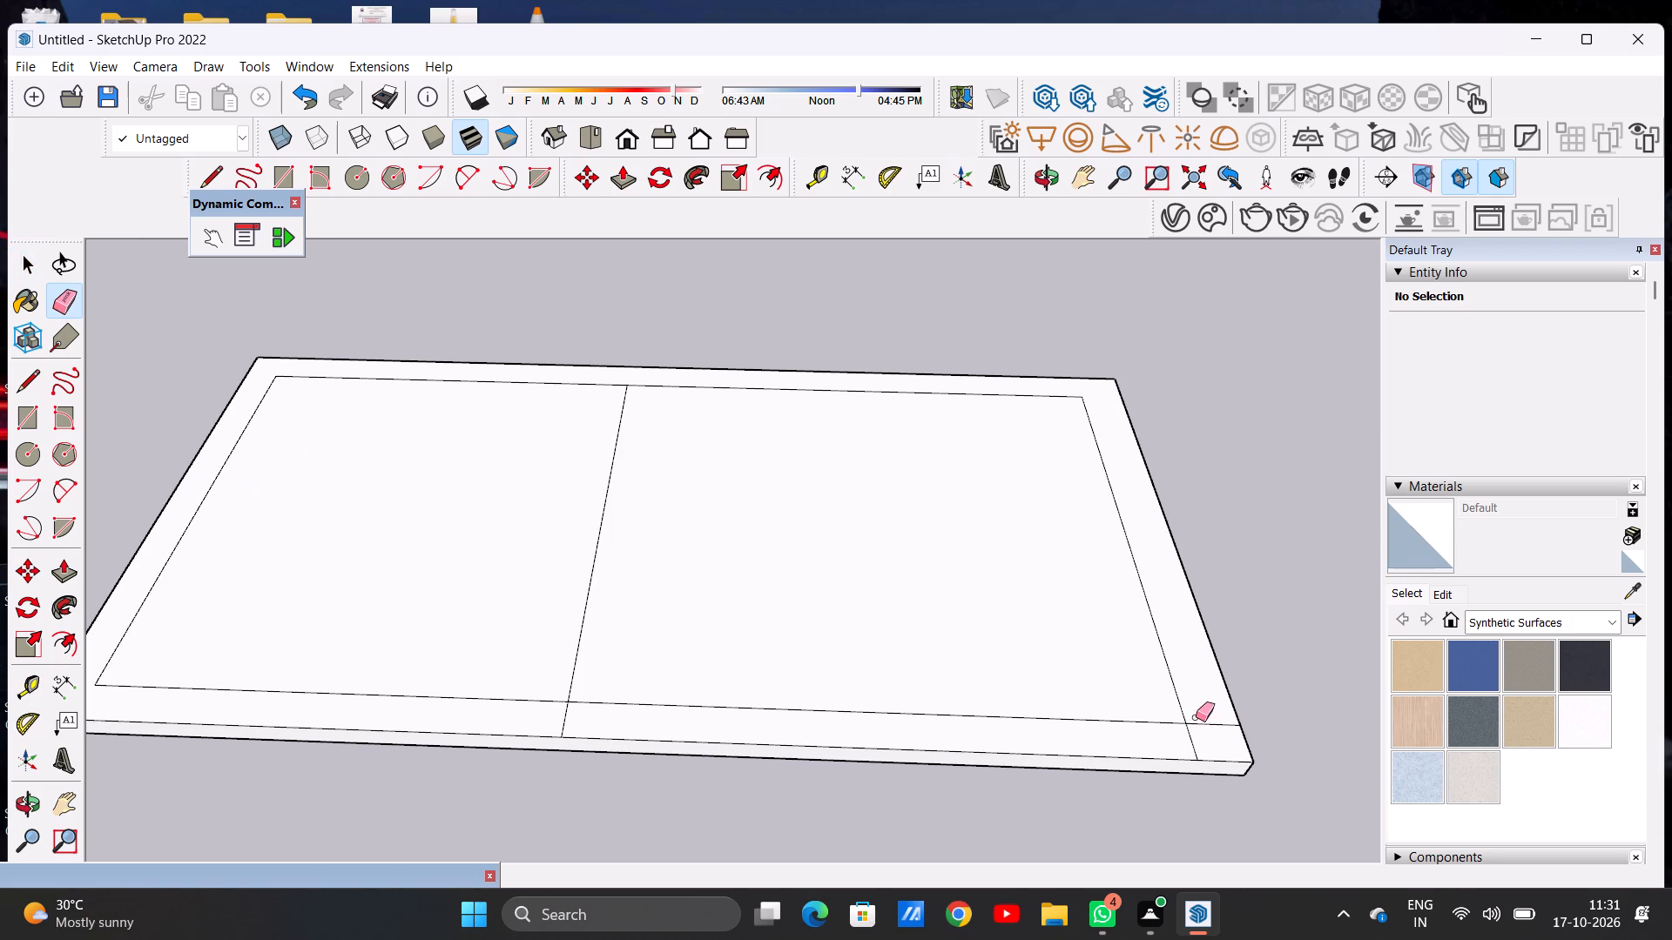
drag(1206, 716, 1209, 737)
key(space)
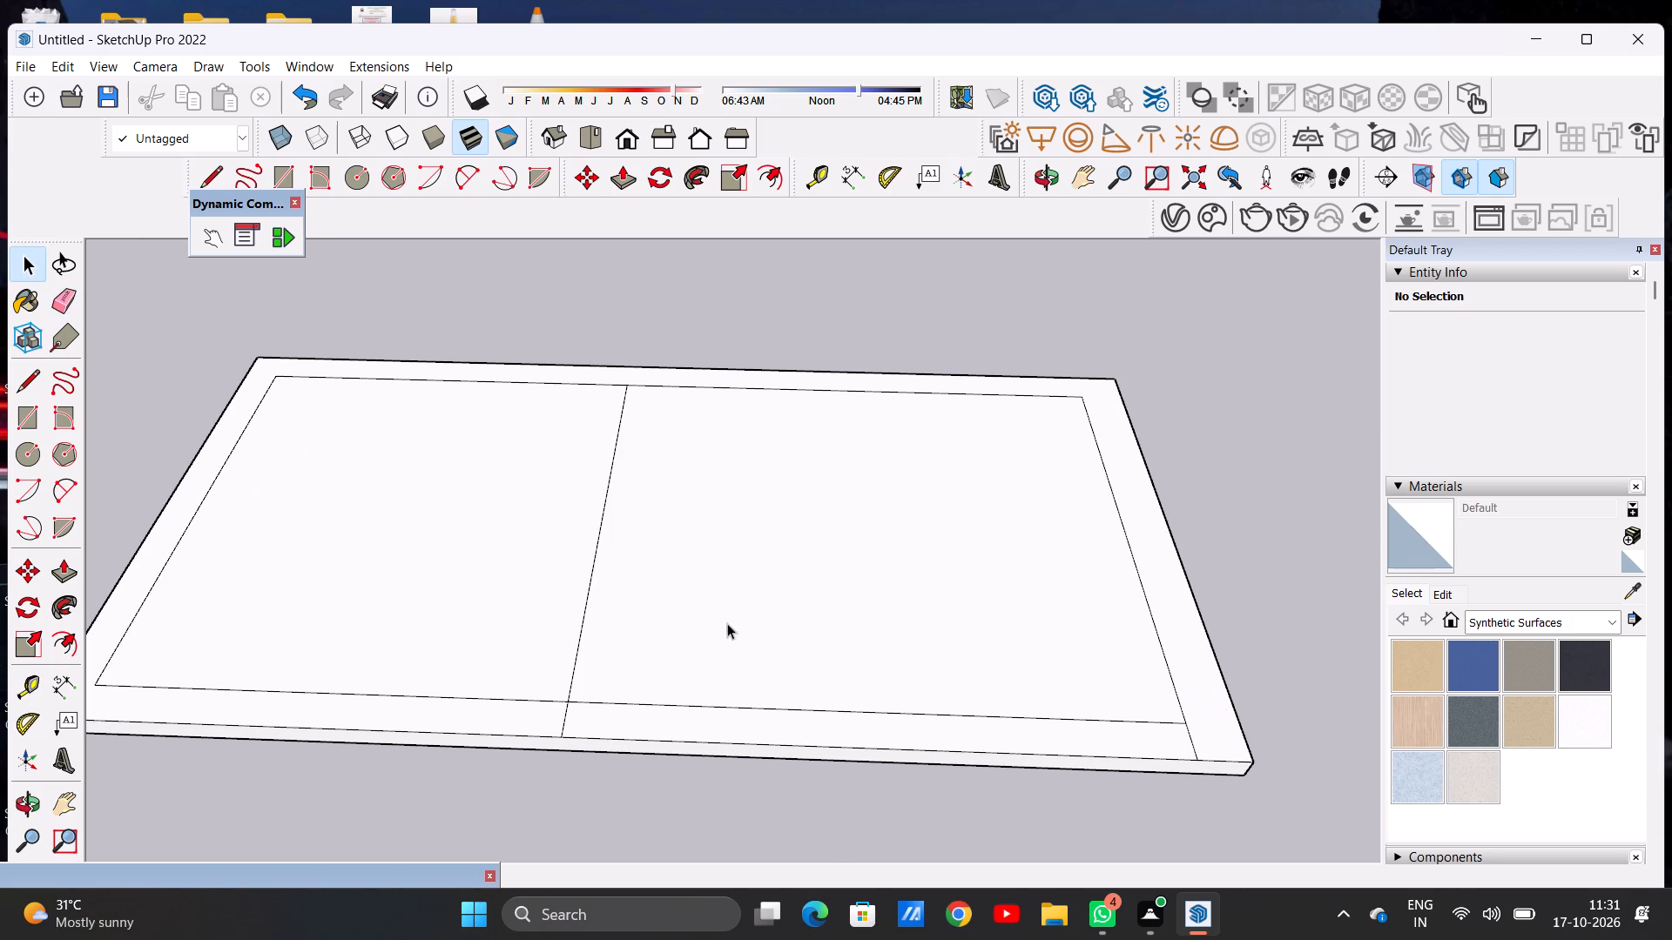
Push/Pull the border face up 10' to raise the walls, leaving the front strip right of the dividing line at floor level.
scroll(675, 622, down, 8)
middle_drag(812, 641, 812, 545)
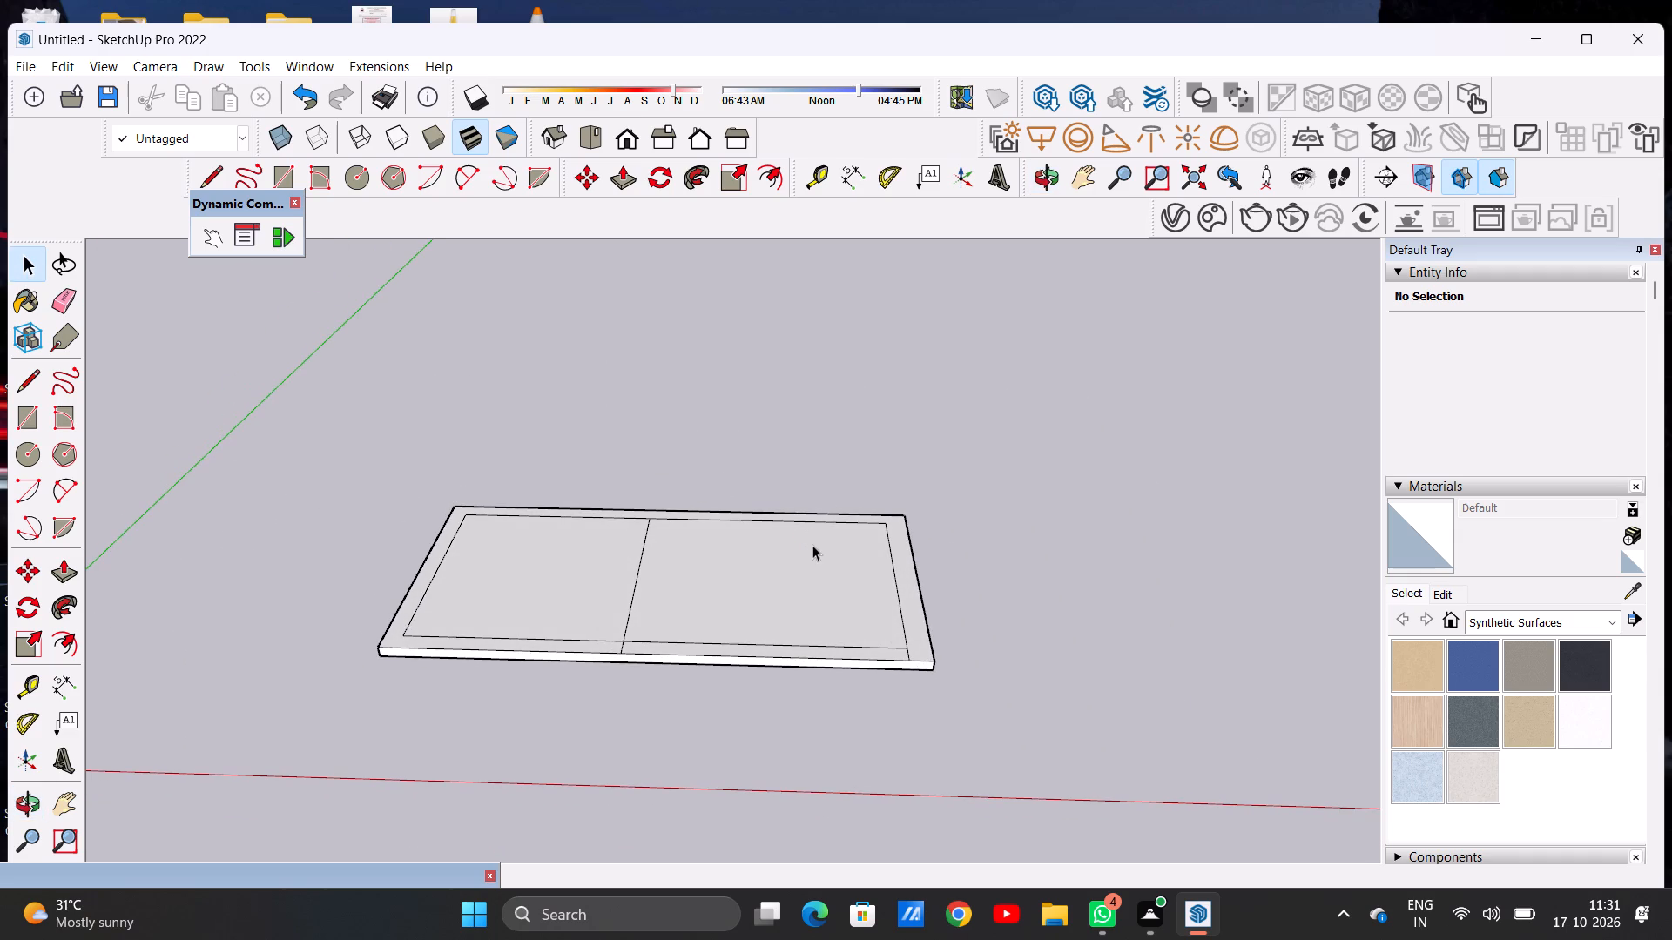
key(p)
scroll(897, 594, up, 5)
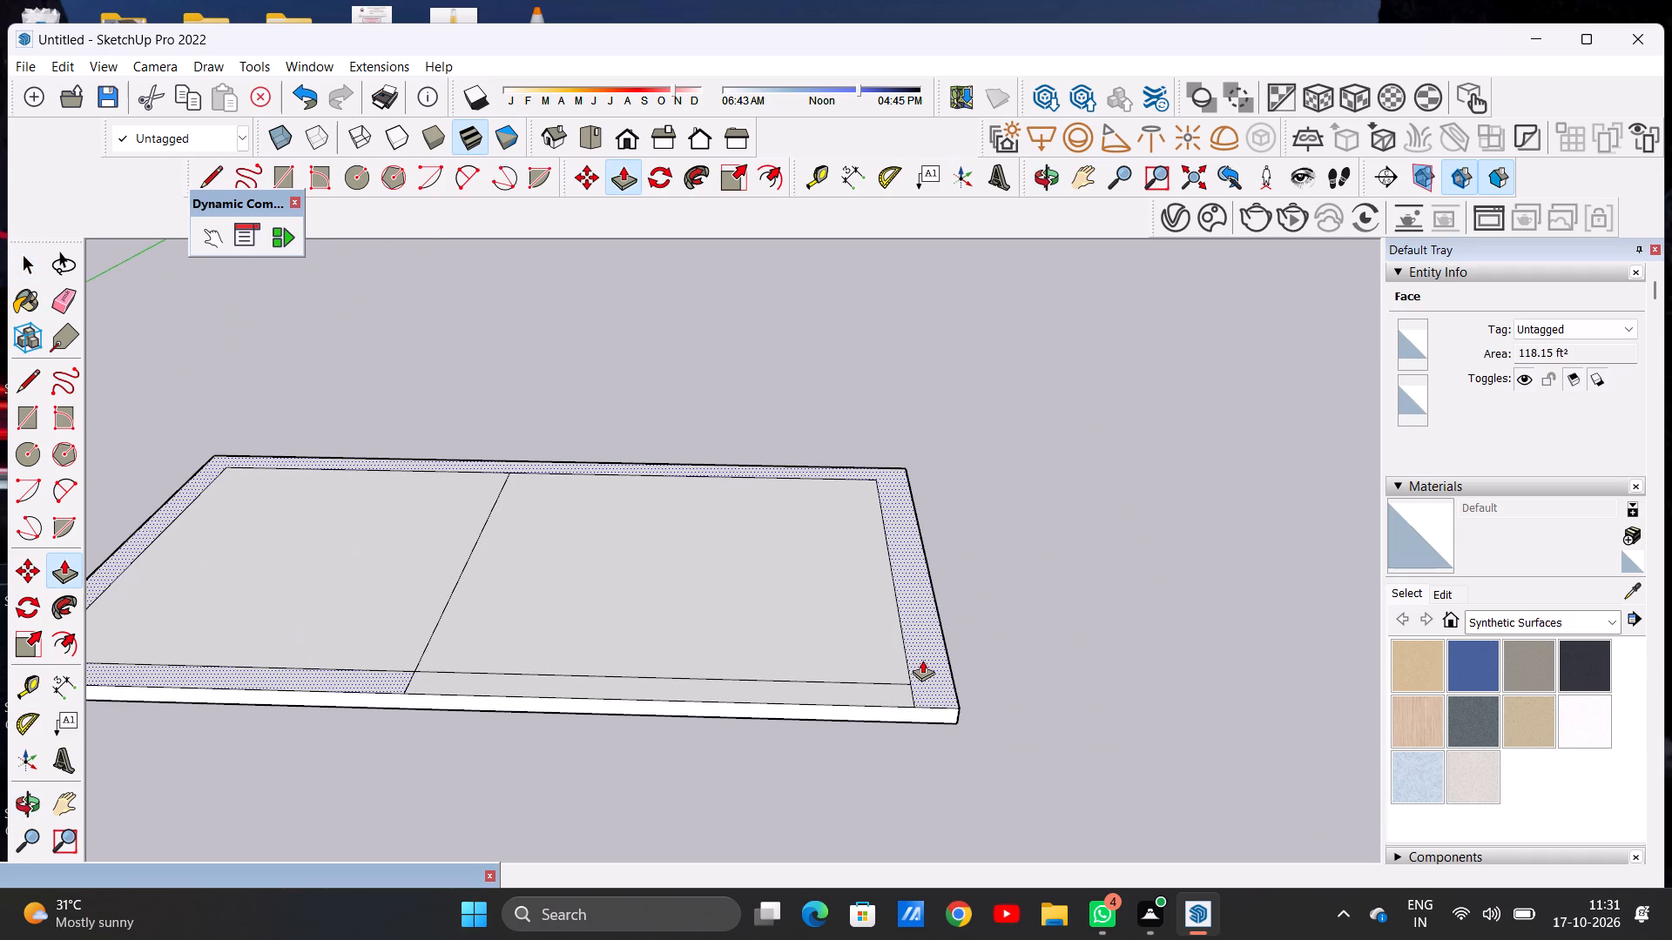
click(925, 662)
scroll(952, 585, down, 11)
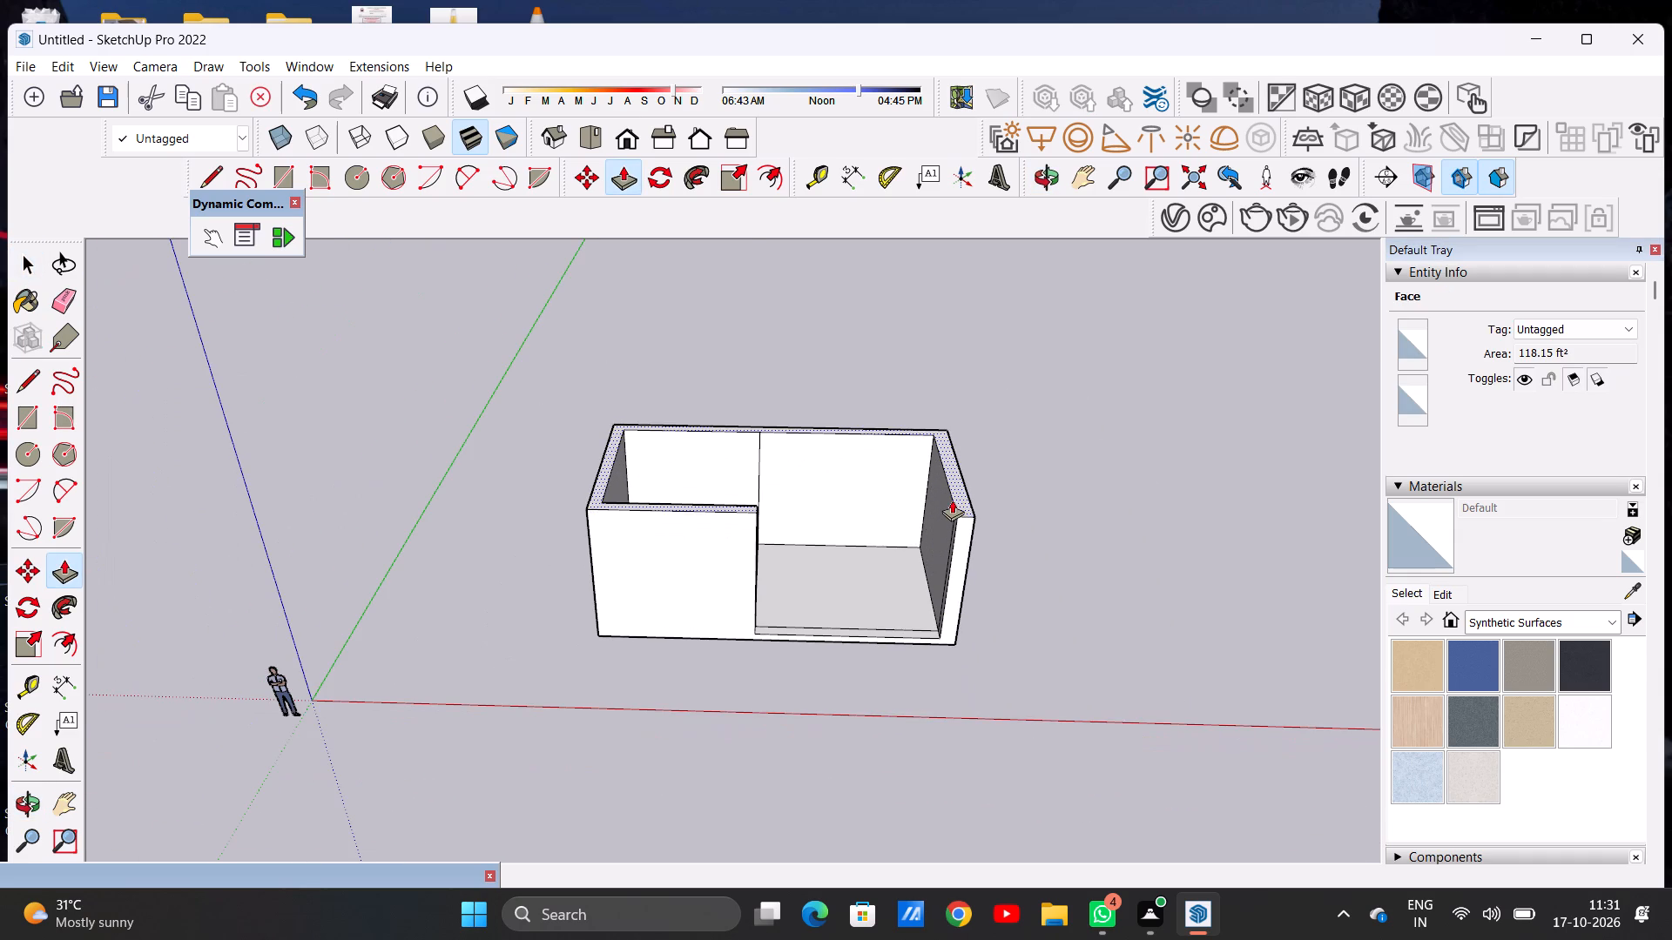
middle_drag(943, 487, 967, 433)
scroll(963, 437, down, 3)
scroll(963, 451, up, 10)
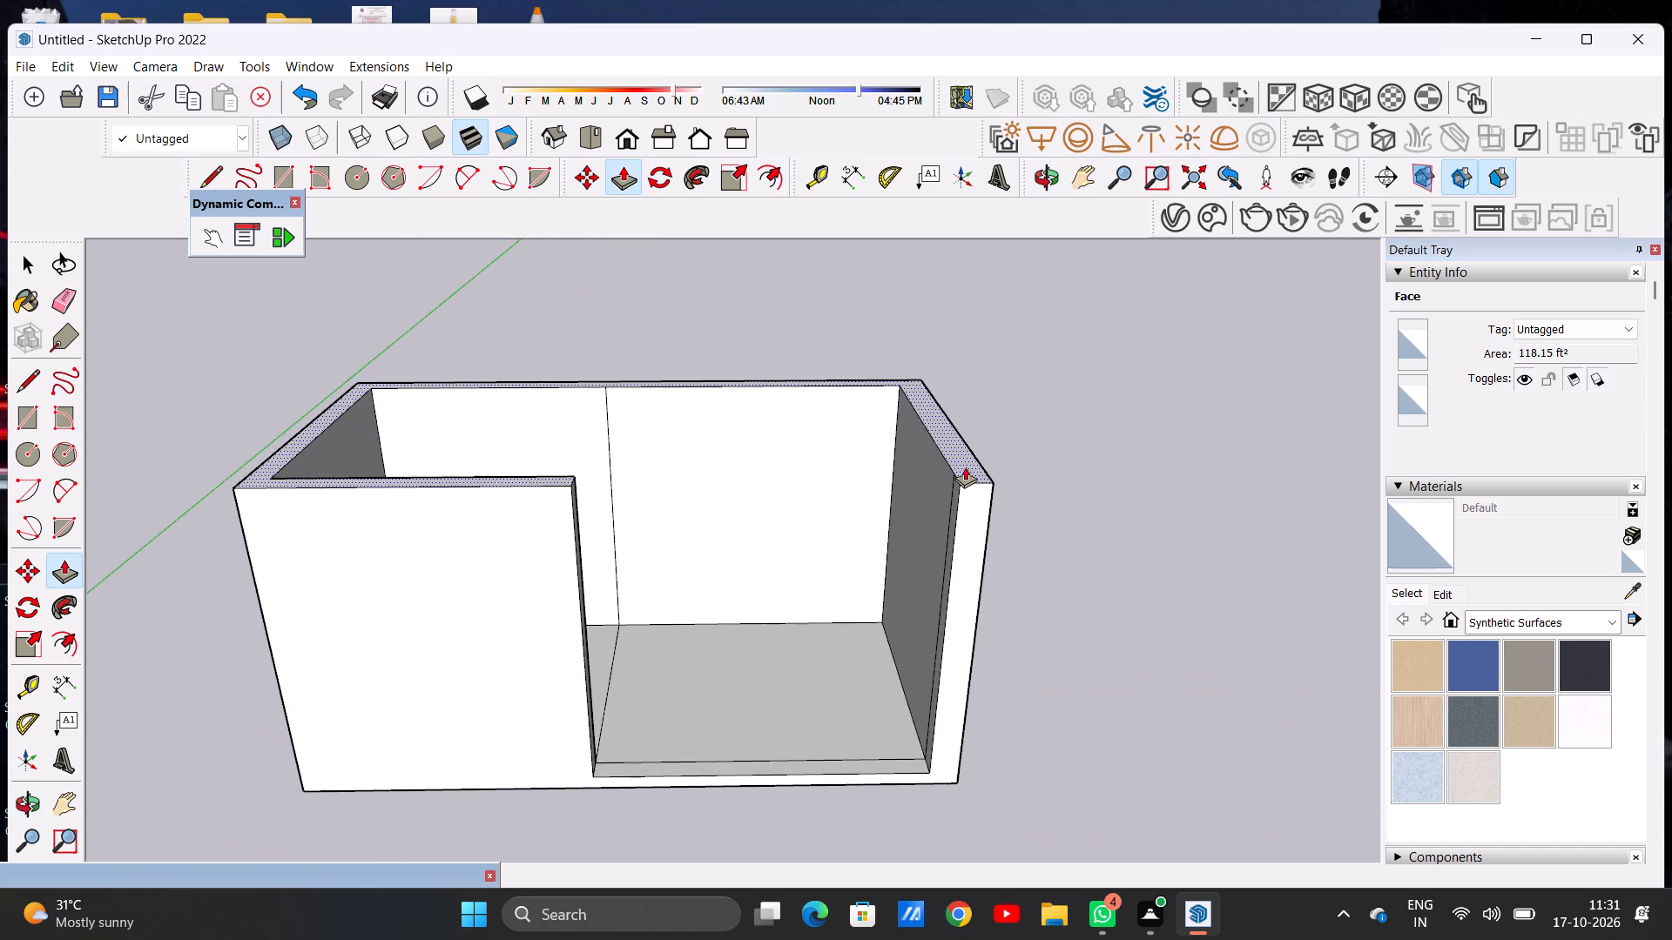
text(10)
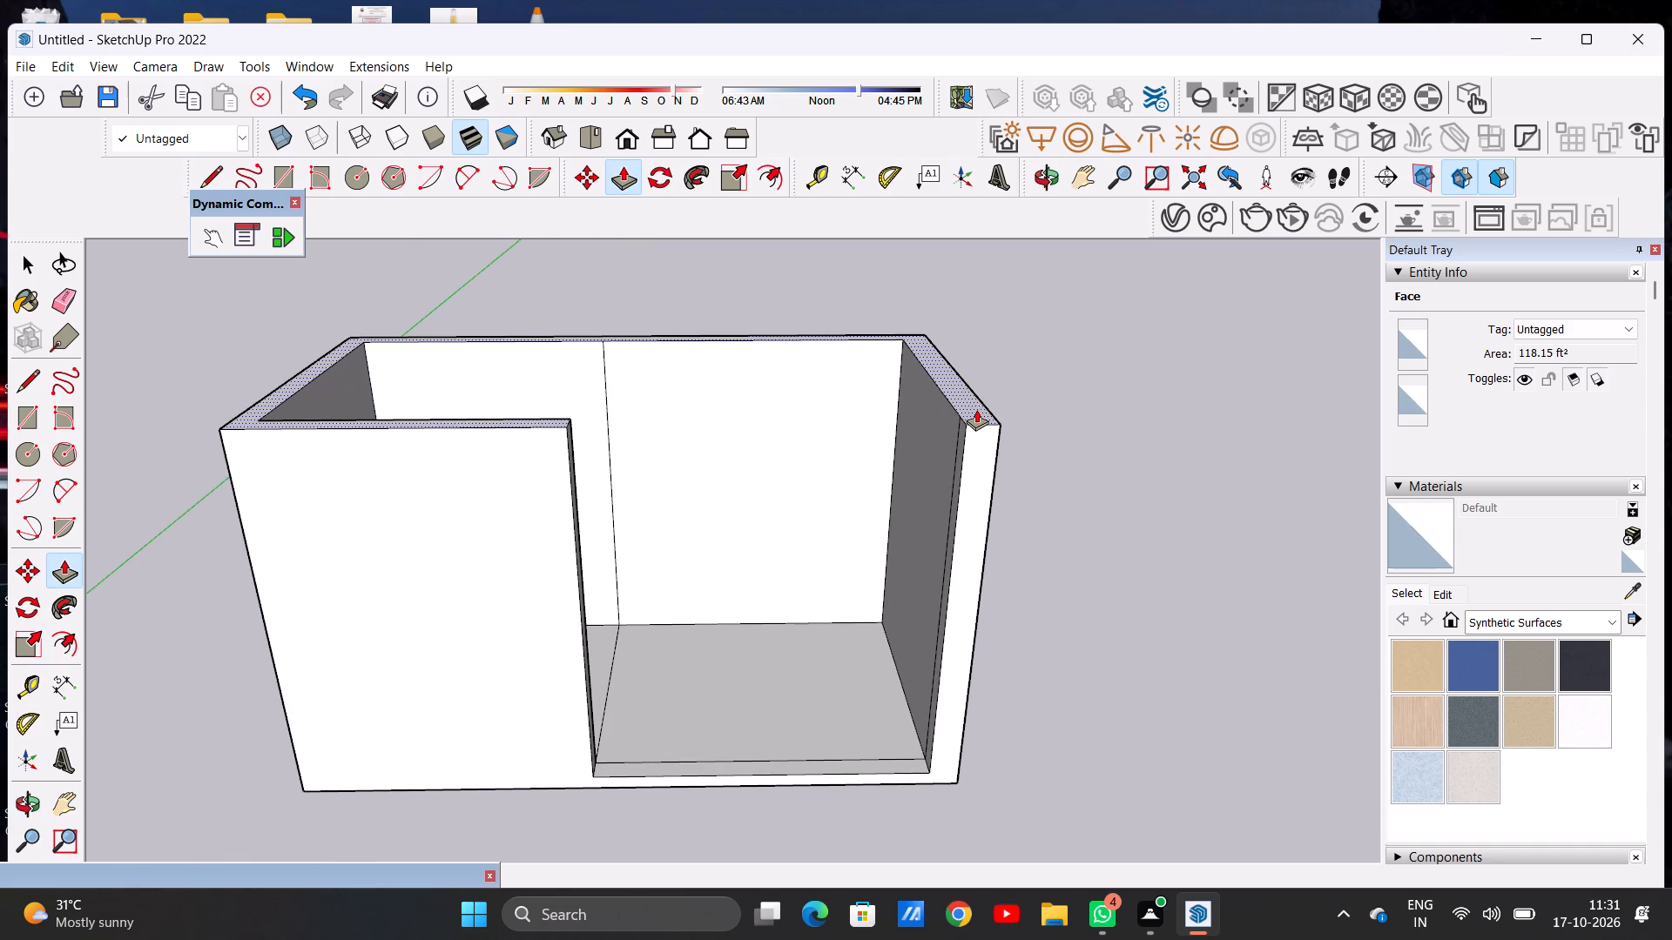
key(apostrophe)
key(Return)
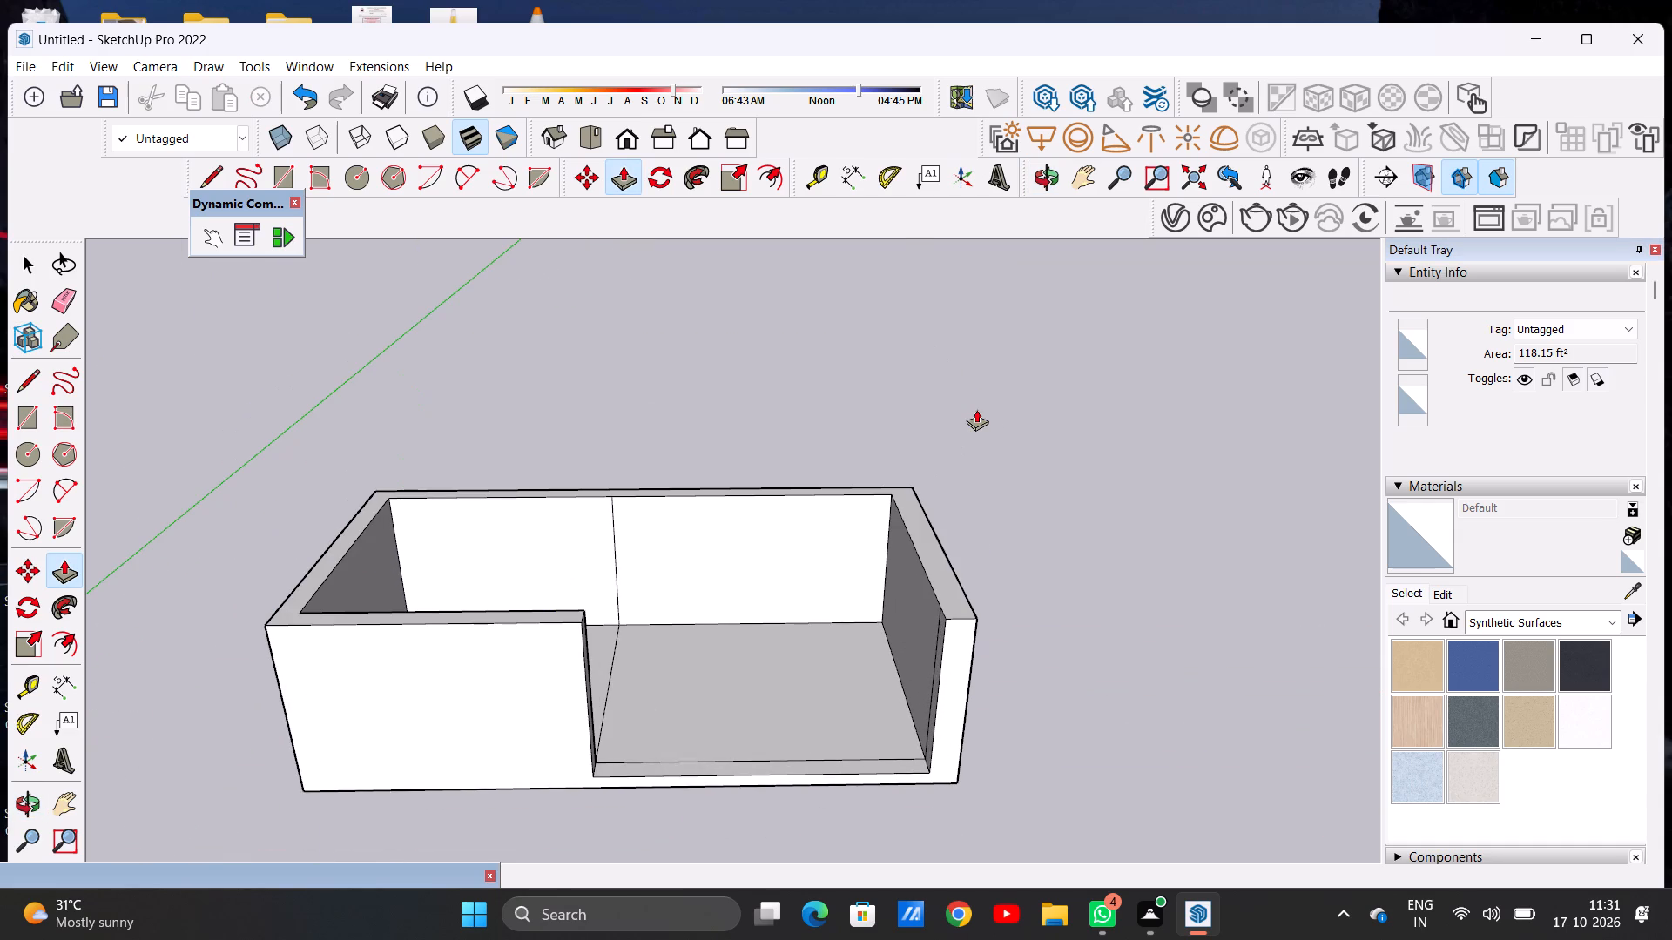
Push/Pull the top face of the walls up a little further, freehand.
click(951, 597)
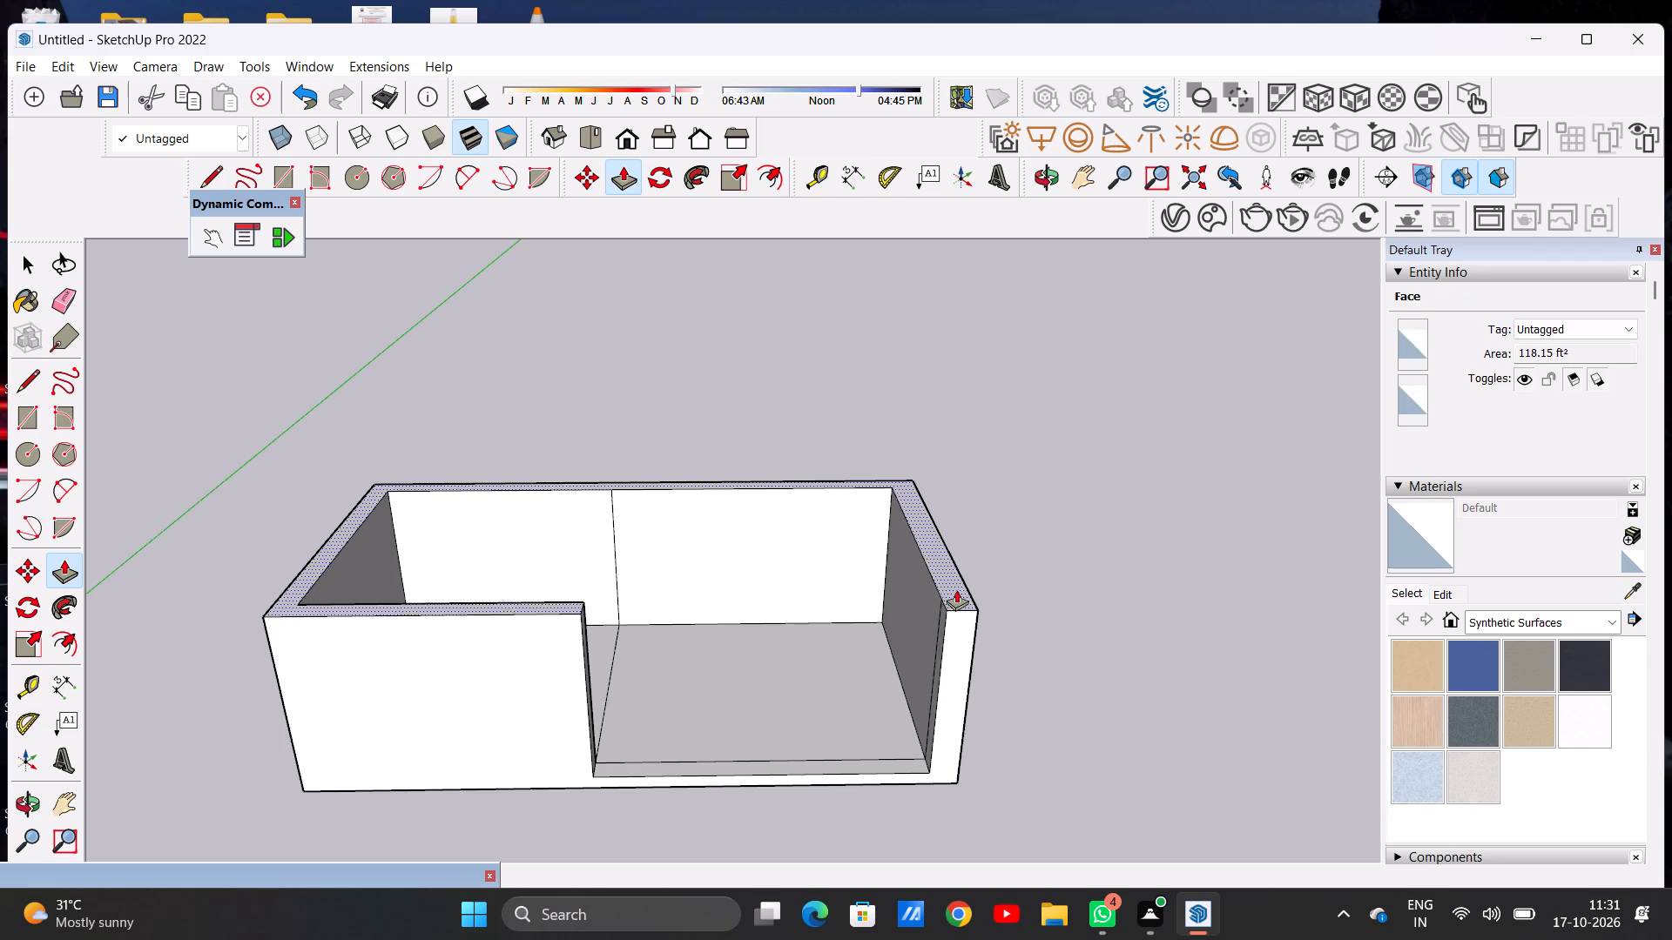
click(971, 547)
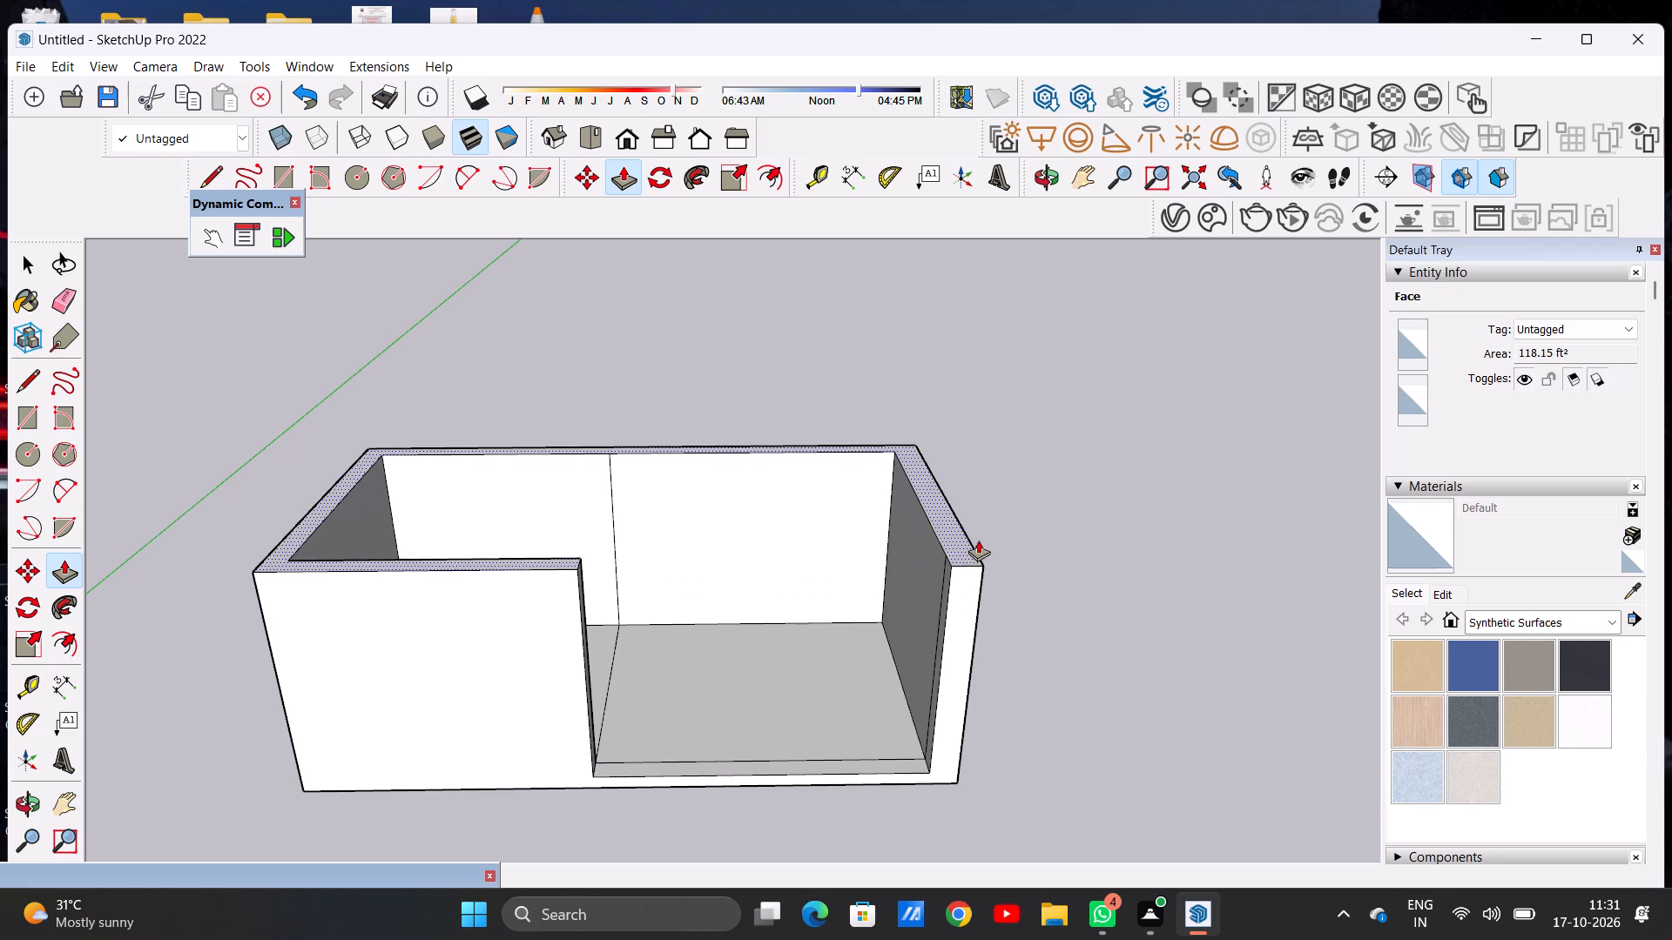
key(space)
Draw a line across the right-hand floor area, parallel to the red axis, from the dividing line to the right wall.
scroll(892, 705, down, 8)
middle_drag(868, 728, 853, 587)
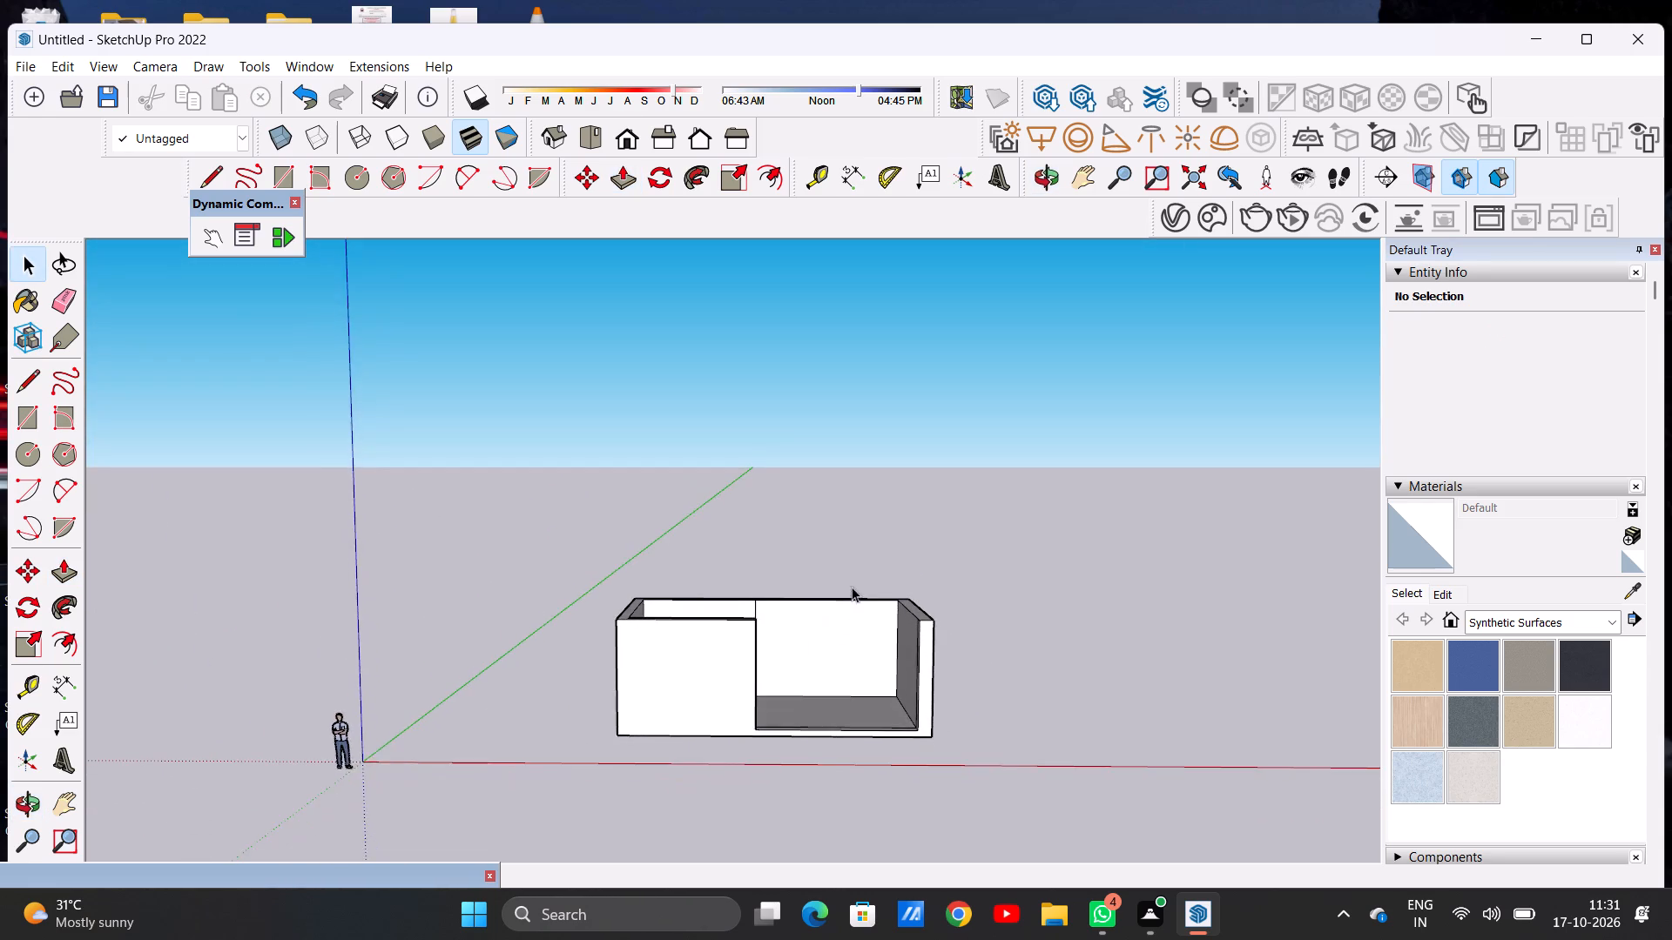
scroll(720, 650, up, 2)
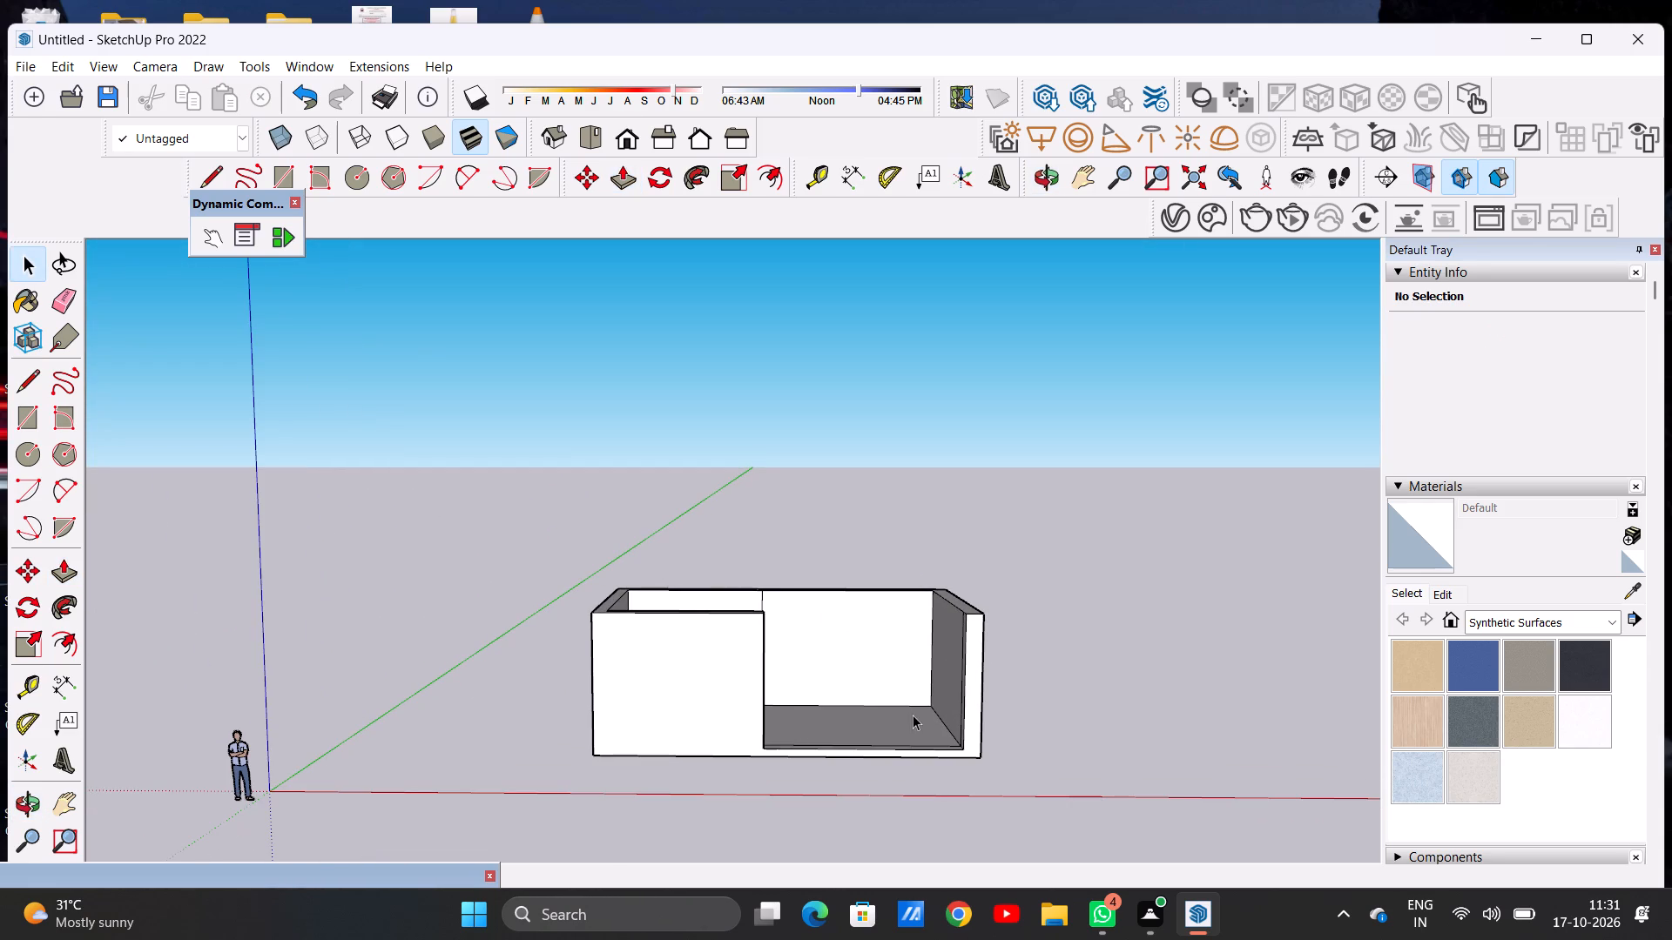
middle_drag(934, 659, 906, 856)
middle_drag(863, 615, 889, 782)
scroll(901, 689, up, 2)
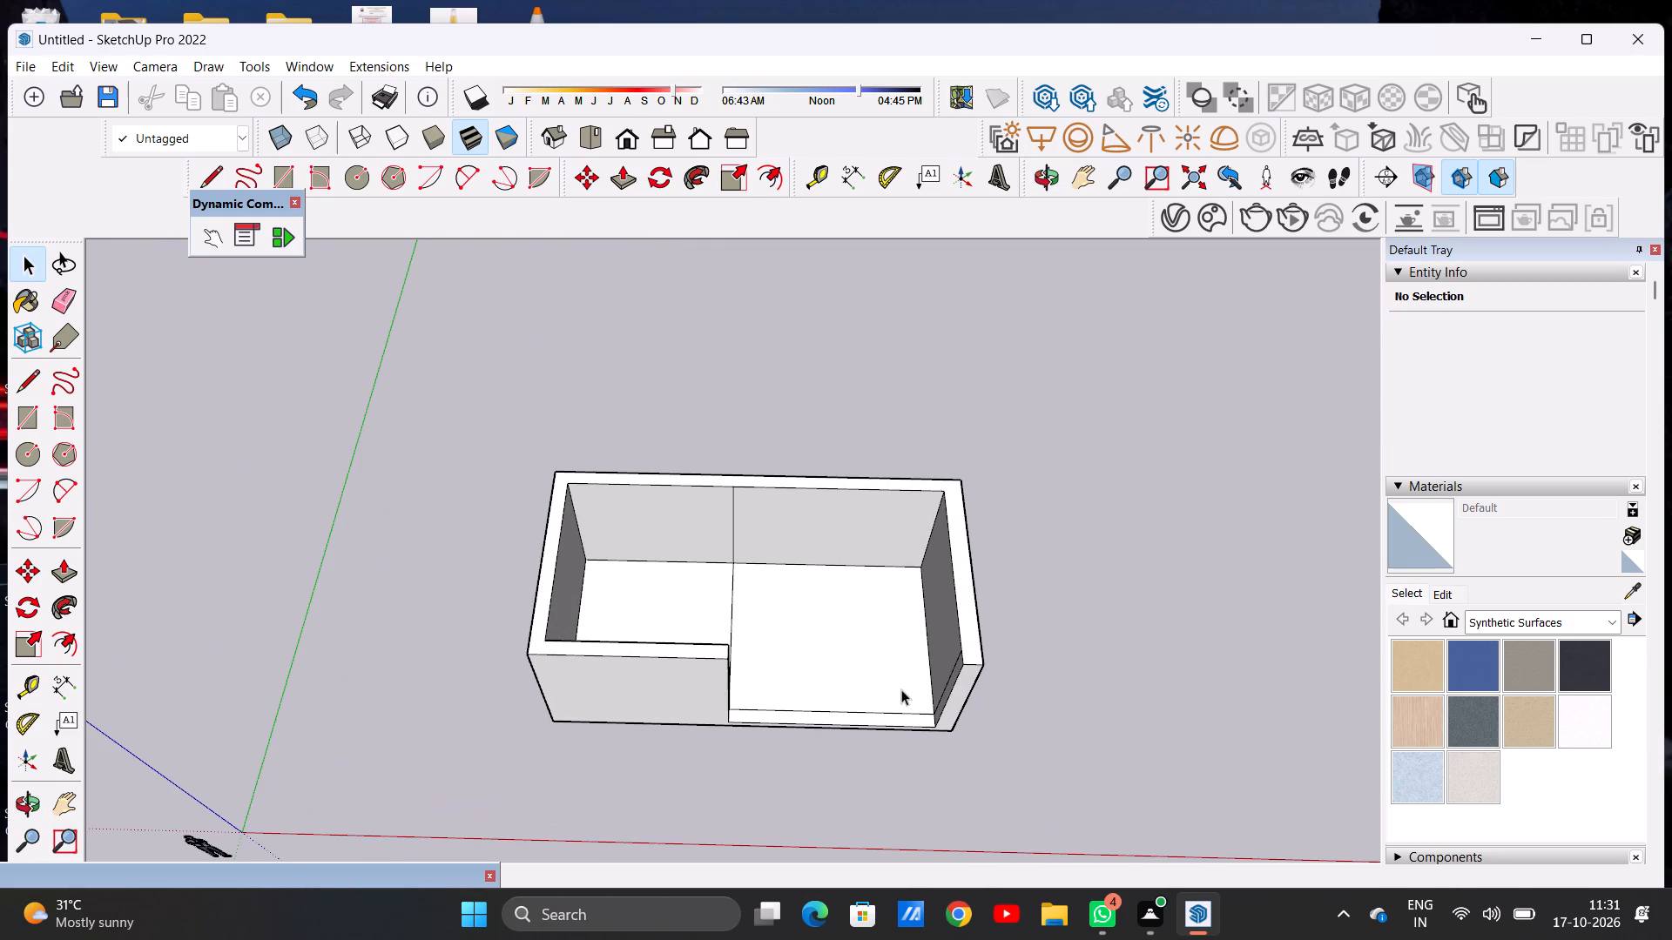
key(l)
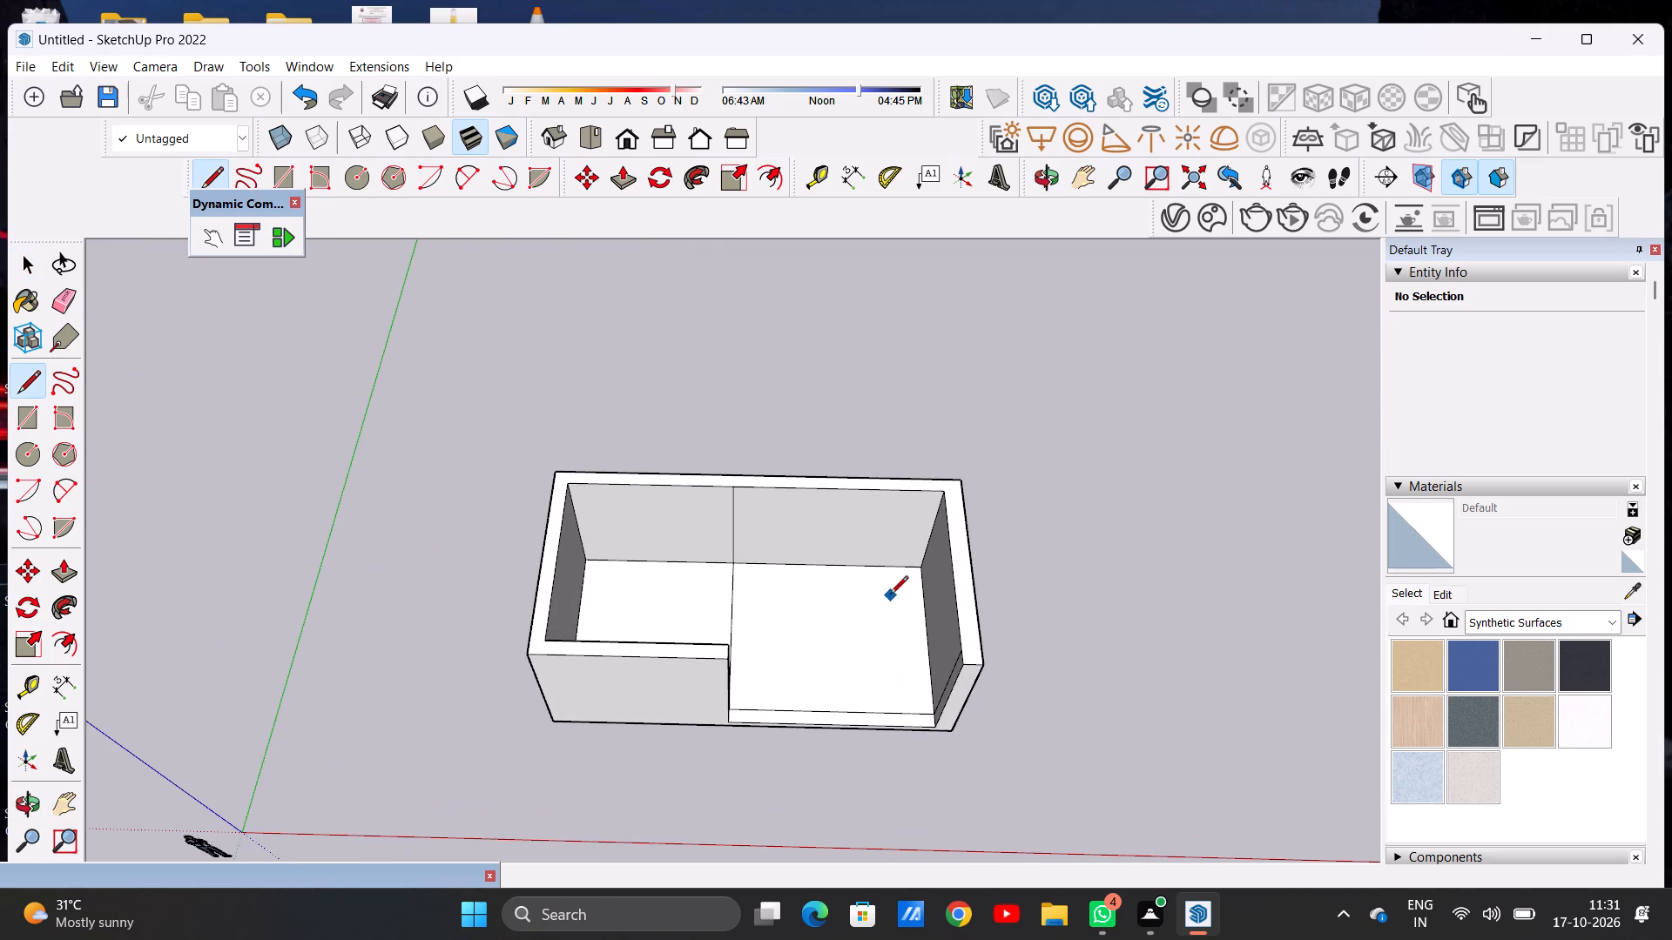
middle_drag(890, 608, 880, 728)
scroll(761, 622, up, 3)
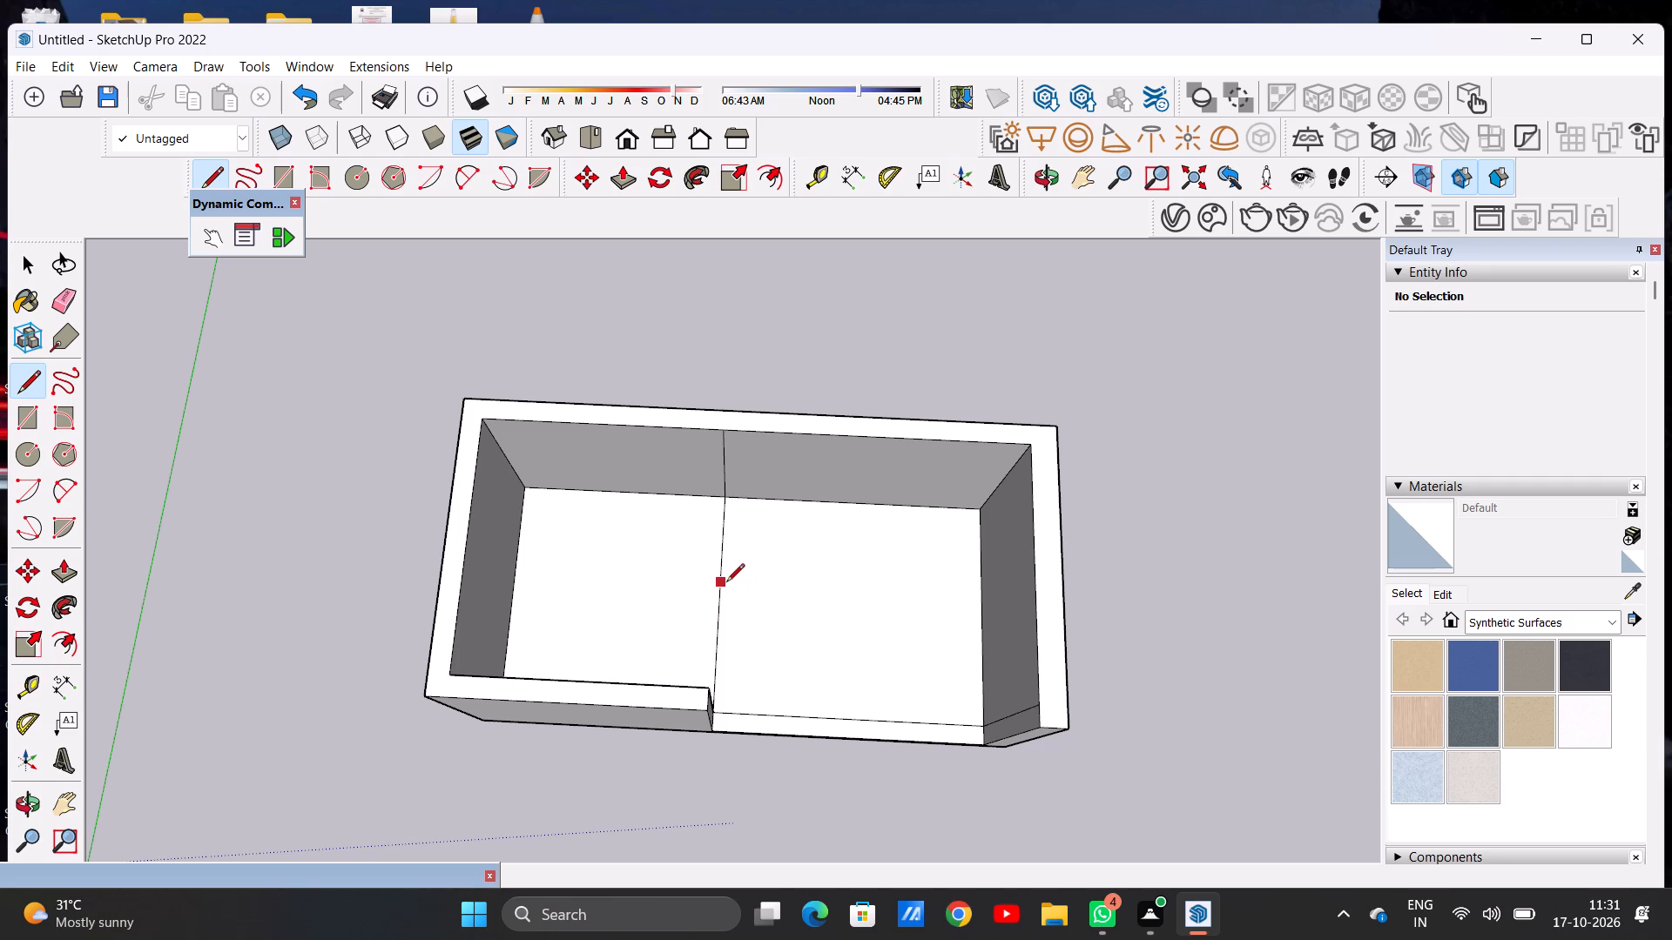
click(726, 583)
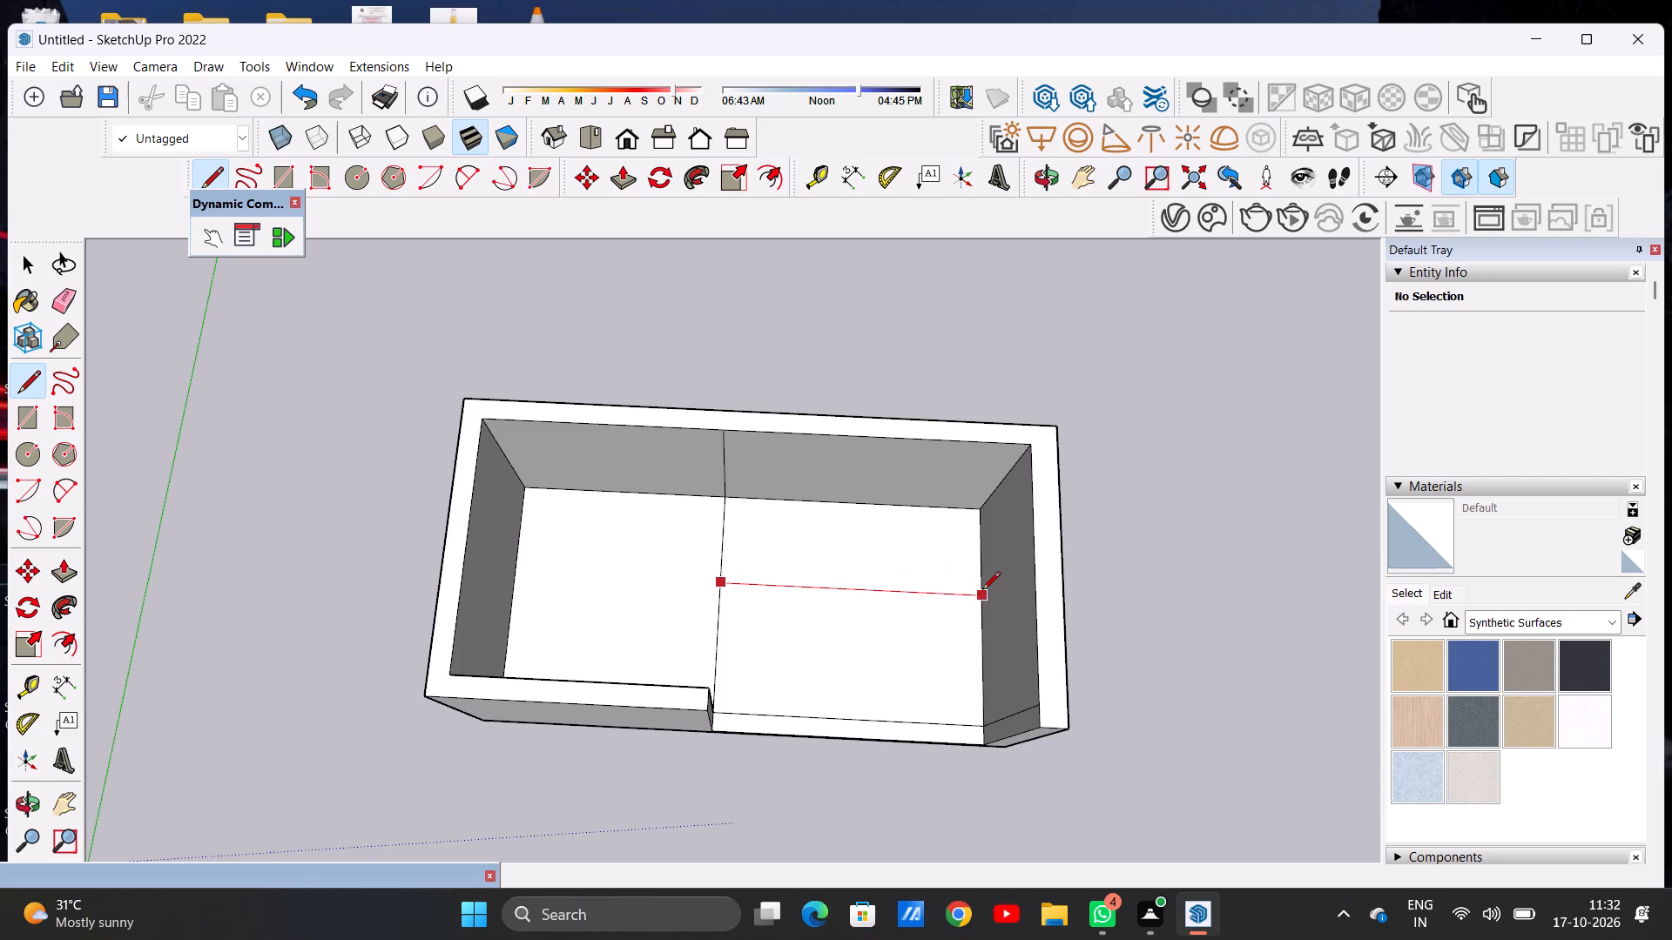
click(982, 591)
Draw a second parallel line a short distance behind the first, from the dividing line to the right wall, outlining a thin partition strip.
scroll(784, 566, up, 3)
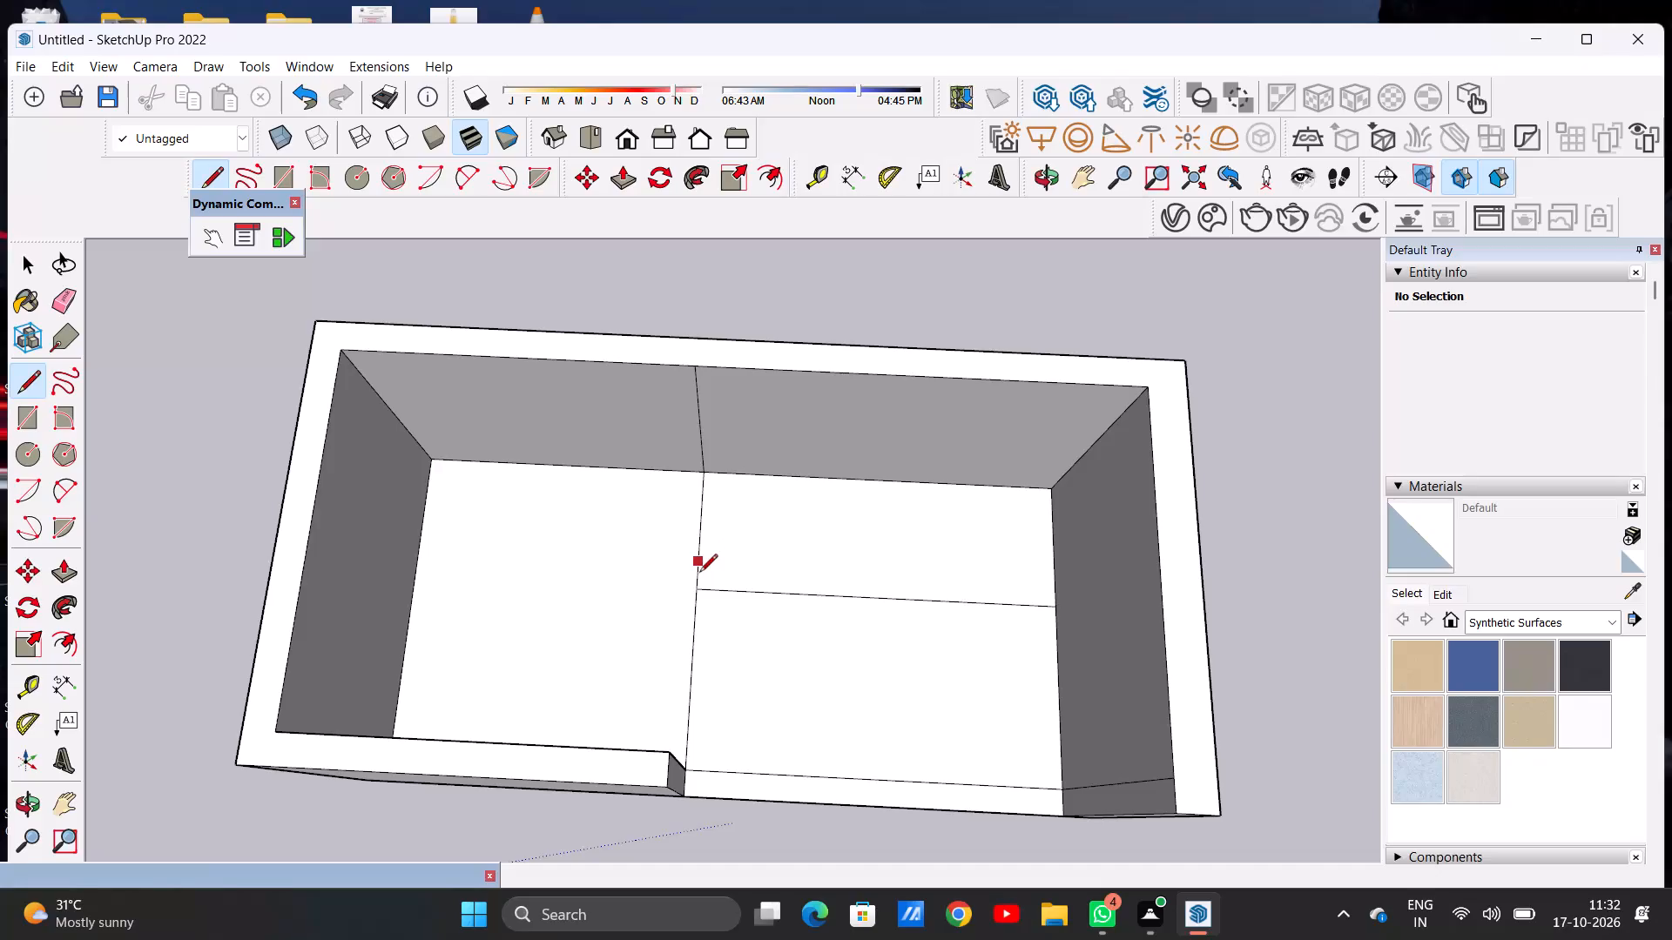
click(702, 570)
click(1050, 582)
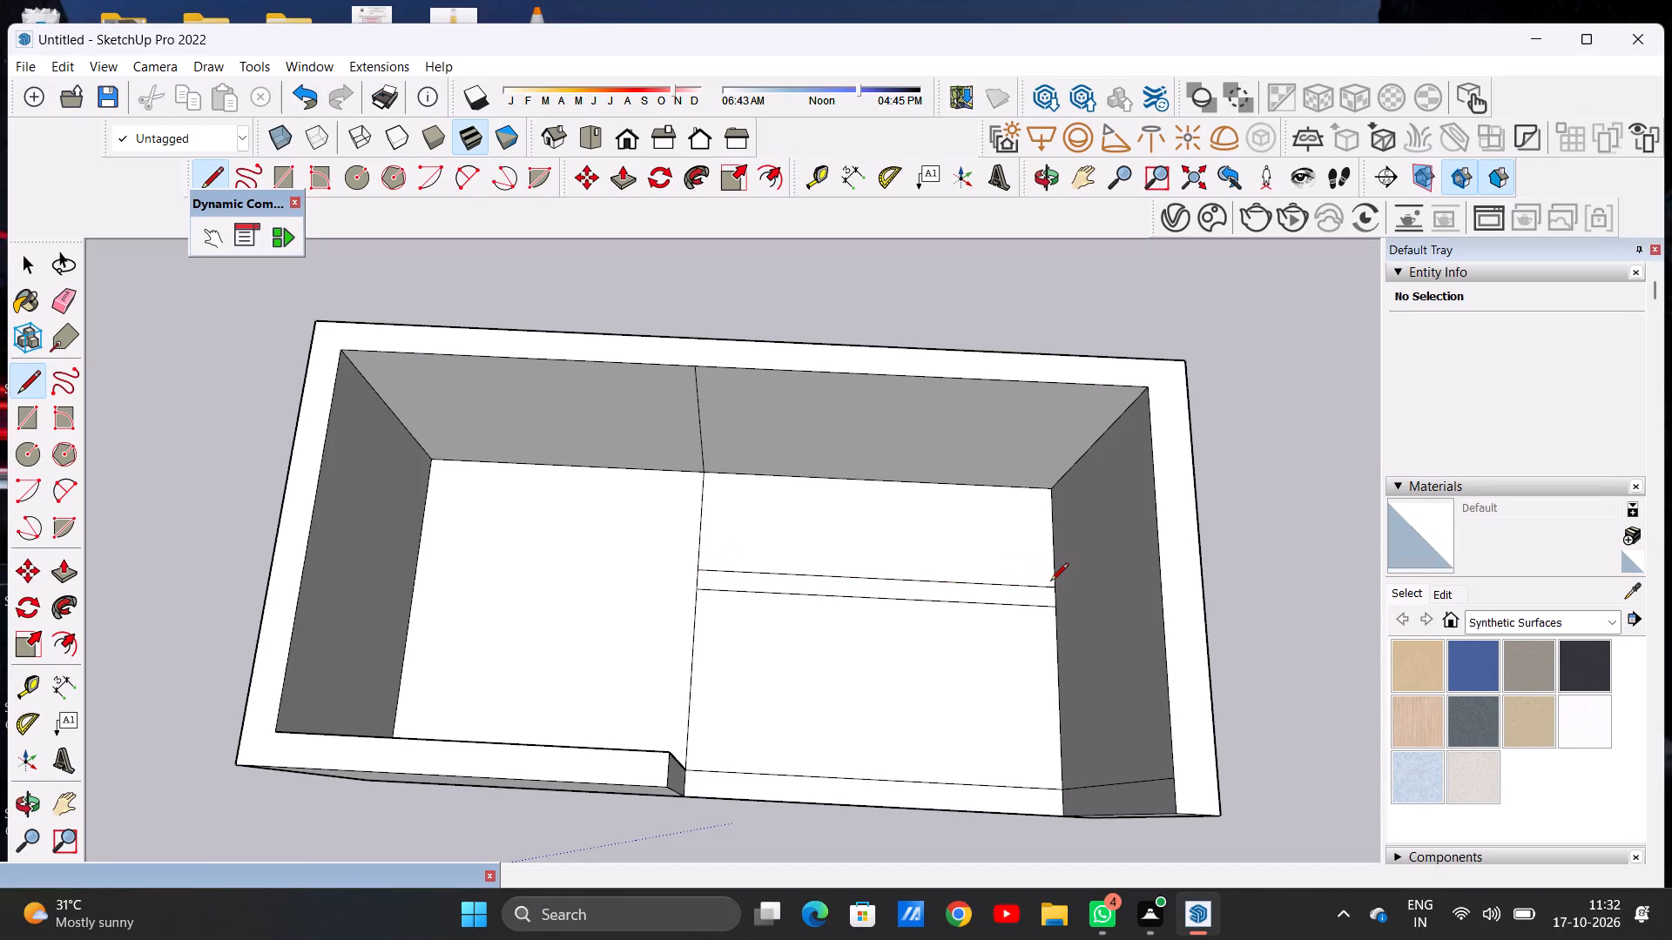
key(space)
scroll(676, 628, down, 3)
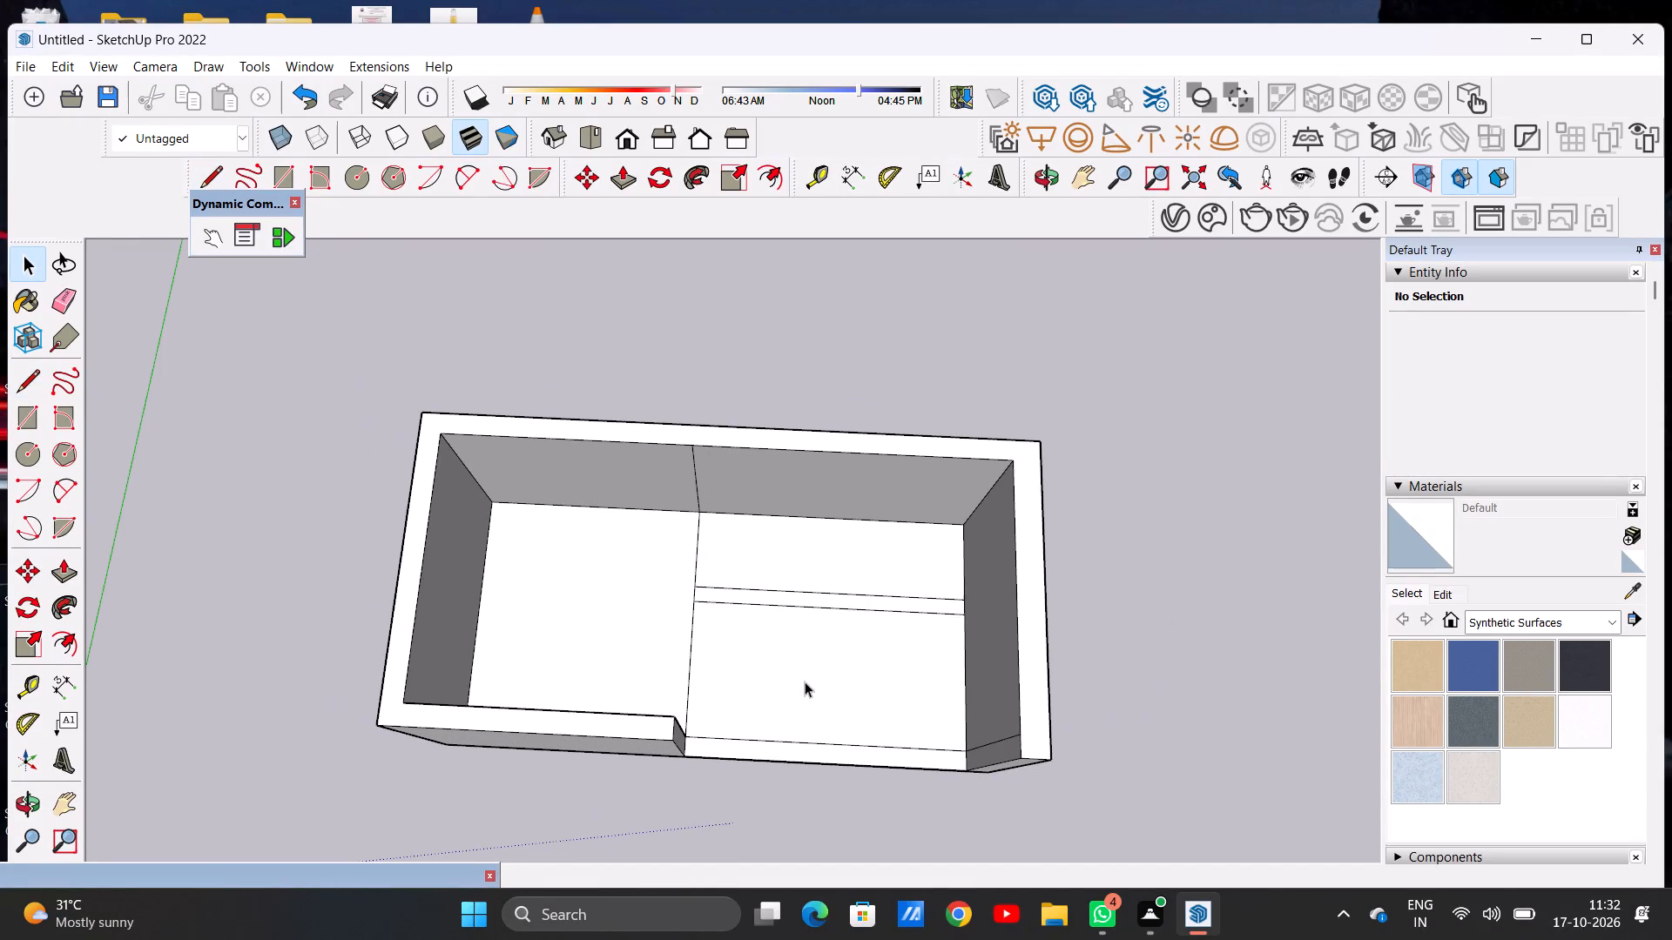
middle_drag(807, 675, 828, 561)
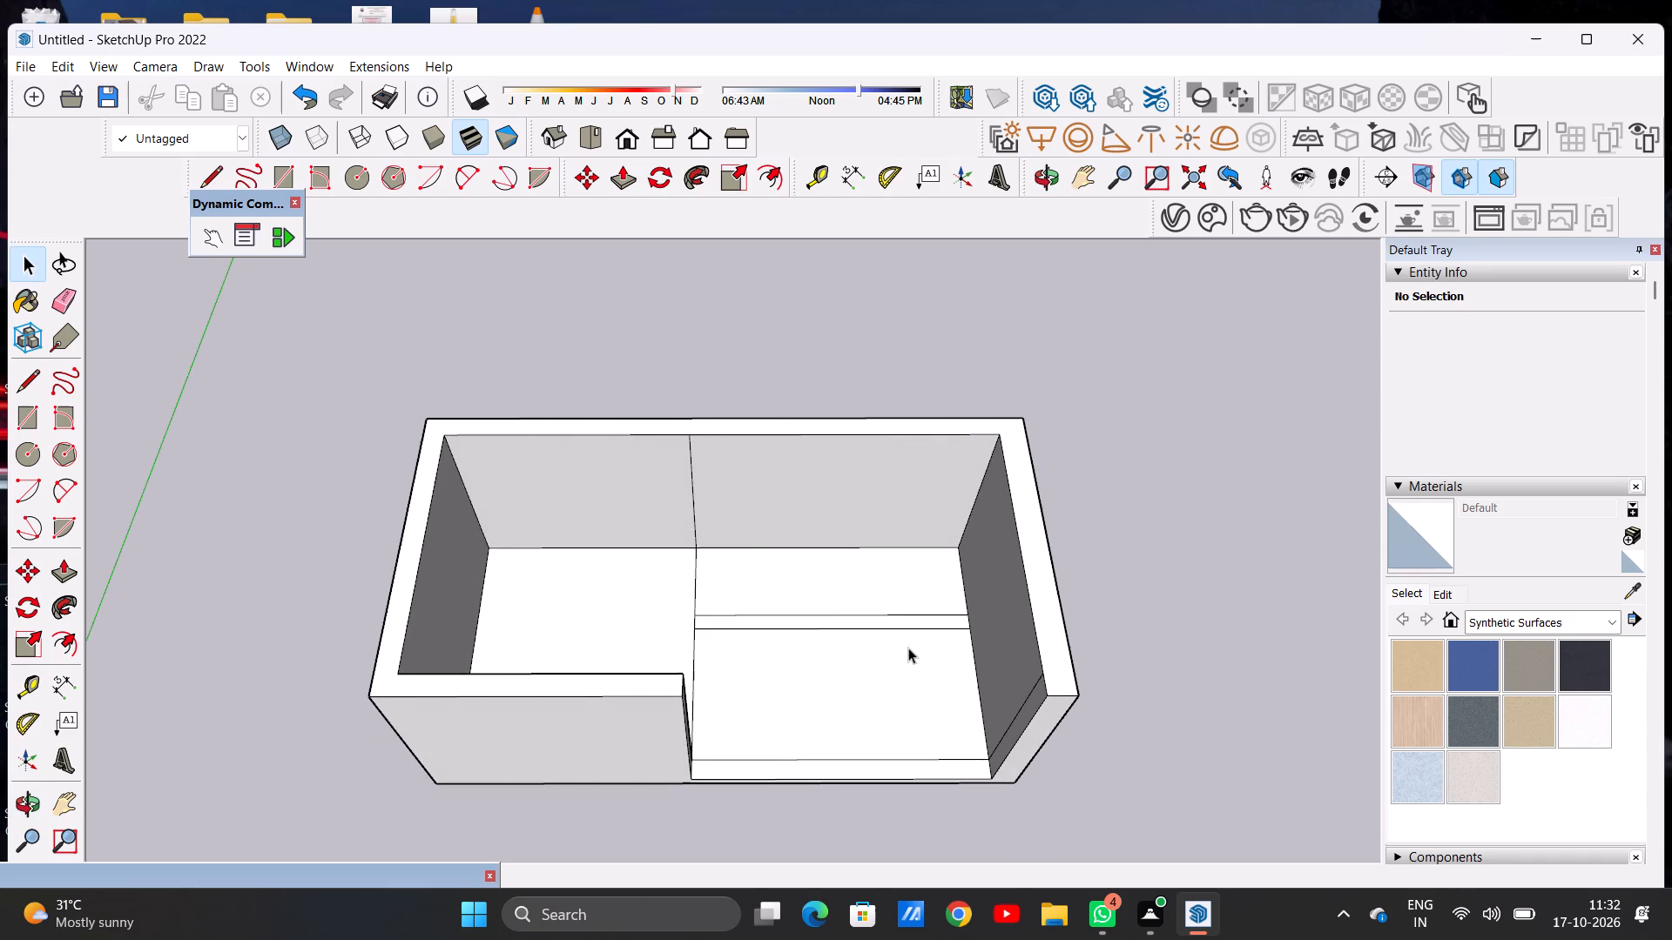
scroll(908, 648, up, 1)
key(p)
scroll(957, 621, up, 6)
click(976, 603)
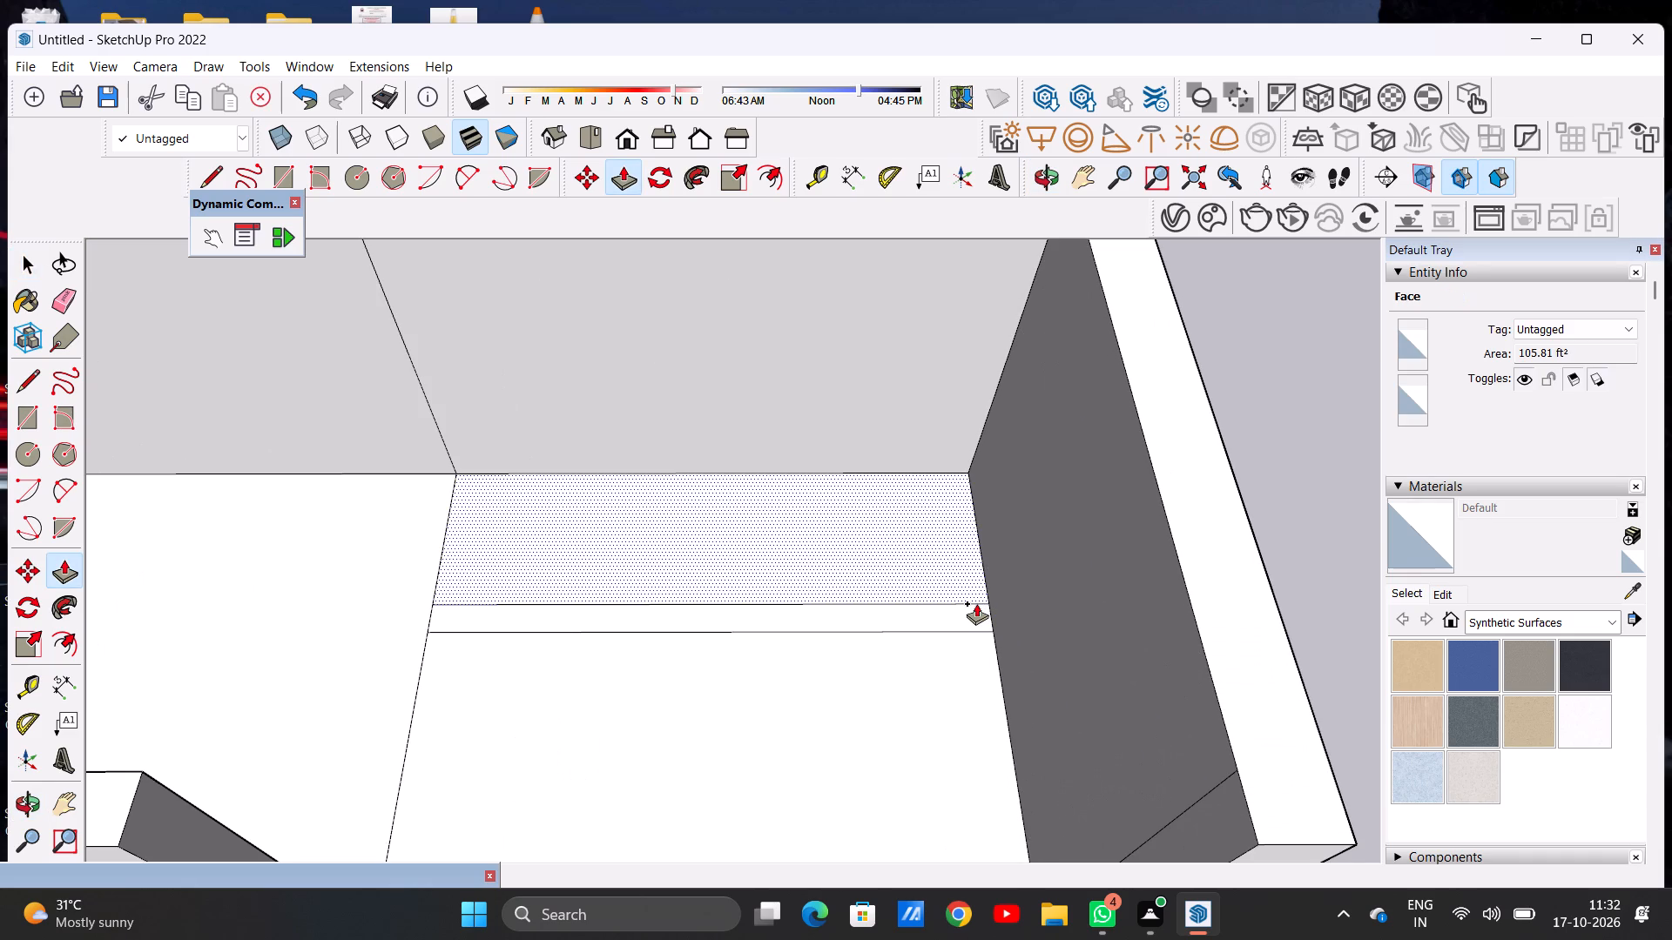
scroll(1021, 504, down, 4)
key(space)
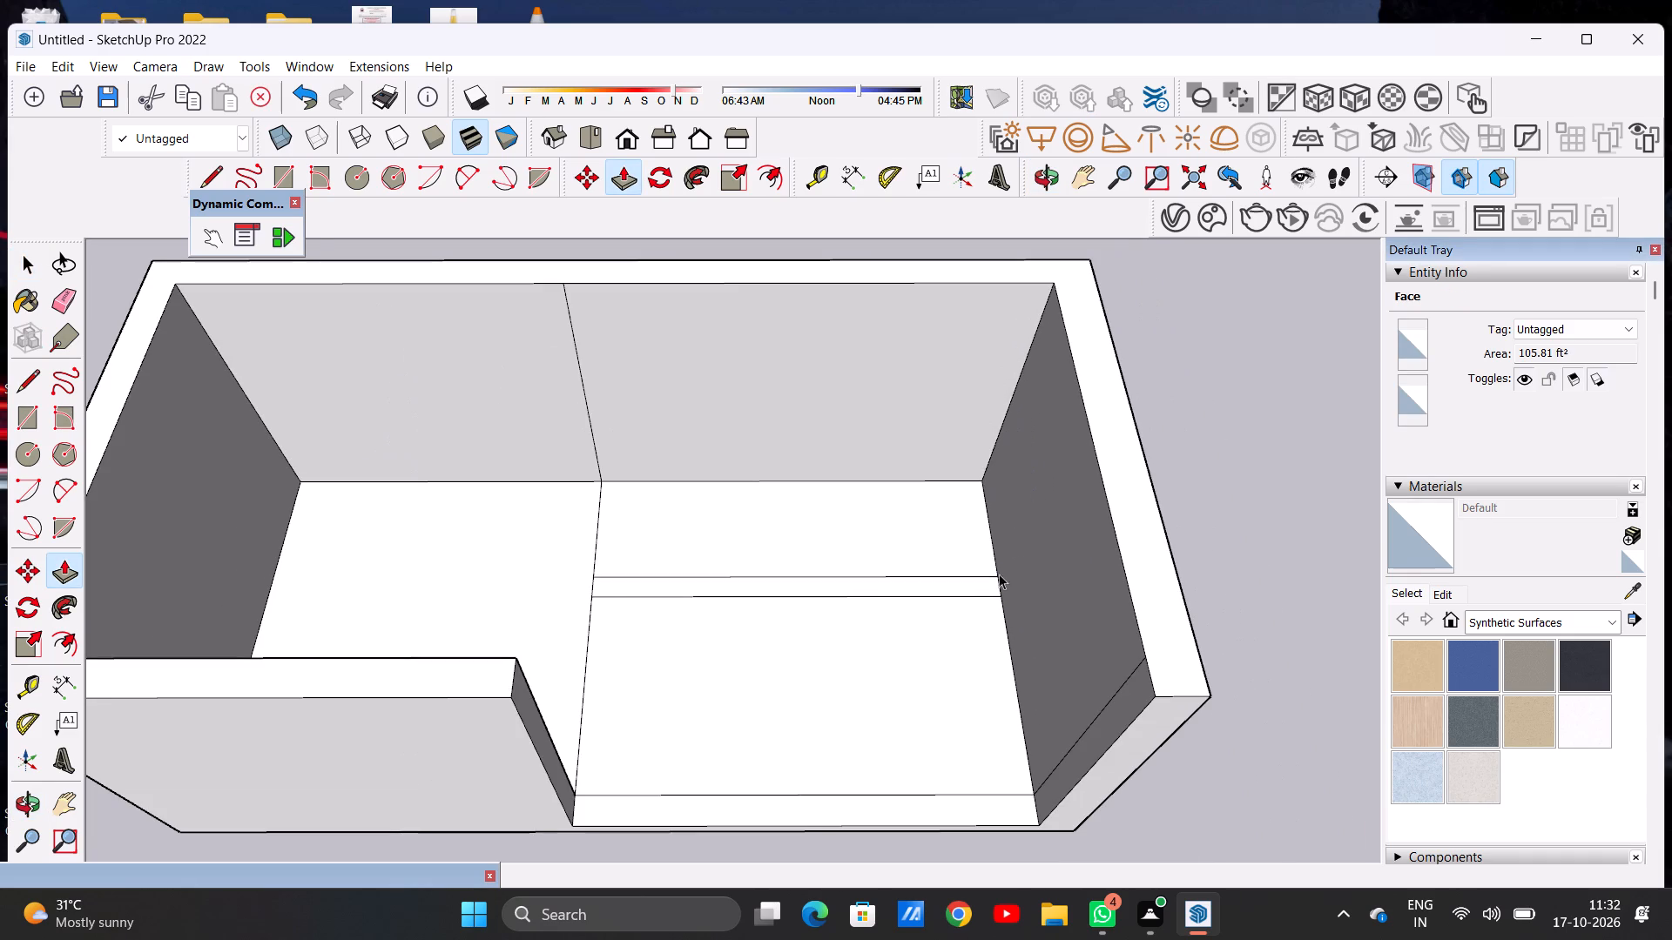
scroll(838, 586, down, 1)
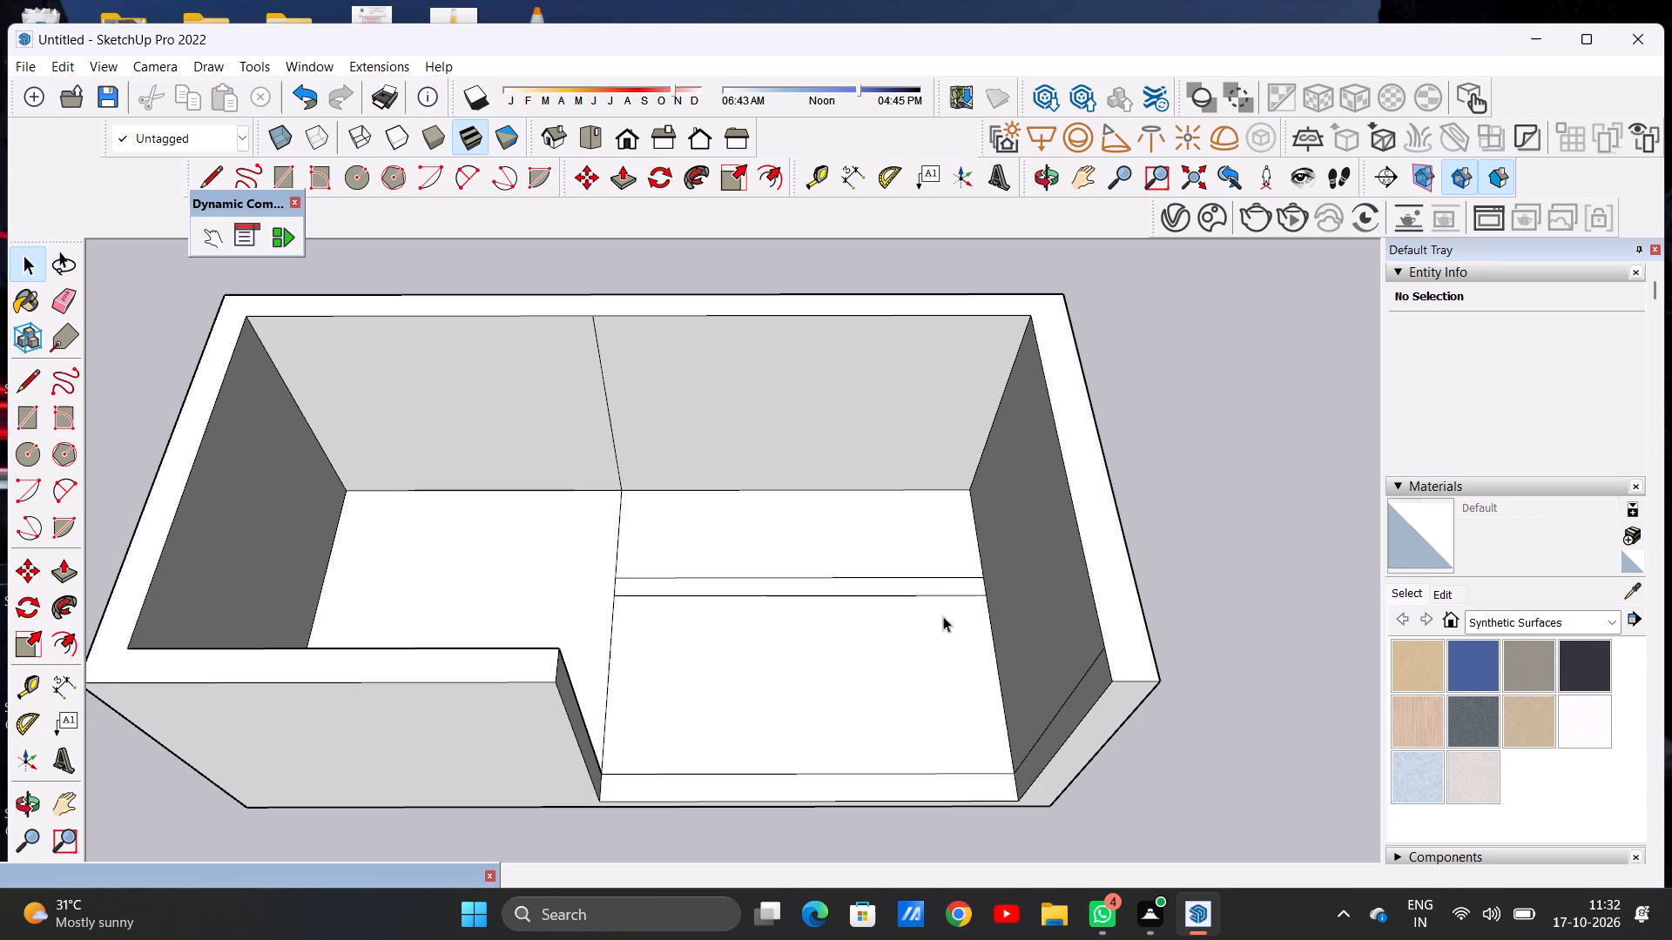
Push/Pull the thin partition strip in the right-hand floor area up to the top level of the perimeter walls.
middle_drag(937, 617, 938, 594)
middle_drag(978, 587, 953, 645)
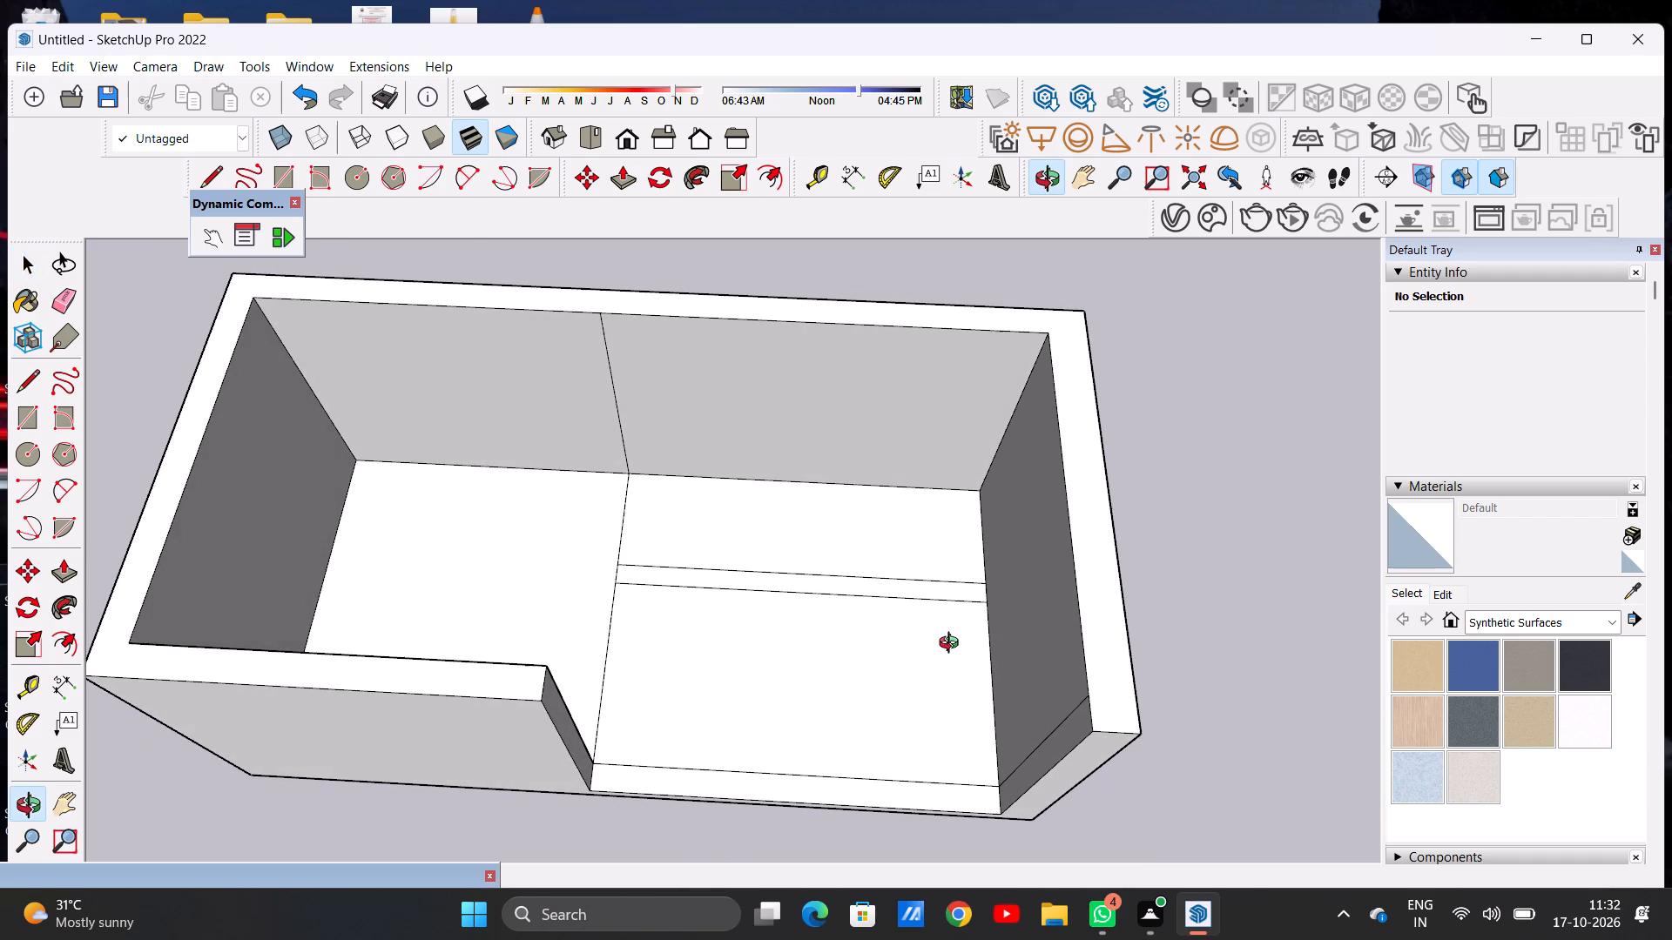
middle_drag(953, 645, 967, 642)
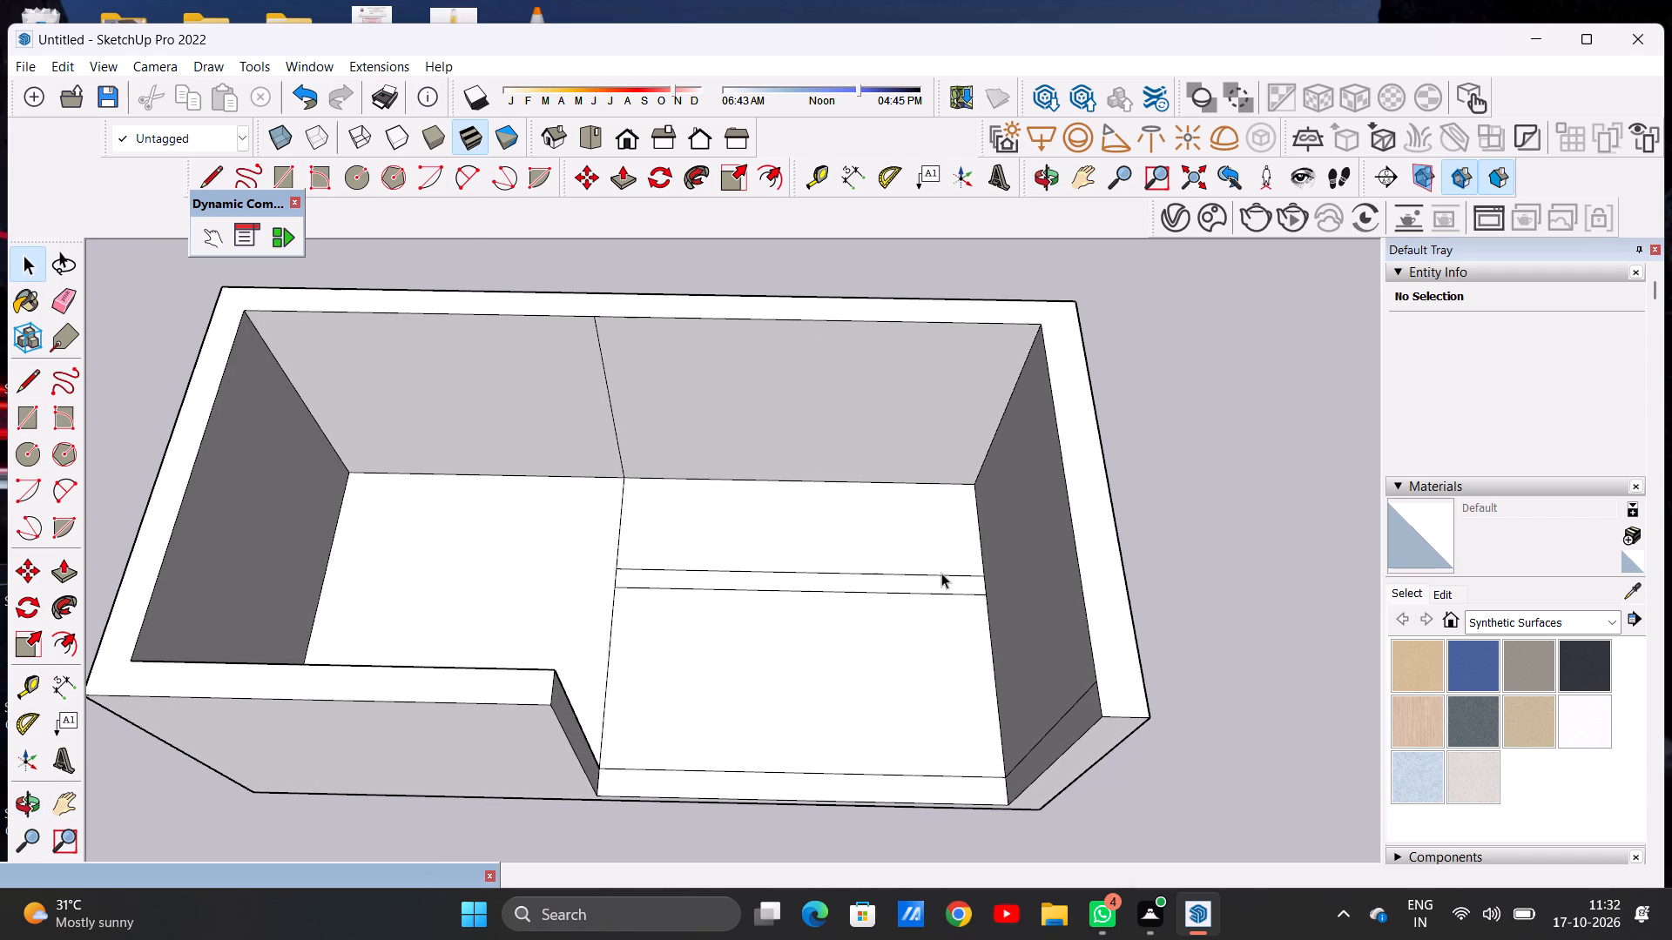
key(p)
scroll(1041, 558, up, 8)
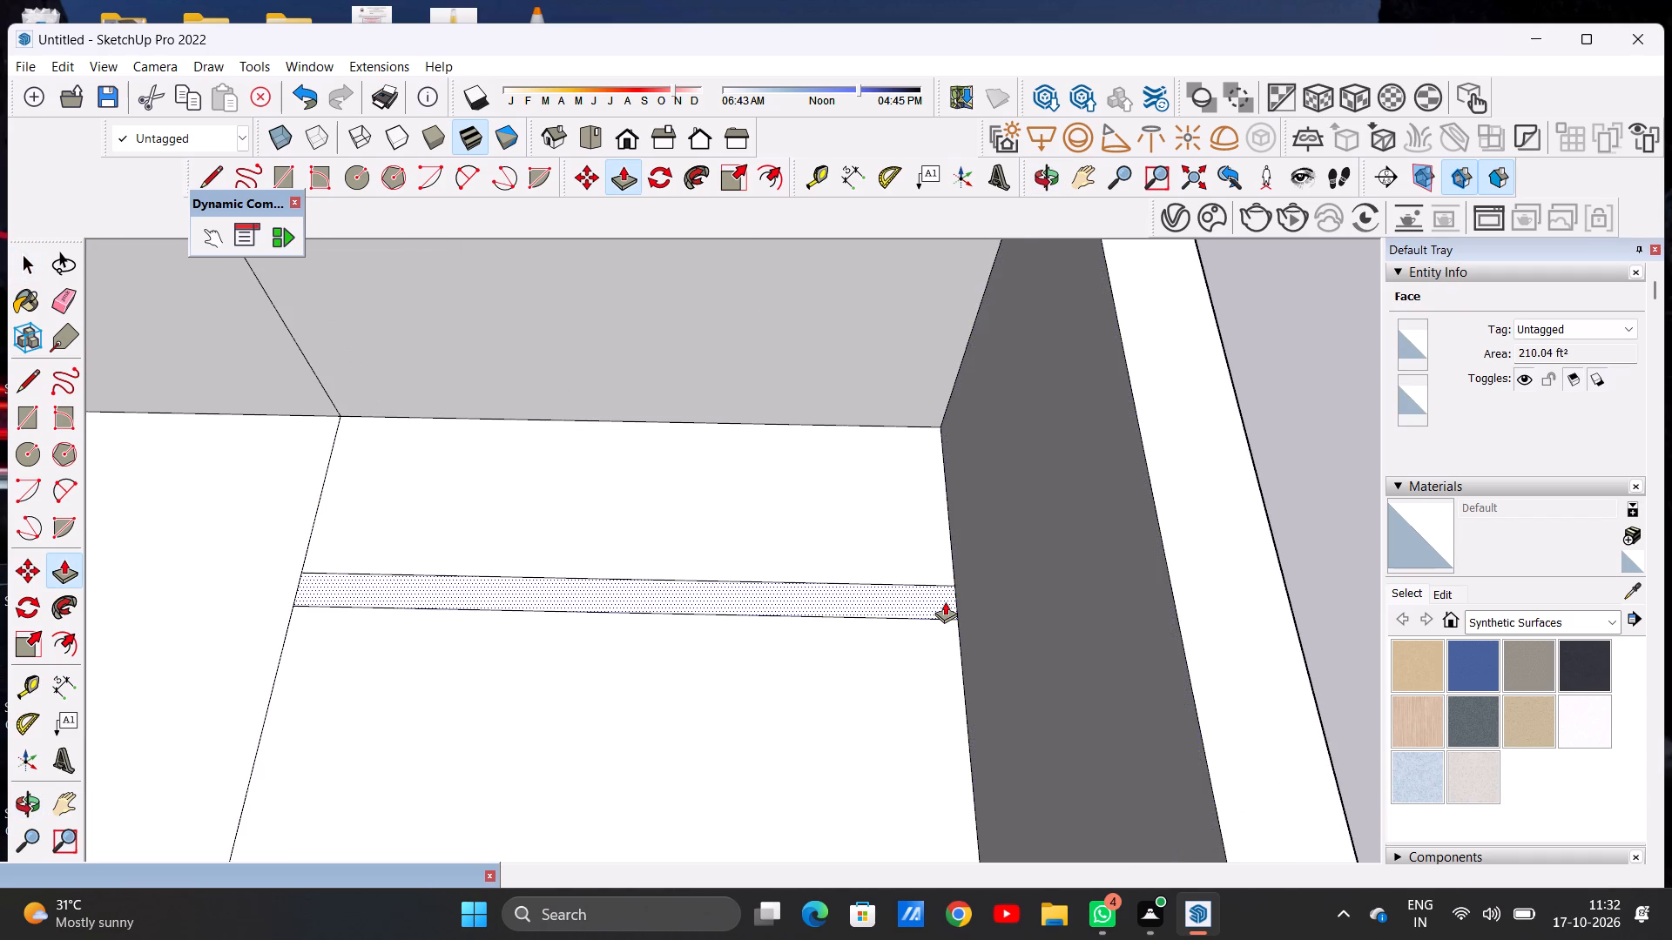
click(945, 601)
scroll(1015, 470, down, 11)
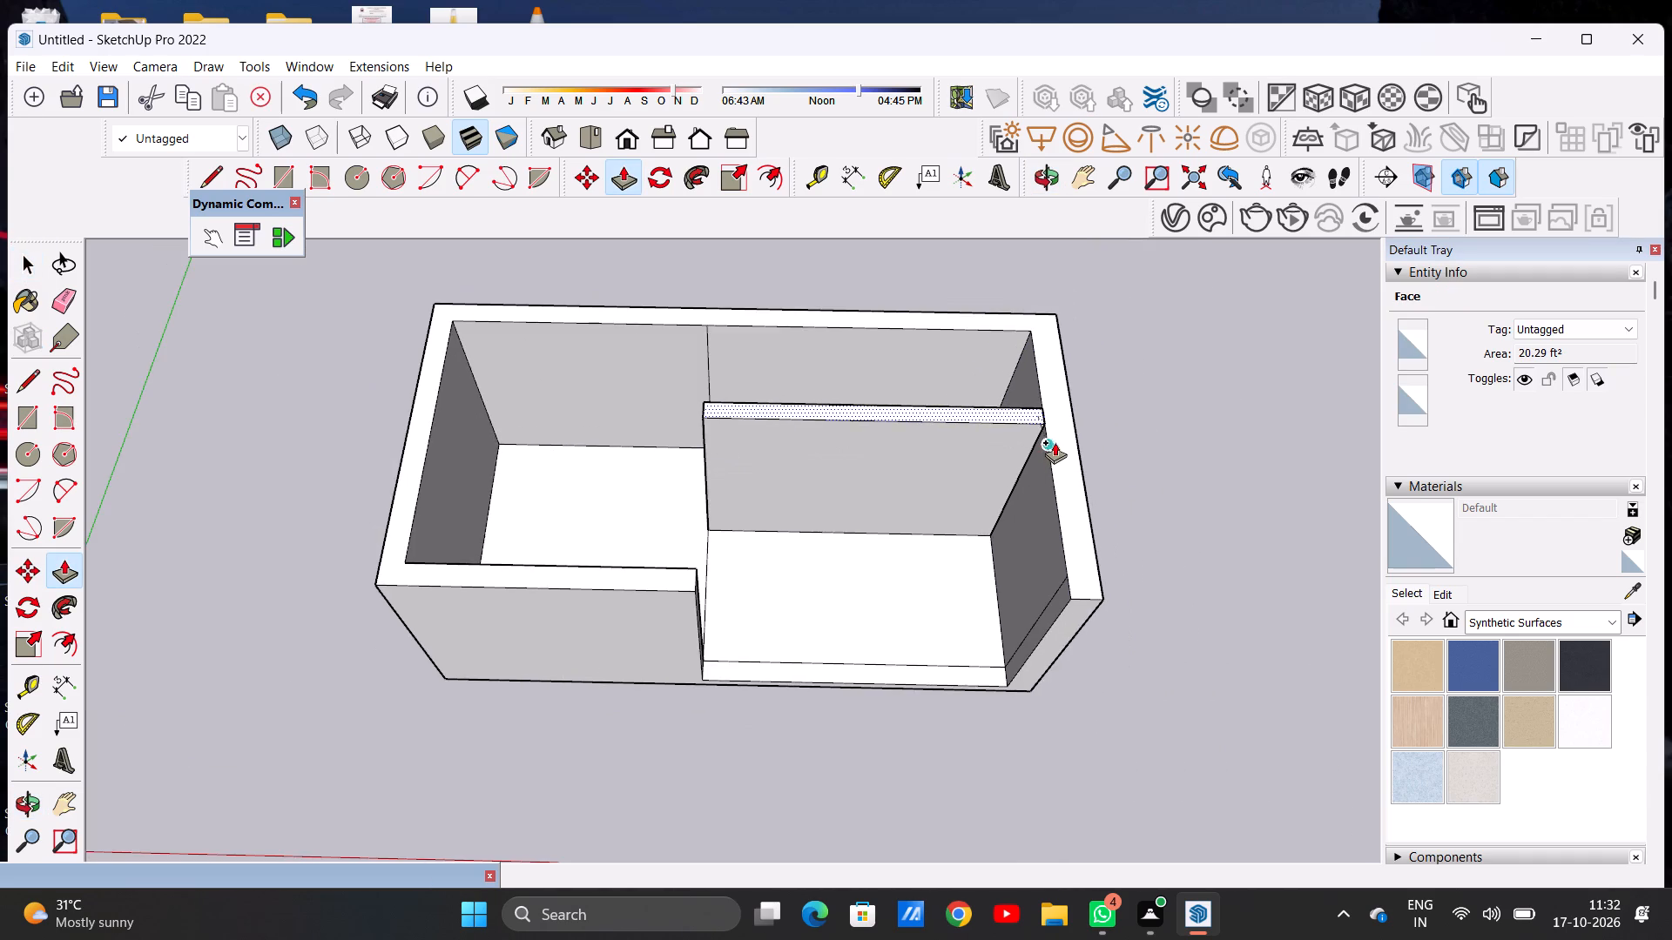
scroll(1055, 442, up, 10)
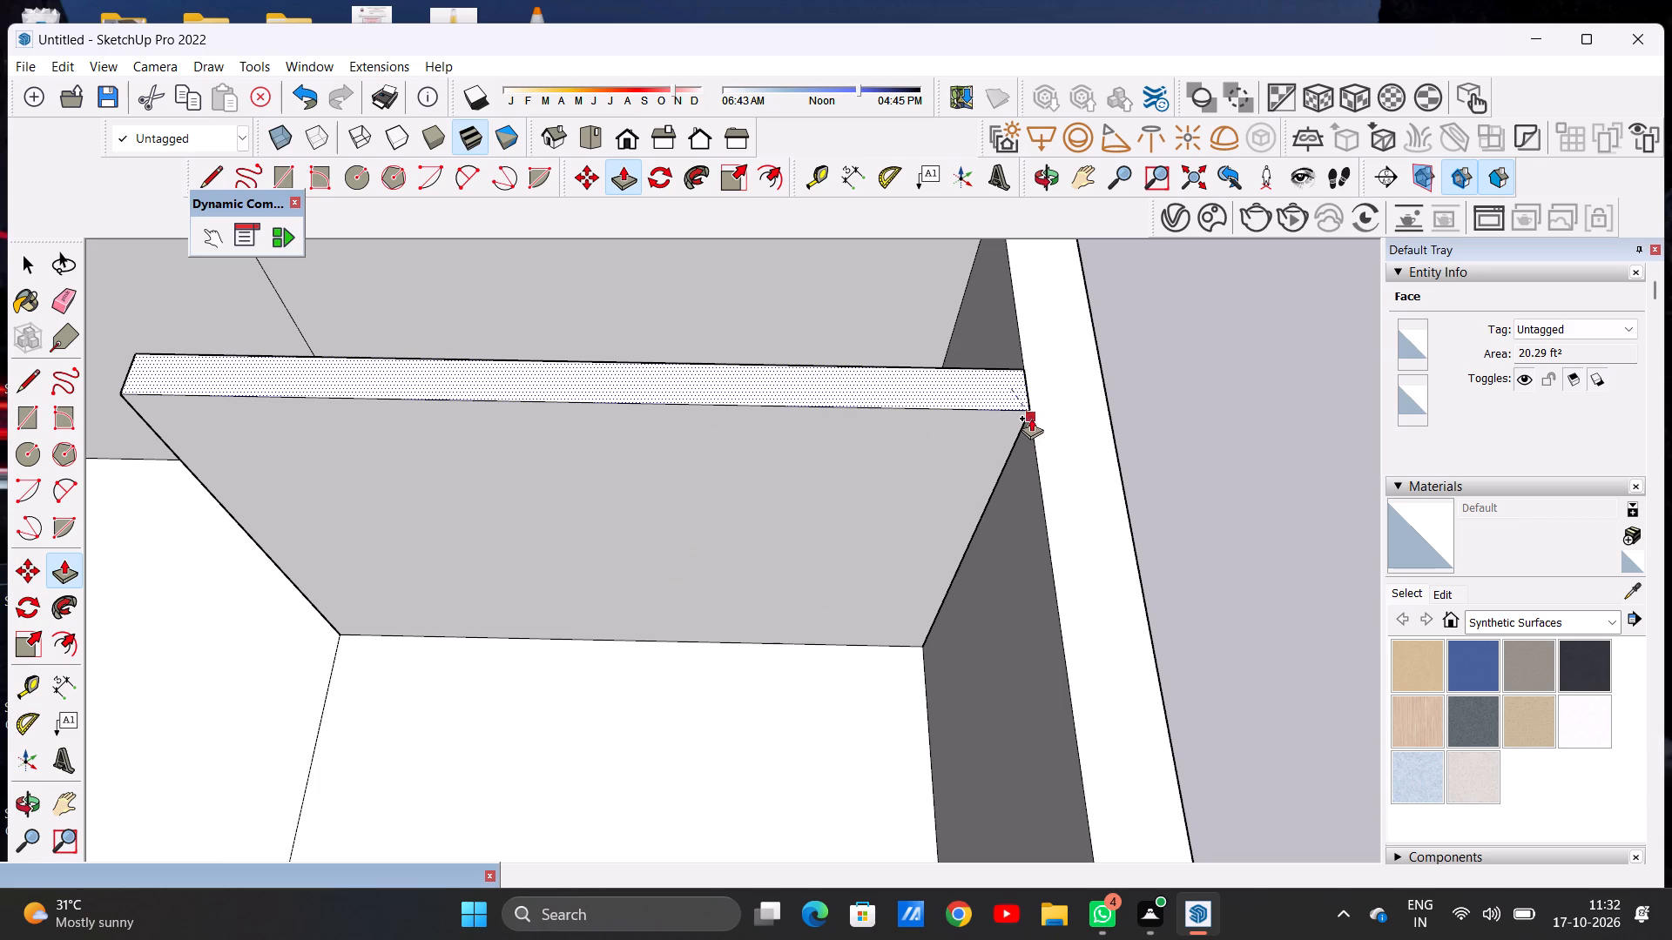
click(1033, 417)
key(space)
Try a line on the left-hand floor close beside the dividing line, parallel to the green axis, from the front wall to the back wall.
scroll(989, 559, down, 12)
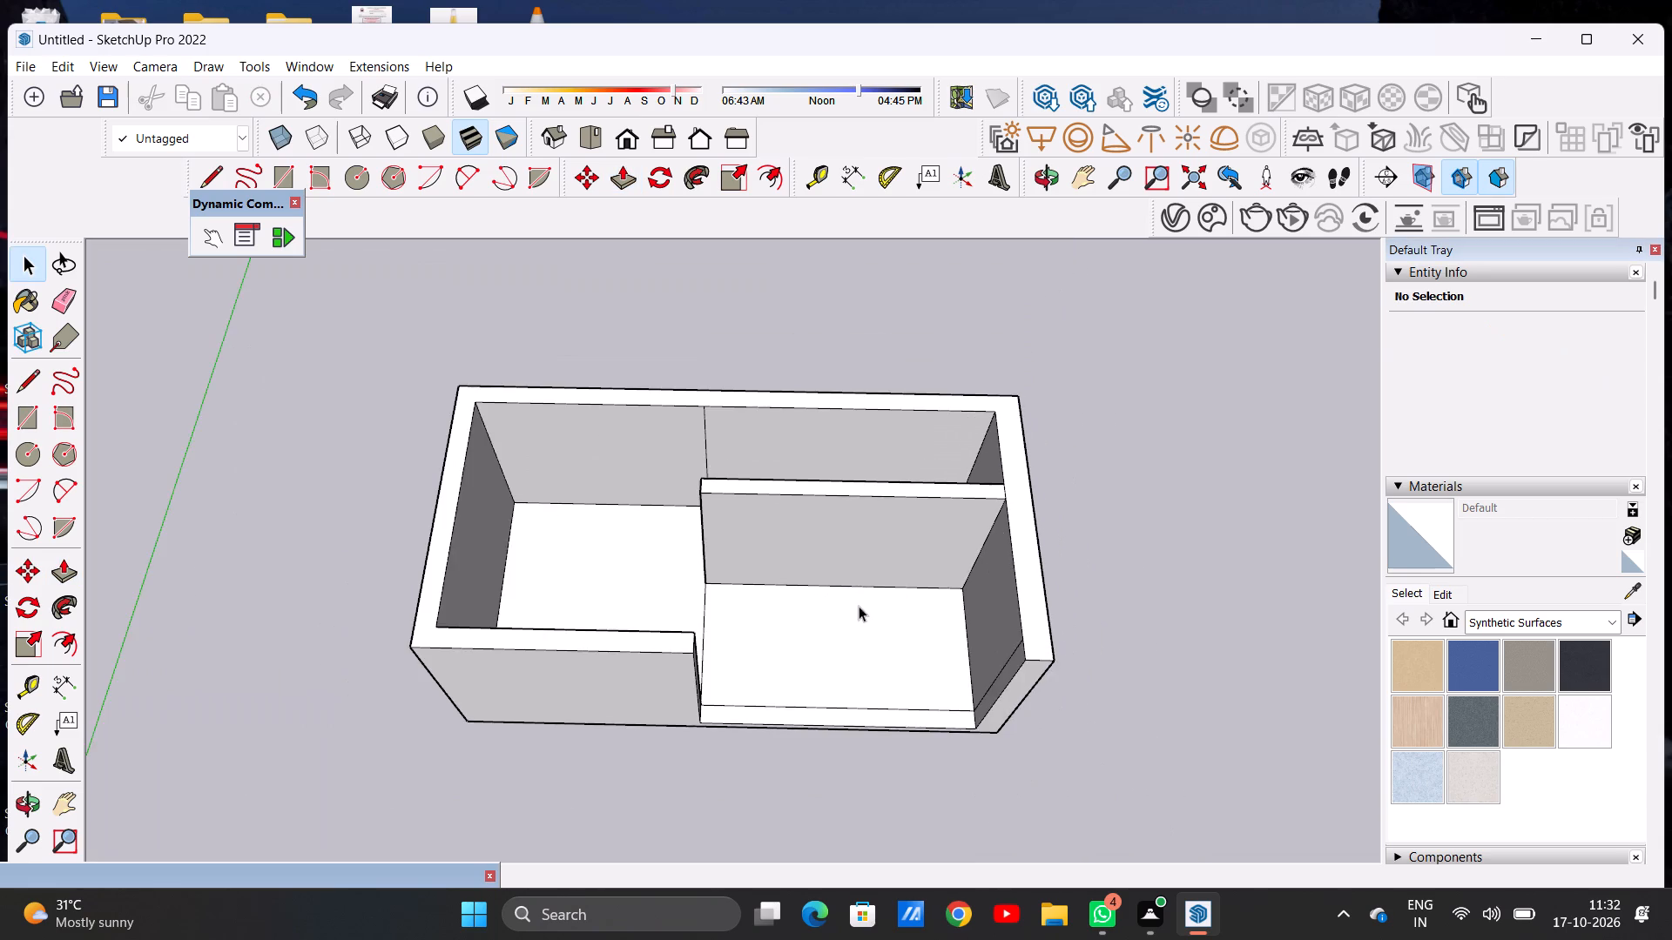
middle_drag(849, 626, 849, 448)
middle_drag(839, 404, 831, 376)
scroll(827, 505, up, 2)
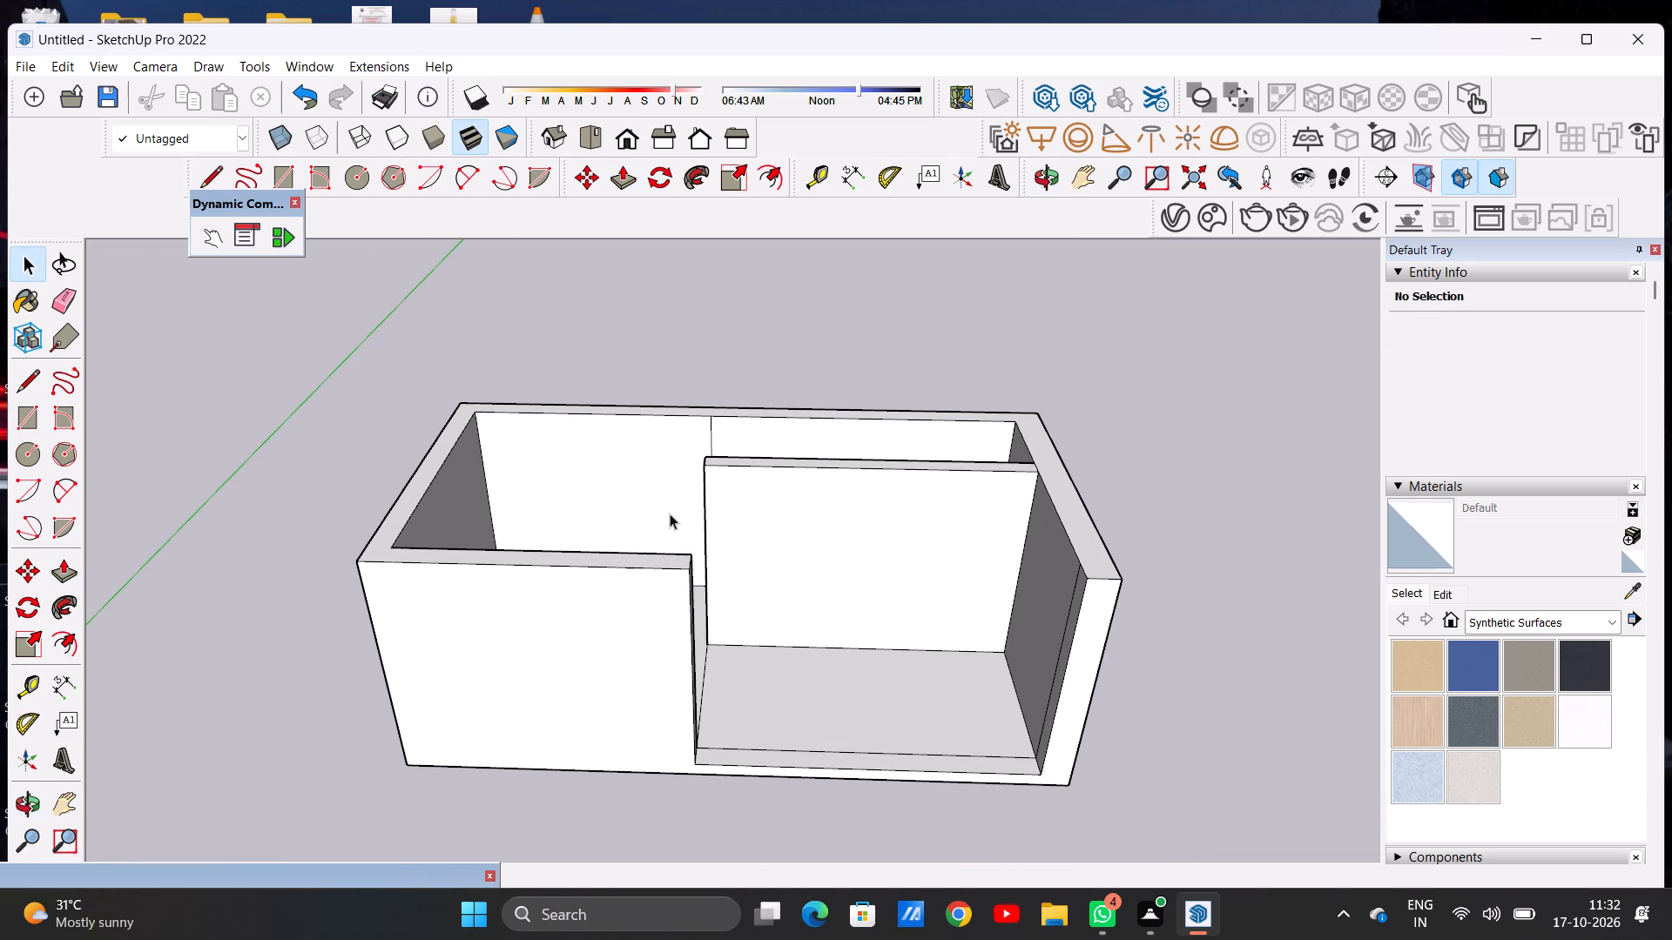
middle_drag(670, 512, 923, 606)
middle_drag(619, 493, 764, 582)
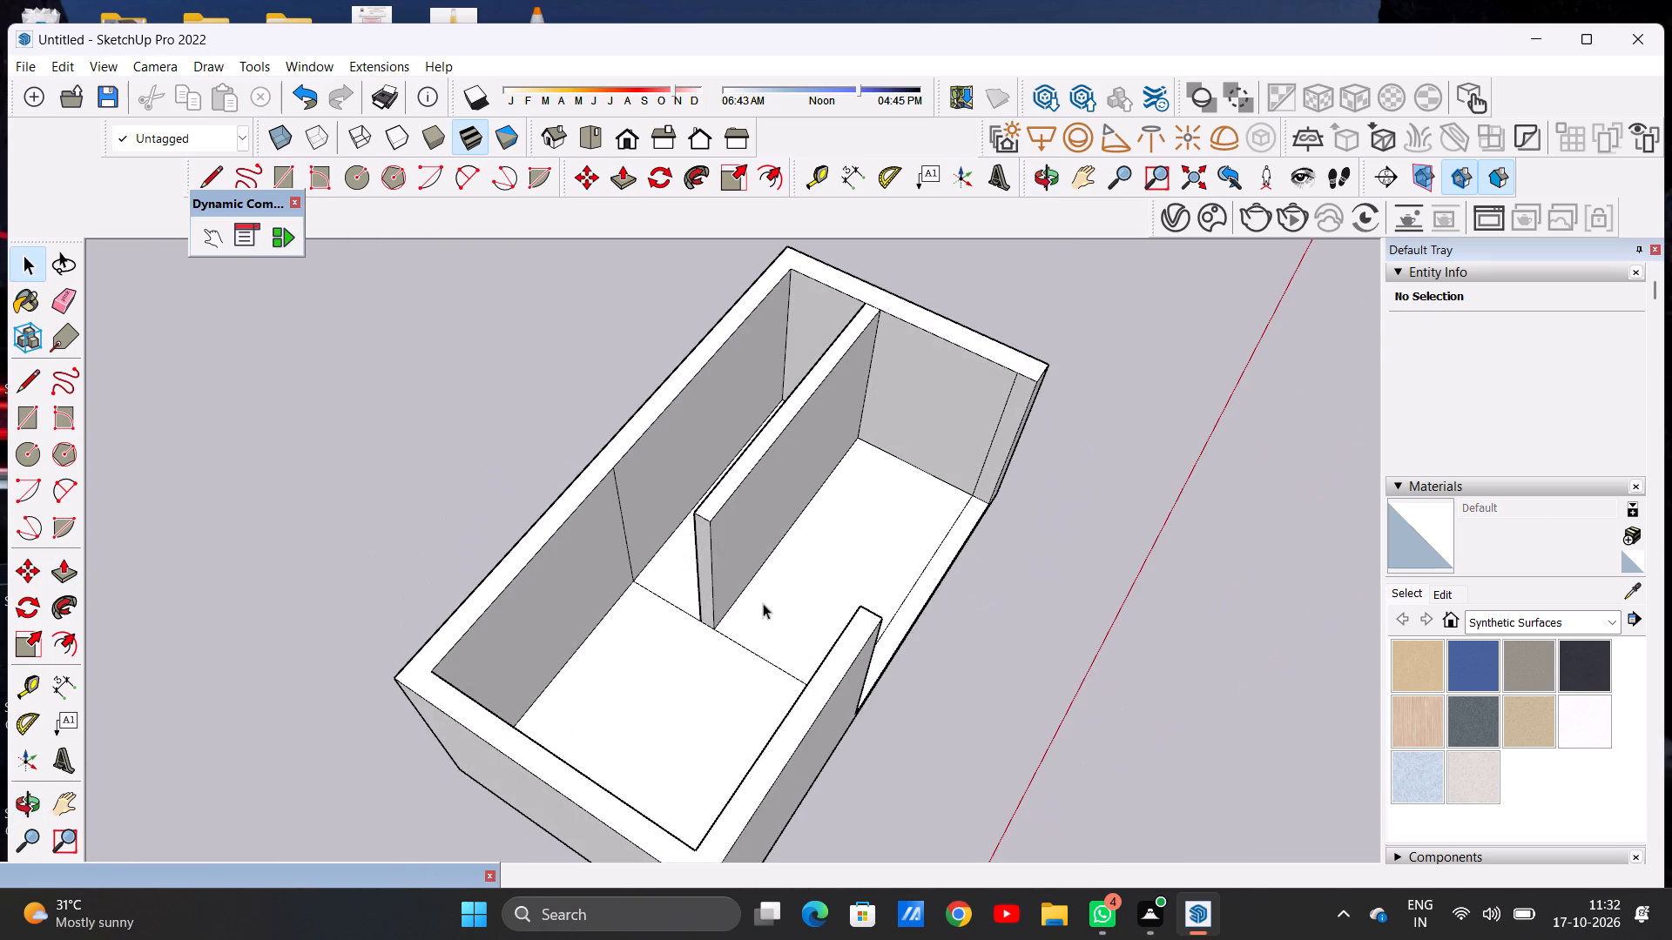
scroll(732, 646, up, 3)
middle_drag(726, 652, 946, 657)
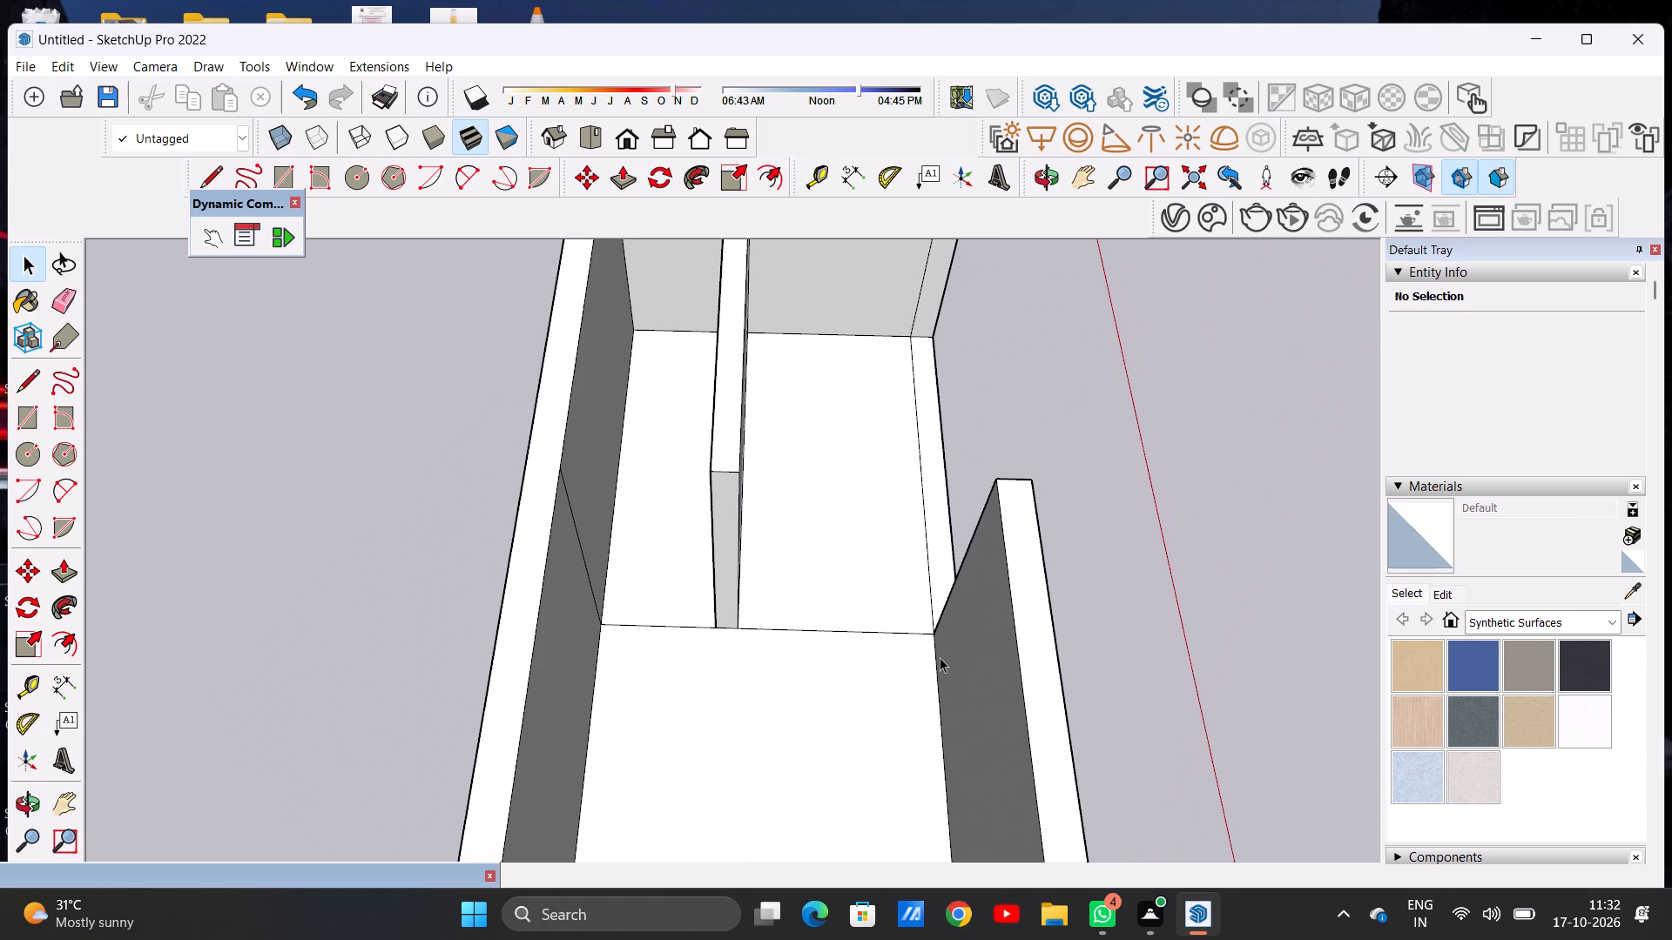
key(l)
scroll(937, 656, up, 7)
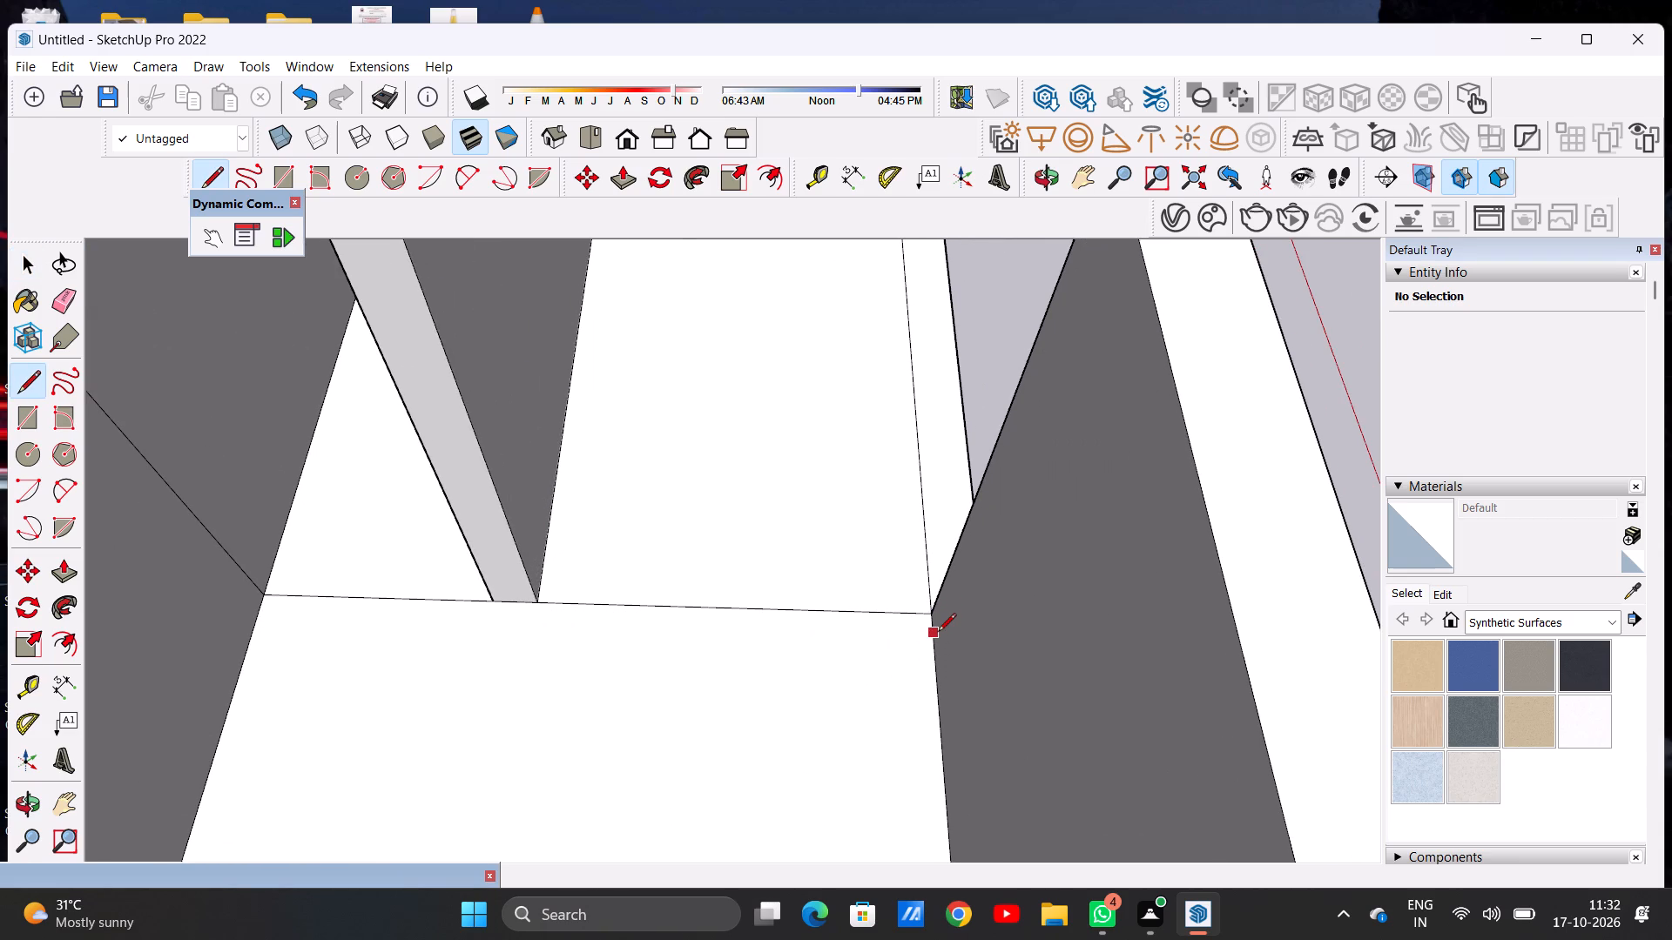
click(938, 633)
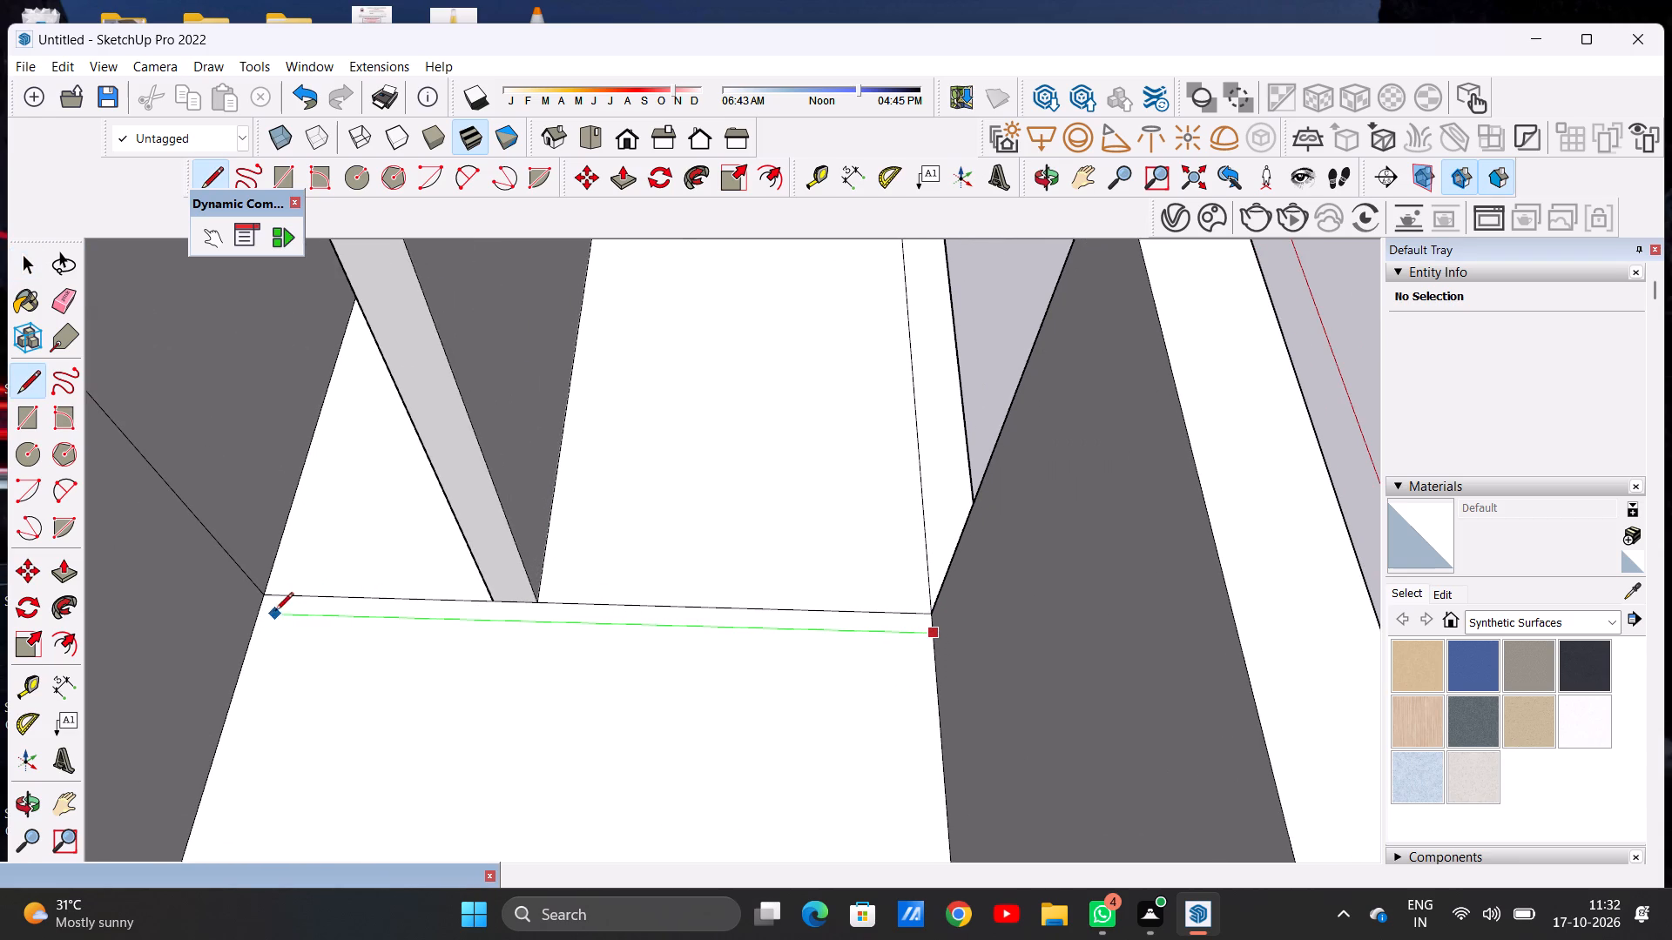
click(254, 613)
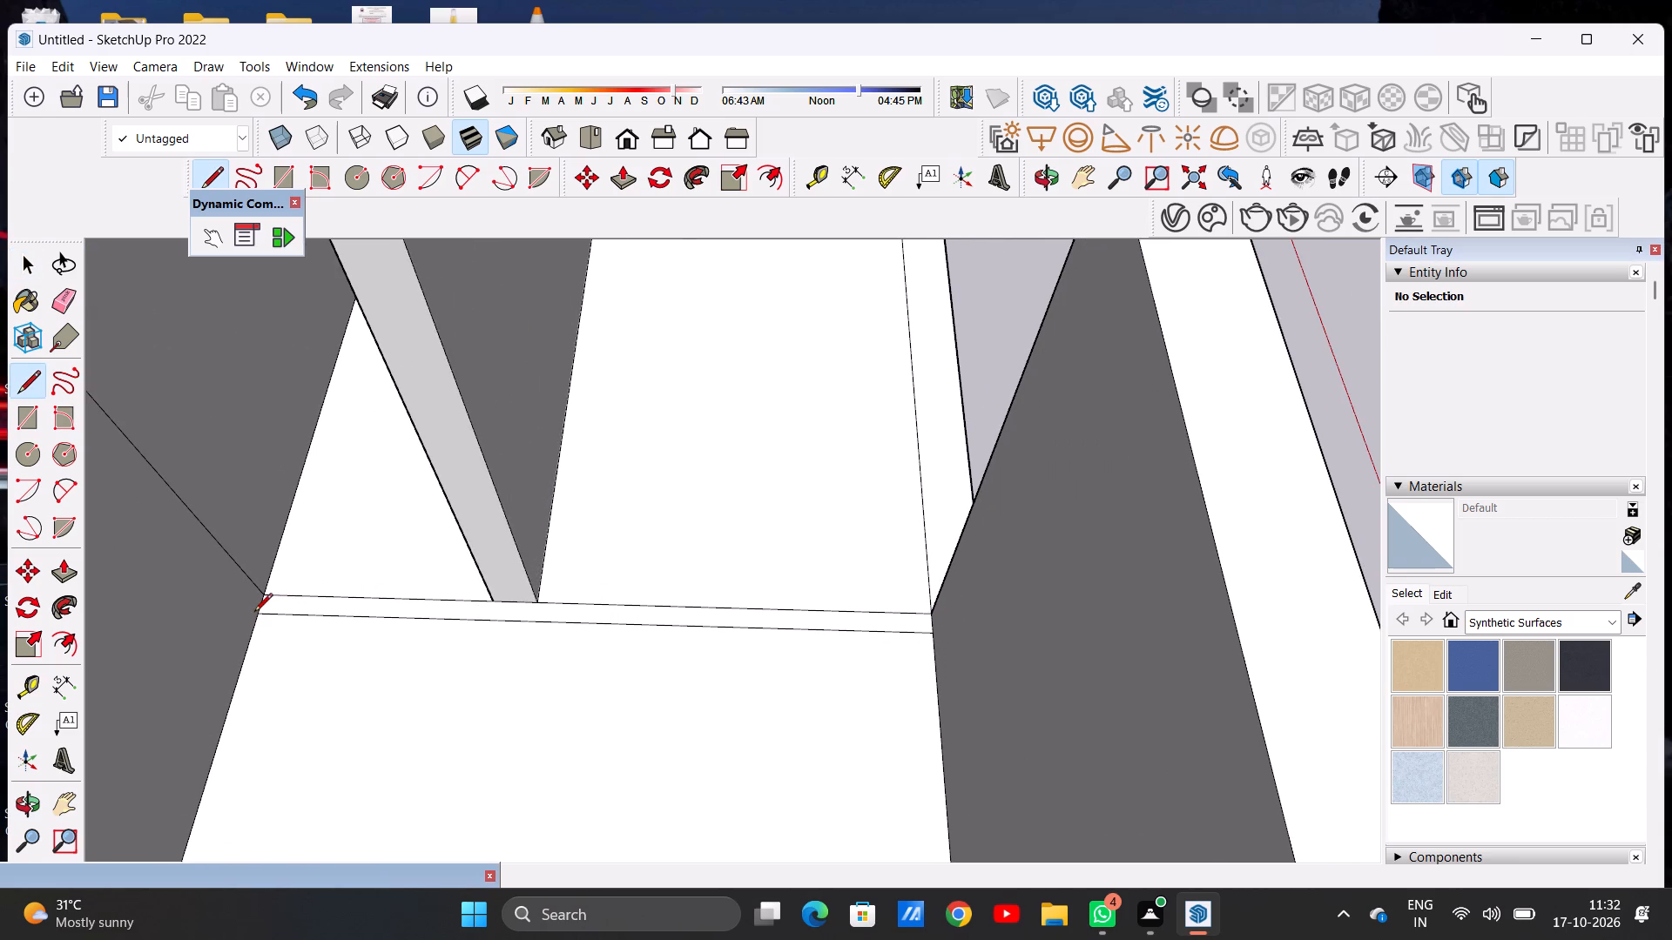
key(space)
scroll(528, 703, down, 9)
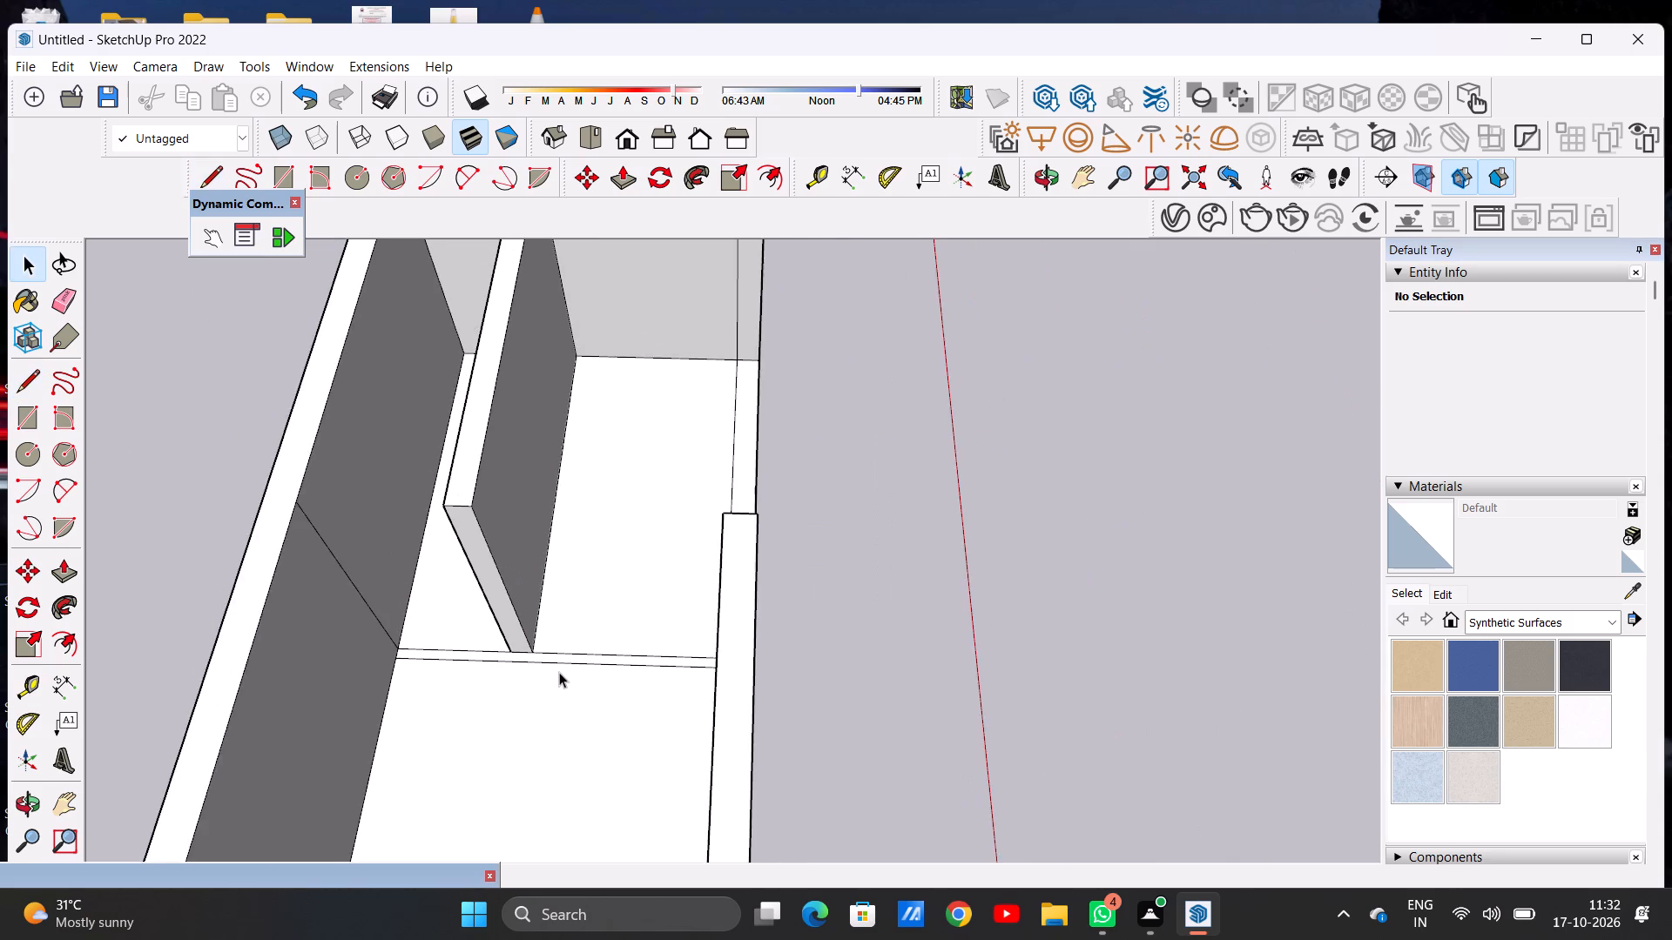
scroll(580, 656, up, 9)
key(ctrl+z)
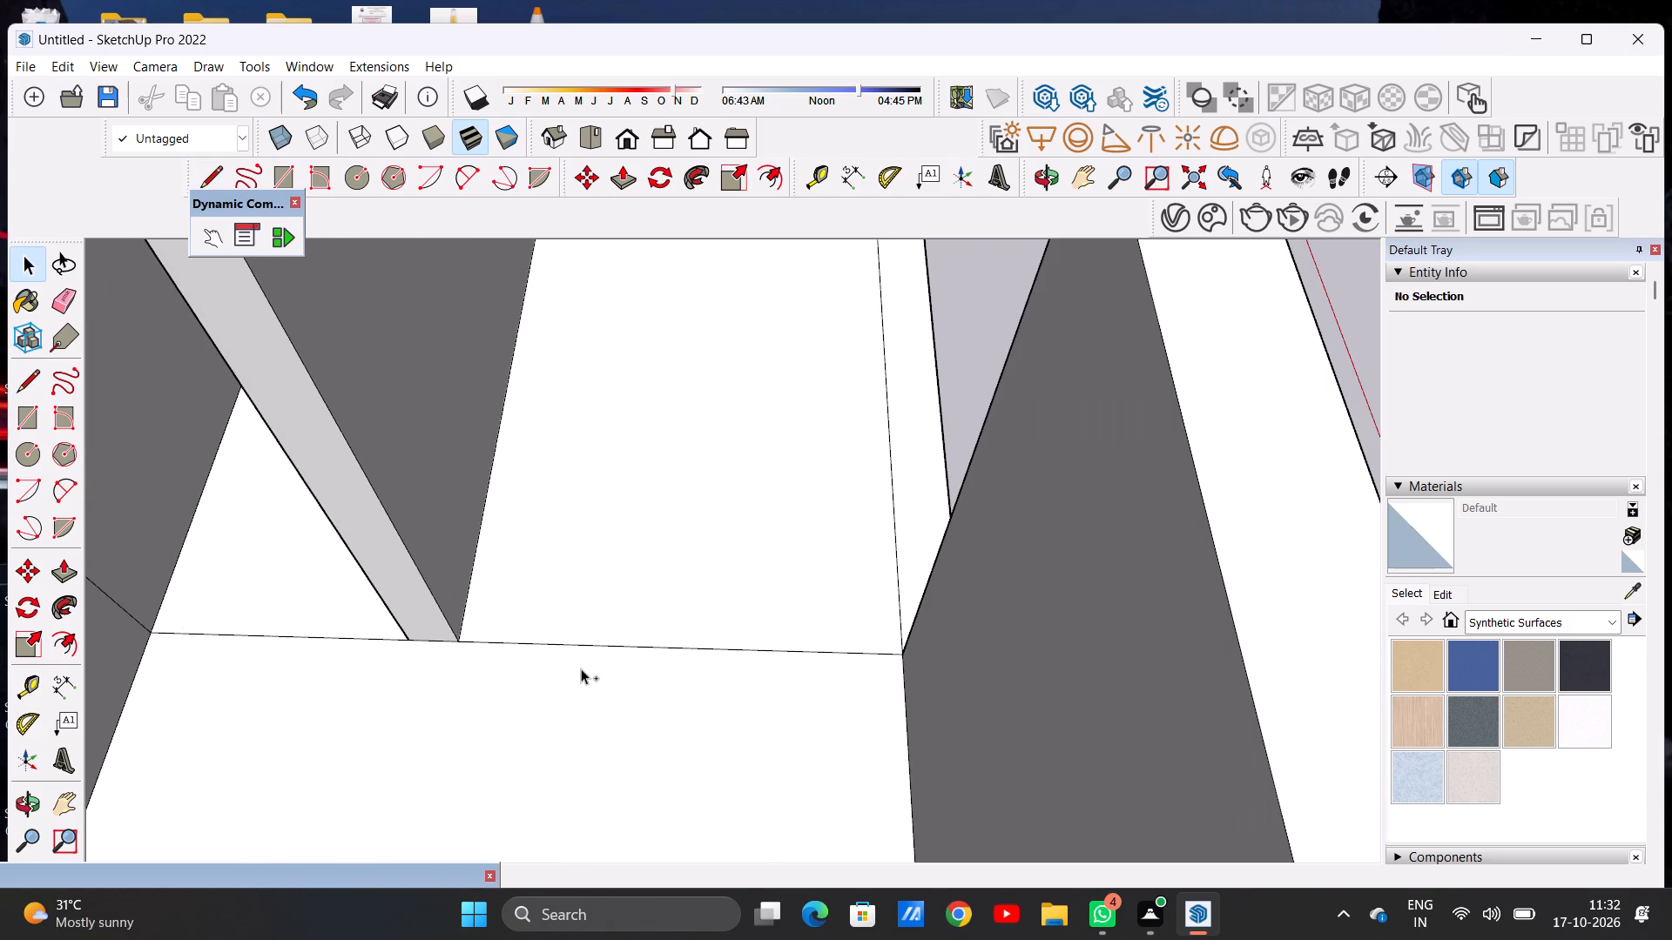
Draw a line left of the dividing line, parallel to the green axis, from front wall to back wall, outlining a thin partition strip.
key(l)
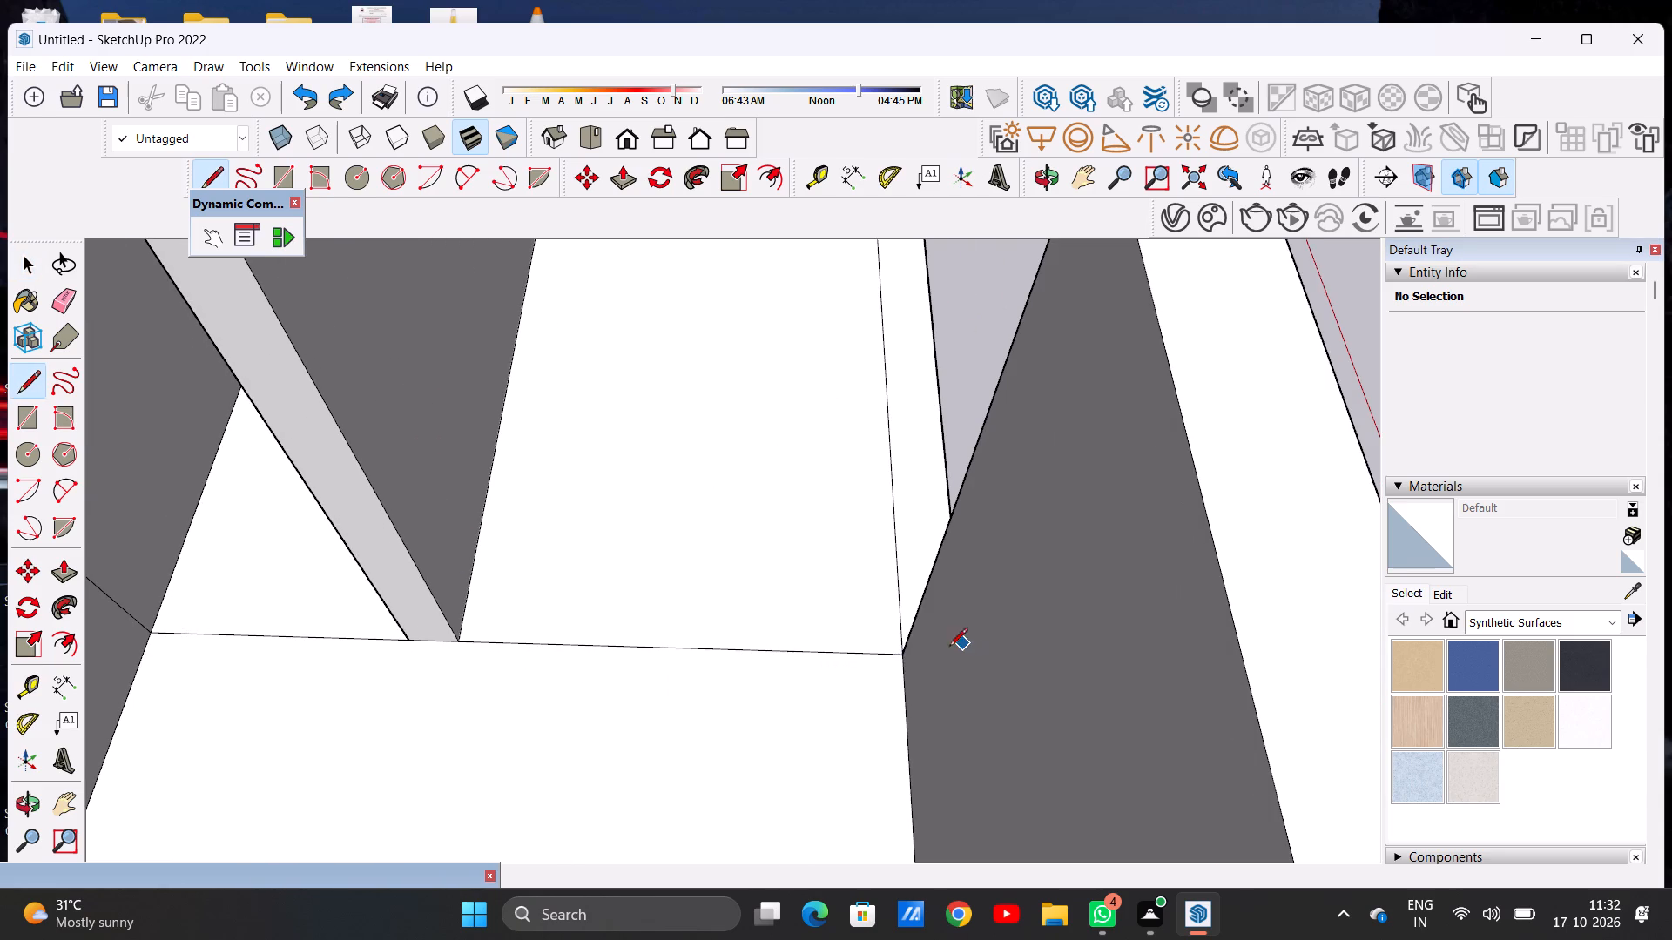
click(902, 690)
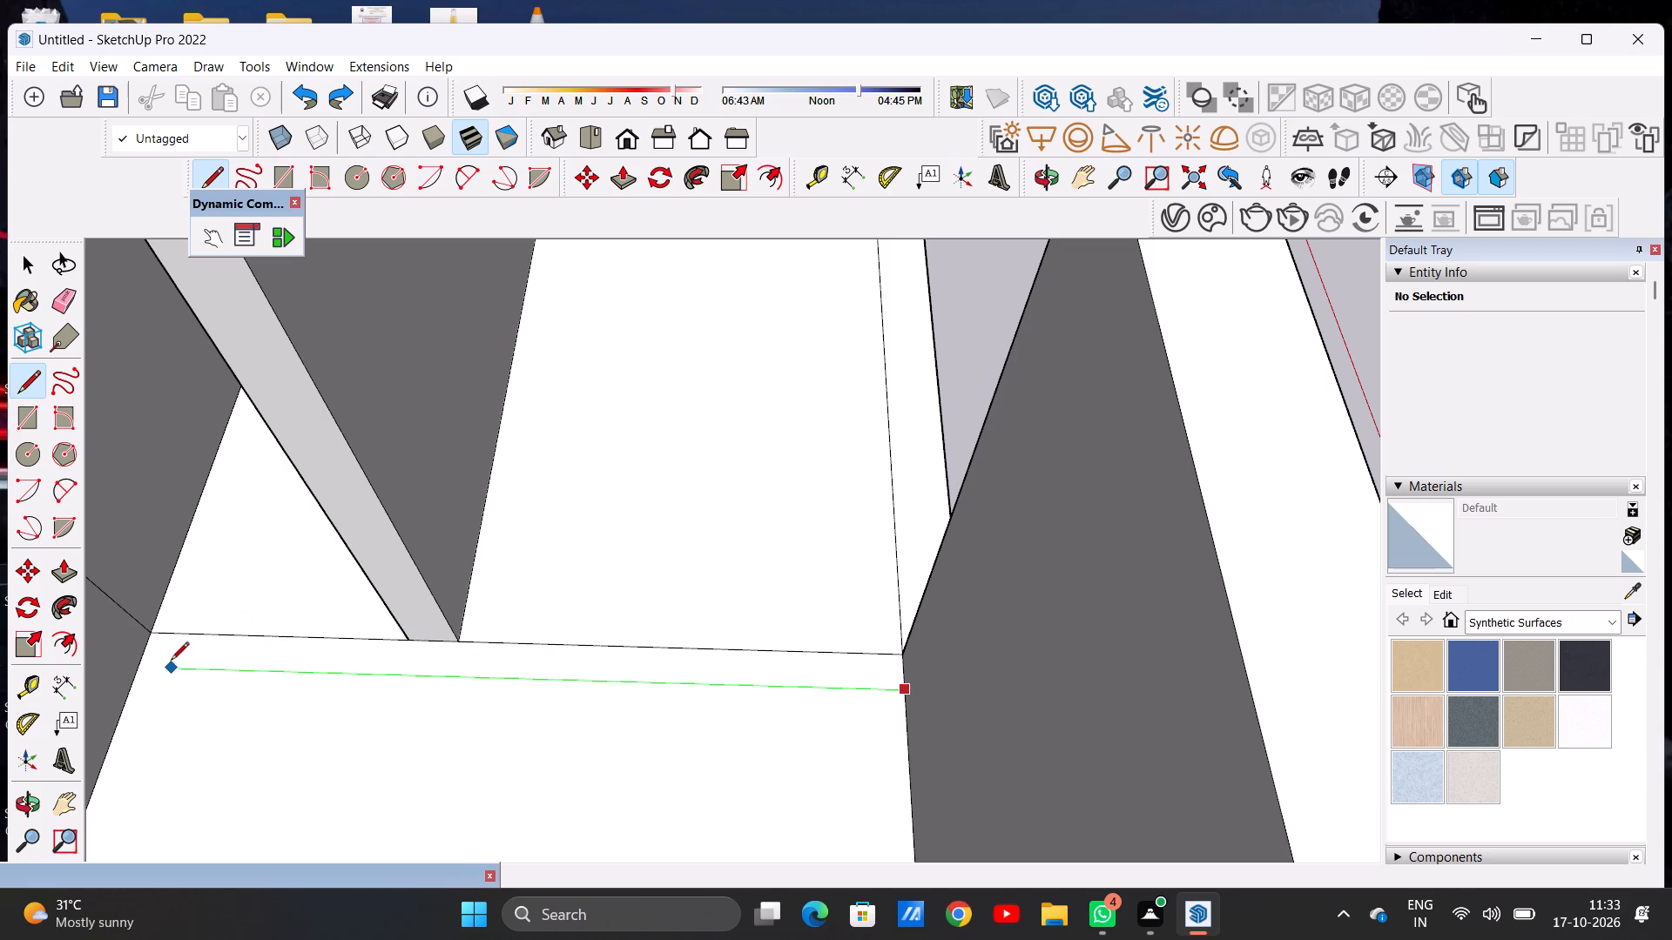
click(136, 666)
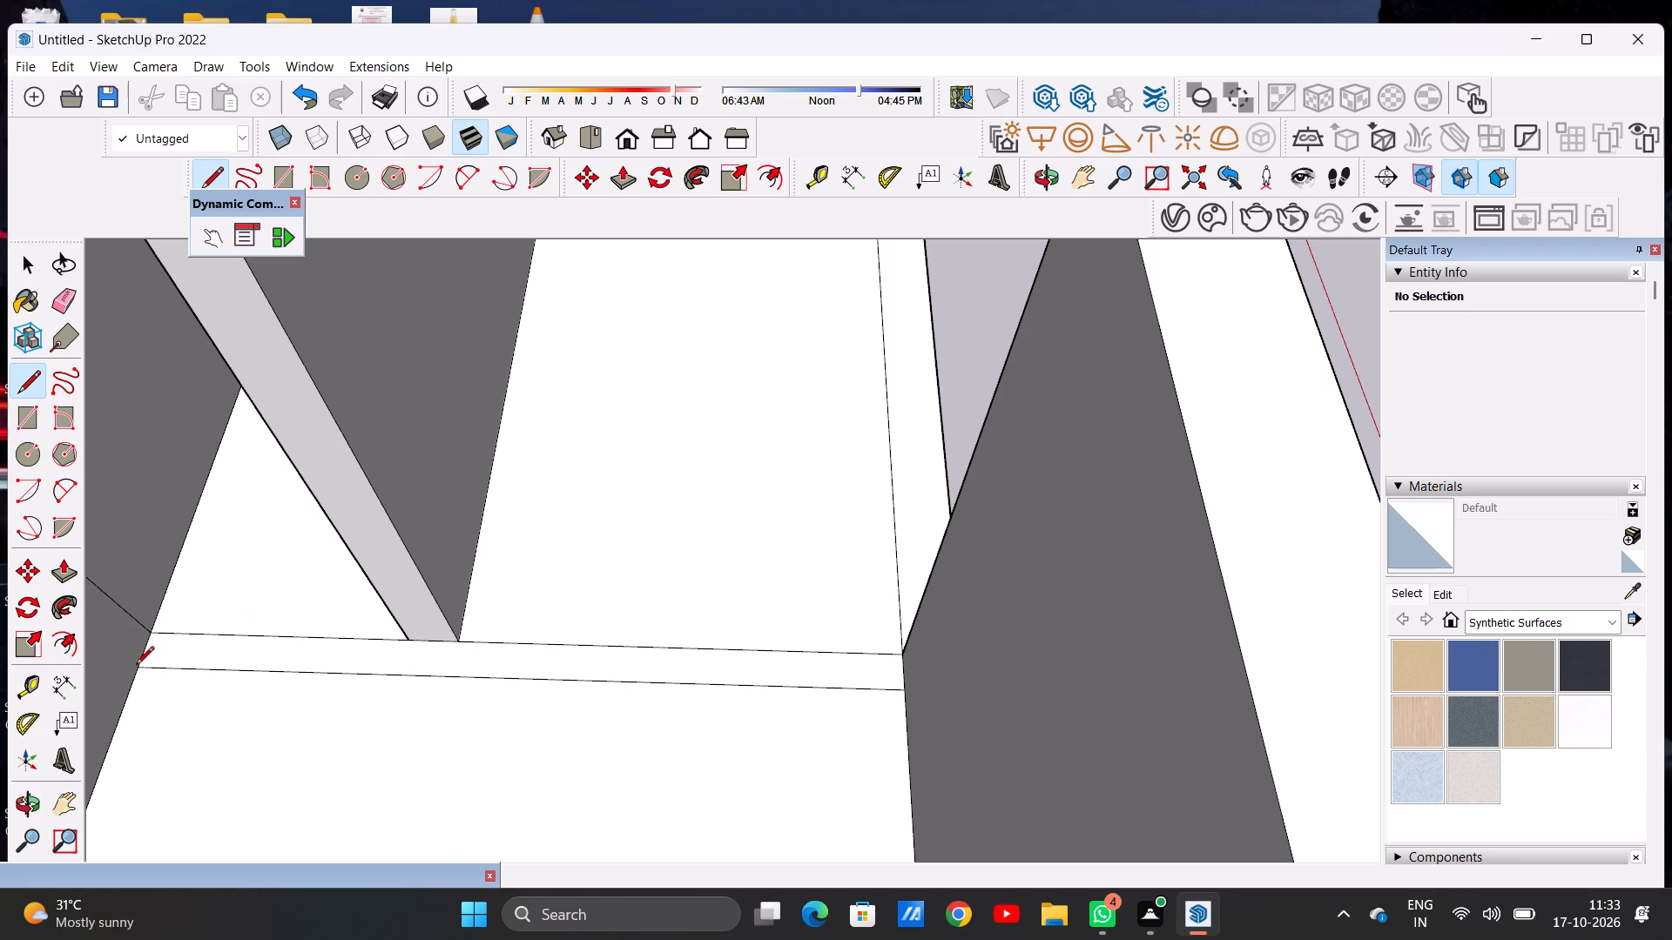
key(space)
Push/Pull the strip along the dividing line up to the top level of the perimeter walls.
scroll(425, 706, down, 7)
middle_drag(373, 702, 509, 671)
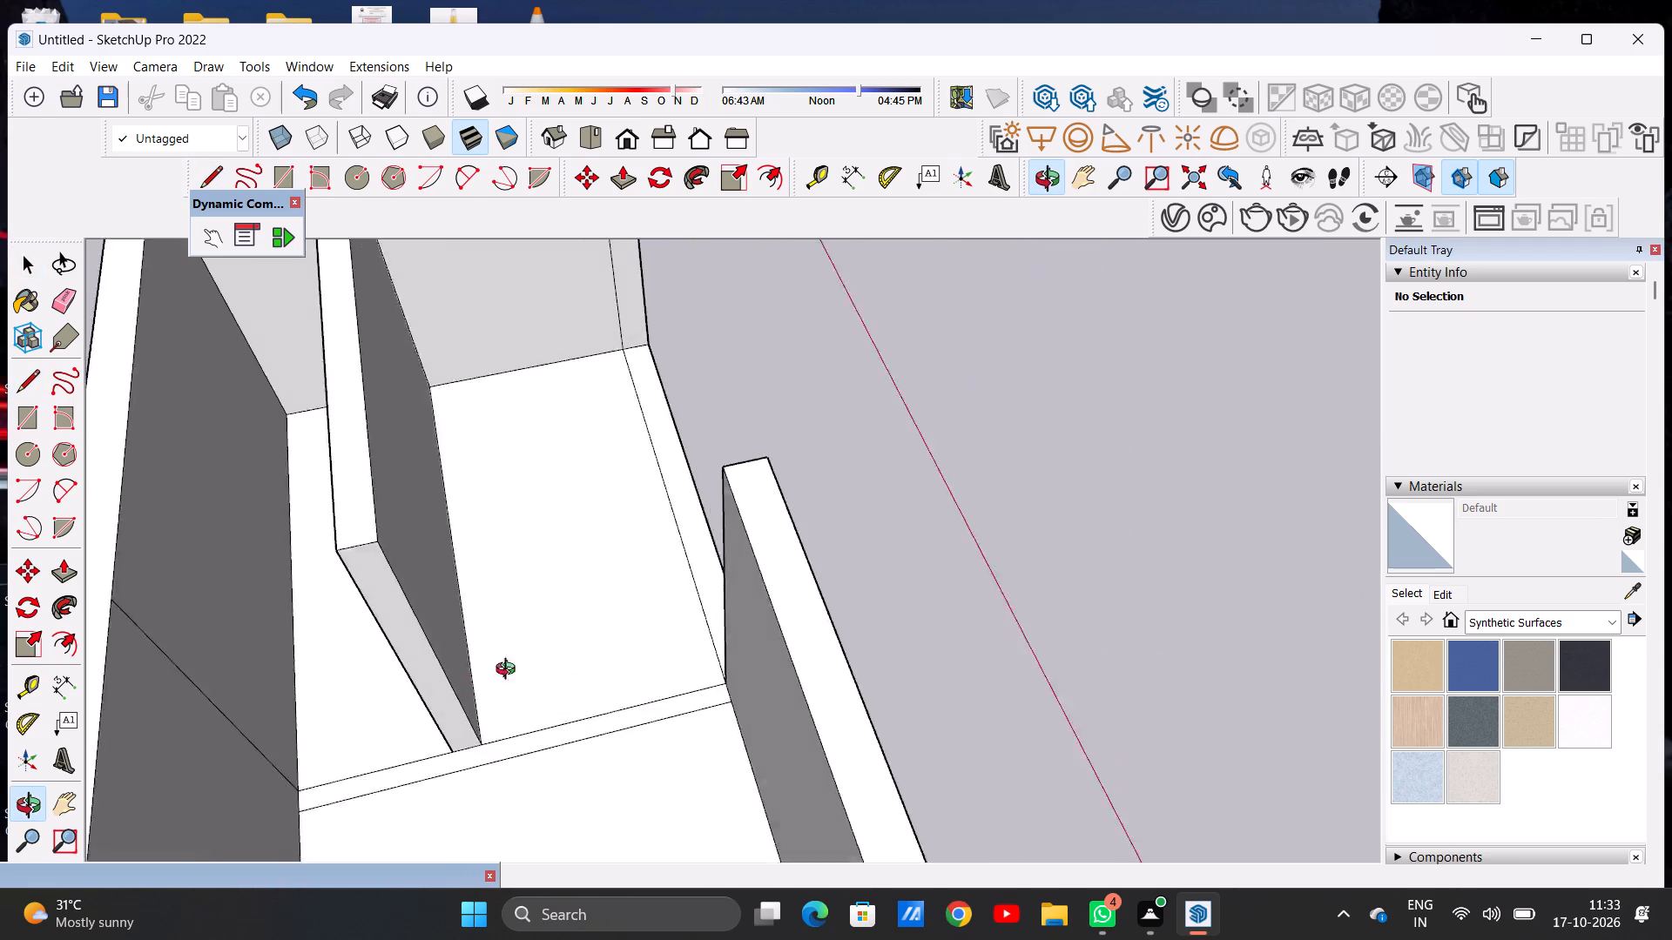
middle_drag(509, 671, 577, 659)
scroll(613, 637, down, 7)
scroll(570, 720, up, 7)
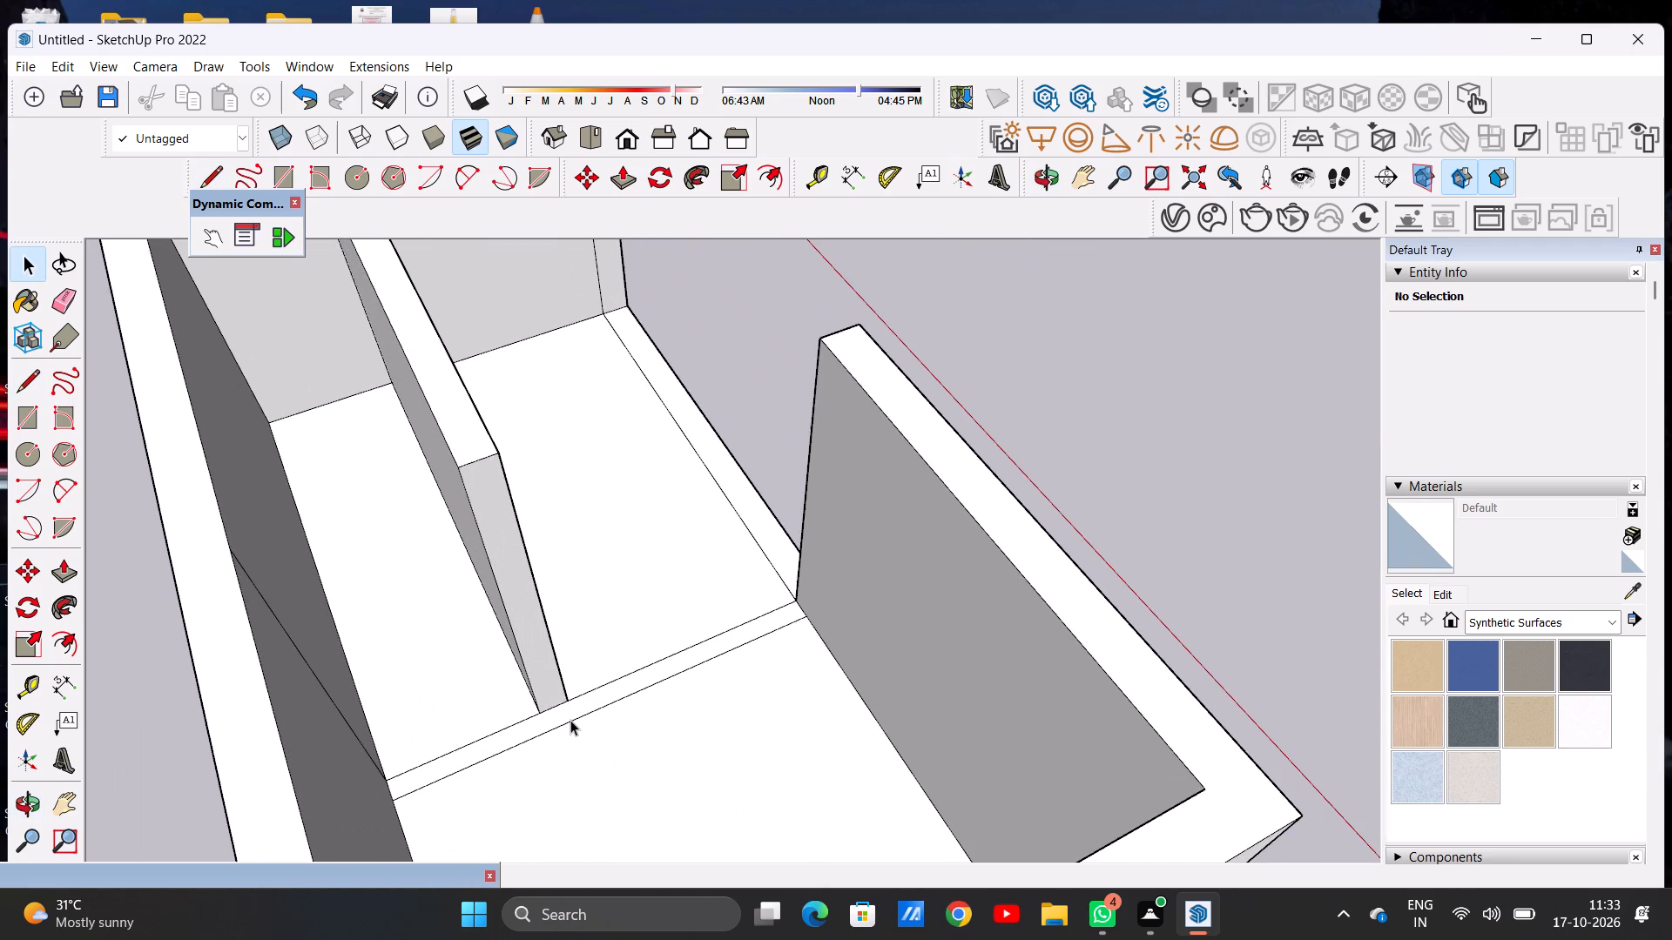
key(p)
scroll(793, 586, up, 9)
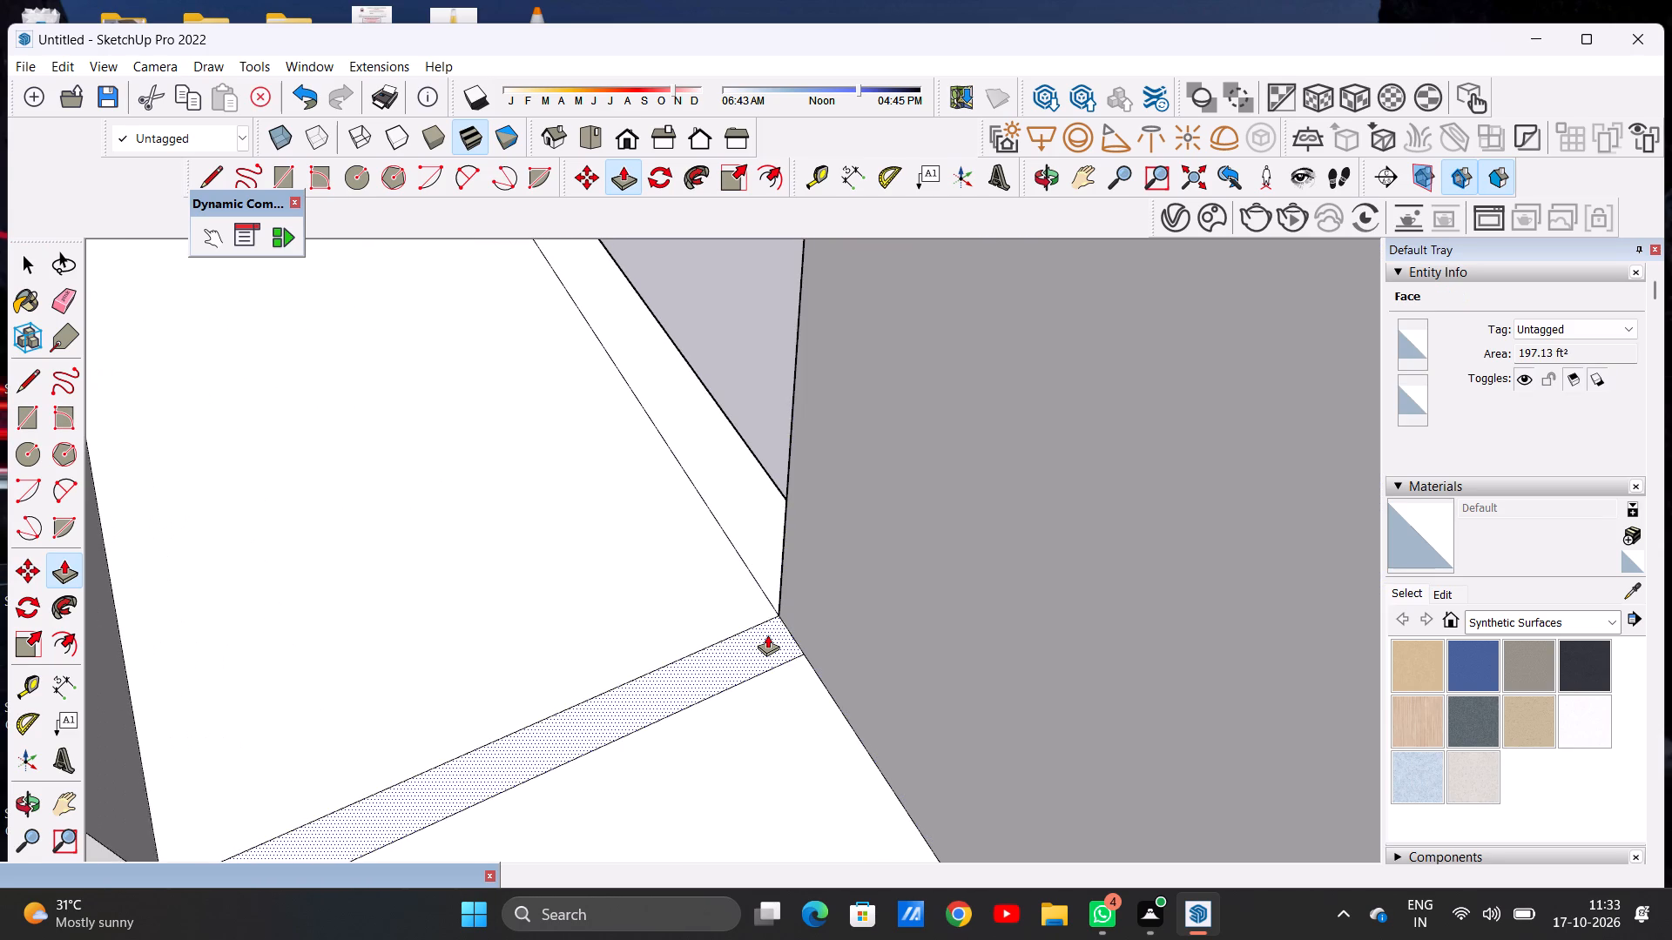
click(767, 634)
scroll(777, 550, down, 19)
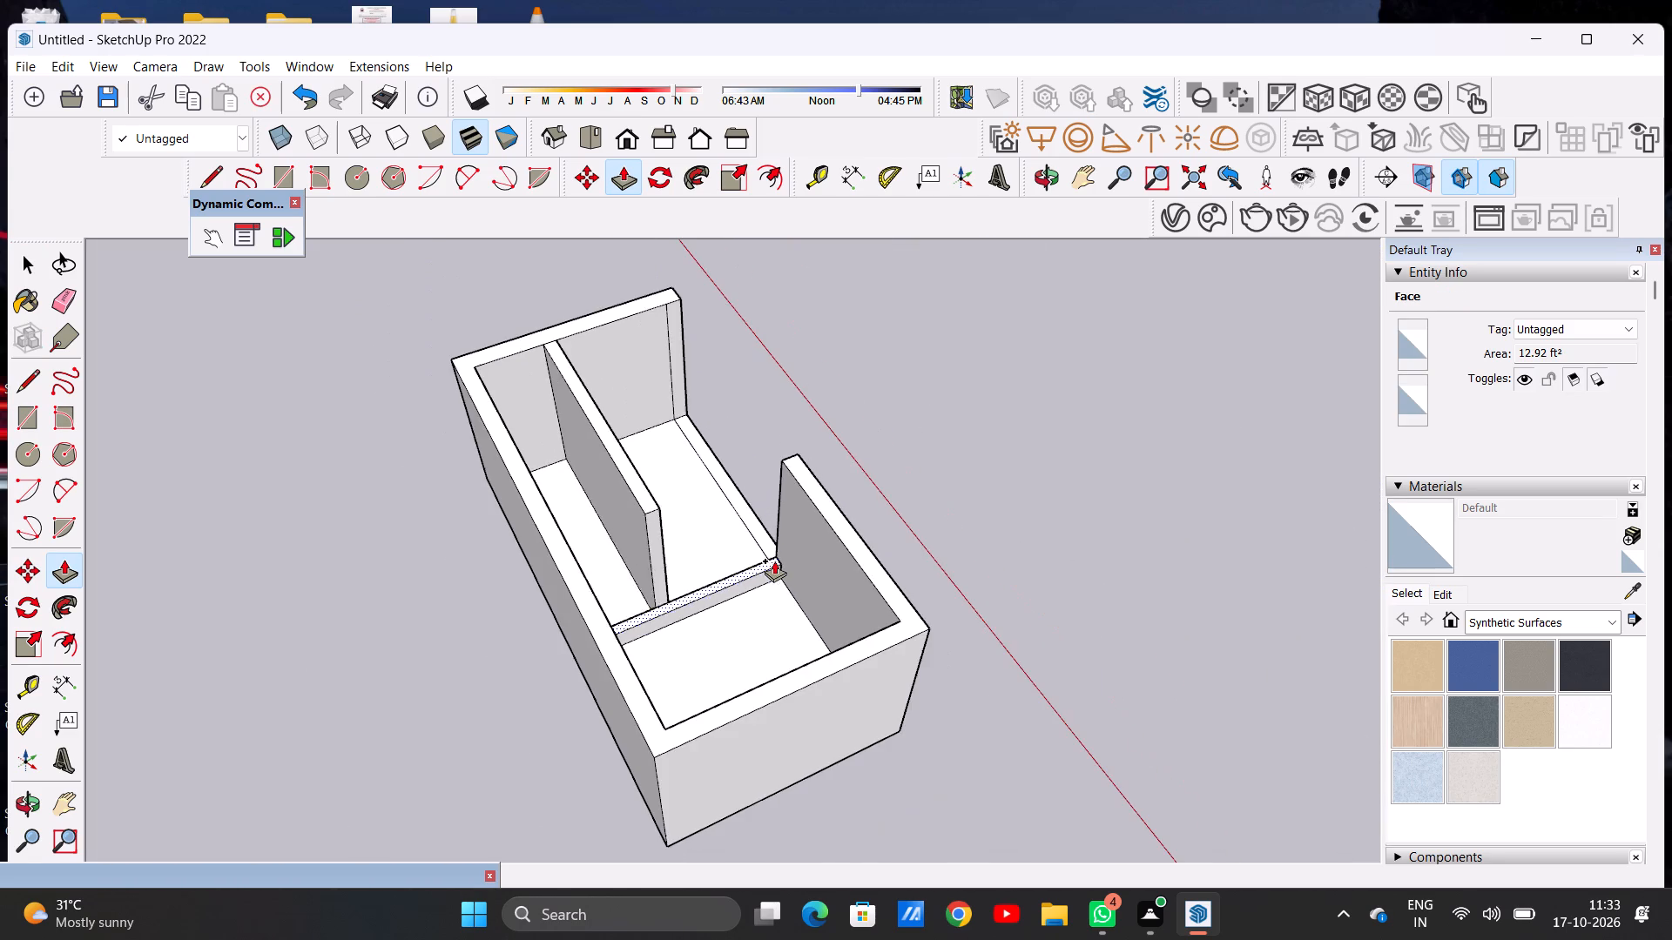
scroll(774, 561, down, 1)
scroll(795, 451, up, 15)
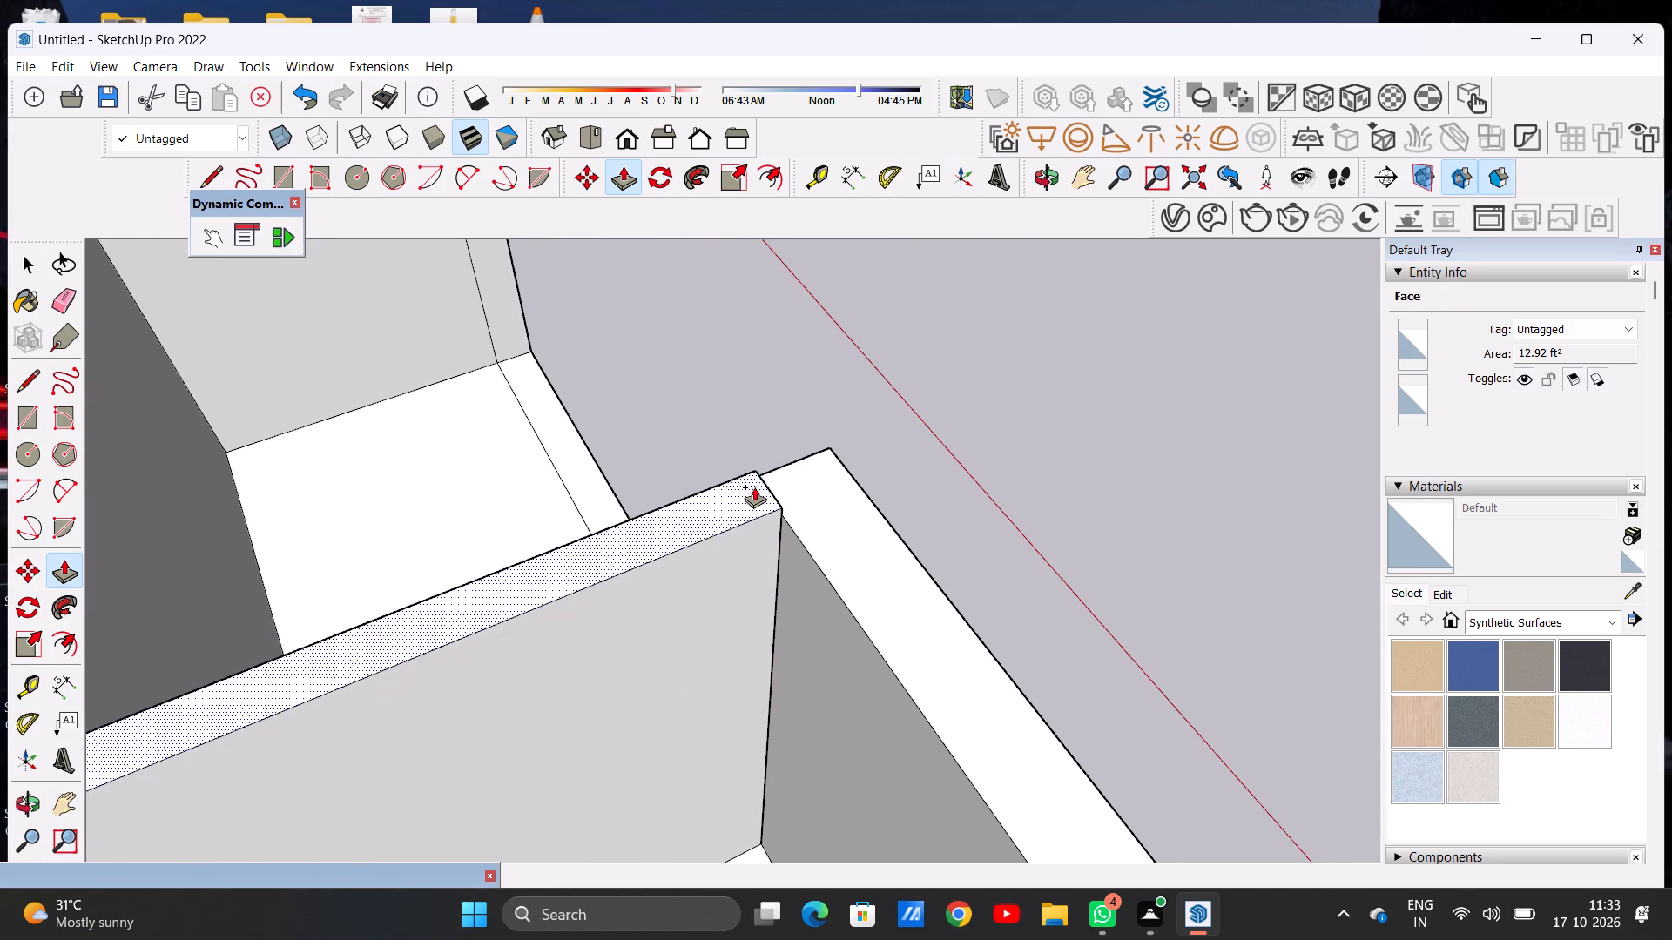
click(837, 448)
key(space)
Examine the building from above, the front and the right side, checking the interior partitions and the open front section.
scroll(627, 600, down, 20)
scroll(627, 600, down, 2)
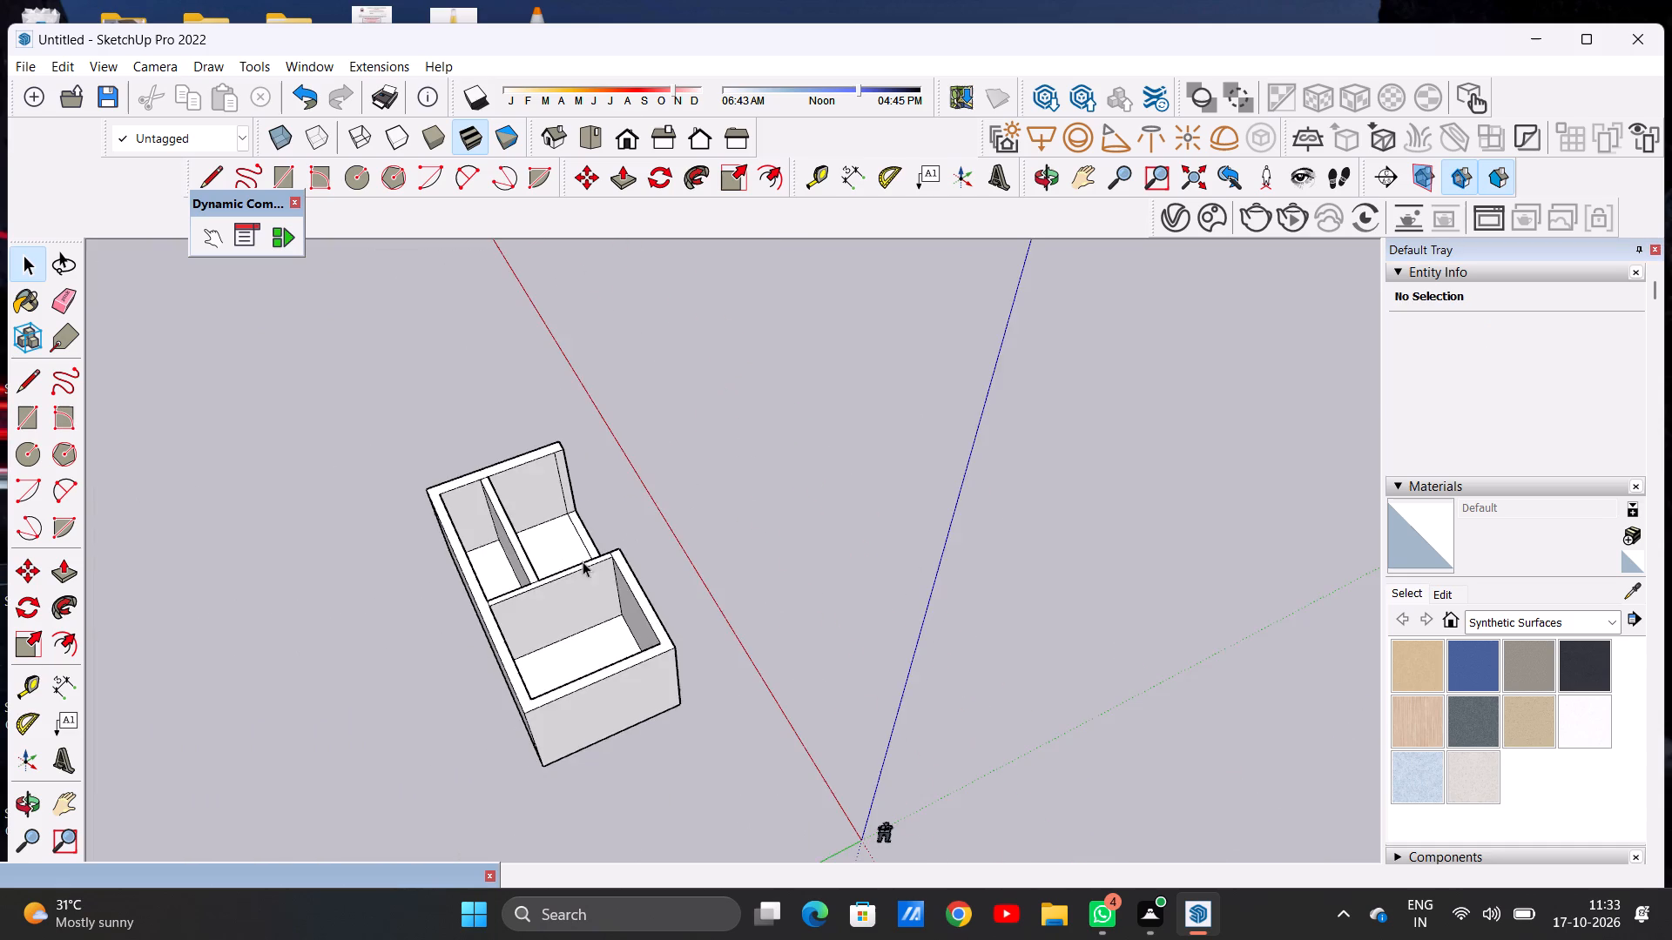
middle_drag(796, 567, 288, 460)
middle_drag(765, 479, 502, 275)
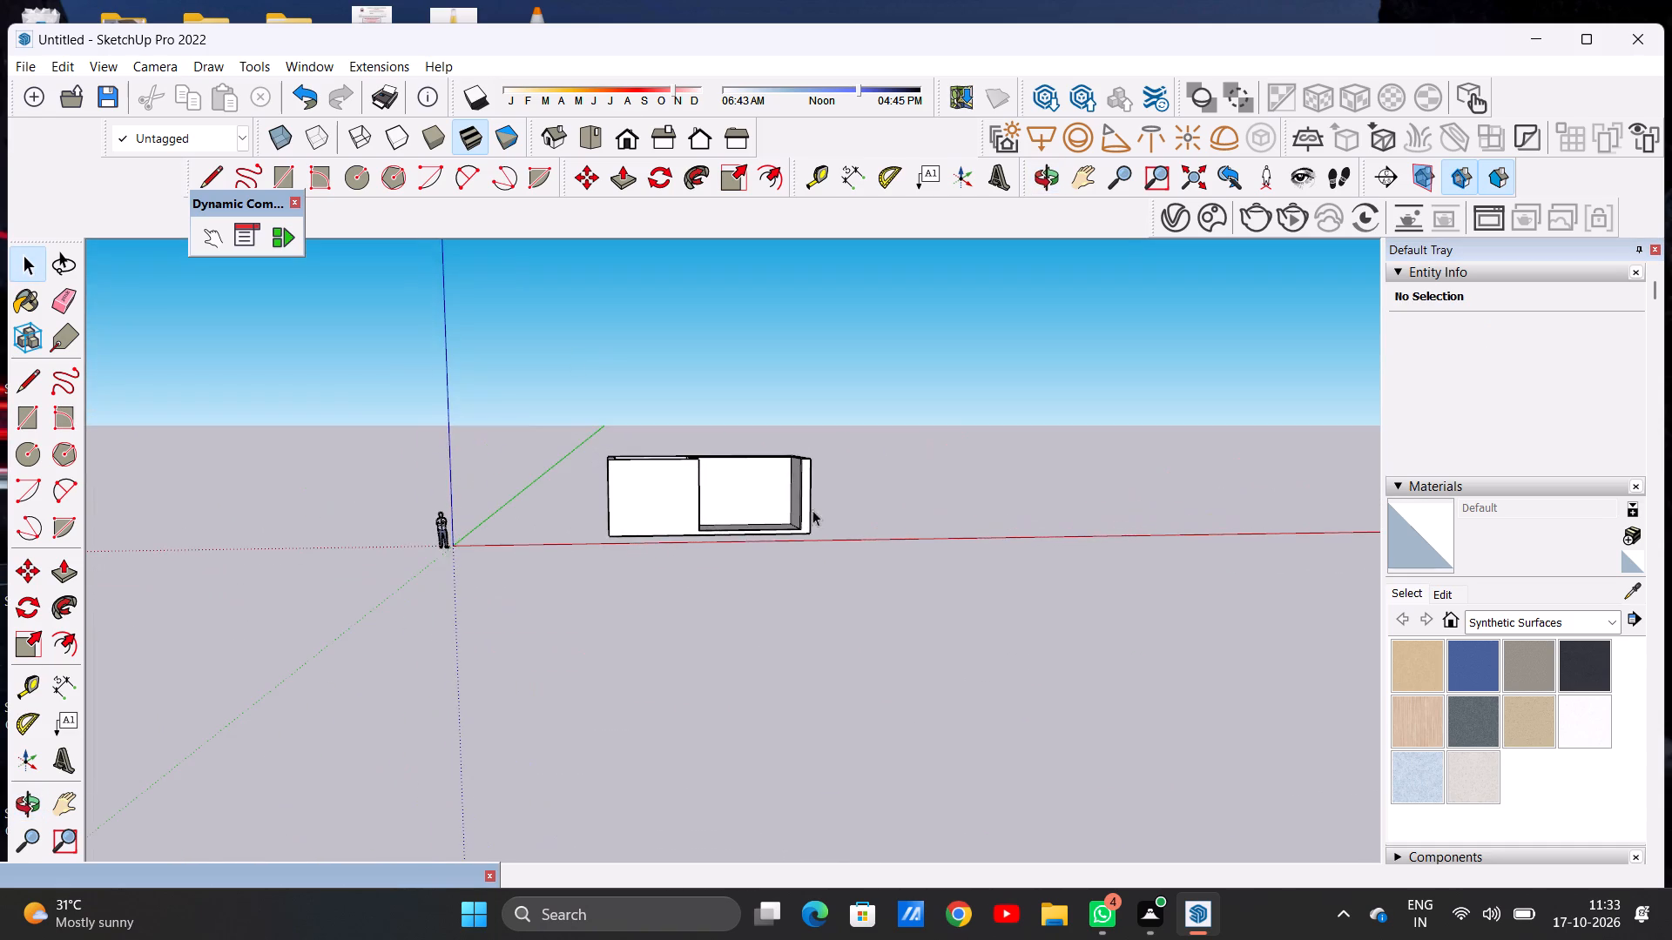
scroll(710, 495, up, 7)
middle_drag(711, 436, 664, 735)
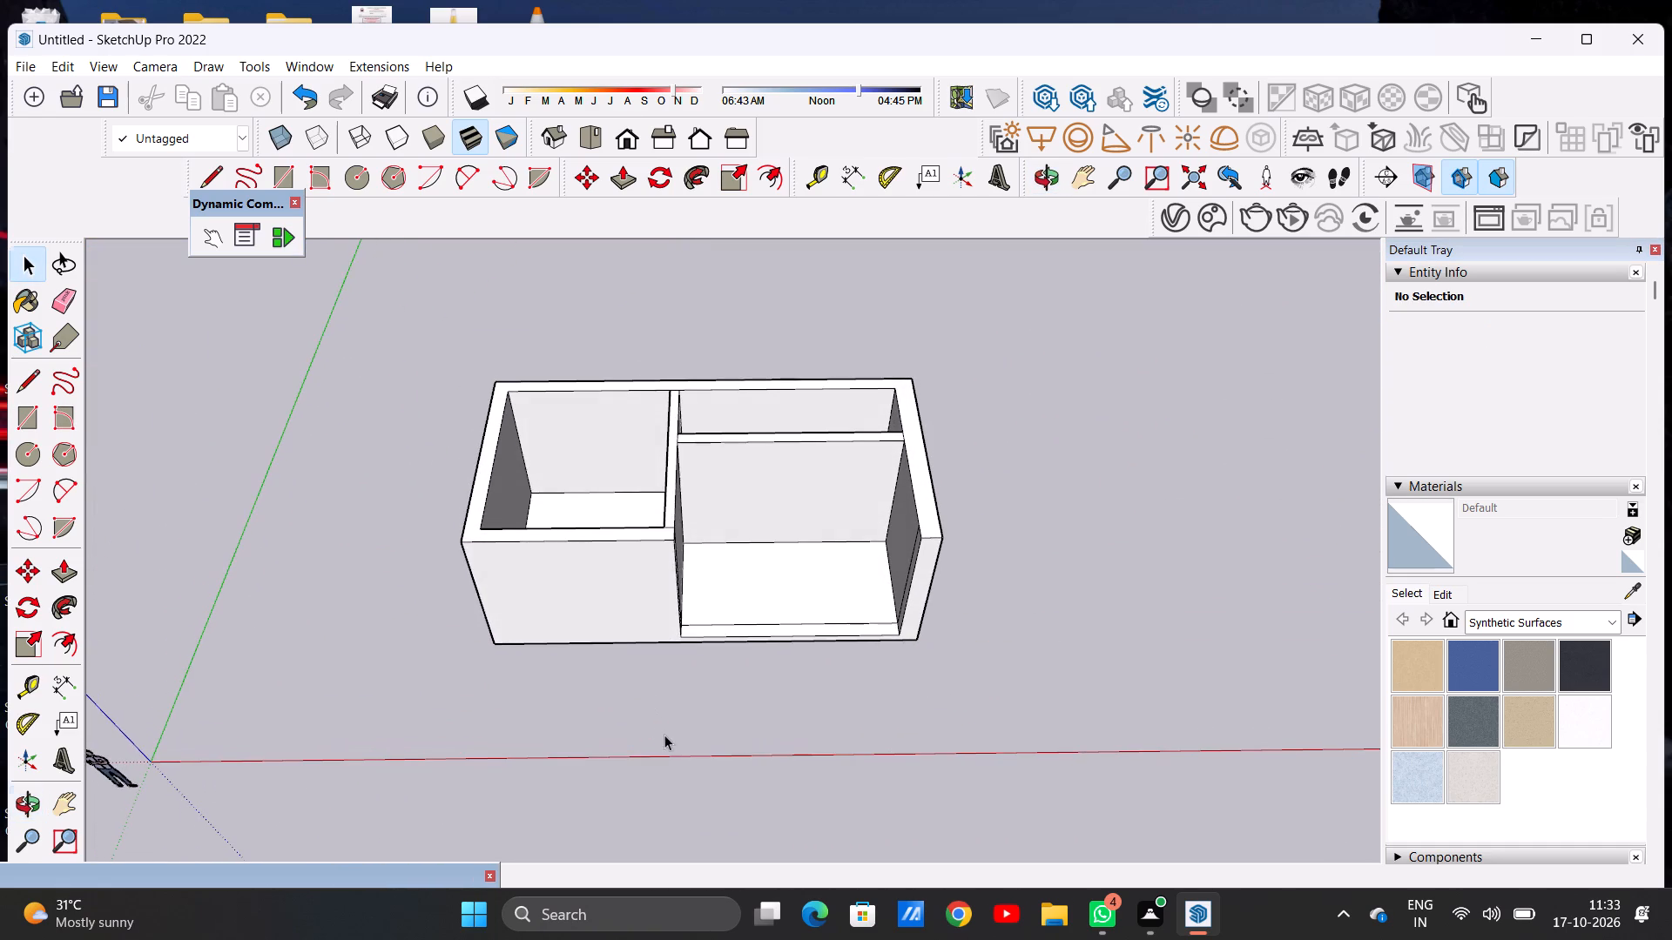
scroll(659, 531, up, 3)
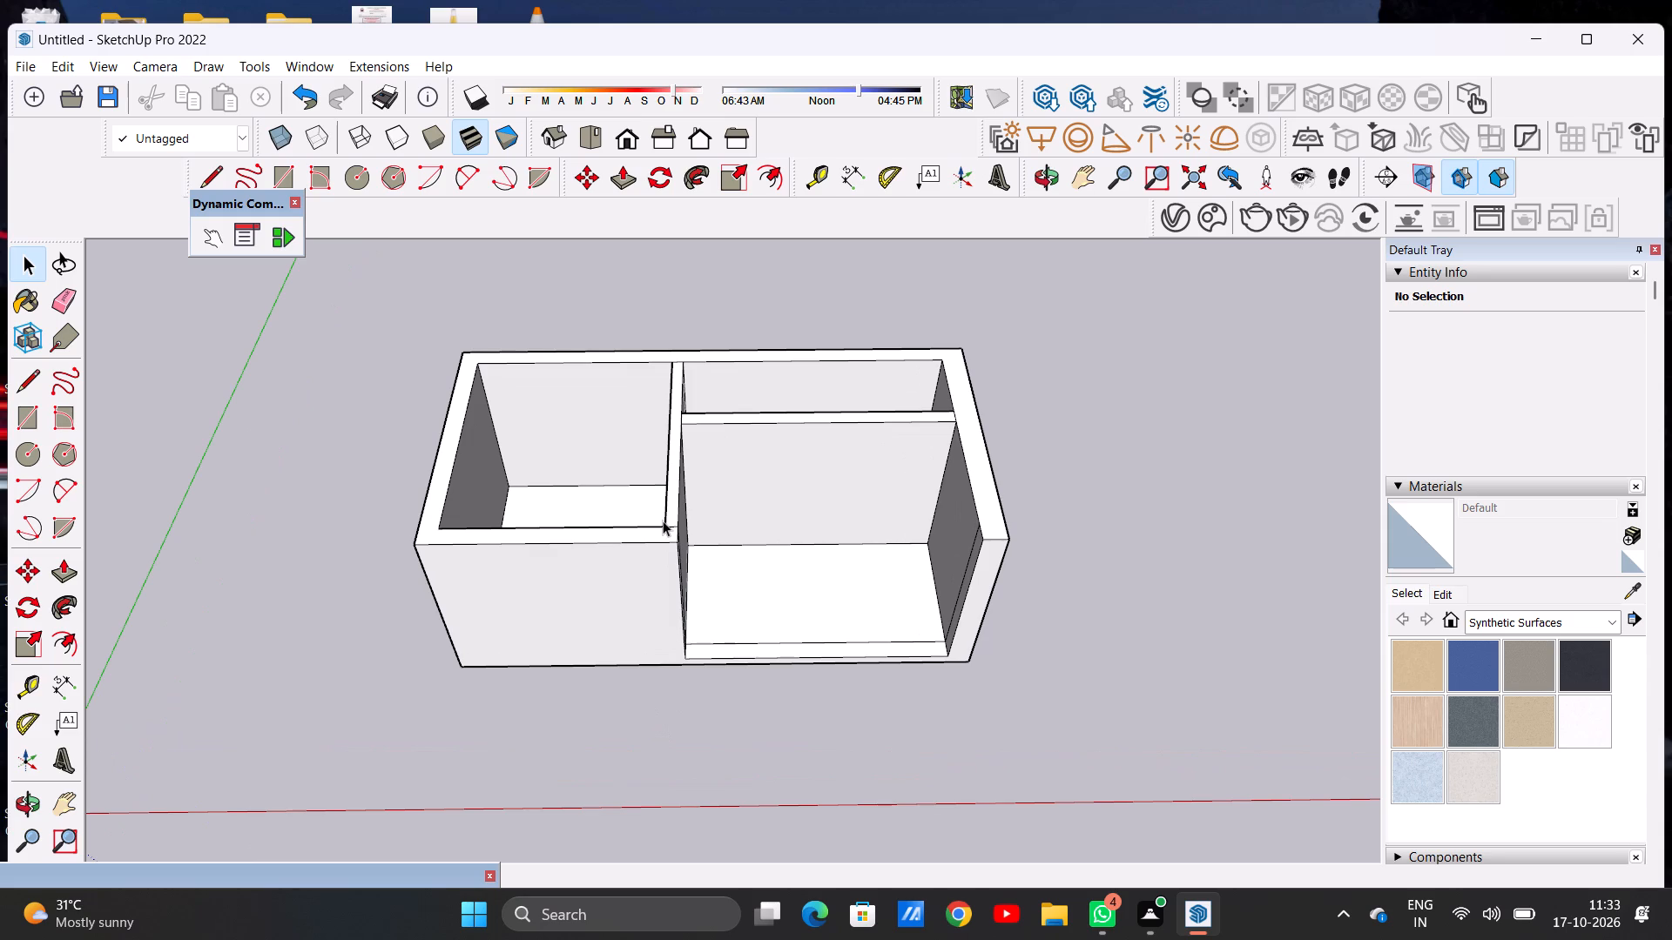
scroll(752, 625, down, 2)
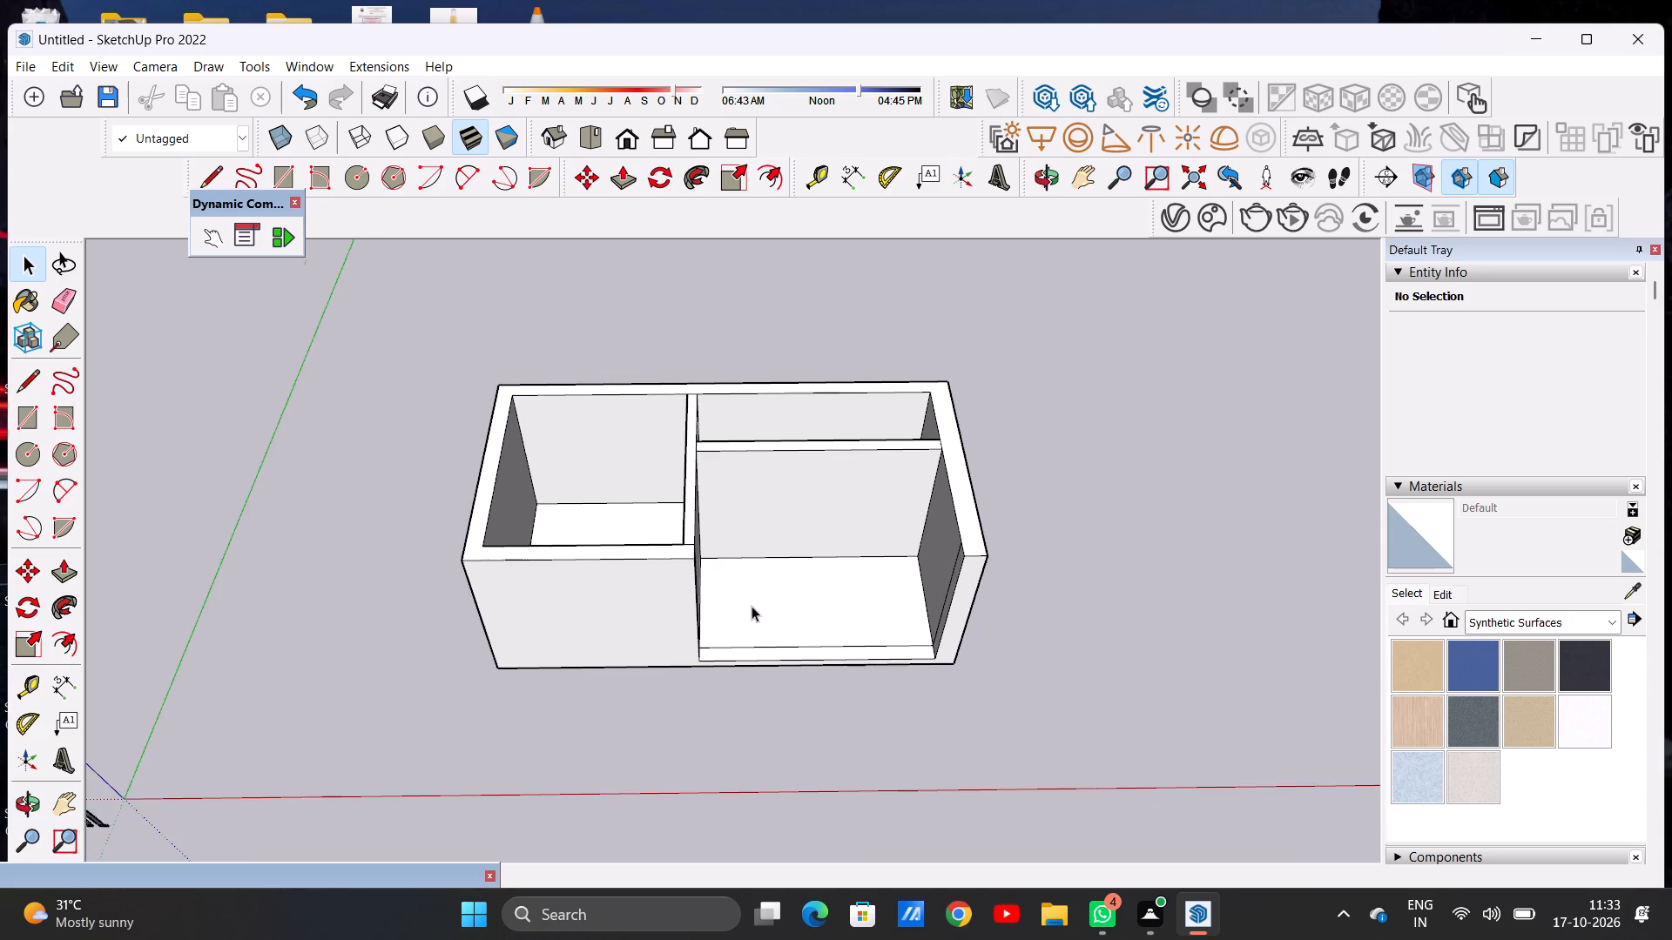
scroll(789, 595, up, 3)
middle_drag(788, 638, 788, 362)
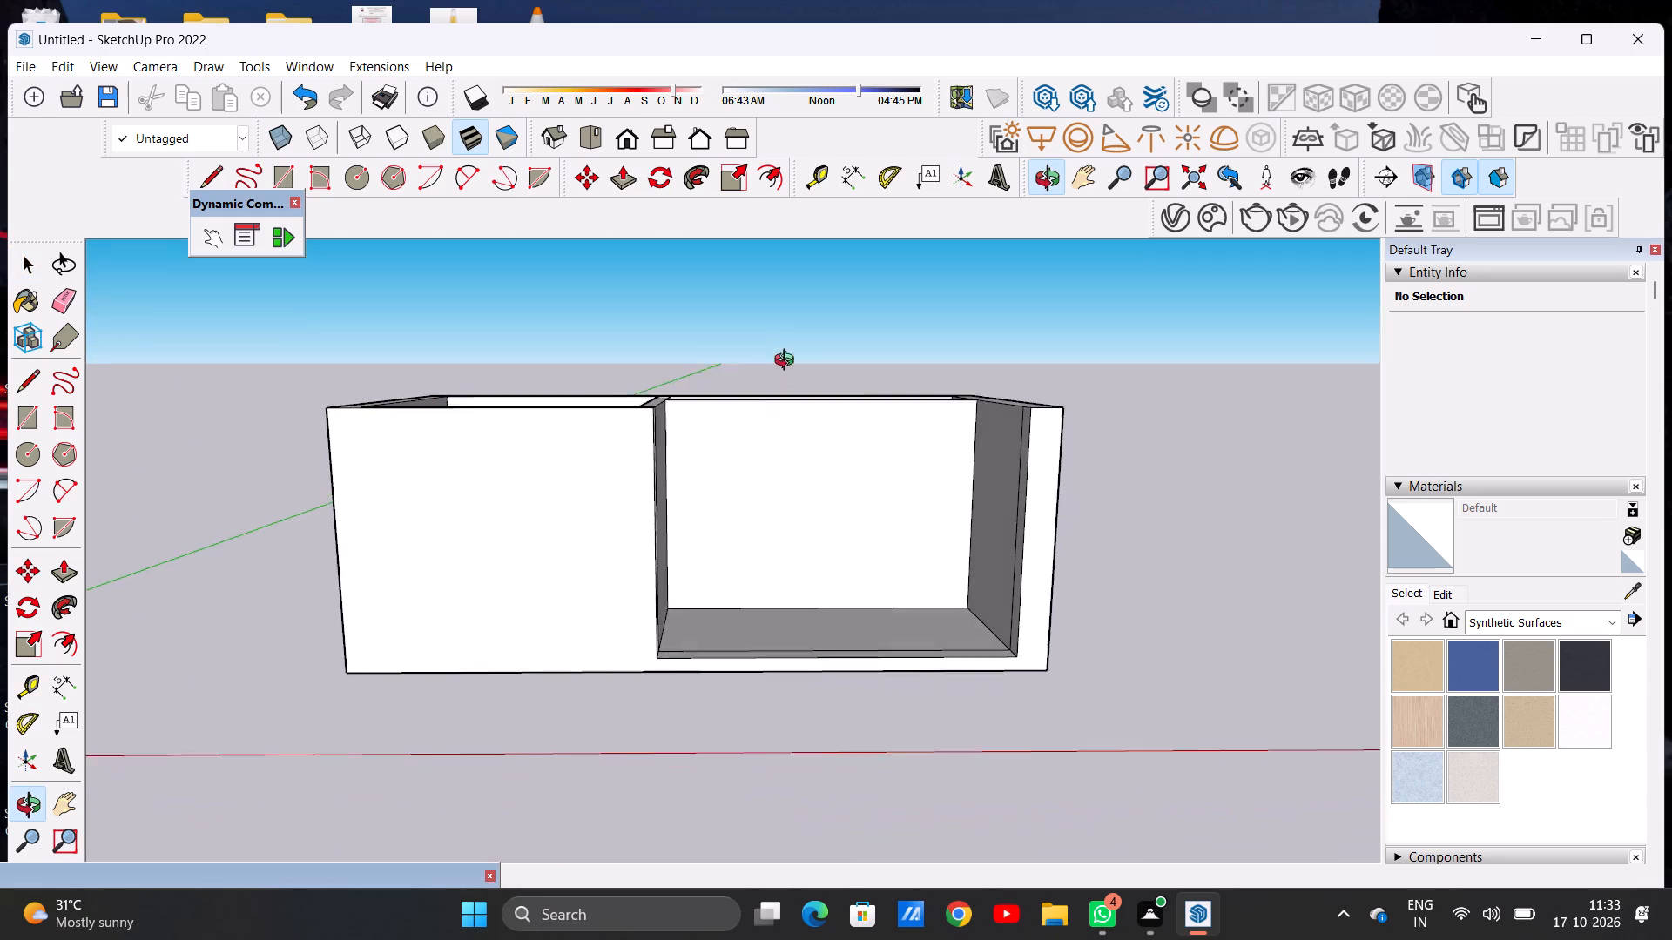
middle_drag(788, 362, 786, 350)
scroll(829, 531, up, 3)
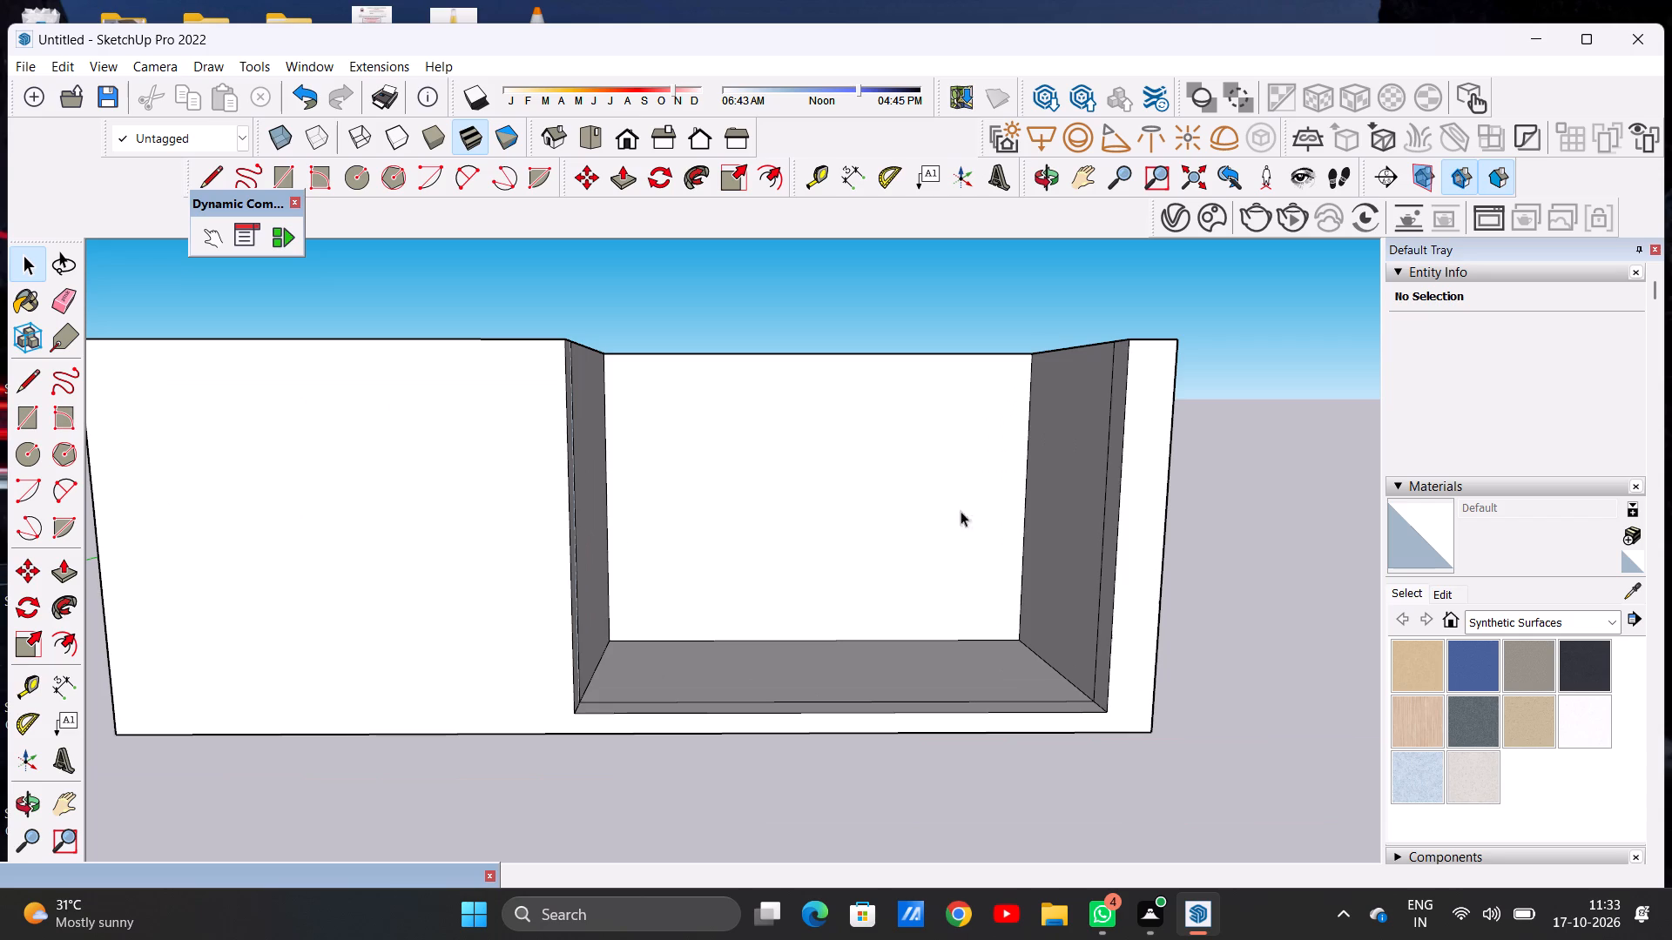
middle_drag(1050, 538, 583, 669)
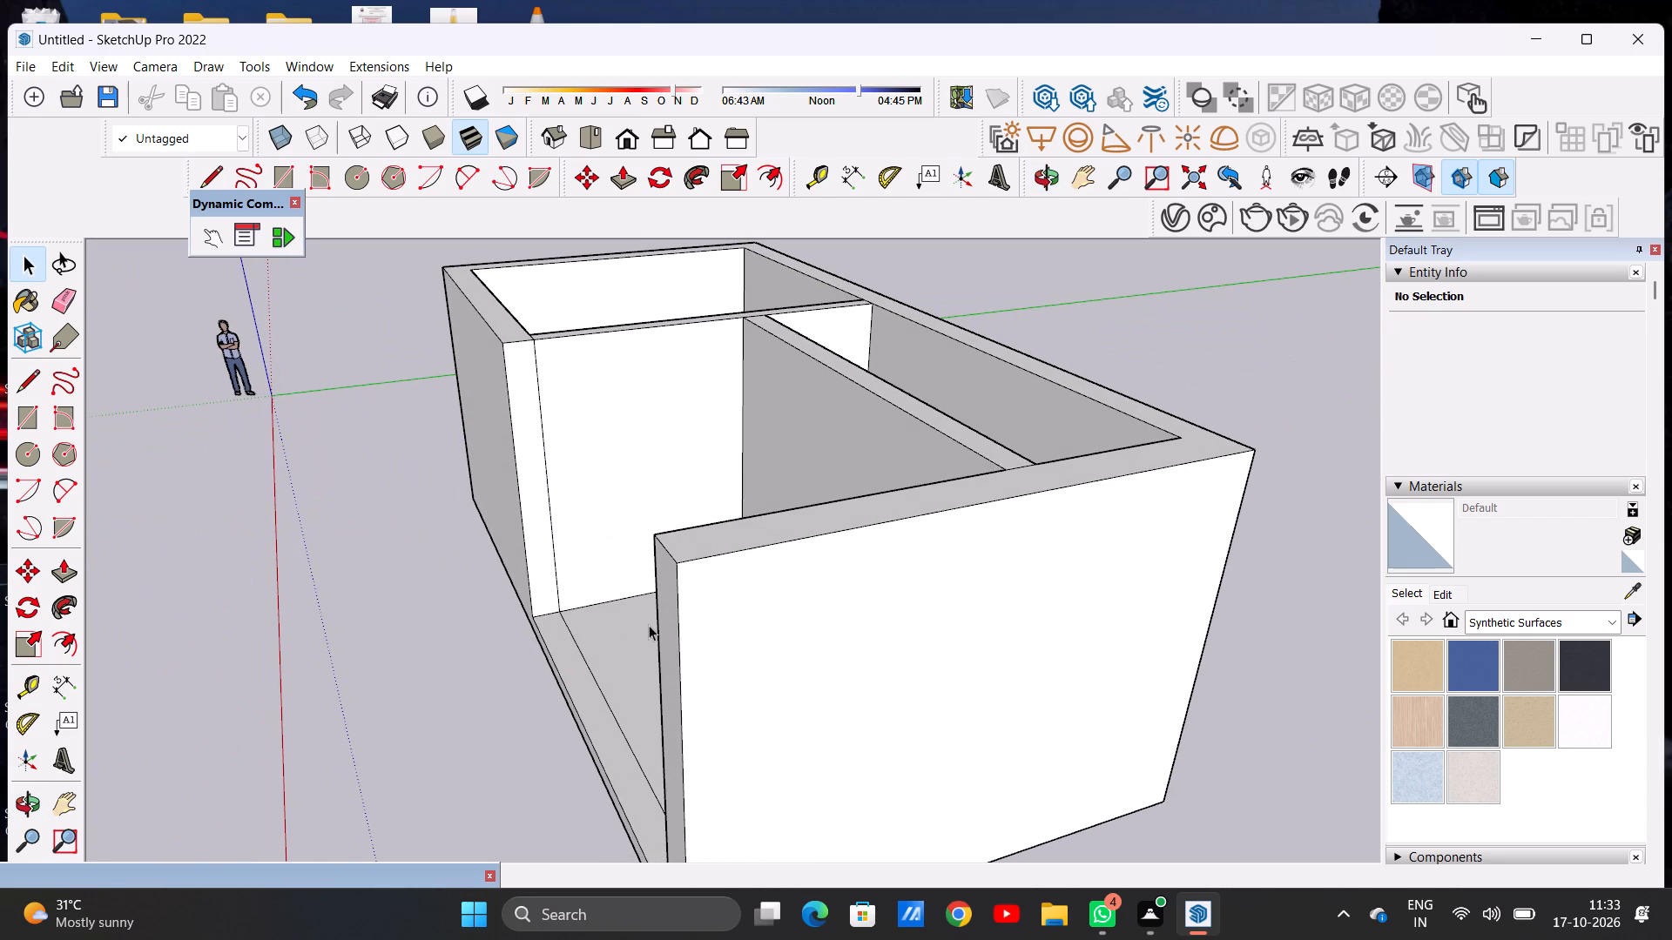
scroll(663, 614, down, 4)
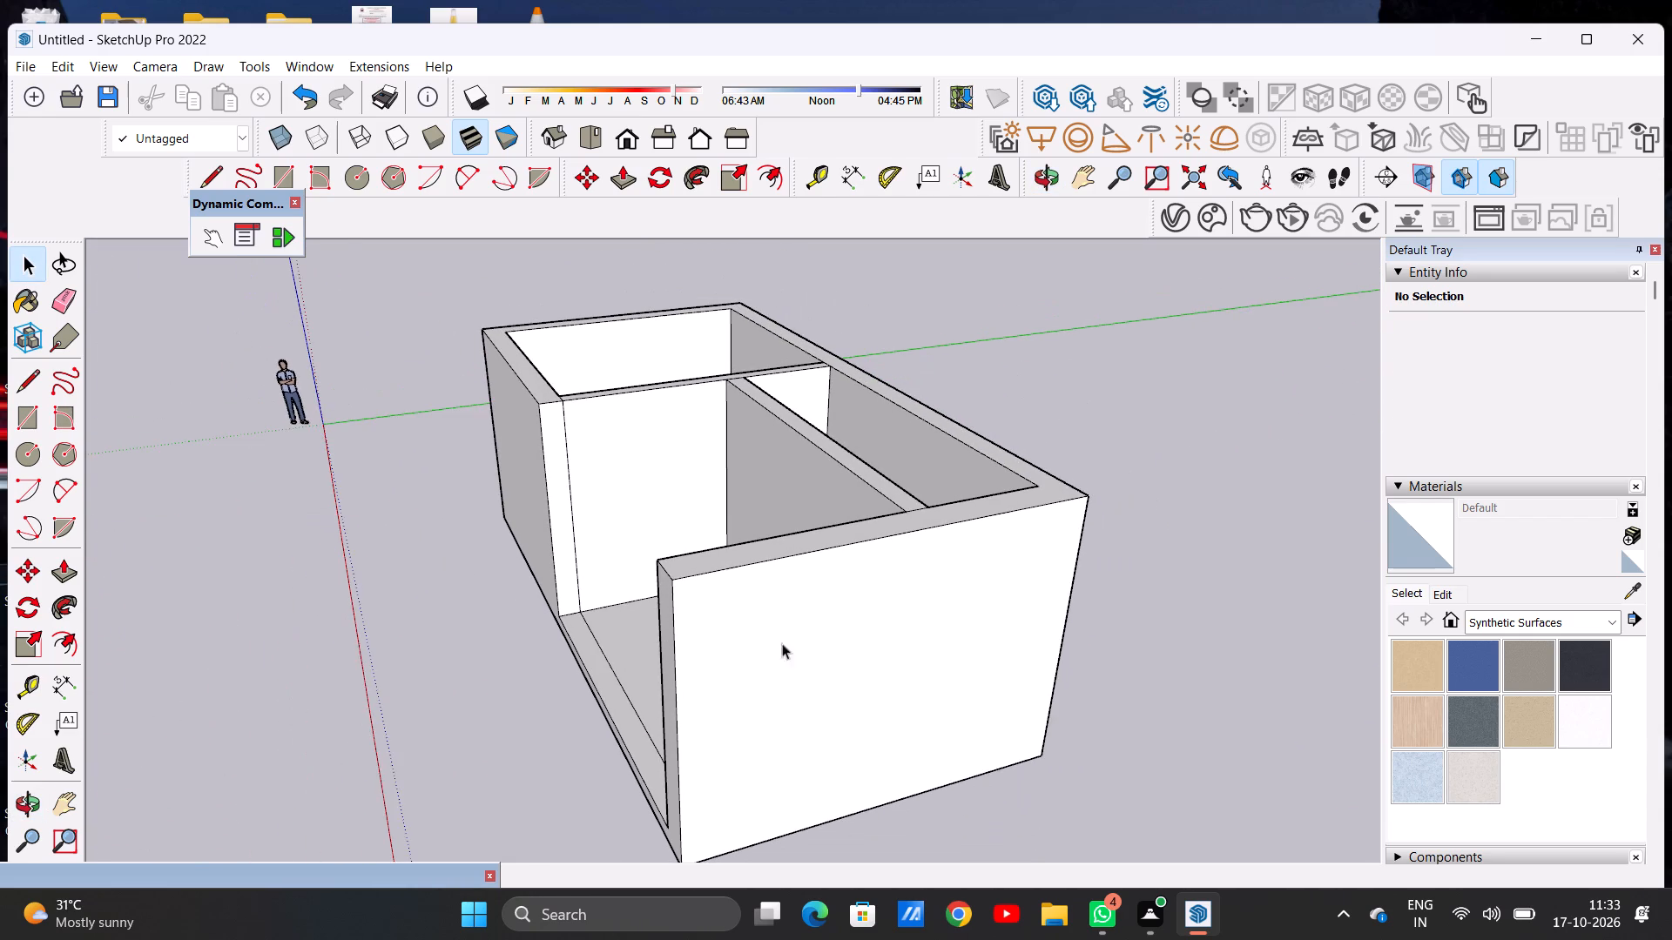
middle_drag(826, 653, 675, 652)
middle_click(675, 652)
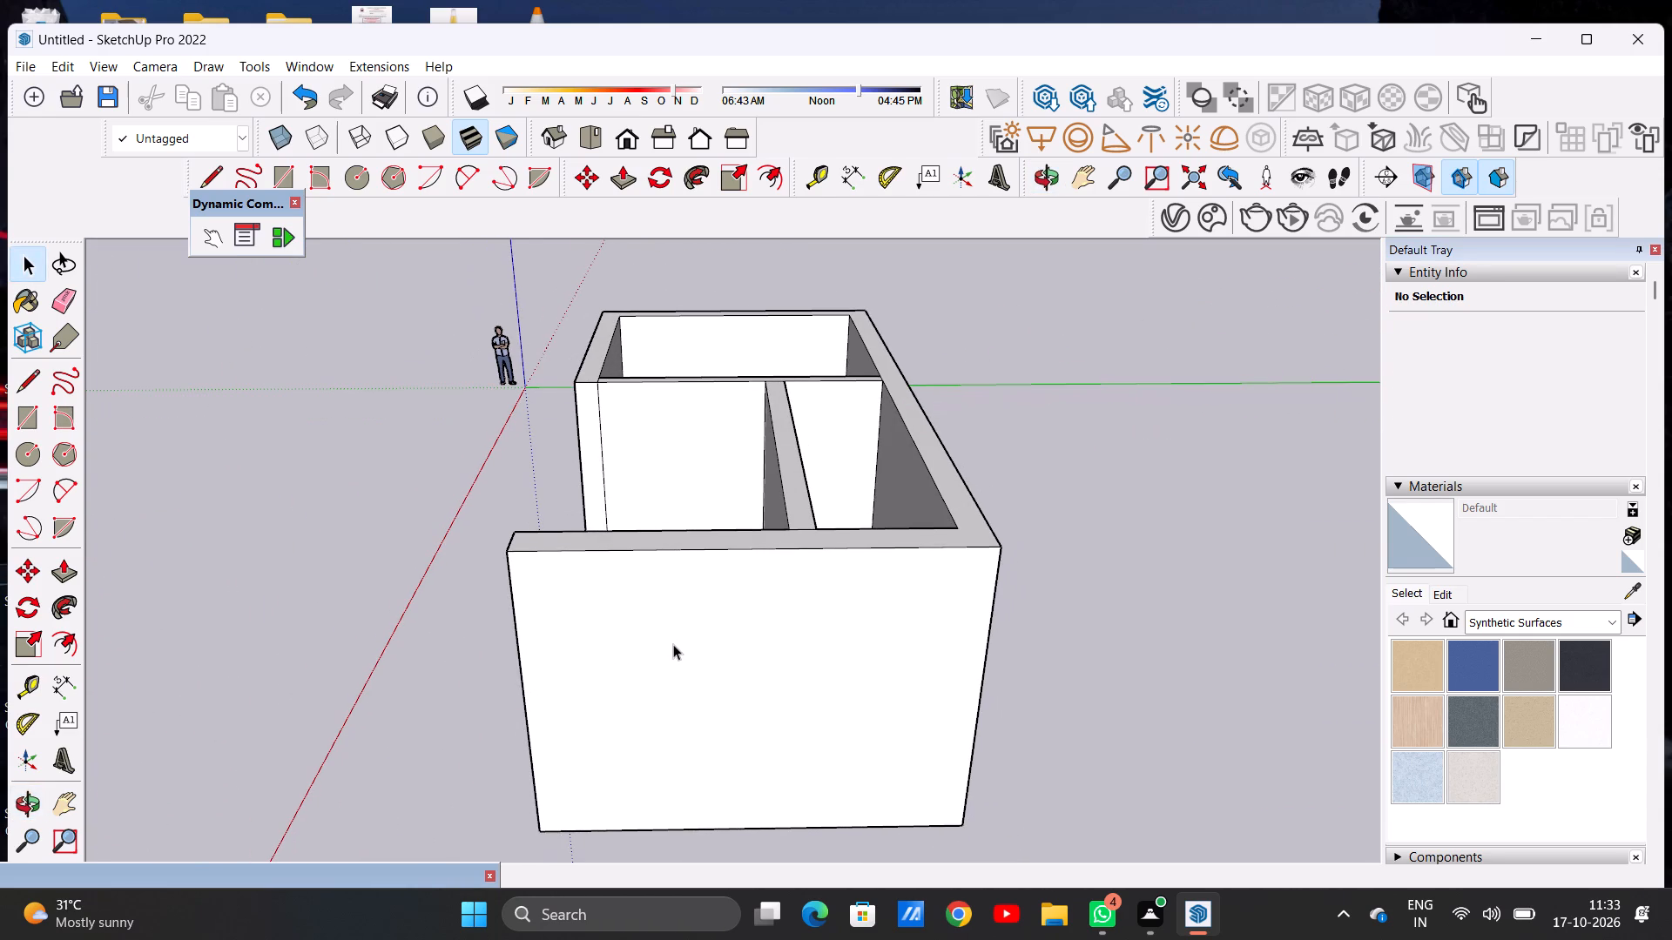
Draw an upright window rectangle of about 26 ft² on the near end wall, close to its right-hand corner.
key(r)
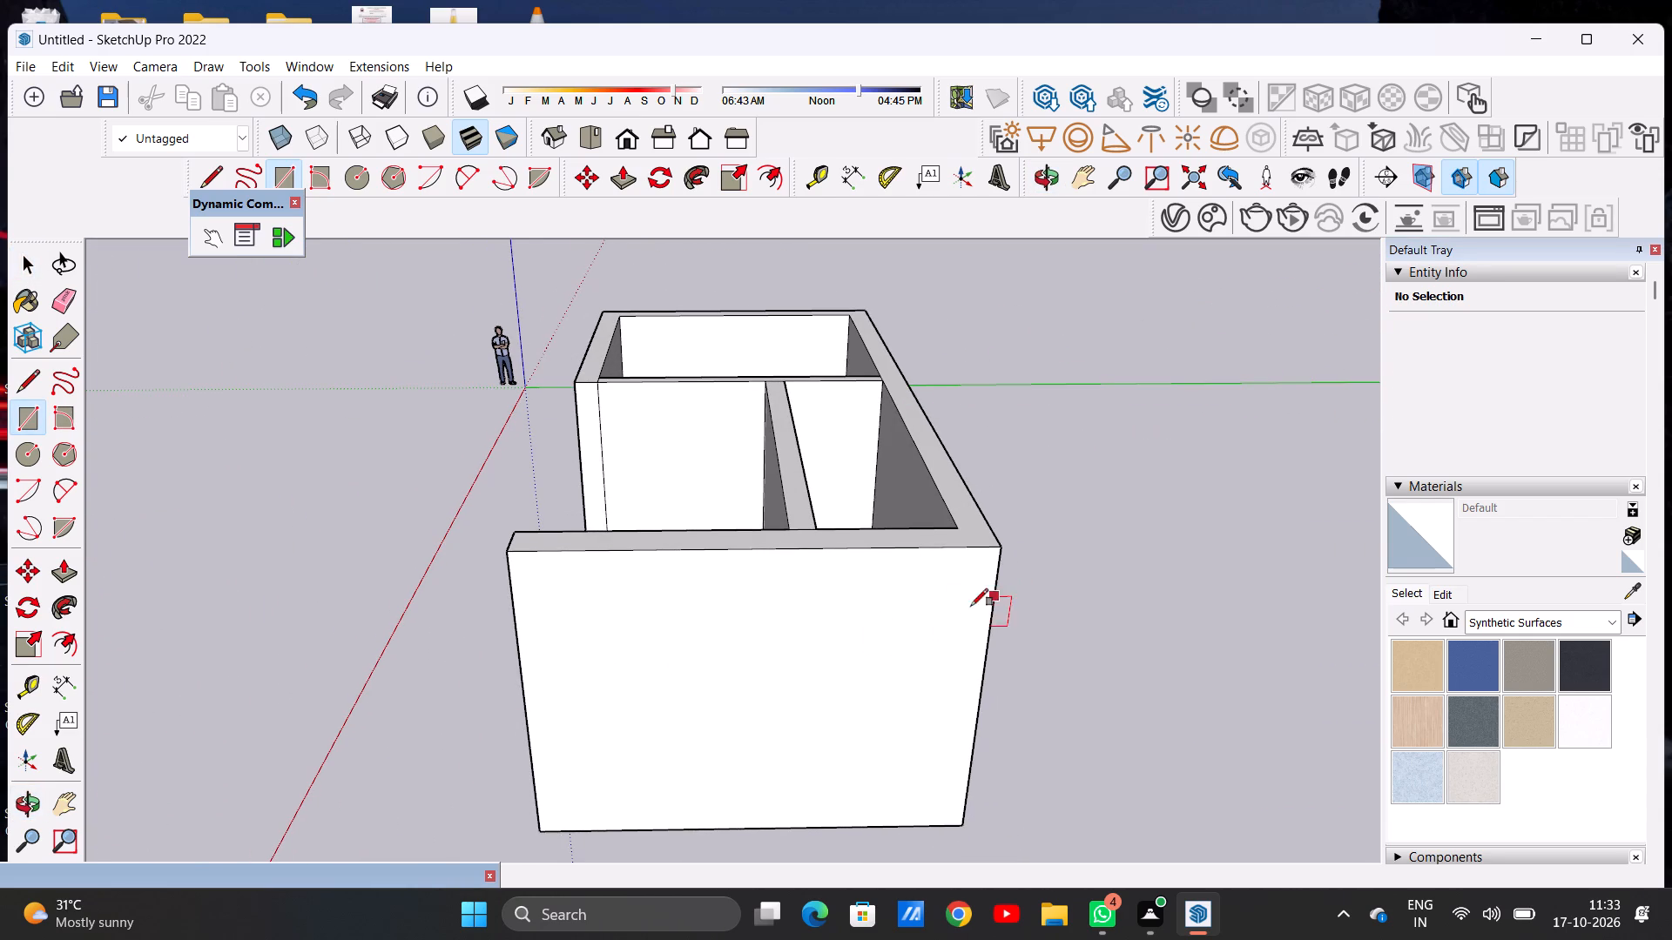
scroll(904, 617, up, 2)
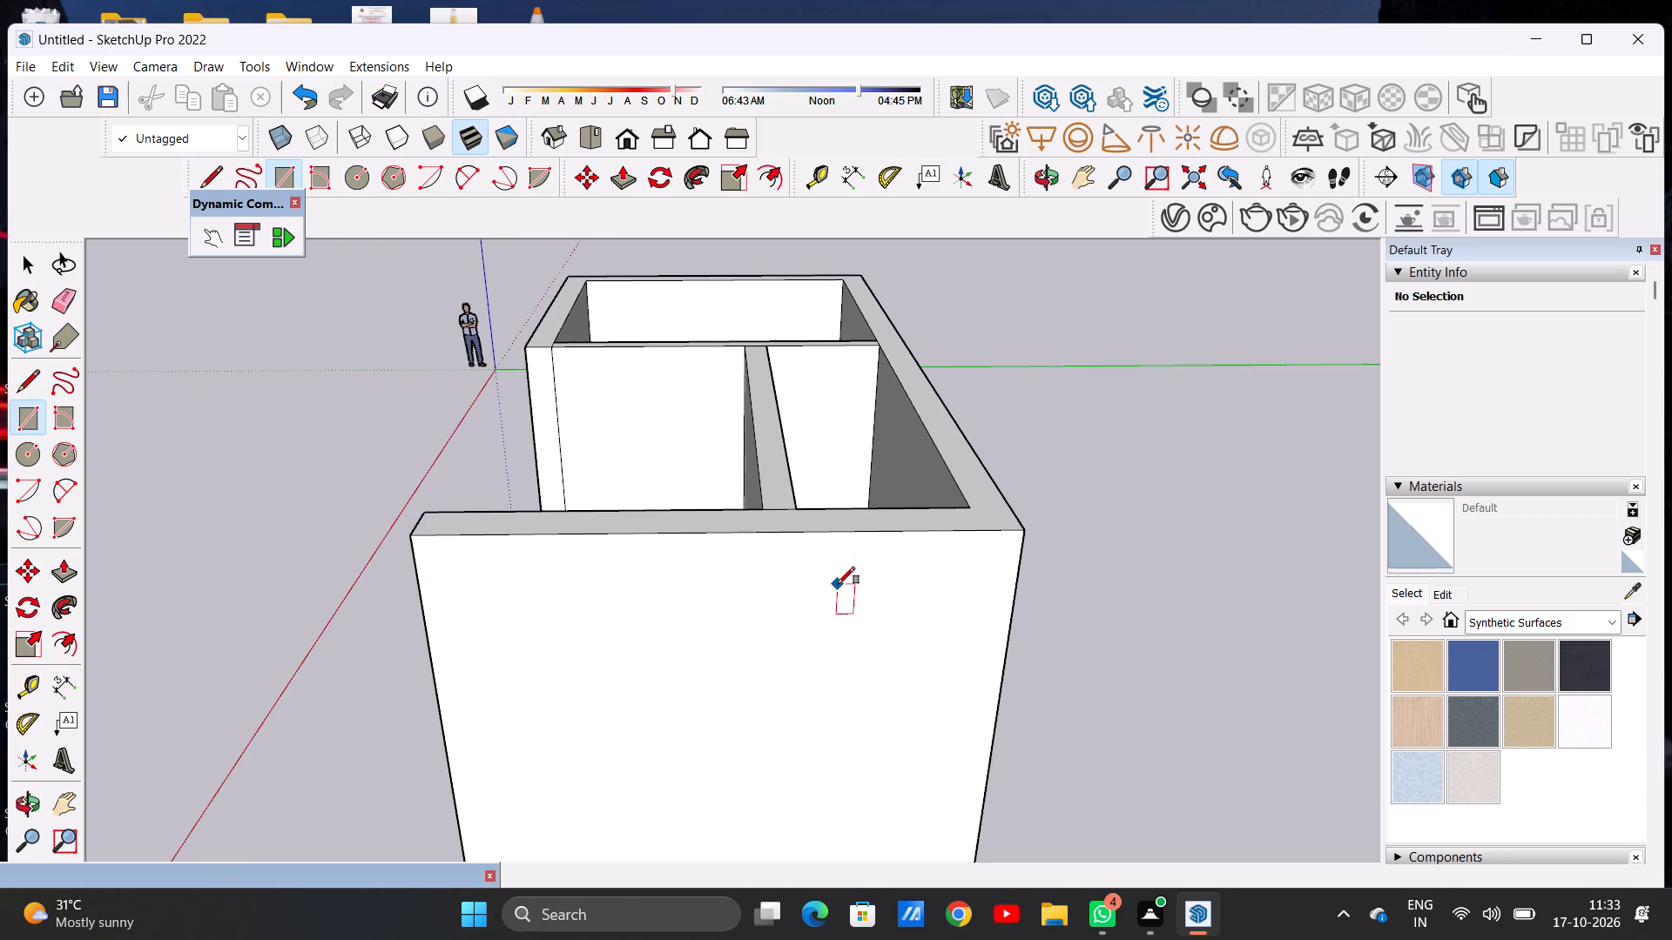
click(836, 597)
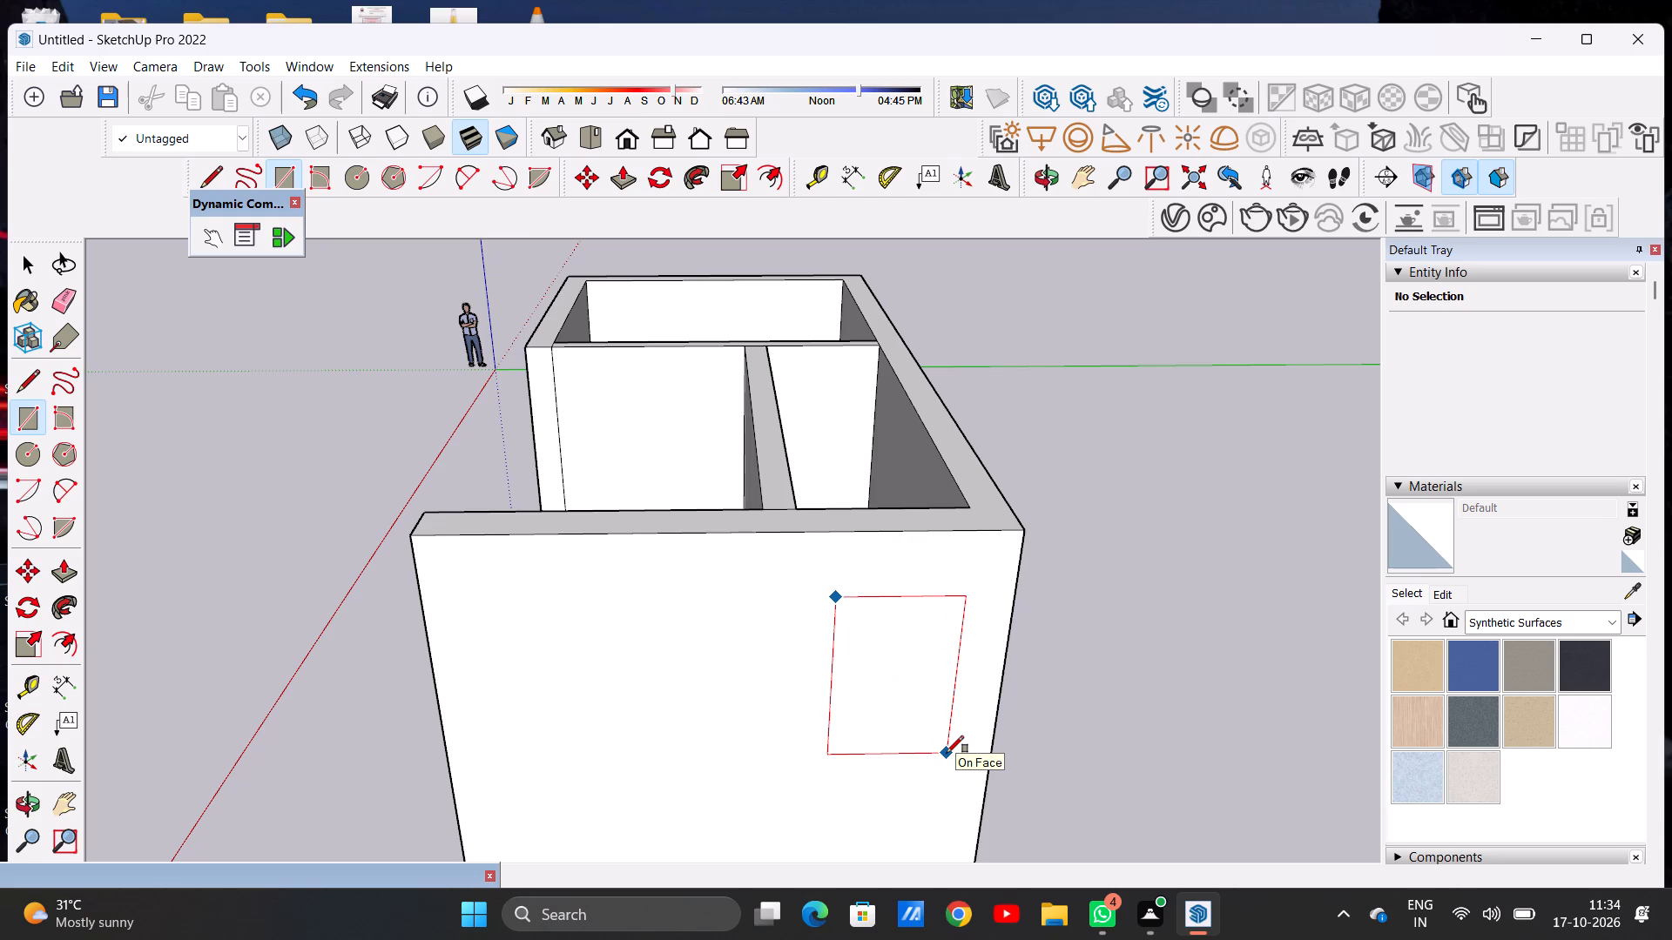
click(947, 753)
key(space)
Push/Pull the window rectangle through the full wall thickness to cut the opening.
scroll(778, 742, down, 5)
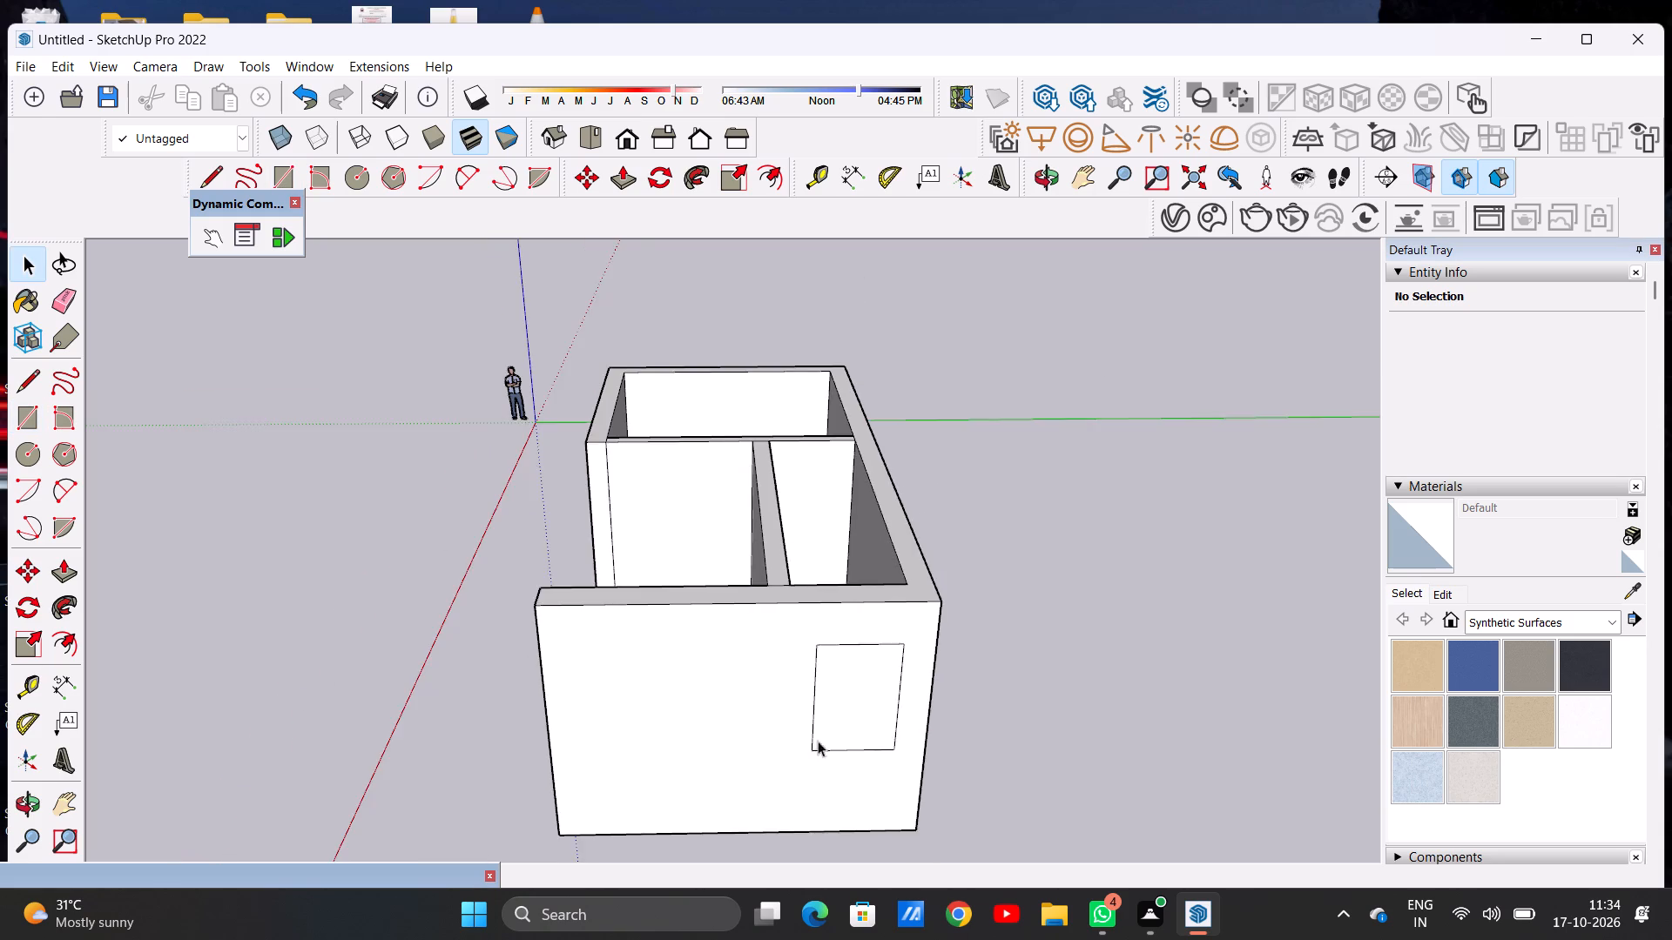
middle_drag(877, 740, 624, 843)
scroll(680, 727, up, 5)
key(p)
scroll(678, 740, up, 4)
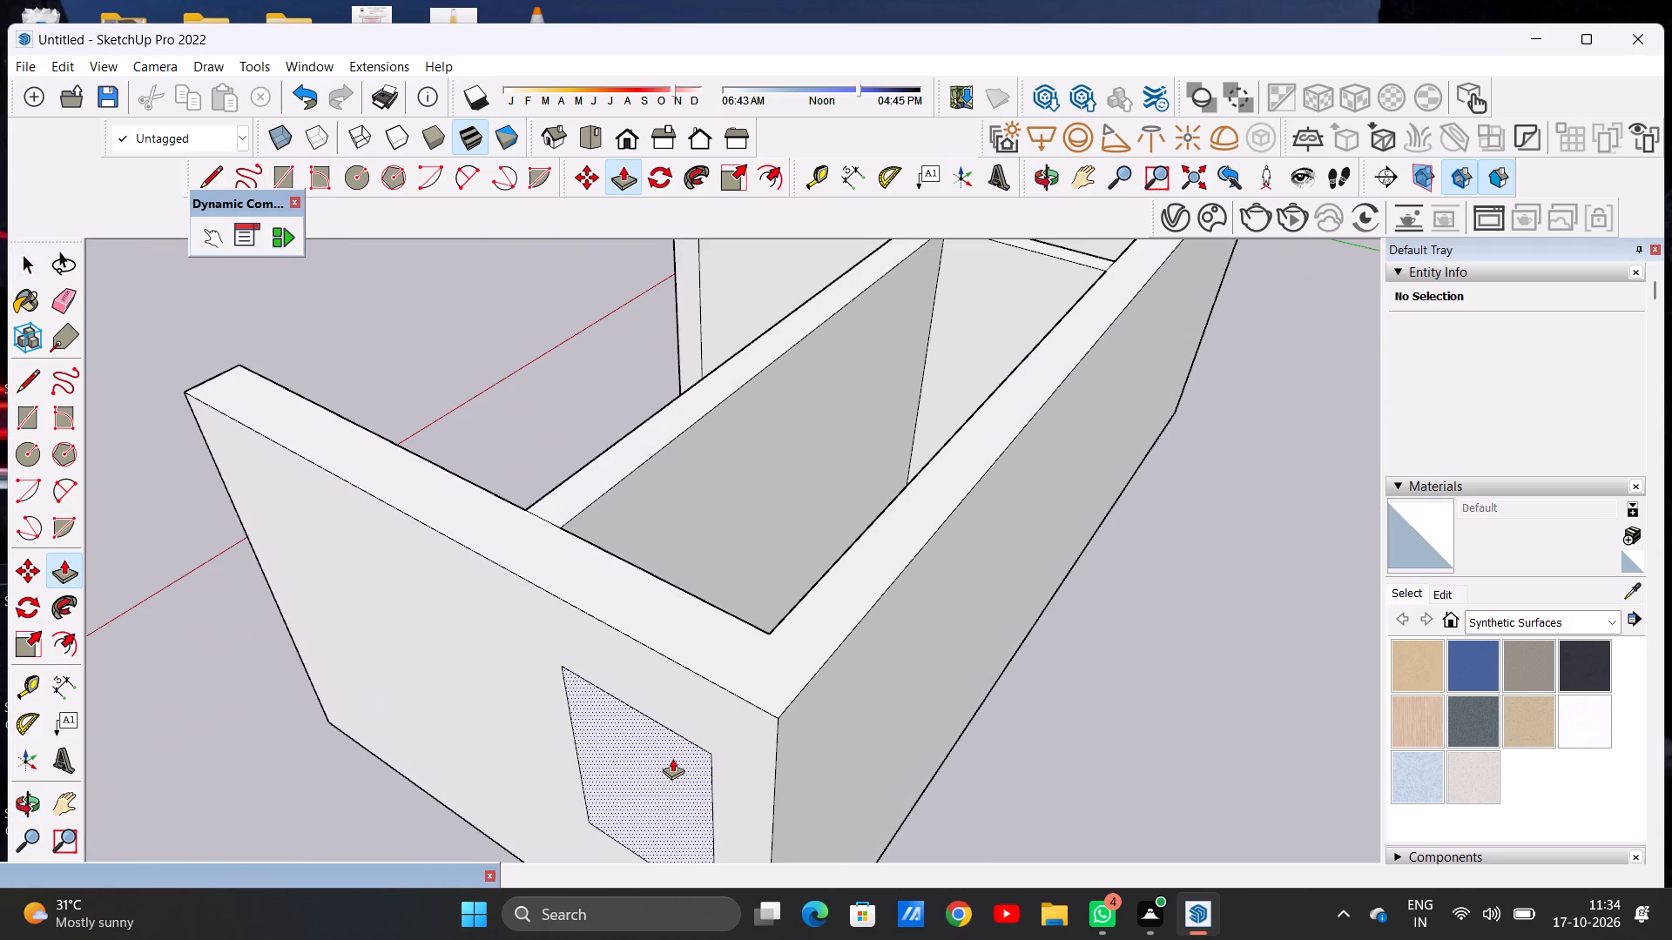
click(672, 758)
click(731, 613)
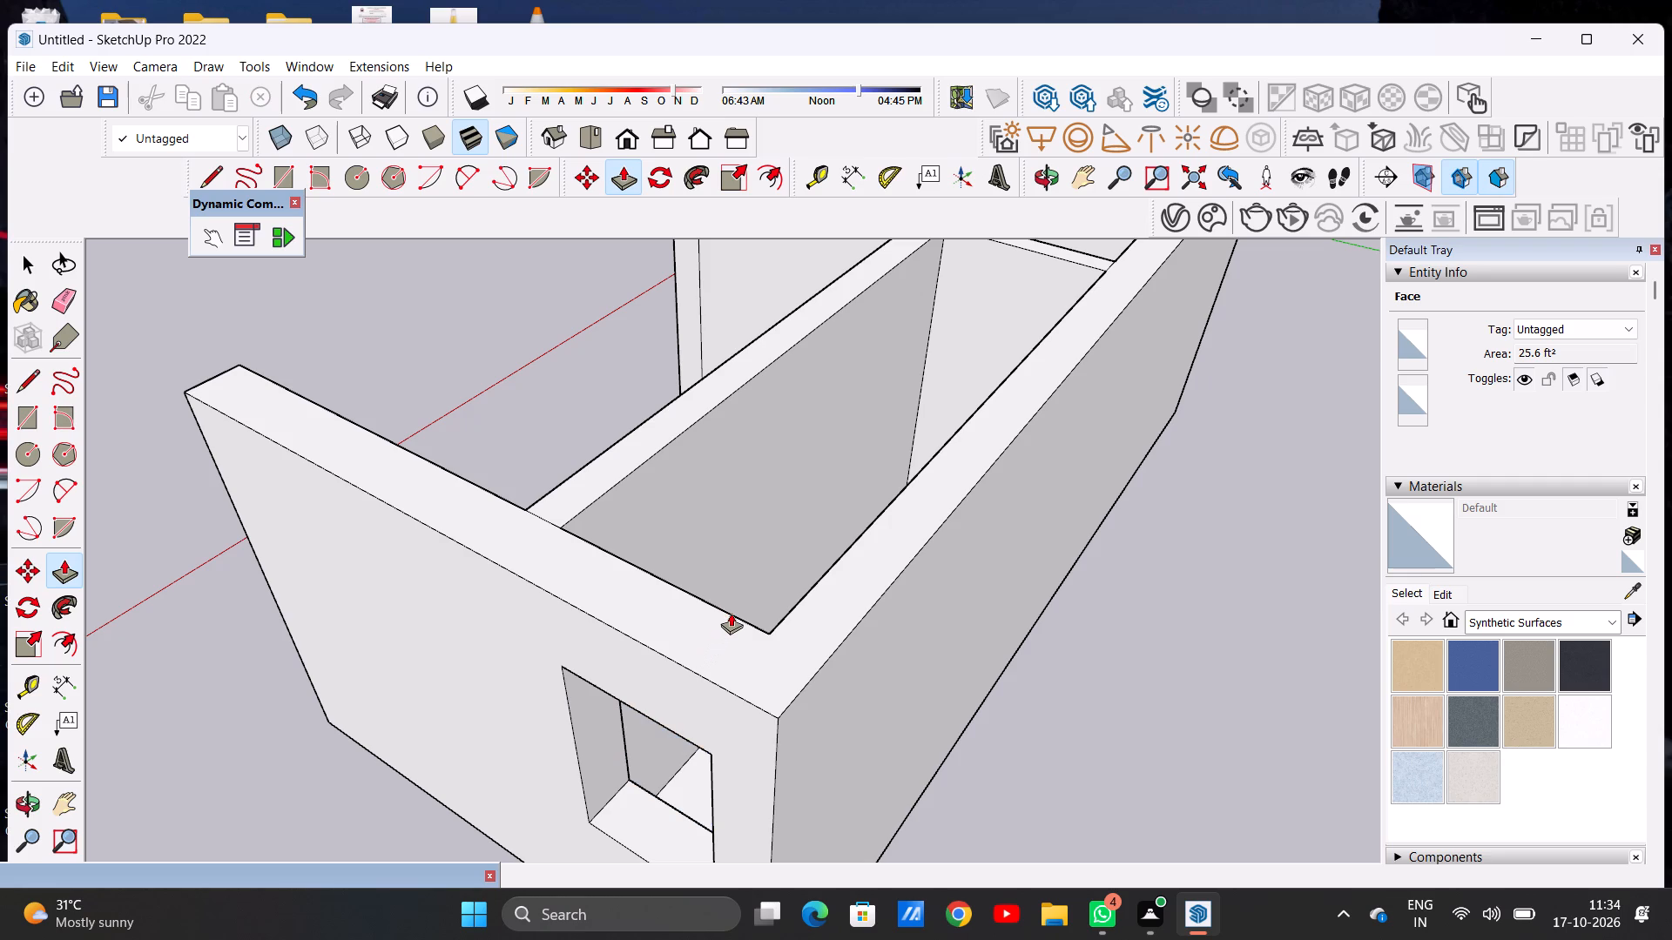
key(space)
Draw a larger window rectangle of about 52 ft² on the same end wall, left of the existing window opening.
scroll(643, 764, down, 2)
scroll(643, 764, up, 1)
scroll(643, 764, down, 3)
middle_drag(762, 686, 857, 572)
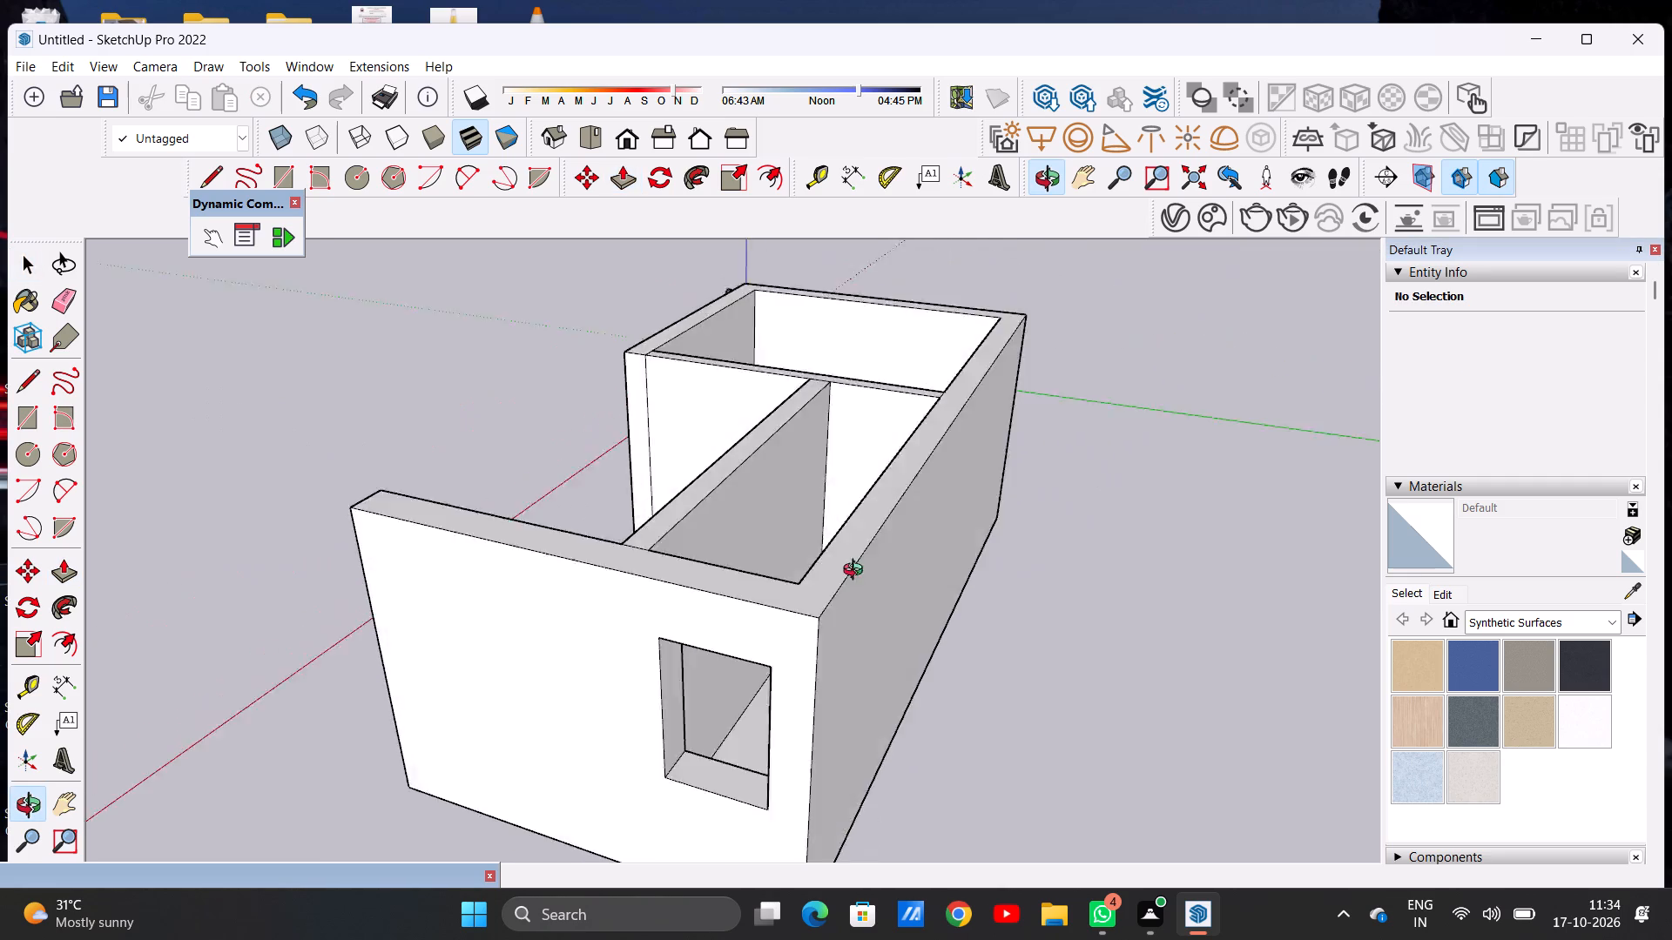
middle_drag(857, 572, 876, 518)
scroll(799, 649, down, 7)
middle_drag(711, 622, 852, 534)
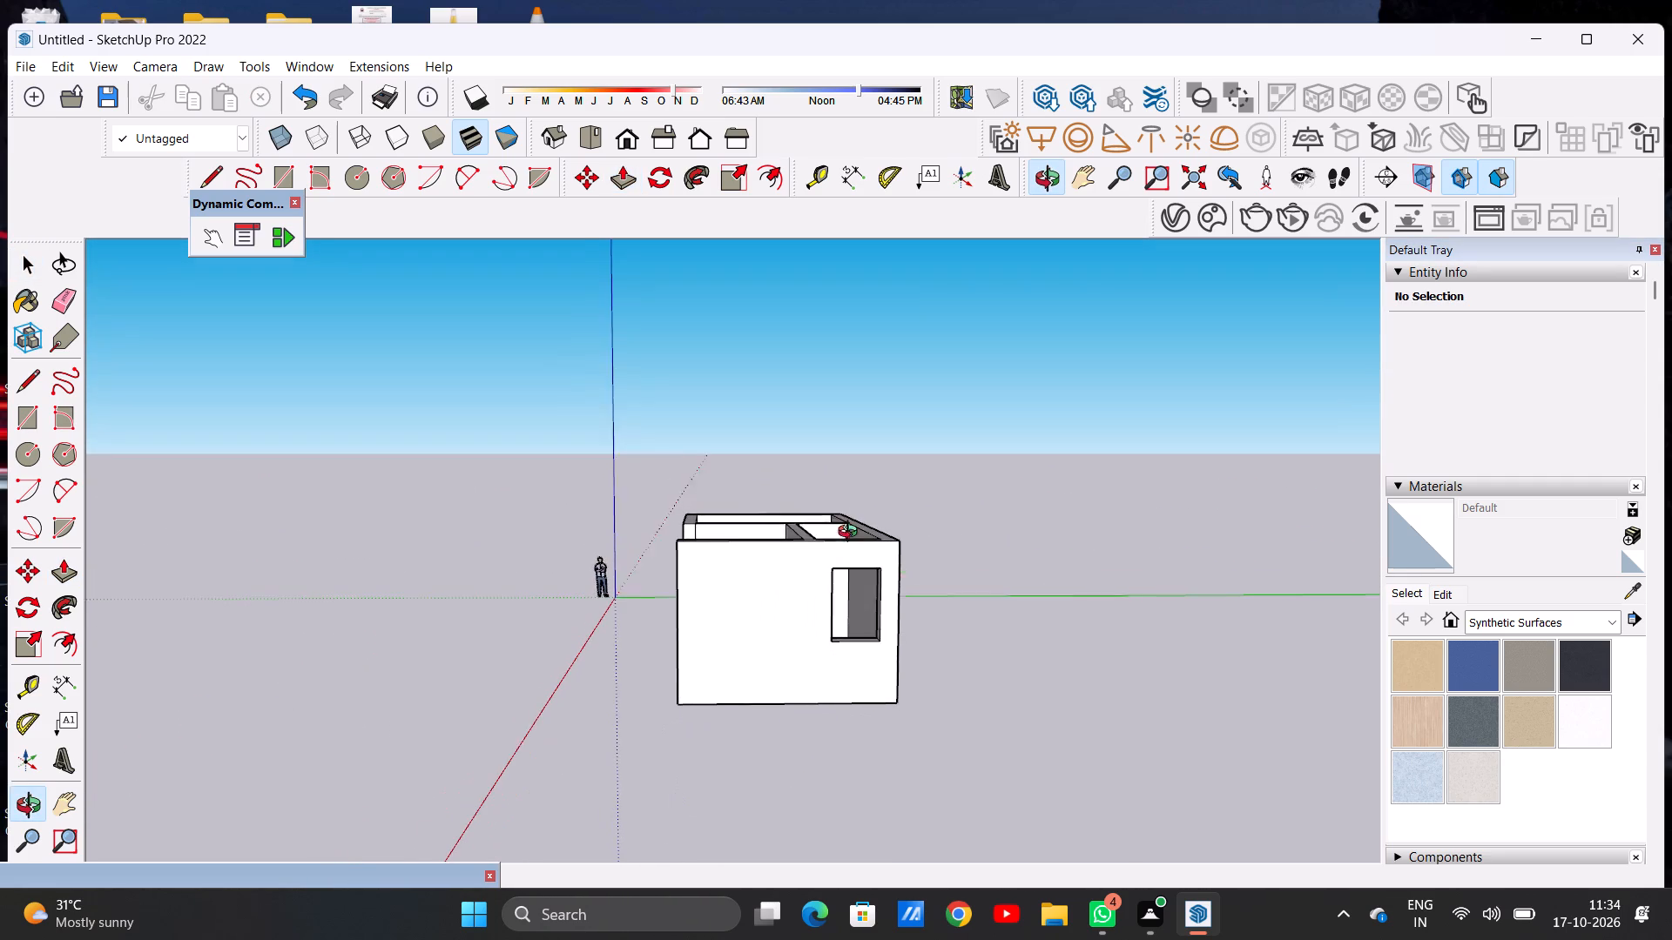
middle_drag(852, 534, 850, 534)
scroll(749, 606, up, 5)
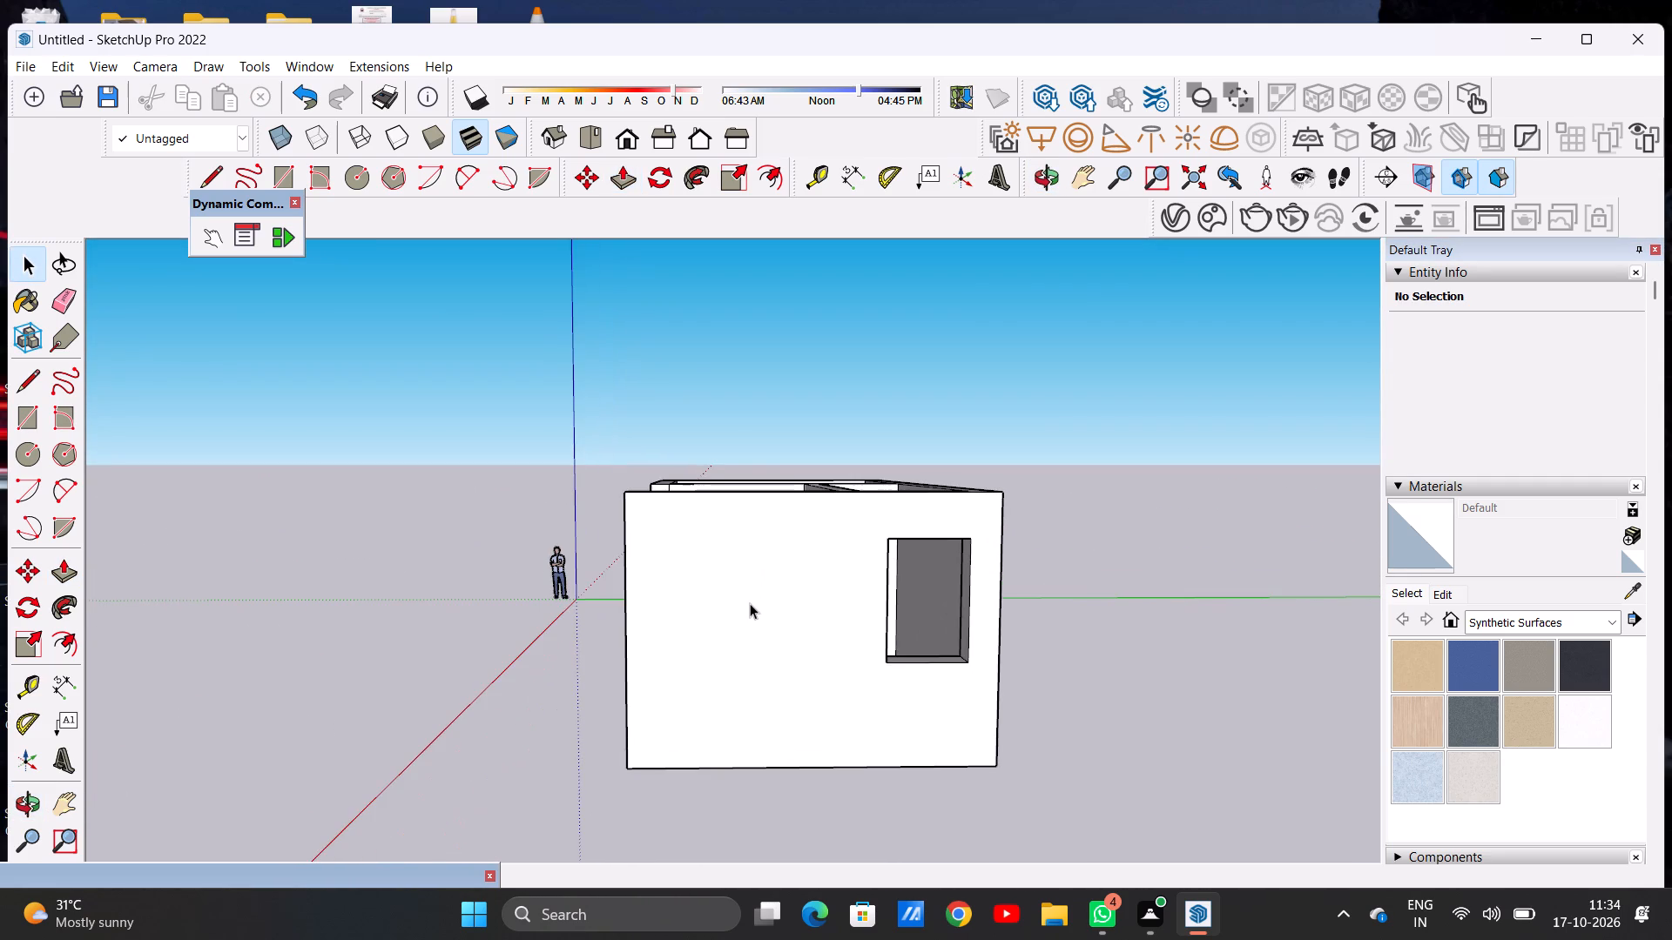
key(r)
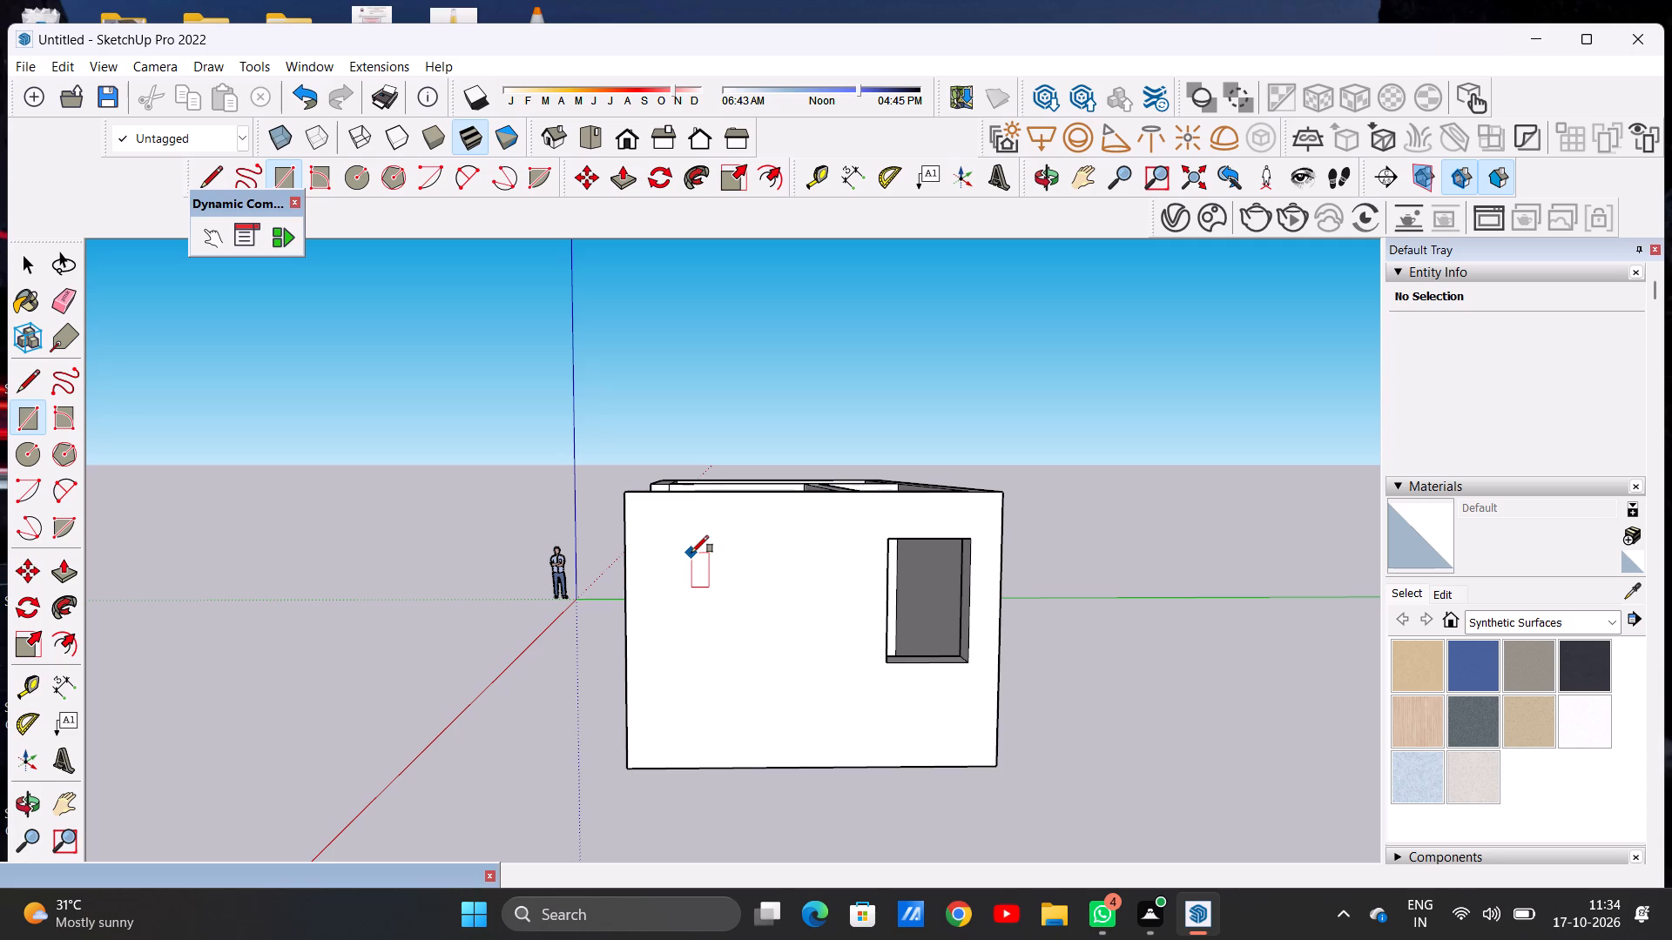
middle_drag(737, 537, 725, 652)
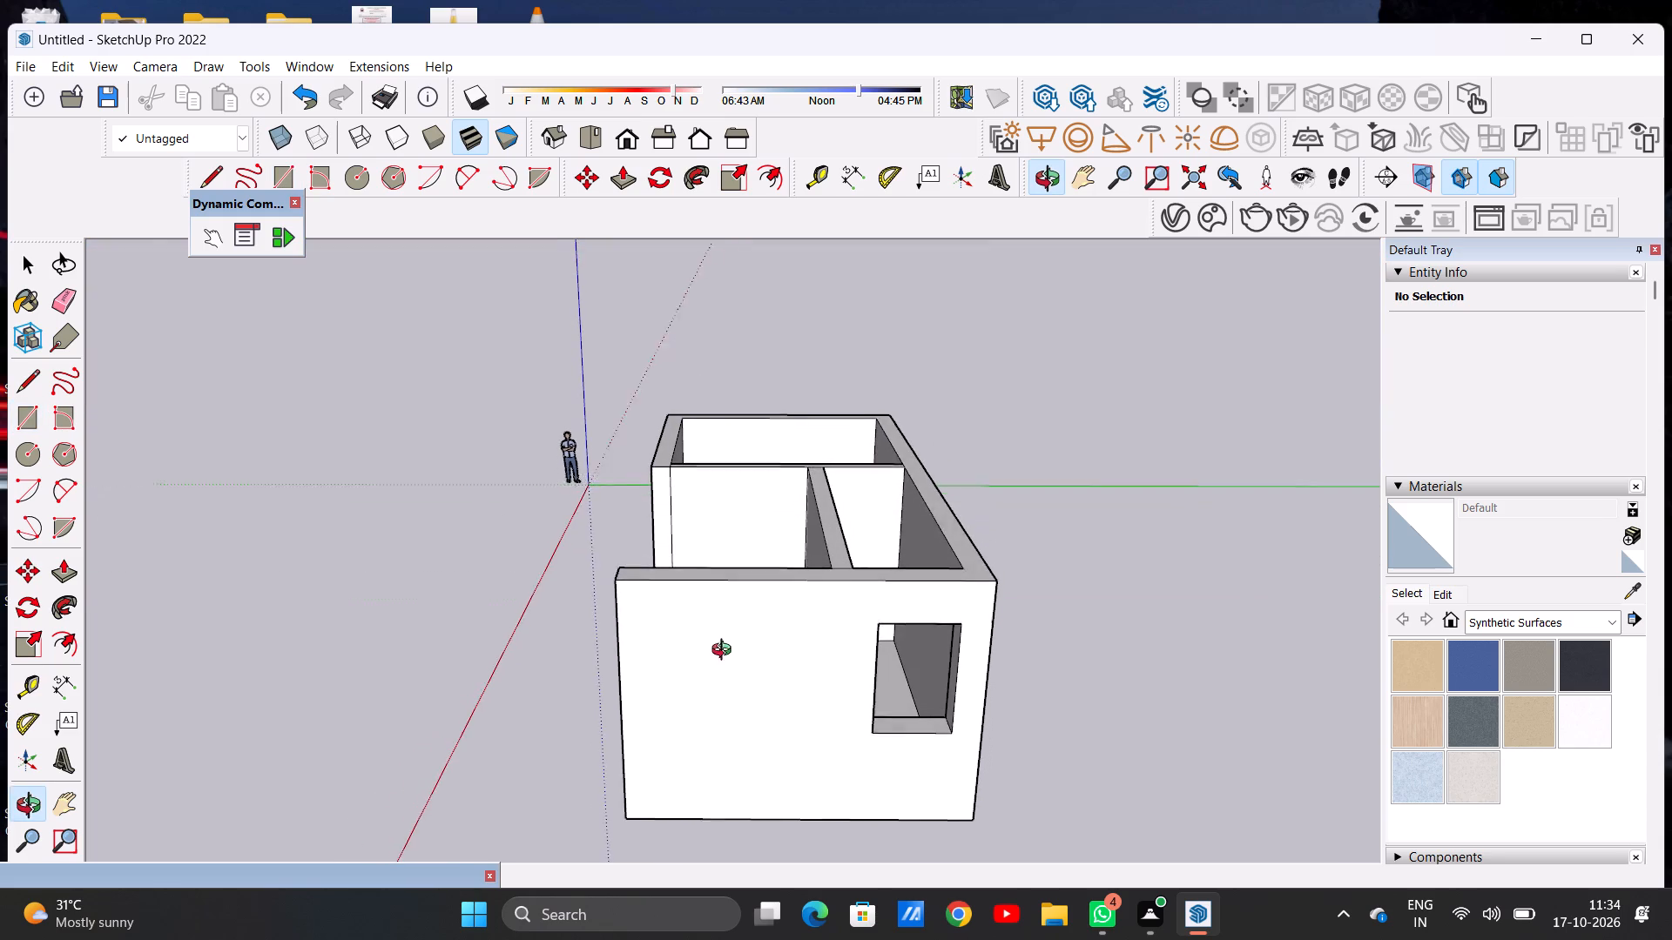
middle_drag(725, 652, 725, 664)
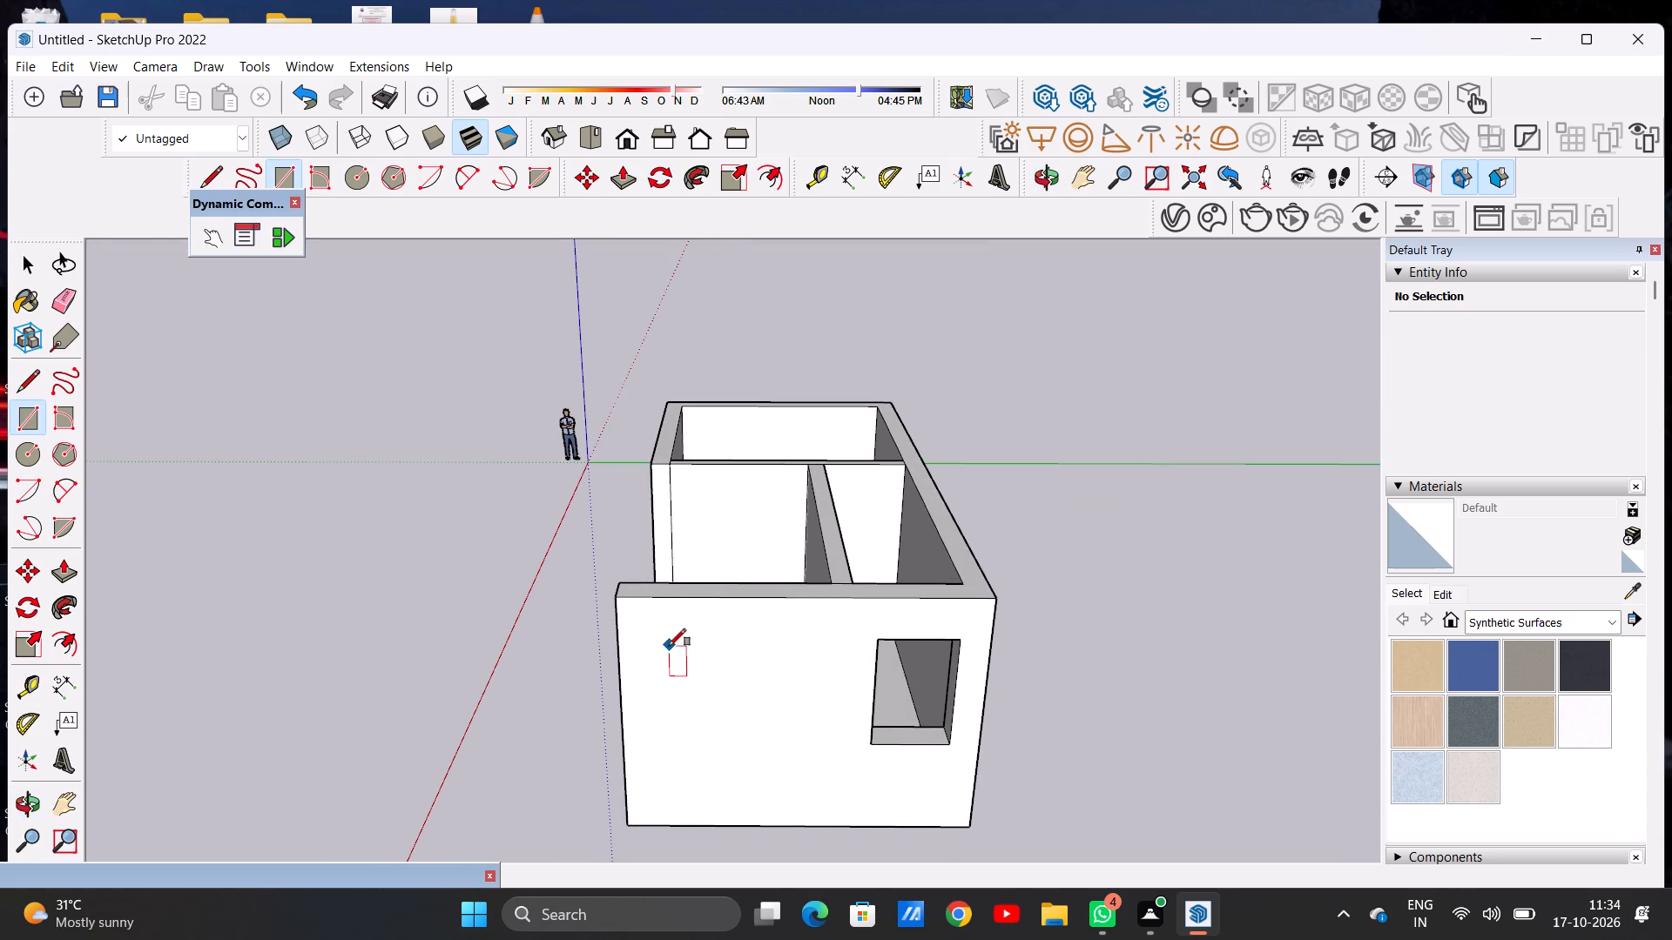
click(669, 646)
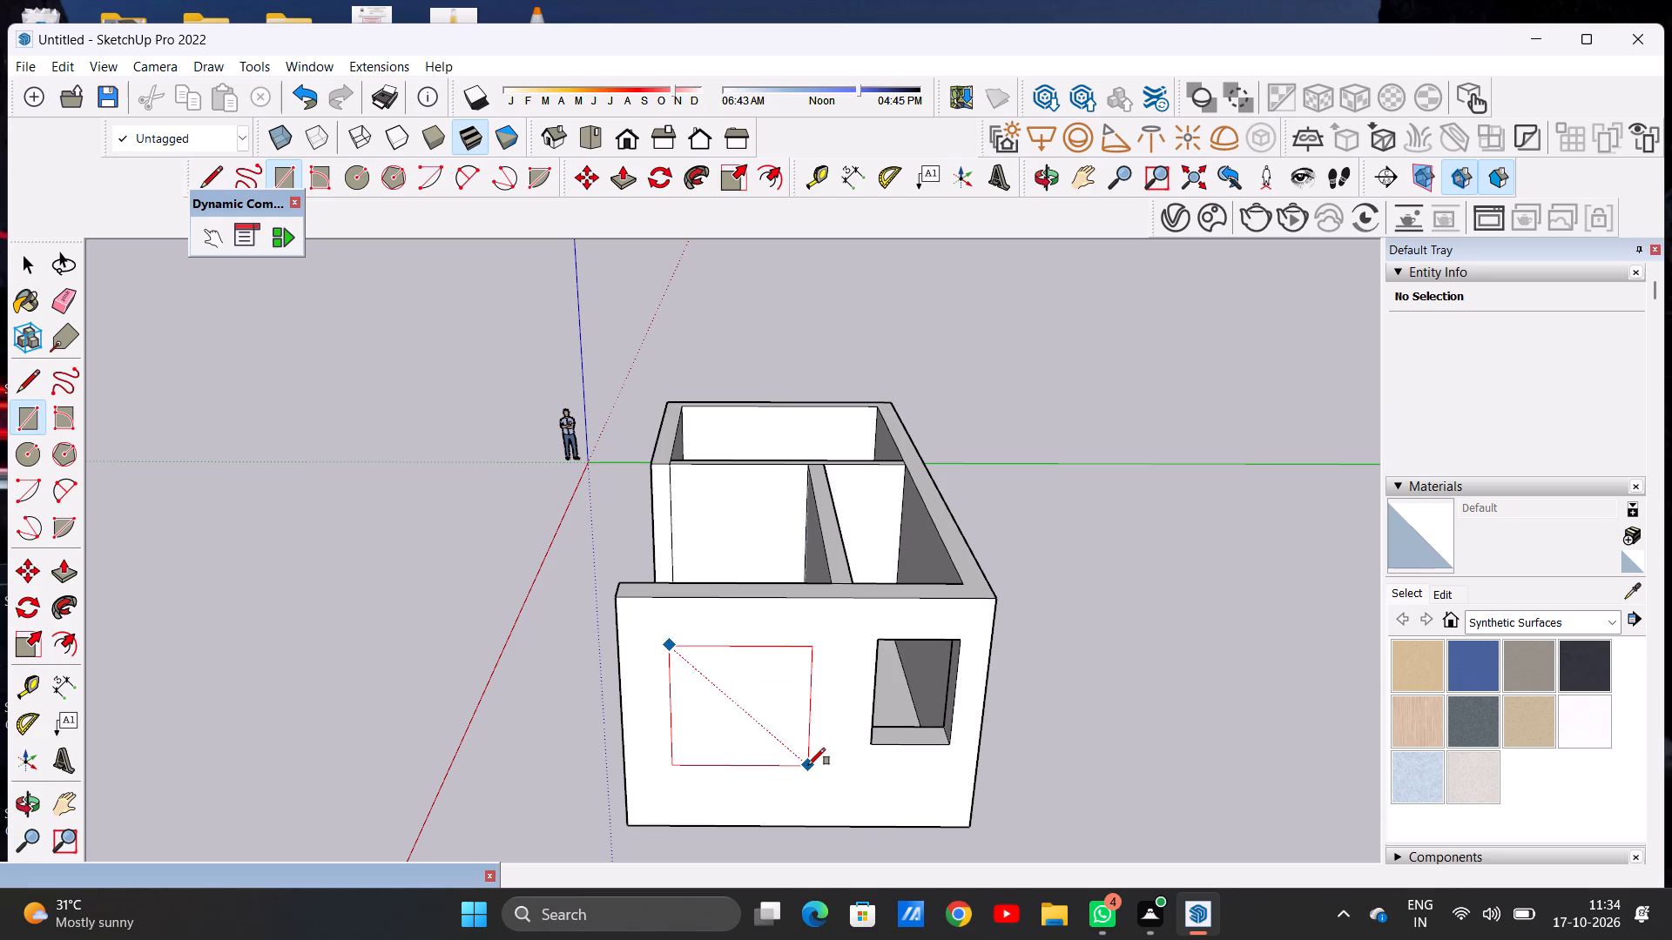
click(808, 765)
key(space)
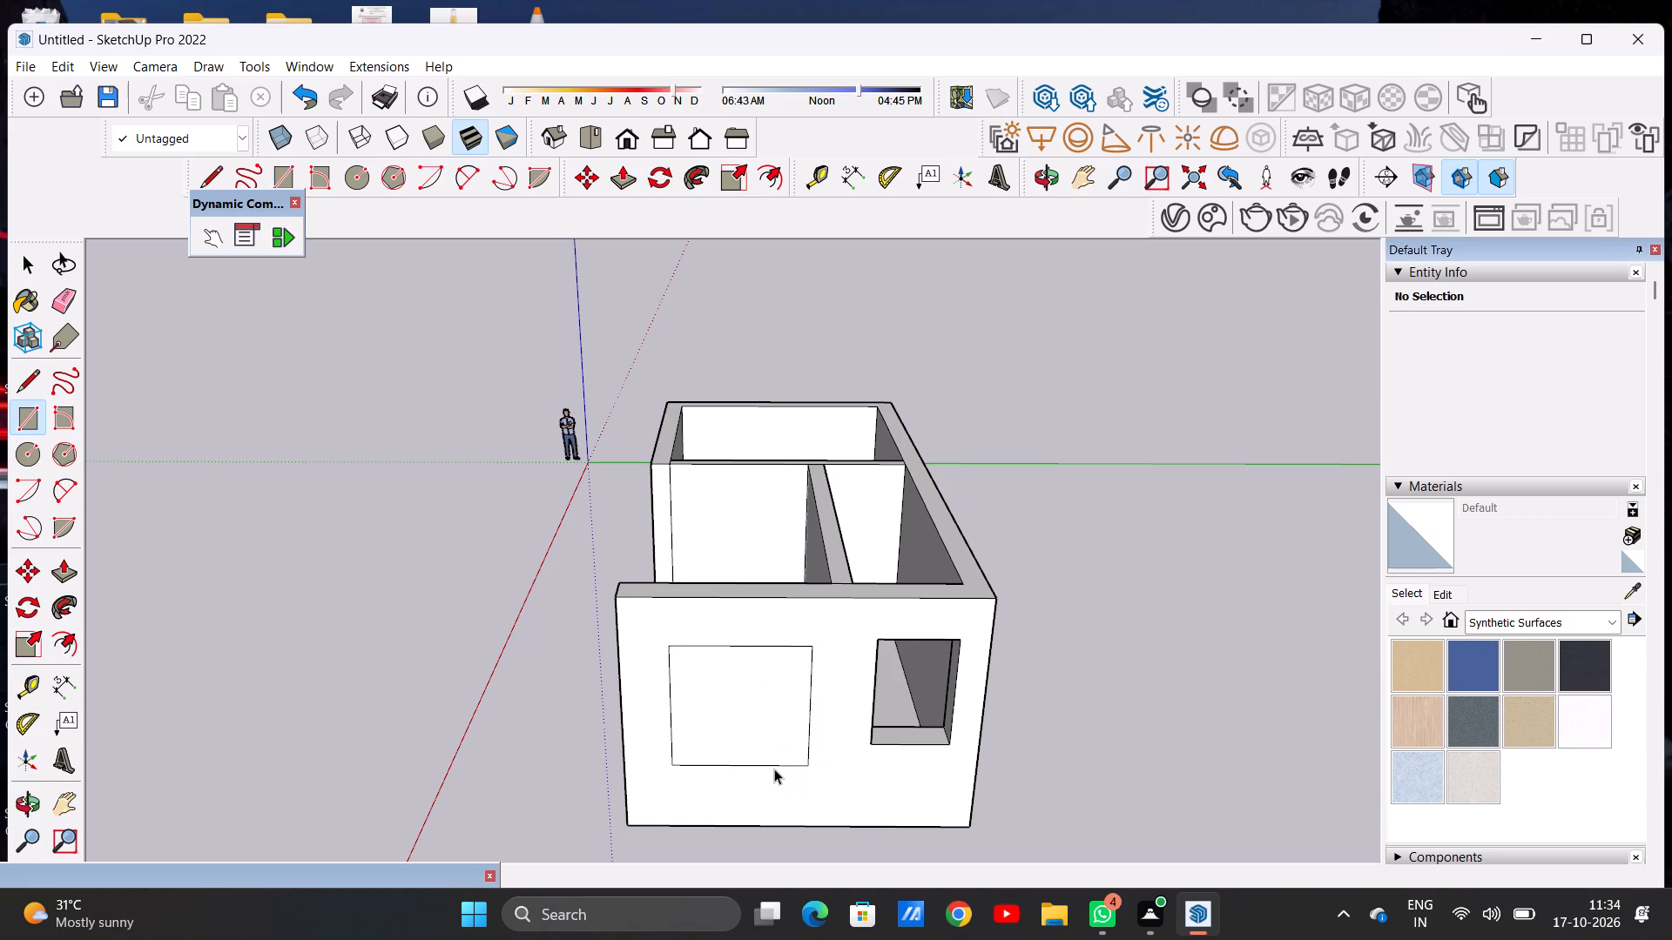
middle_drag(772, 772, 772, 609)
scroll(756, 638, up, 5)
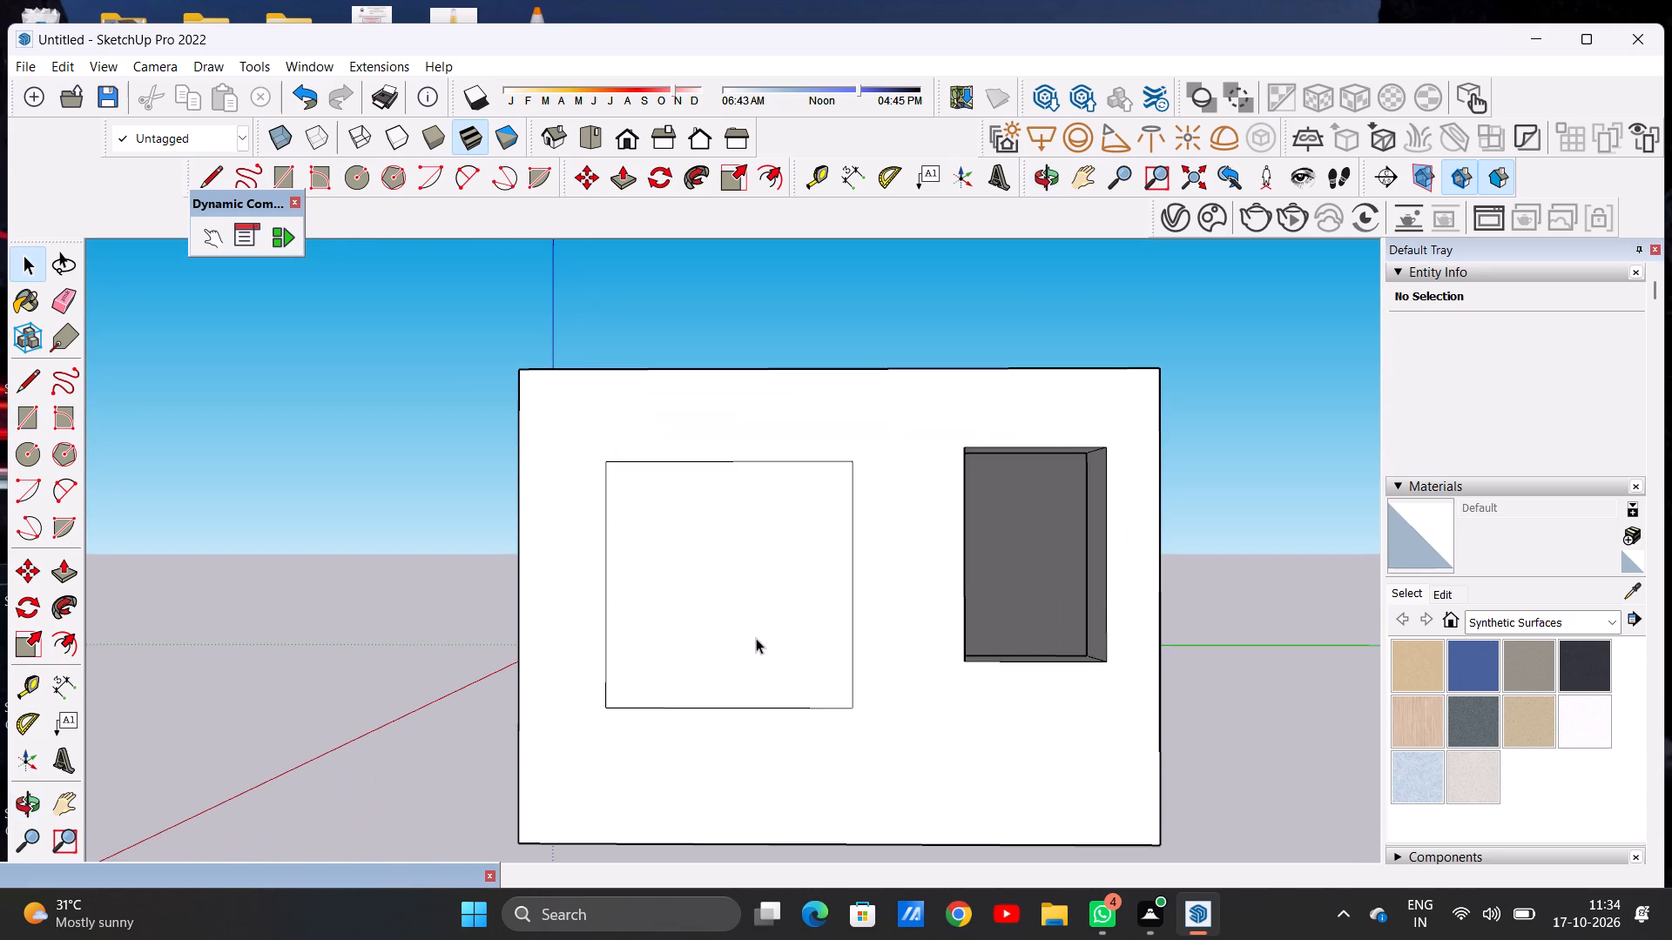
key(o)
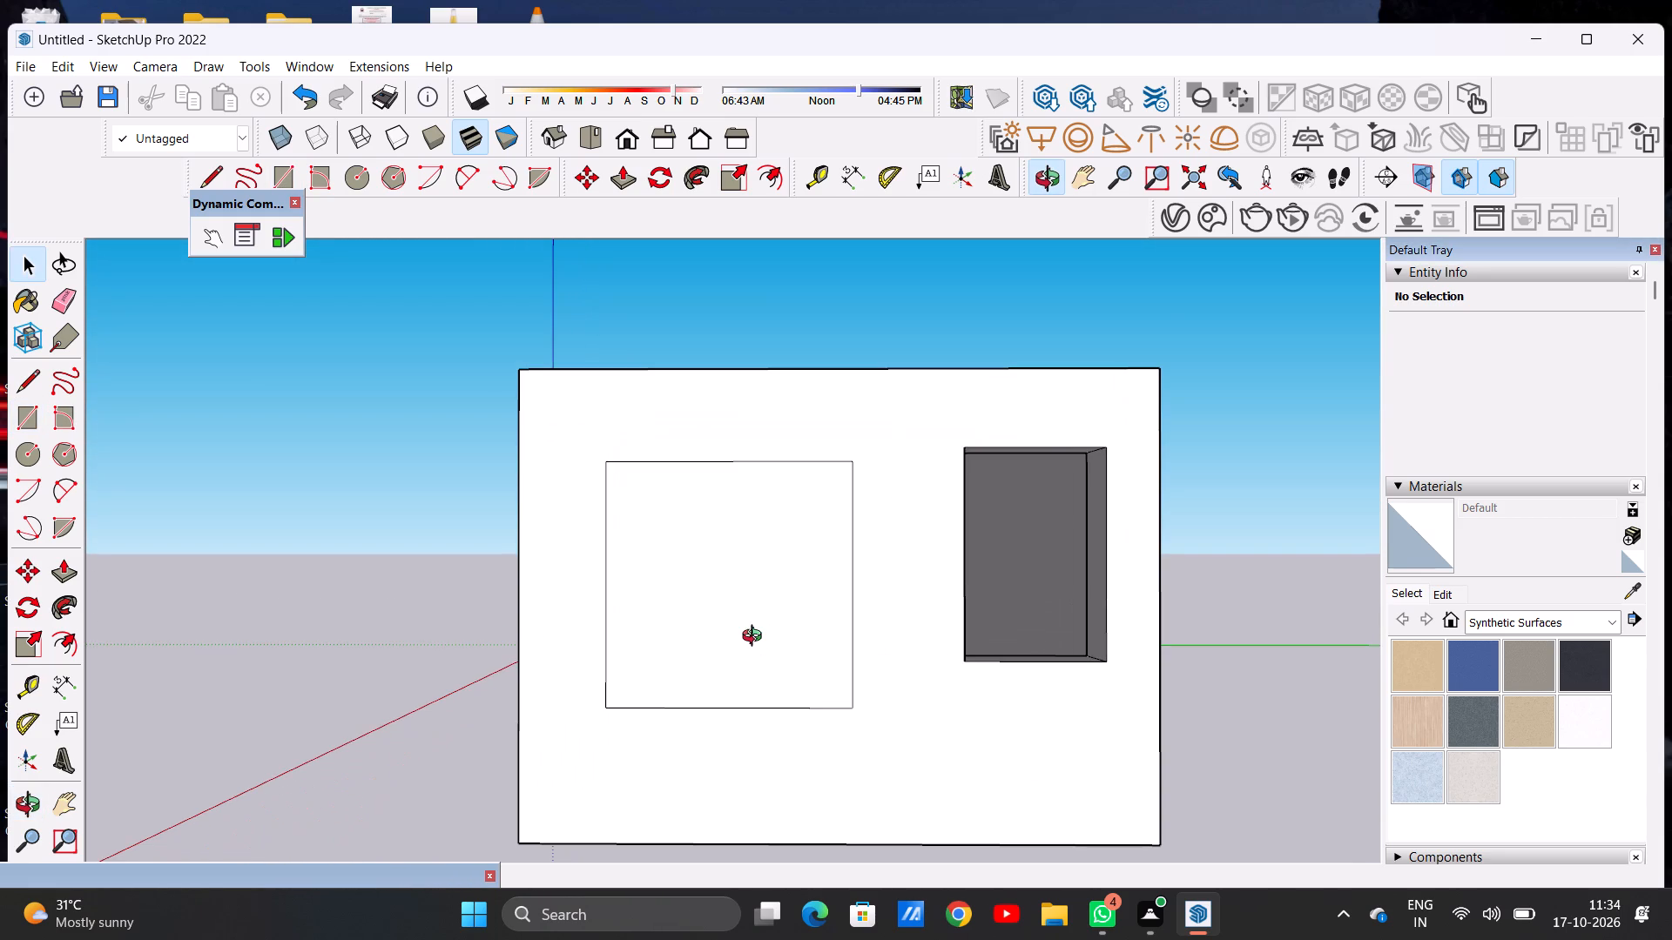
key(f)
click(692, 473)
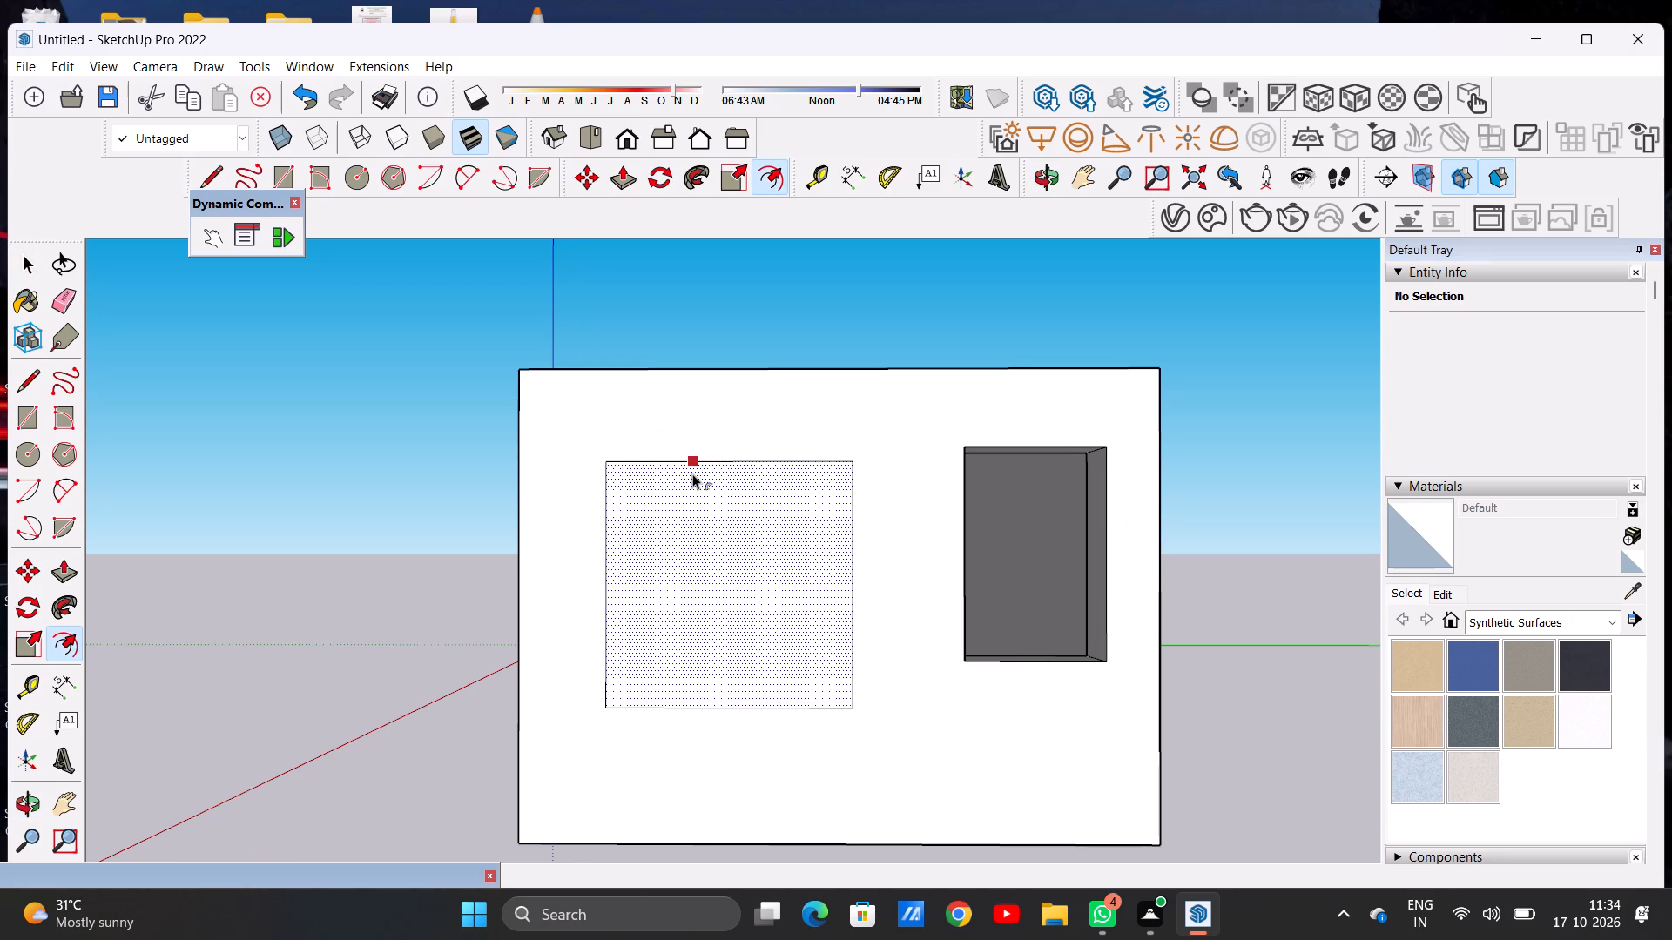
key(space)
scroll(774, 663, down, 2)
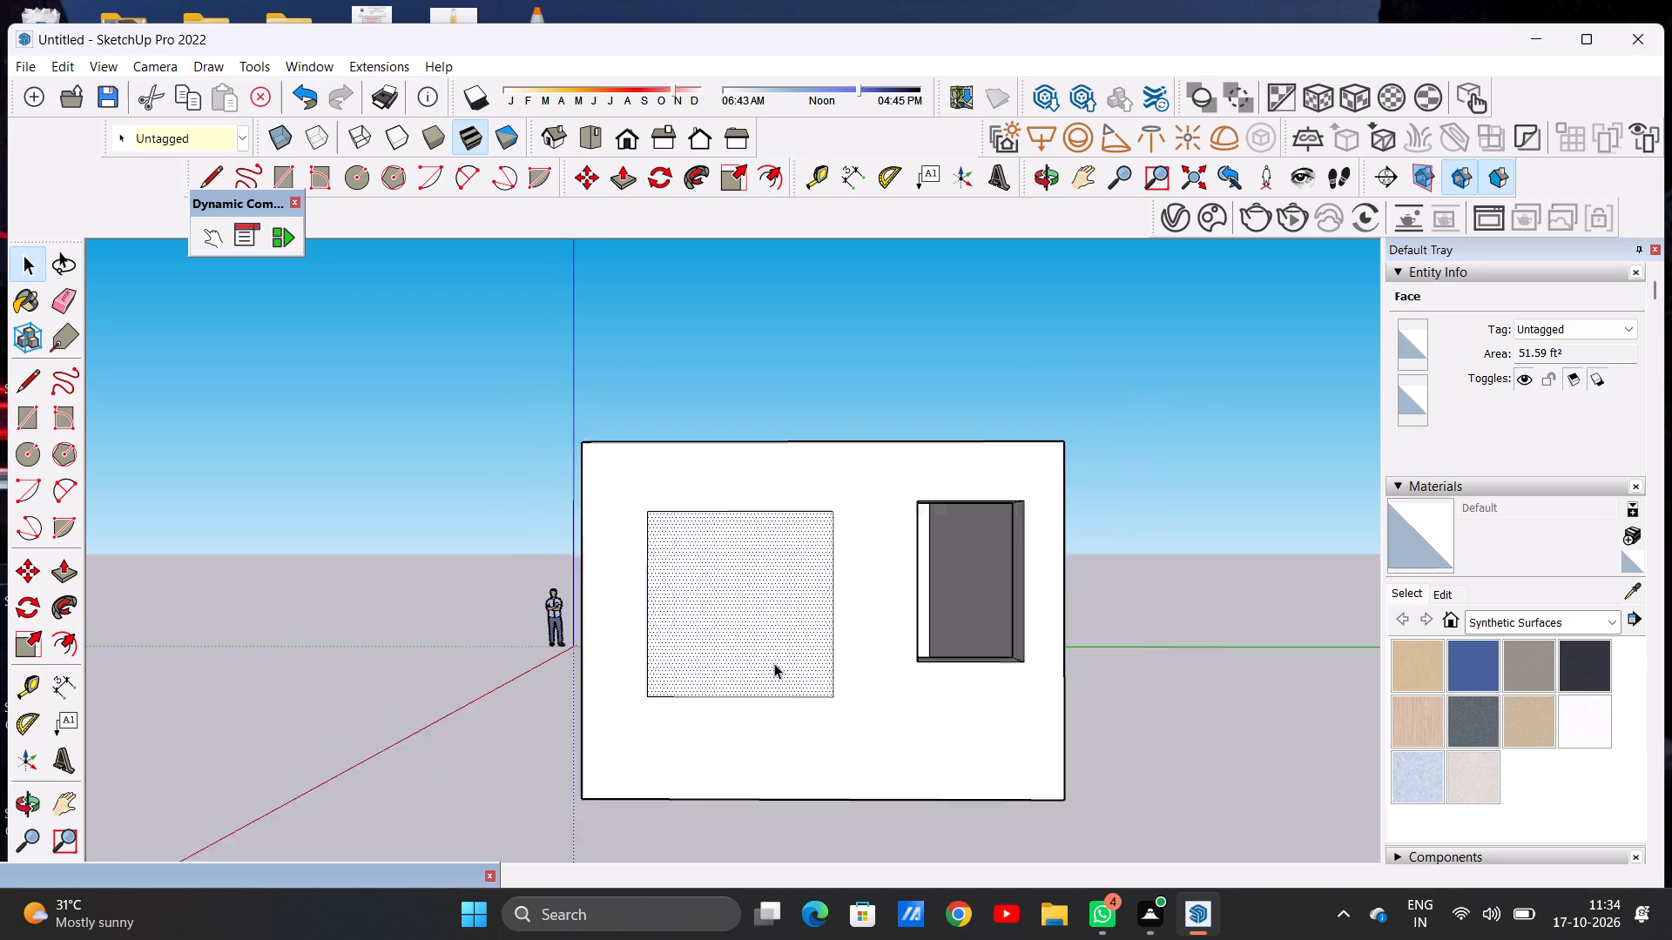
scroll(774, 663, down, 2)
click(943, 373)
Push/Pull the larger rectangle through the full wall thickness to cut the second window opening.
middle_drag(877, 476, 669, 716)
scroll(637, 727, up, 5)
key(p)
scroll(637, 719, up, 3)
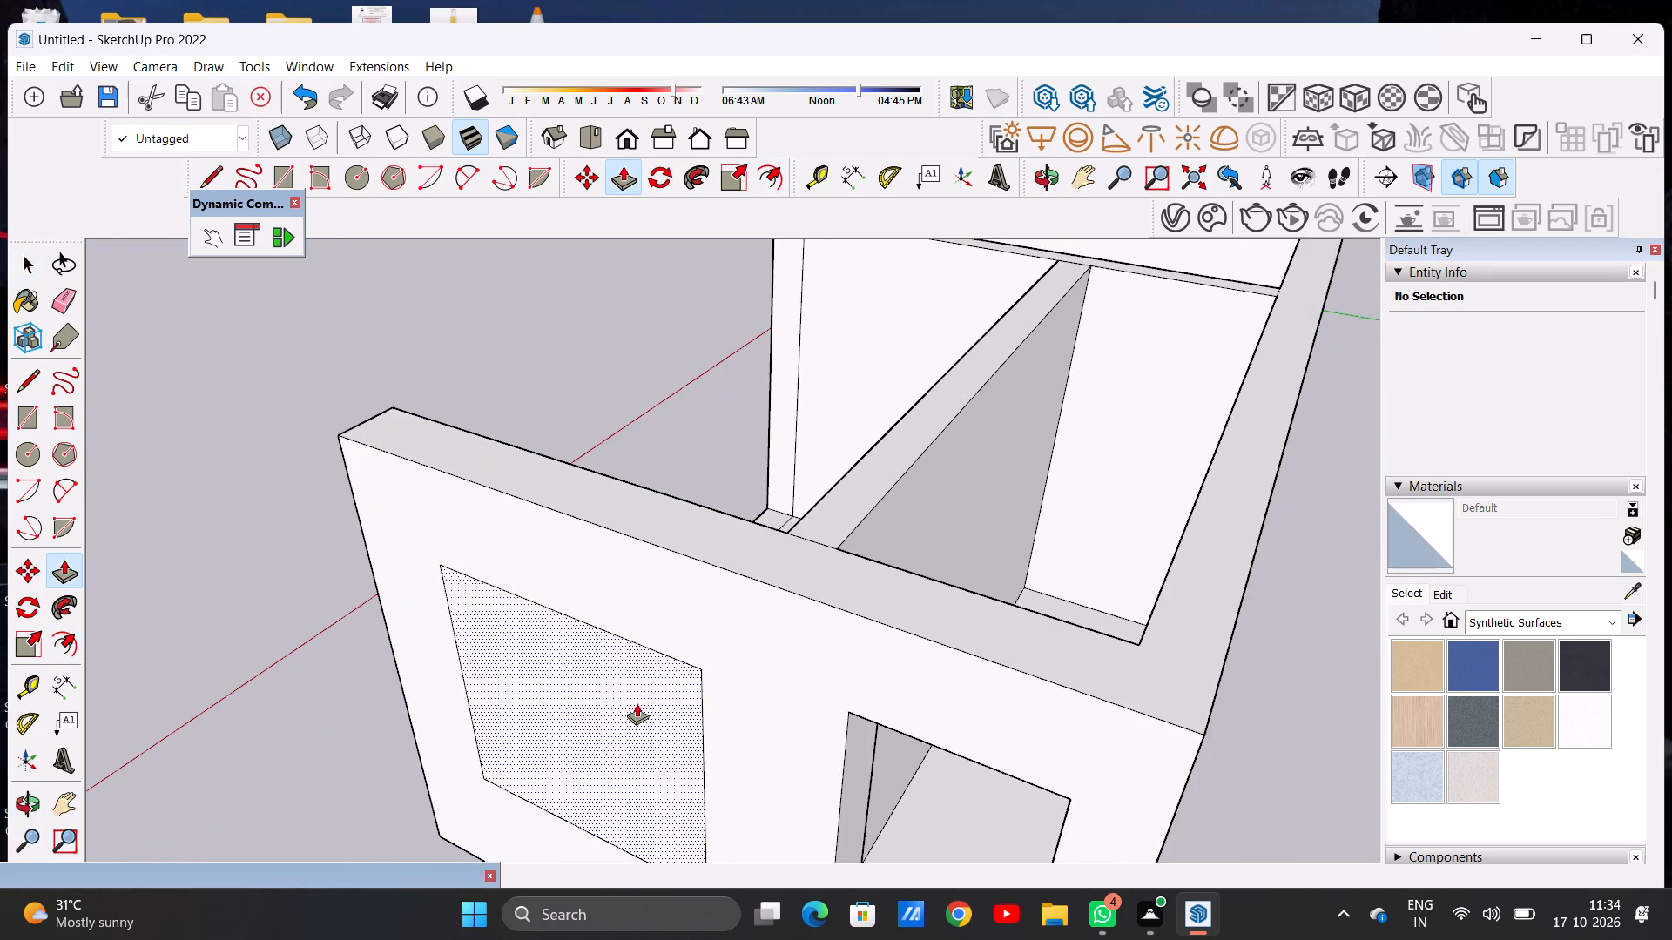
click(637, 689)
click(719, 488)
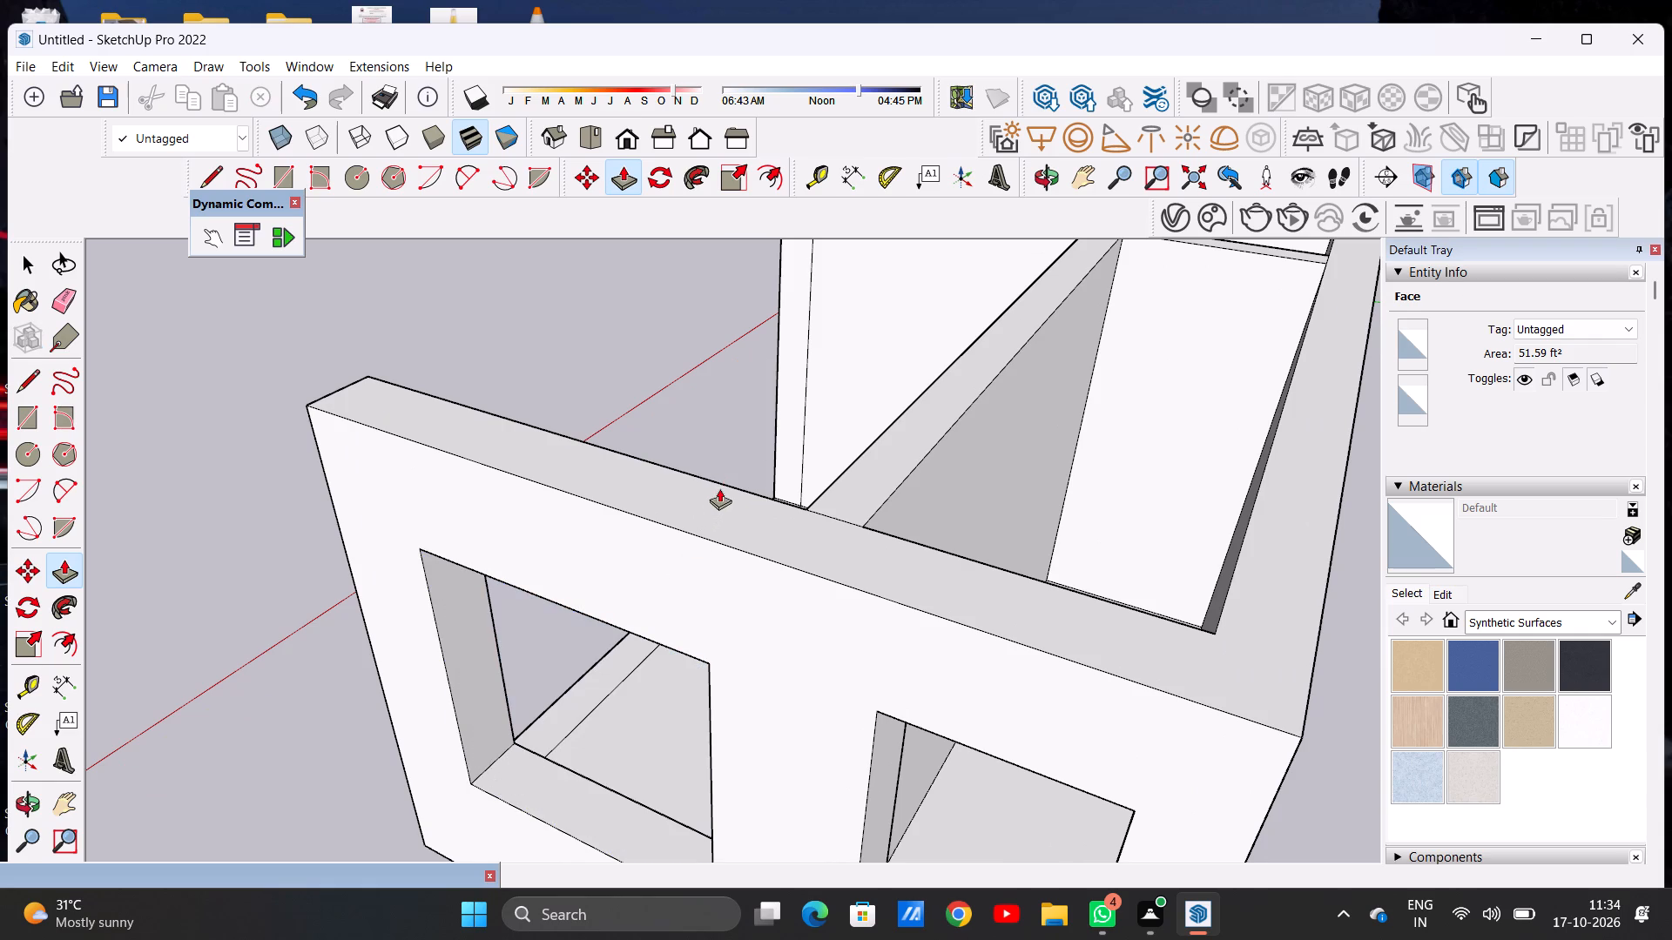
key(space)
Draw a line along the outer top edge of the smaller window opening to close it with a face.
scroll(731, 621, down, 10)
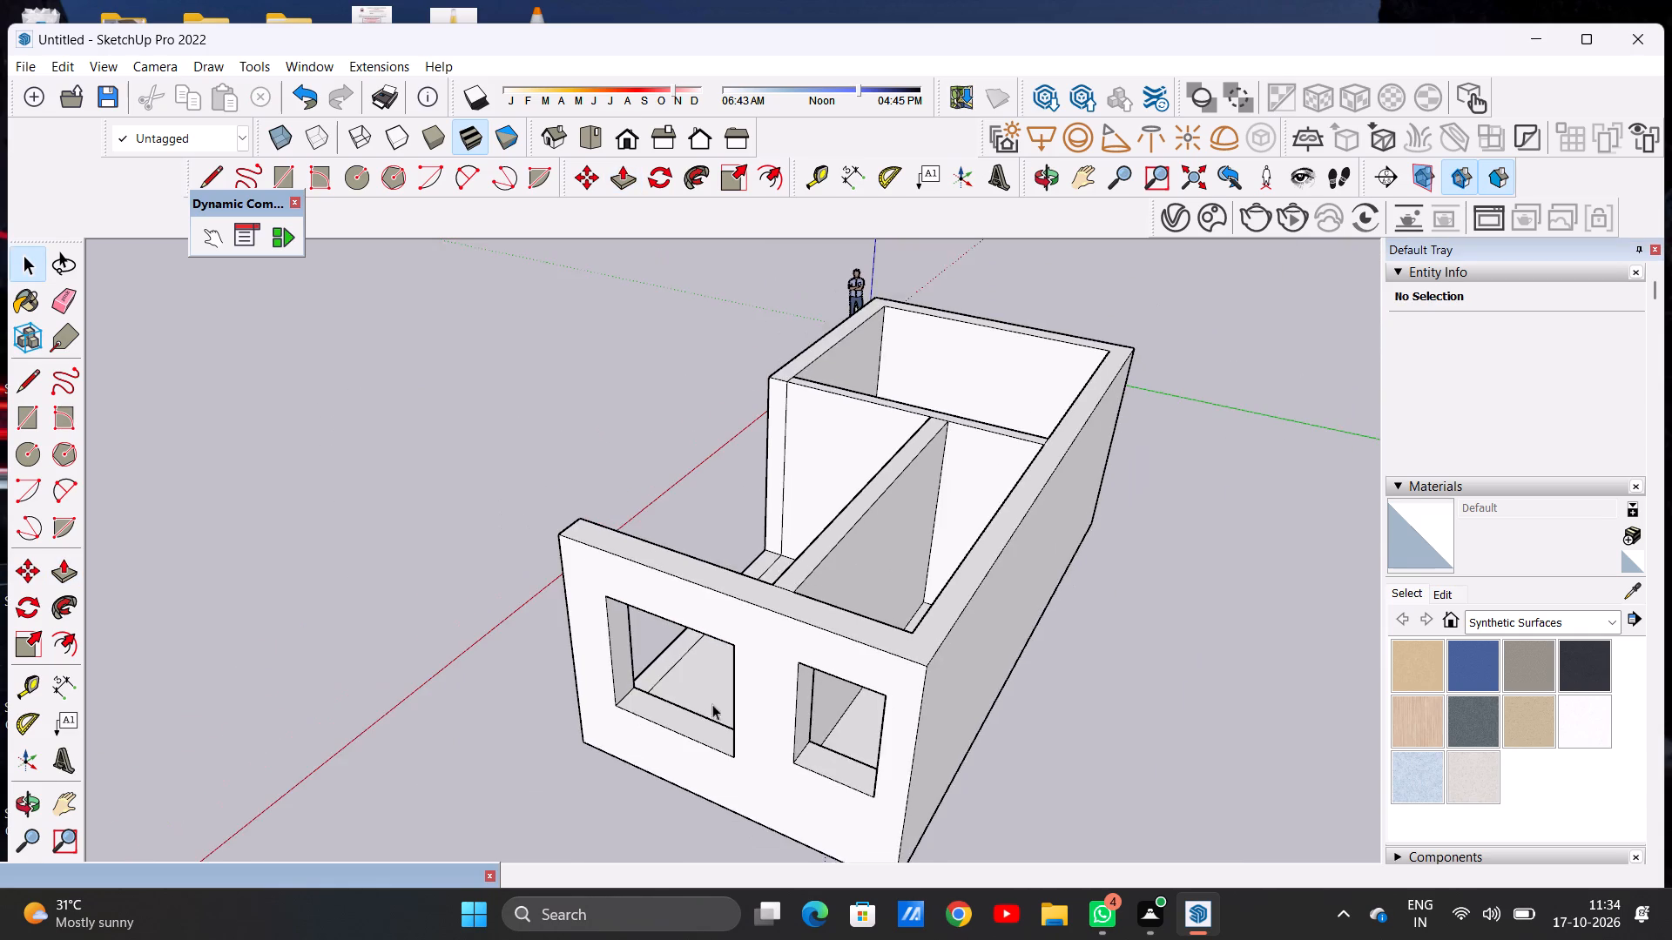
middle_drag(744, 678, 902, 448)
scroll(806, 636, down, 5)
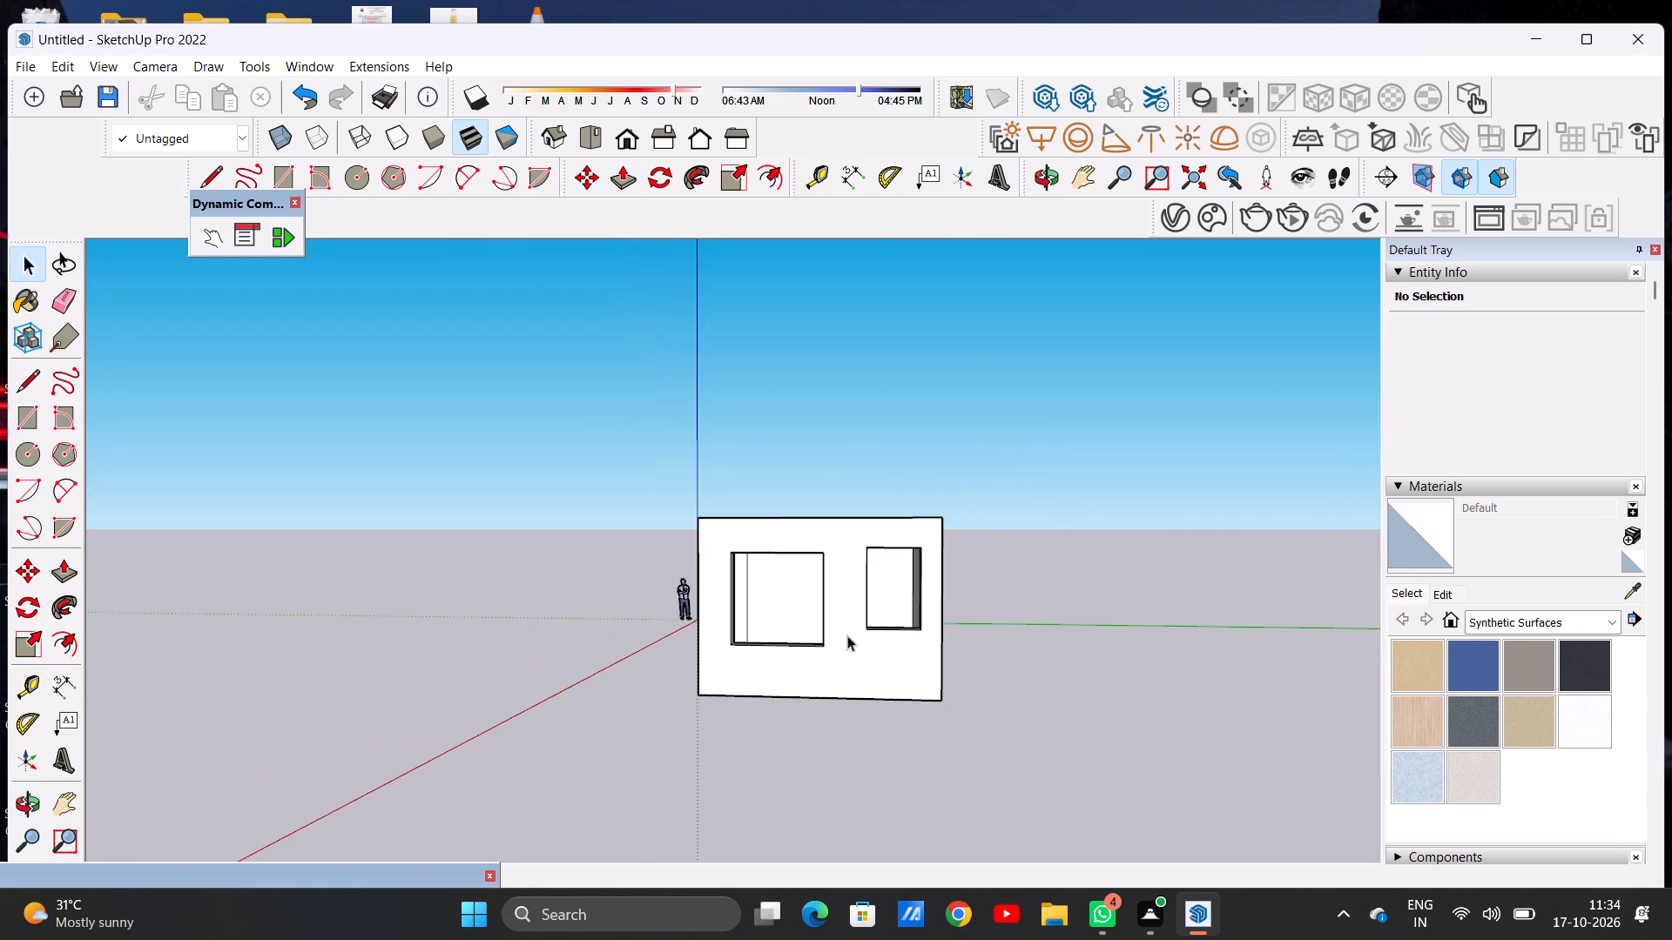
scroll(908, 588, up, 11)
middle_drag(929, 581, 943, 623)
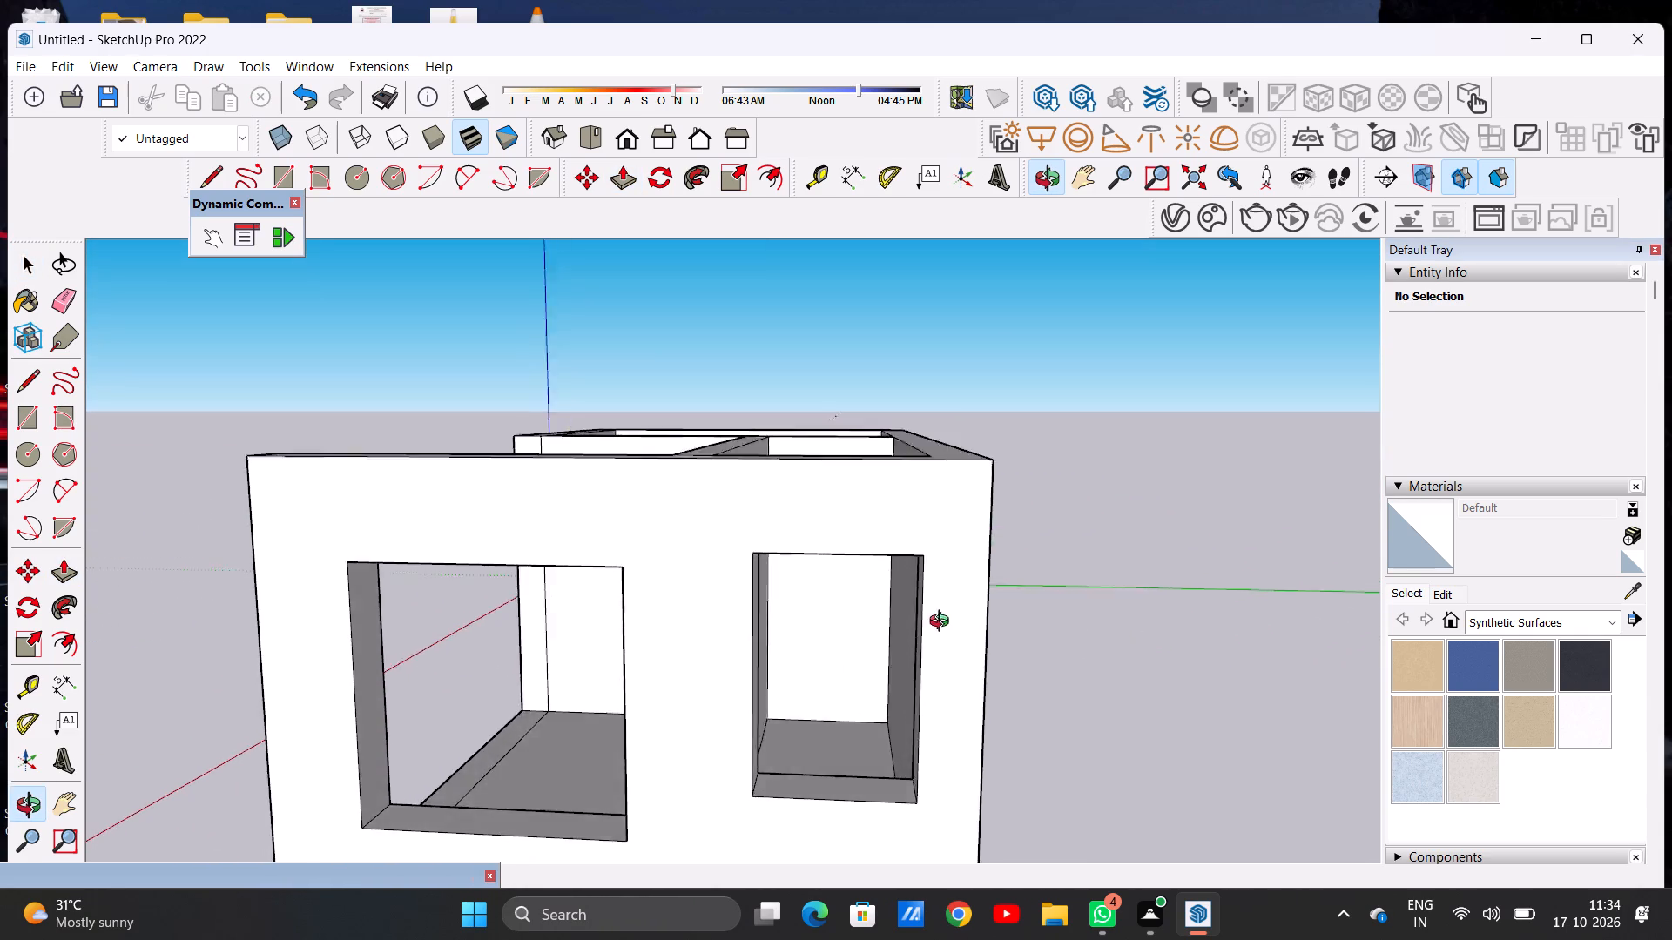
middle_drag(943, 623, 950, 608)
key(l)
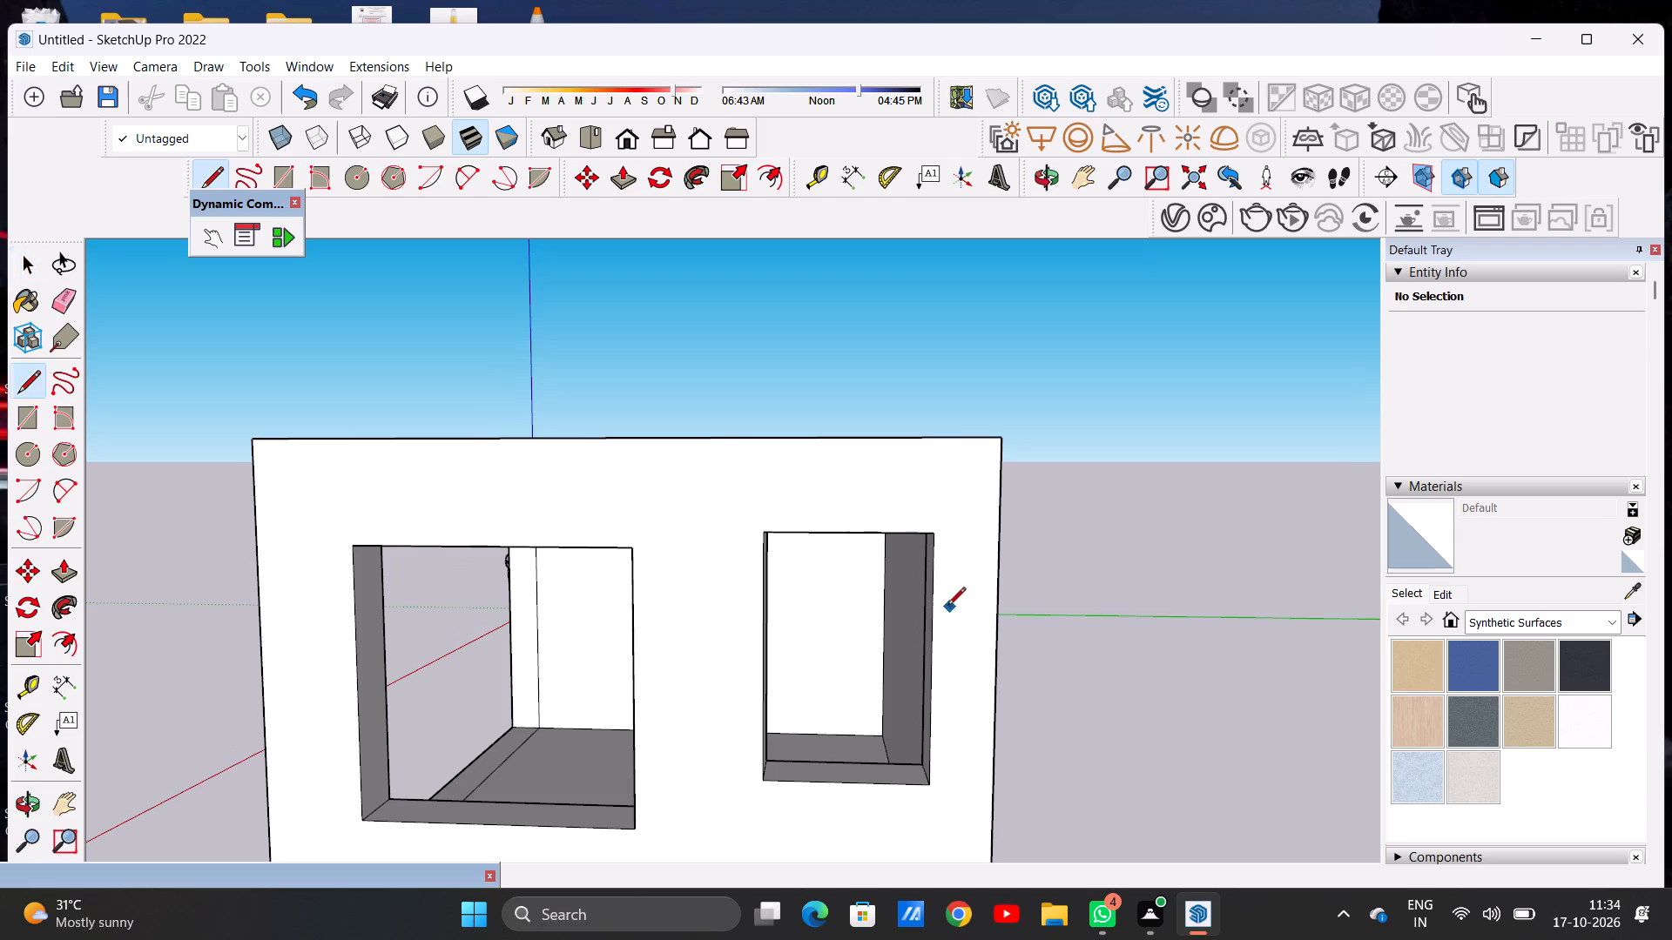
click(765, 534)
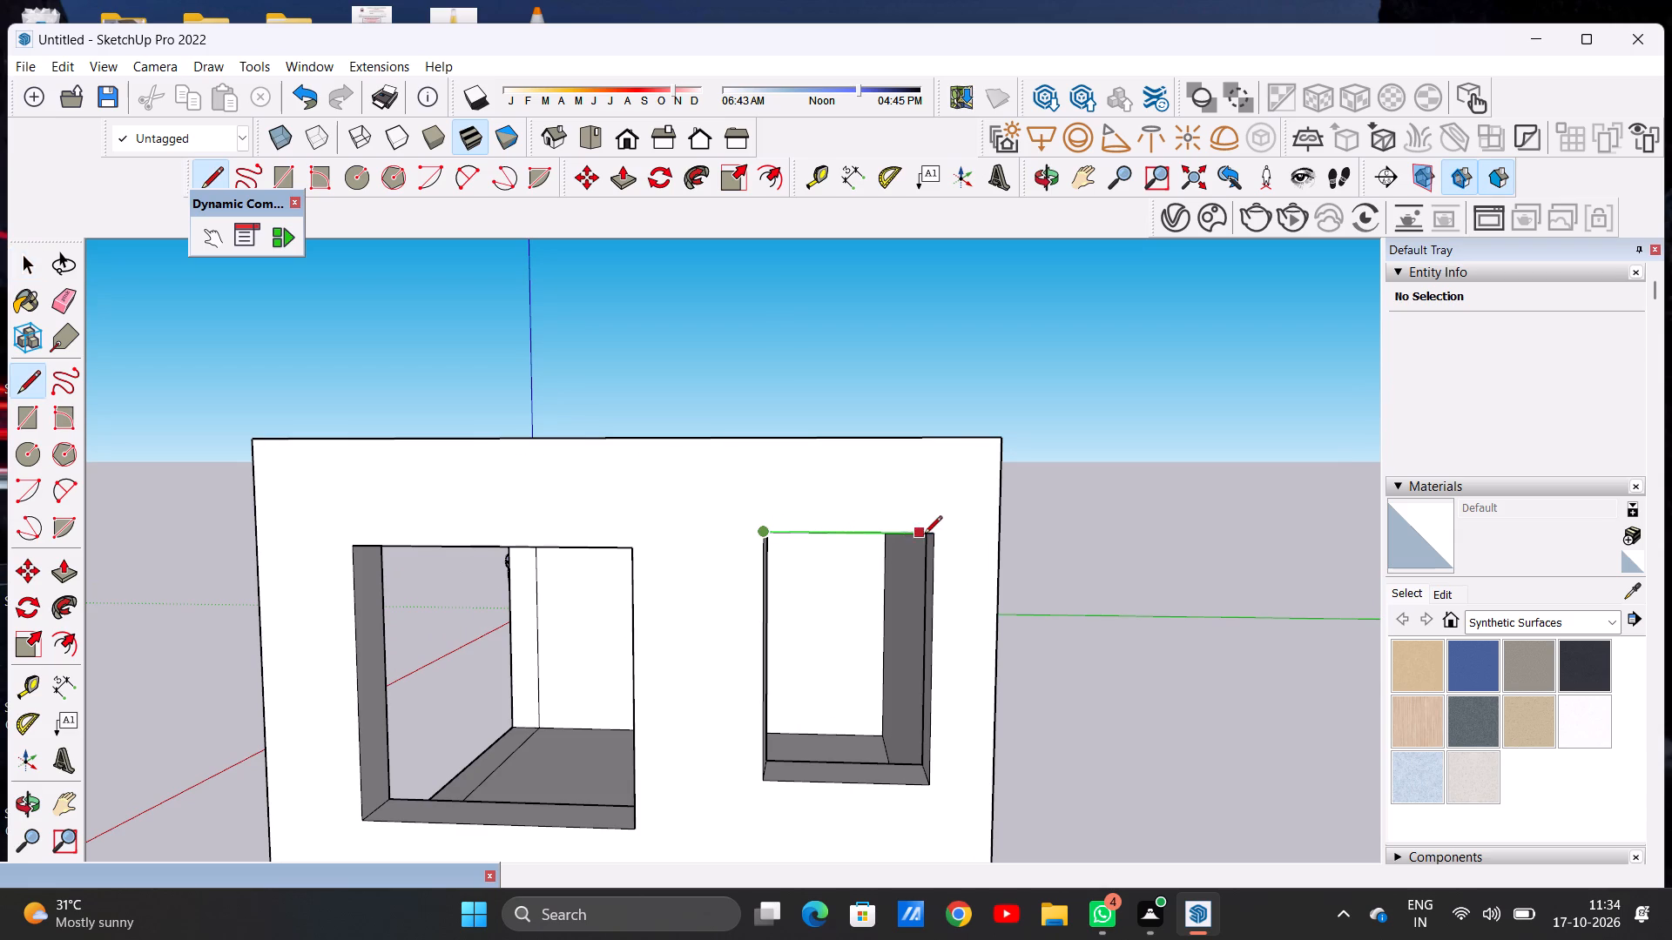
click(934, 533)
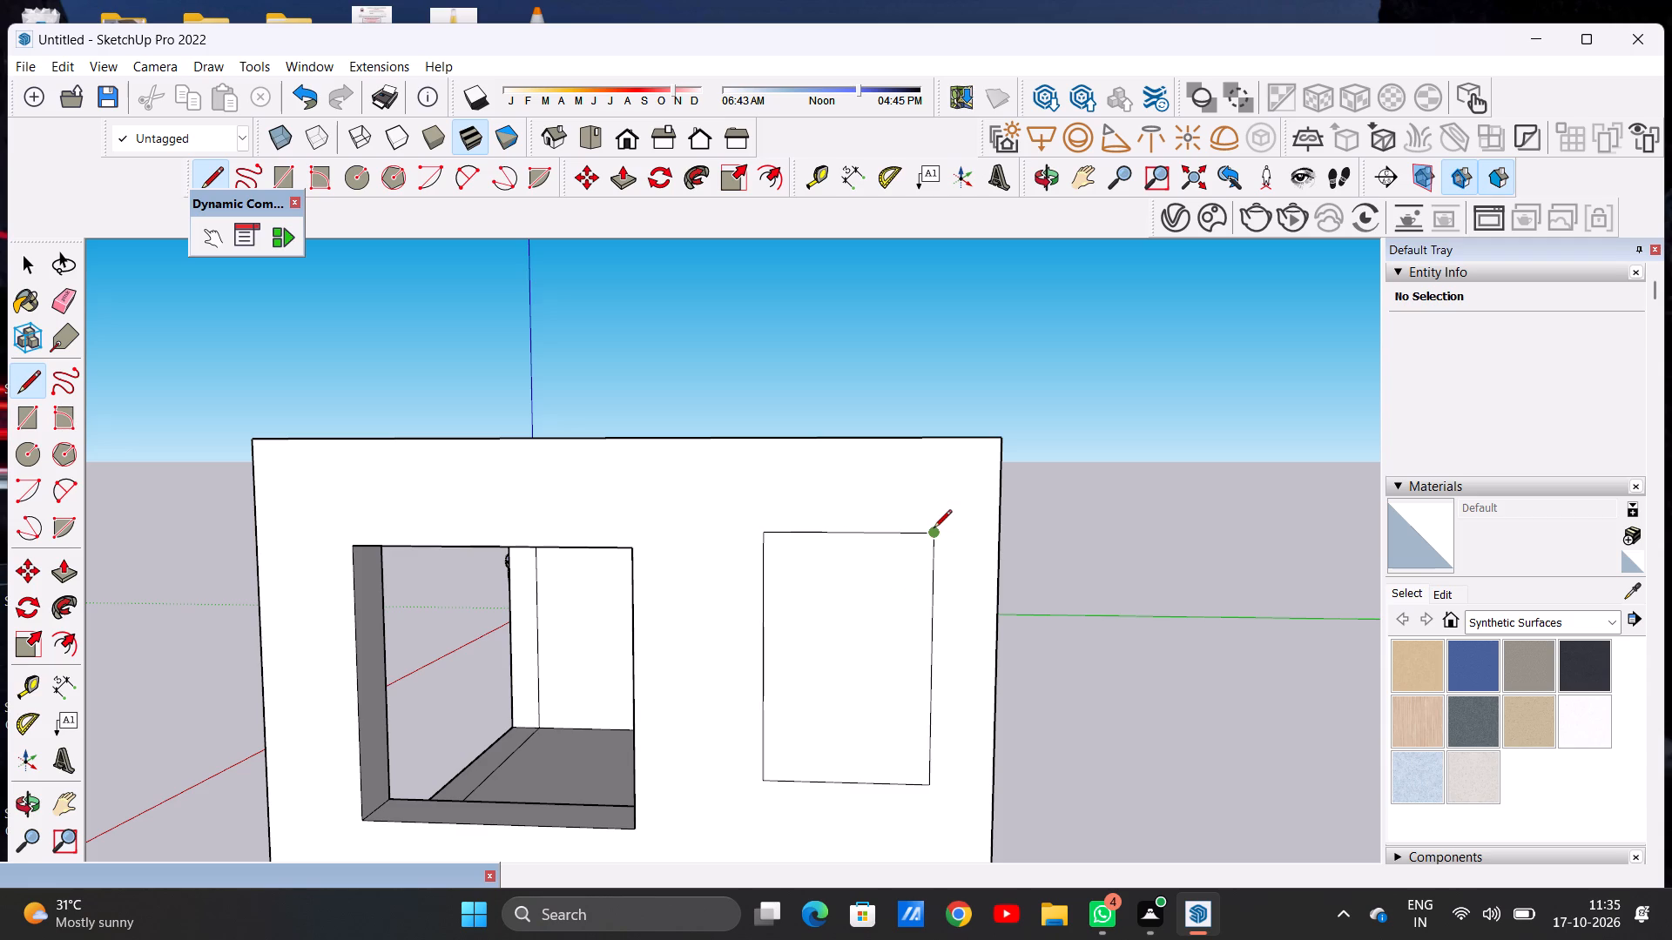
click(934, 529)
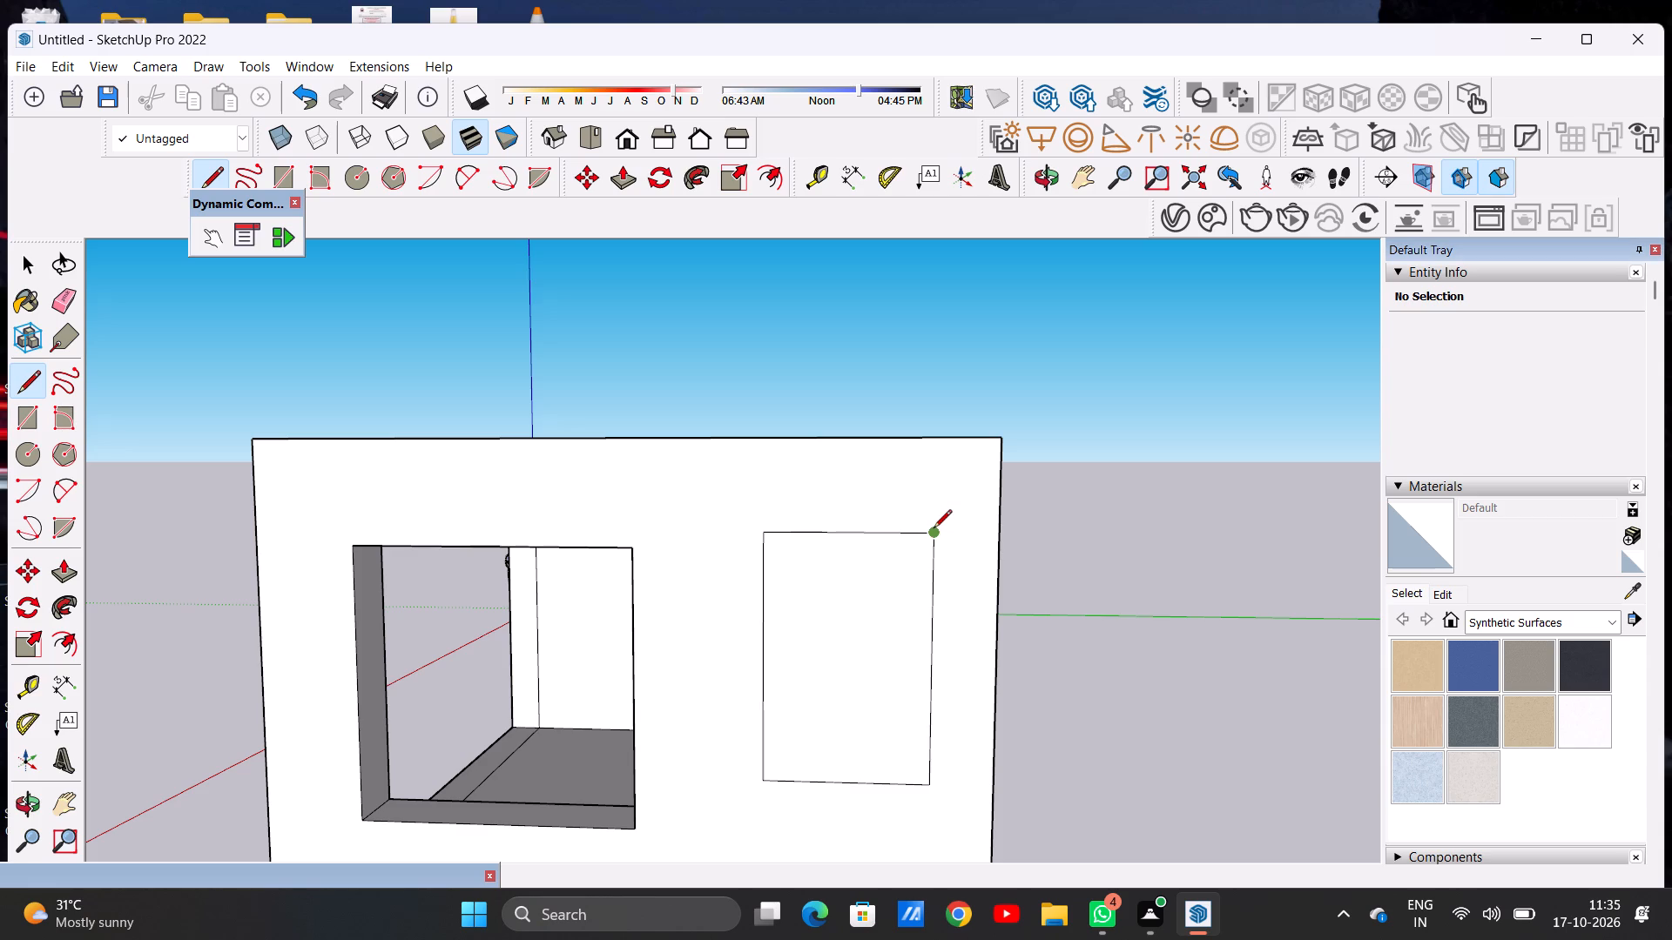
key(space)
Offset the smaller window face's outline slightly inward to form a narrow frame border.
scroll(853, 601, down, 7)
scroll(853, 638, up, 8)
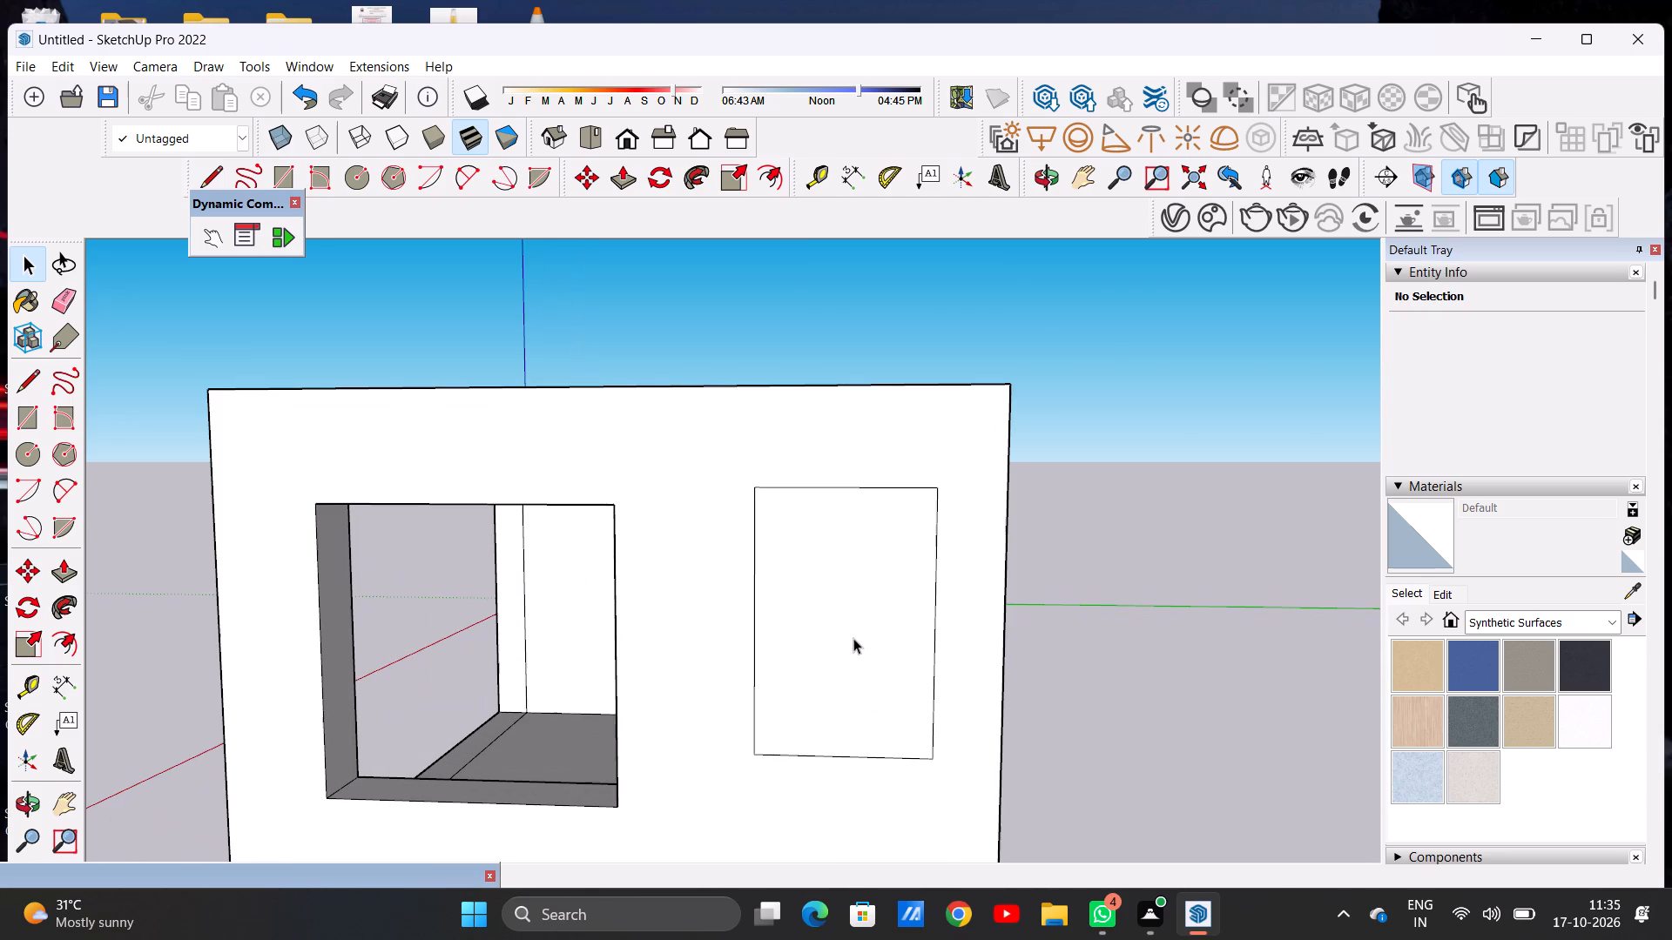
text(OF)
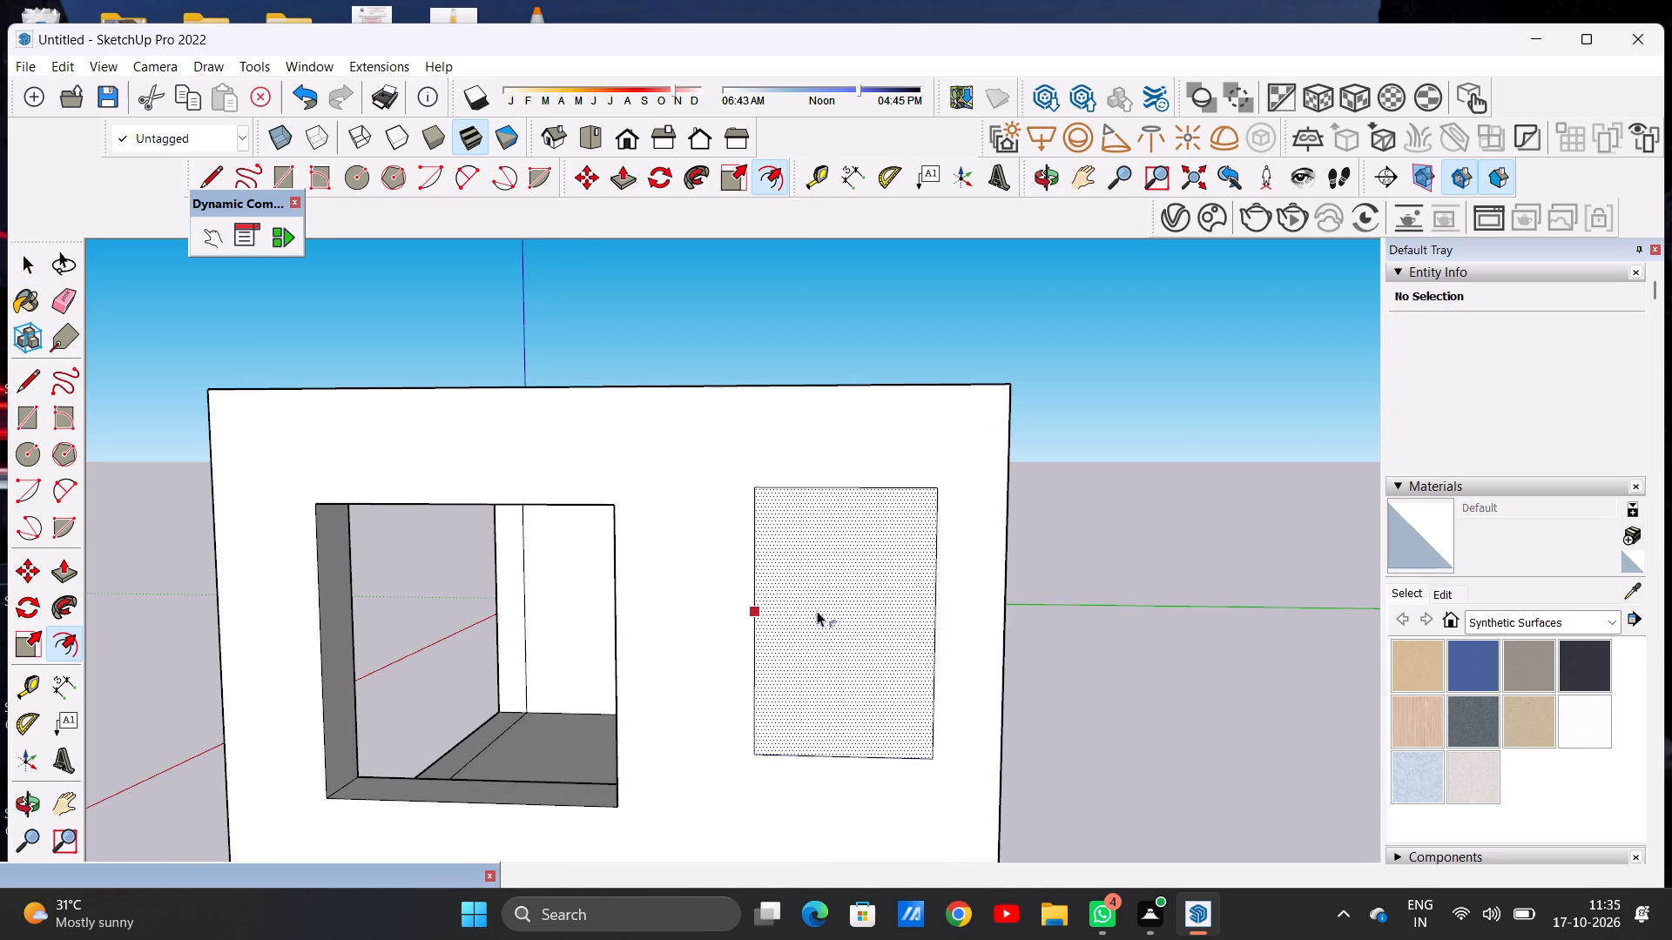
click(828, 493)
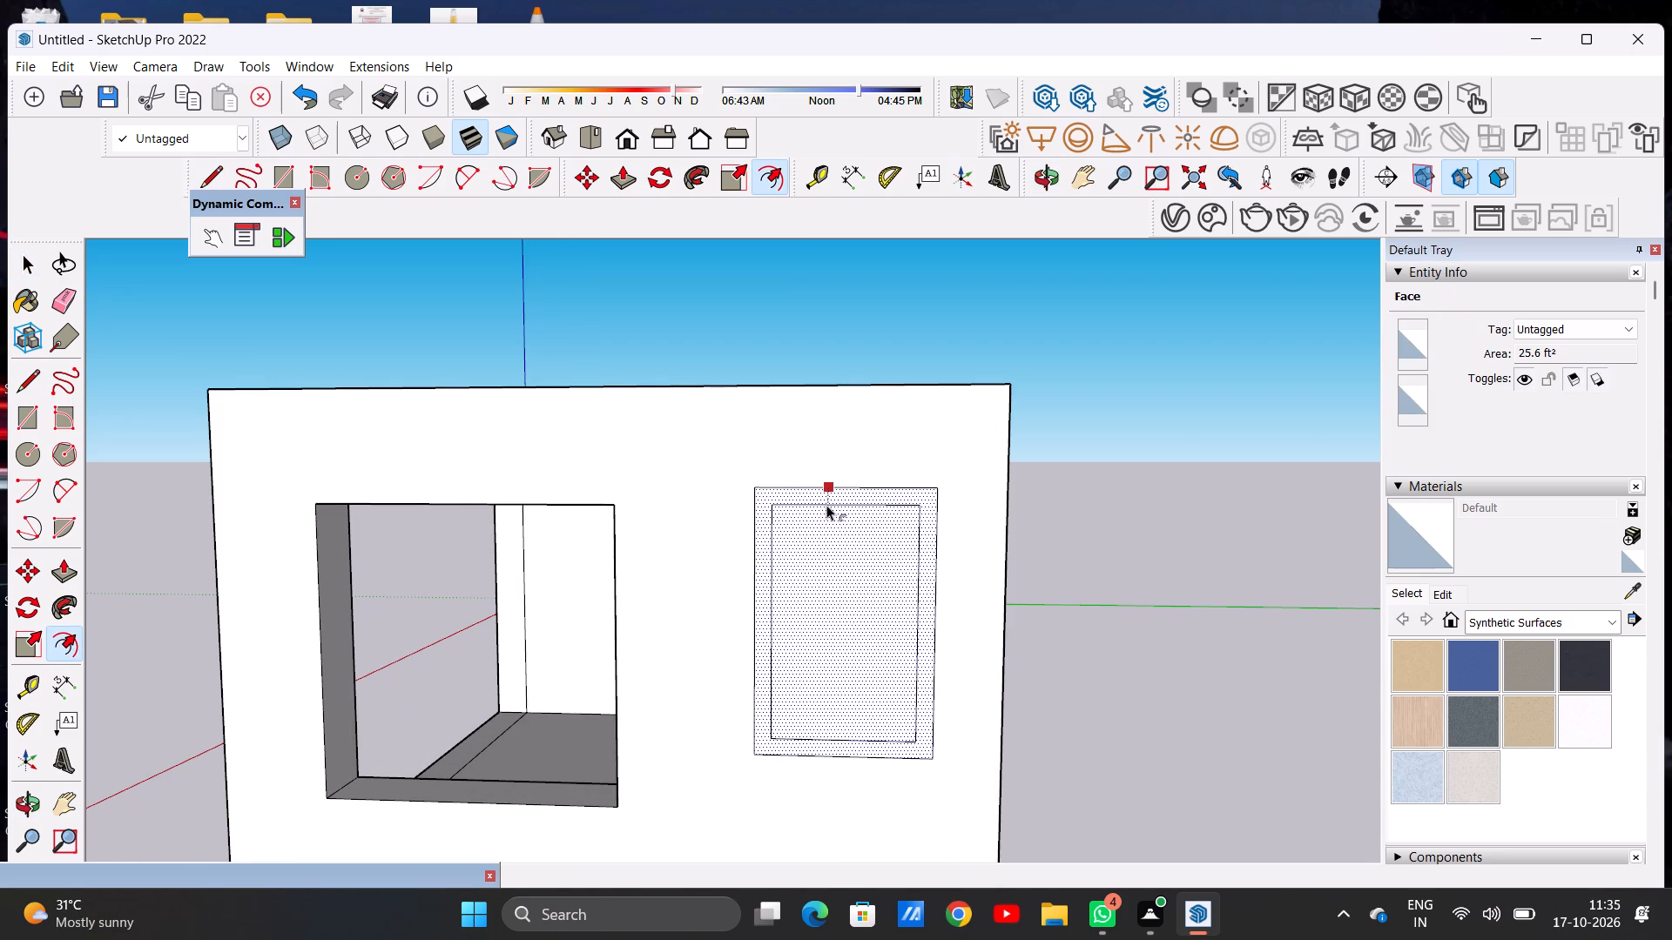
click(826, 502)
key(space)
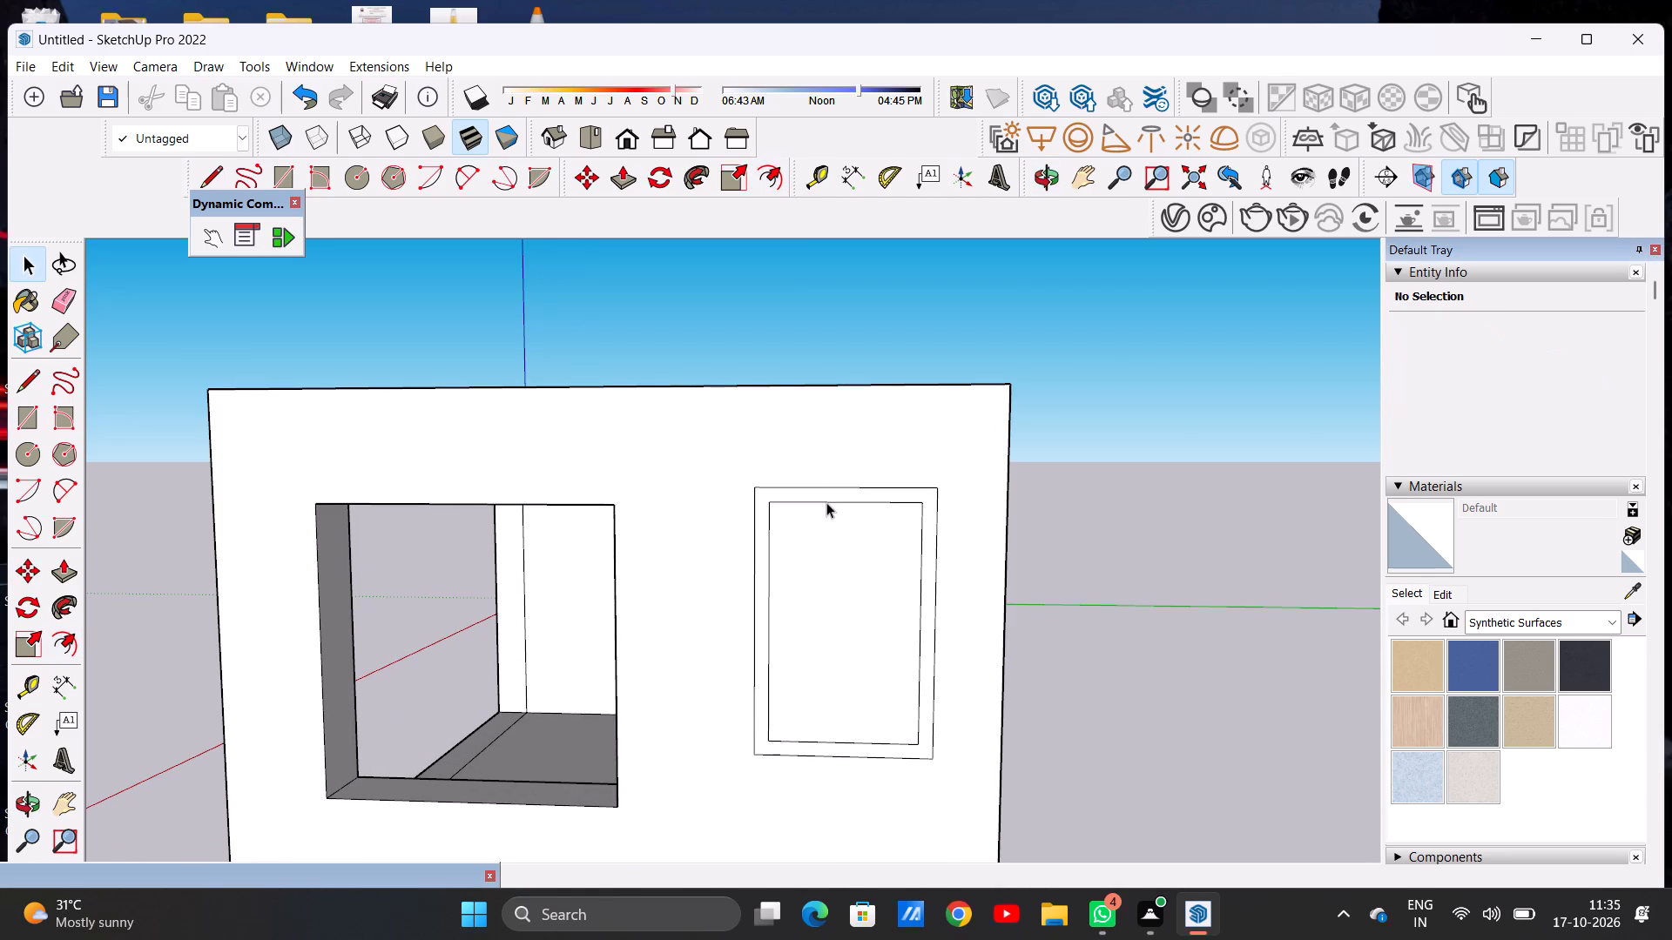
Draw a vertical line near the middle of the inner window pane, from its bottom edge to its top edge.
key(l)
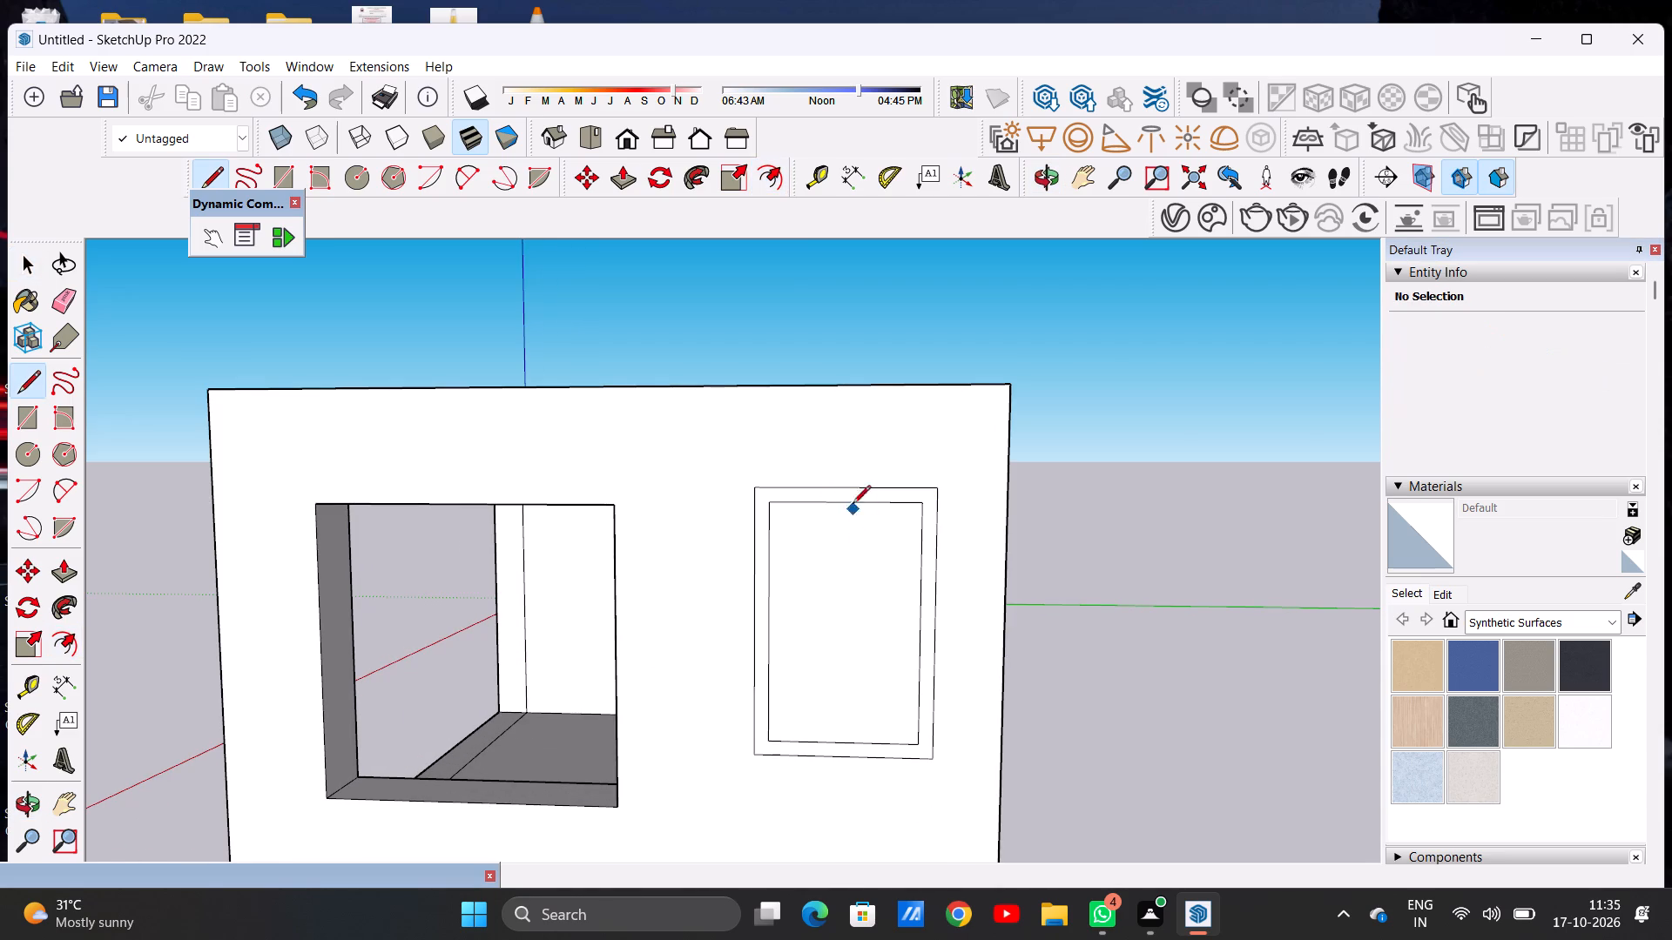
scroll(848, 733, up, 6)
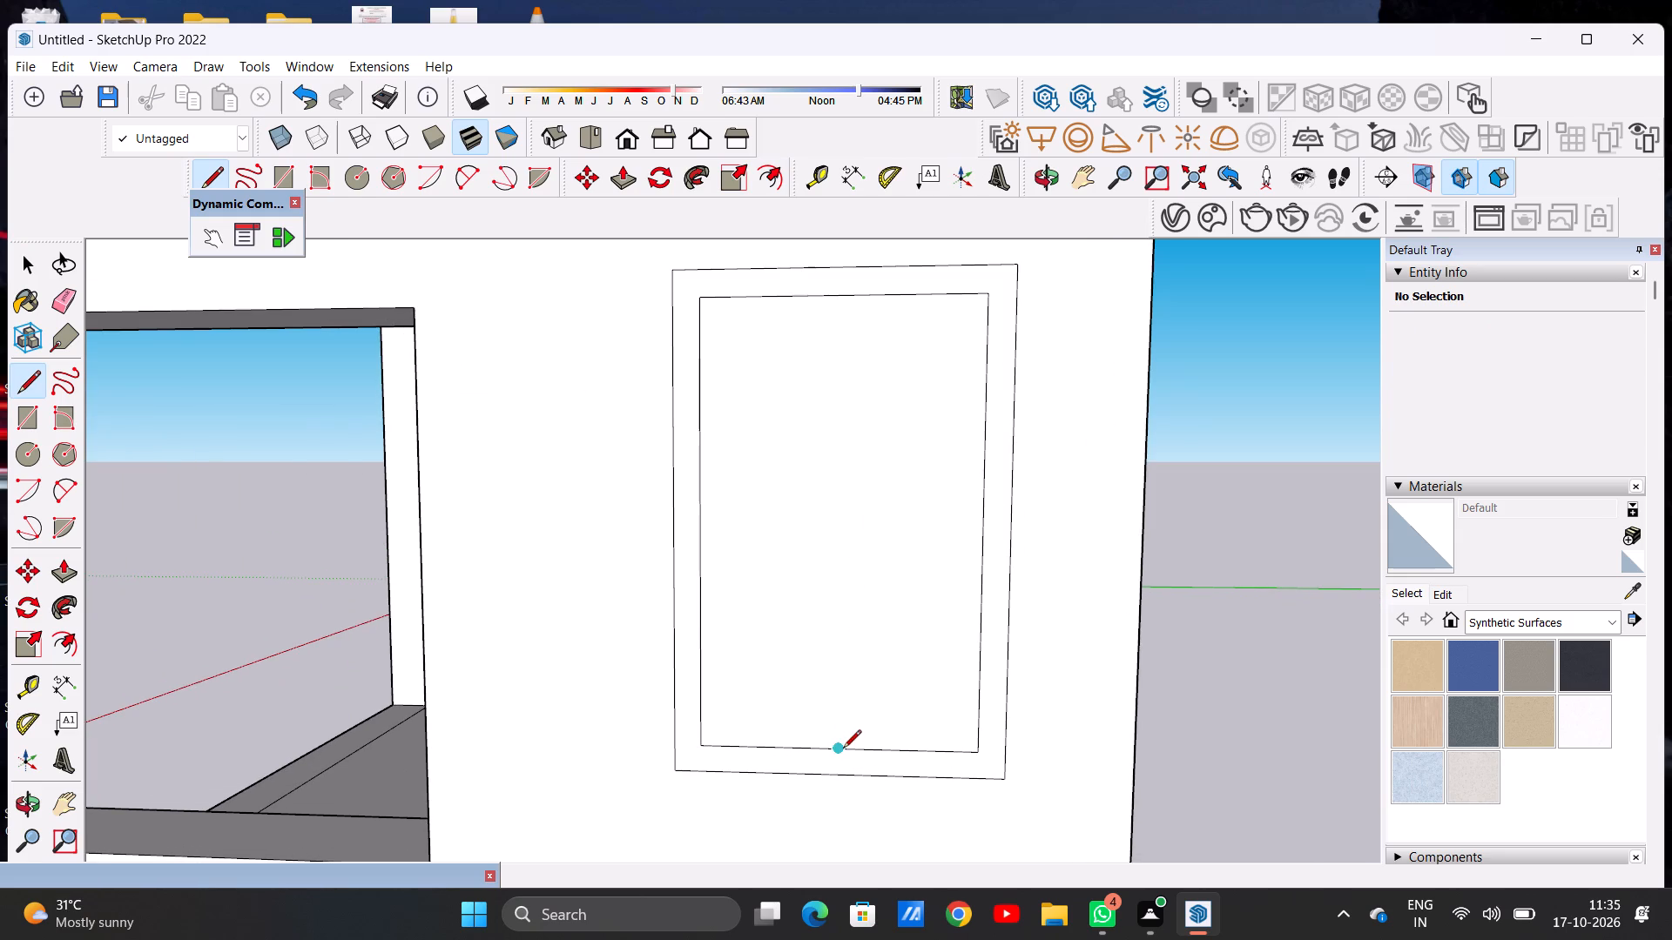
click(823, 753)
click(826, 291)
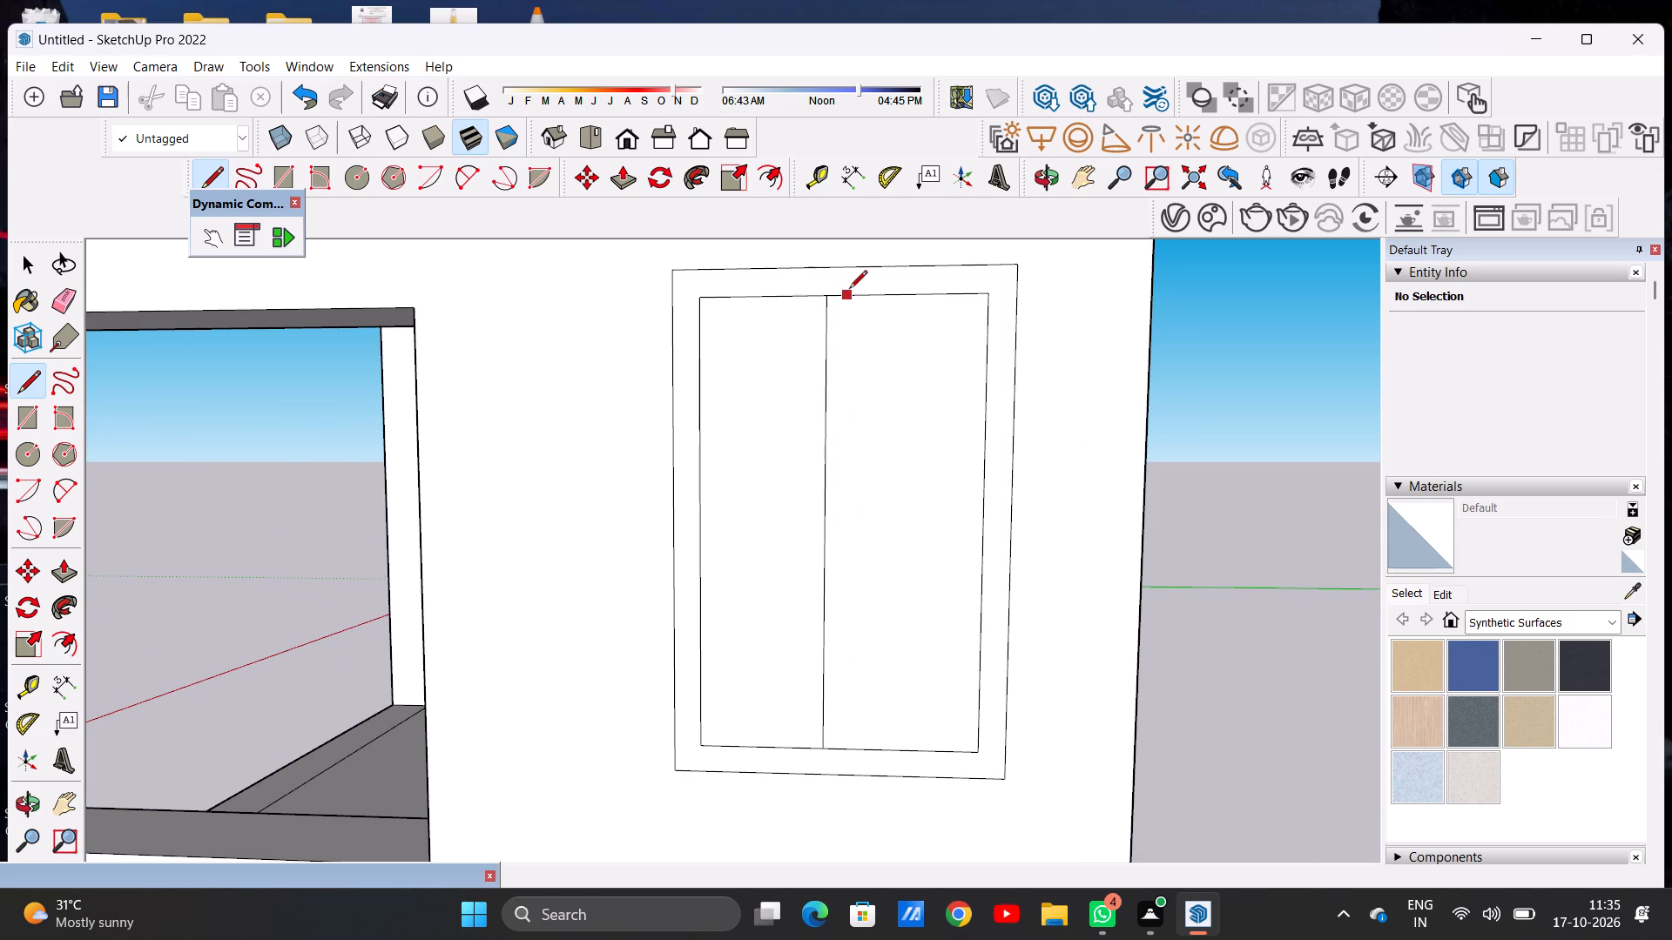
Draw a second vertical line beside the first in the smaller window's inner pane to form a narrow central mullion.
click(849, 290)
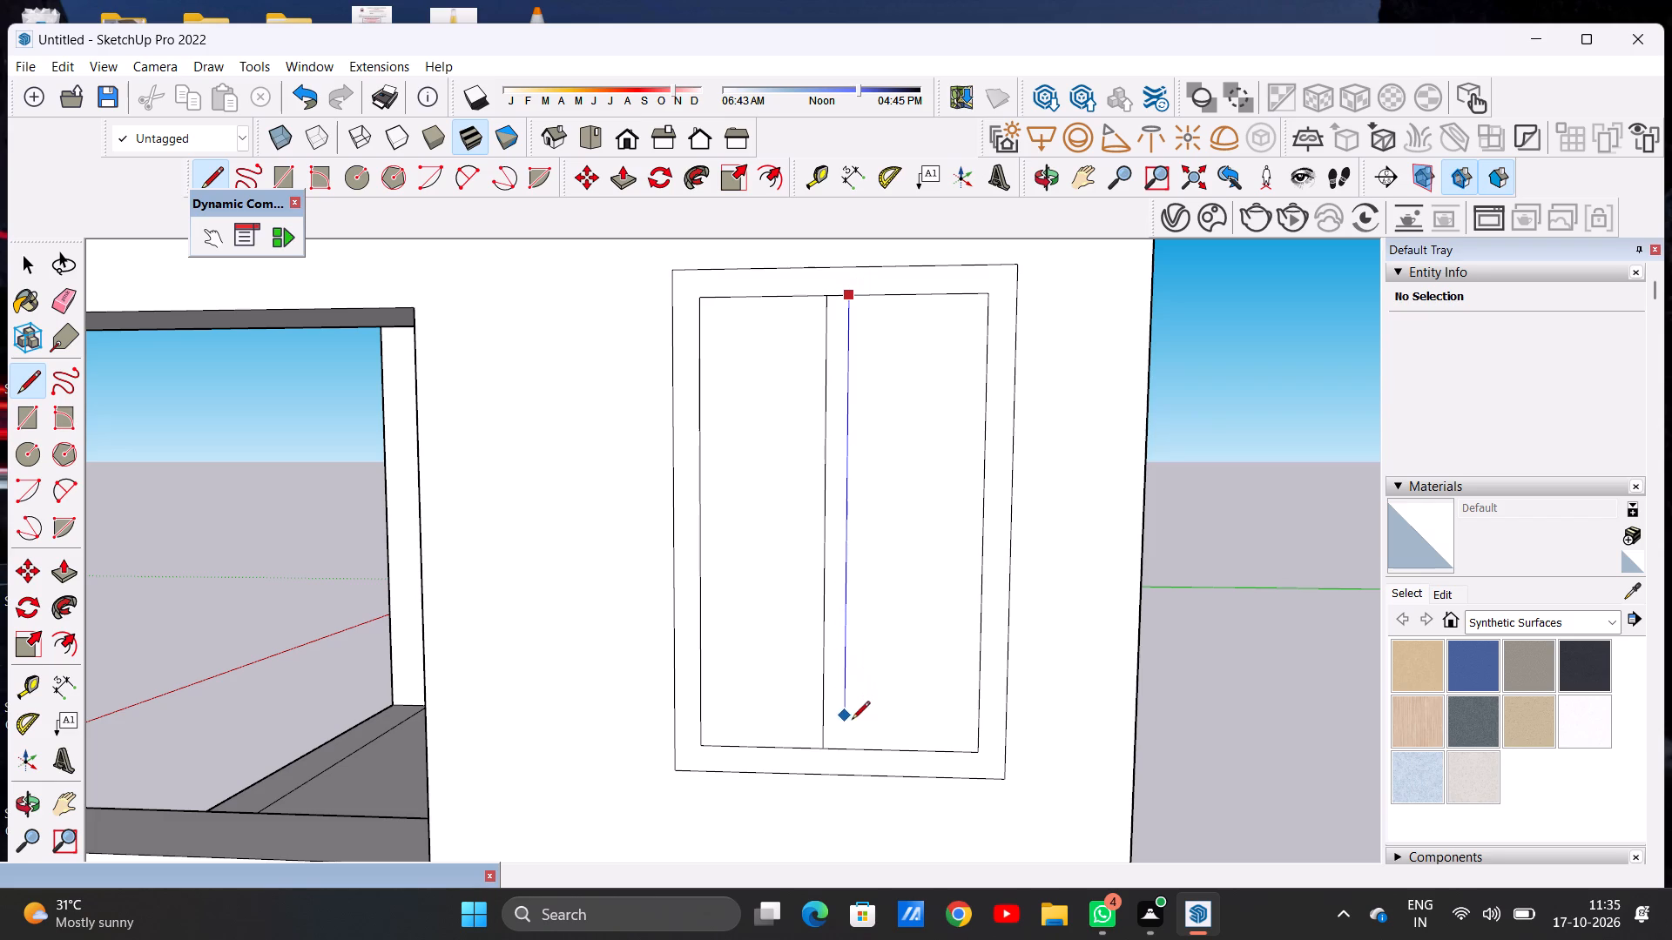
click(846, 755)
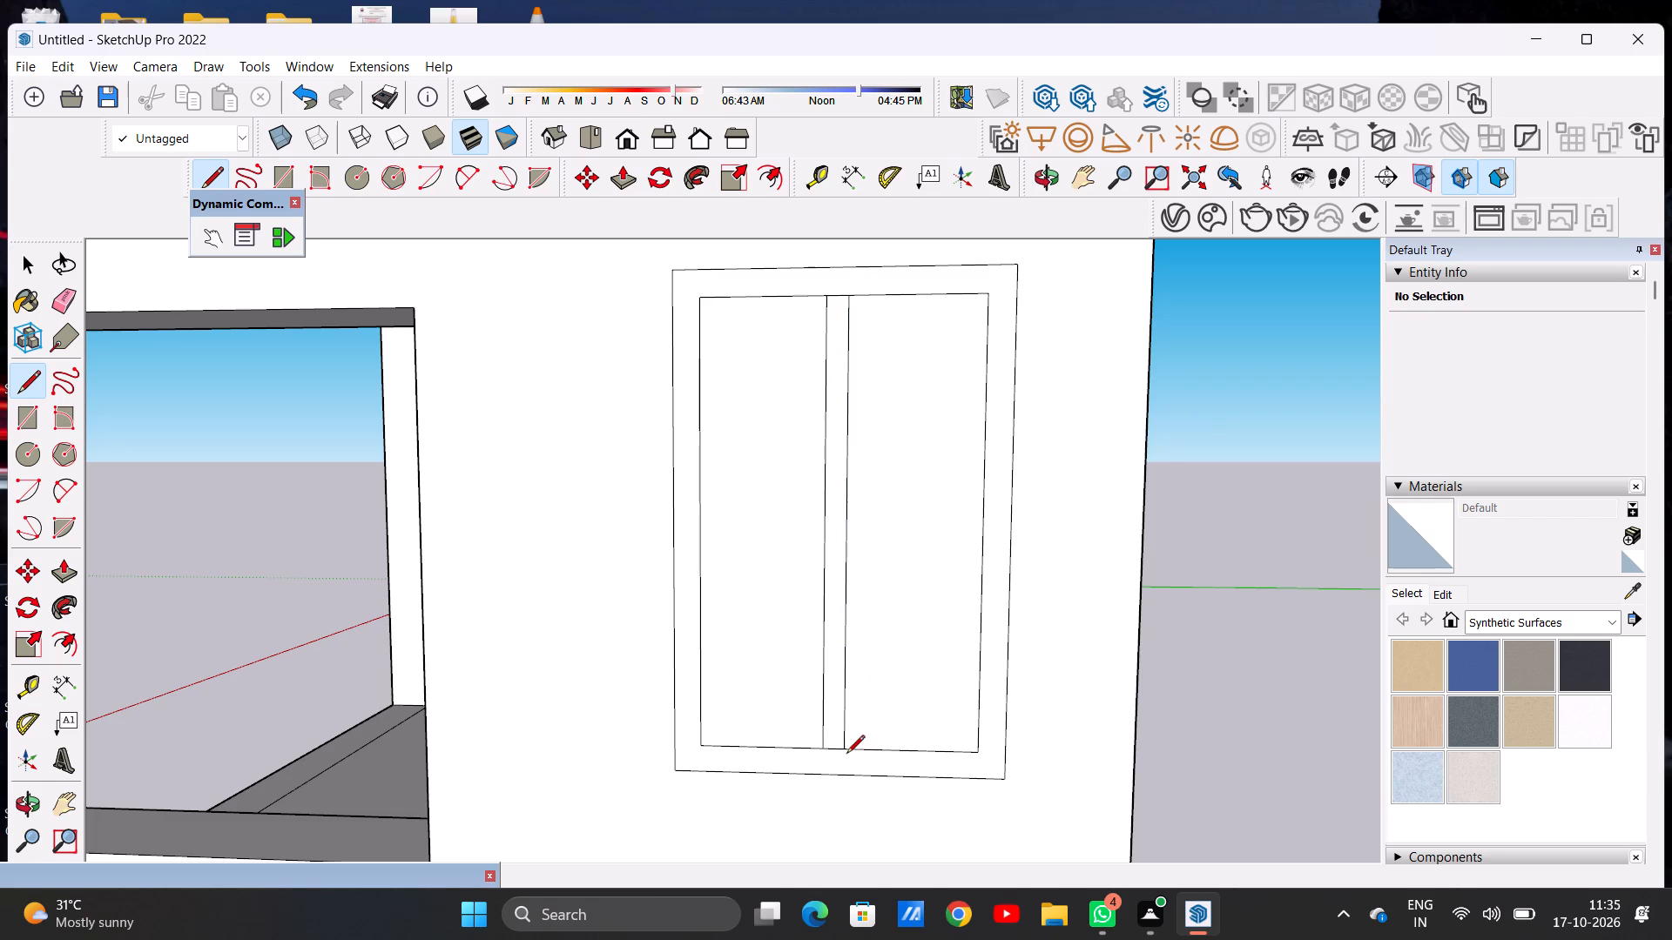
key(space)
Draw a line along the outer top edge of the larger window opening to close it with a face.
scroll(845, 702, down, 17)
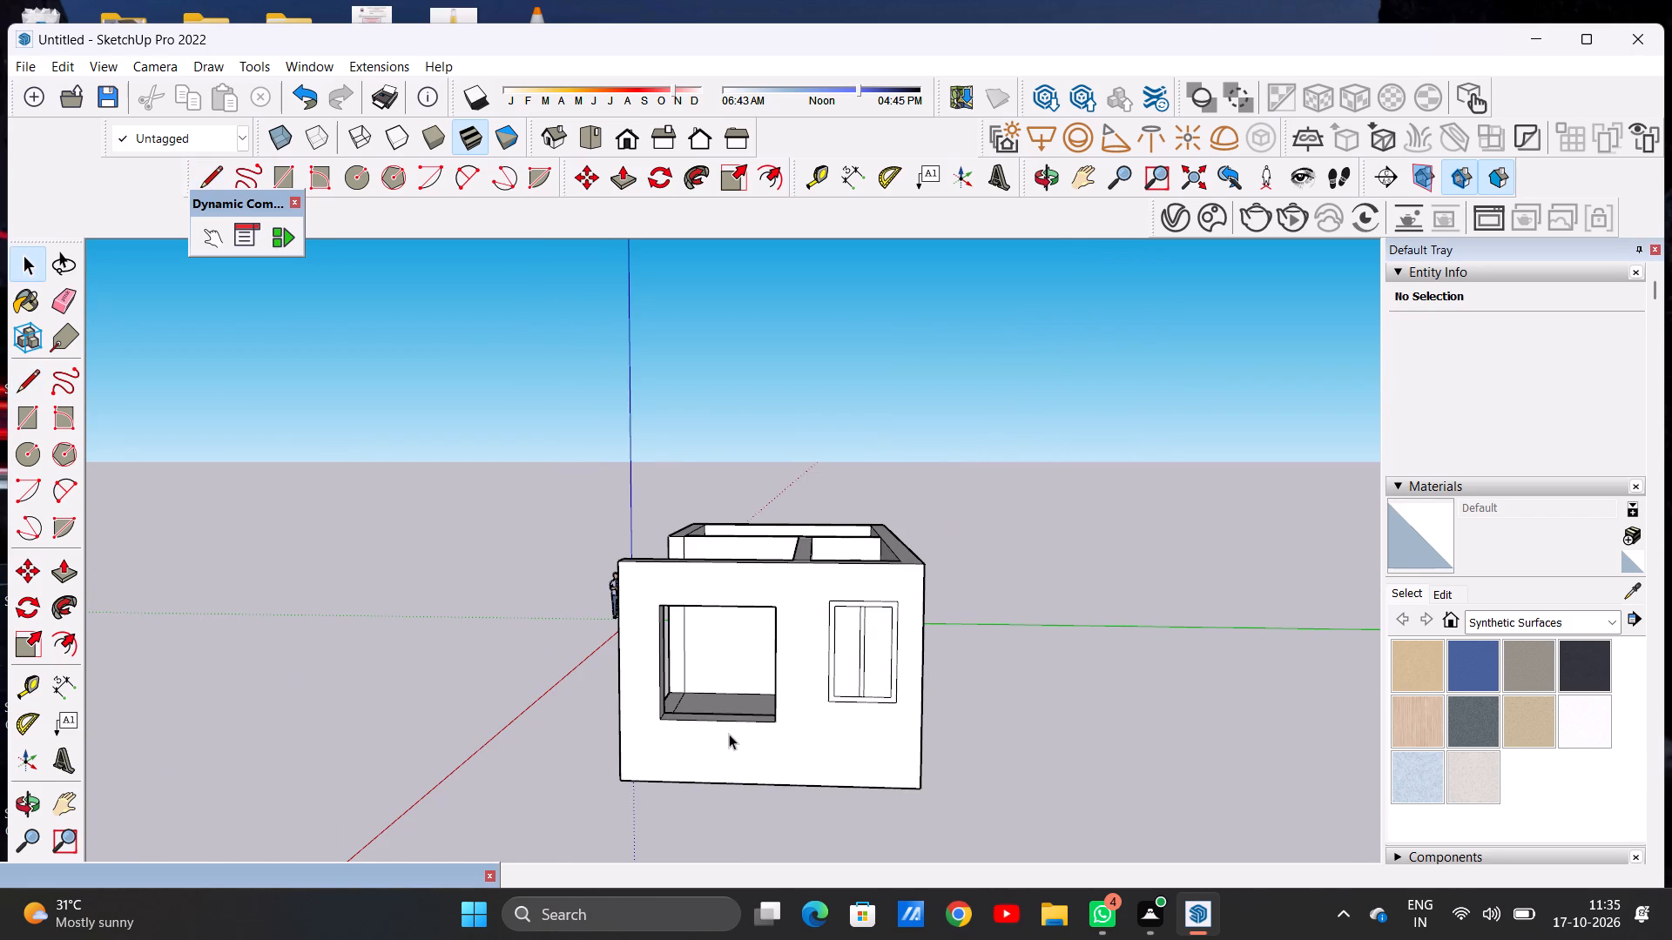
middle_click(740, 722)
scroll(728, 771, up, 6)
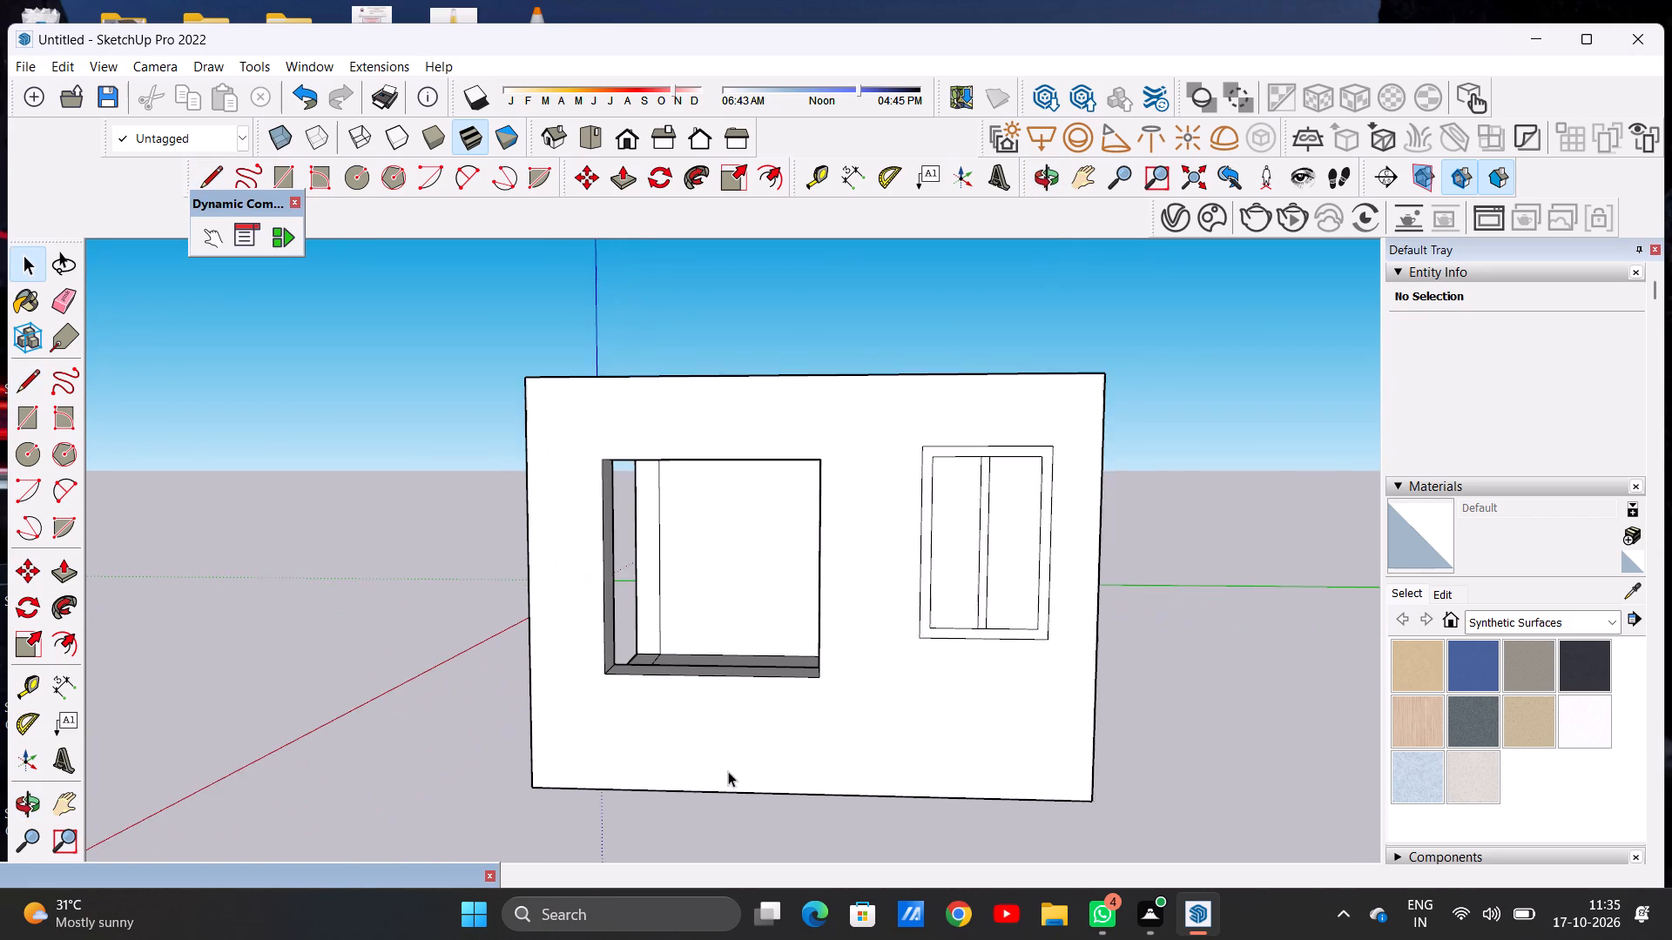
scroll(728, 771, up, 1)
key(l)
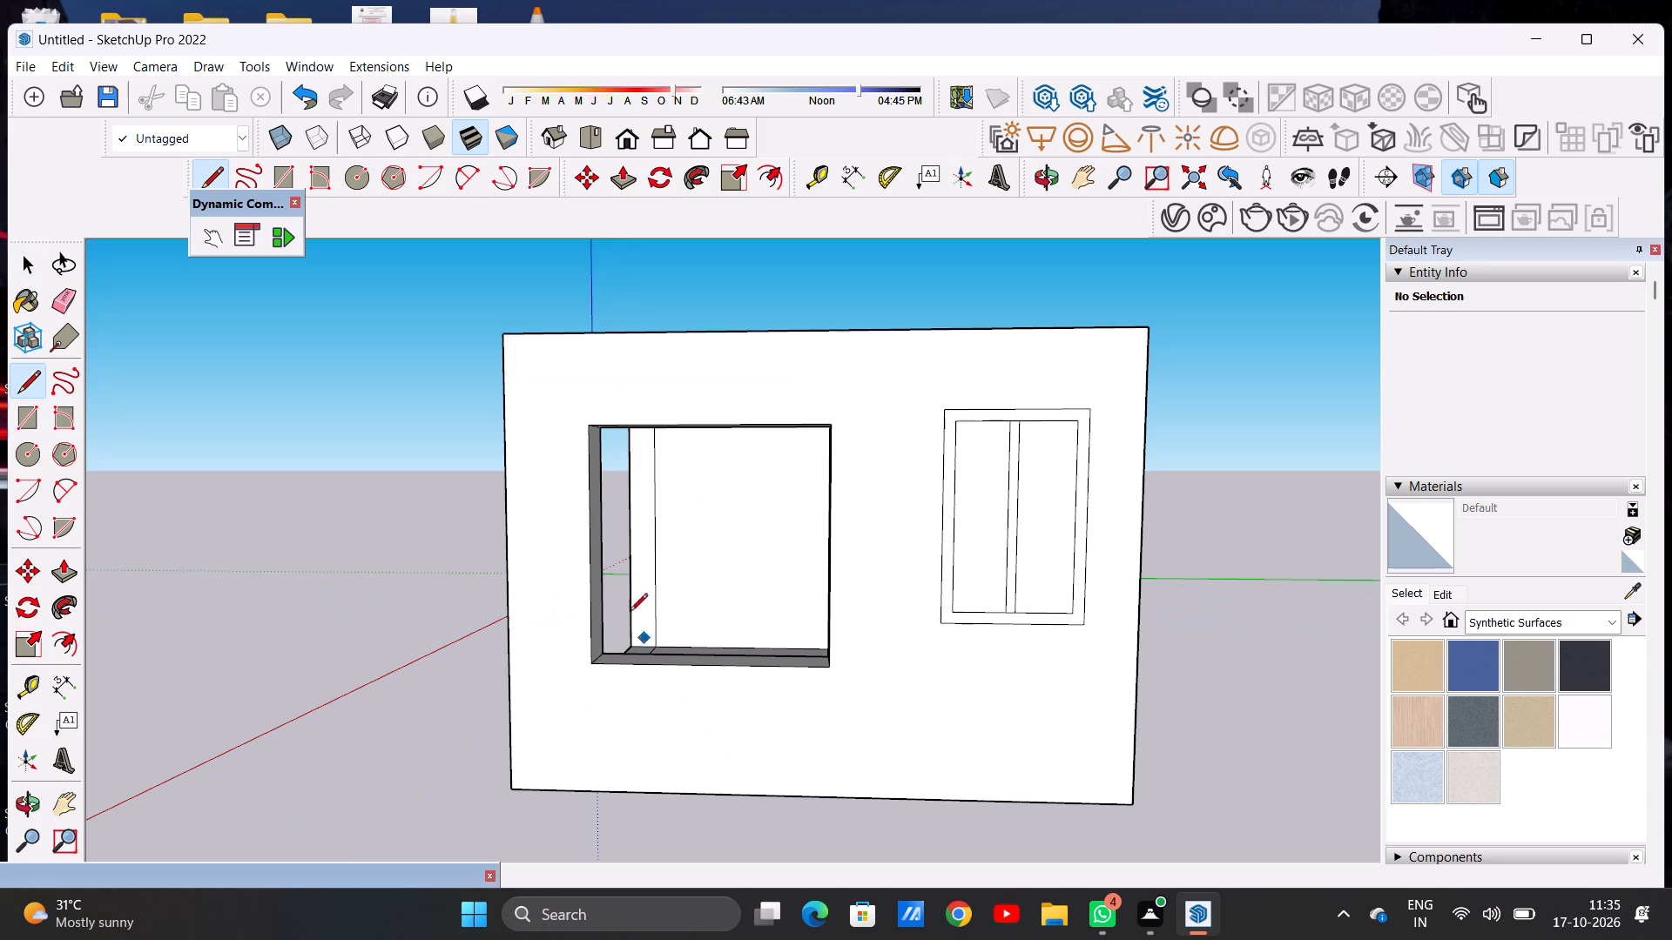
click(594, 434)
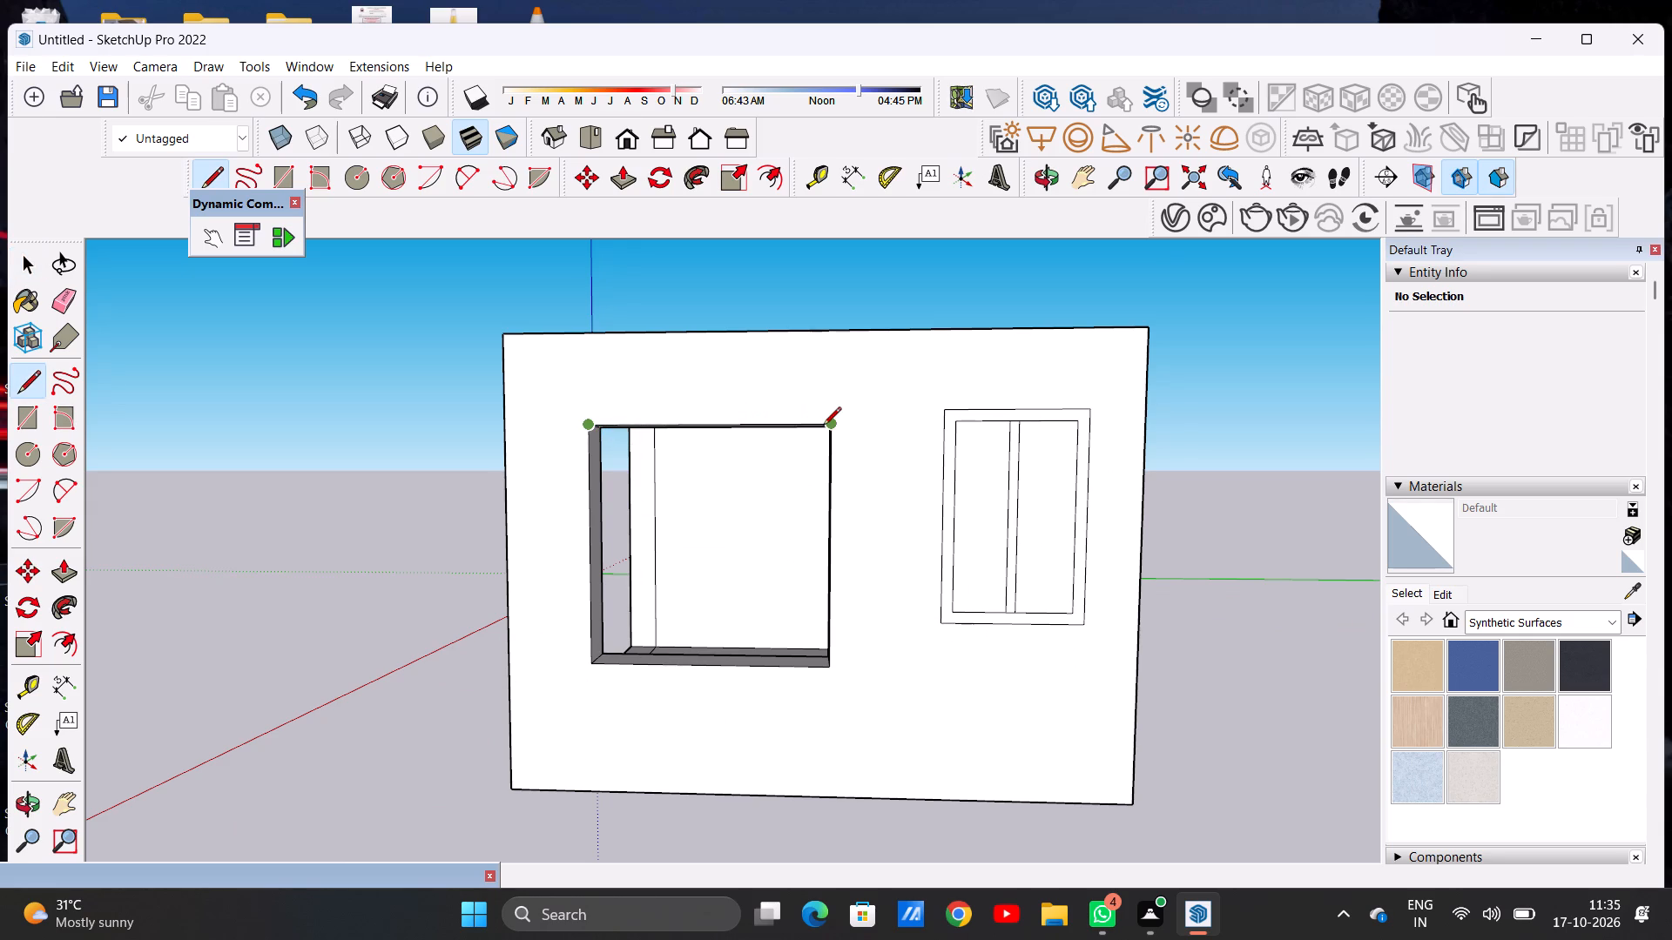
click(823, 426)
key(space)
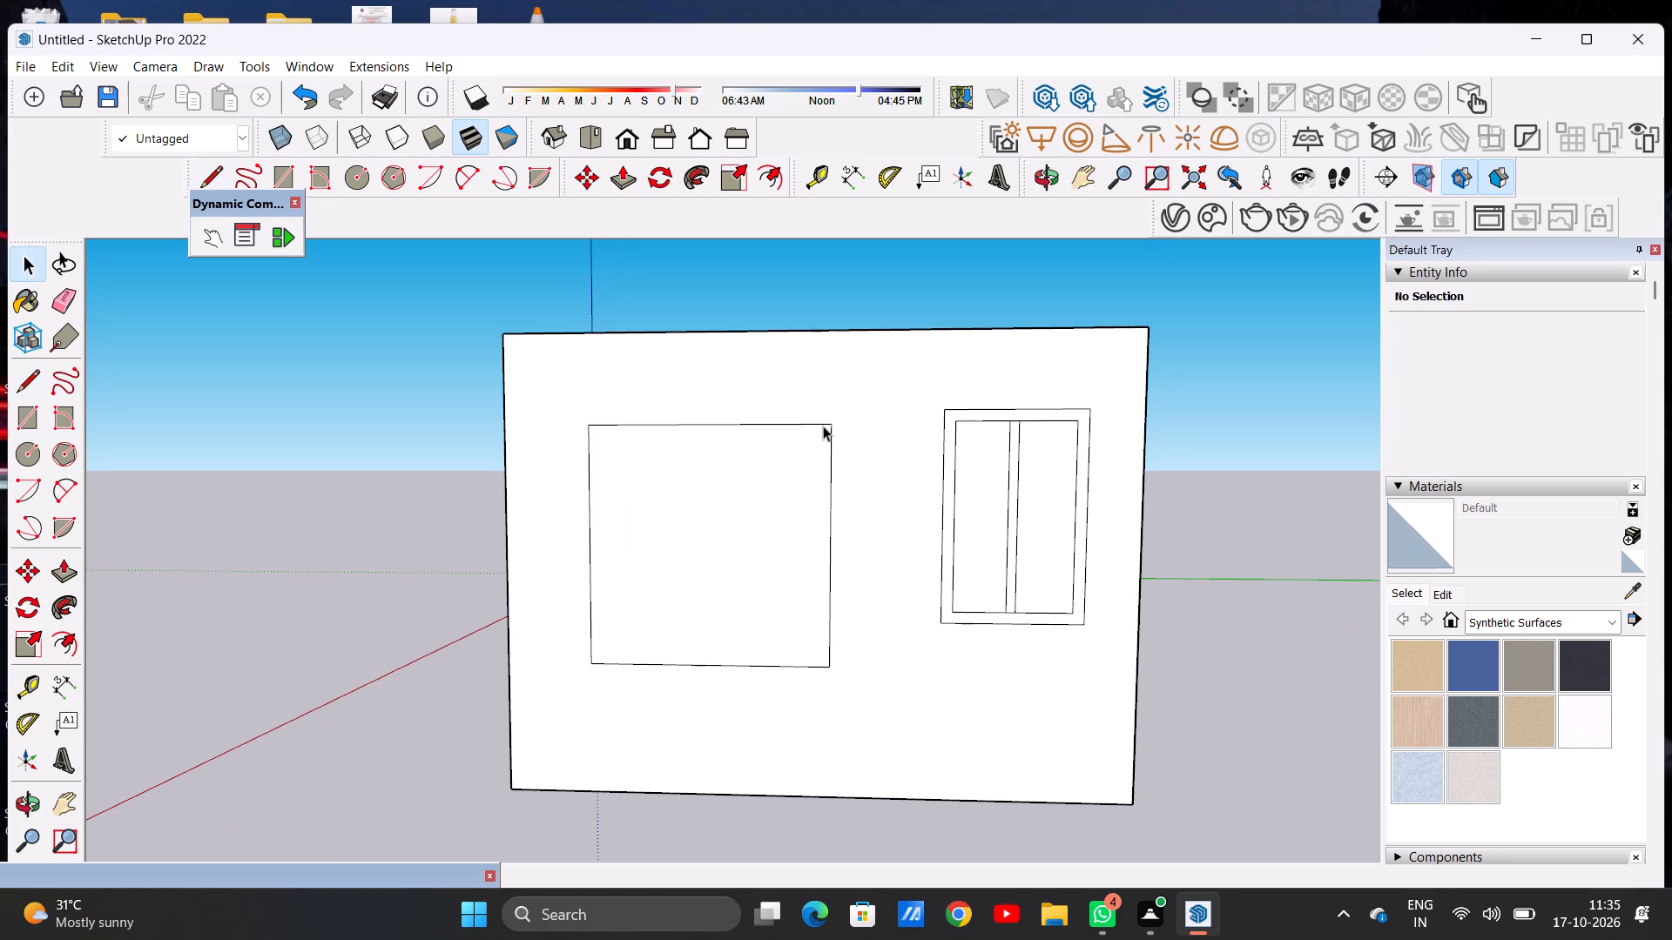
Offset the larger window face's outline slightly inward to form a narrow frame border.
text(OF)
click(754, 431)
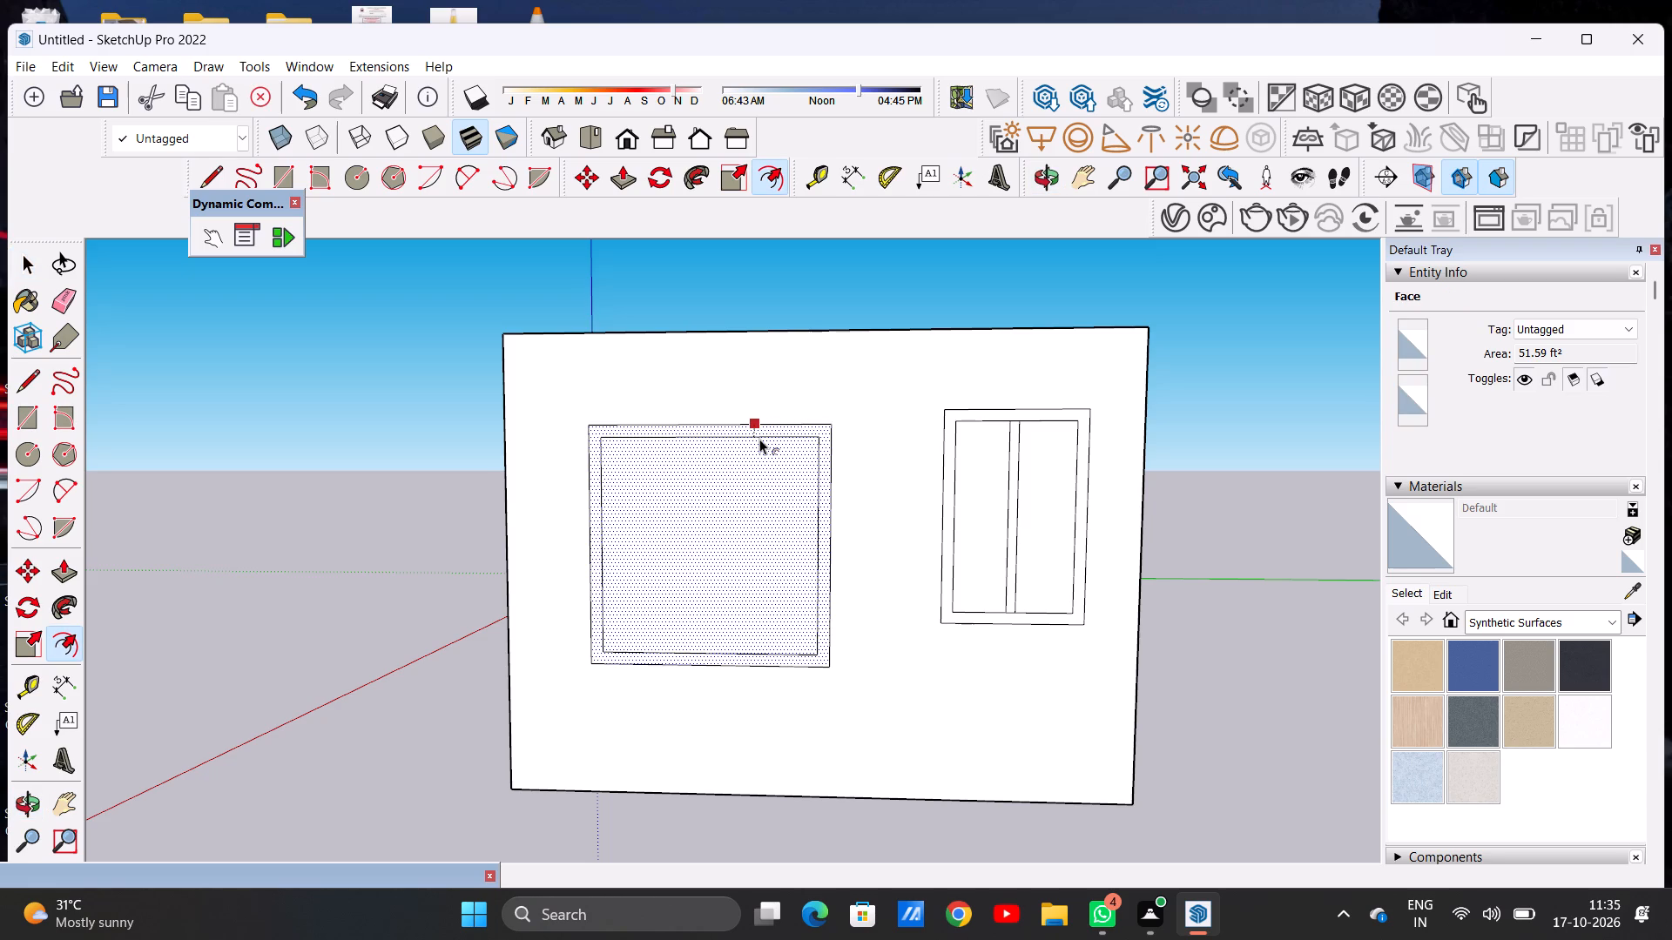
click(759, 439)
key(space)
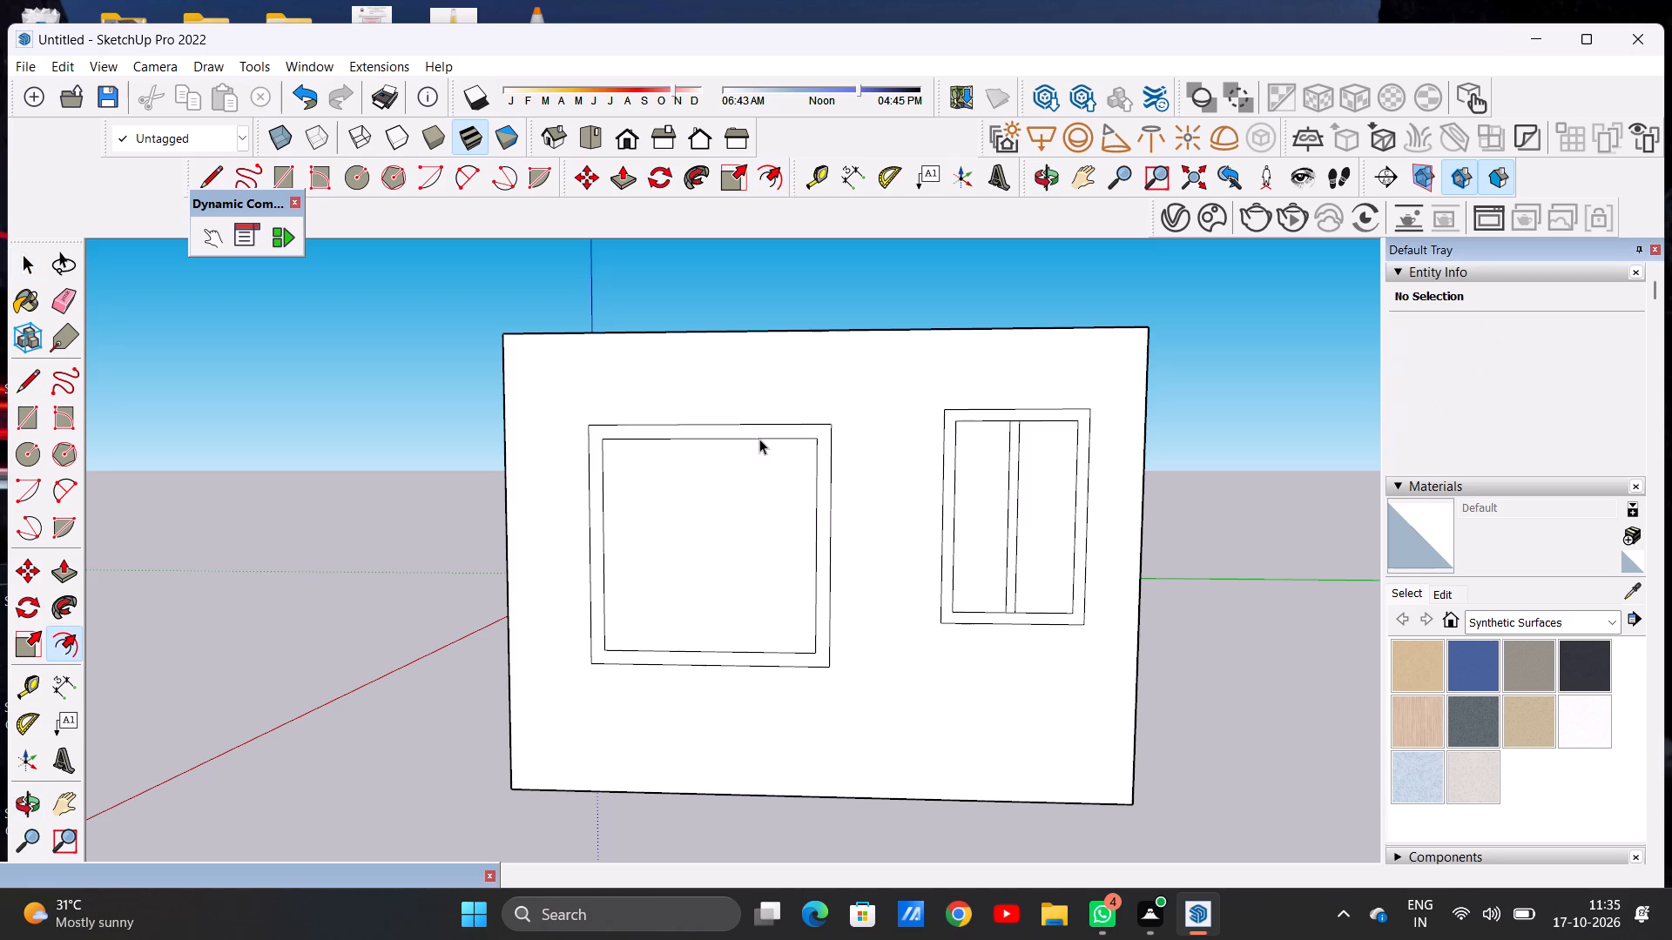
Draw two closely spaced vertical lines across the larger window's inner pane, about a quarter of the way along, to form a mullion.
key(l)
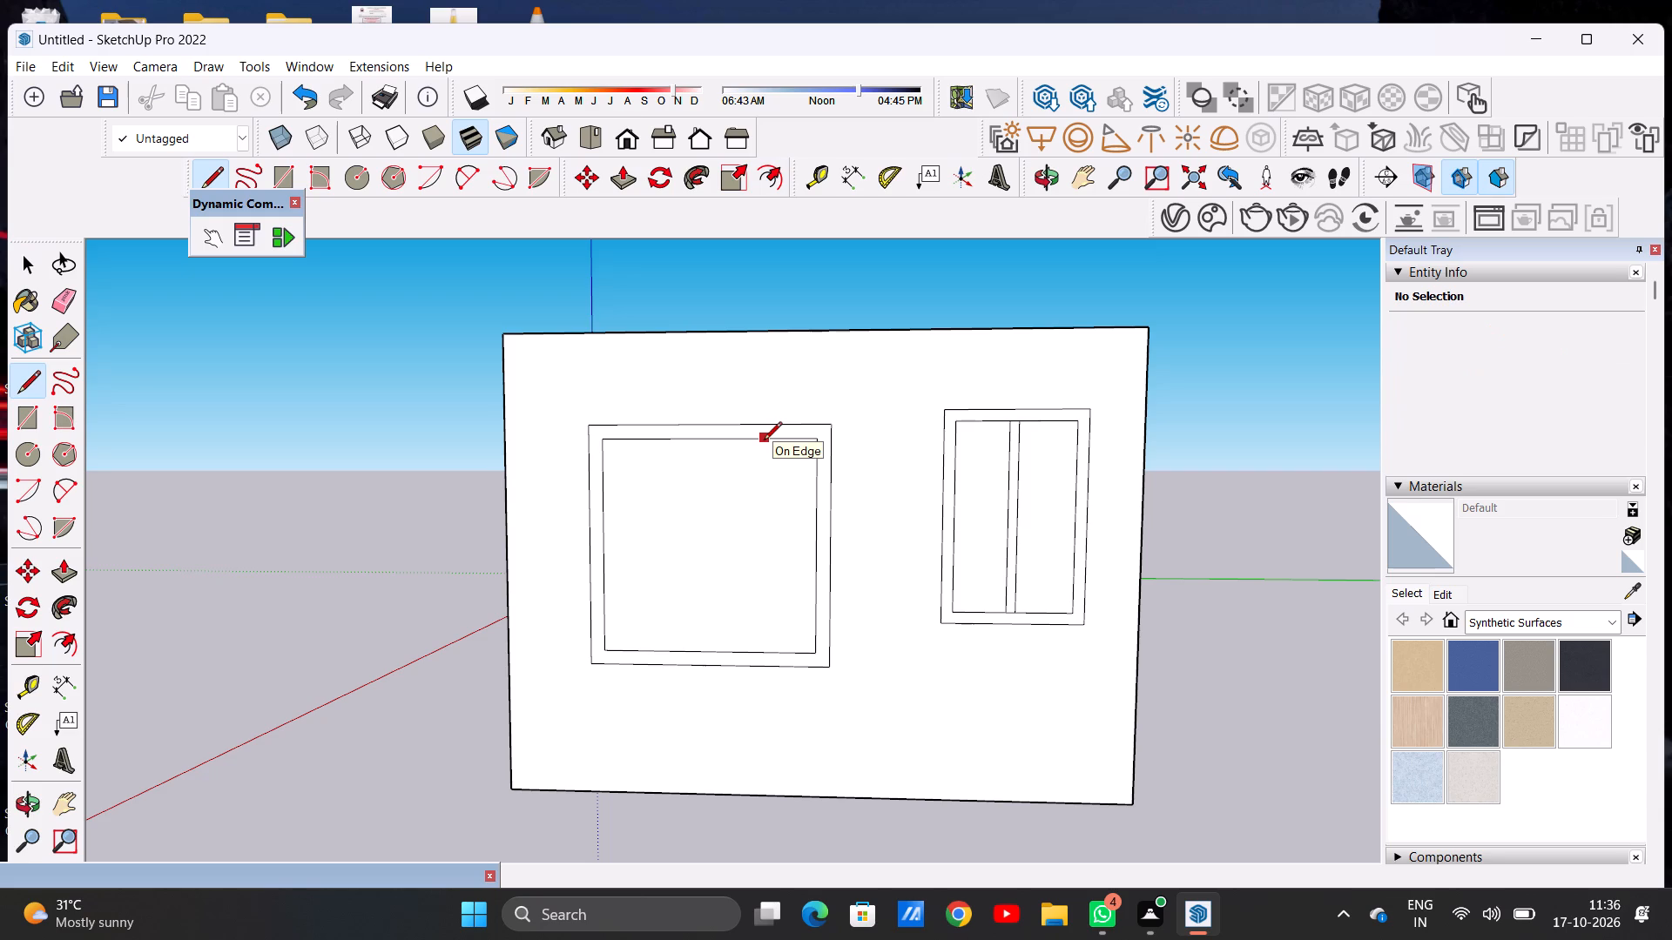
click(659, 434)
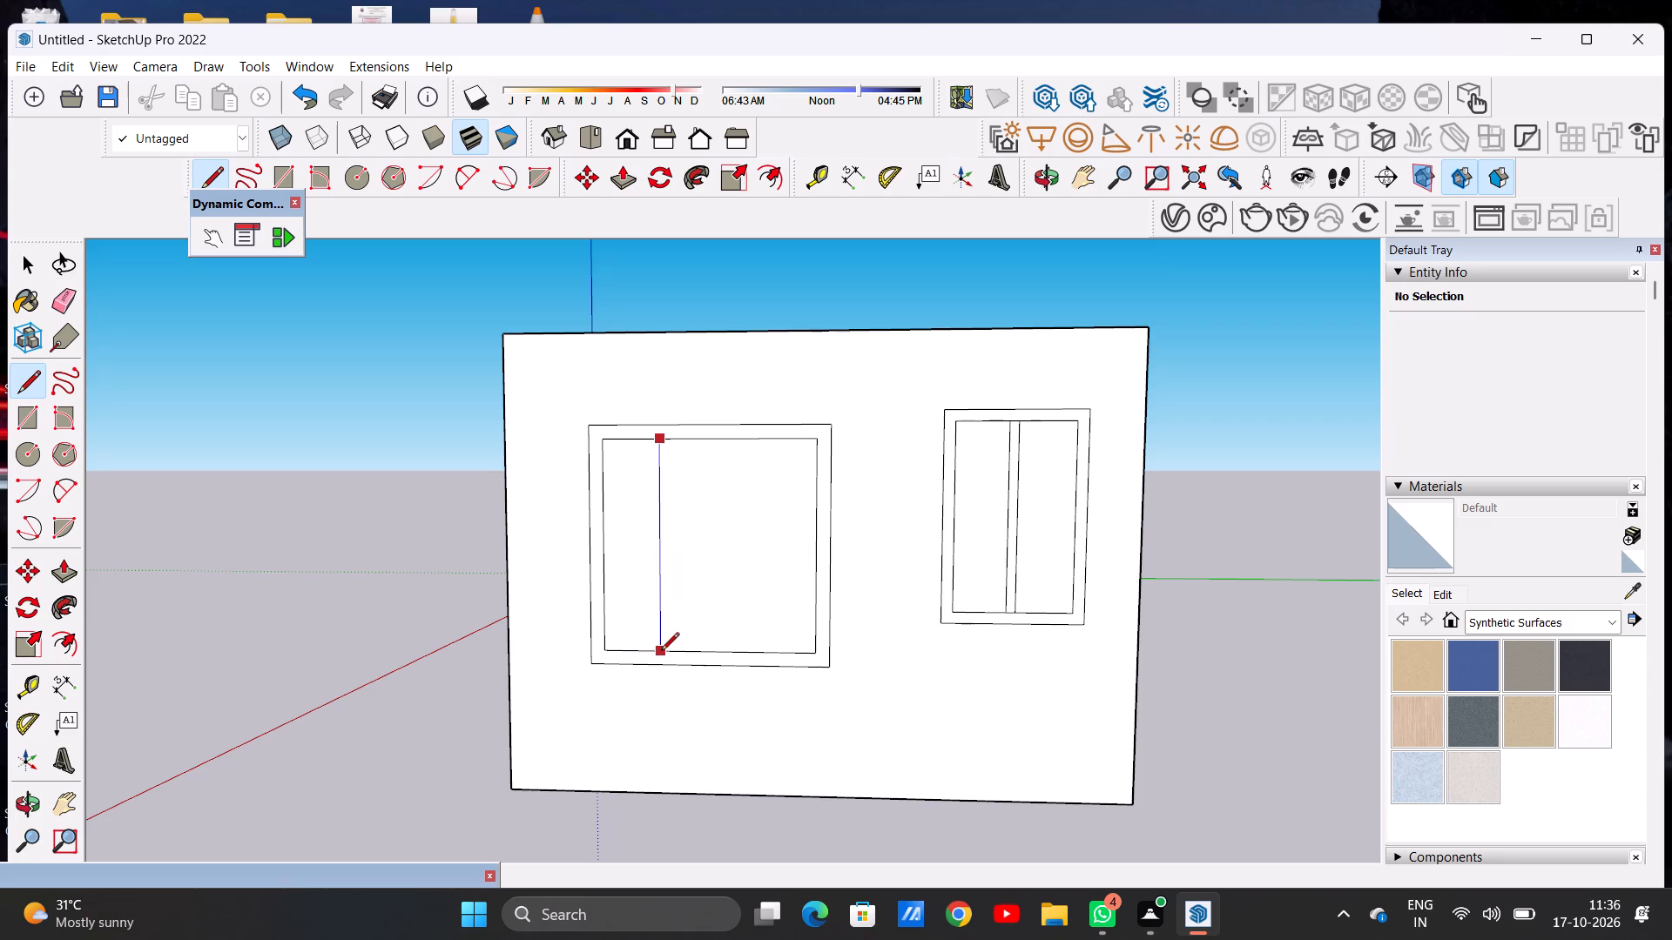
click(661, 652)
scroll(674, 654, up, 7)
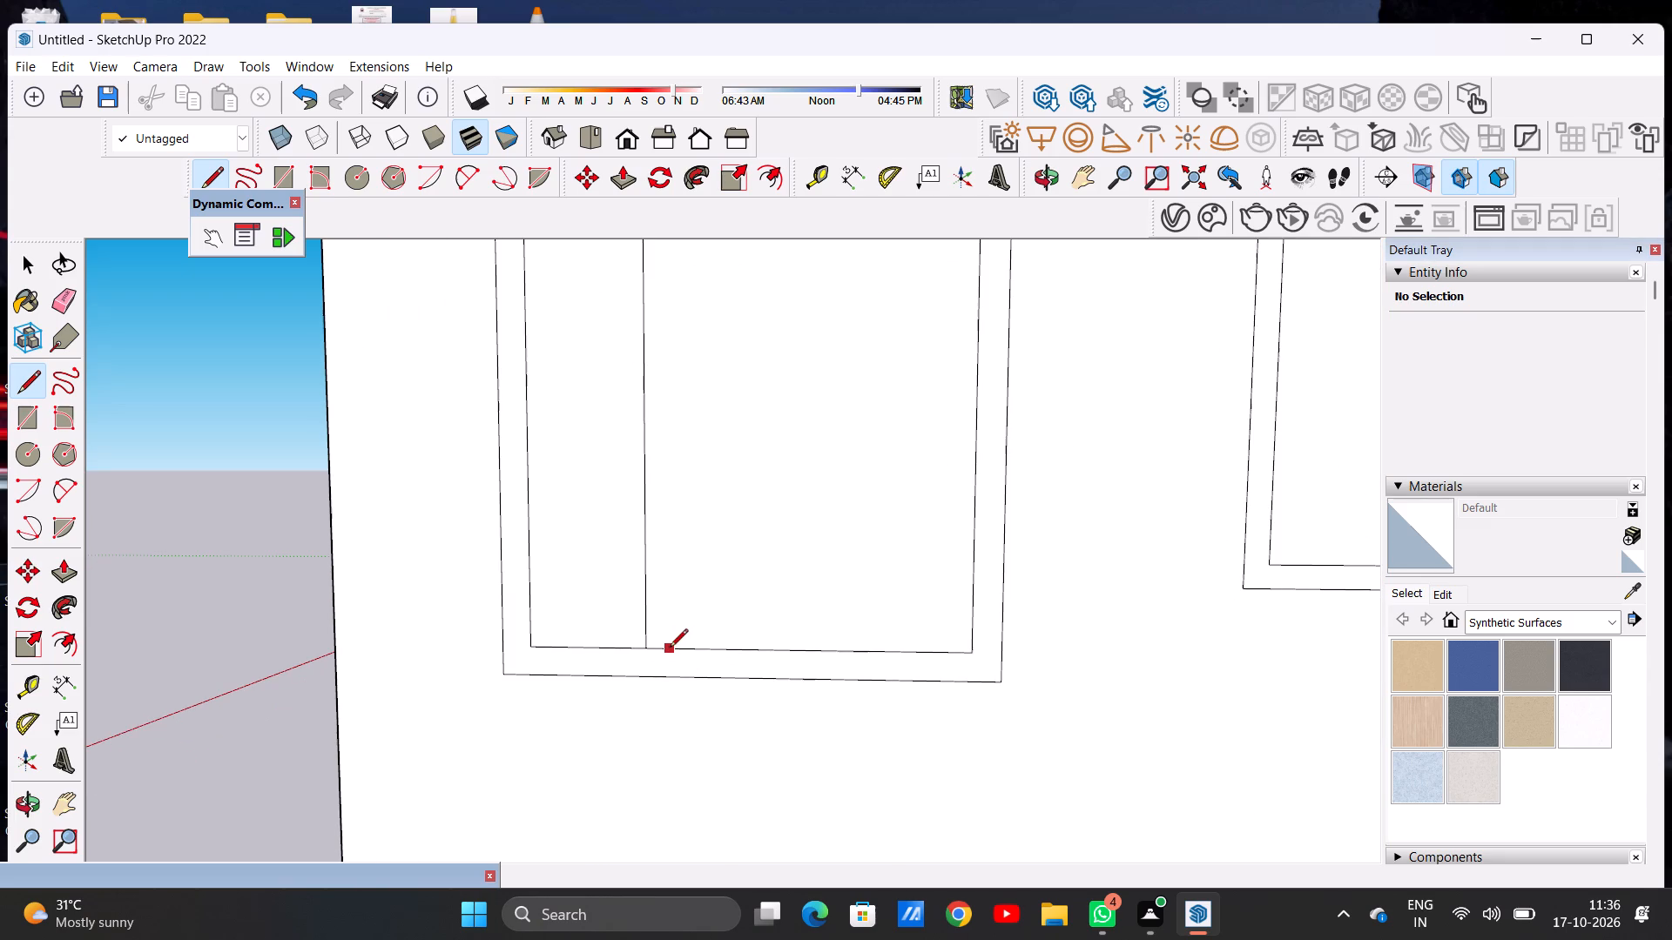
click(670, 648)
scroll(668, 561, down, 8)
scroll(668, 561, up, 1)
scroll(668, 561, down, 5)
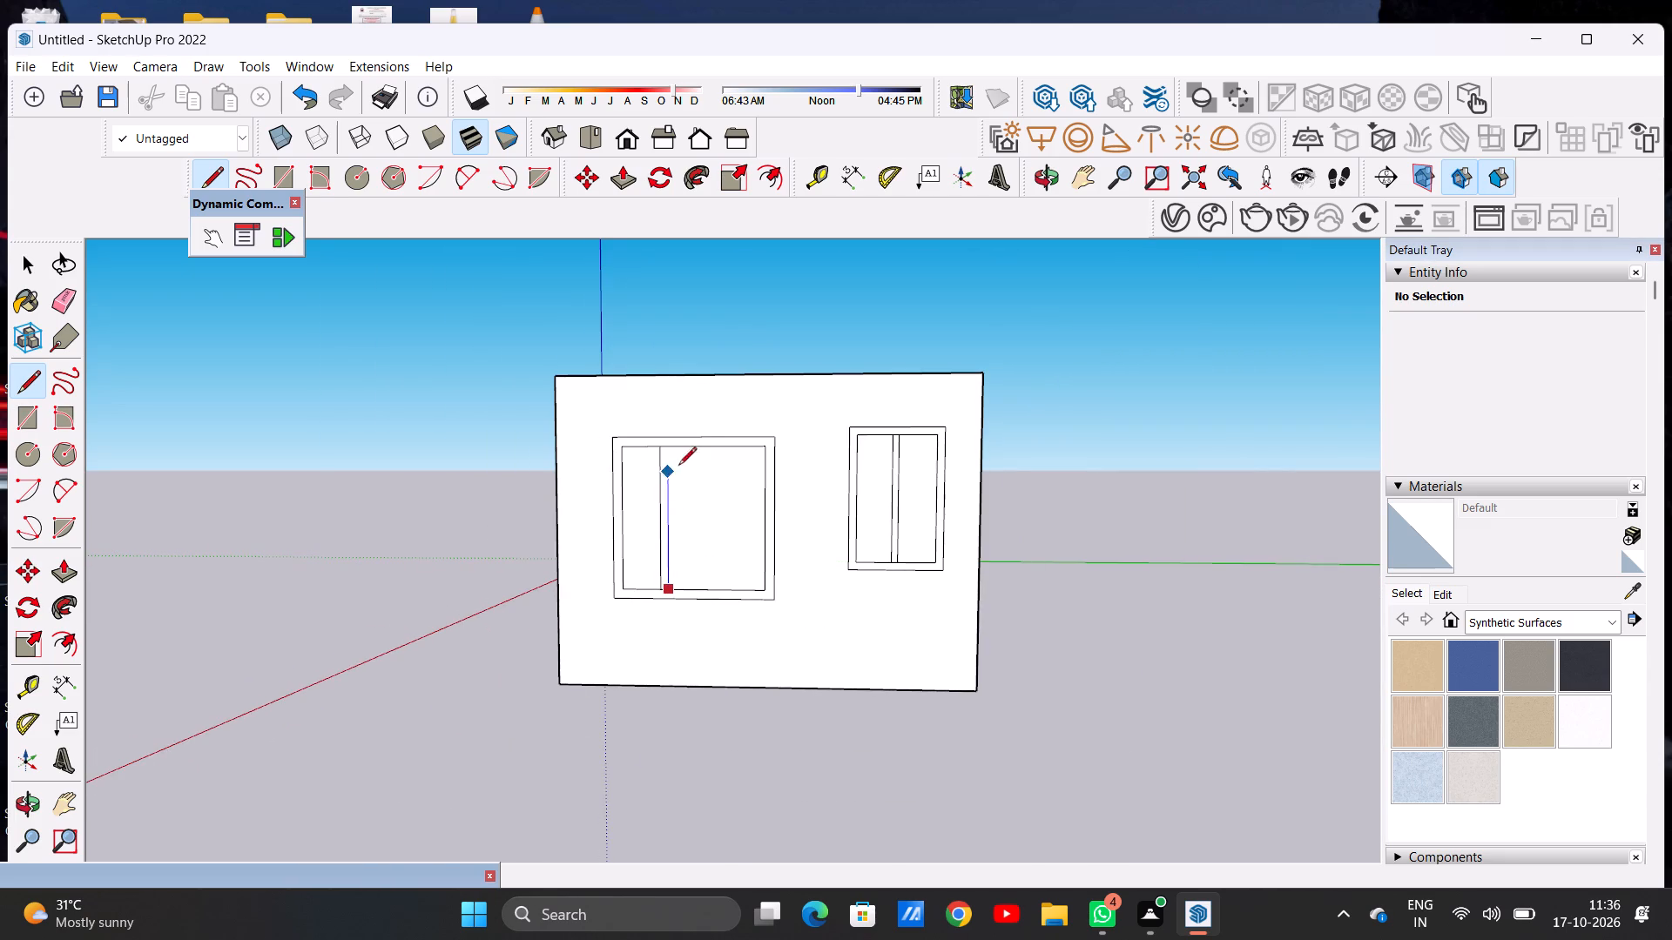
scroll(671, 448, up, 6)
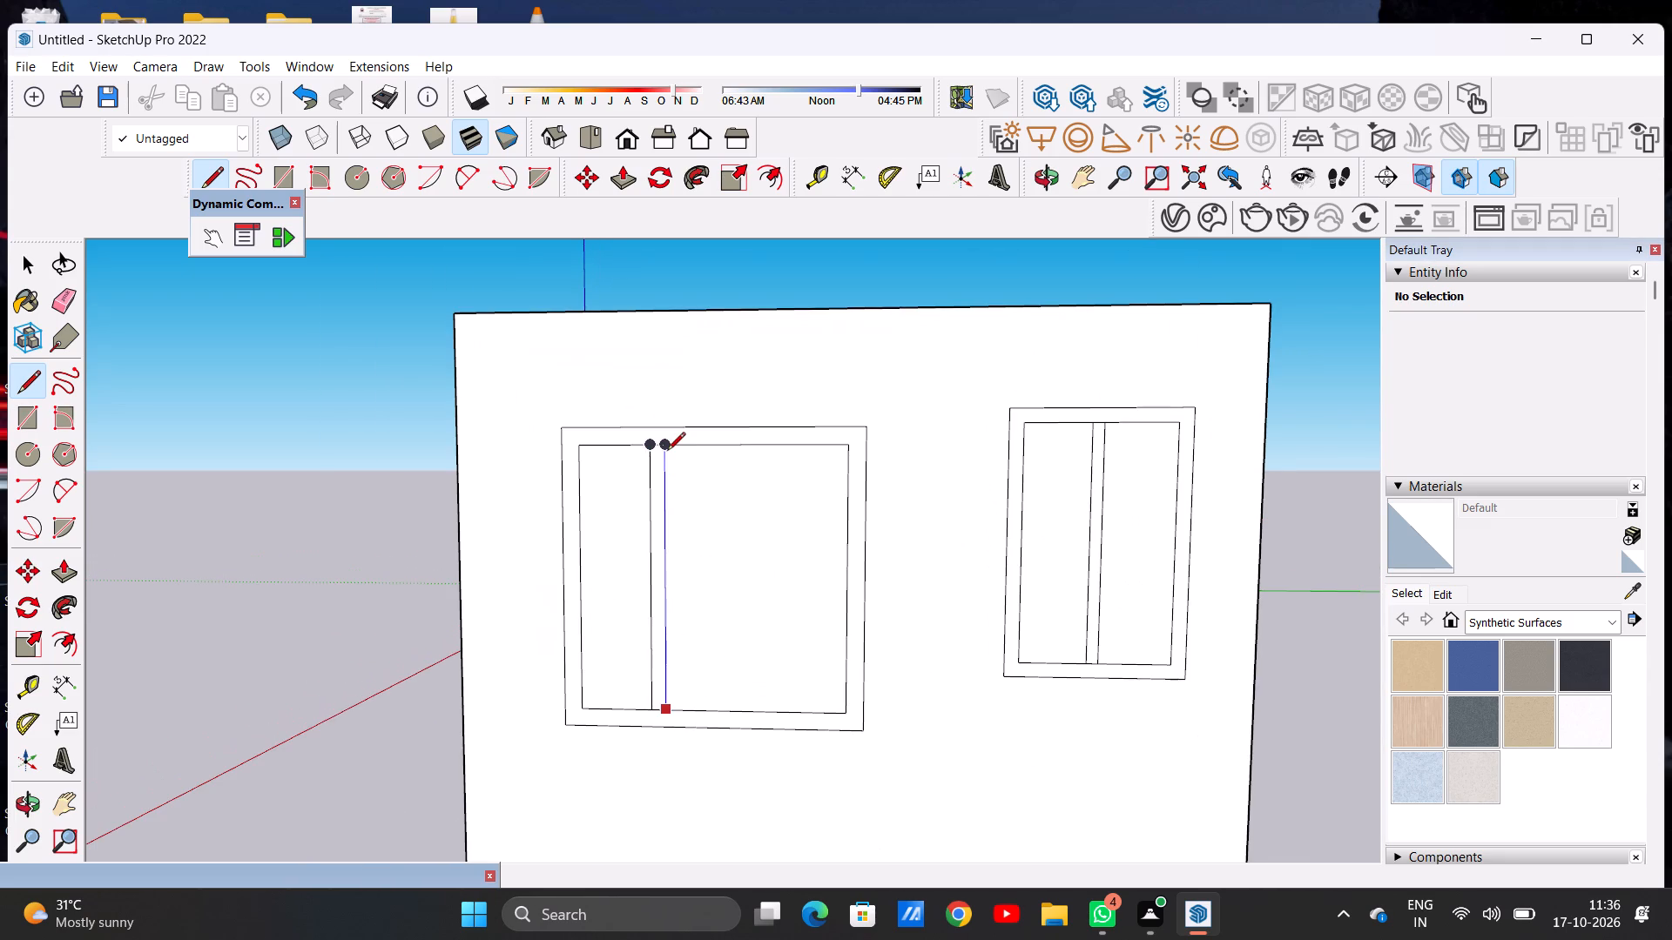
click(667, 452)
key(space)
Copy the larger window's mullion strip horizontally across the pane to divide it into three lights.
double_click(657, 691)
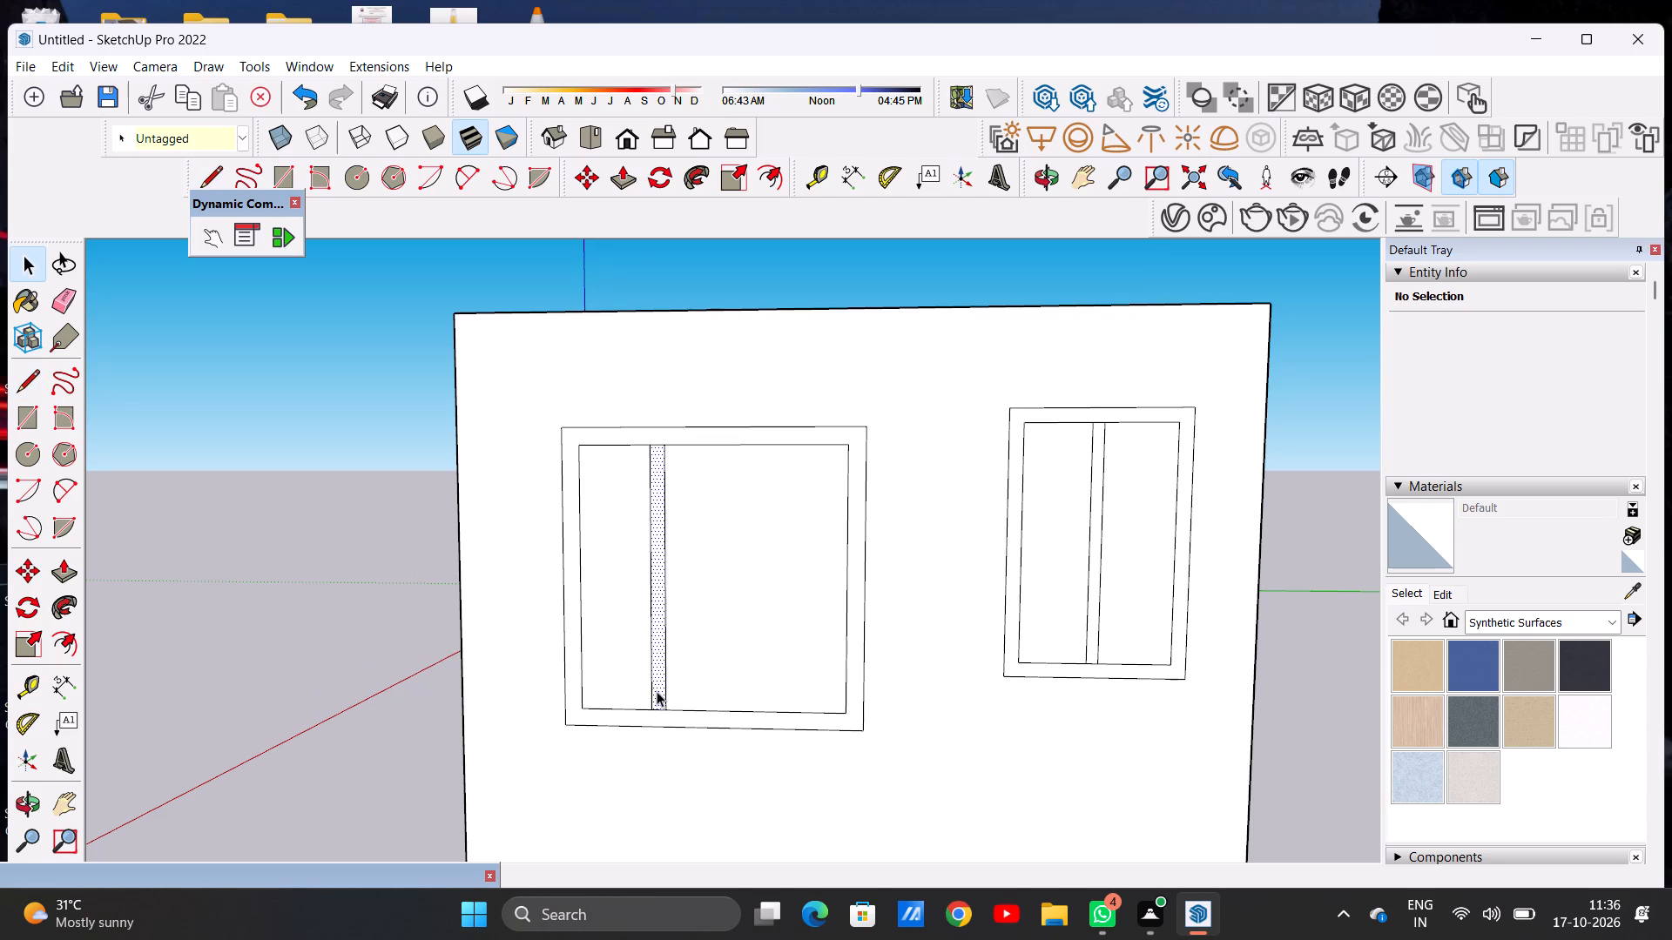
key(m)
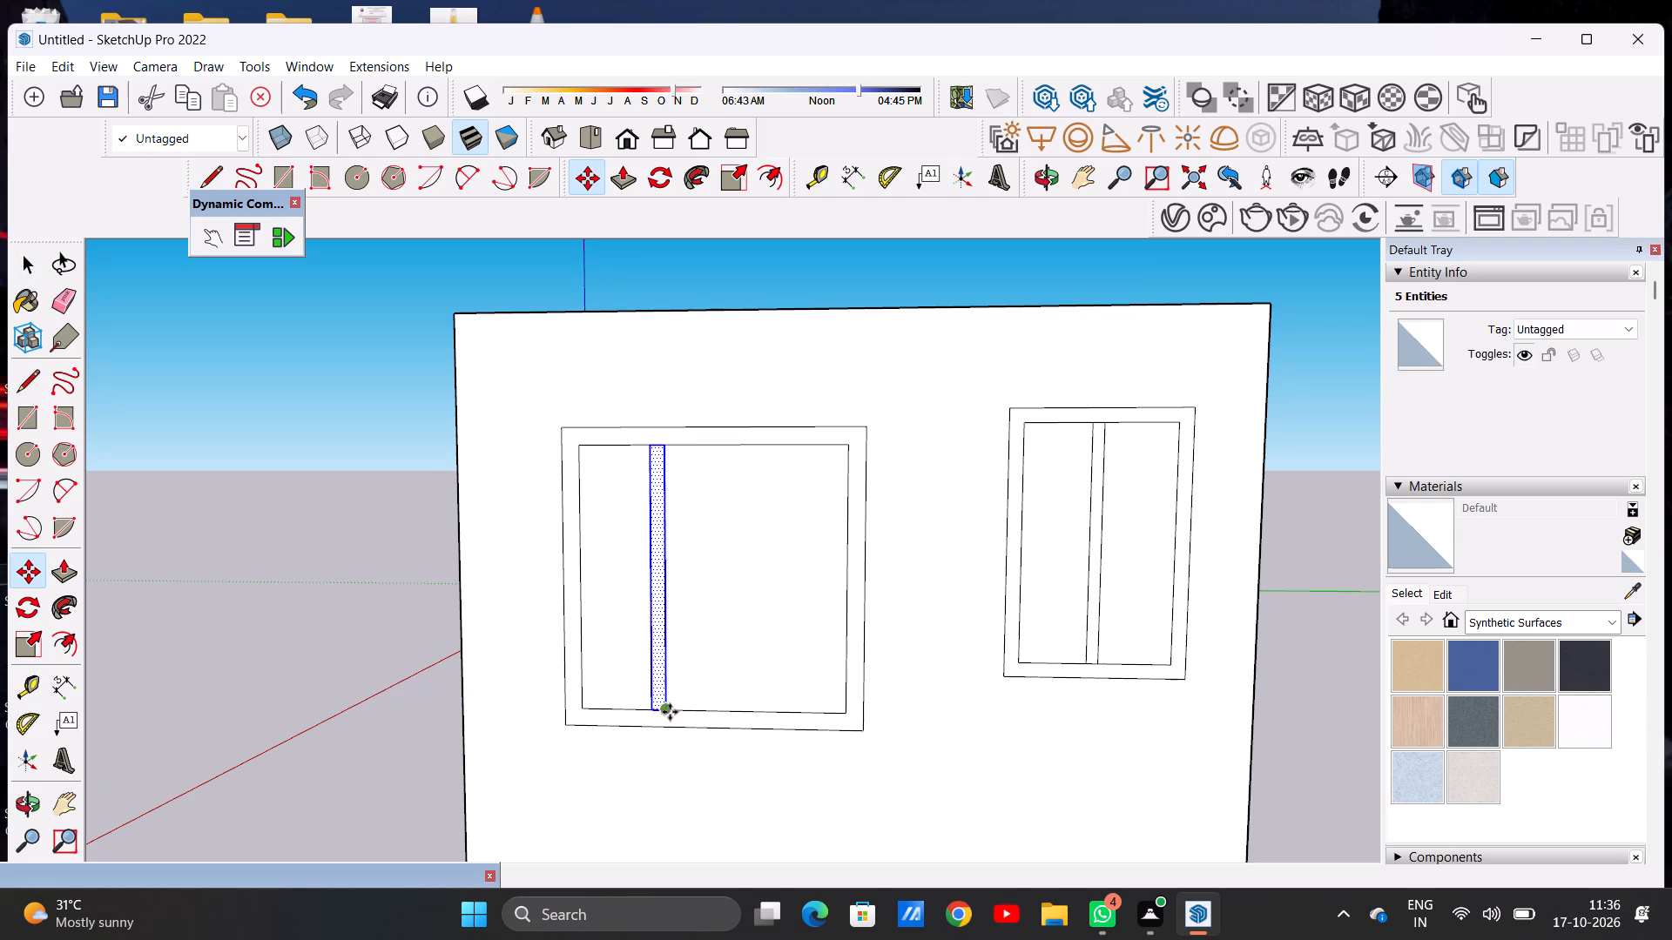
click(670, 712)
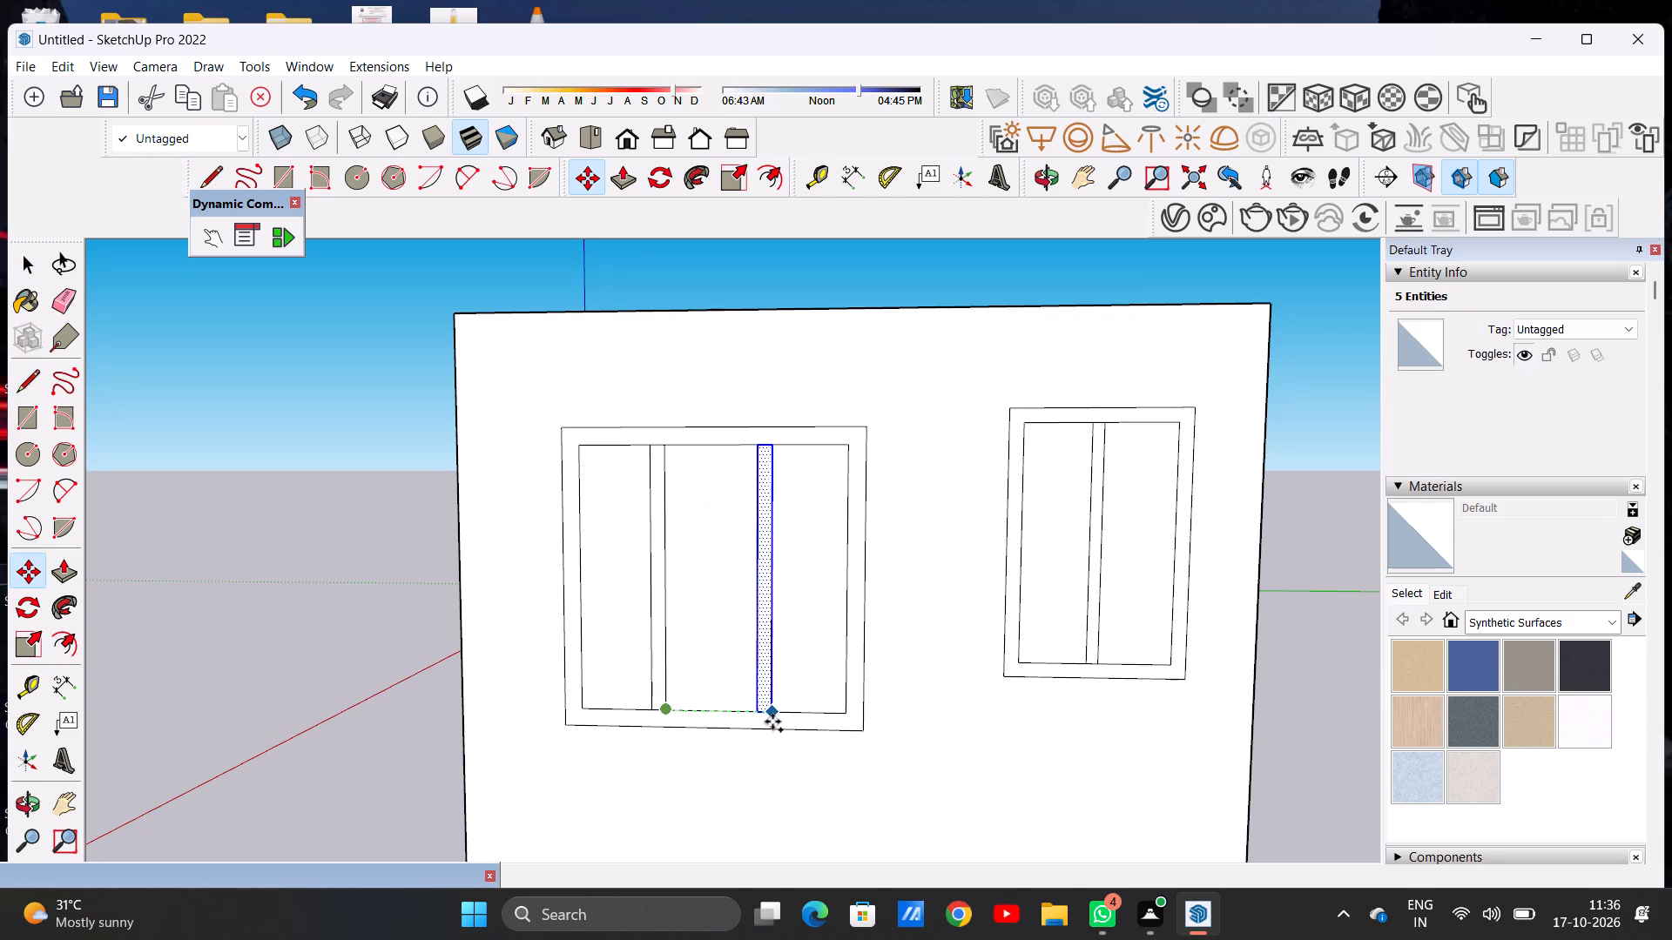
click(772, 722)
key(space)
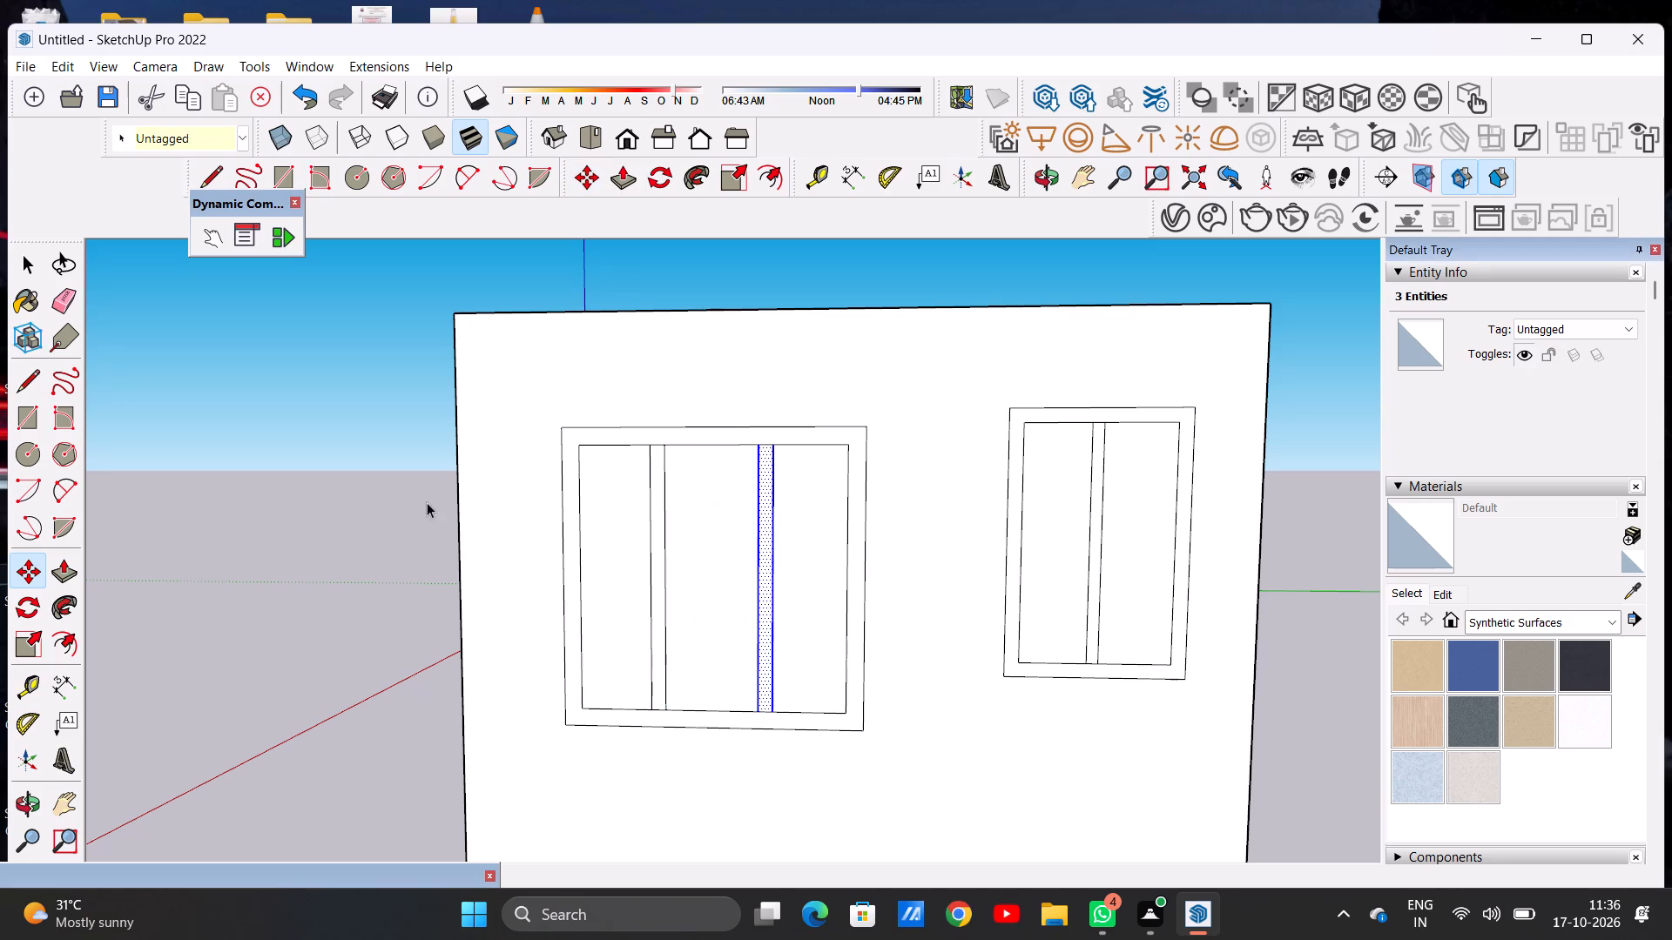
click(414, 485)
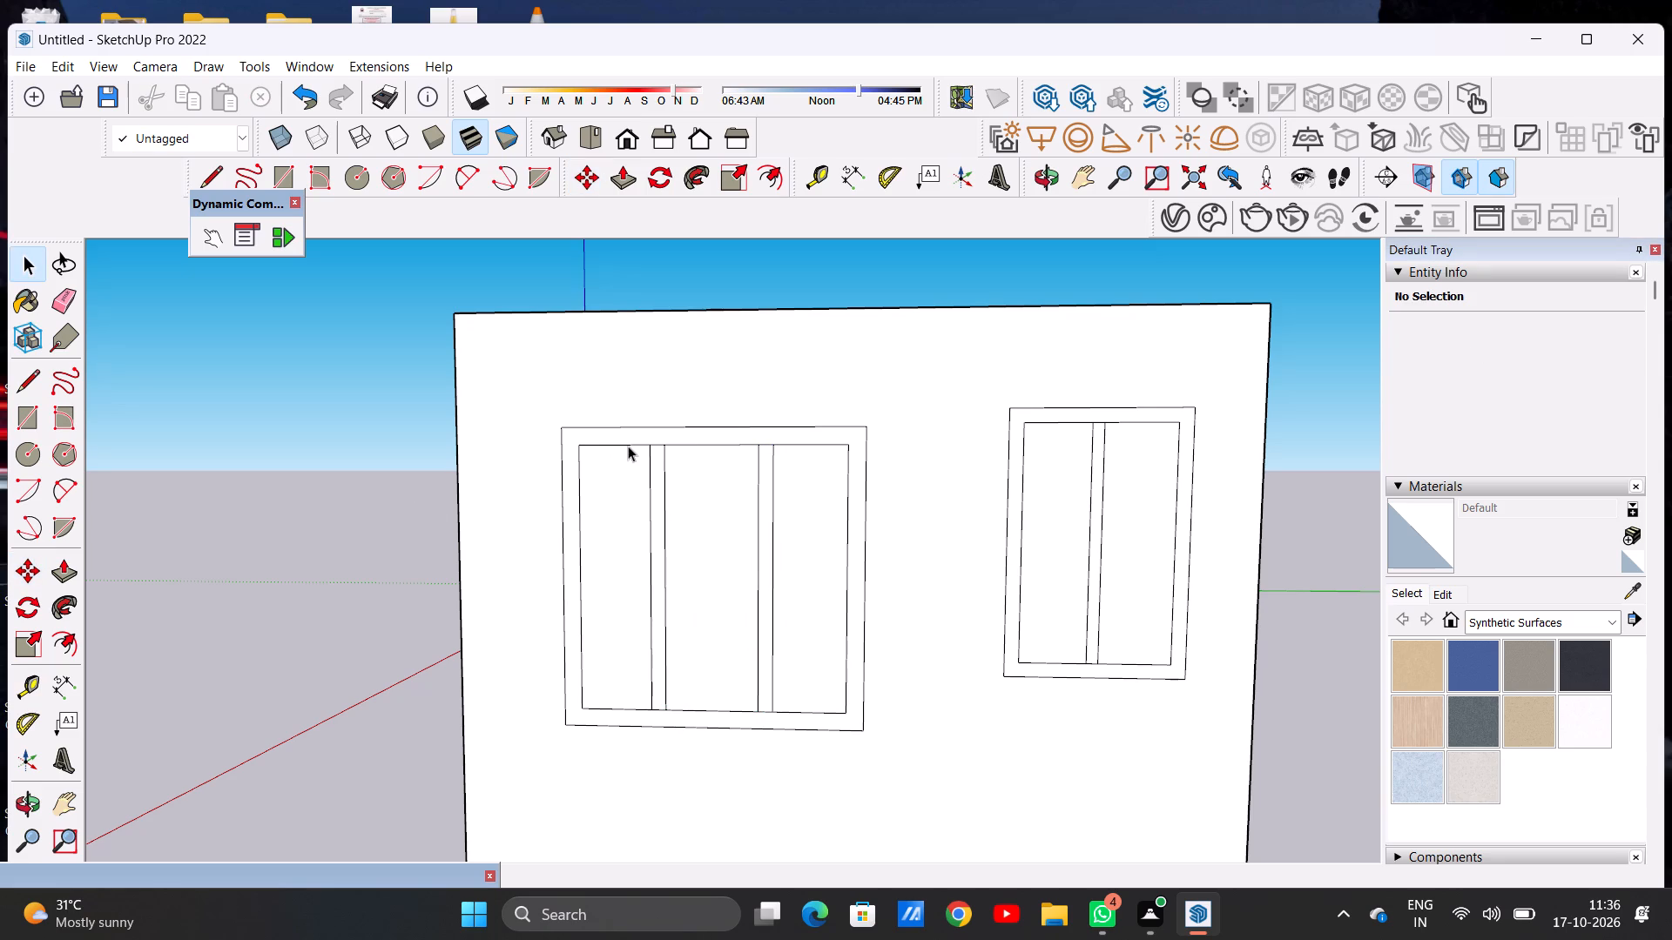
Examine the building's open side, rooms, partition walls and end-wall windows from several angles.
scroll(630, 445, down, 6)
scroll(589, 467, up, 1)
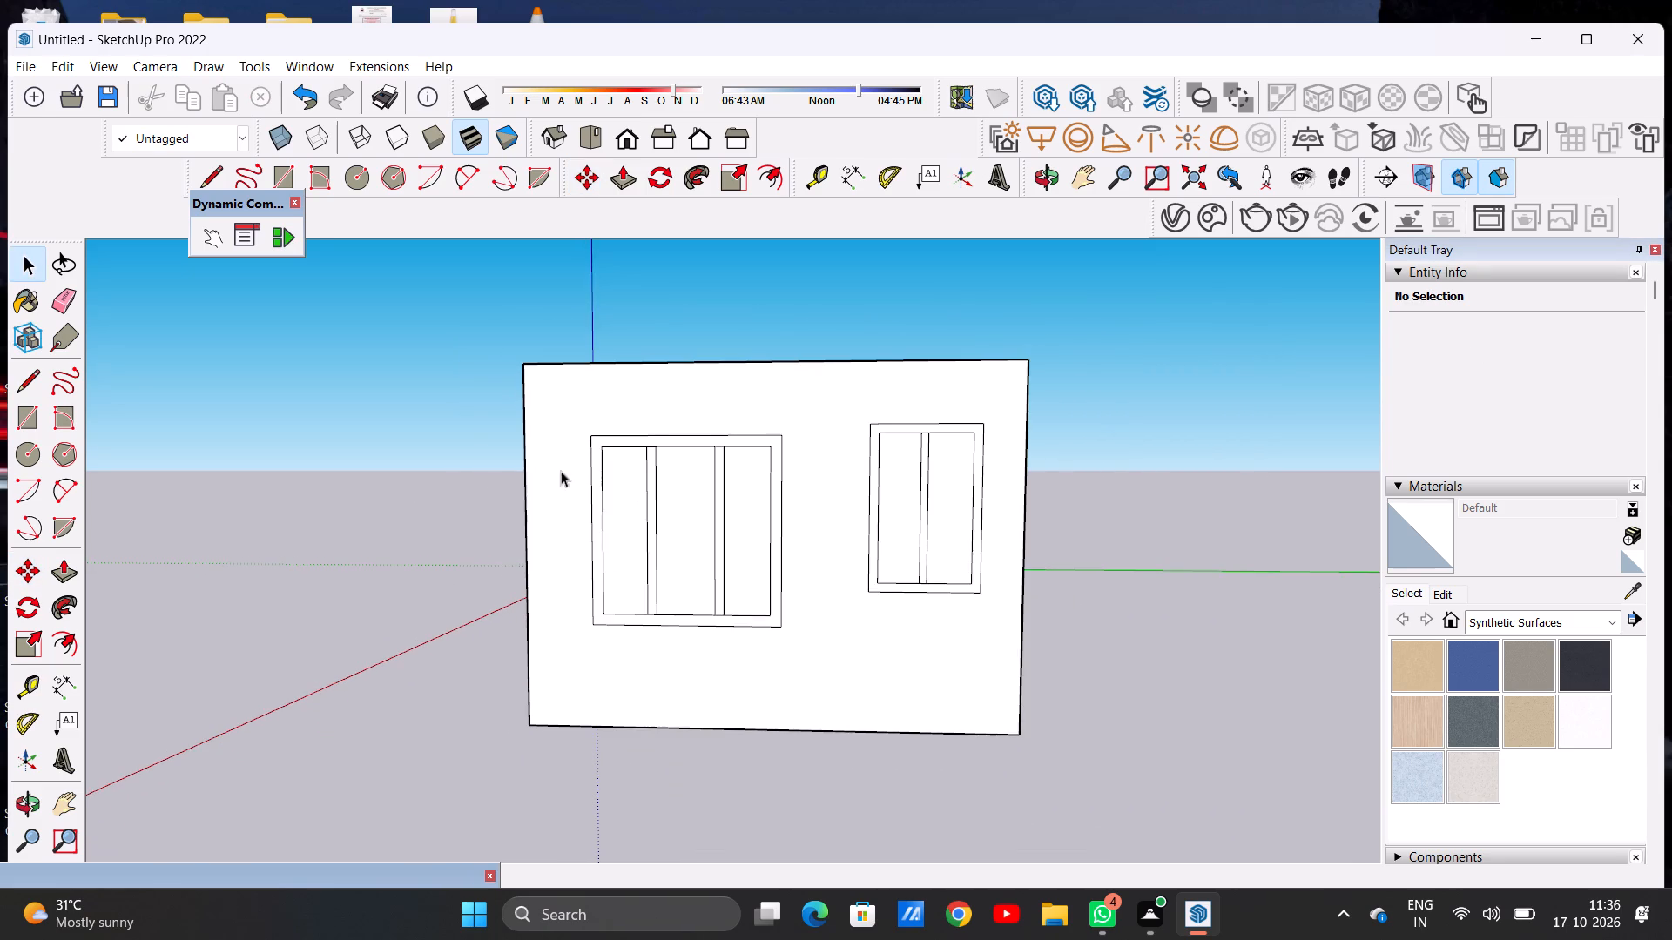
middle_drag(481, 496, 755, 526)
middle_drag(549, 521, 932, 525)
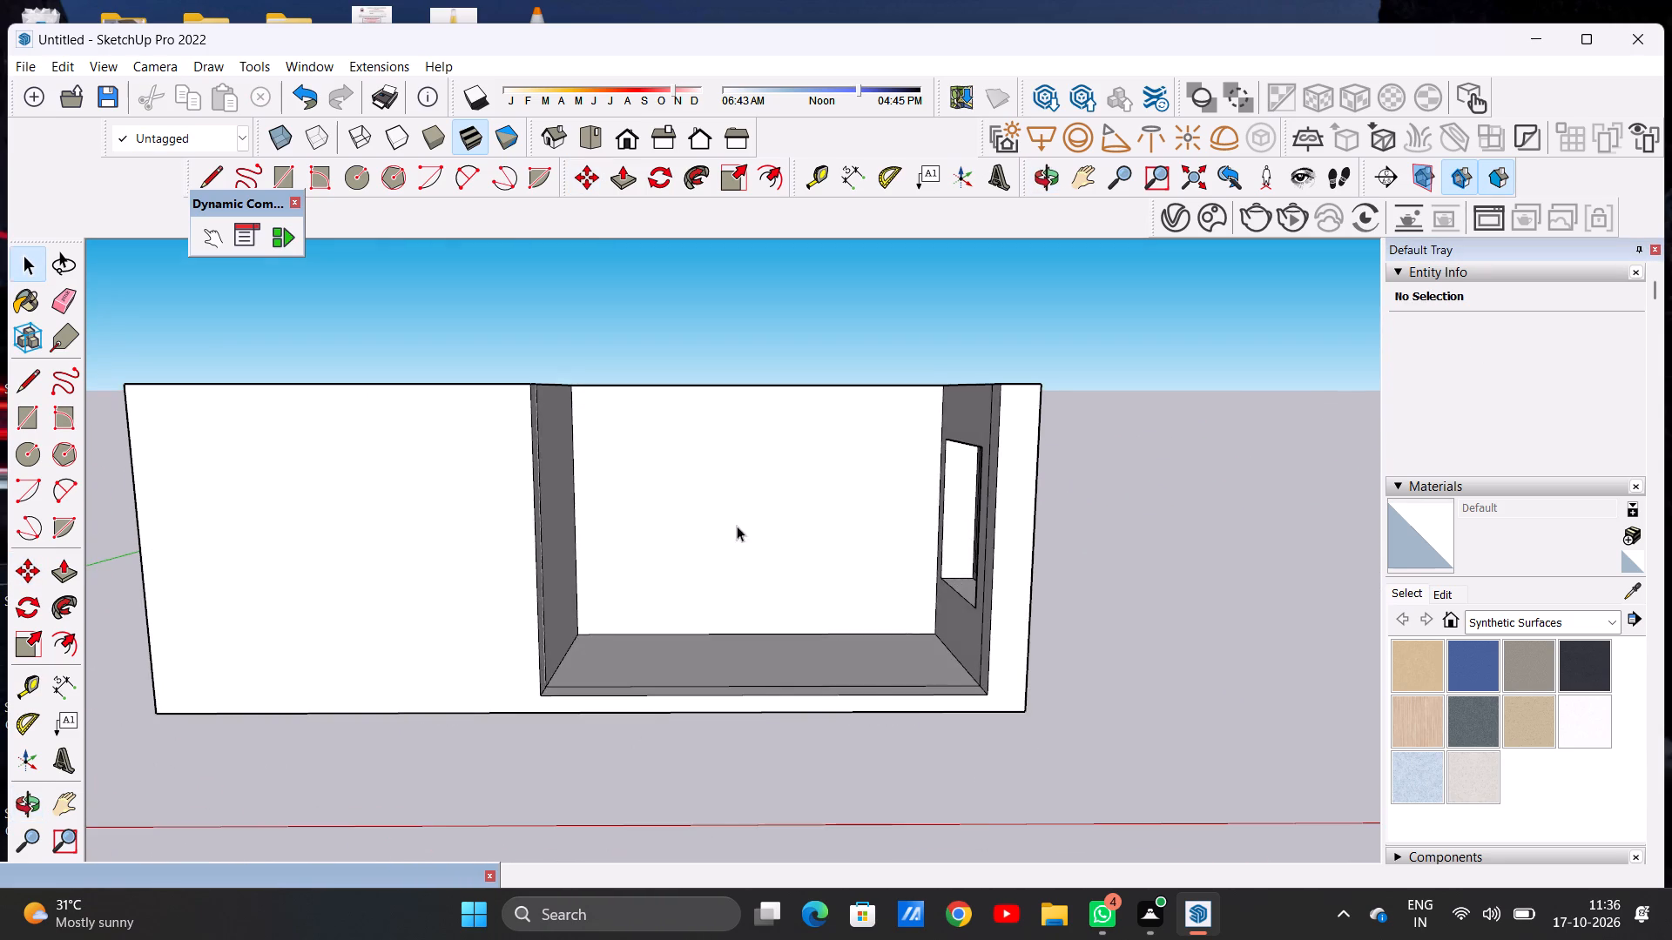
middle_drag(737, 527, 729, 550)
middle_click(729, 550)
scroll(729, 554, up, 1)
scroll(727, 558, down, 3)
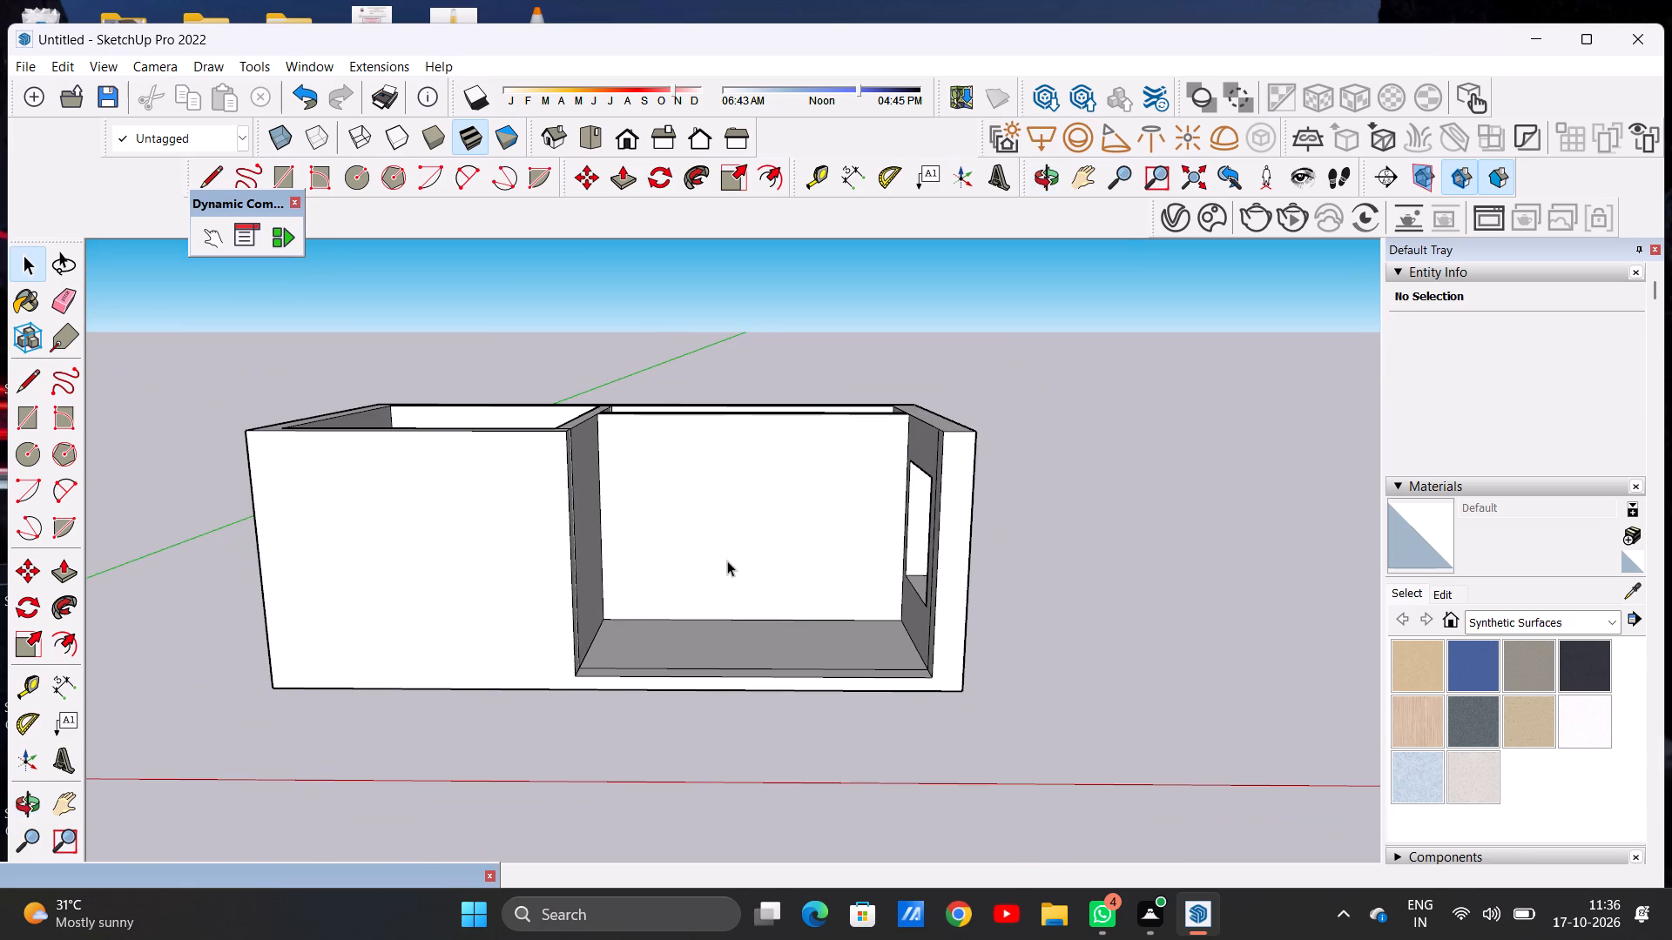
scroll(727, 561, down, 3)
middle_drag(731, 566, 744, 511)
scroll(758, 521, up, 4)
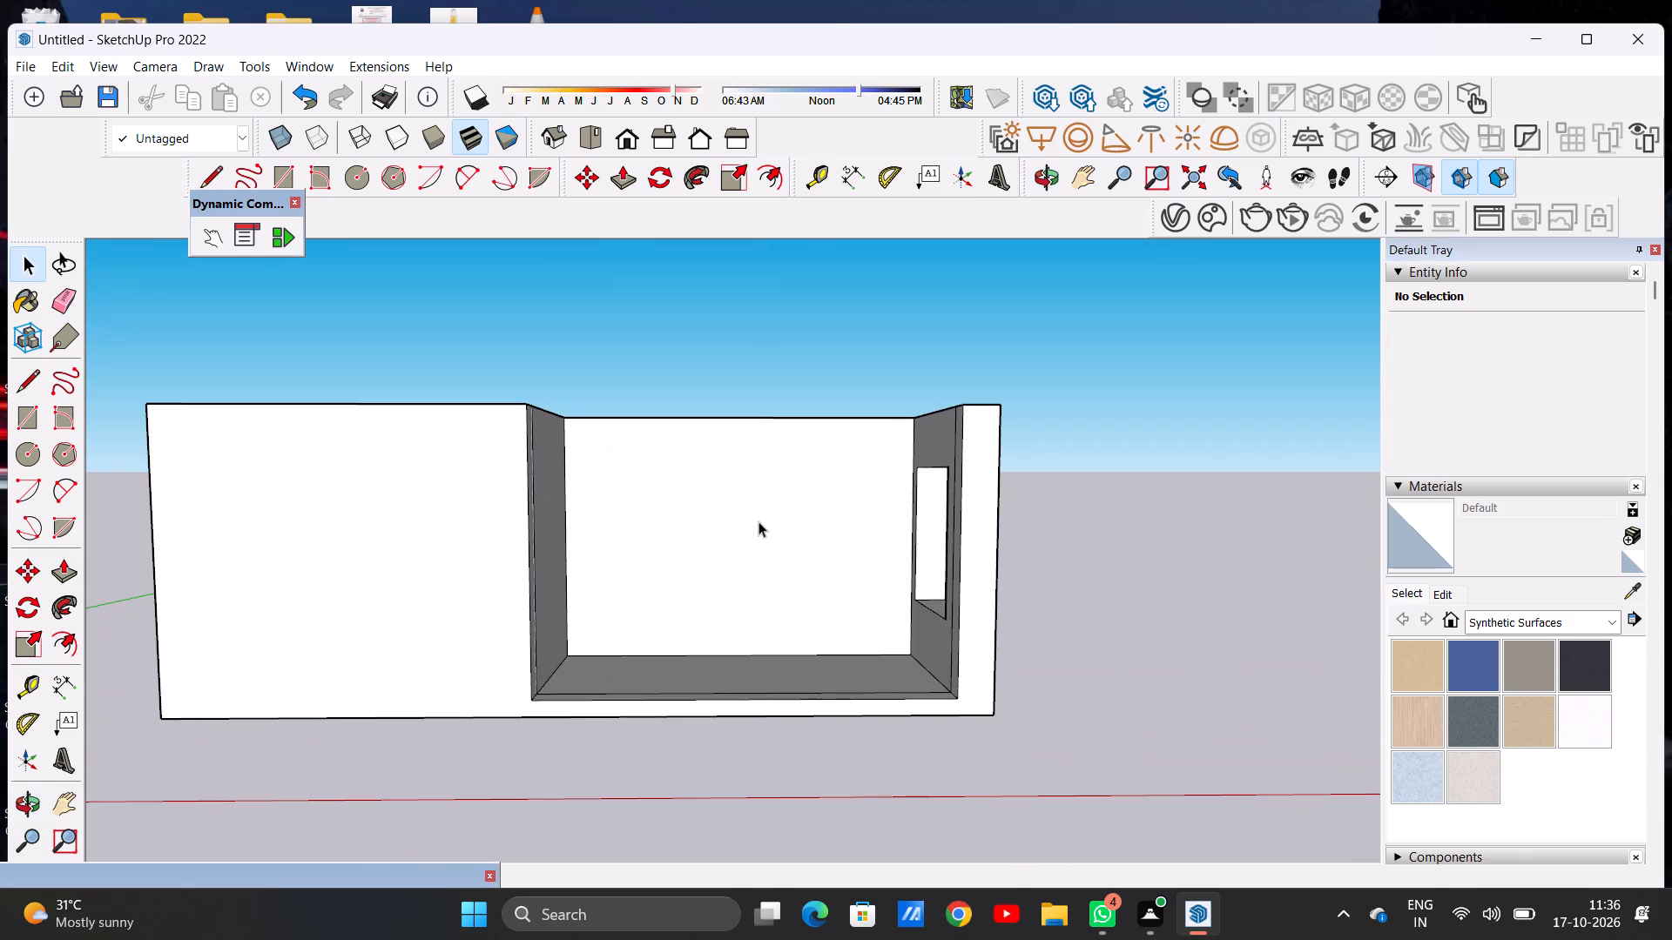
scroll(752, 564, down, 1)
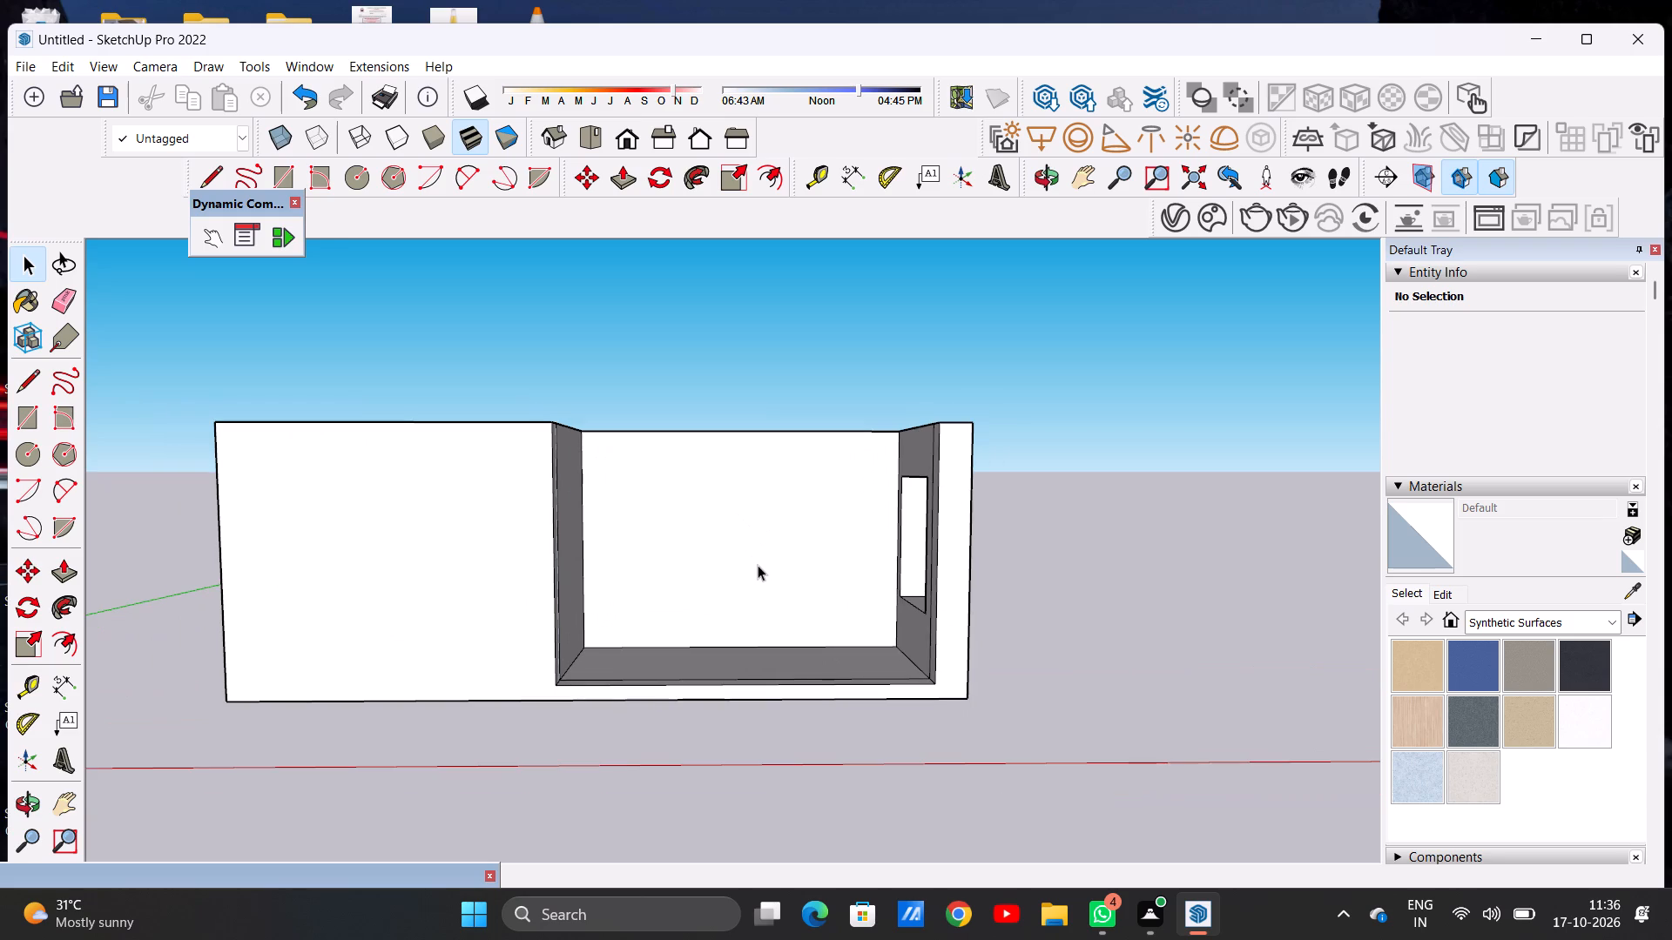
scroll(758, 580, down, 3)
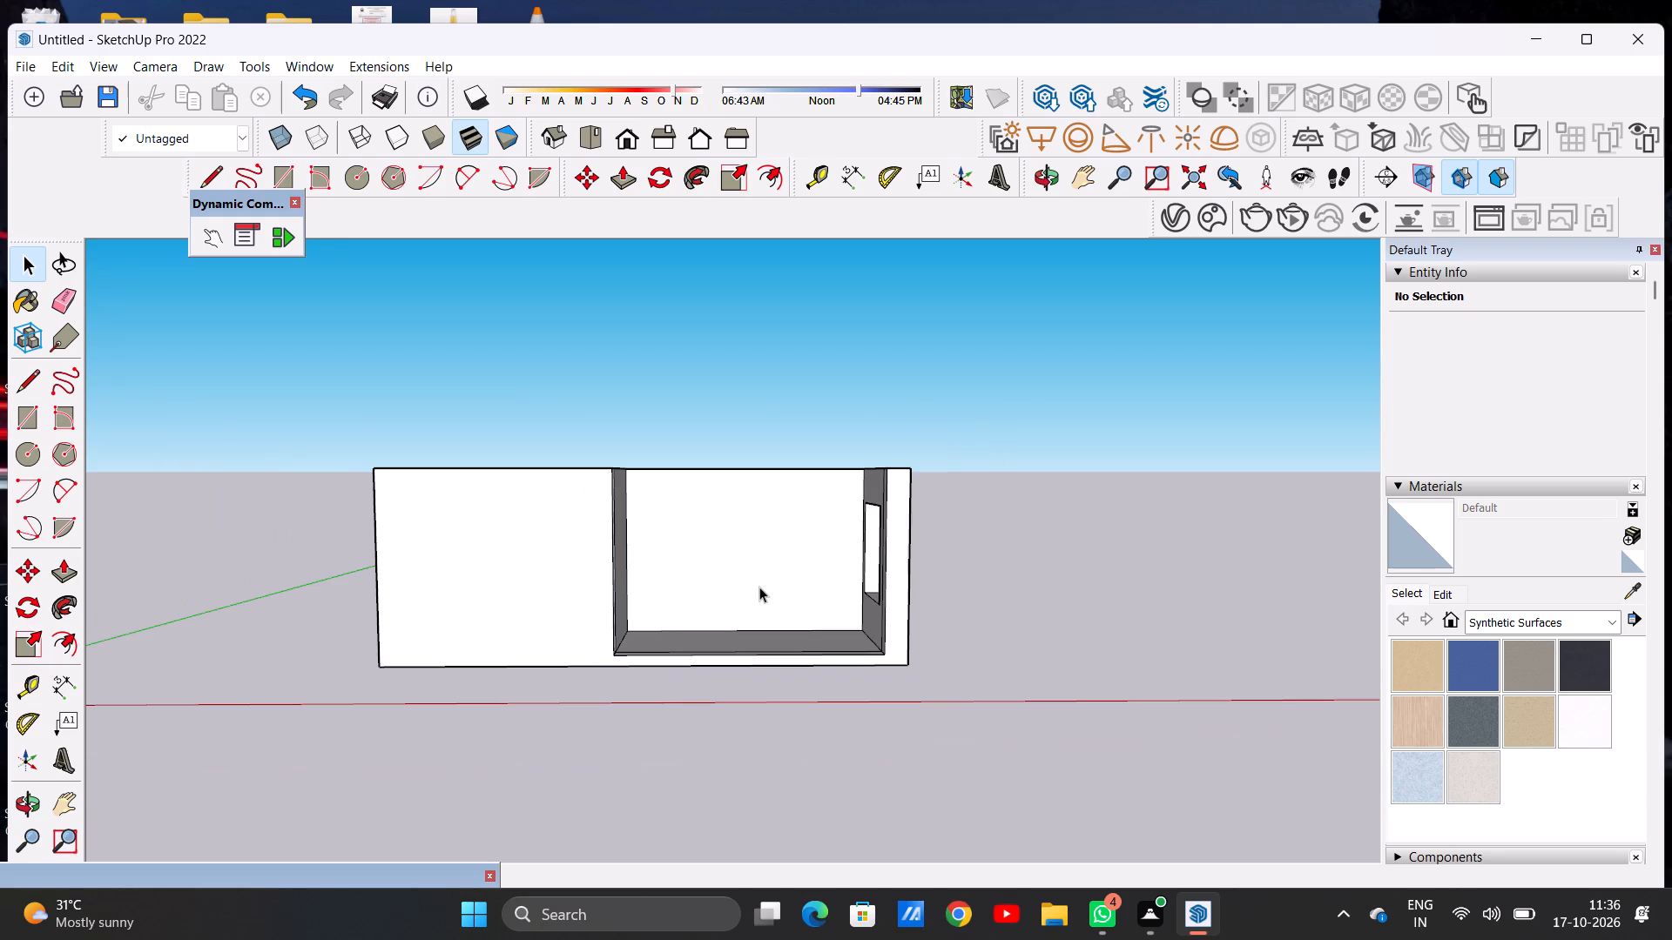
middle_drag(939, 574, 722, 717)
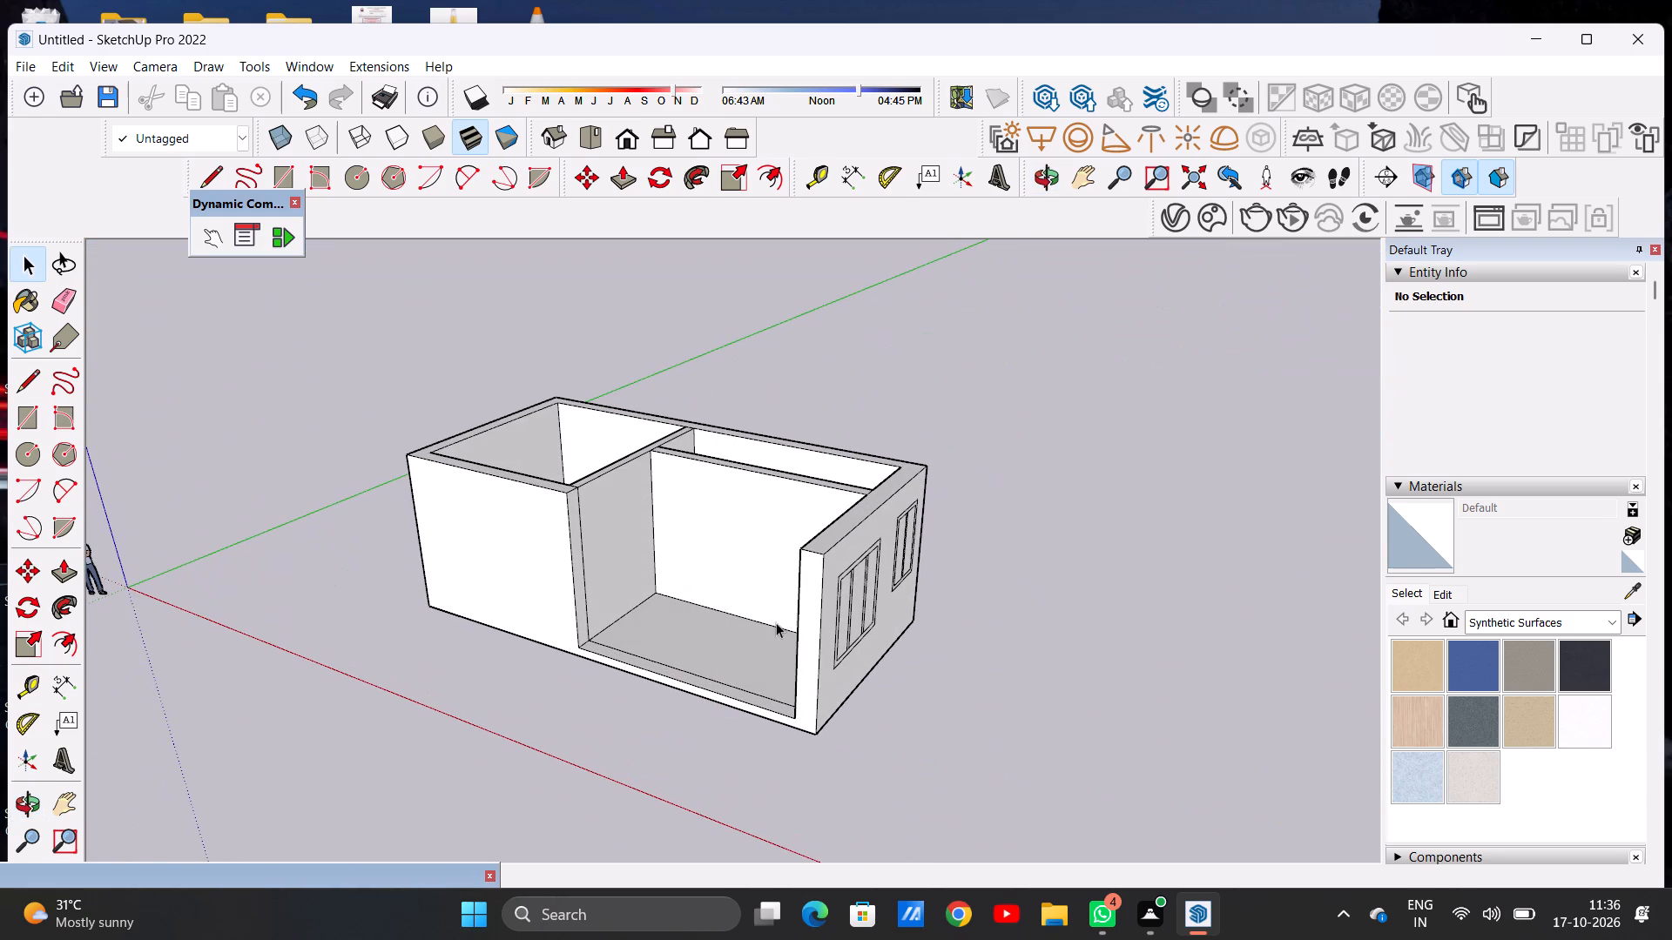
scroll(899, 583, up, 3)
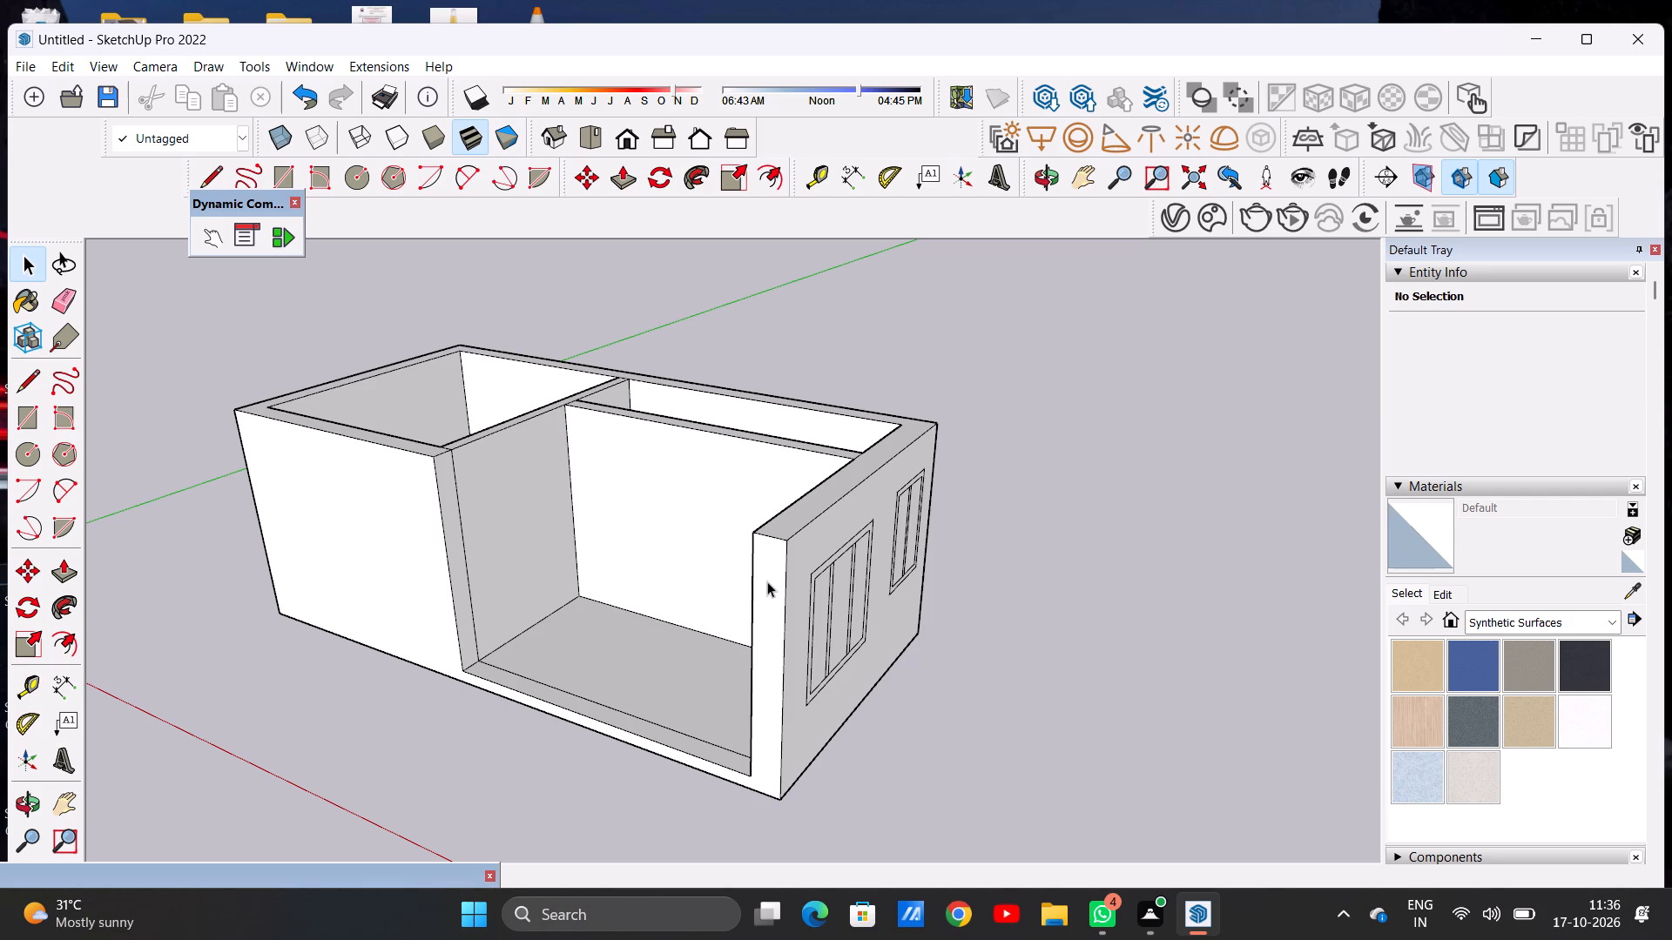
scroll(767, 581, down, 4)
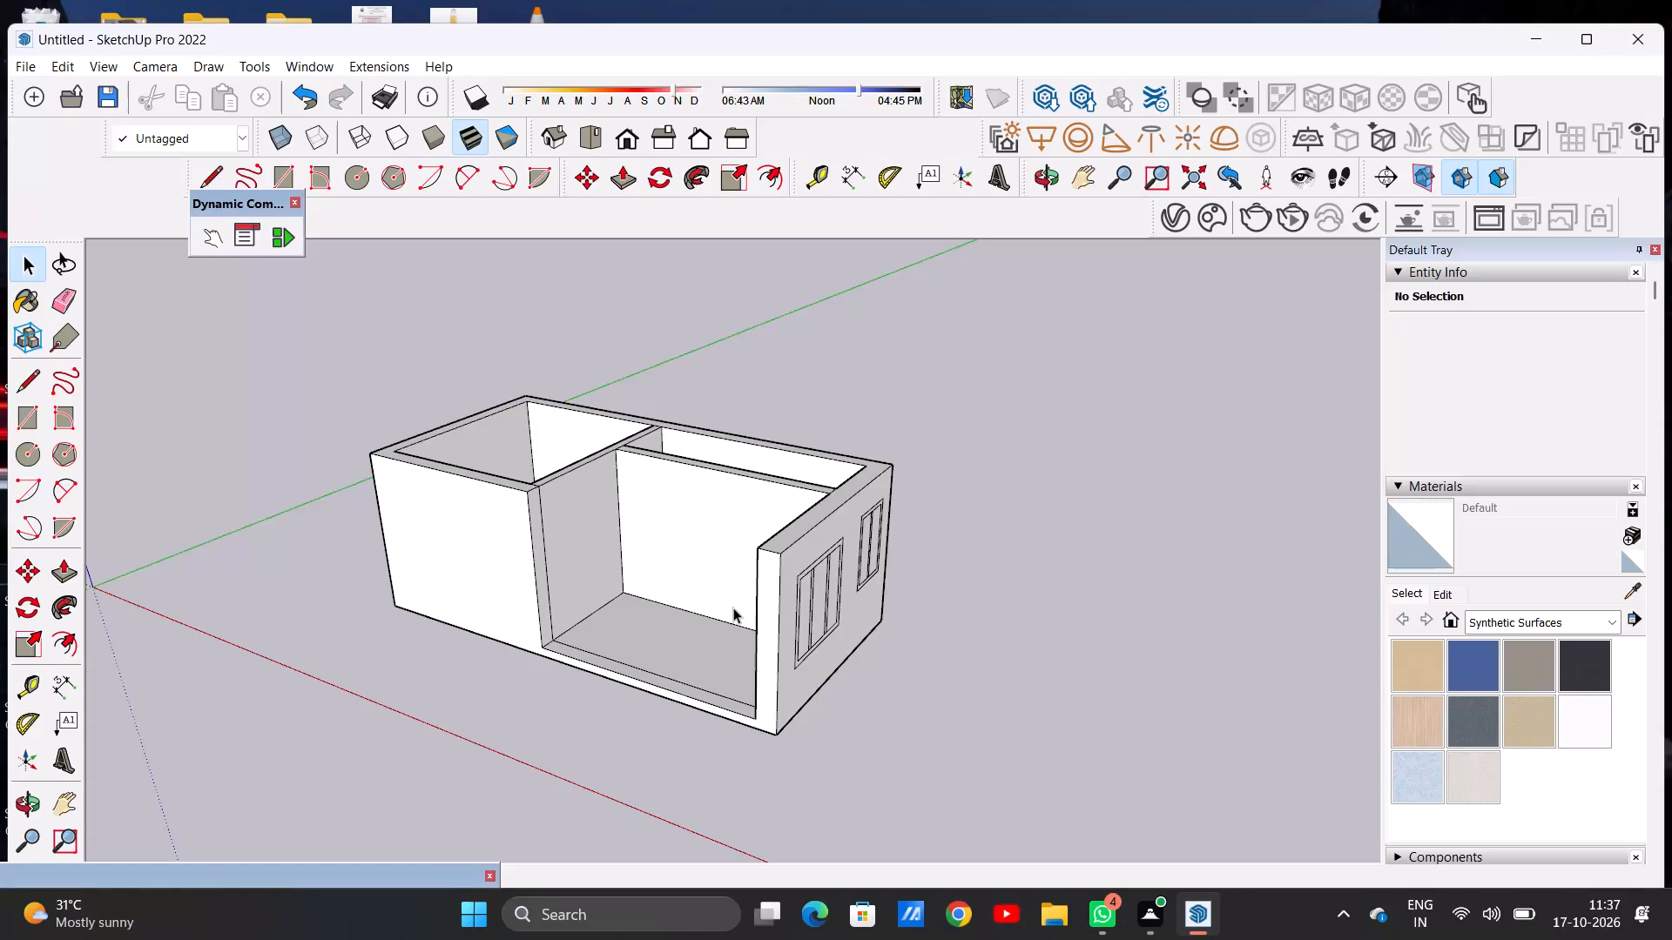
scroll(637, 507, down, 4)
middle_drag(622, 554, 792, 648)
middle_drag(691, 582, 668, 740)
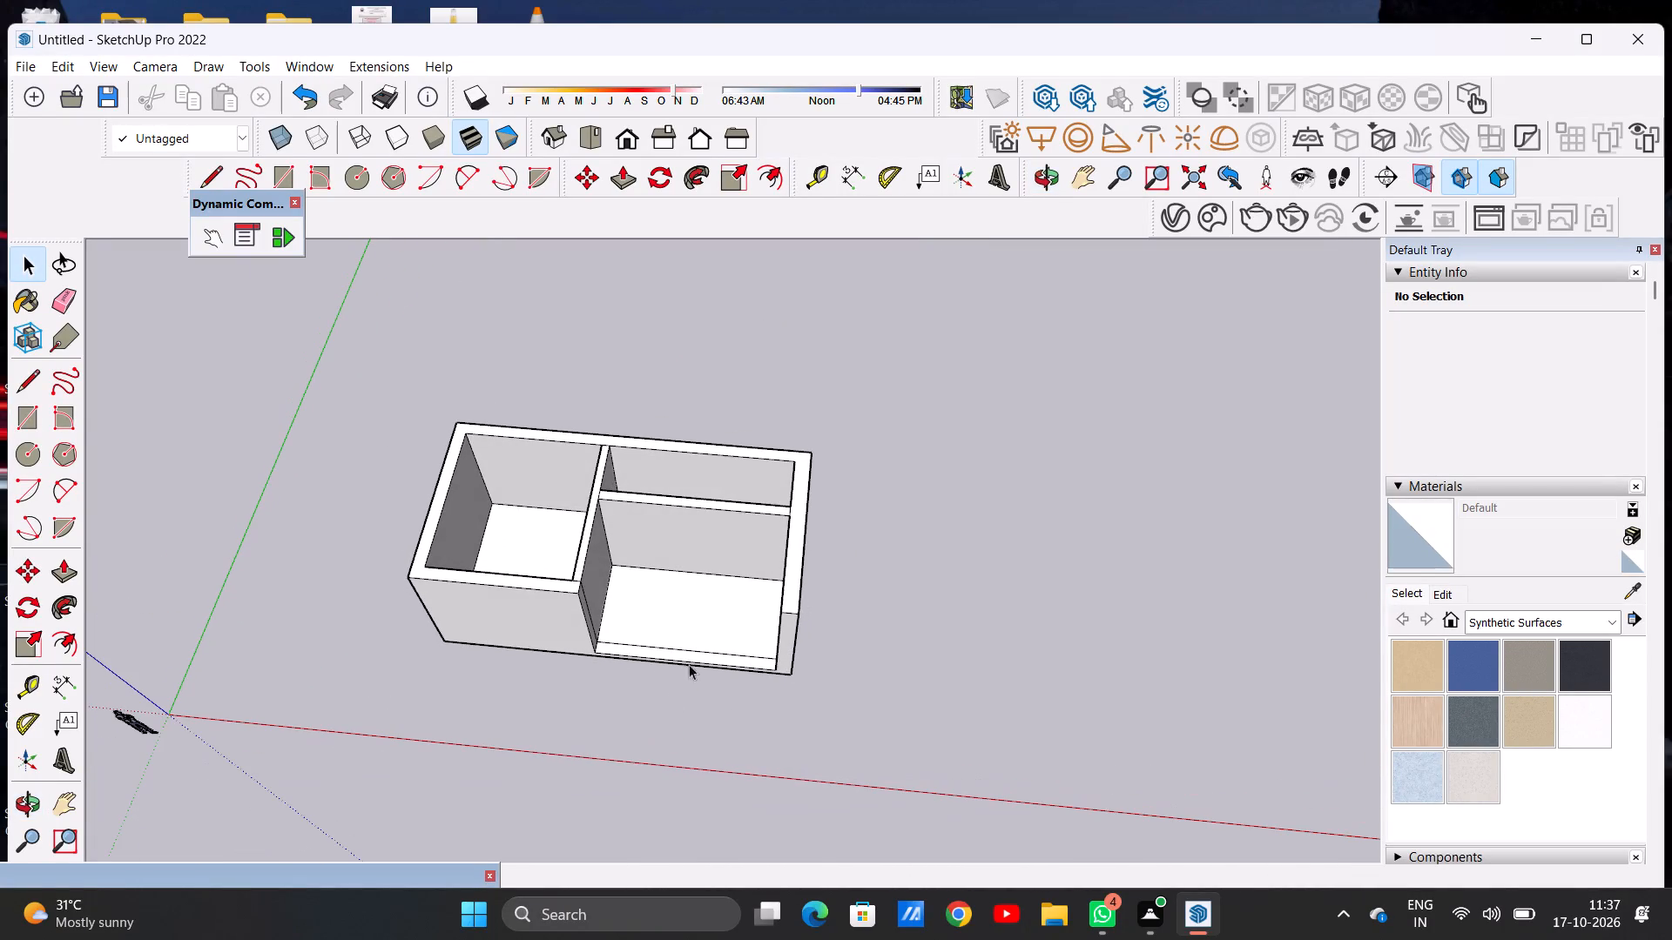
scroll(769, 513, up, 5)
middle_drag(621, 530, 968, 430)
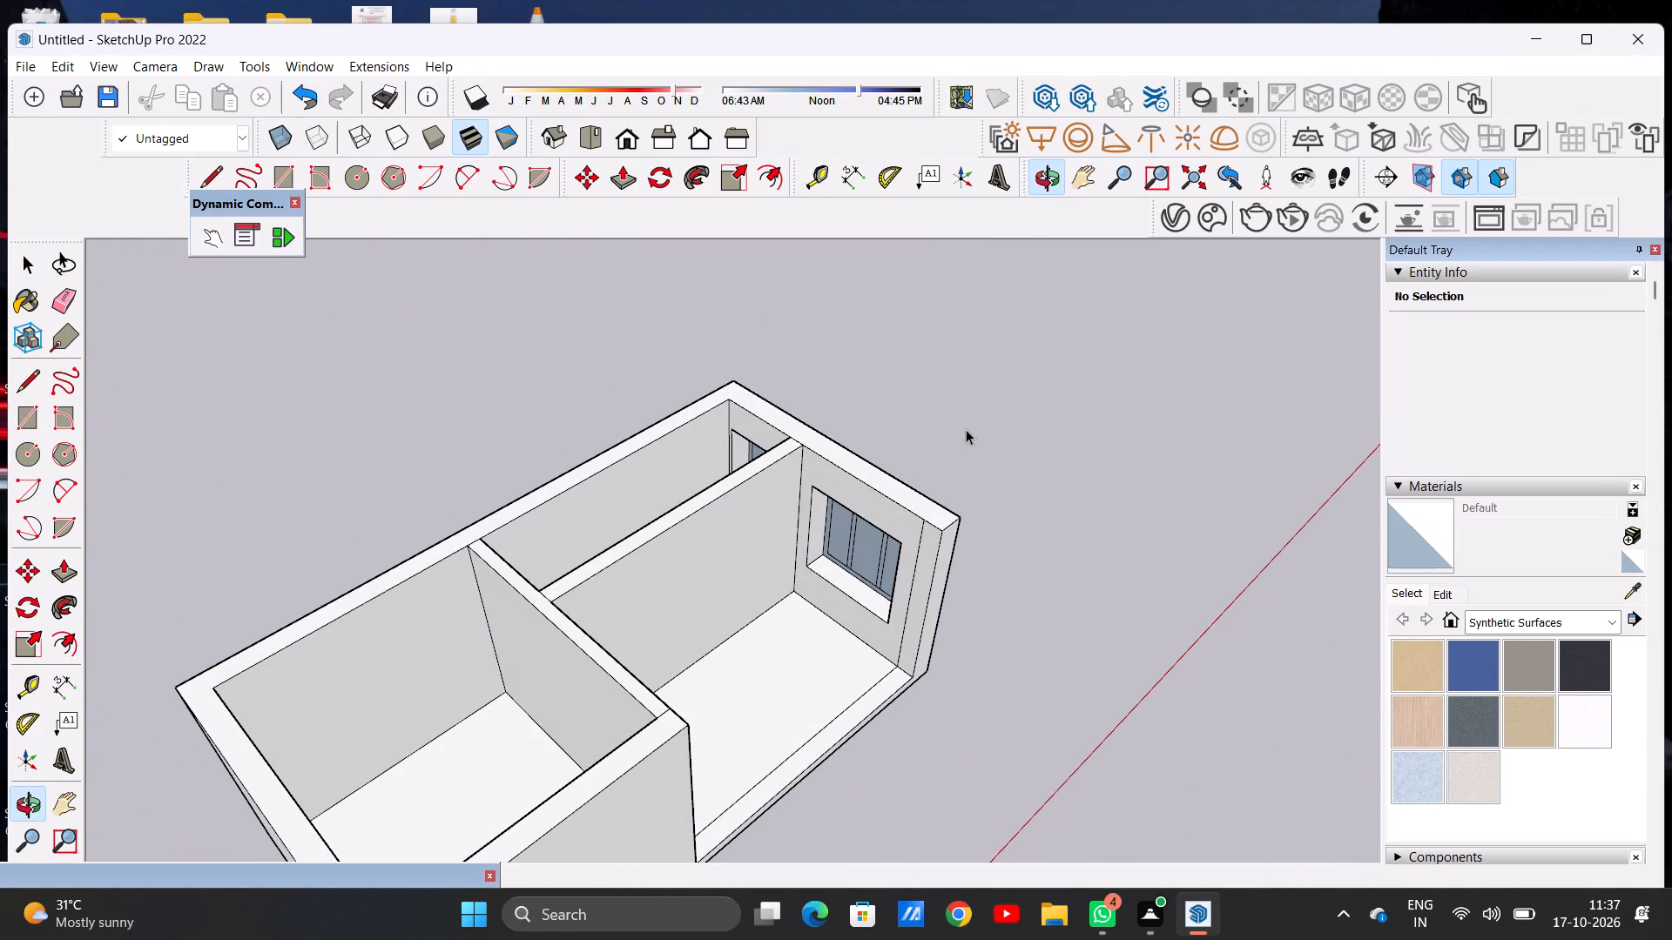
middle_drag(866, 648, 657, 565)
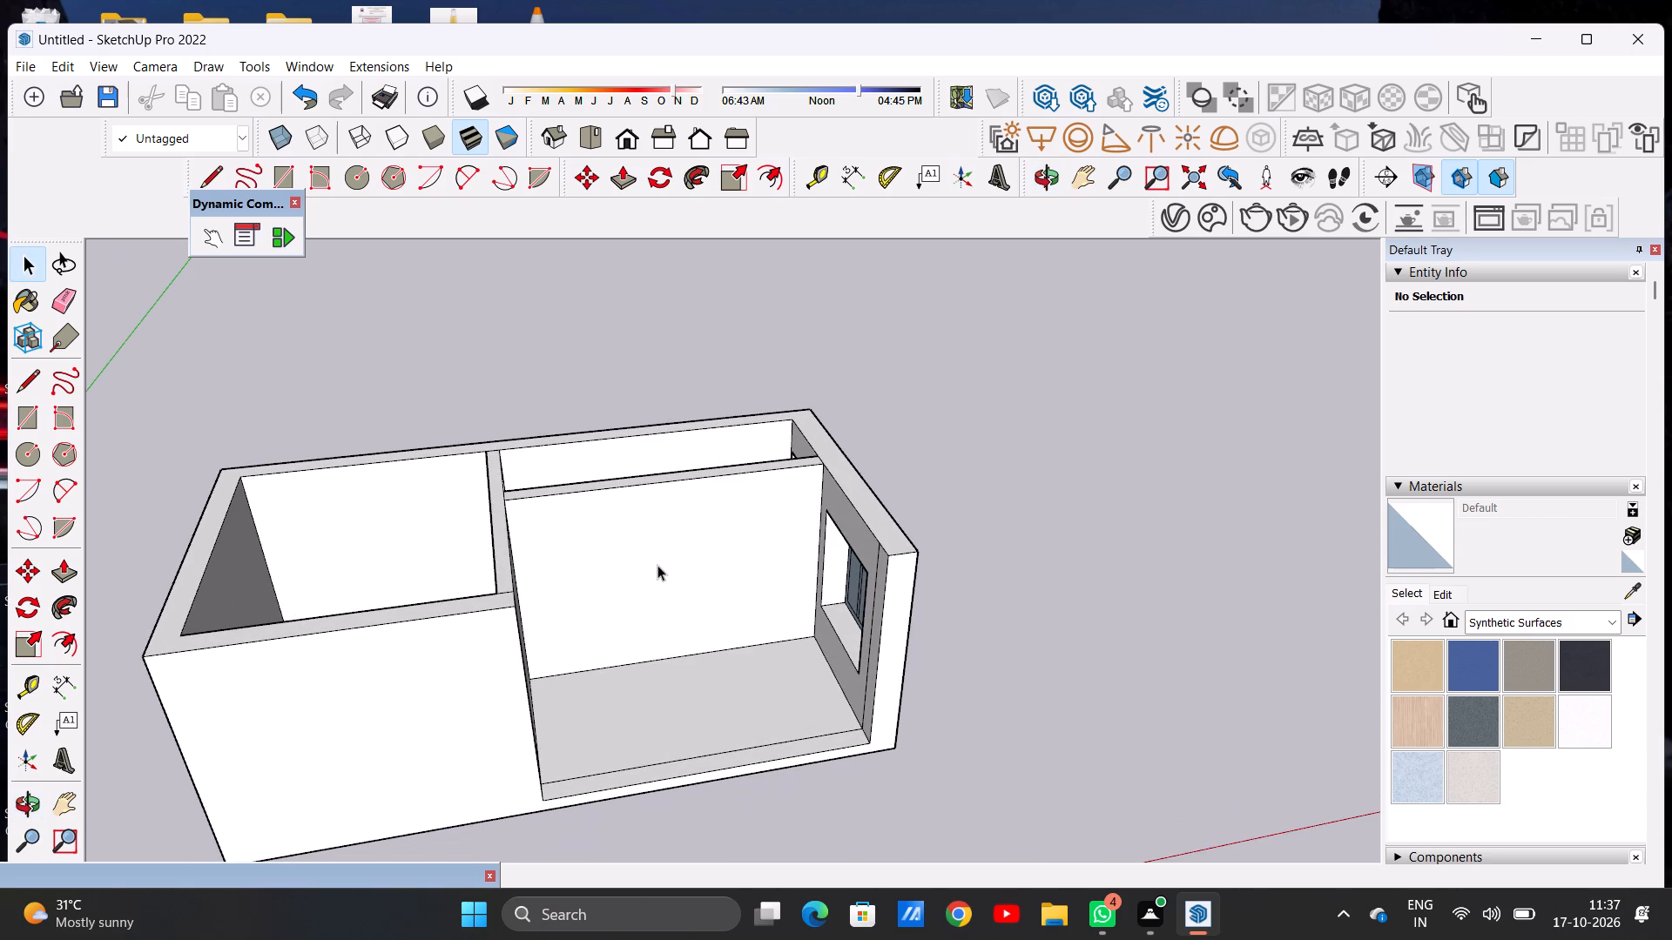
middle_drag(601, 576, 653, 581)
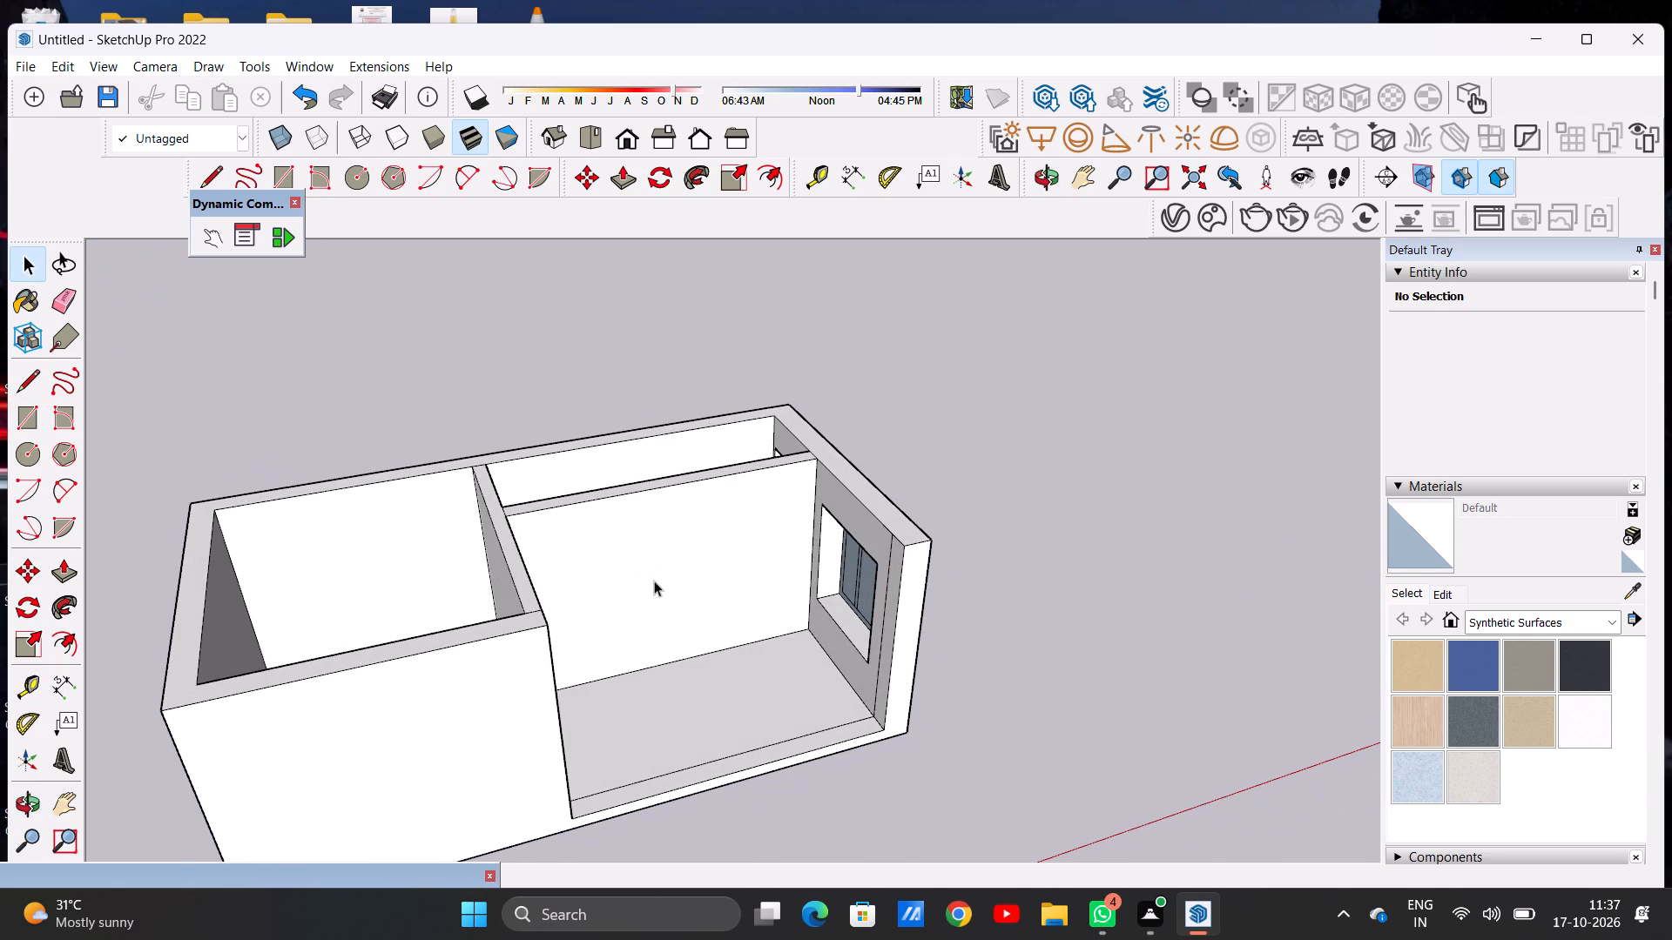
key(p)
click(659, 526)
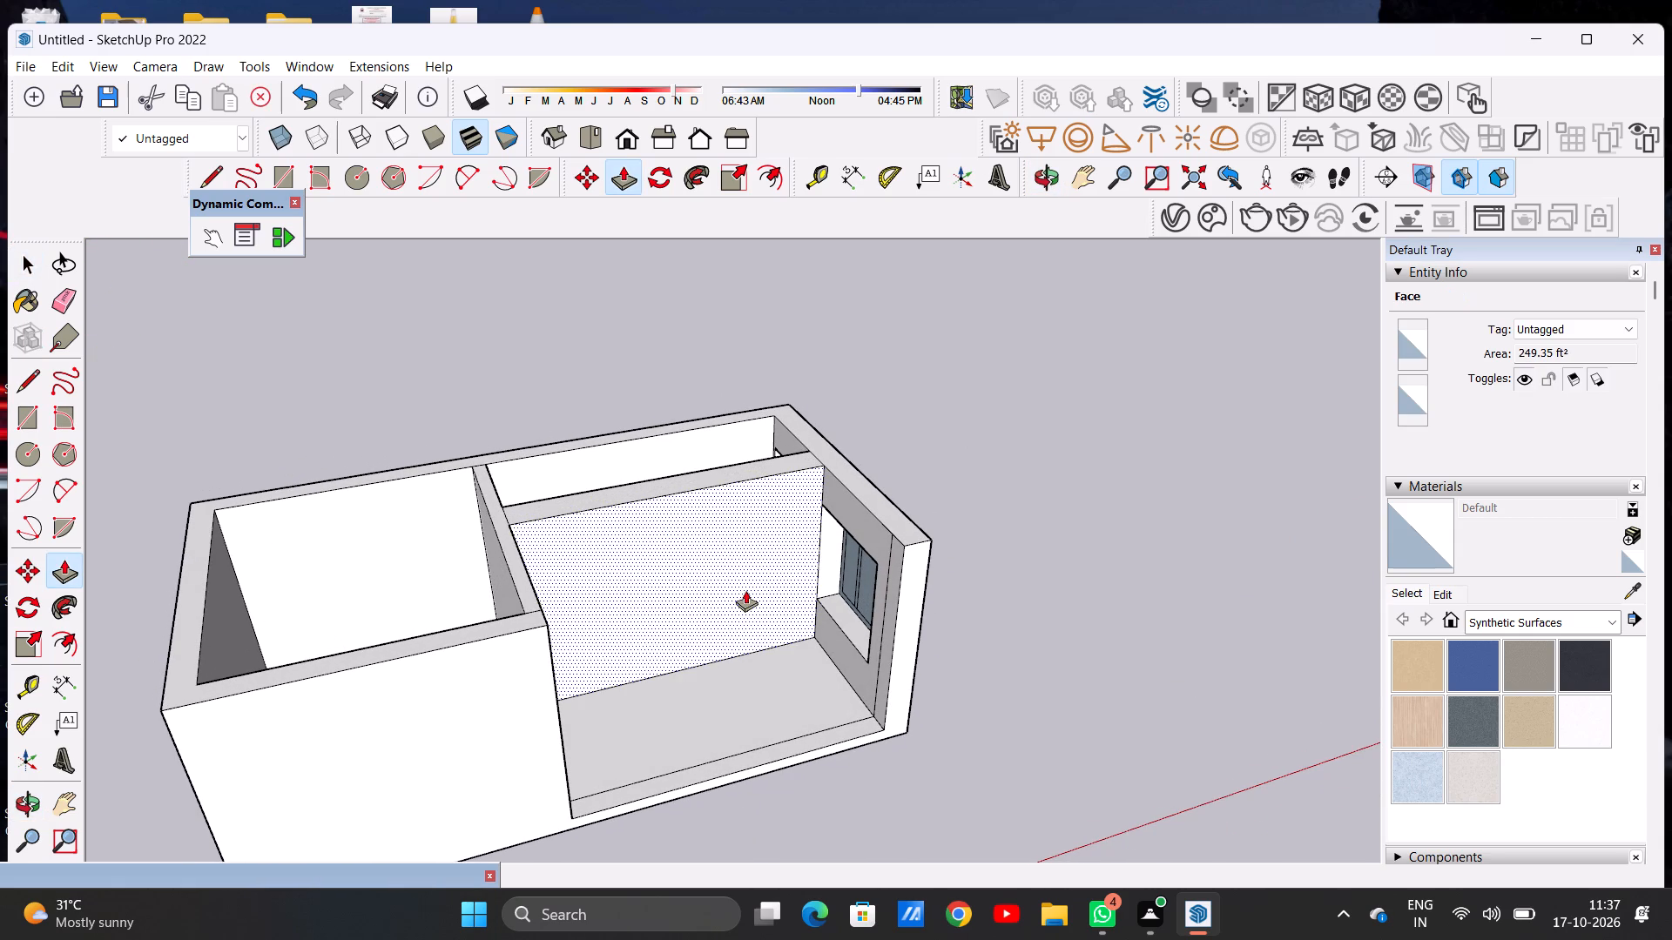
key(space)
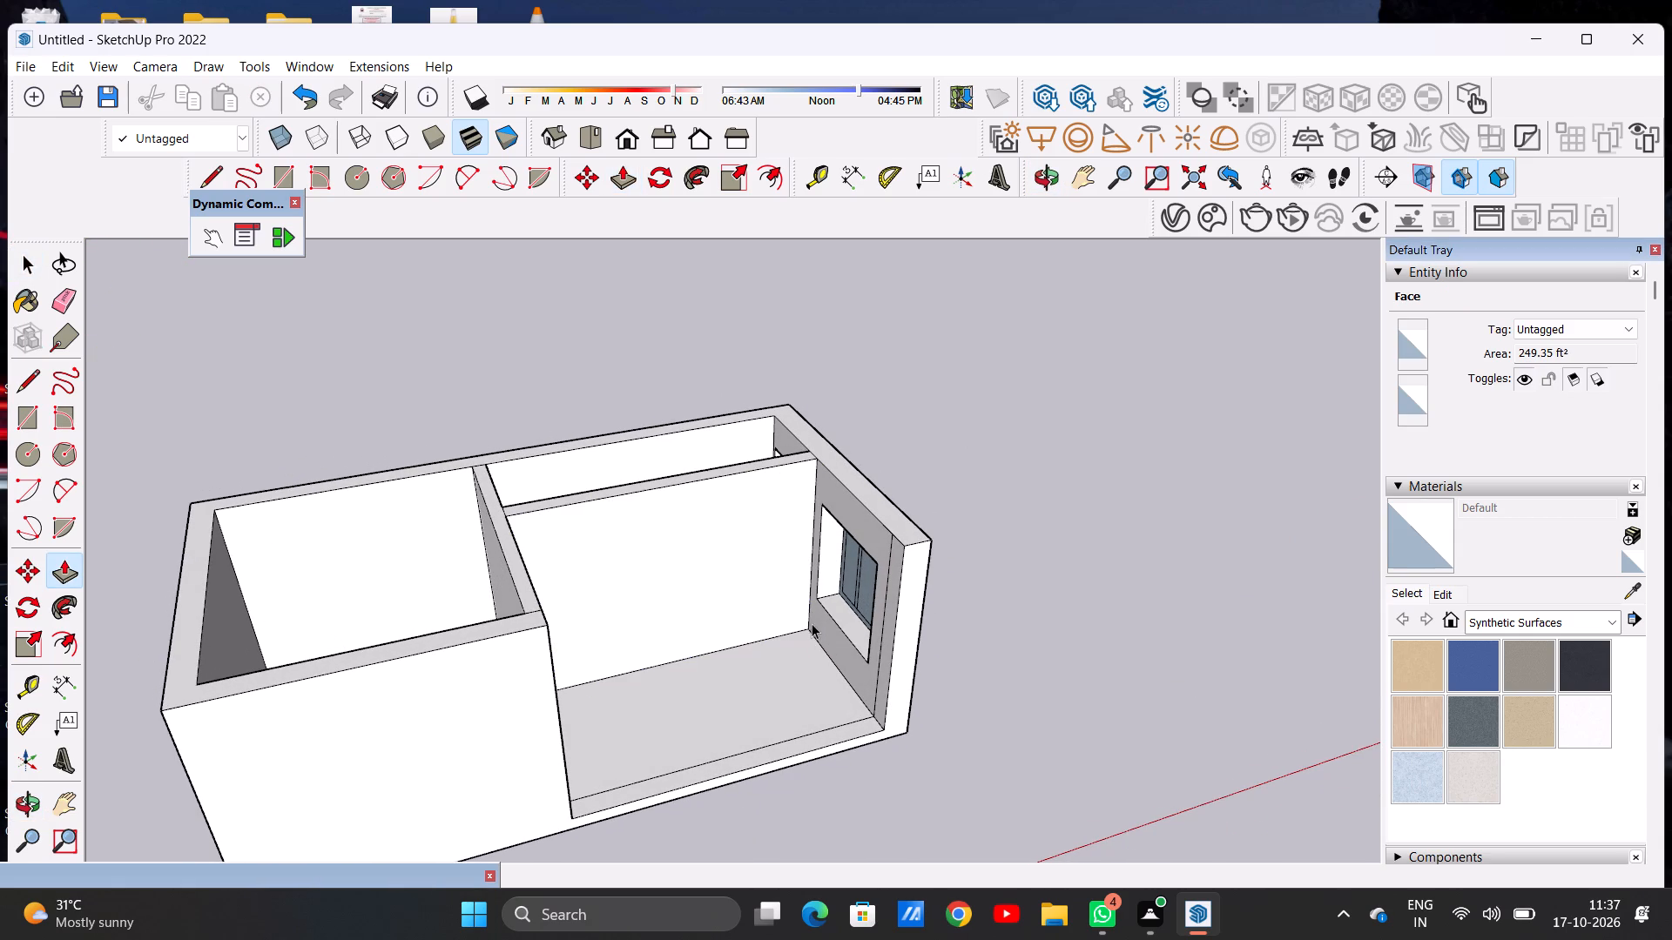
Undo the end-wall windows and both interior partition walls, back to the perimeter walls with only partition outlines on the floor.
key(ctrl+z)
ctrl+middle_drag(1004, 599, 748, 550)
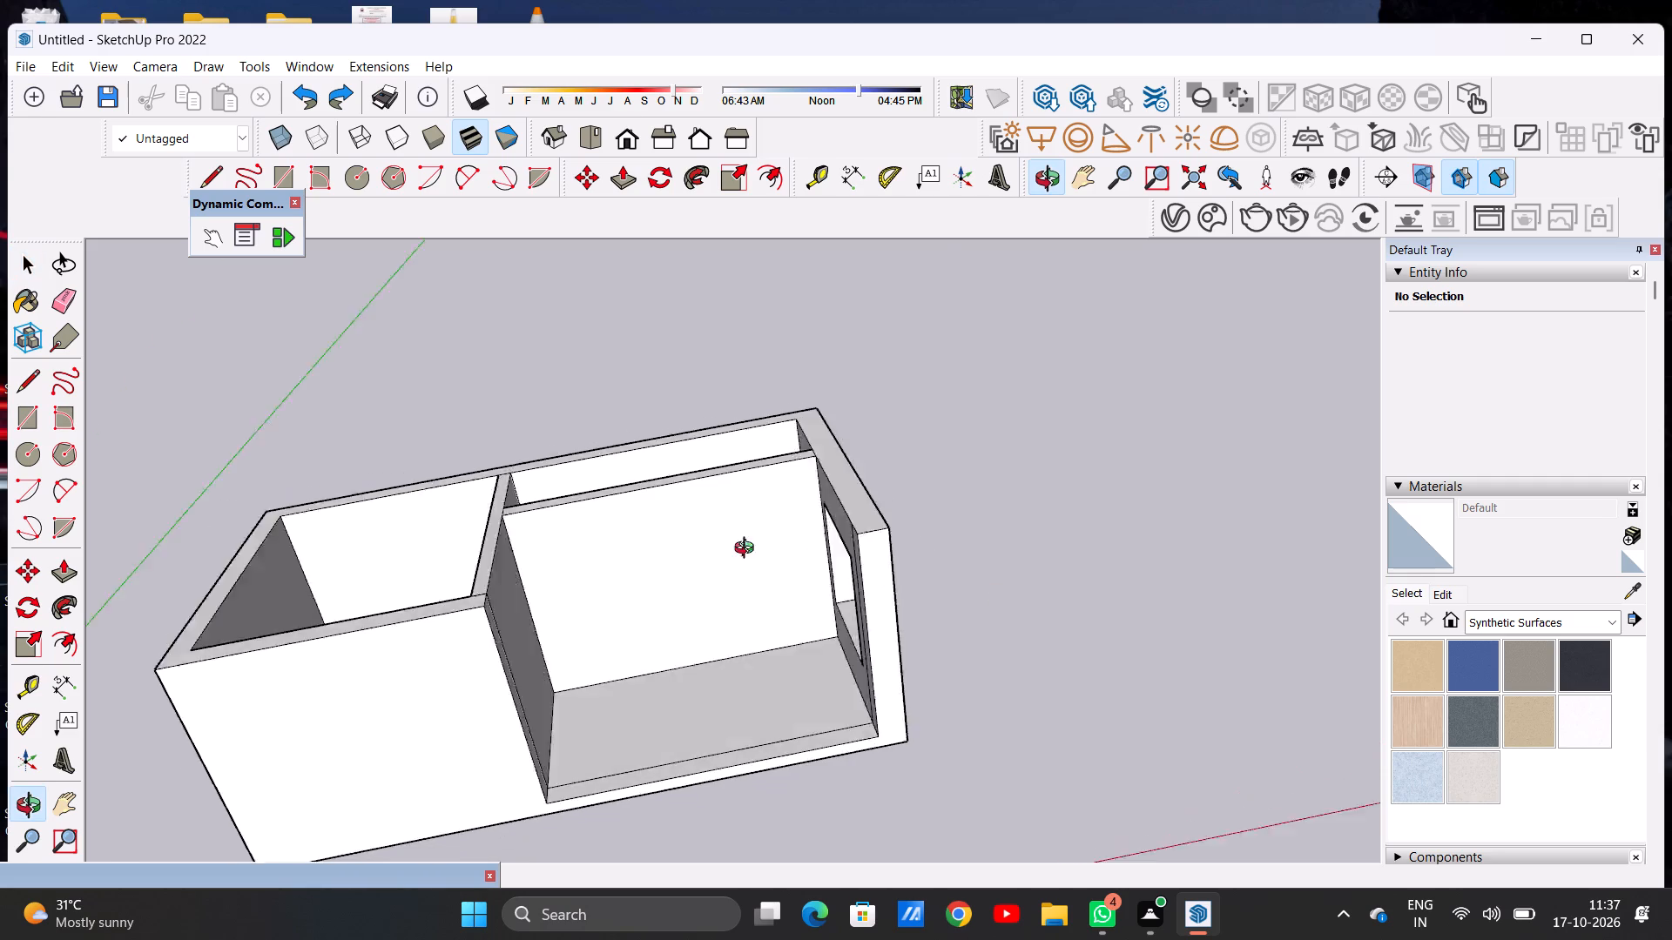
ctrl+middle_drag(748, 550, 486, 514)
key(ctrl+z)
key(ctrl+z)
key(ctrl+z)
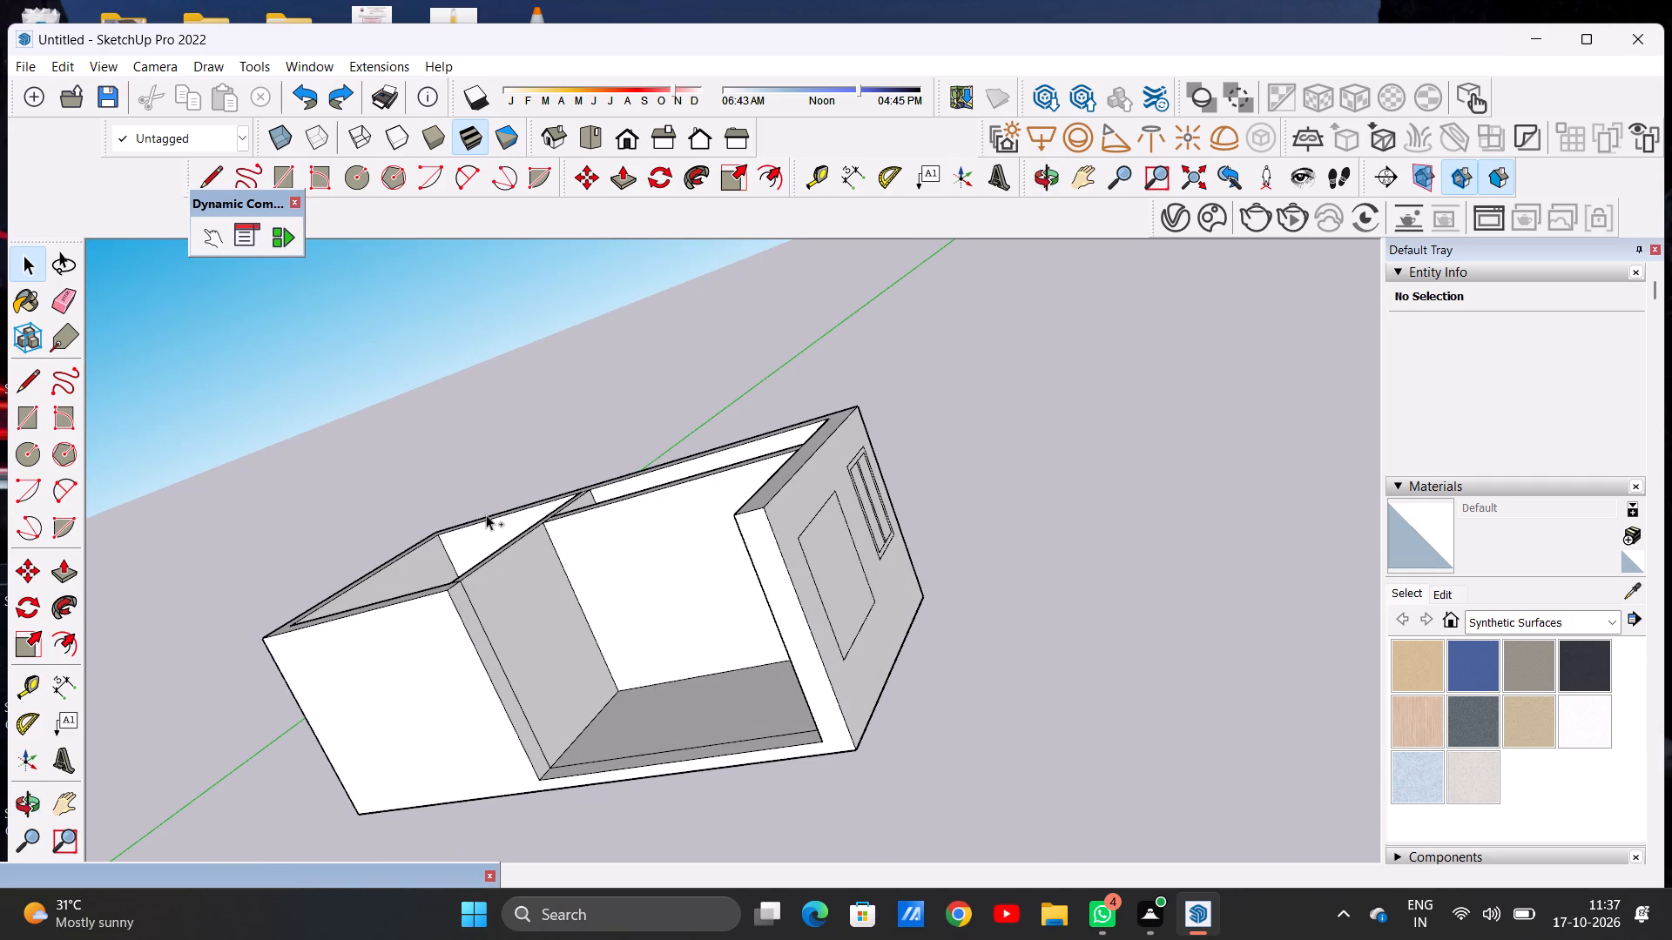
key(ctrl+z)
key(ctrl+z)
key(ctrl+z)
key(ctrl+z)
key(ctrl+z)
key(ctrl+z)
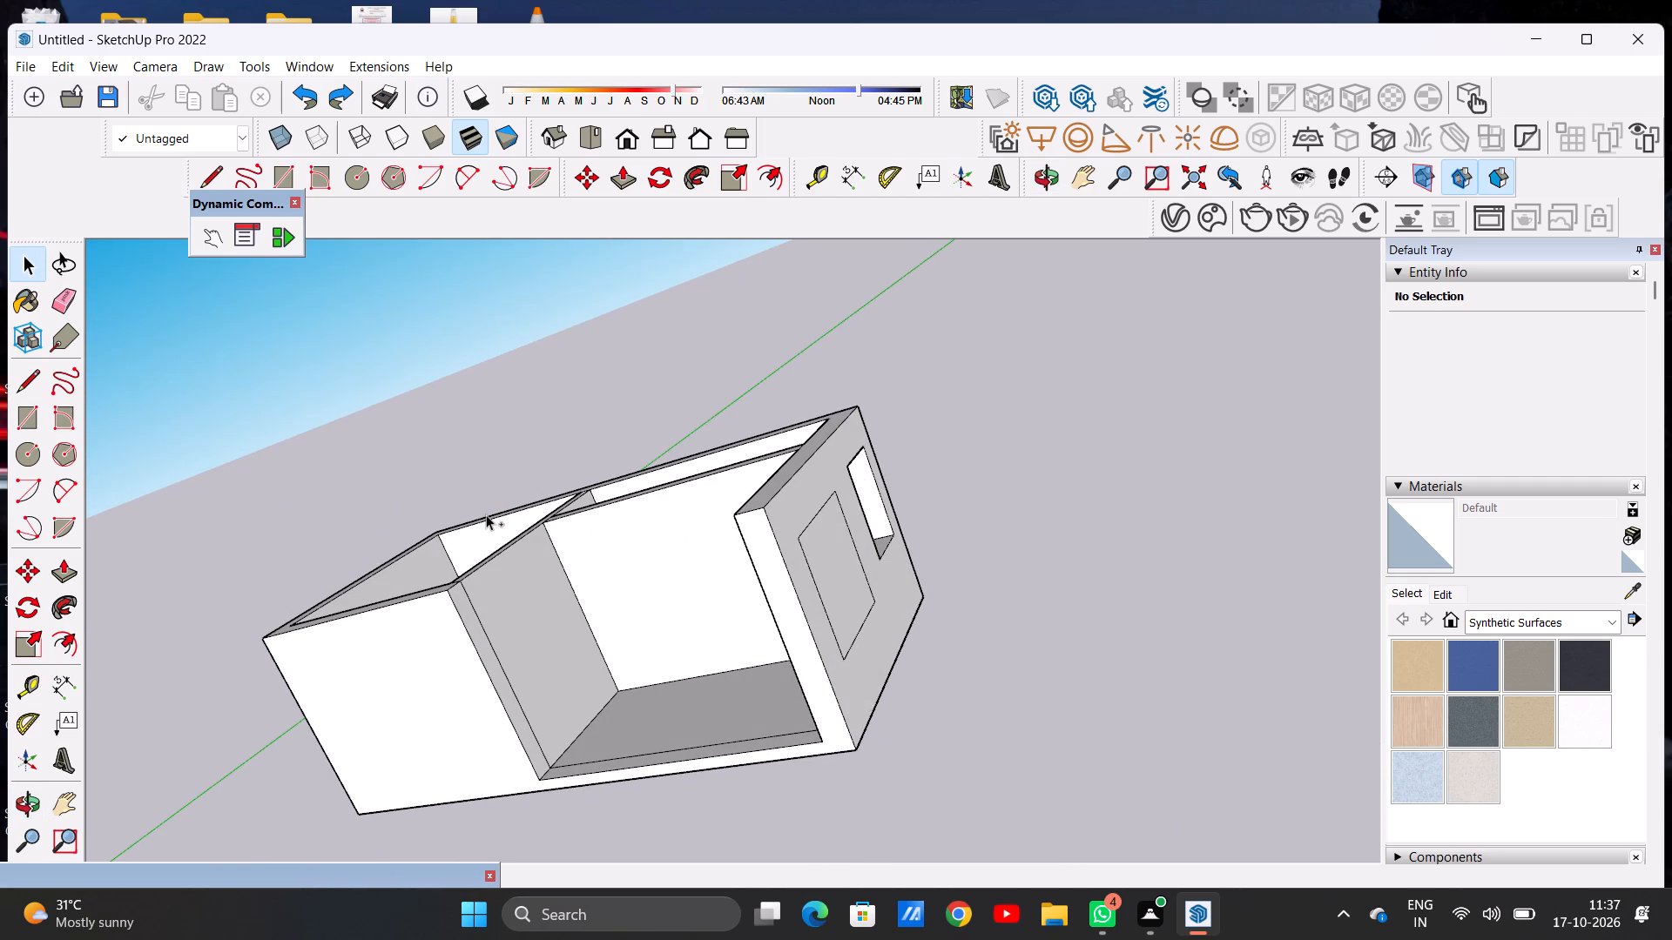
key(ctrl+z)
key(ctrl+z)
key(ctrl+z)
key(ctrl+z)
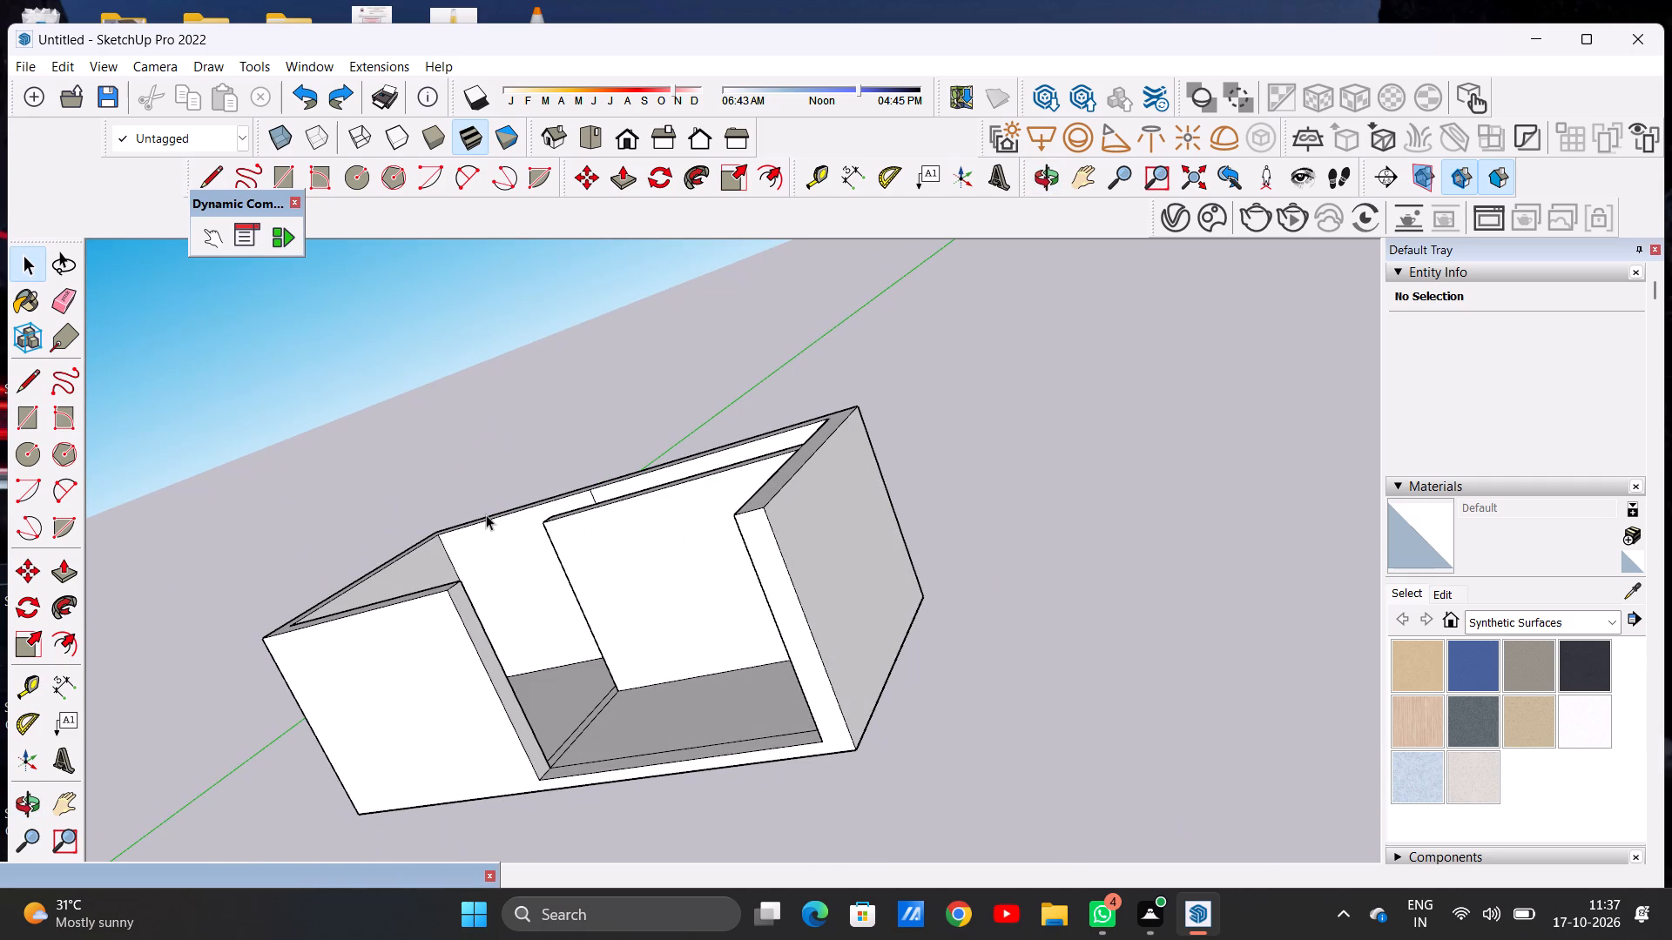
key(ctrl+z)
key(ctrl+z)
Erase the two parallel partition lines running across the floor of the larger, open-sided room.
scroll(507, 511, down, 4)
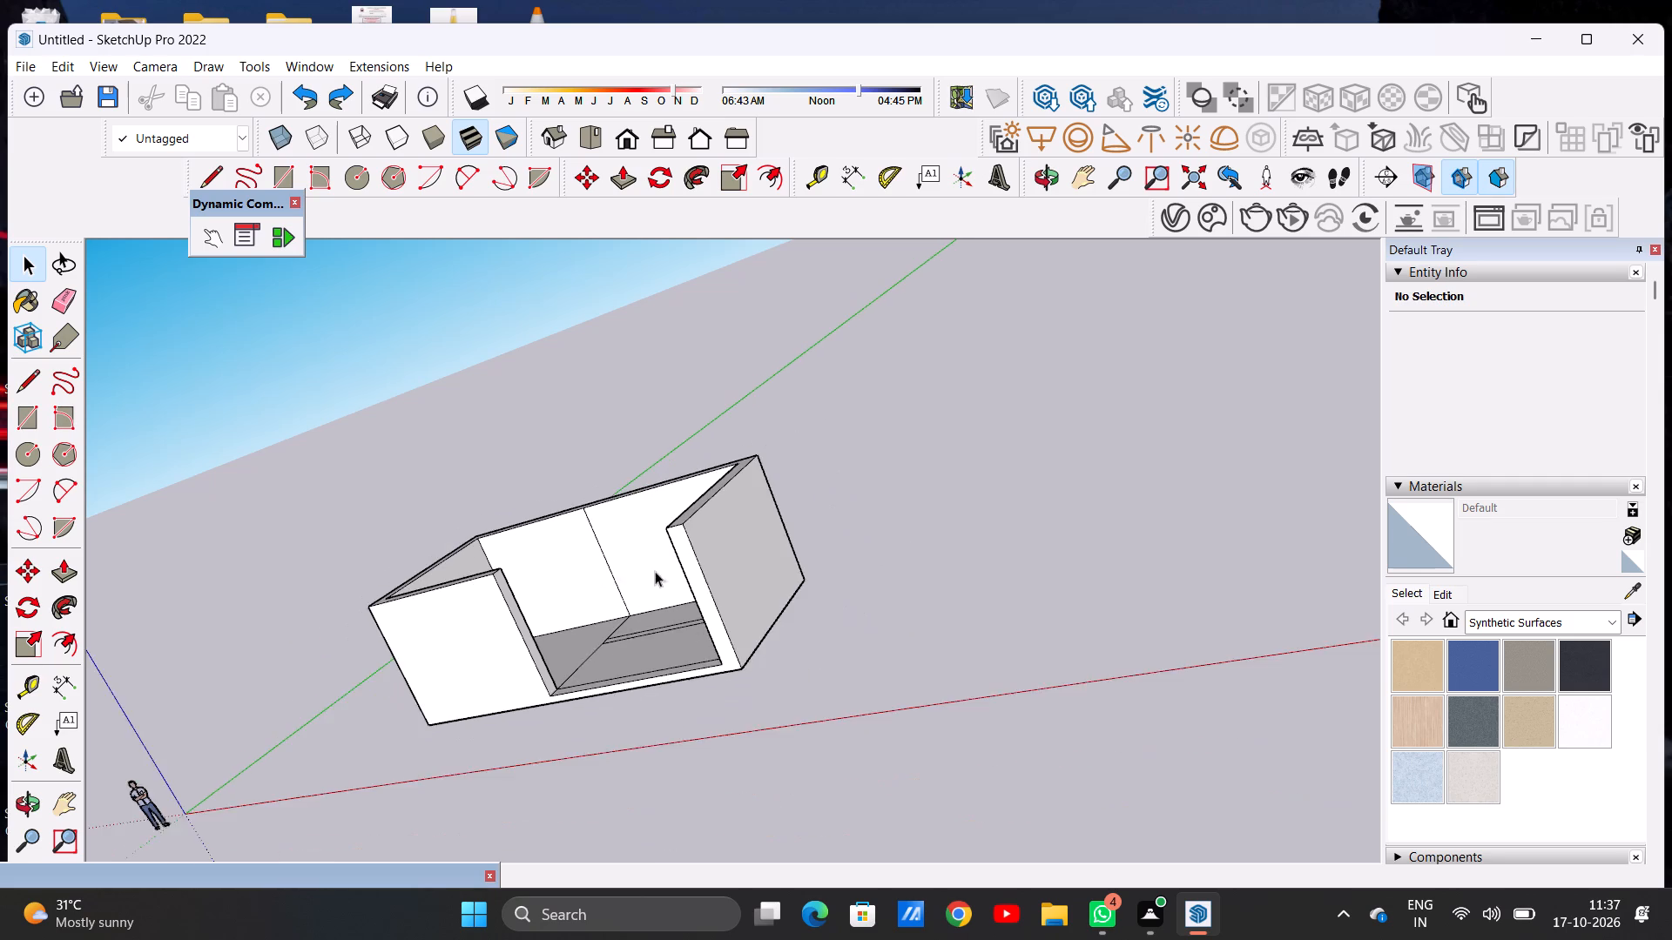
scroll(655, 571, down, 2)
middle_drag(598, 558, 841, 557)
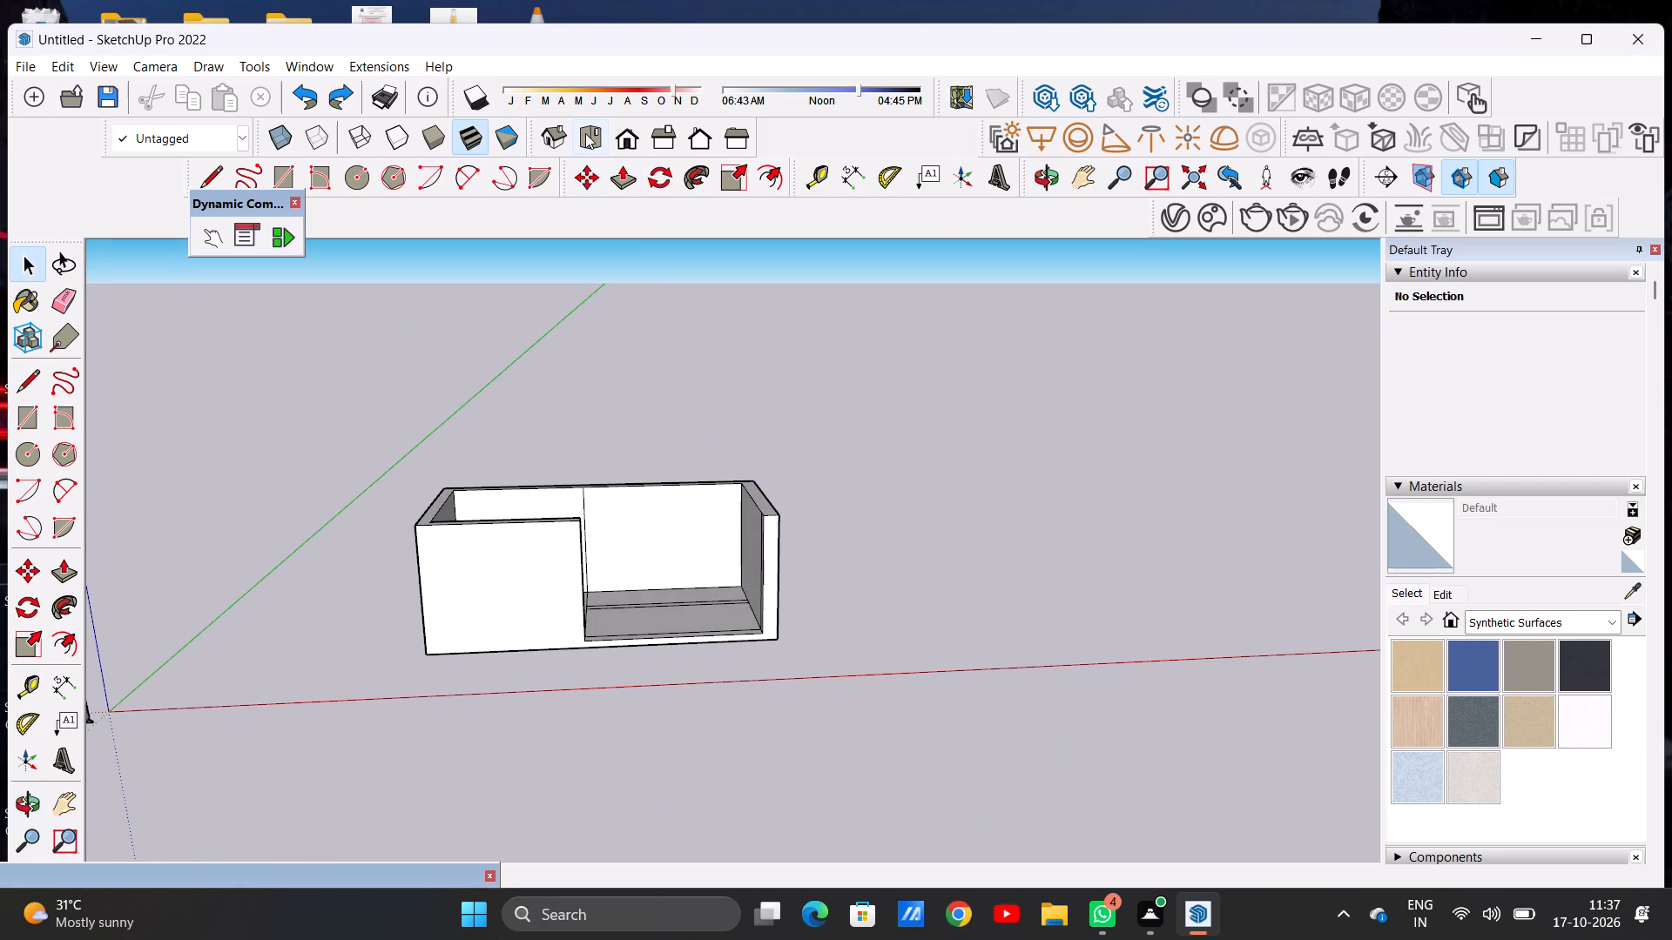
click(585, 133)
scroll(857, 507, up, 1)
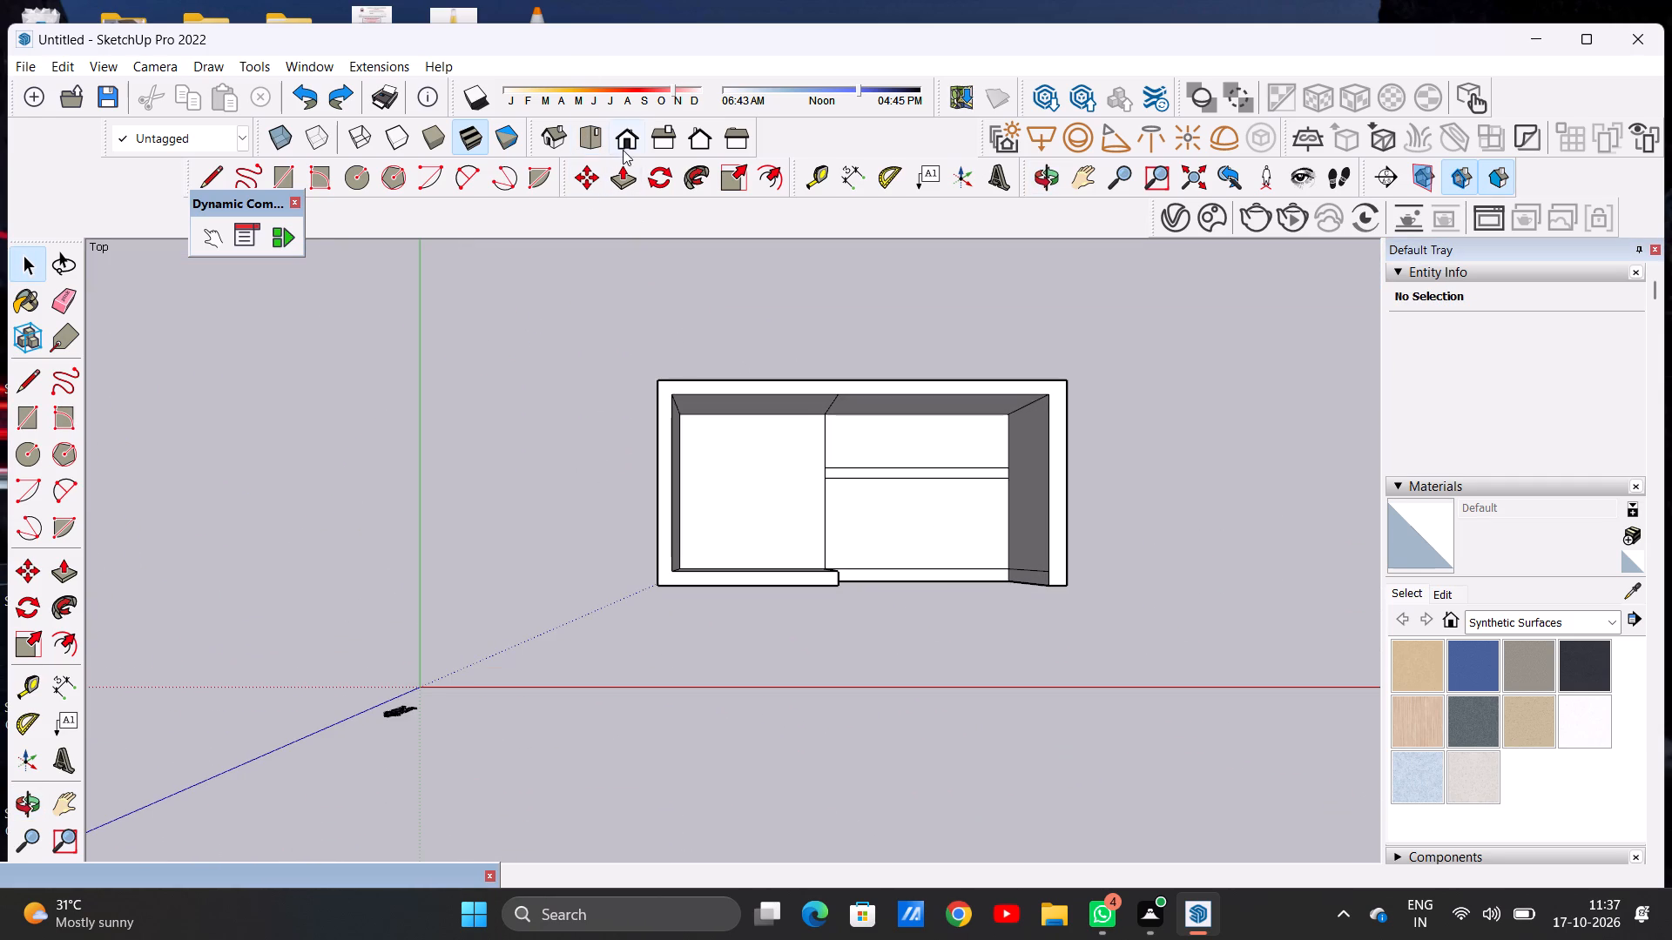
click(627, 142)
scroll(986, 547, up, 3)
middle_drag(908, 609, 915, 810)
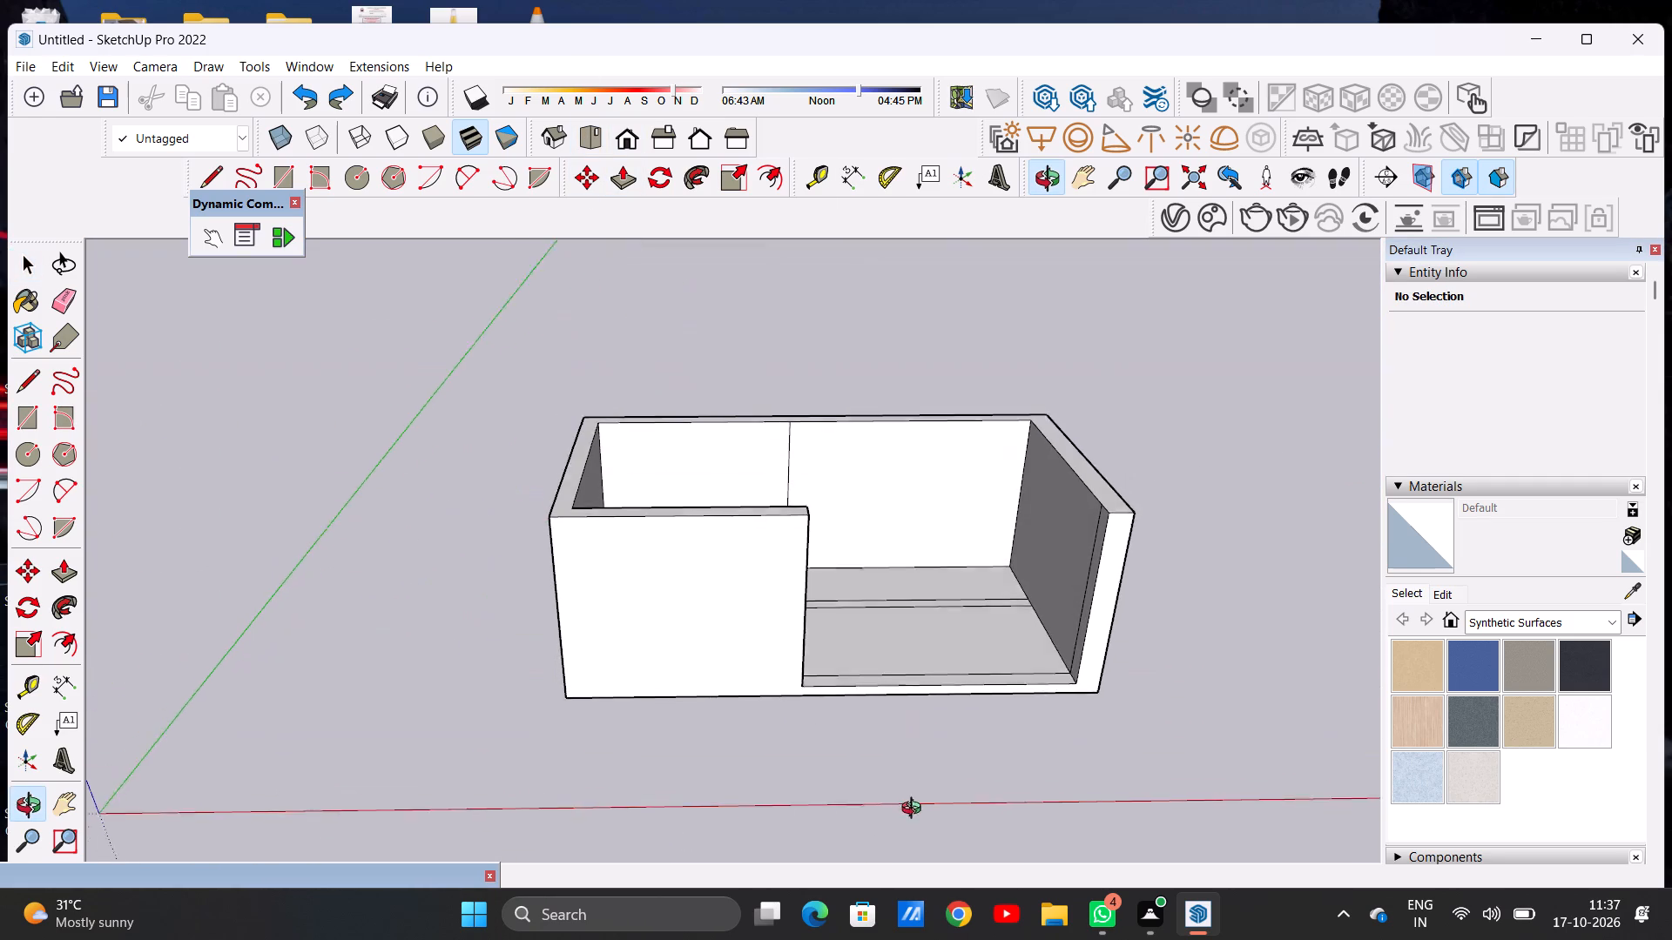
middle_drag(915, 810, 914, 821)
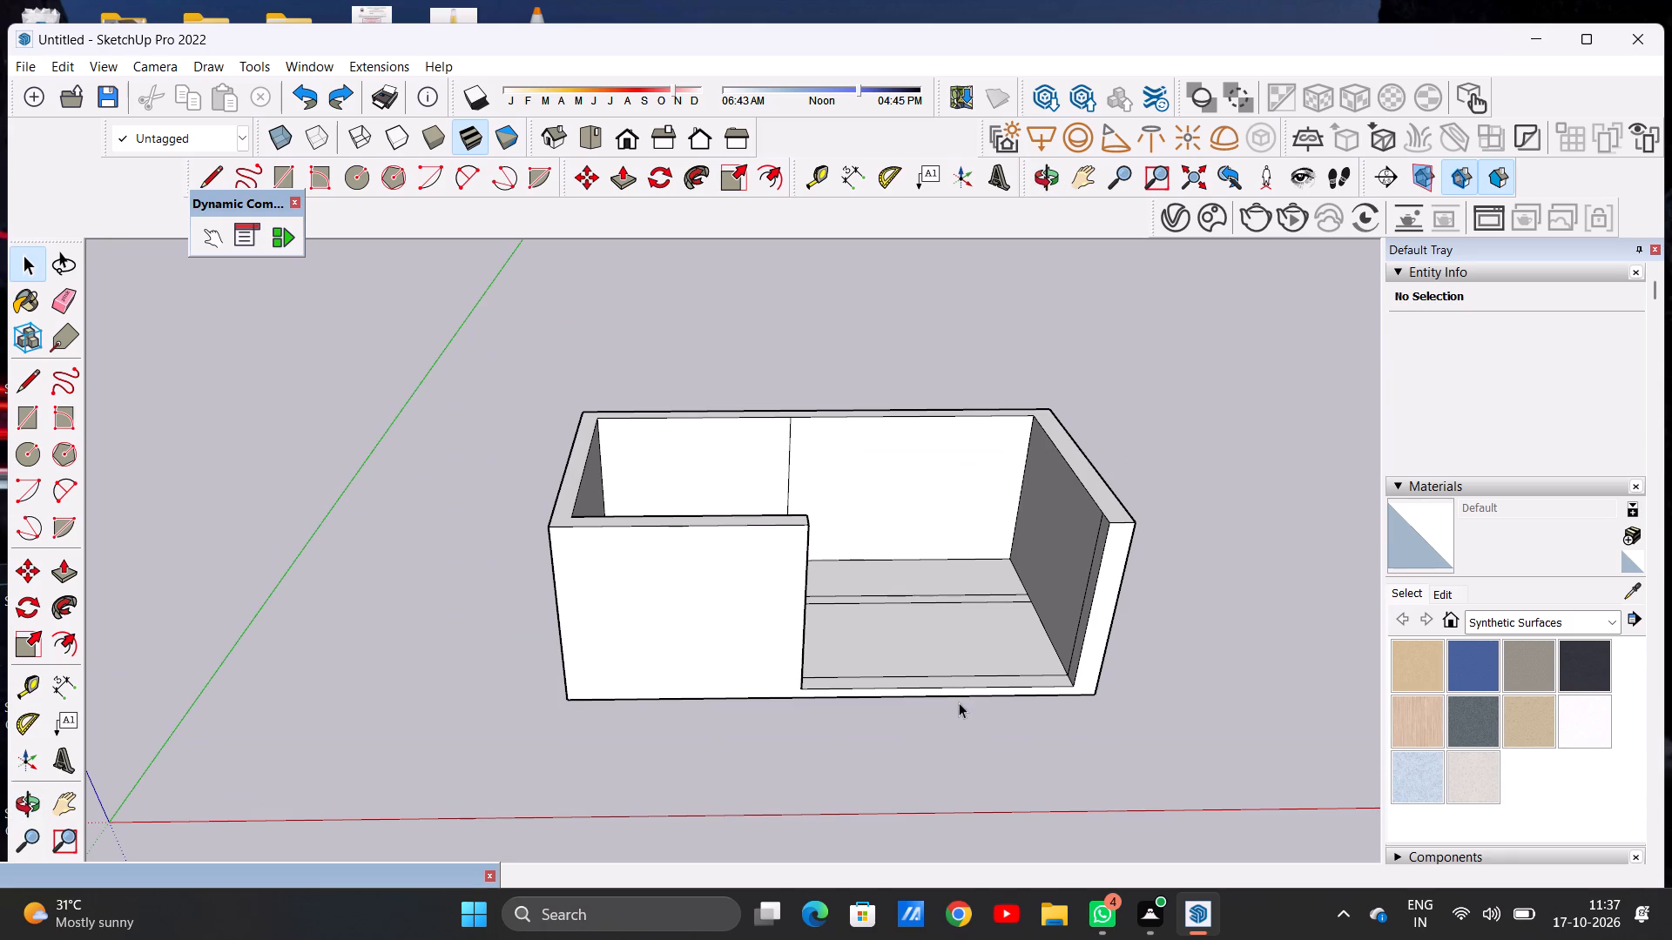
scroll(960, 679, up, 5)
middle_drag(938, 581, 917, 848)
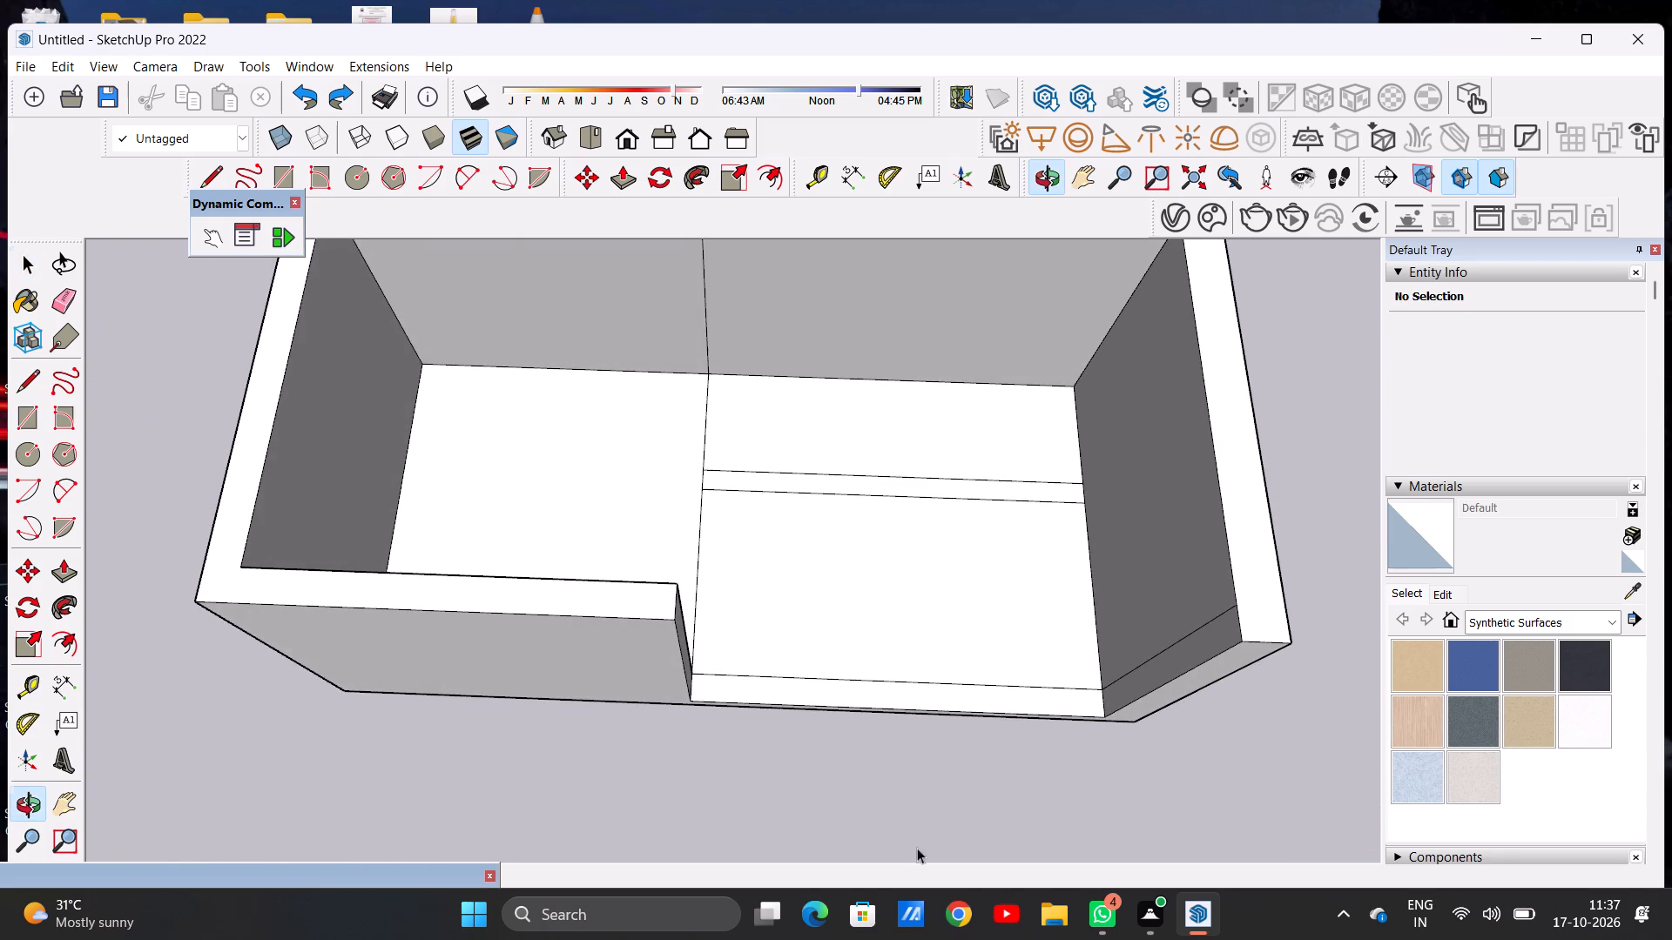
middle_drag(917, 848, 917, 849)
scroll(966, 579, up, 8)
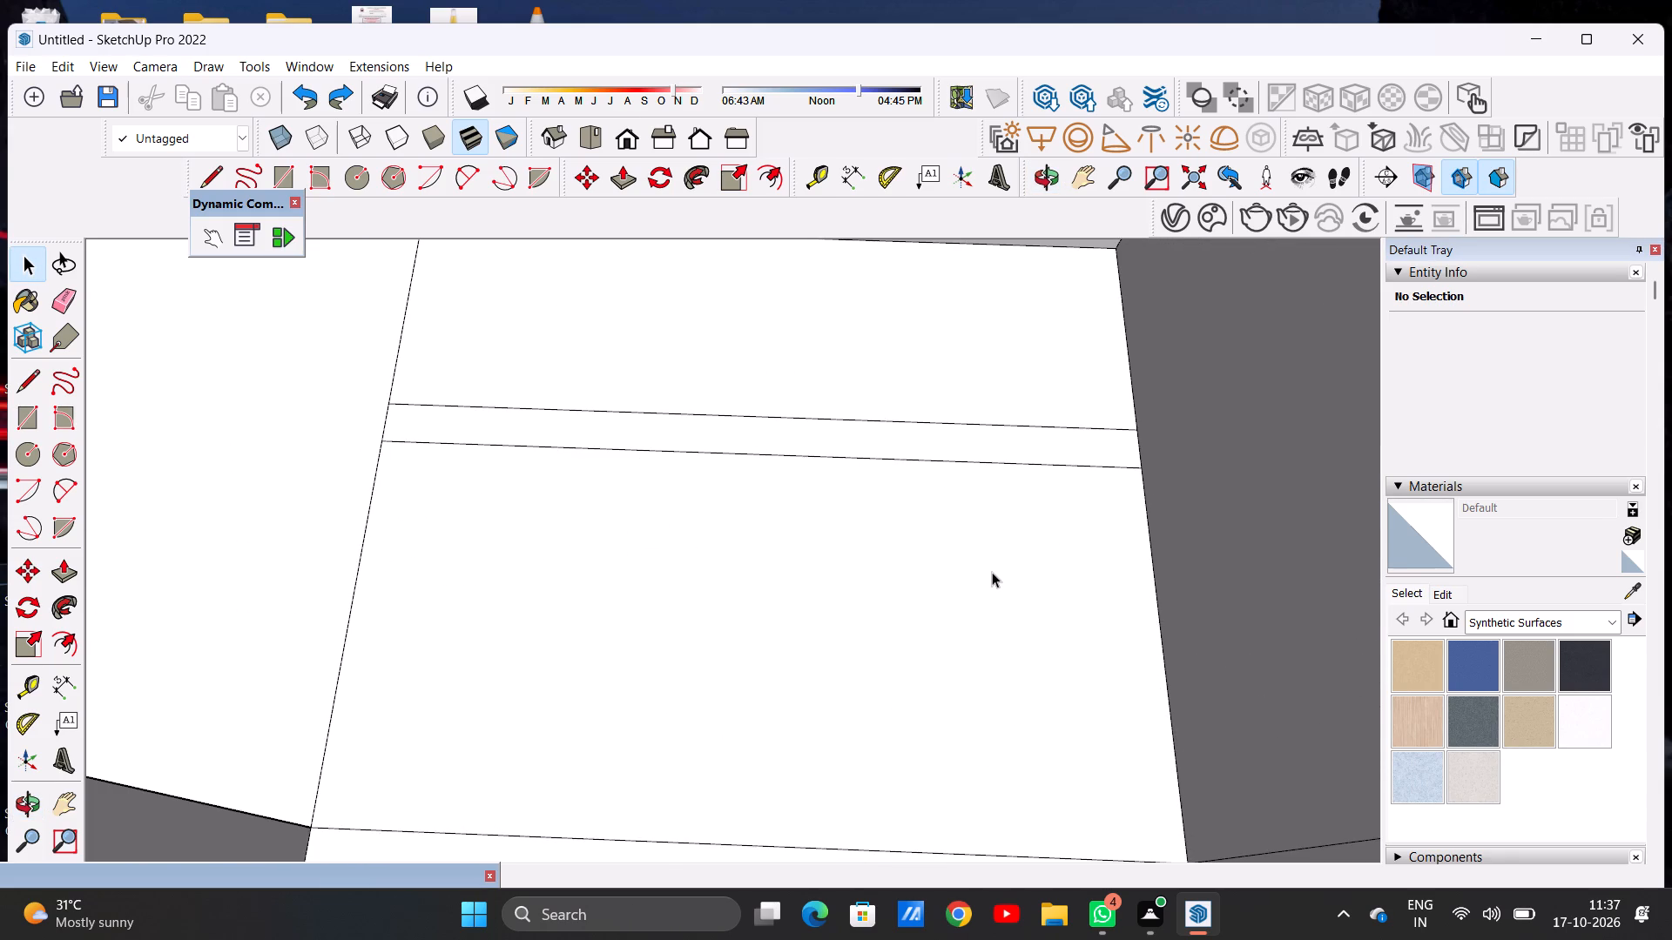
scroll(992, 574, down, 5)
key(e)
drag(989, 468, 989, 495)
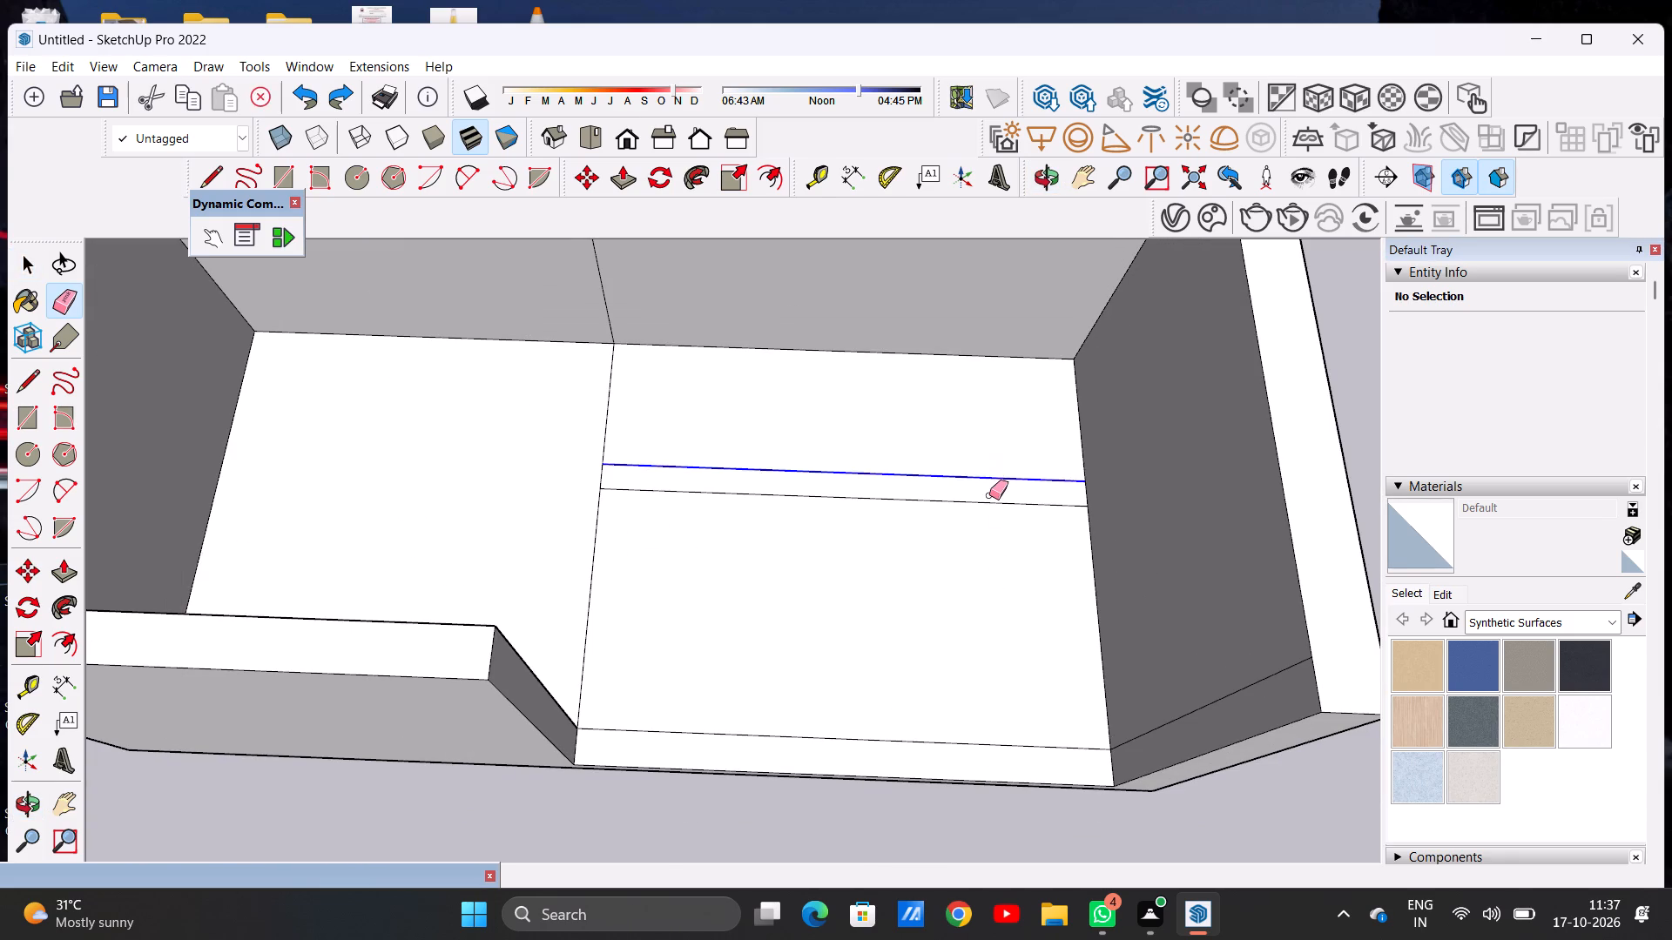
drag(992, 481, 996, 519)
key(space)
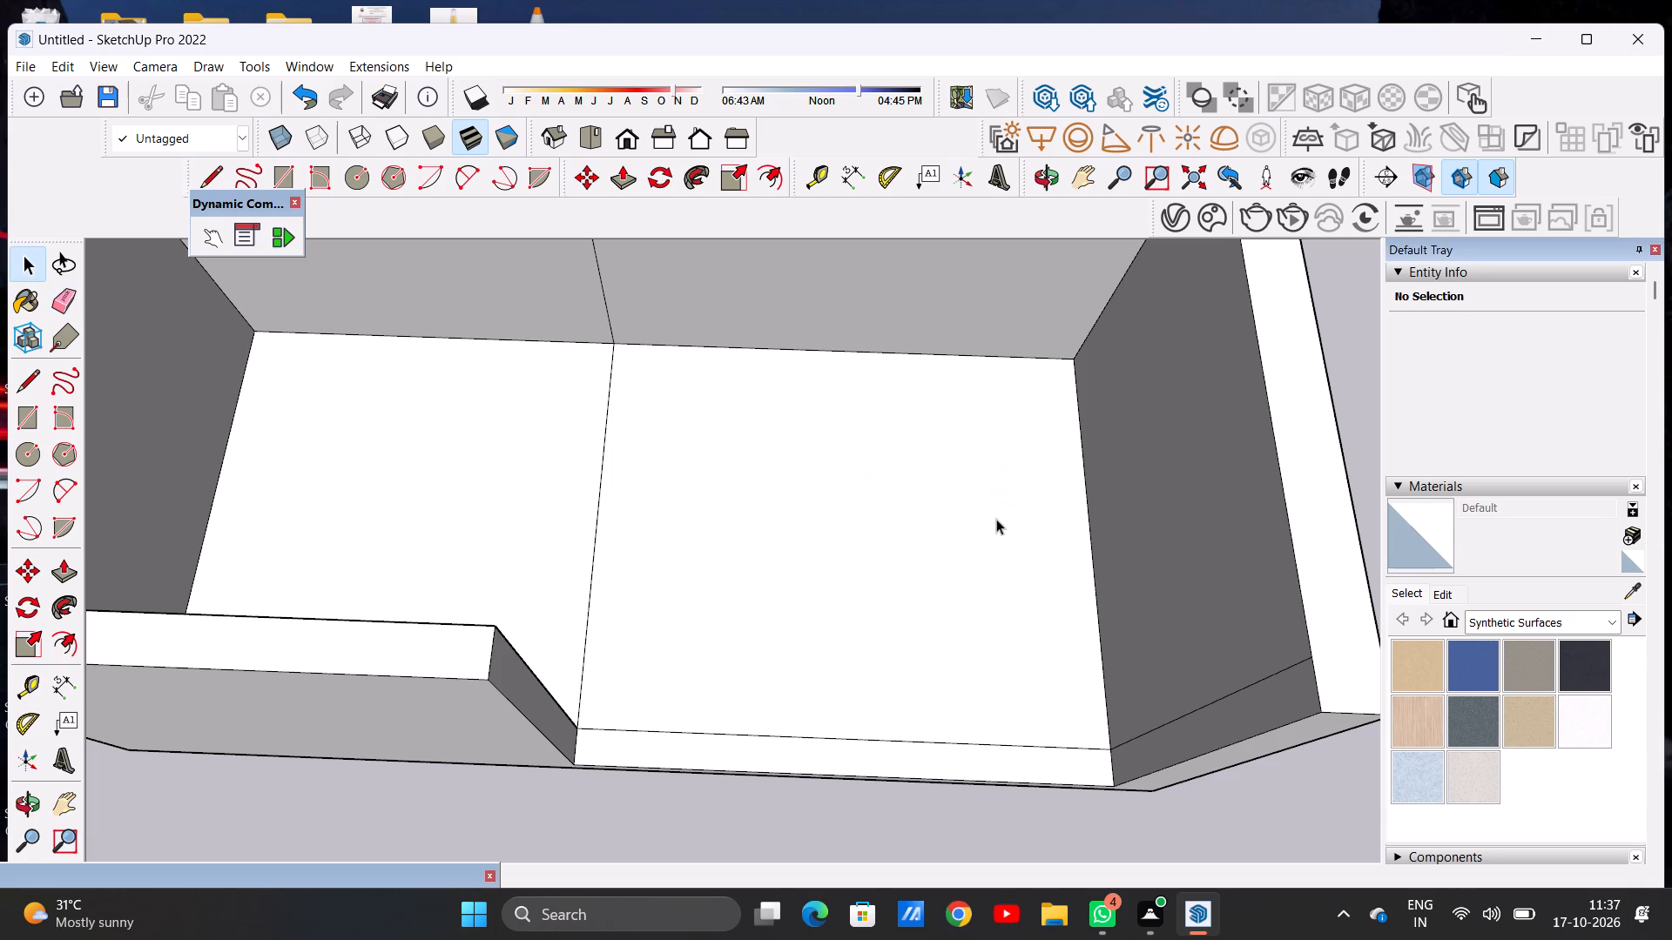
Draw a line across the larger room's floor to the end wall, parallel to the open side and a short distance inside it.
text(L)
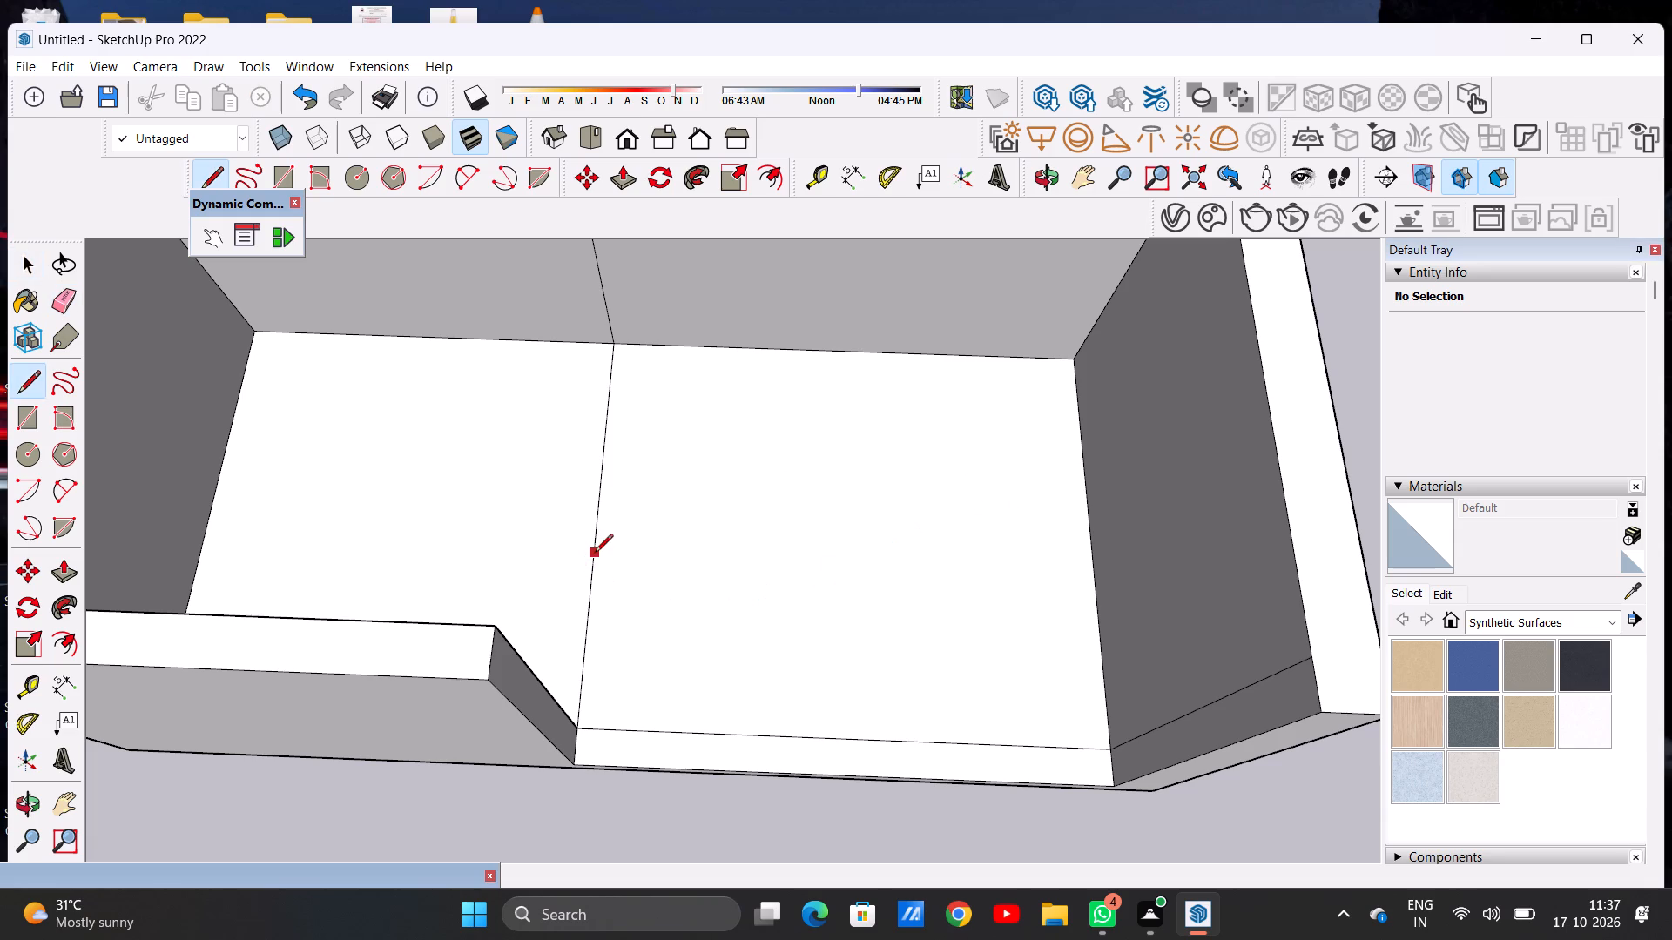
click(593, 626)
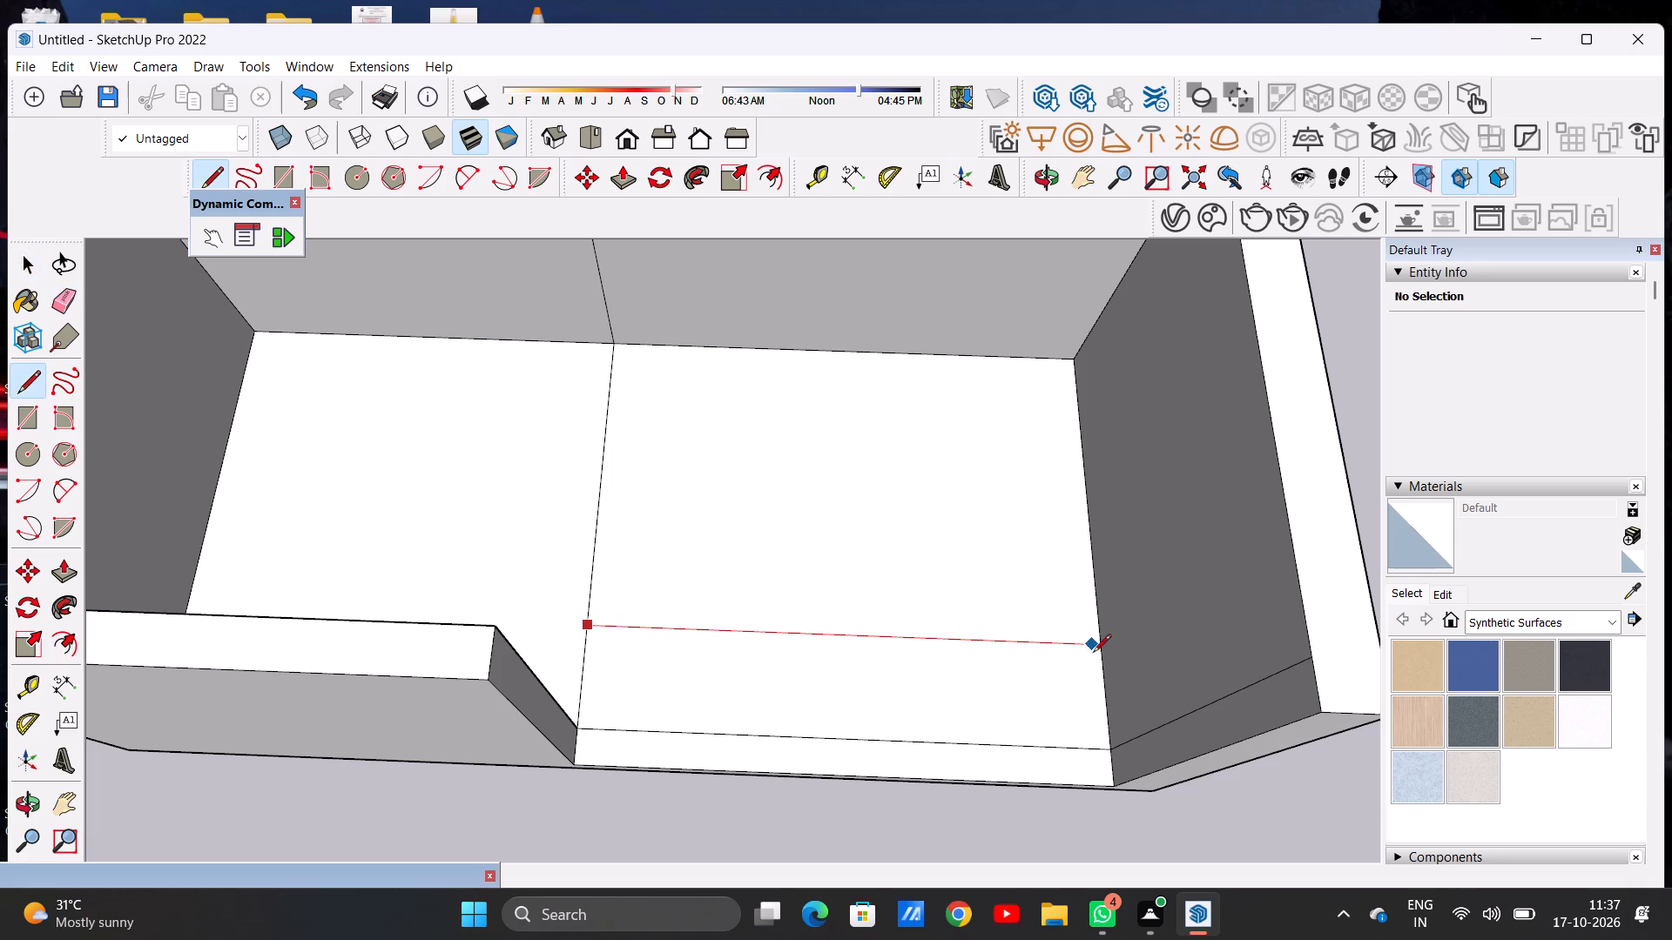
click(1102, 651)
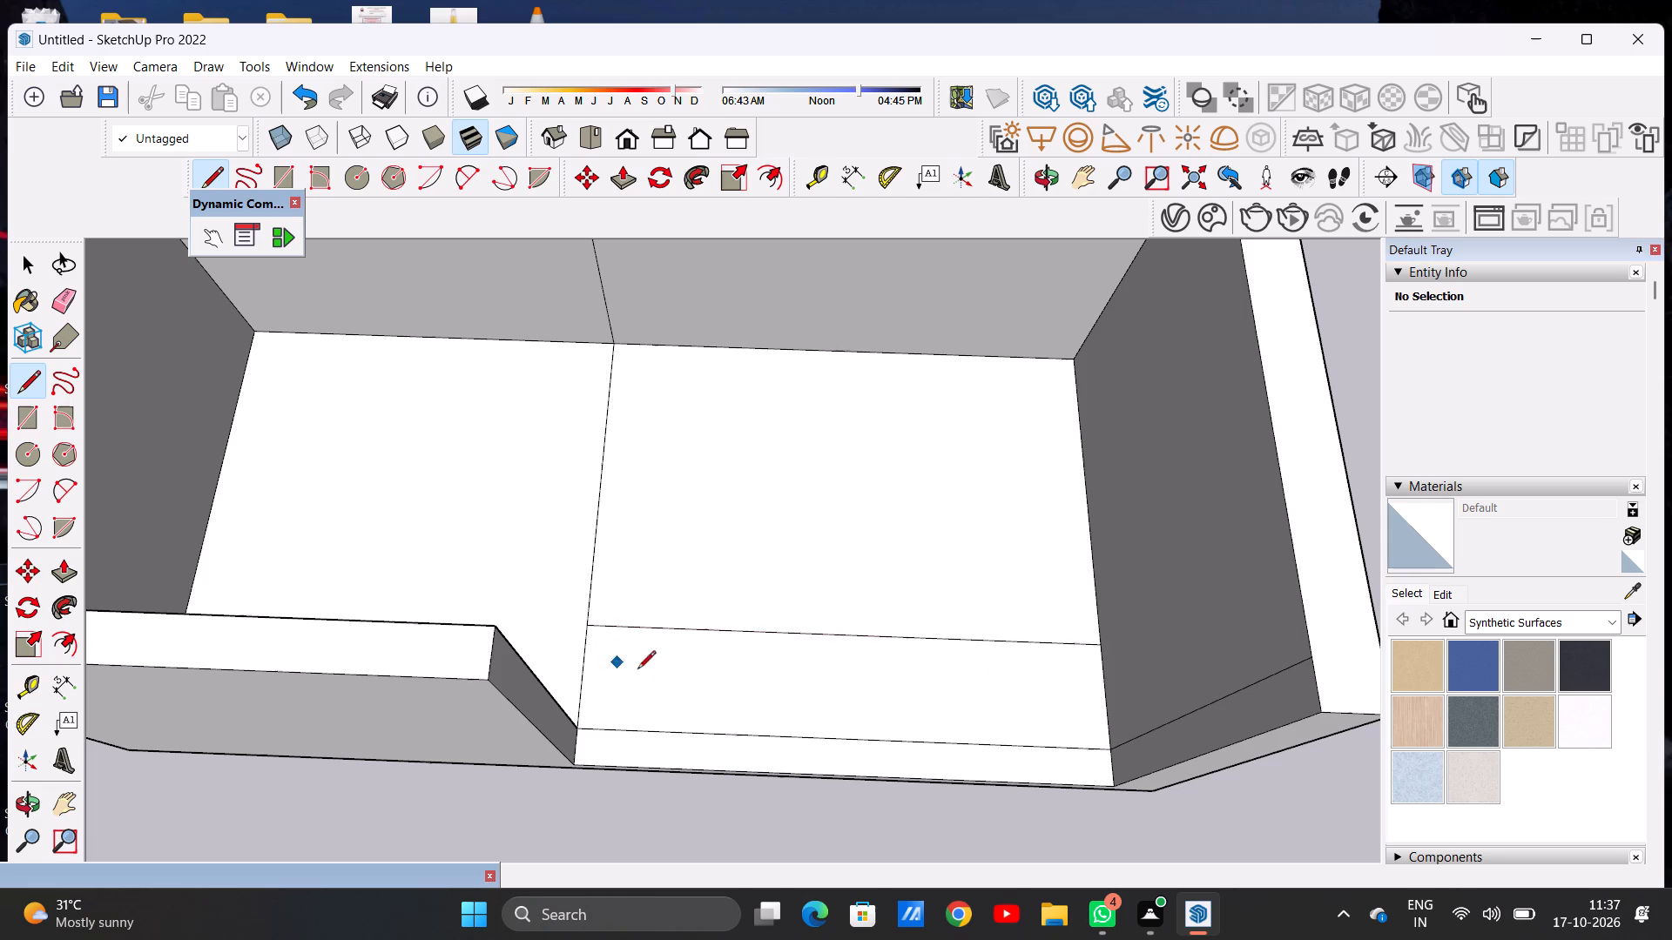
scroll(652, 700, down, 3)
key(space)
Draw a line across the smaller room's floor, parallel and close to the dividing line, to outline a narrow partition strip.
middle_drag(691, 753, 651, 595)
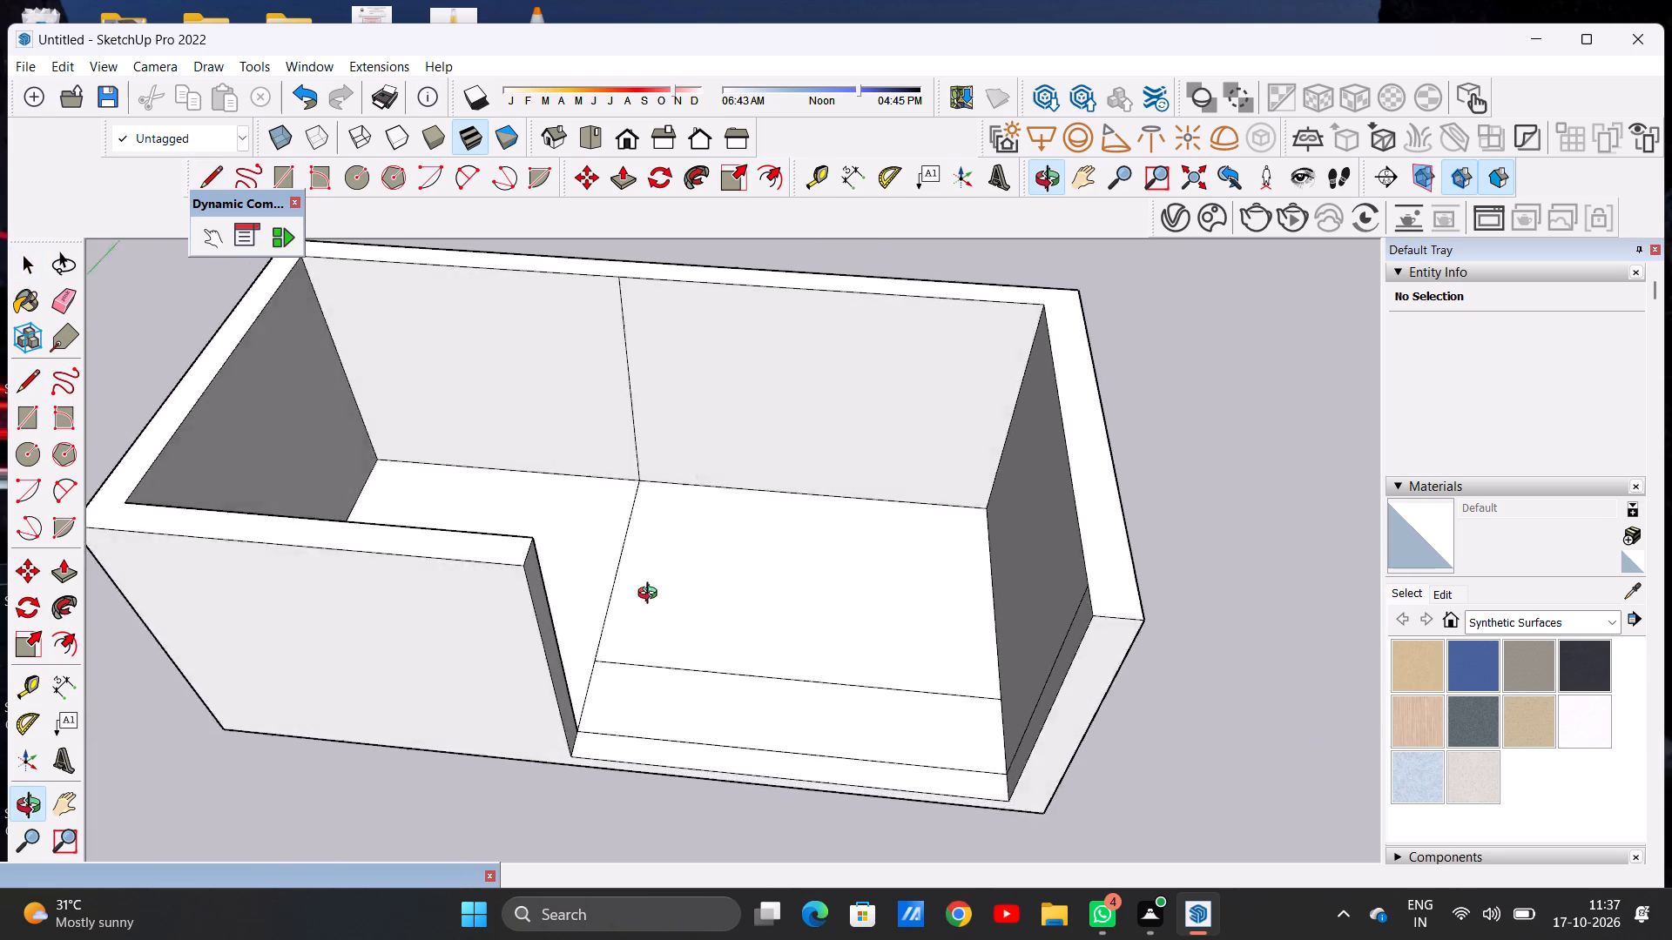
middle_drag(651, 595, 639, 576)
scroll(605, 671, up, 7)
scroll(473, 706, down, 10)
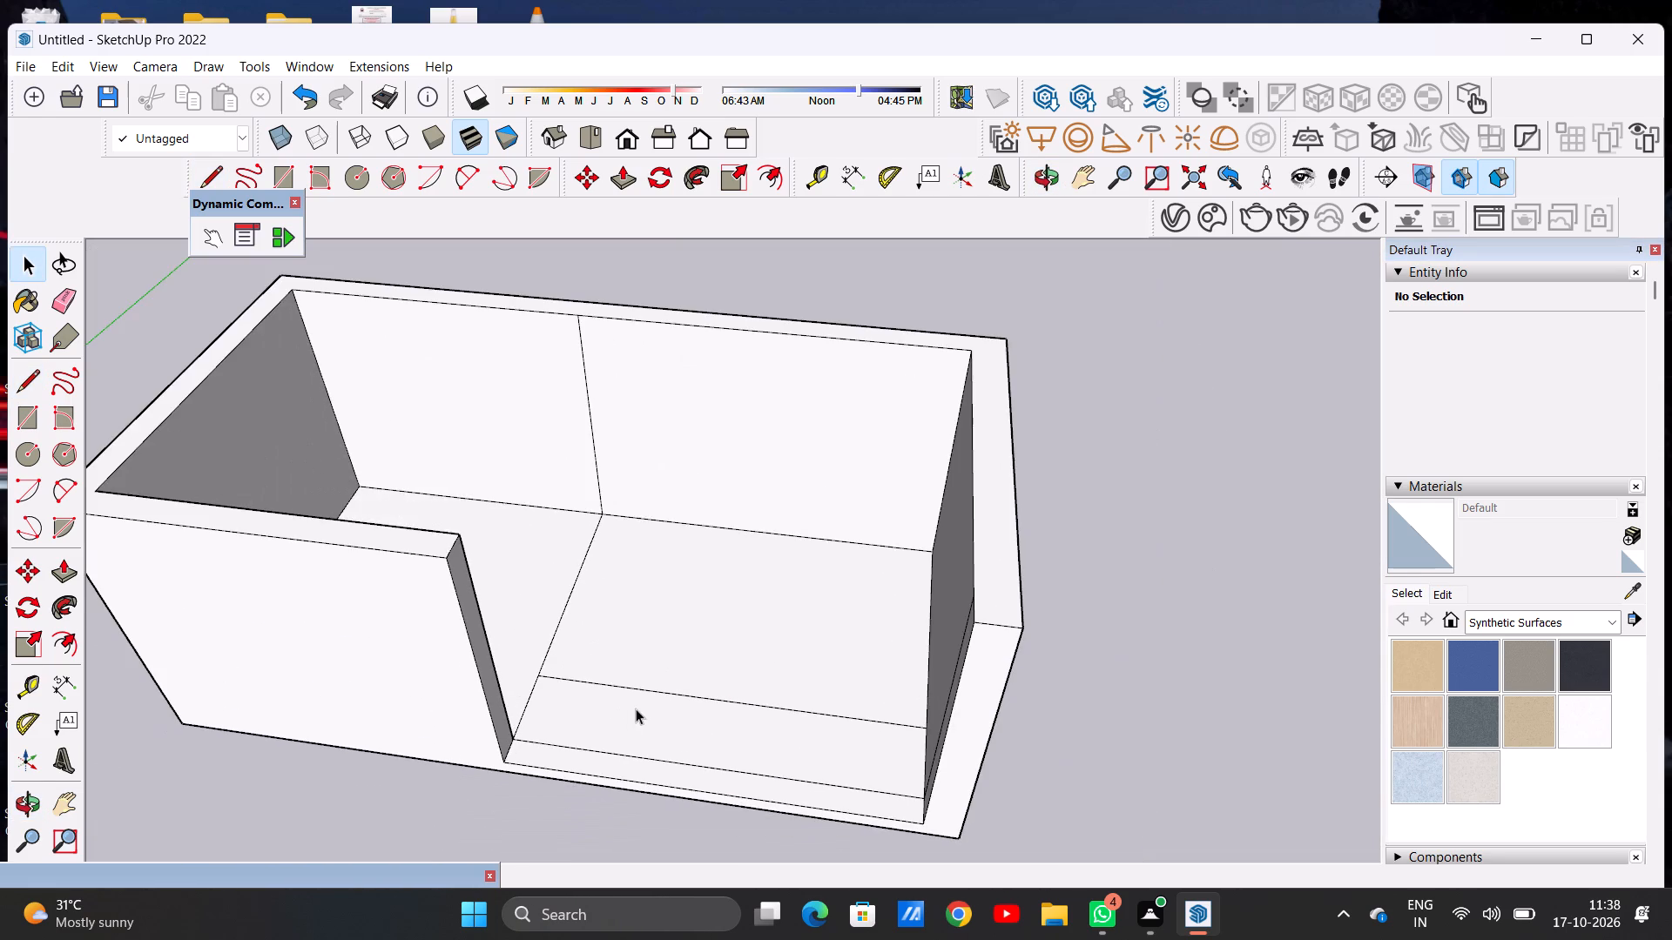
middle_drag(782, 628, 448, 787)
scroll(643, 656, down, 6)
scroll(646, 449, up, 6)
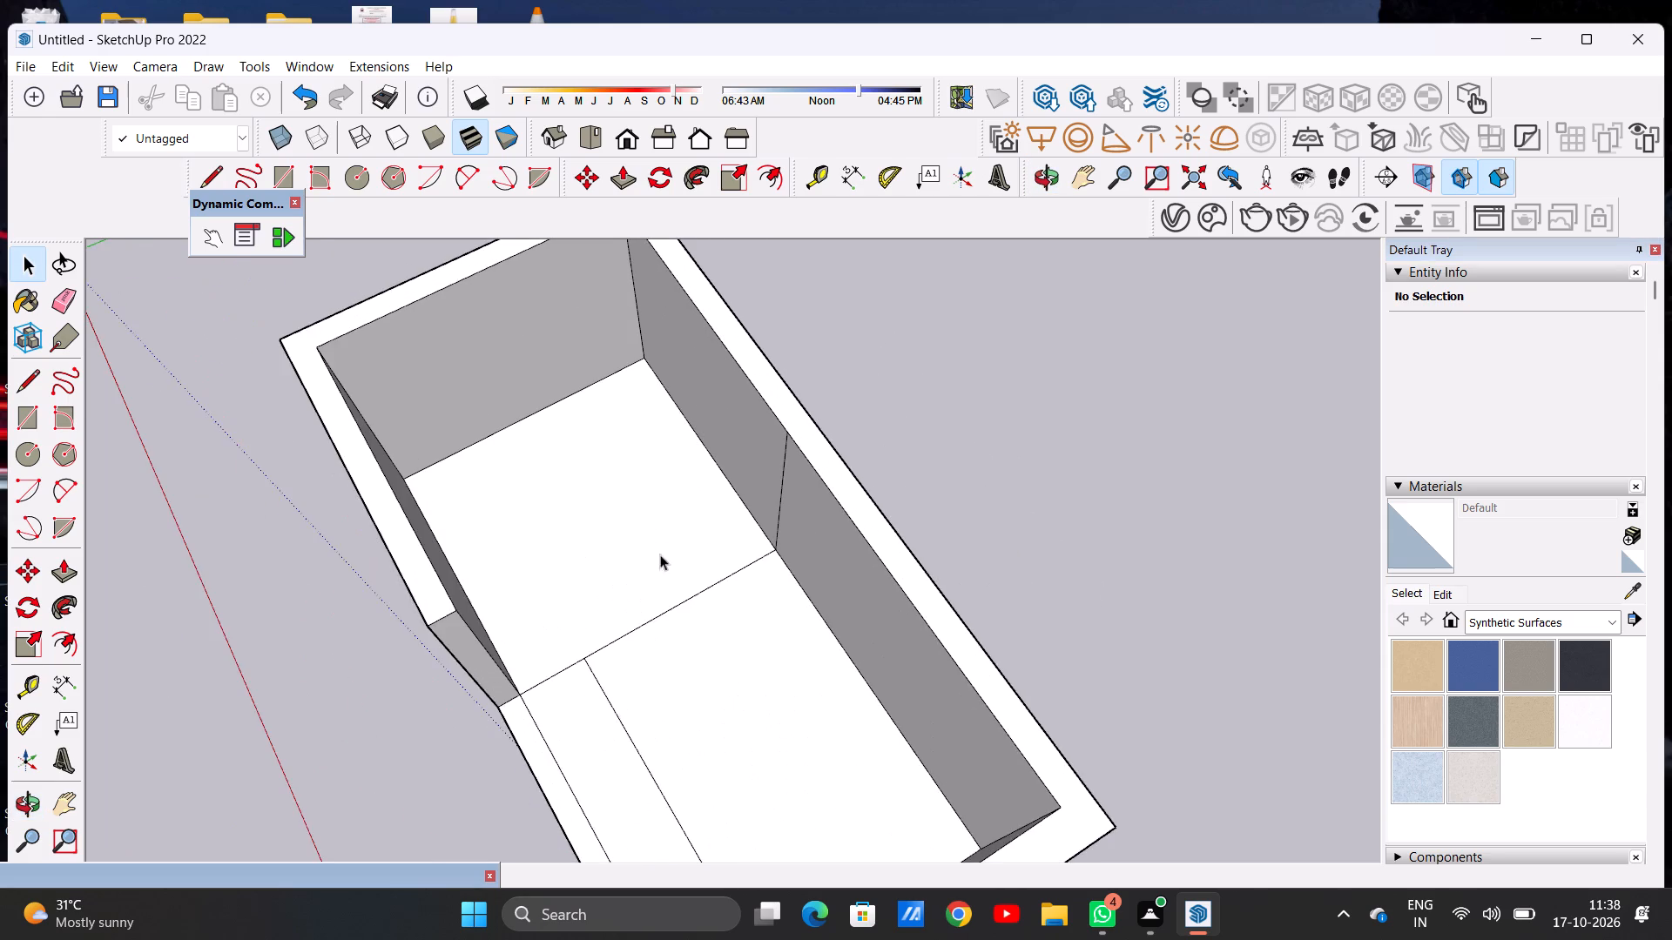
middle_drag(691, 611, 467, 562)
scroll(498, 539, up, 5)
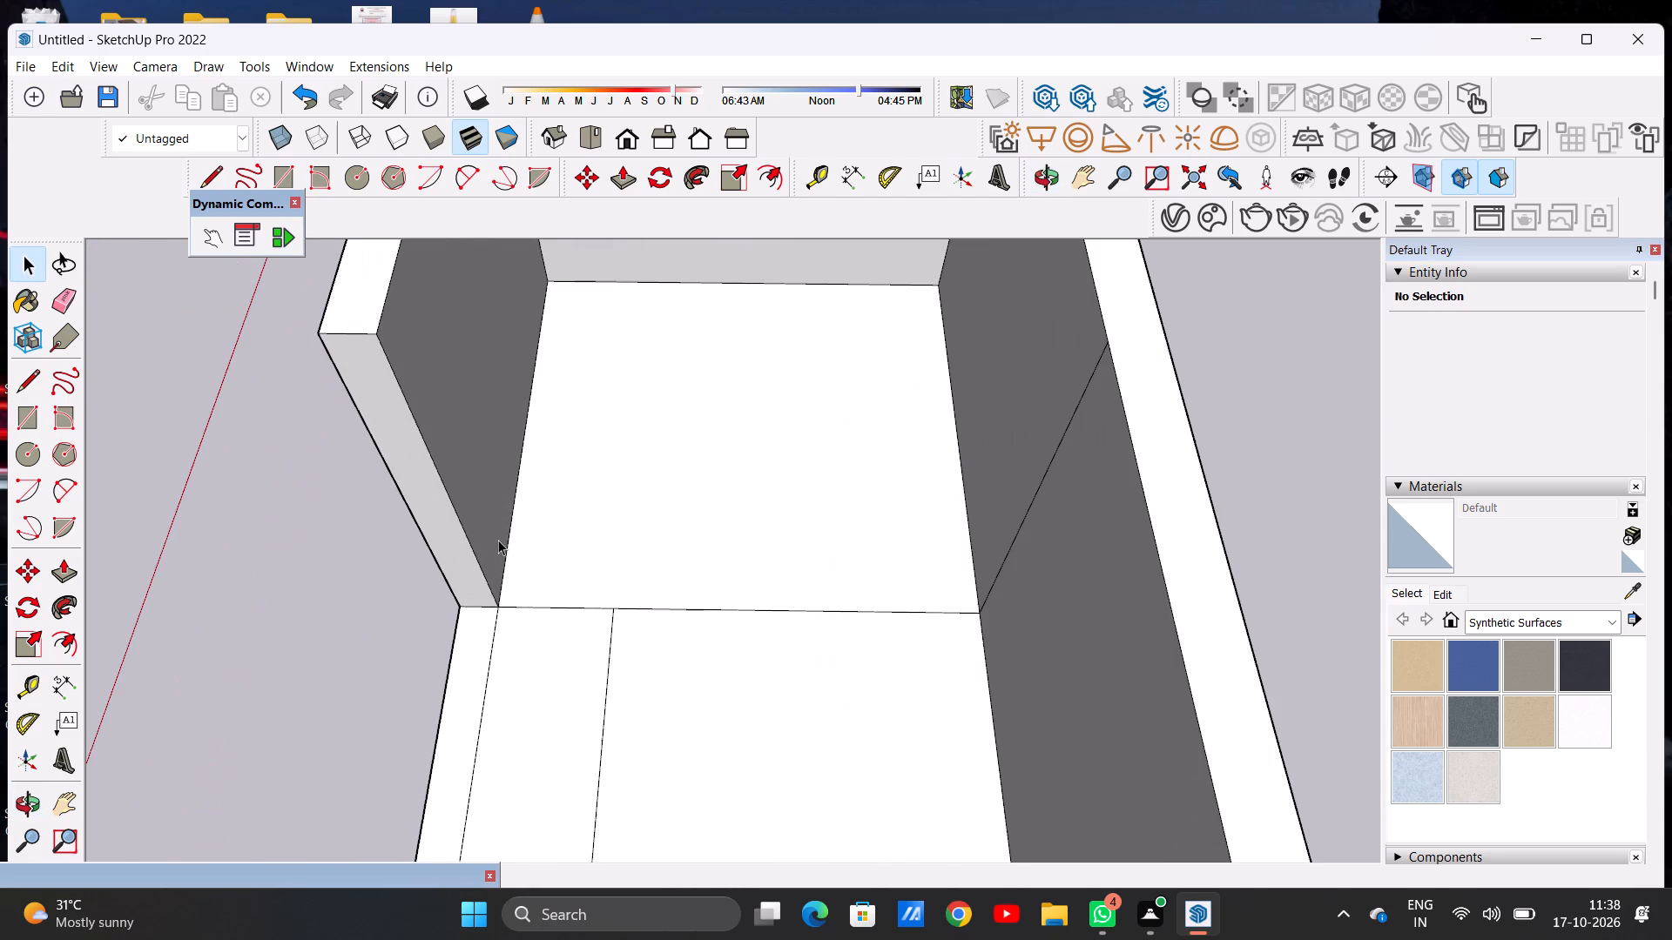
key(l)
scroll(502, 573, up, 3)
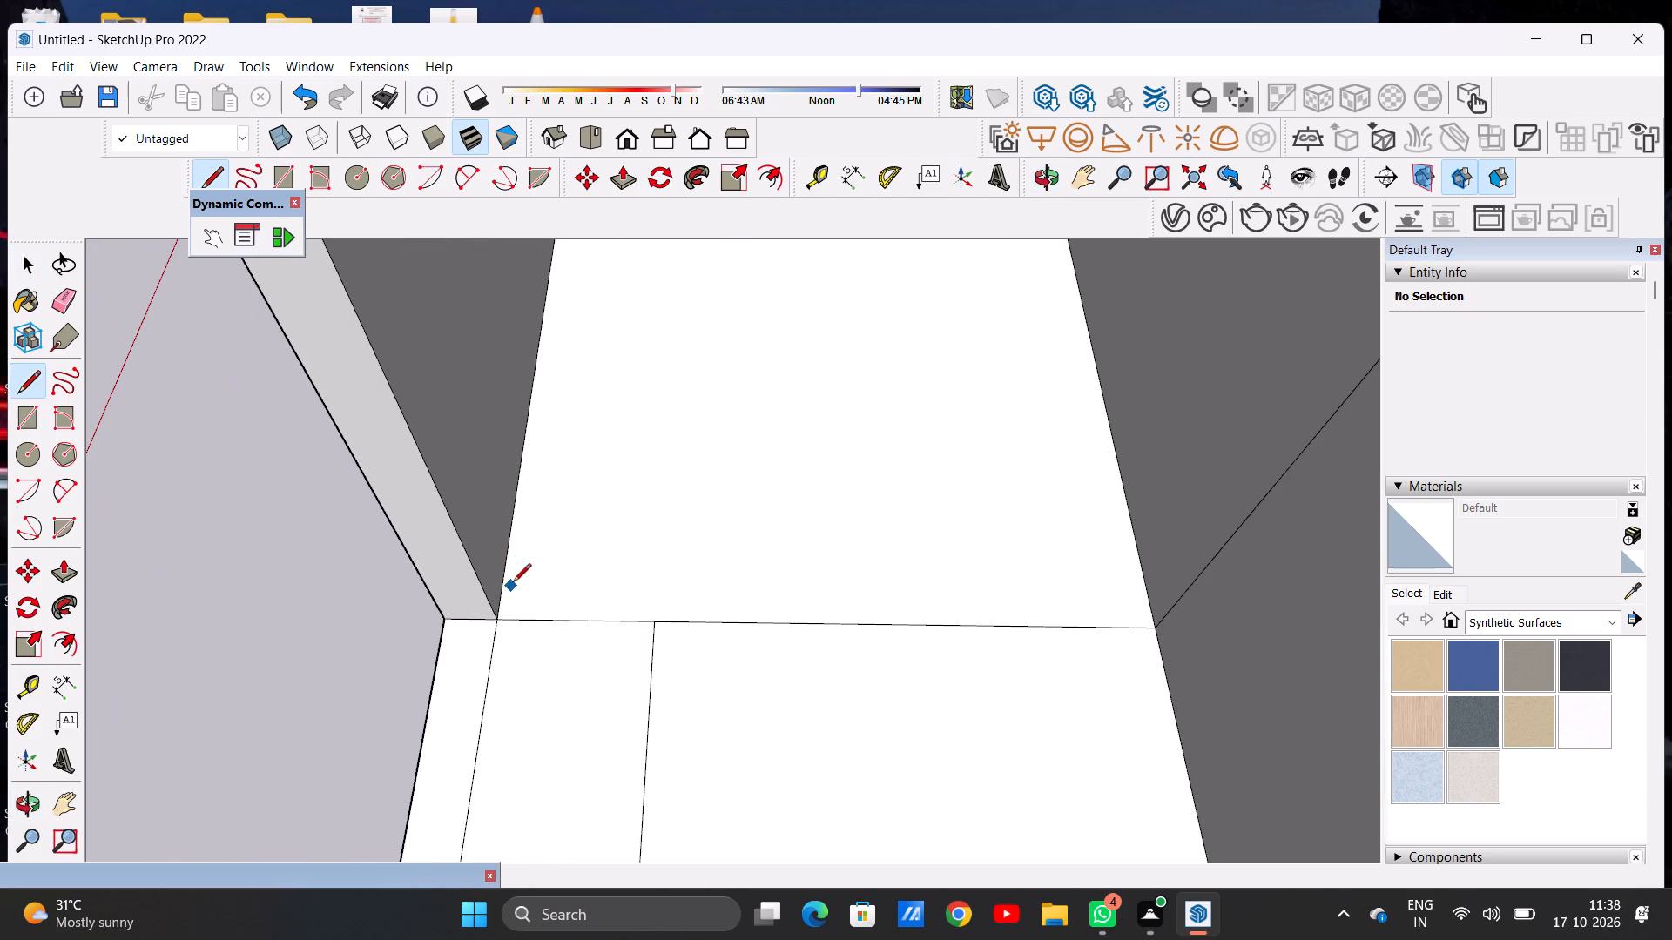
click(508, 582)
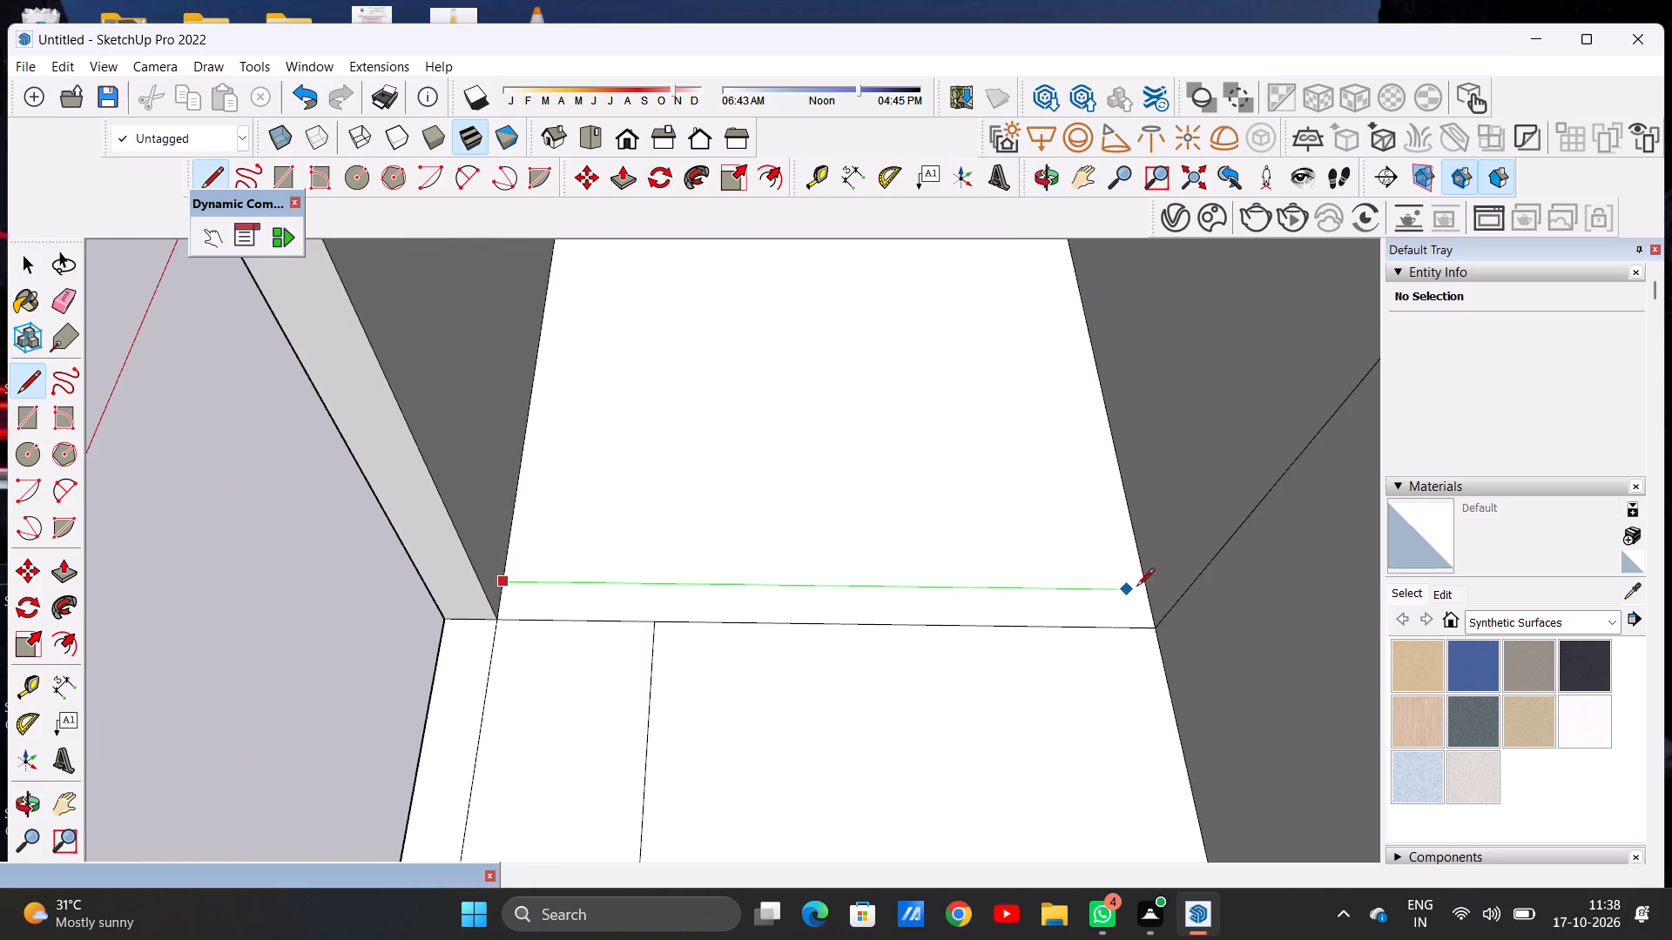
key(space)
text(L)
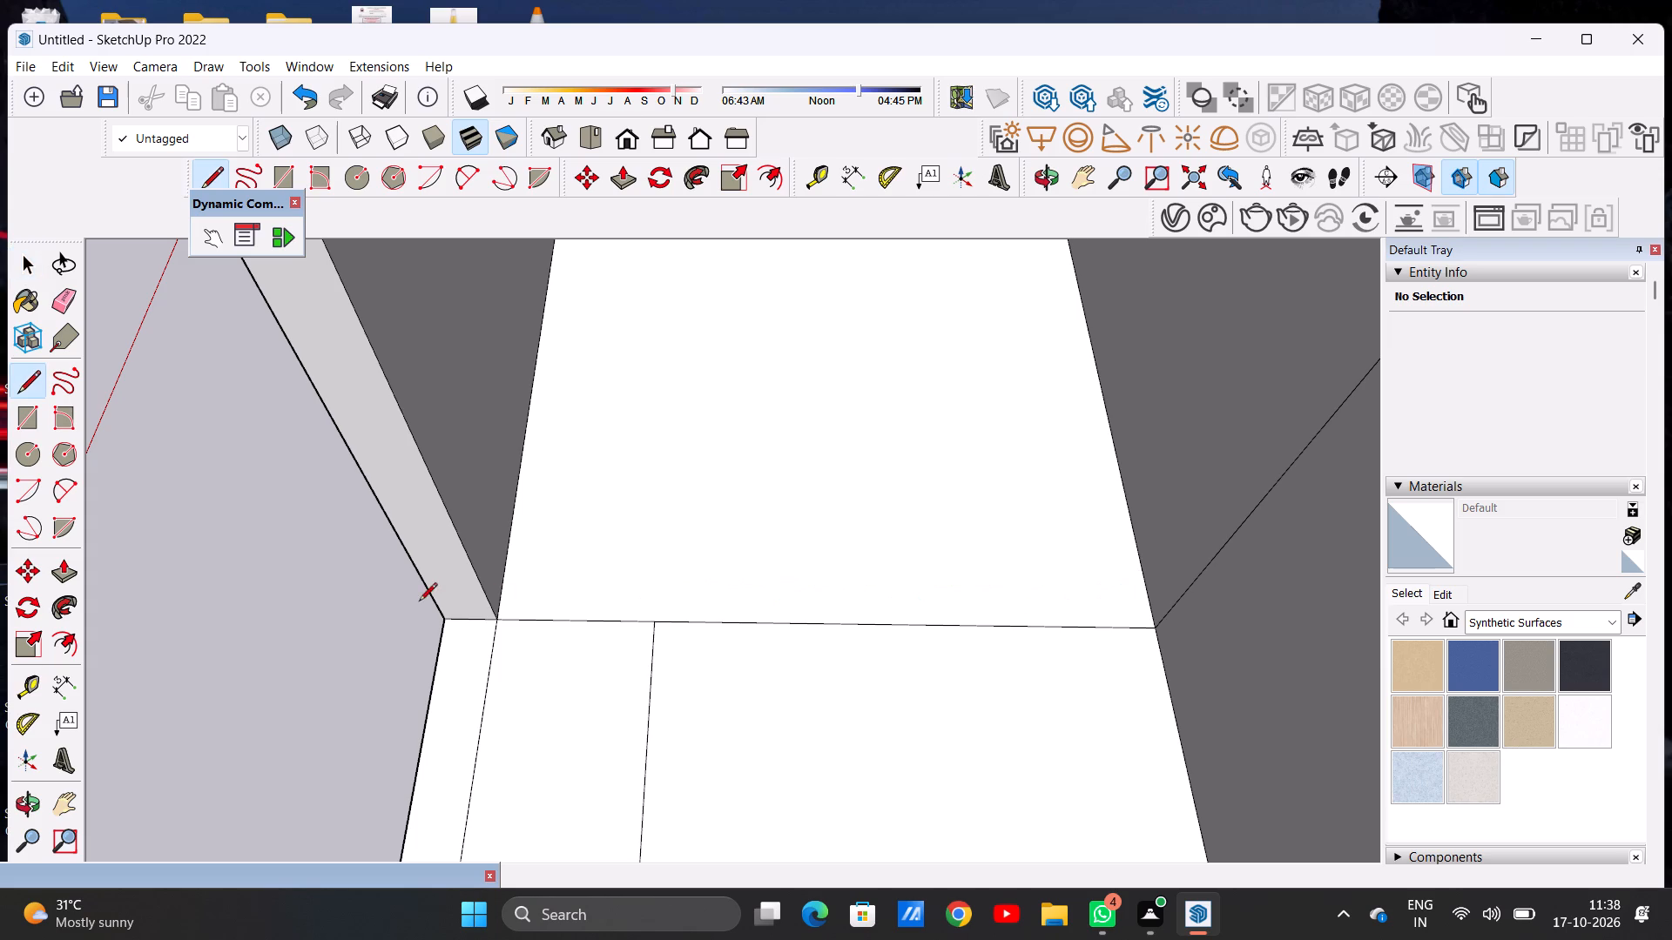
click(504, 586)
click(1151, 588)
key(space)
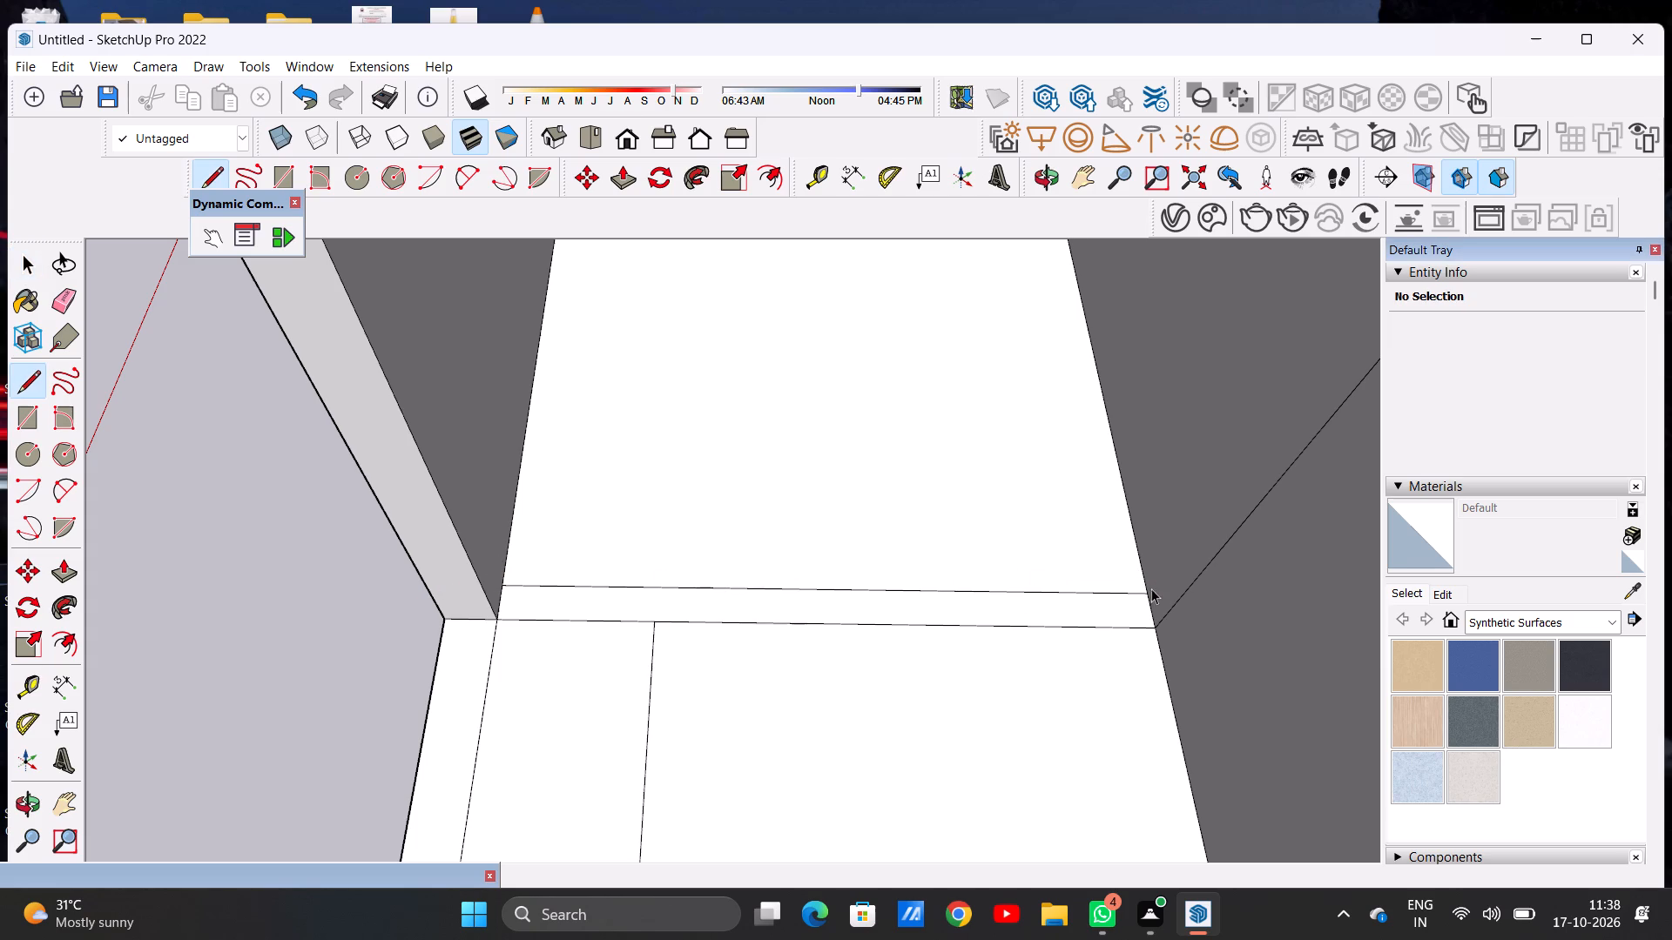
Examine the new partition strip and the floor lines along the open side from several angles.
scroll(813, 634, down, 10)
middle_drag(596, 613, 1000, 573)
scroll(896, 547, up, 3)
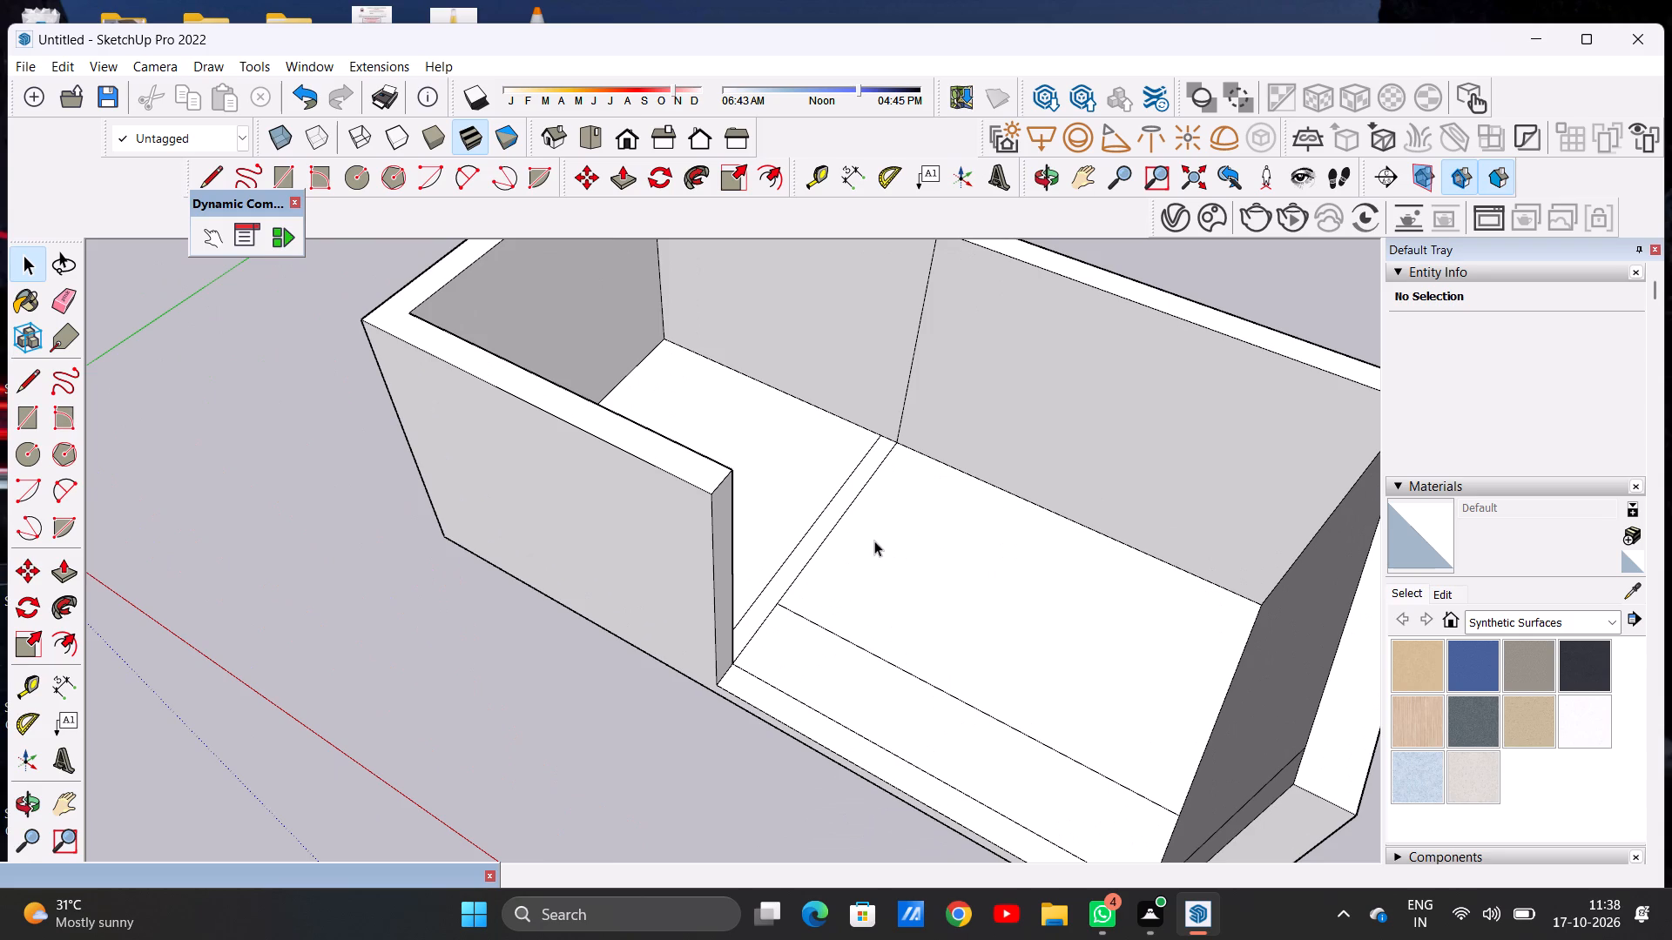
scroll(834, 554, down, 8)
middle_drag(847, 569, 814, 465)
scroll(831, 531, up, 5)
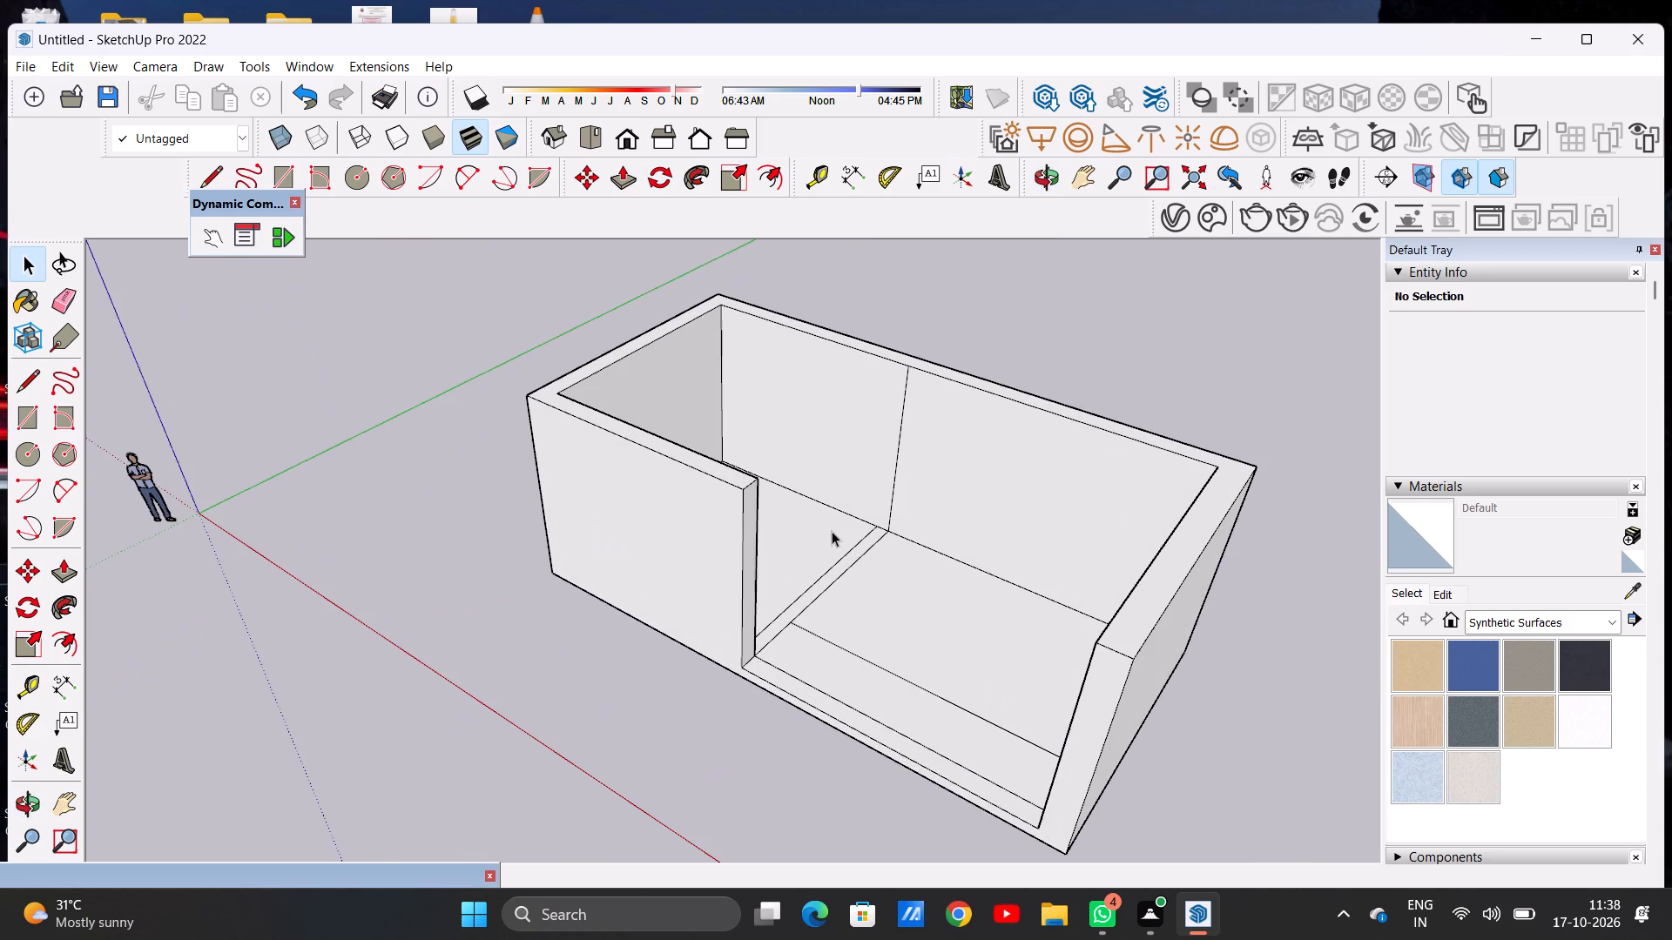
scroll(826, 641, down, 6)
scroll(877, 606, up, 3)
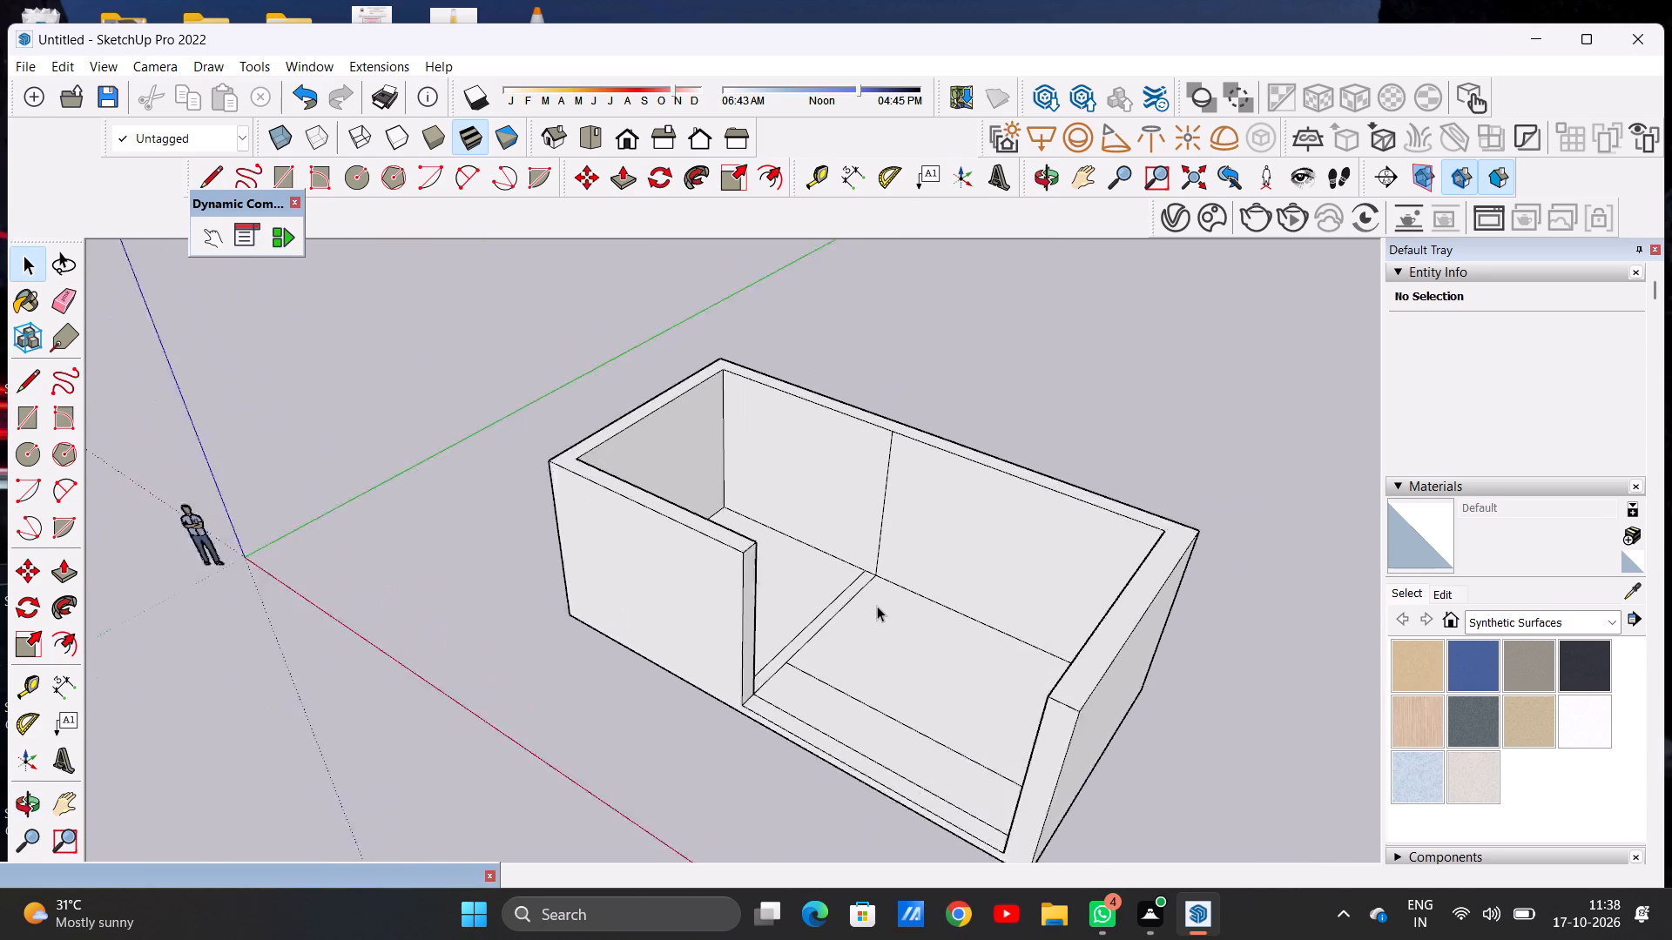
scroll(877, 606, up, 3)
middle_drag(920, 659, 479, 702)
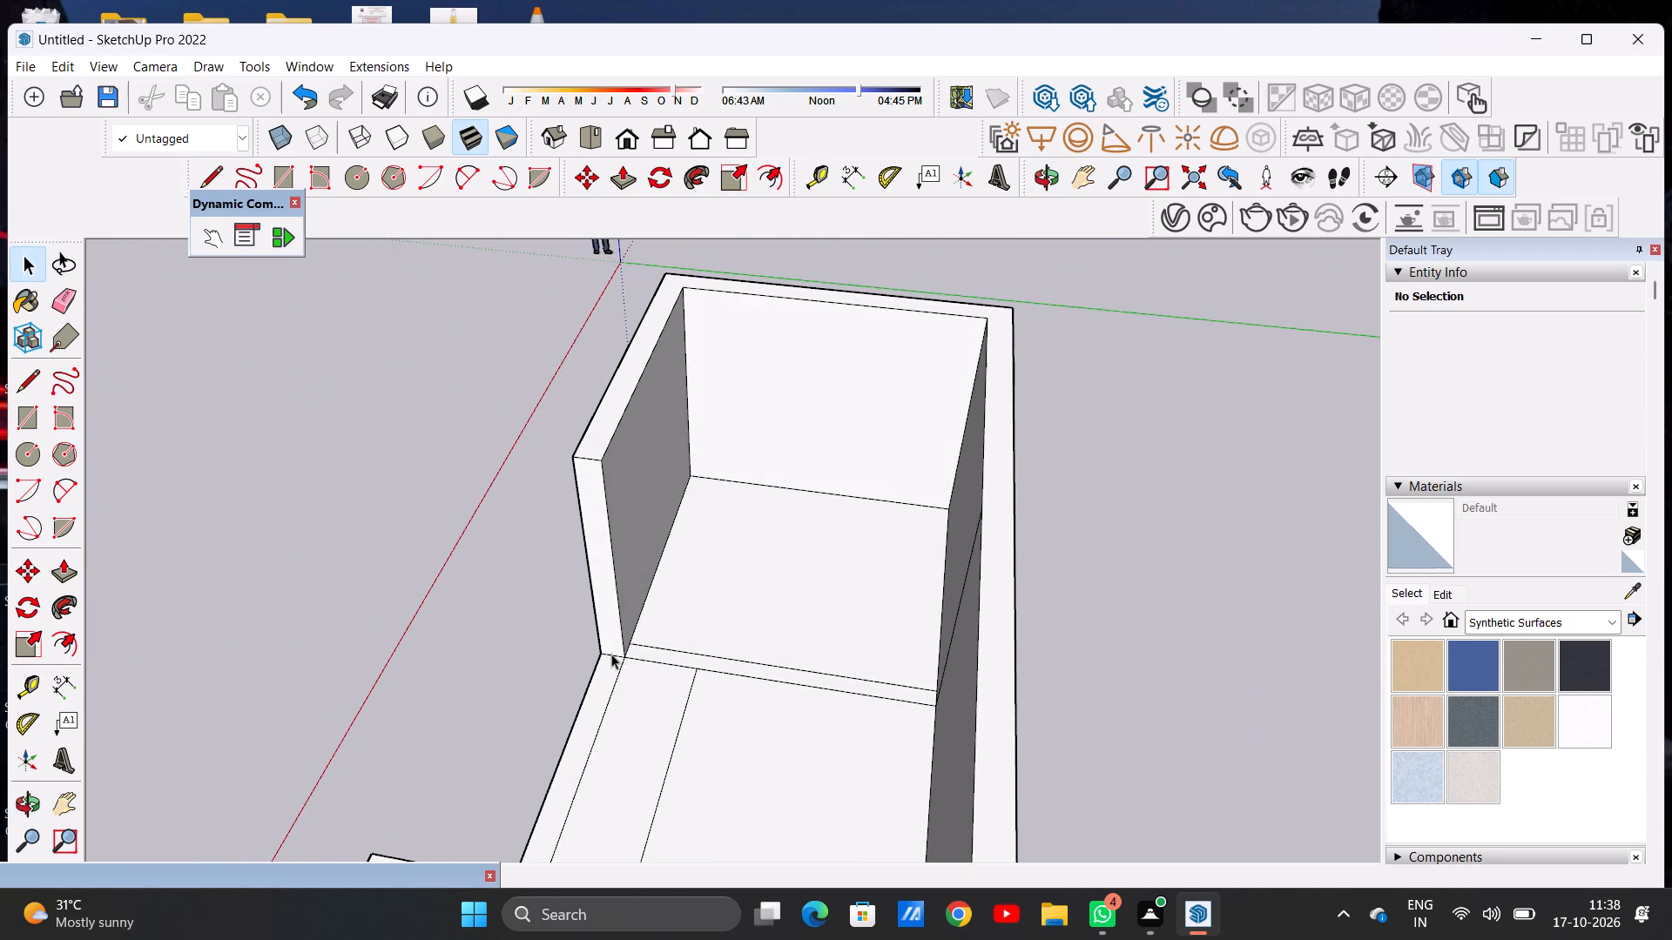
scroll(723, 624, up, 6)
middle_drag(516, 731, 729, 711)
scroll(764, 769, down, 9)
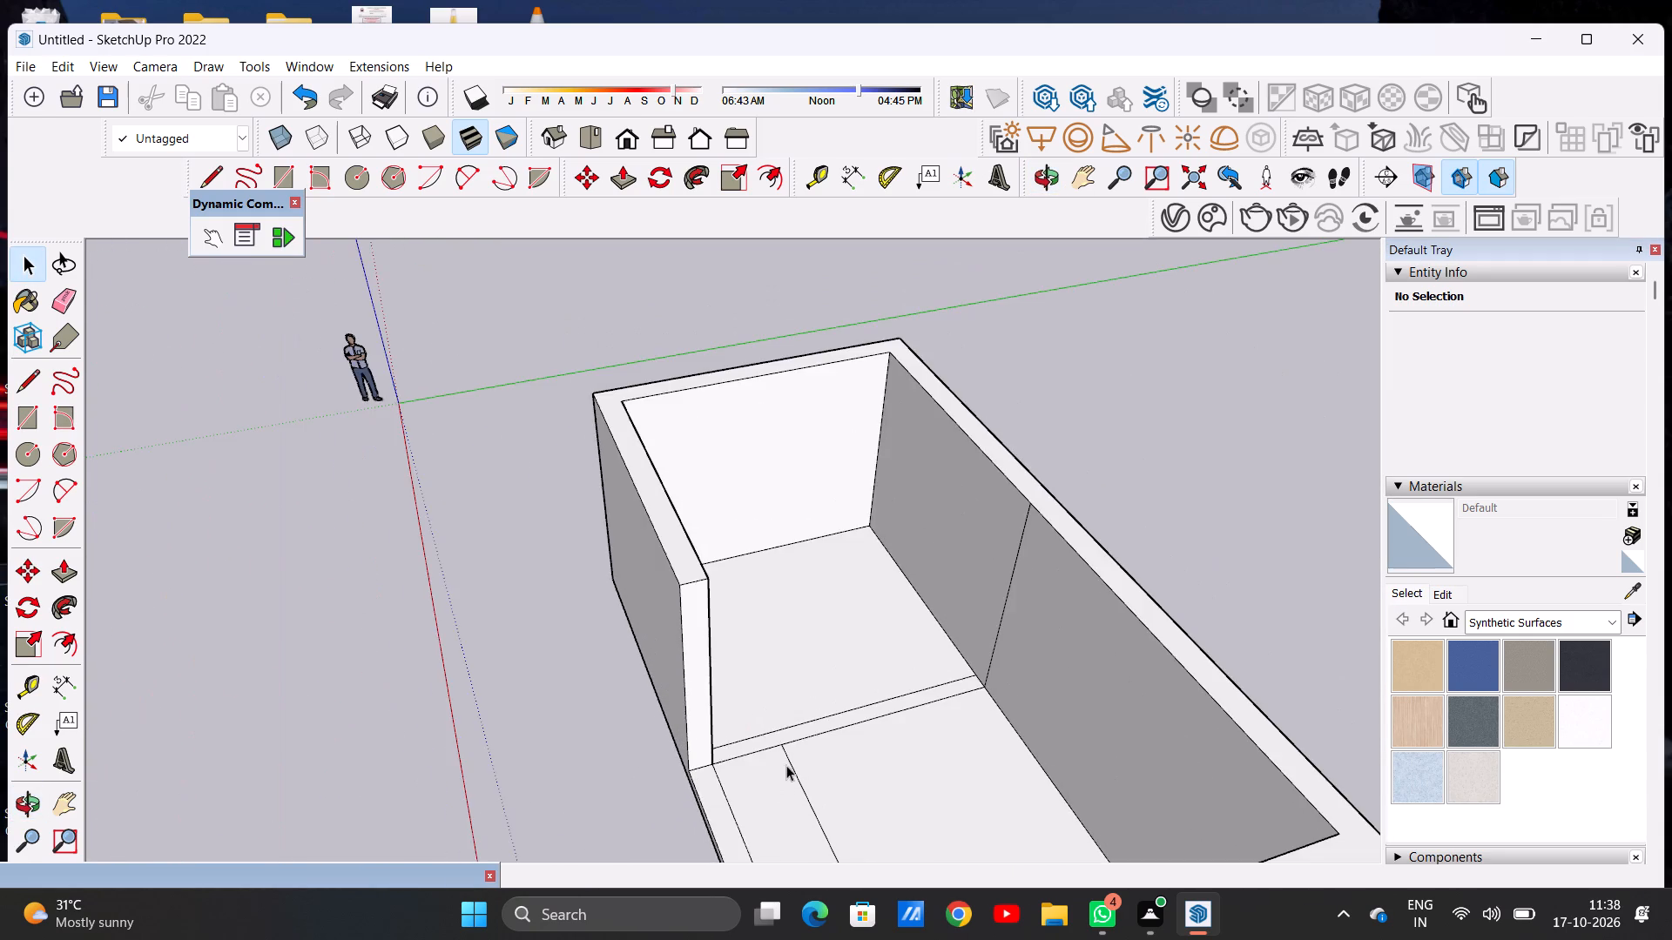
scroll(809, 713, down, 8)
middle_drag(792, 775, 1073, 801)
scroll(880, 655, up, 4)
middle_drag(880, 660, 959, 712)
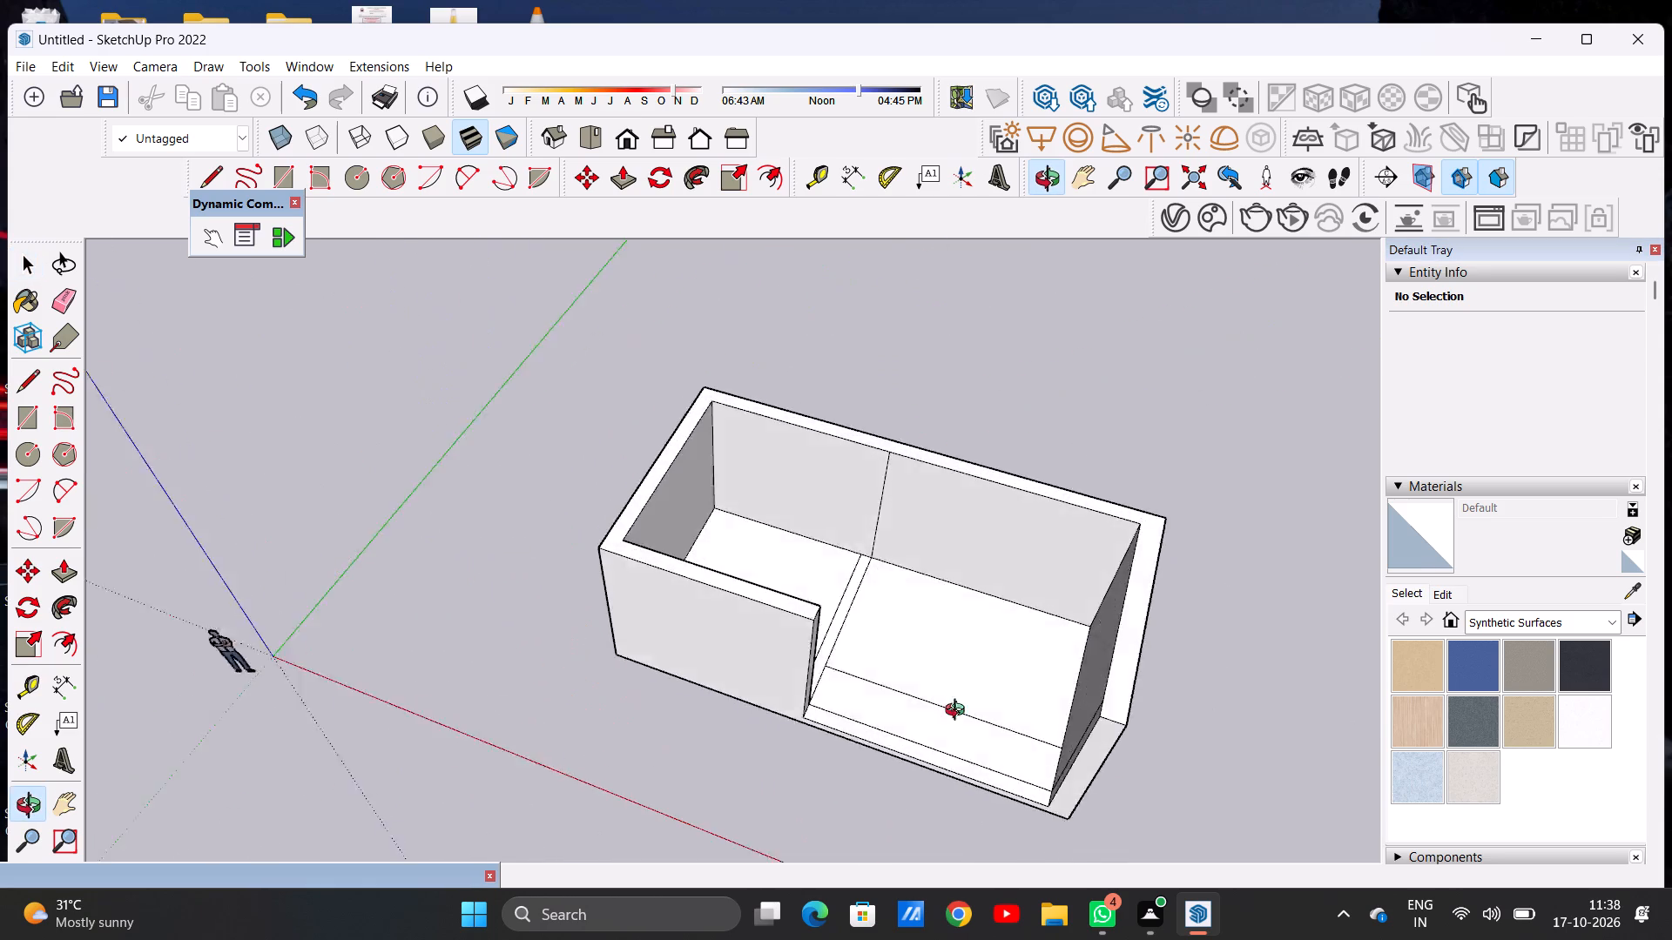
middle_drag(959, 712, 1016, 753)
scroll(1061, 687, up, 5)
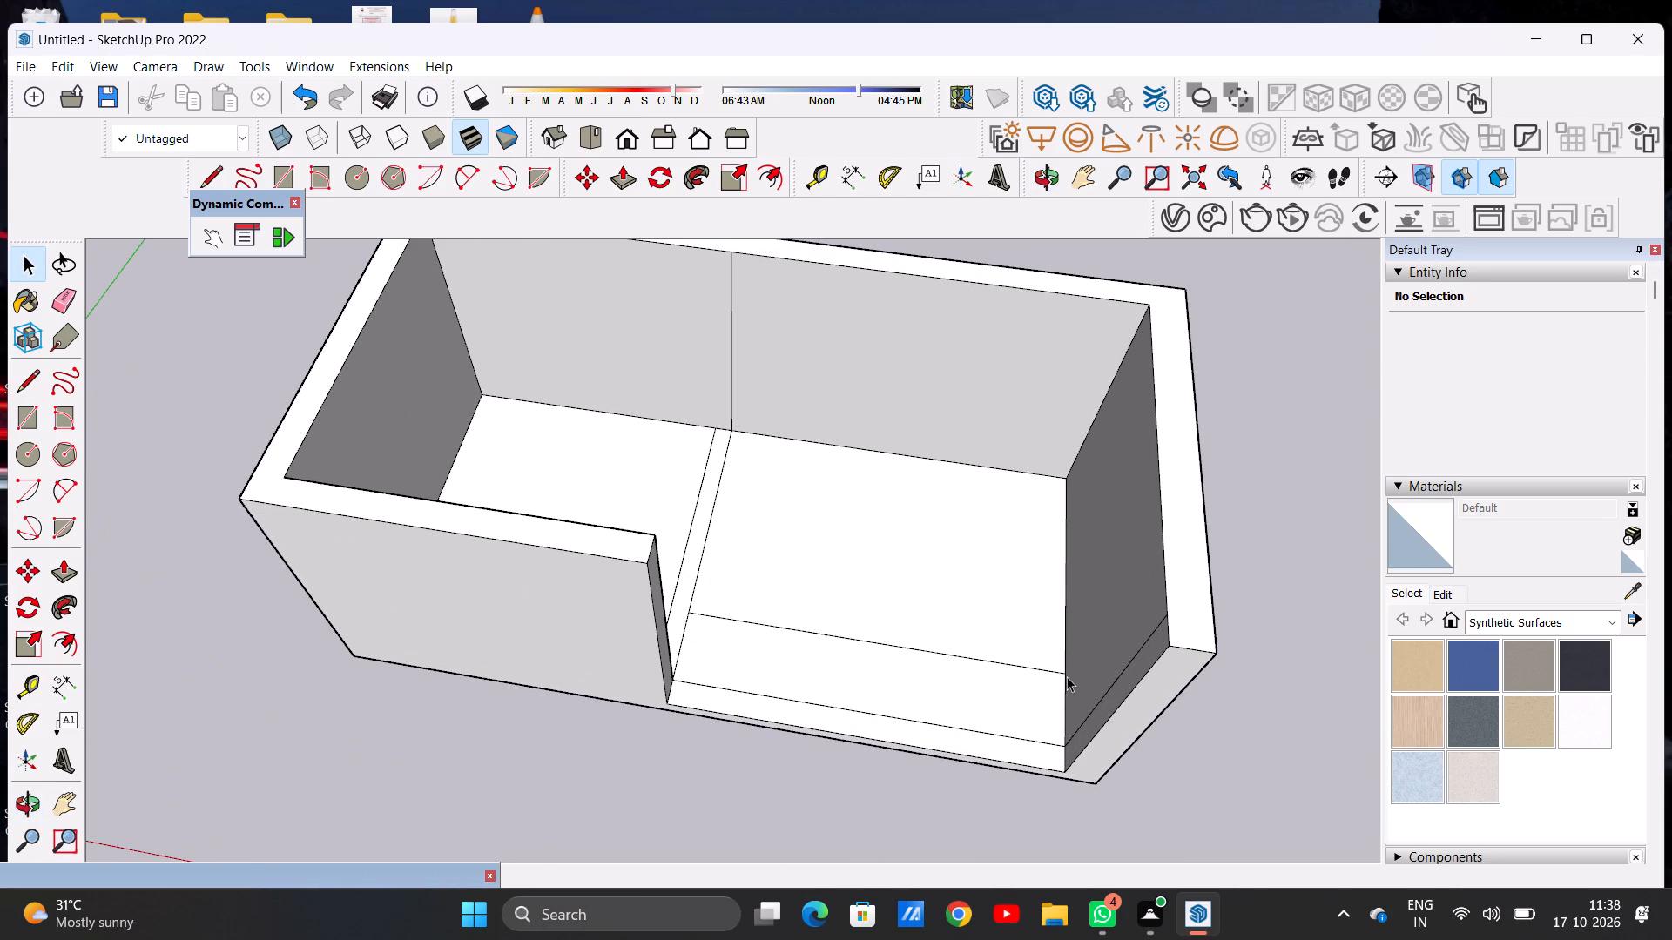
Draw a second line across the larger room's floor, parallel and close to the inner line, to outline a narrow partition strip.
scroll(955, 677, up, 4)
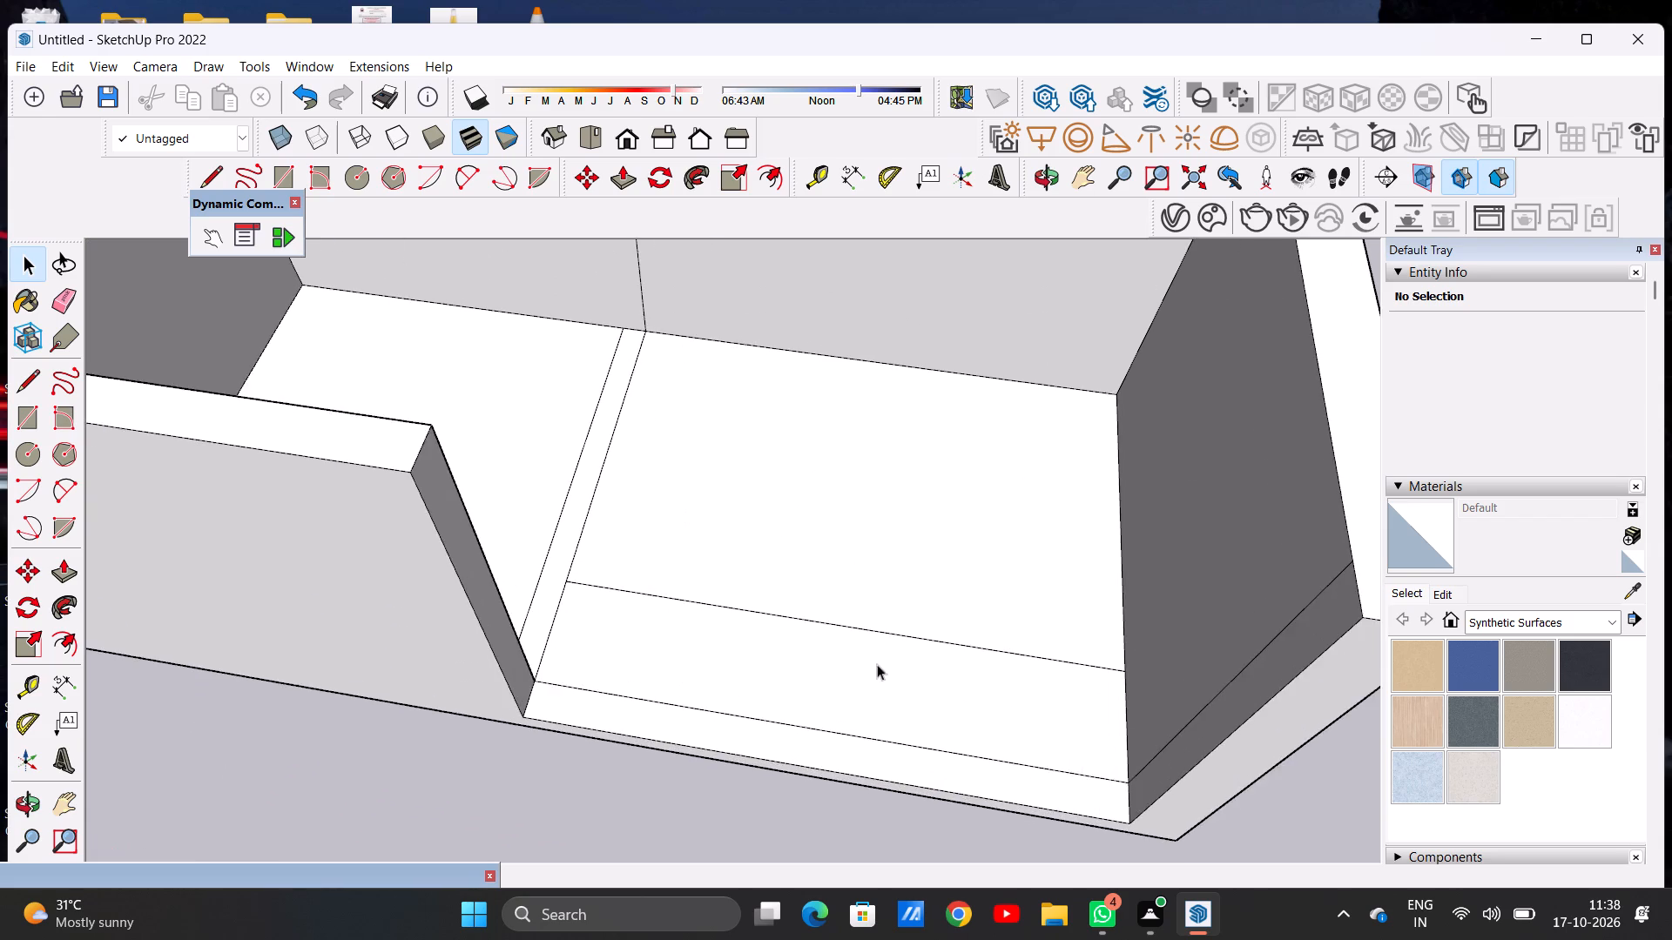
middle_drag(857, 657, 906, 694)
scroll(907, 694, up, 1)
scroll(896, 645, down, 7)
scroll(925, 679, up, 1)
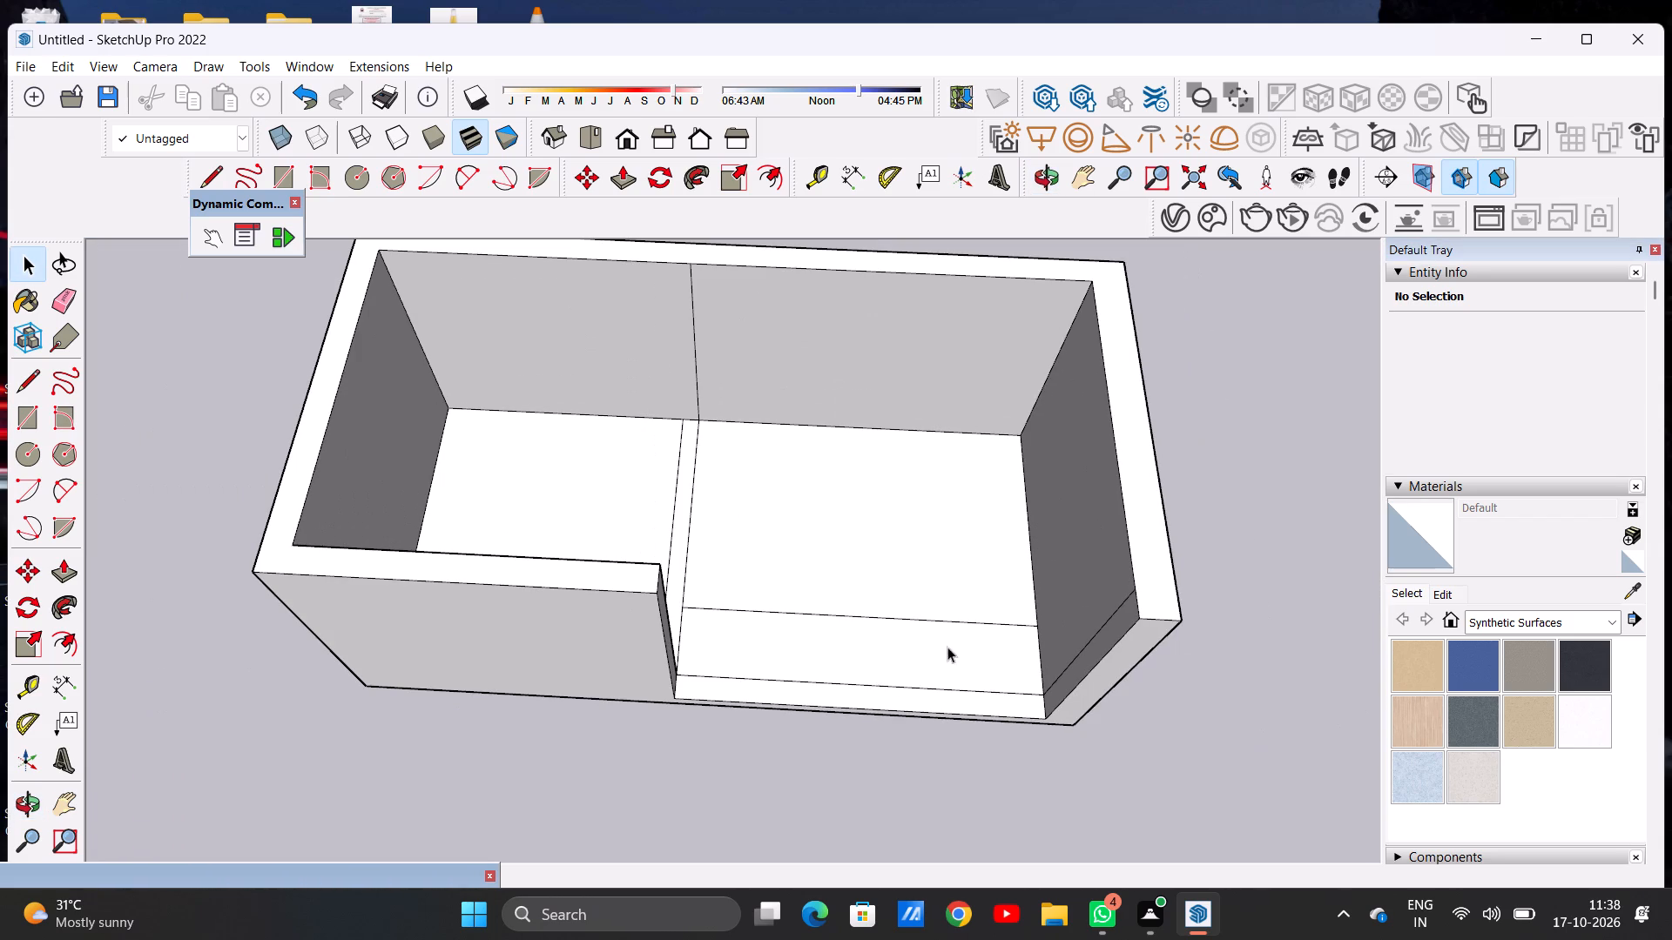
key(l)
scroll(1000, 618, up, 6)
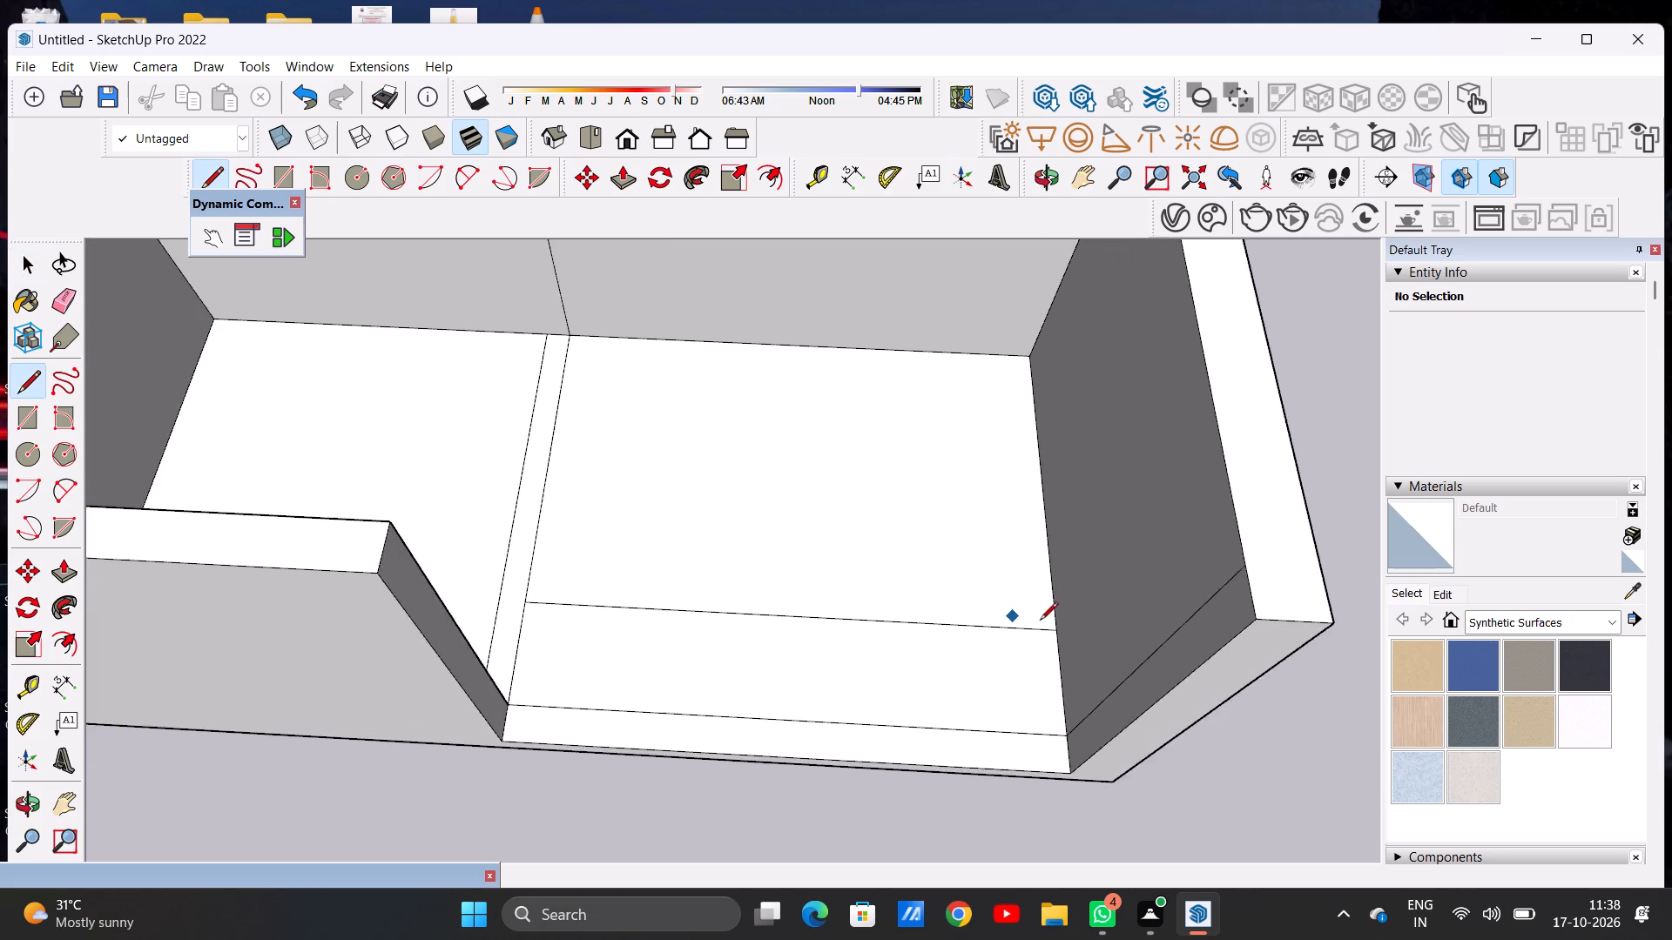
scroll(1040, 621, up, 3)
click(278, 564)
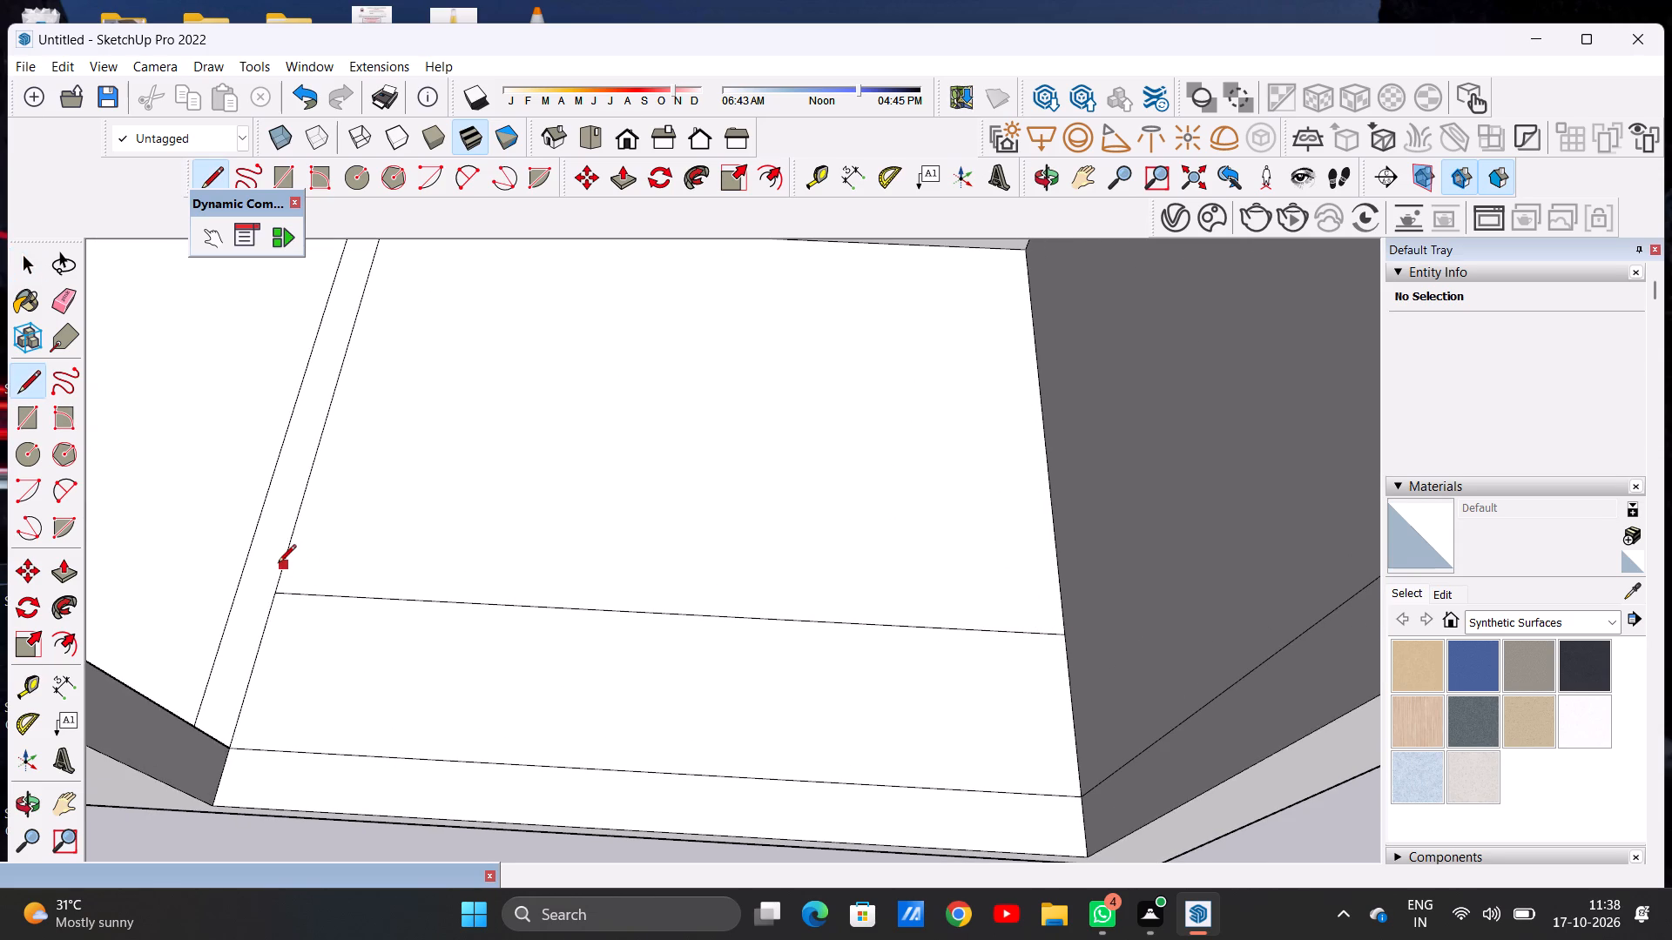
click(1069, 604)
key(space)
Push/Pull the narrow floor strip between the two rooms up to the top of the perimeter walls to form the dividing wall.
scroll(559, 800, down, 11)
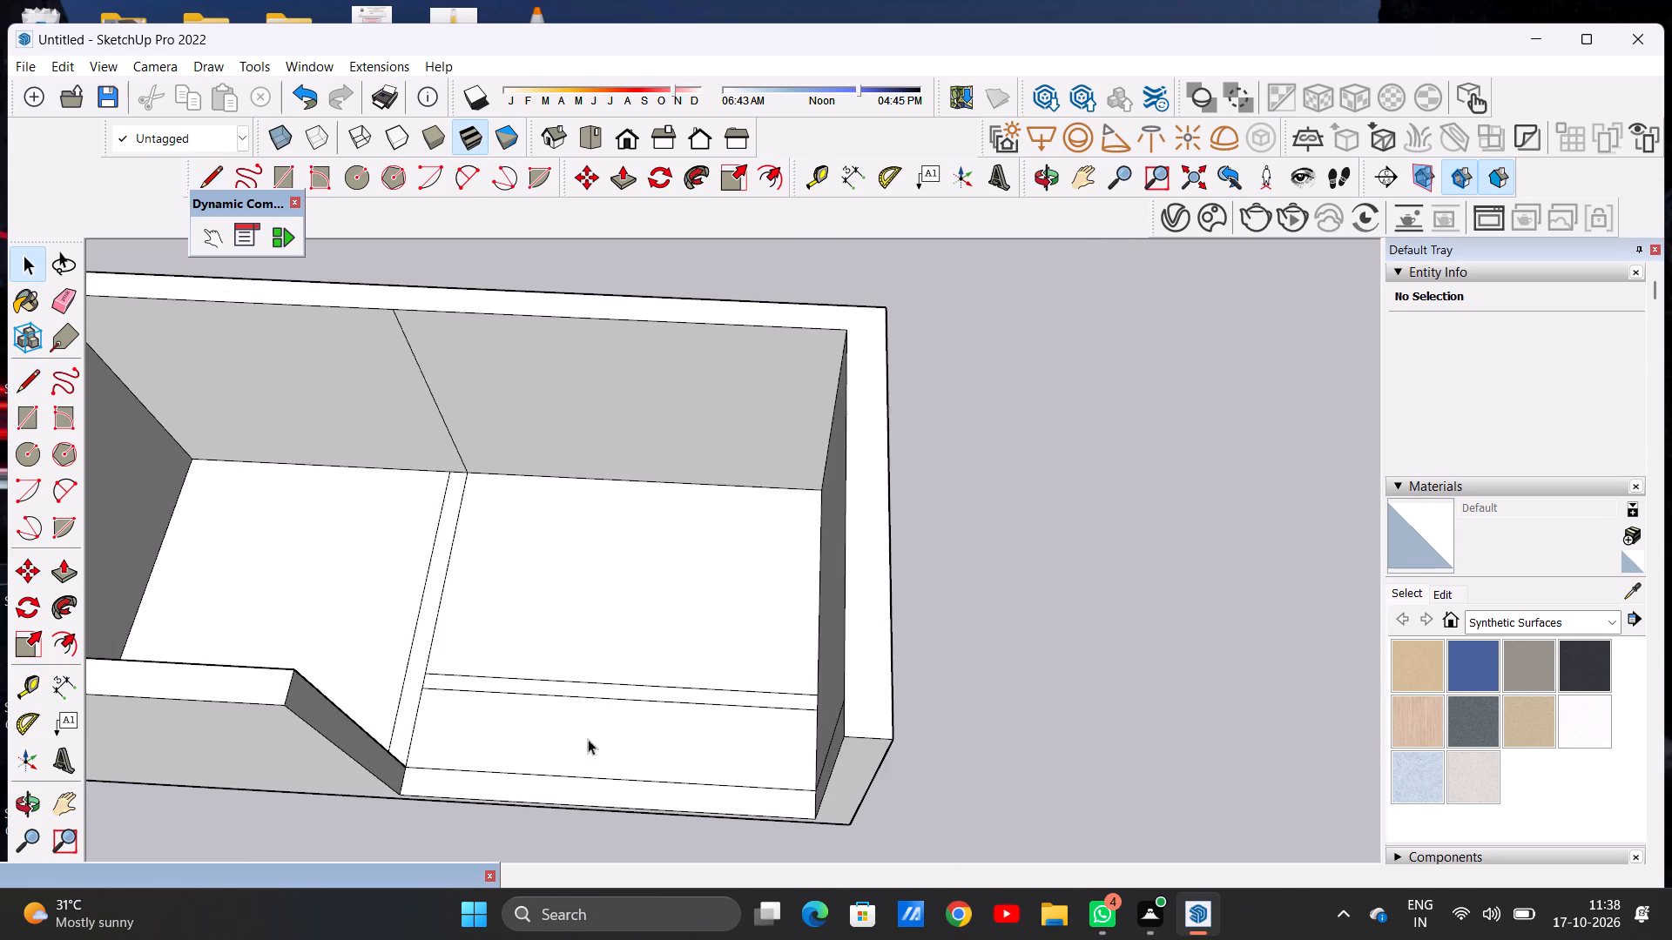
scroll(501, 681, down, 6)
middle_drag(559, 666, 475, 613)
scroll(529, 673, down, 9)
scroll(483, 565, up, 6)
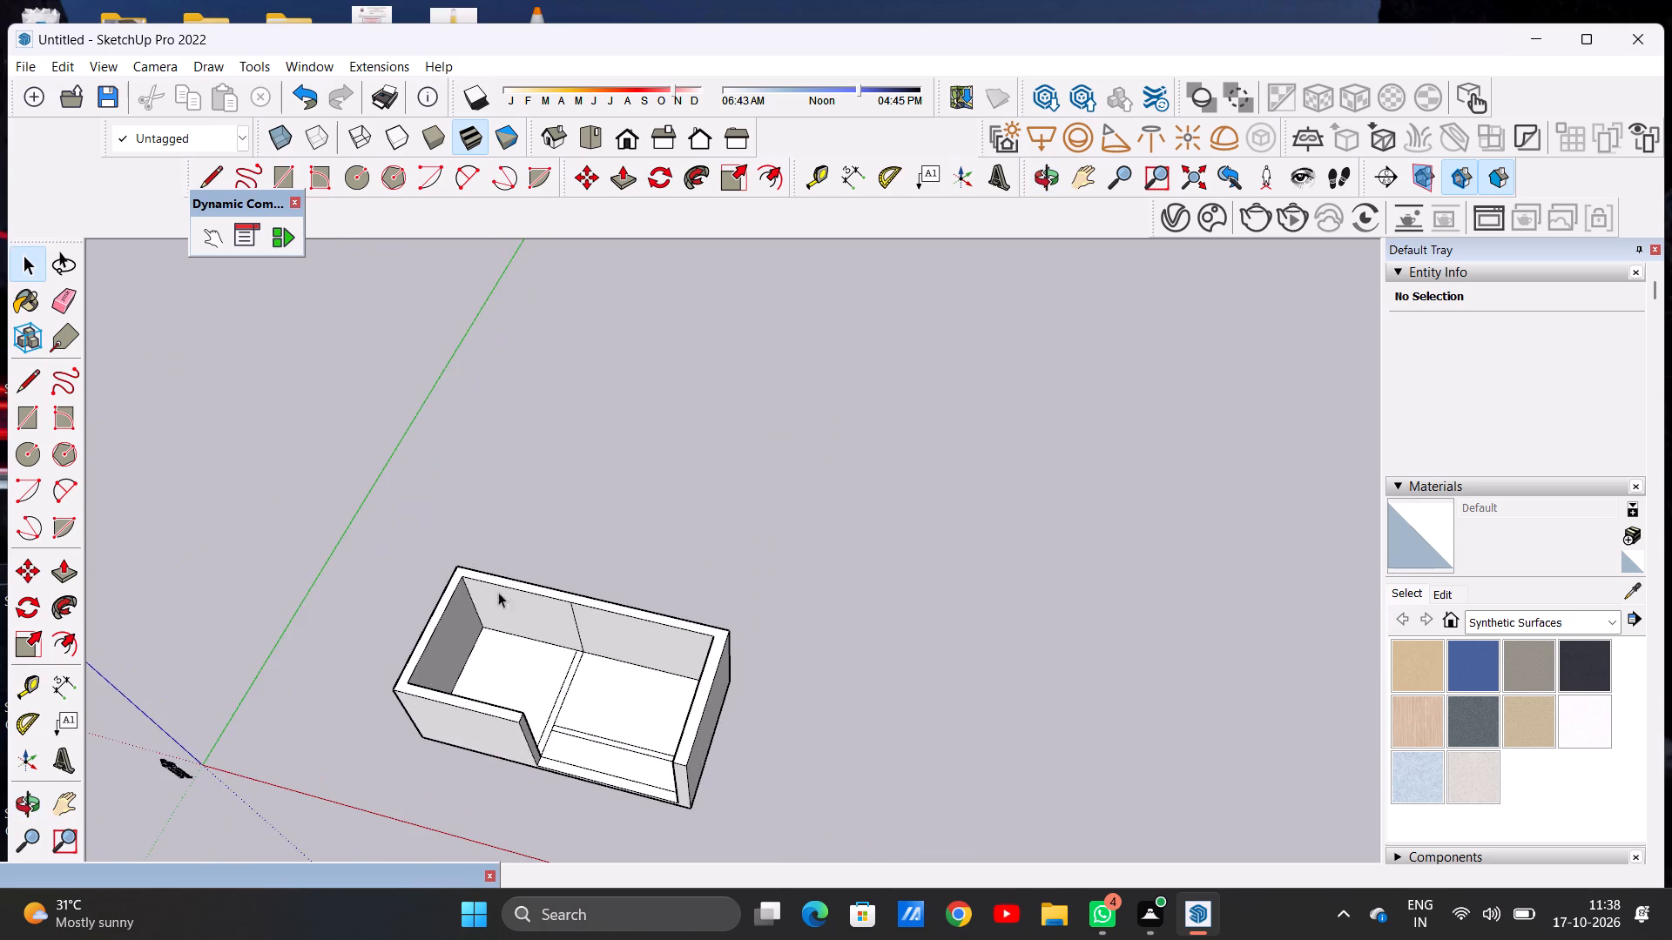
middle_drag(587, 698, 304, 659)
scroll(478, 538, up, 10)
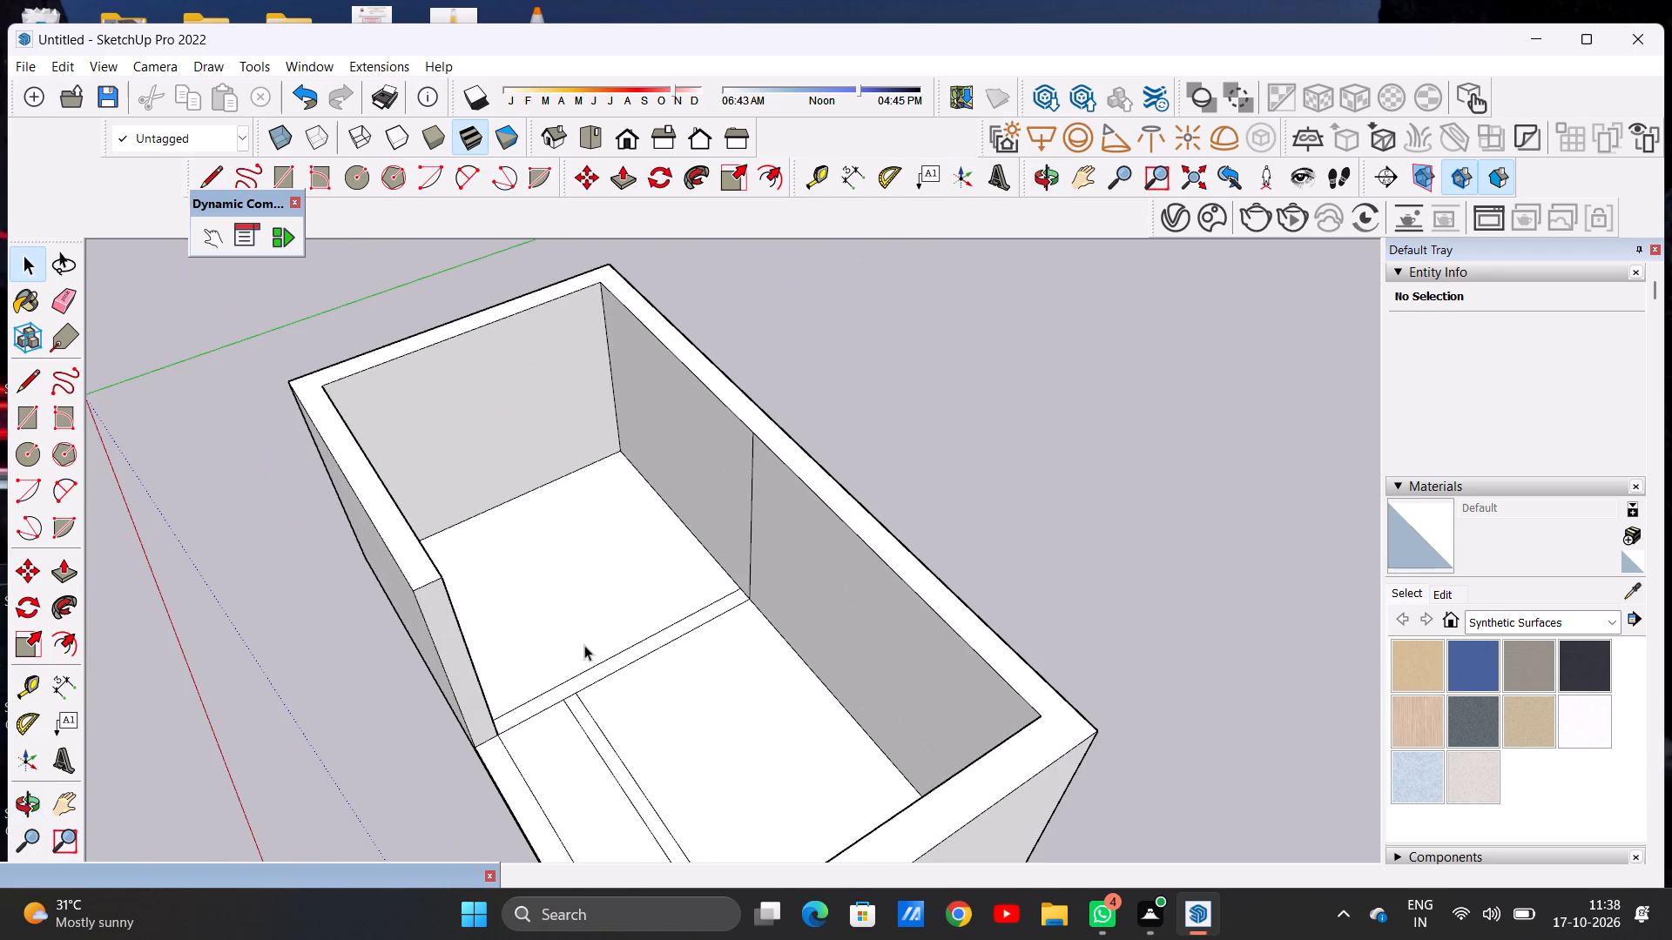
key(p)
scroll(516, 688, up, 8)
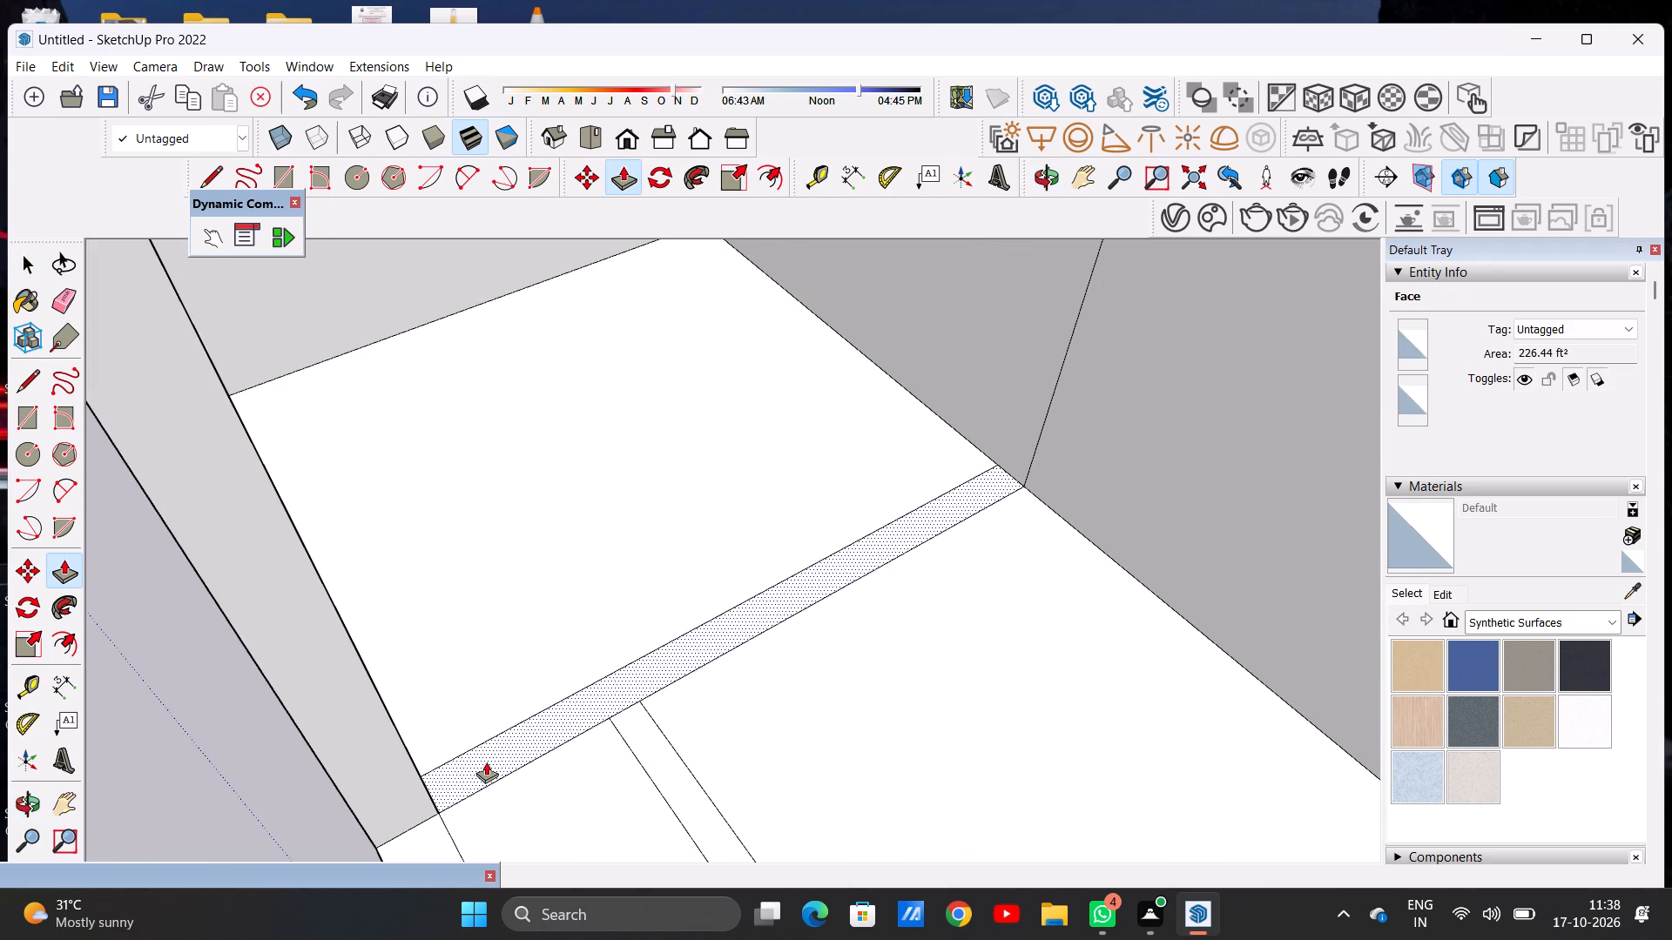
click(486, 762)
scroll(455, 594, down, 9)
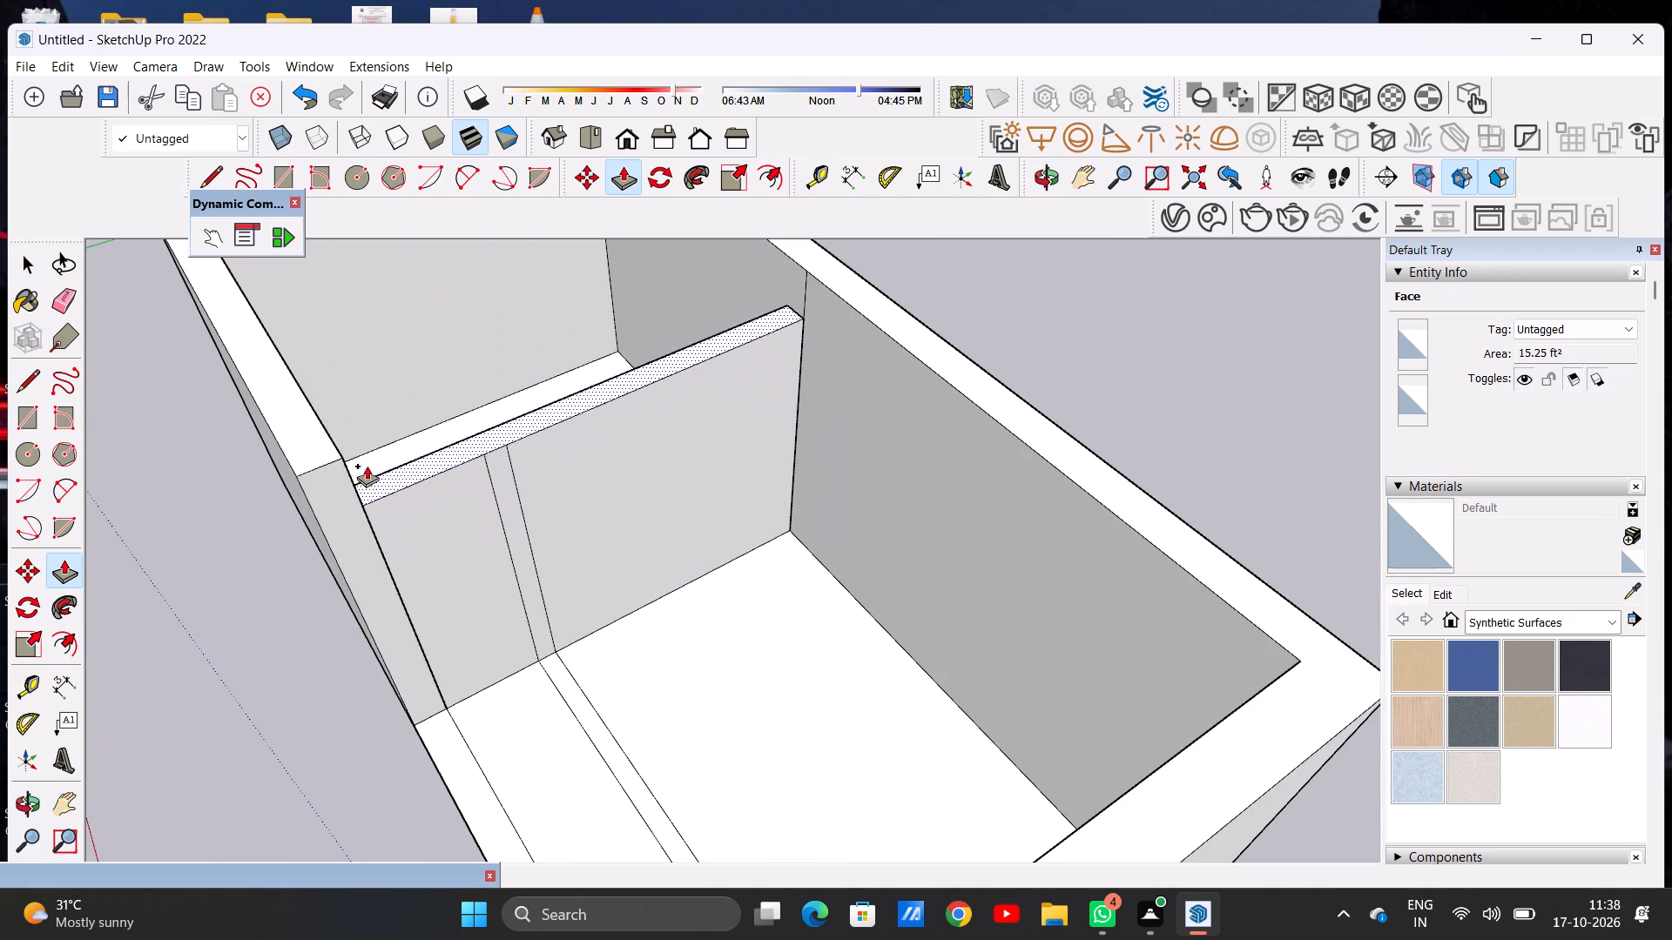
scroll(356, 457, up, 3)
click(330, 452)
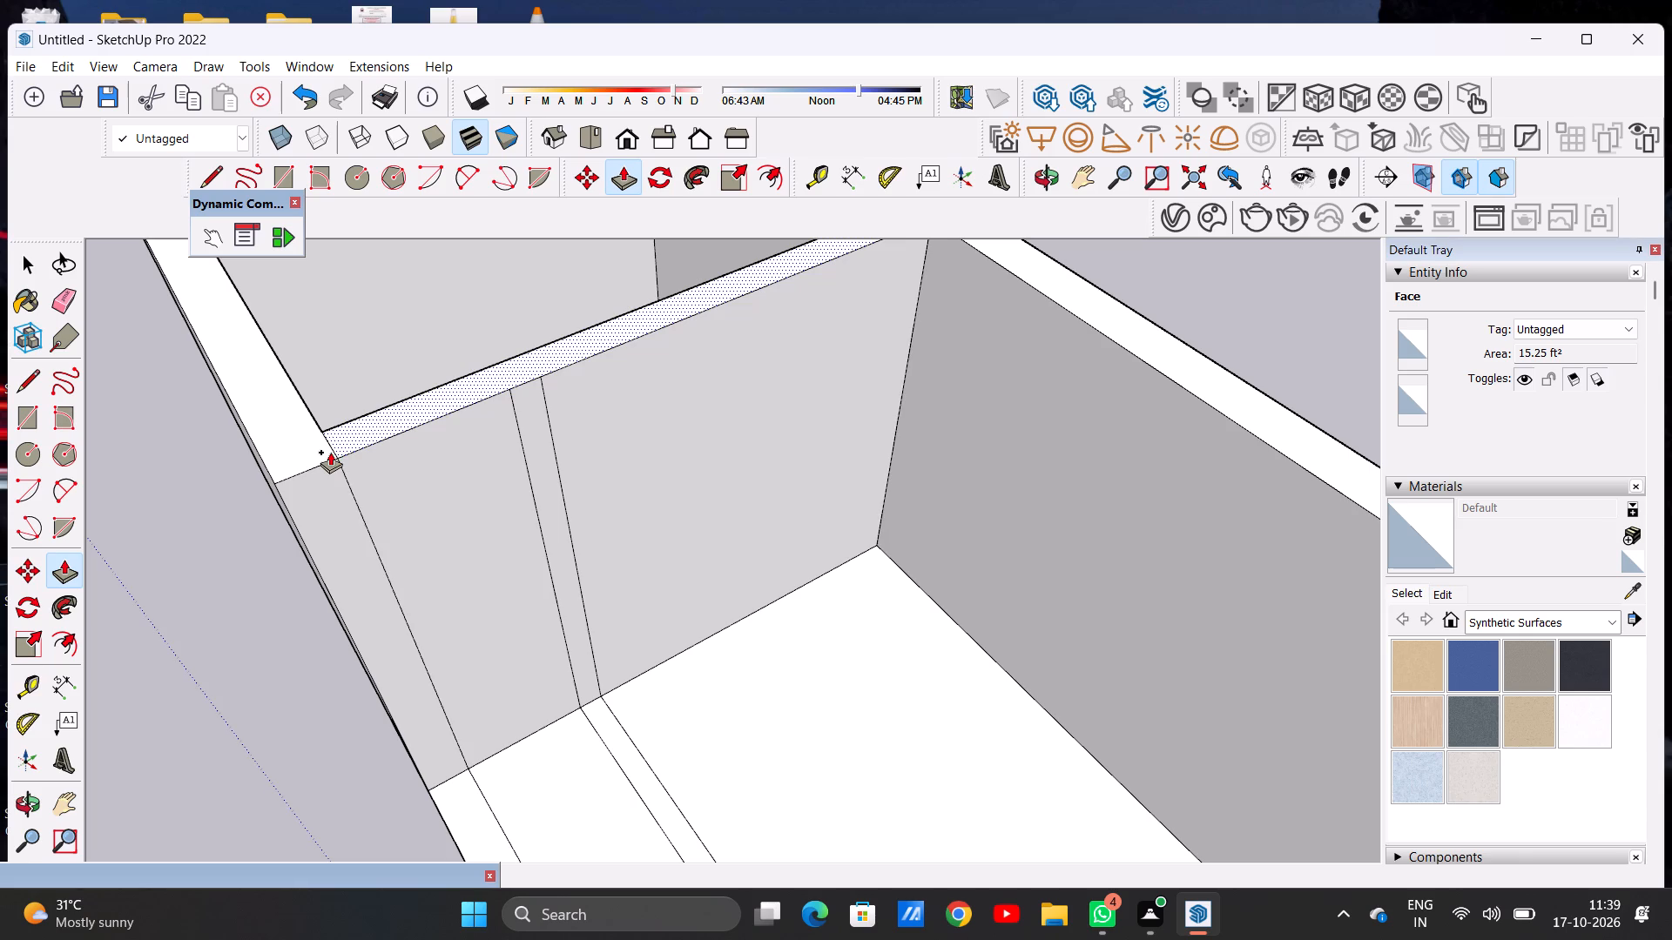
key(space)
Erase the two vertical lines on the dividing wall's face above the ends of the larger room's floor strip.
scroll(576, 658, down, 7)
key(e)
scroll(575, 608, up, 7)
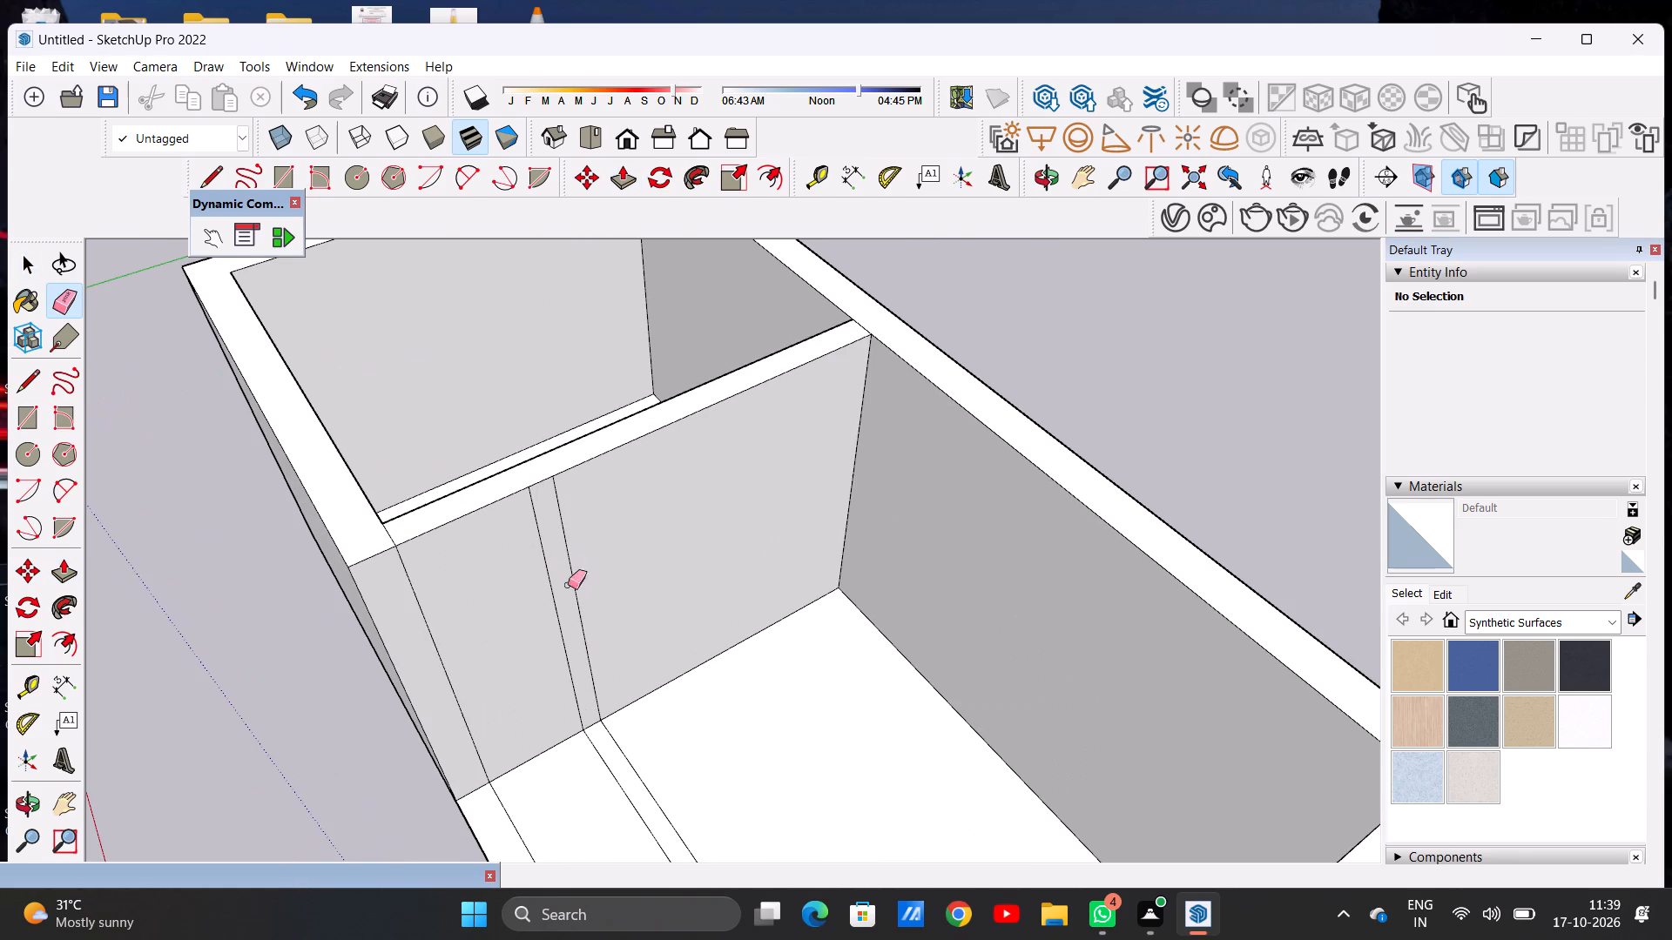
drag(550, 604, 583, 584)
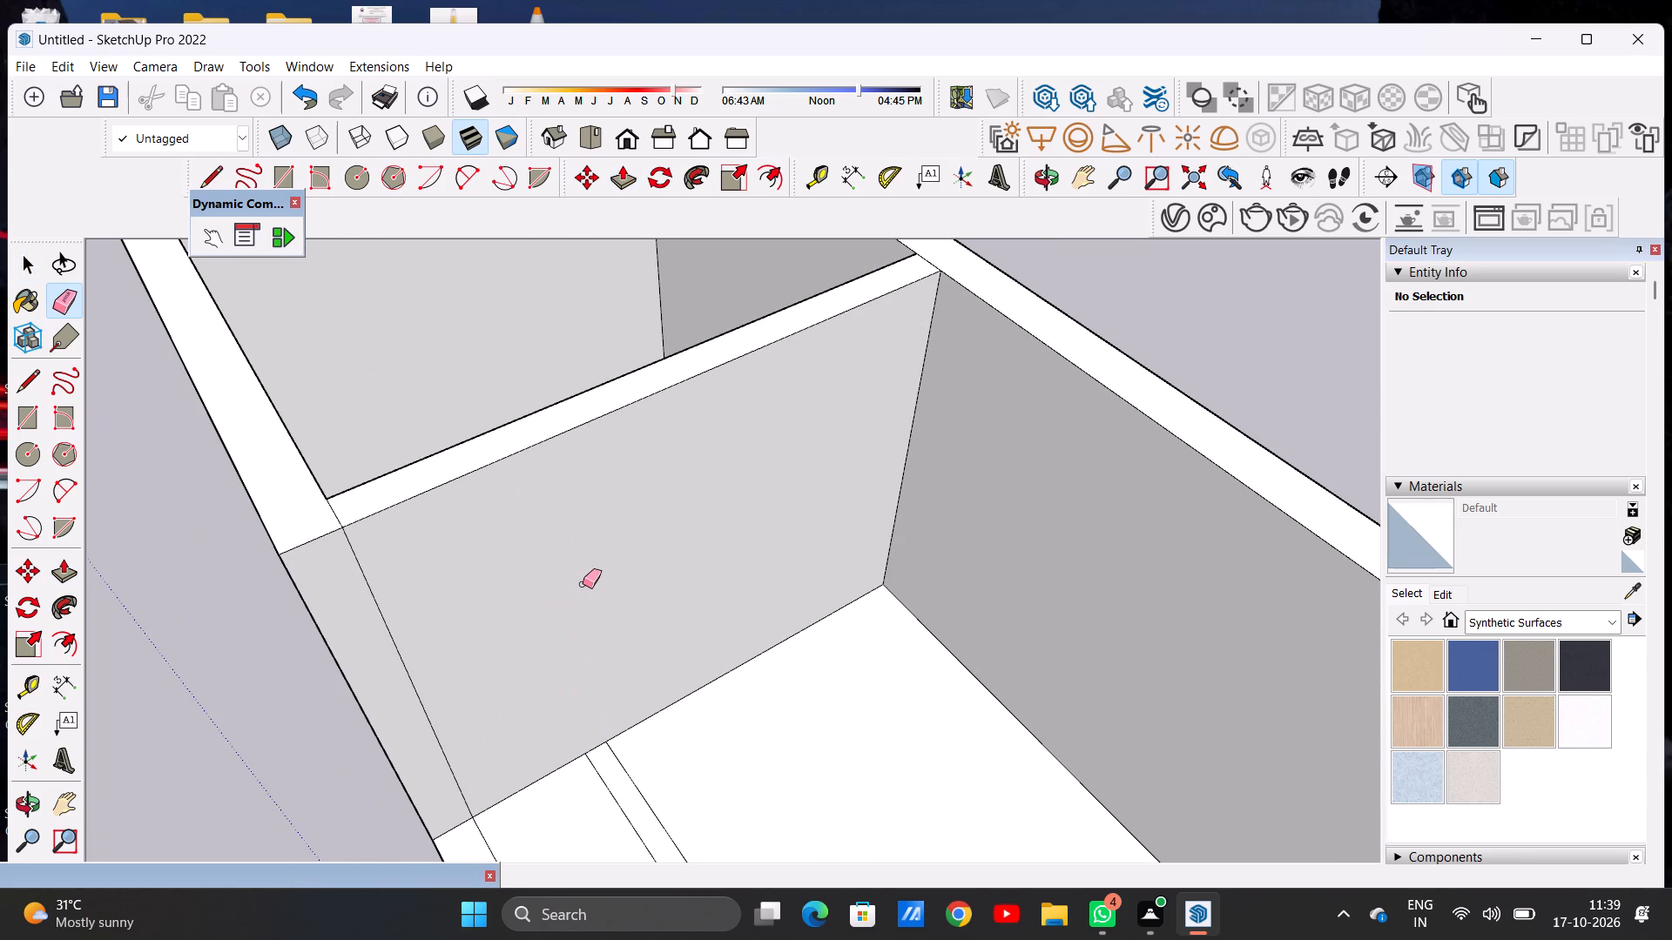
key(space)
Push/Pull the narrow strip across the larger room's floor up to the perimeter wall height to form a partition wall.
scroll(690, 695, down, 16)
middle_drag(592, 700, 970, 633)
scroll(892, 692, up, 4)
scroll(892, 692, down, 1)
middle_drag(879, 679, 936, 755)
scroll(906, 695, up, 7)
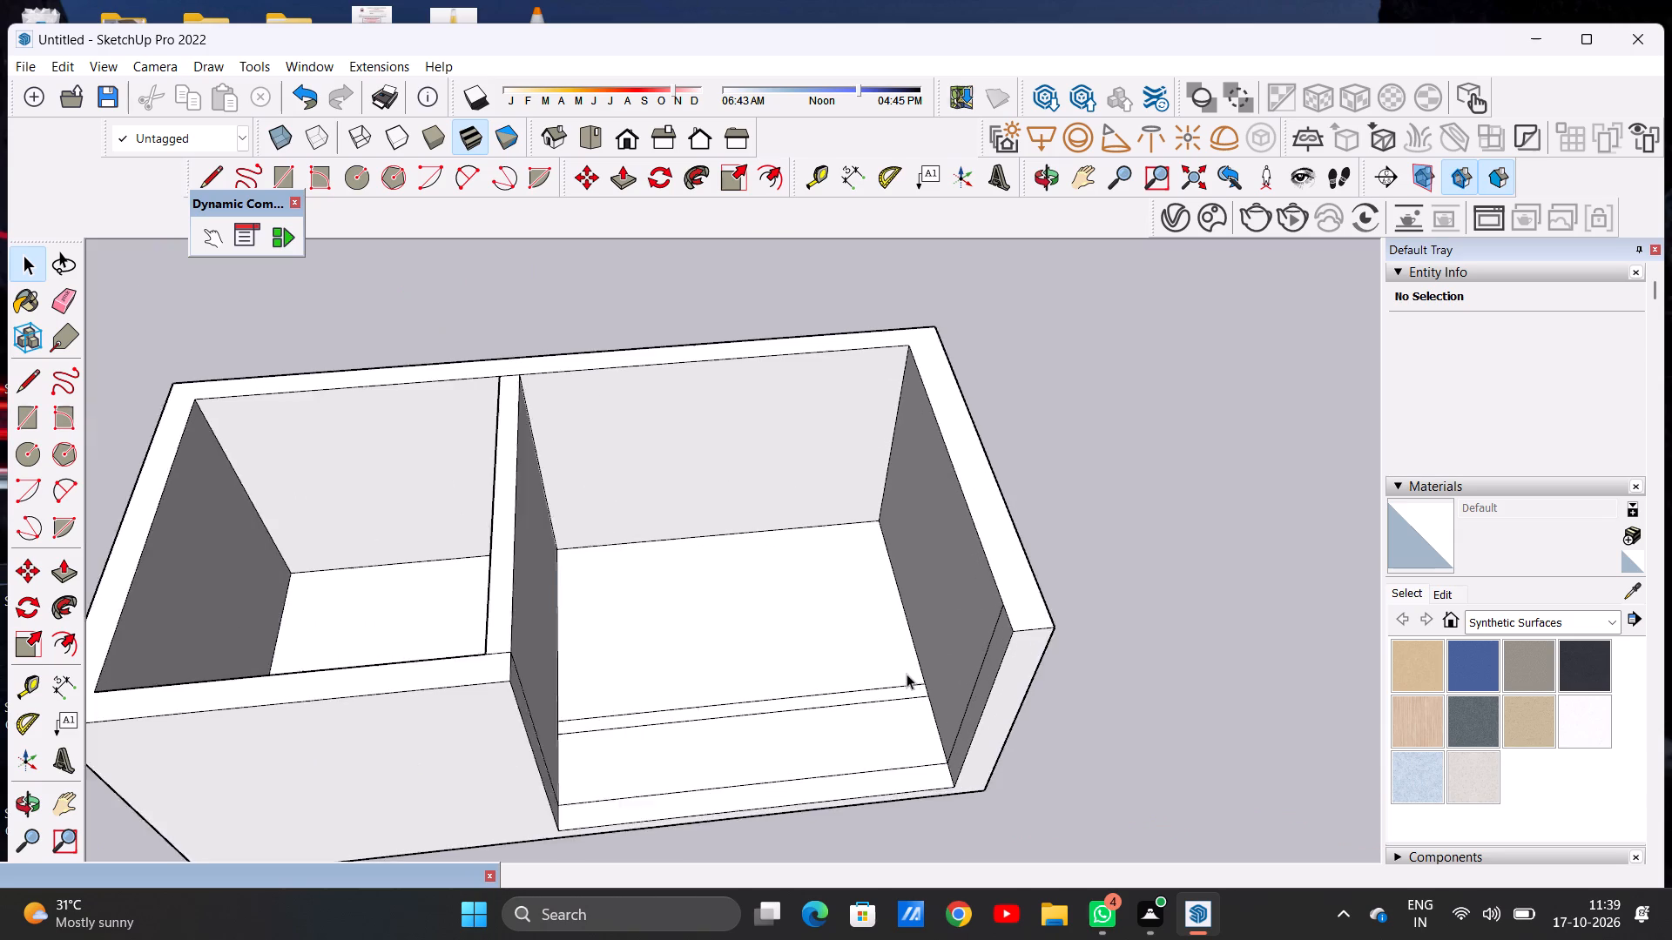
scroll(907, 674, up, 4)
key(p)
scroll(920, 686, up, 5)
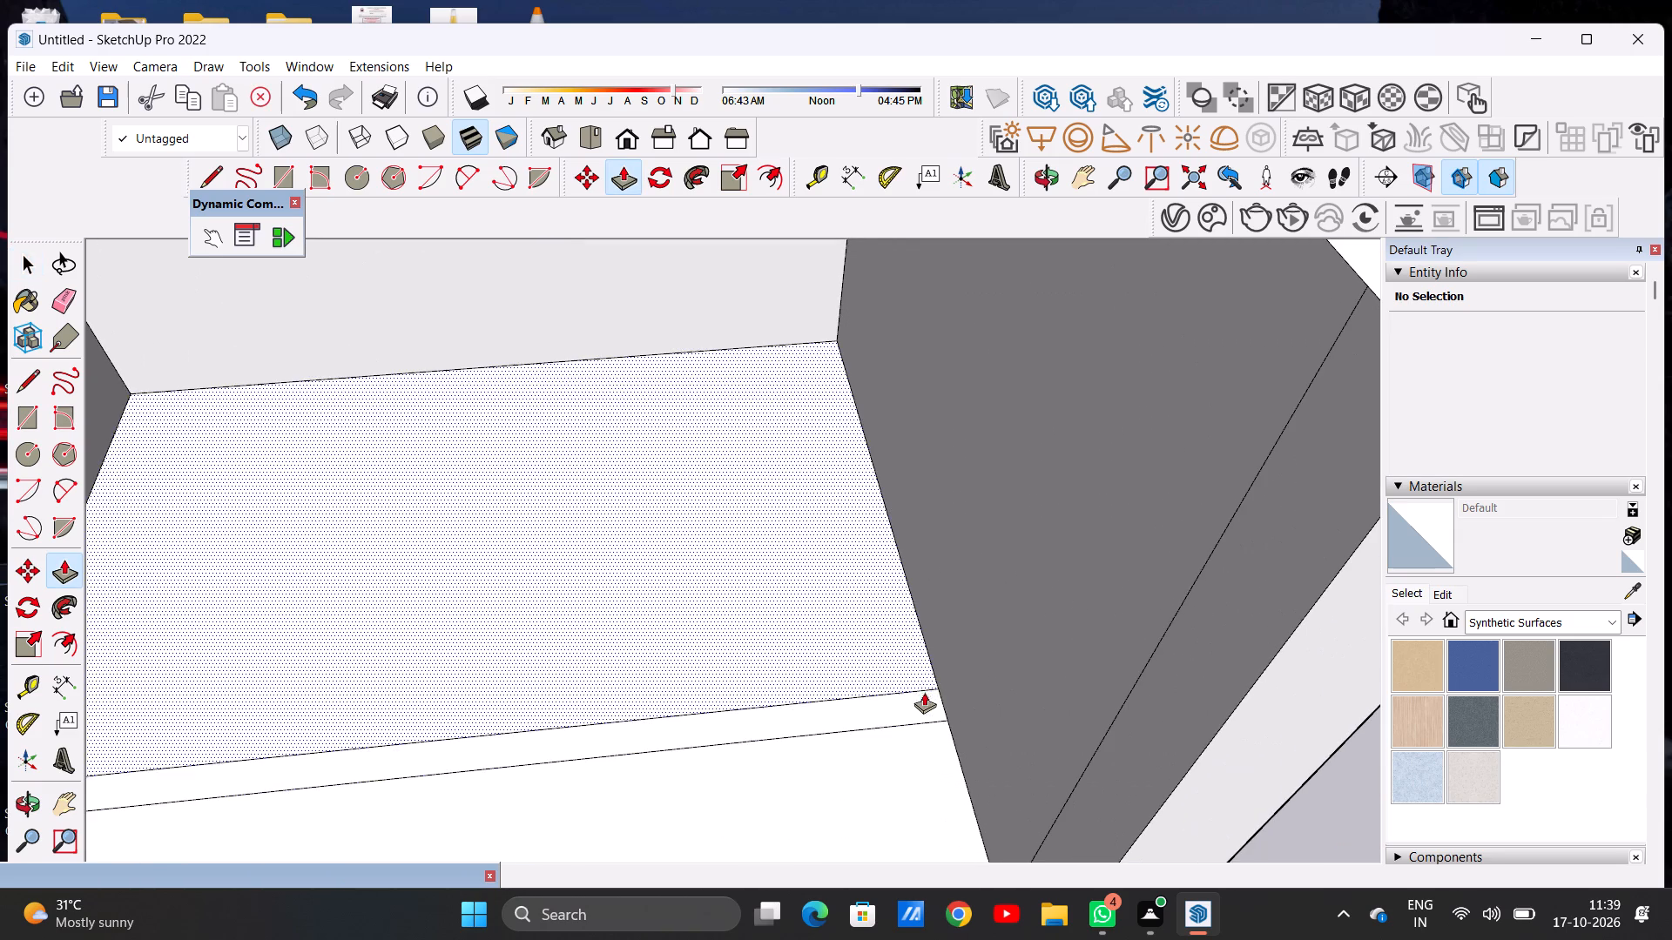
click(932, 695)
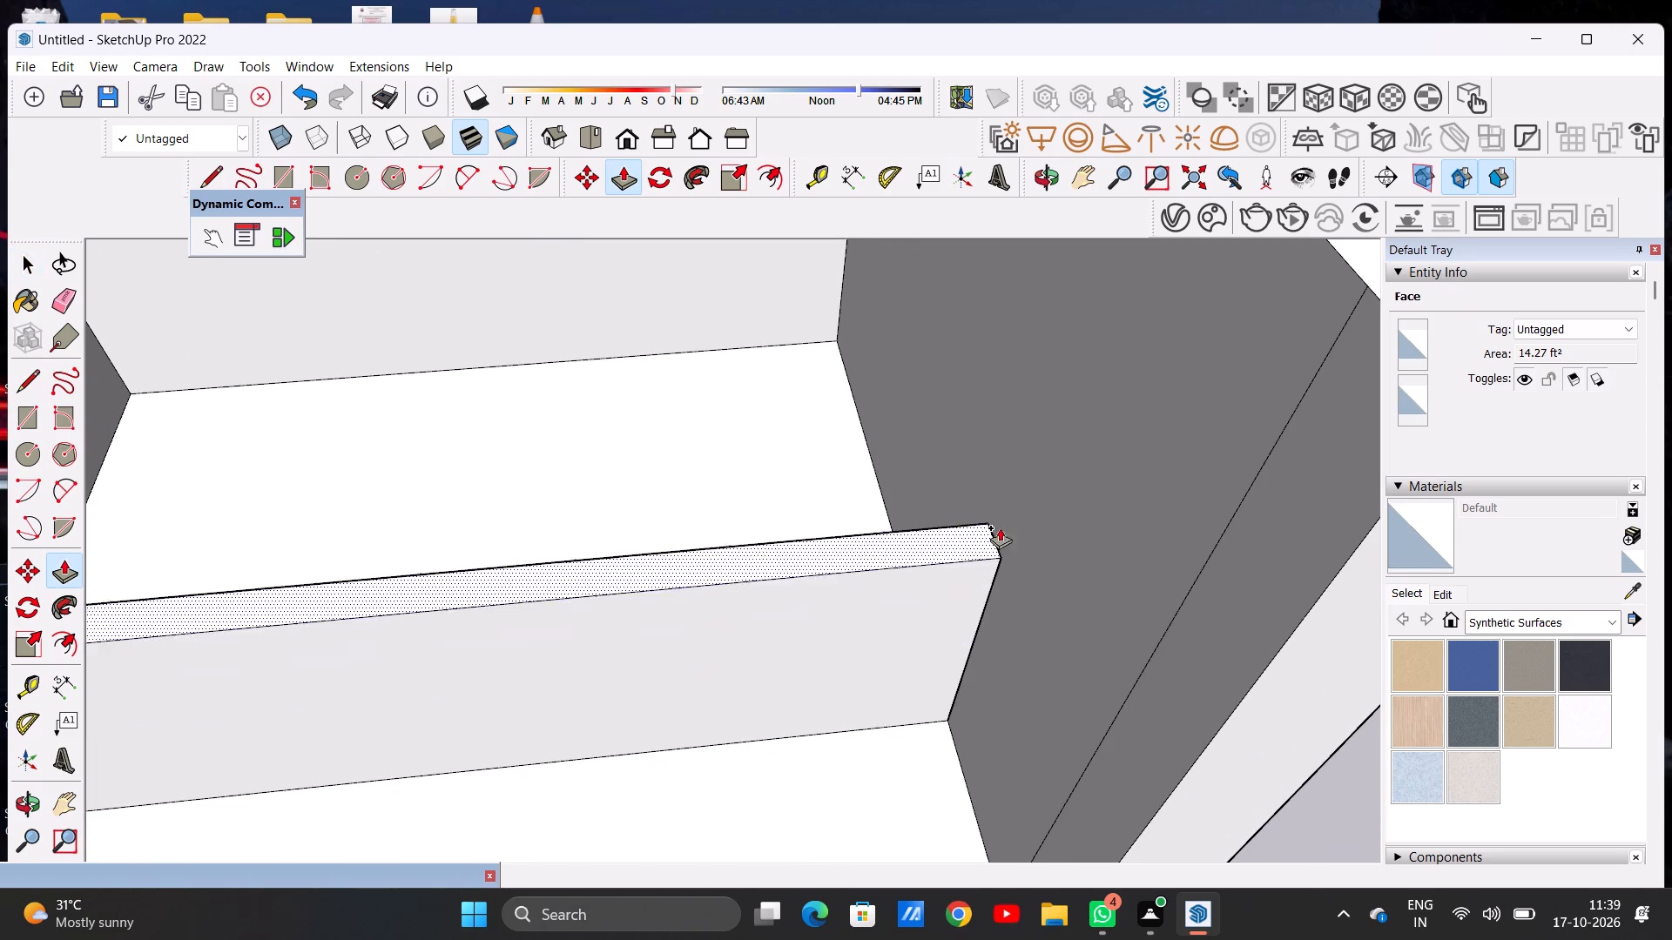
scroll(984, 509, down, 16)
scroll(995, 486, up, 9)
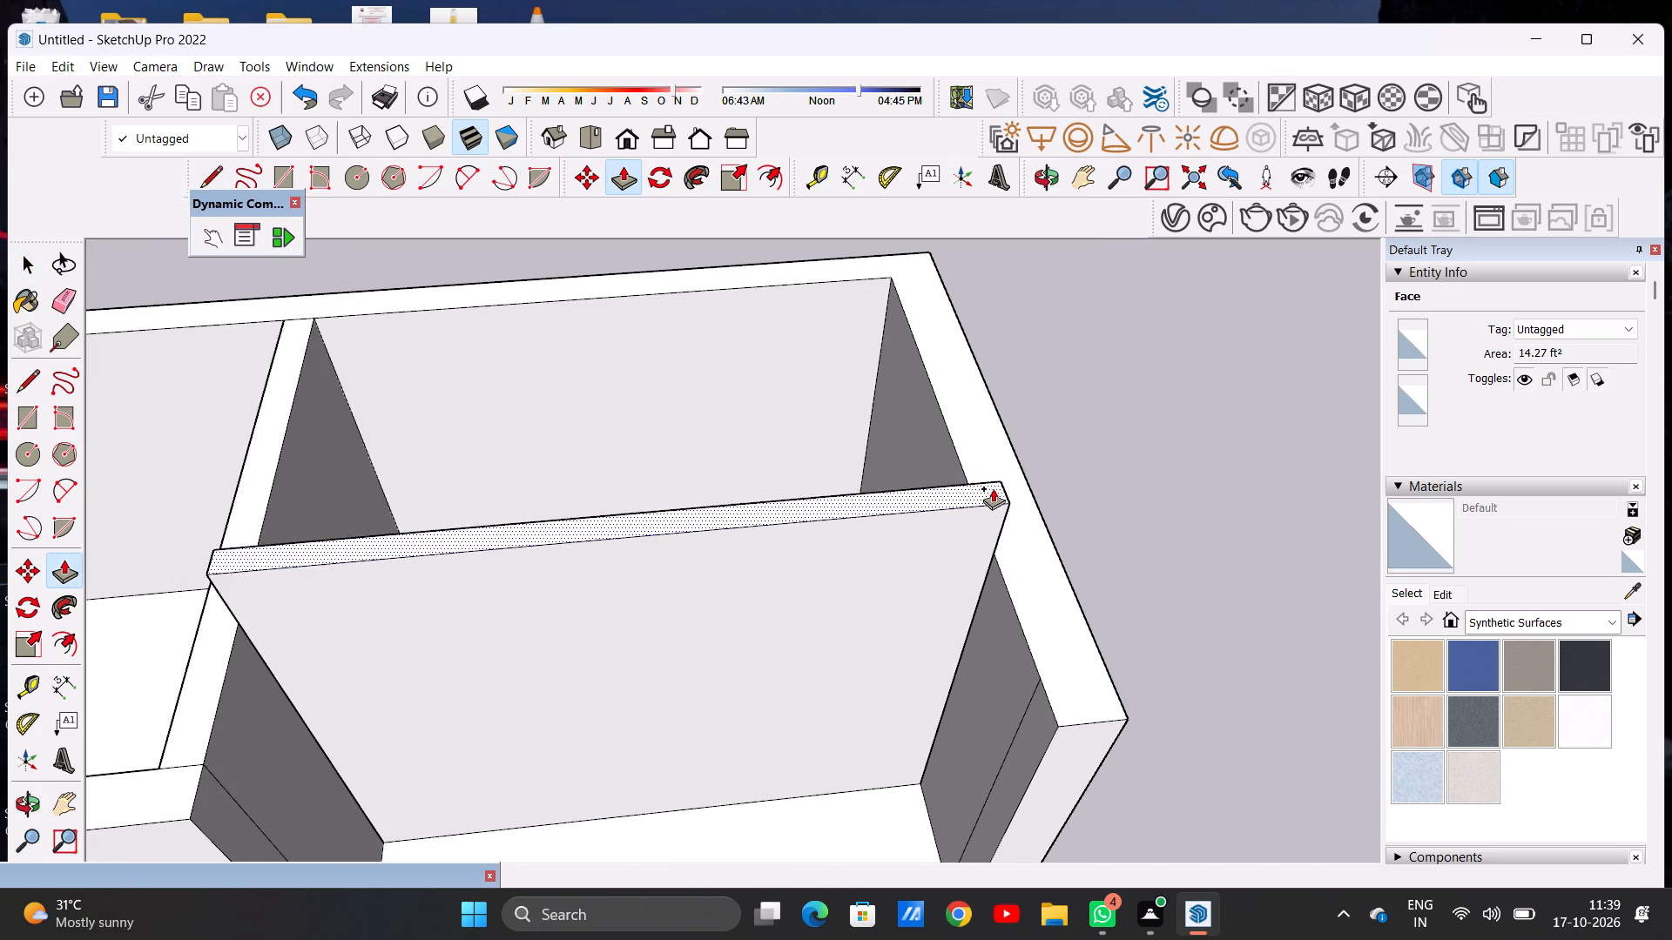
click(1069, 728)
key(space)
Examine the two new partition walls and the recess along the open side from several angles.
scroll(862, 742, down, 11)
middle_drag(789, 783, 729, 537)
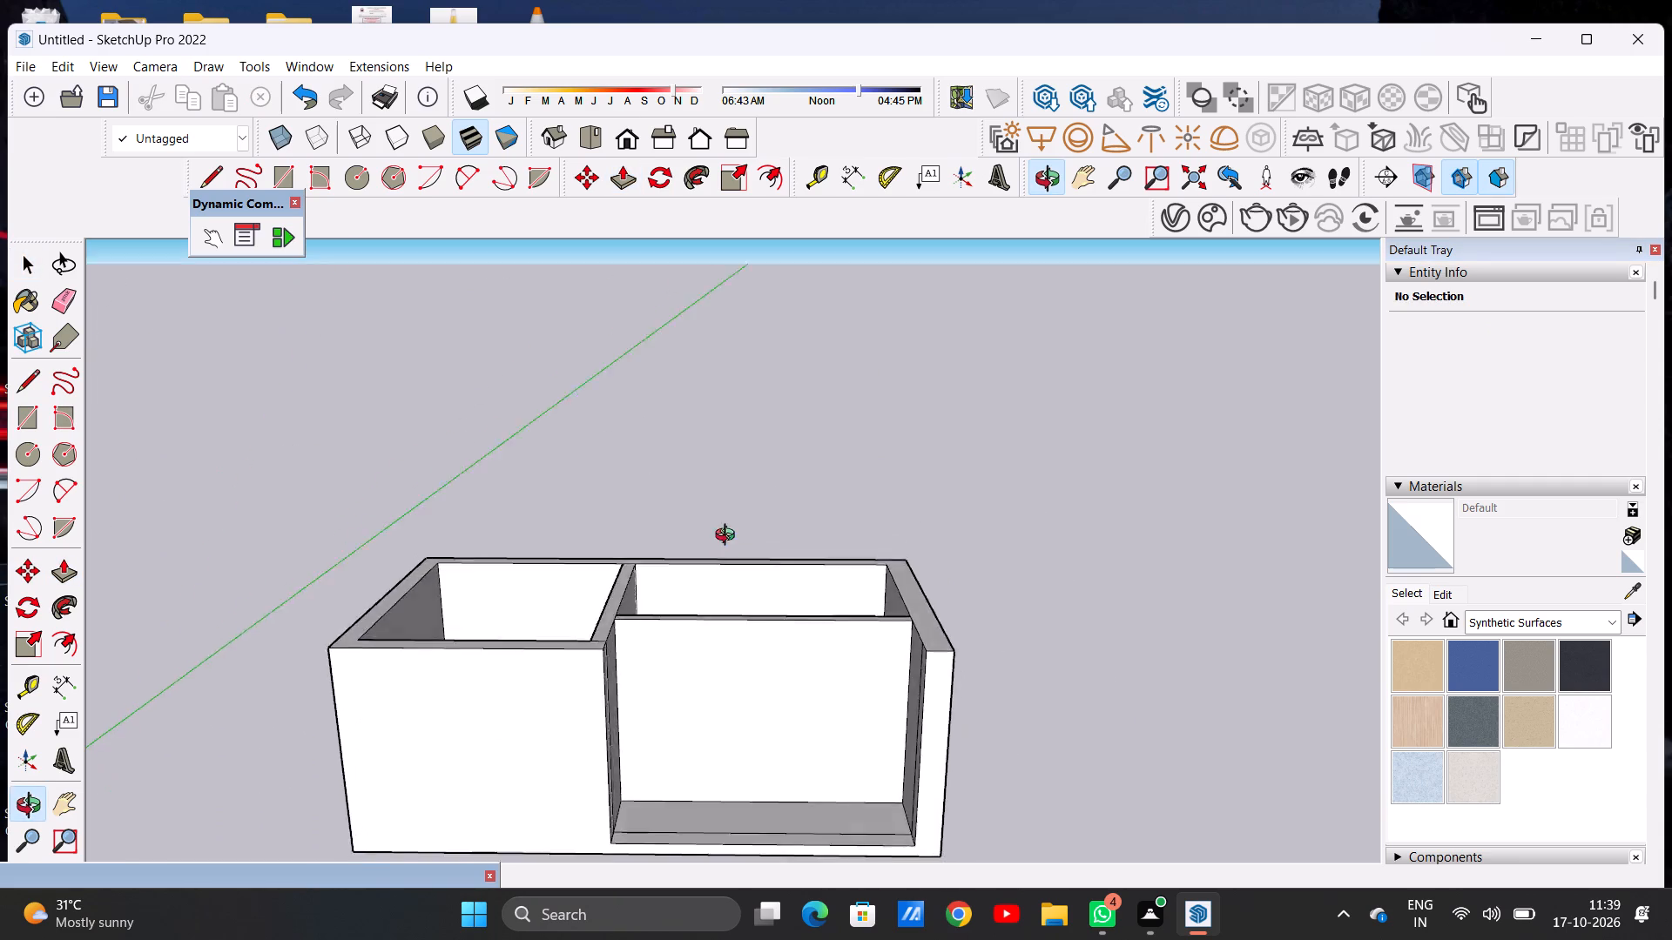
middle_drag(729, 537, 724, 507)
scroll(846, 608, down, 7)
scroll(737, 634, up, 7)
middle_drag(854, 659, 857, 676)
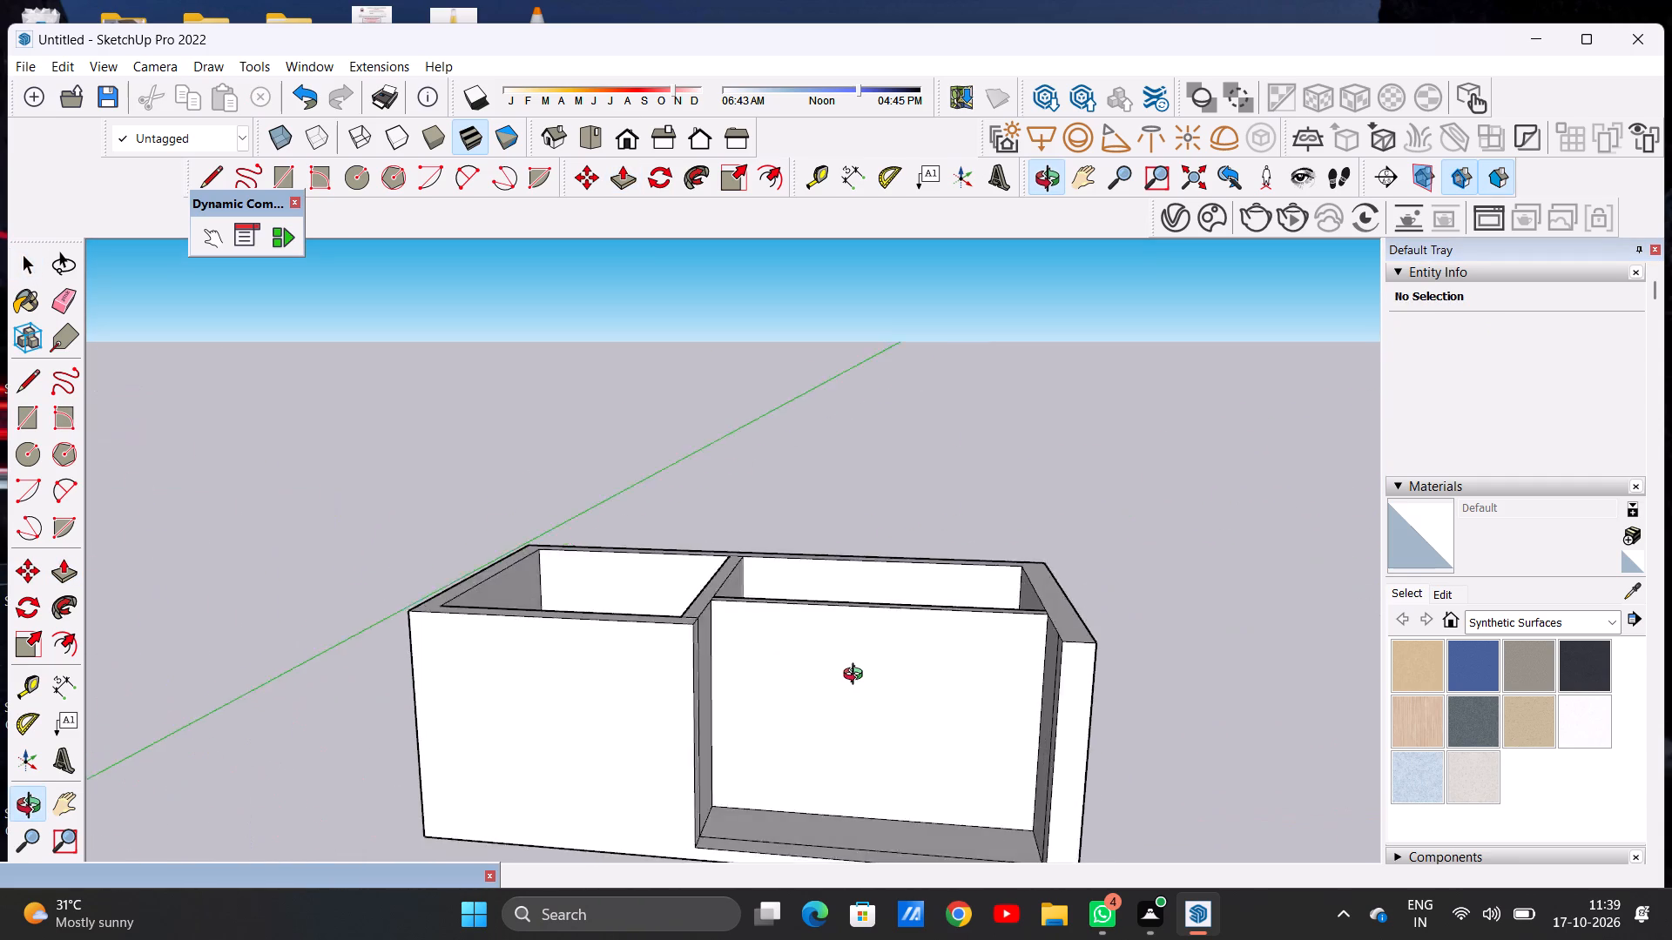
middle_drag(857, 676, 848, 596)
scroll(877, 675, down, 4)
scroll(860, 704, up, 3)
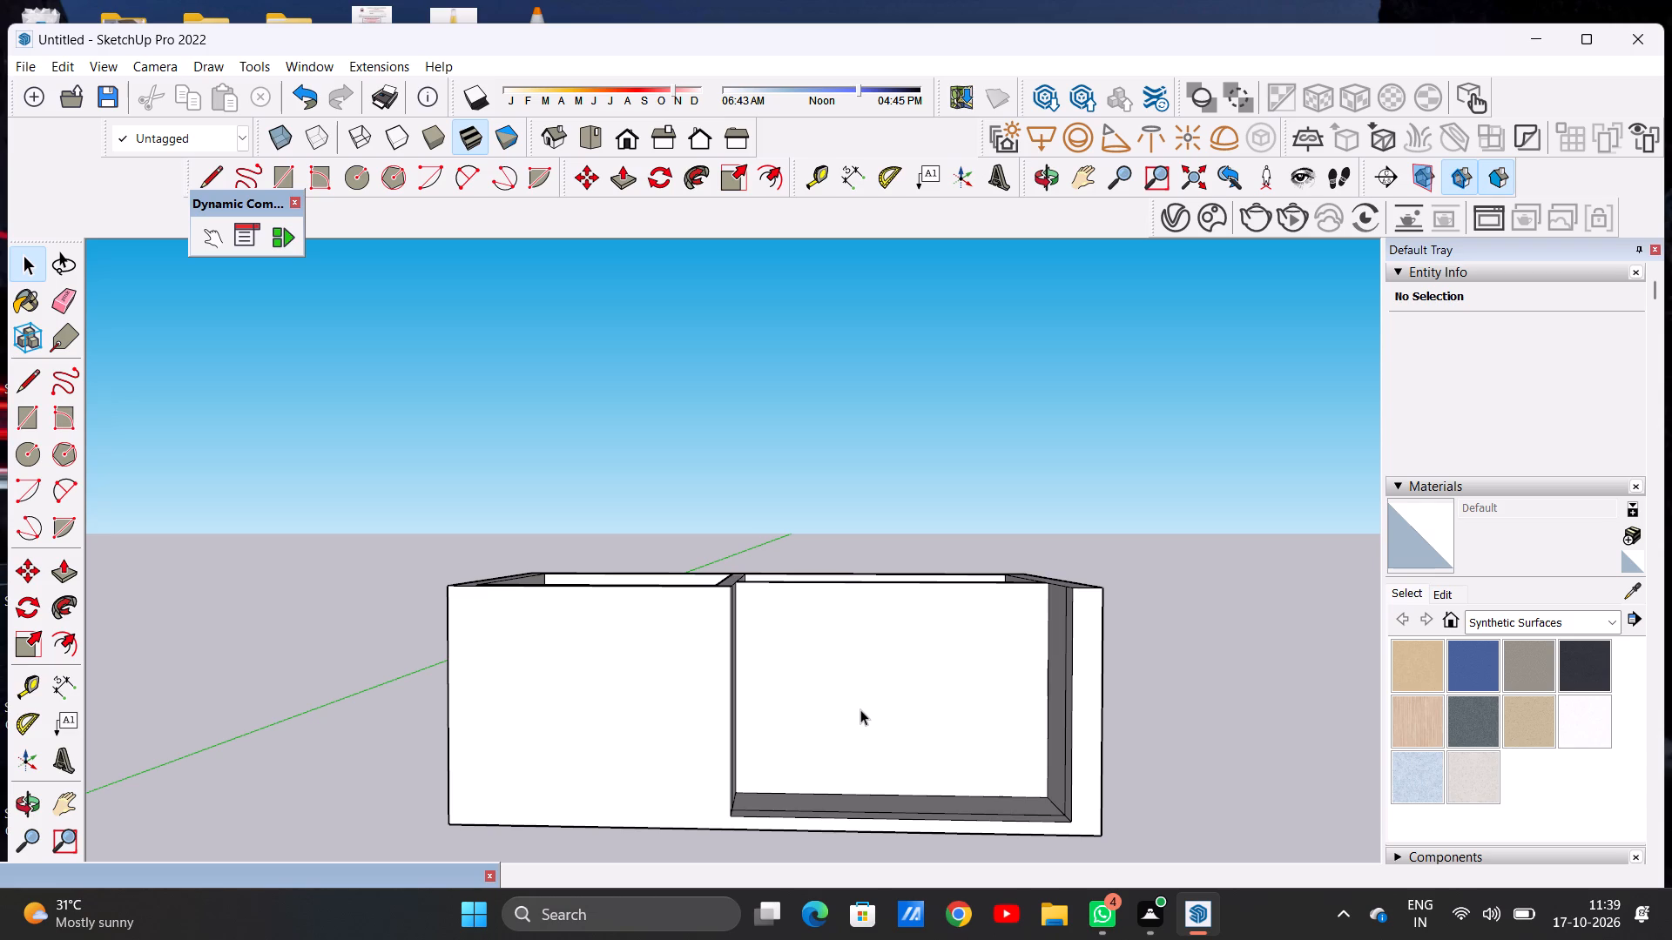
scroll(866, 701, up, 11)
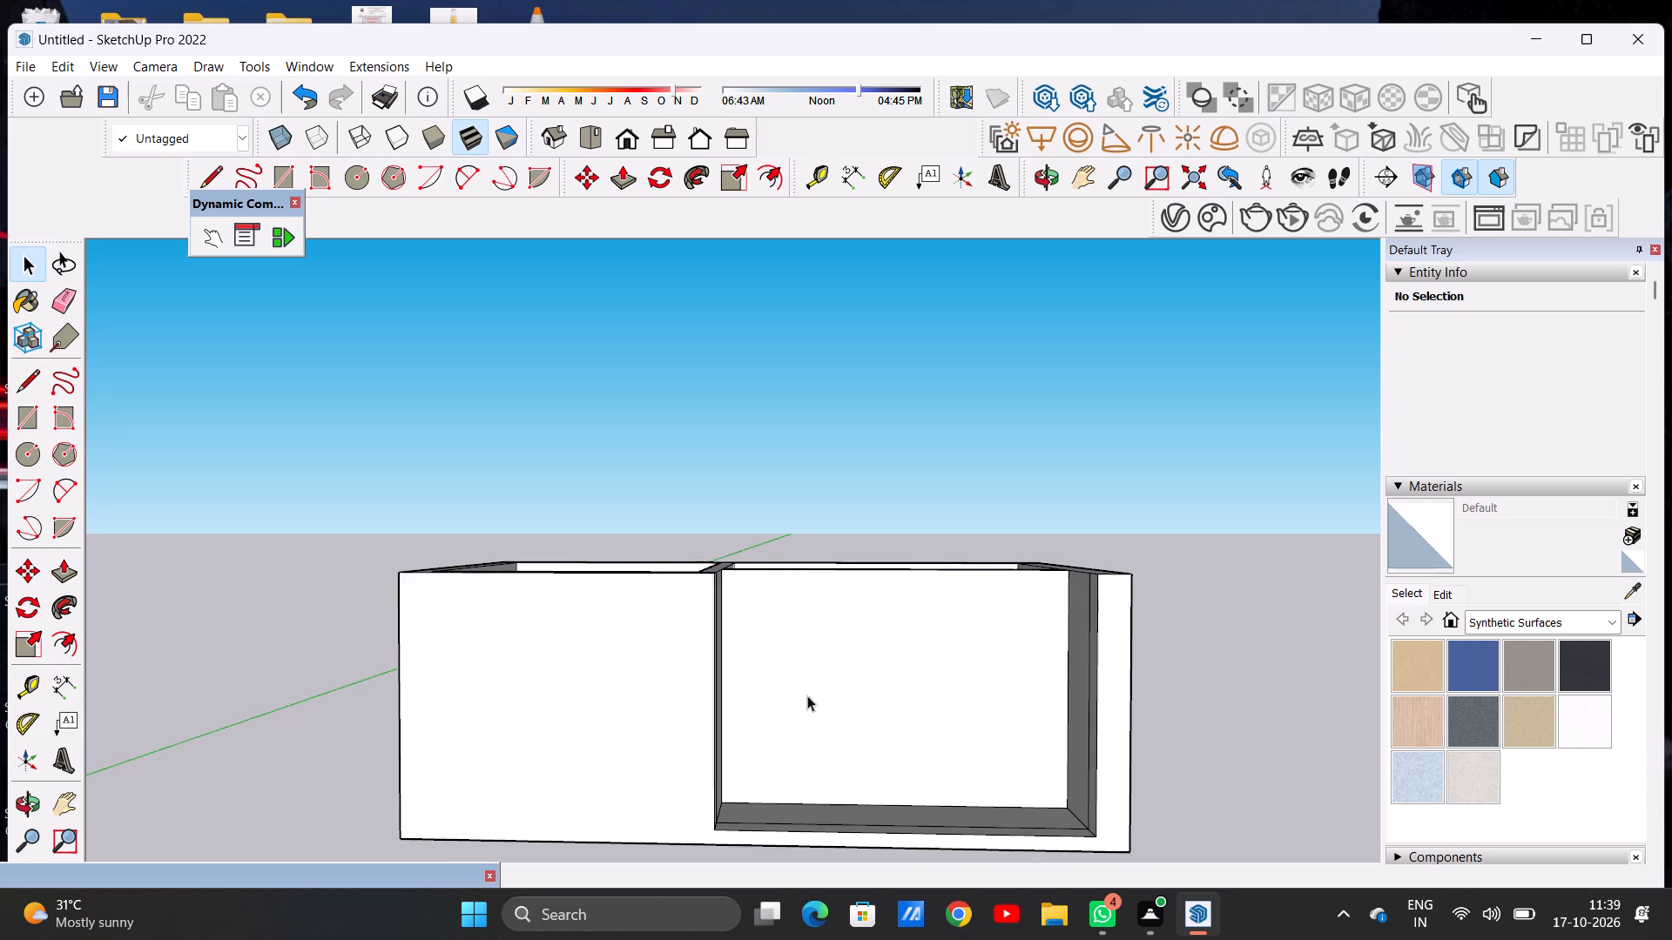
scroll(807, 695, up, 5)
scroll(547, 648, down, 11)
middle_drag(795, 577, 544, 668)
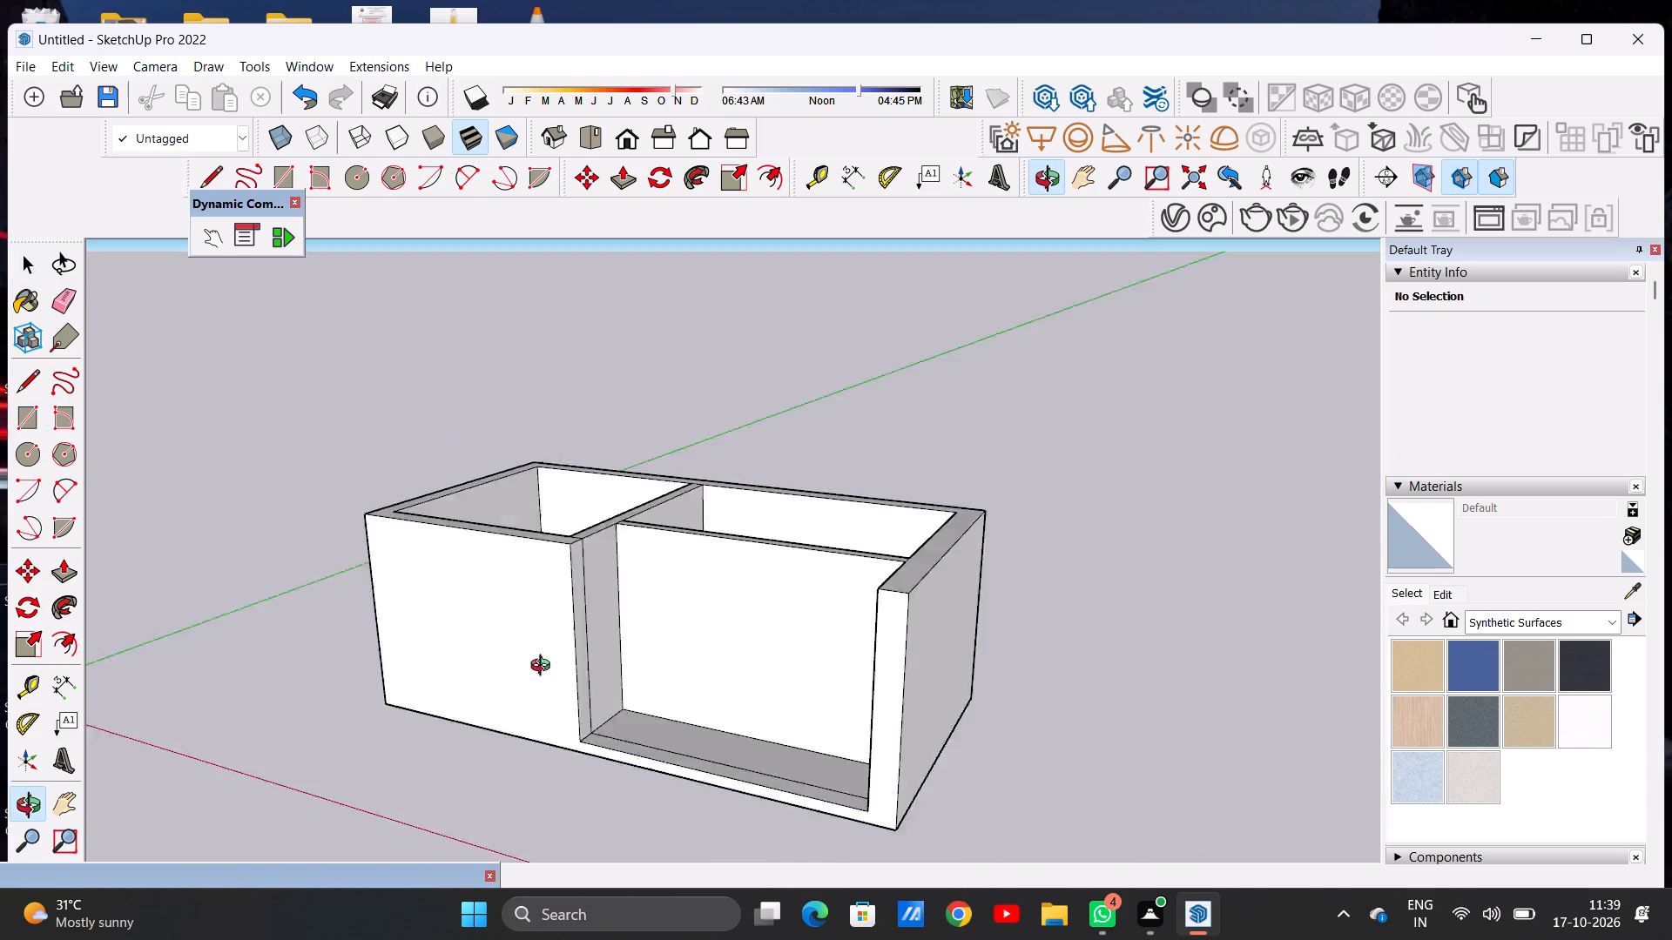
middle_drag(544, 668, 775, 789)
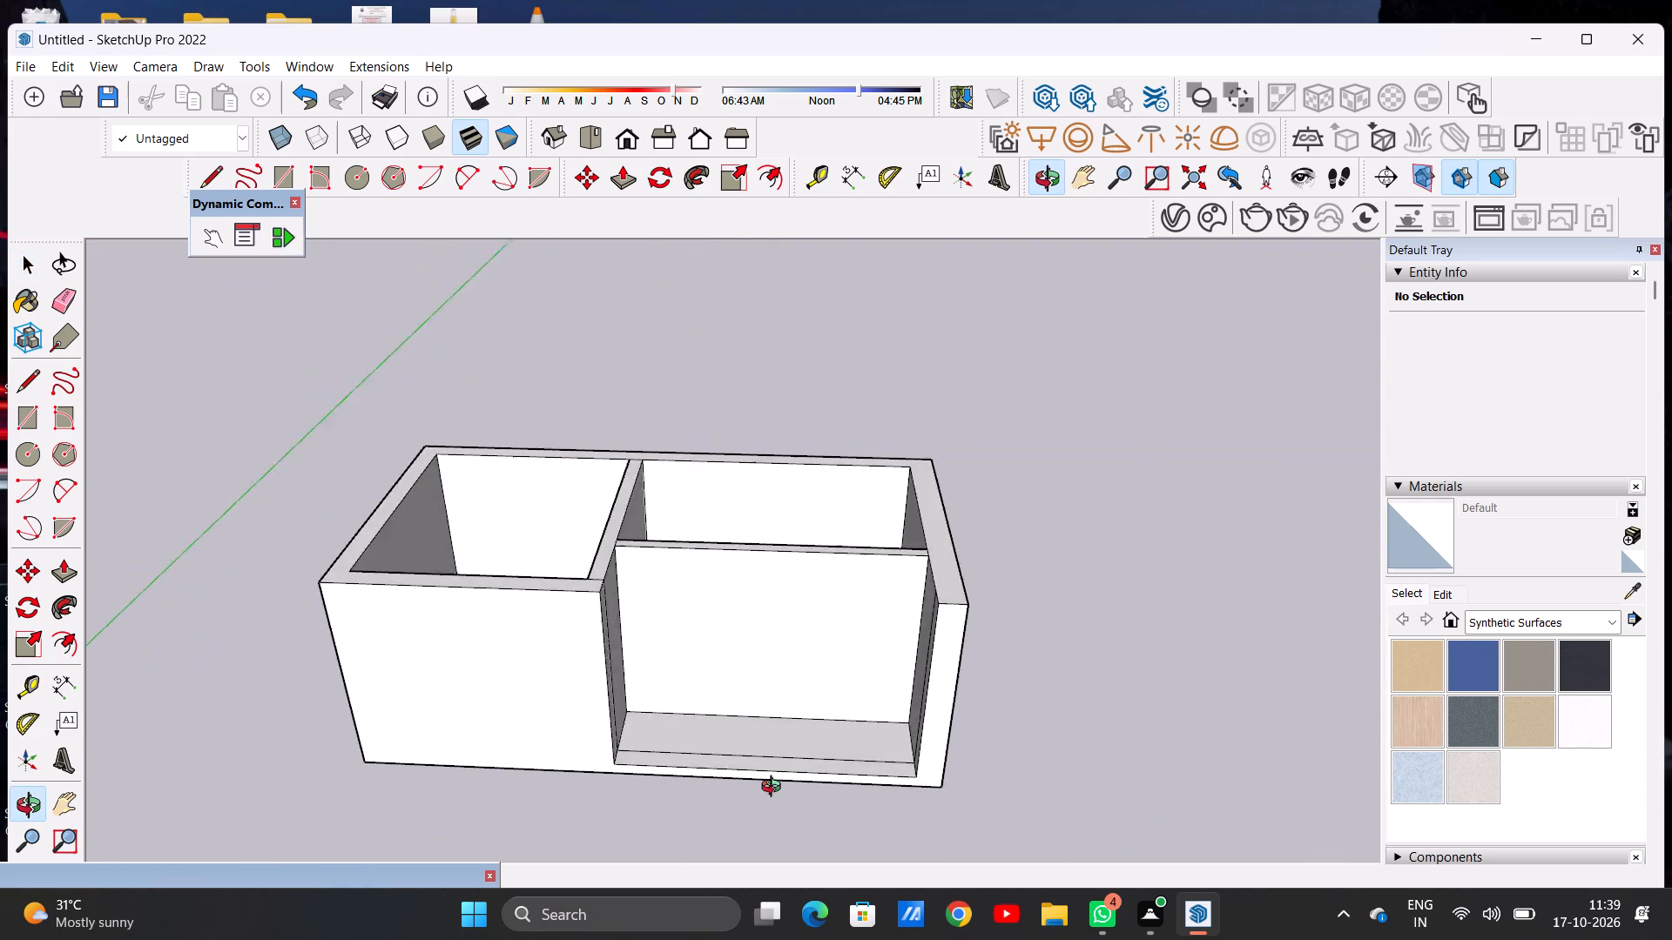
middle_drag(775, 789, 791, 680)
middle_drag(791, 675, 783, 620)
scroll(504, 614, up, 4)
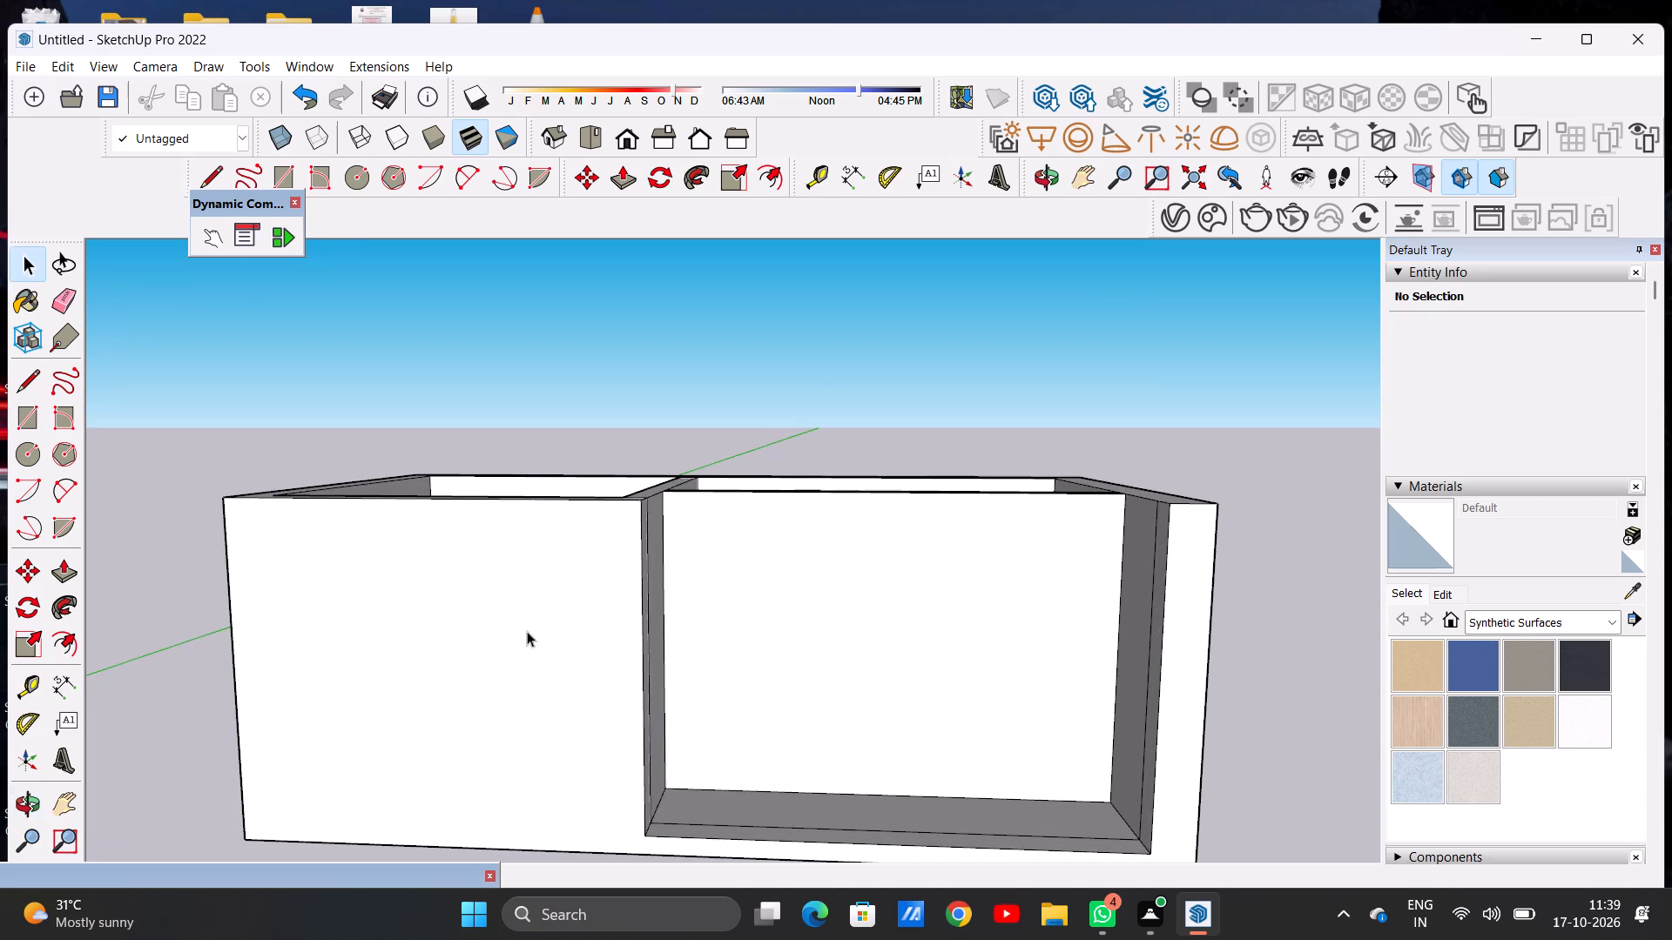
middle_drag(527, 631, 577, 628)
scroll(516, 658, down, 9)
scroll(742, 611, up, 1)
scroll(742, 611, down, 1)
middle_drag(738, 612, 580, 648)
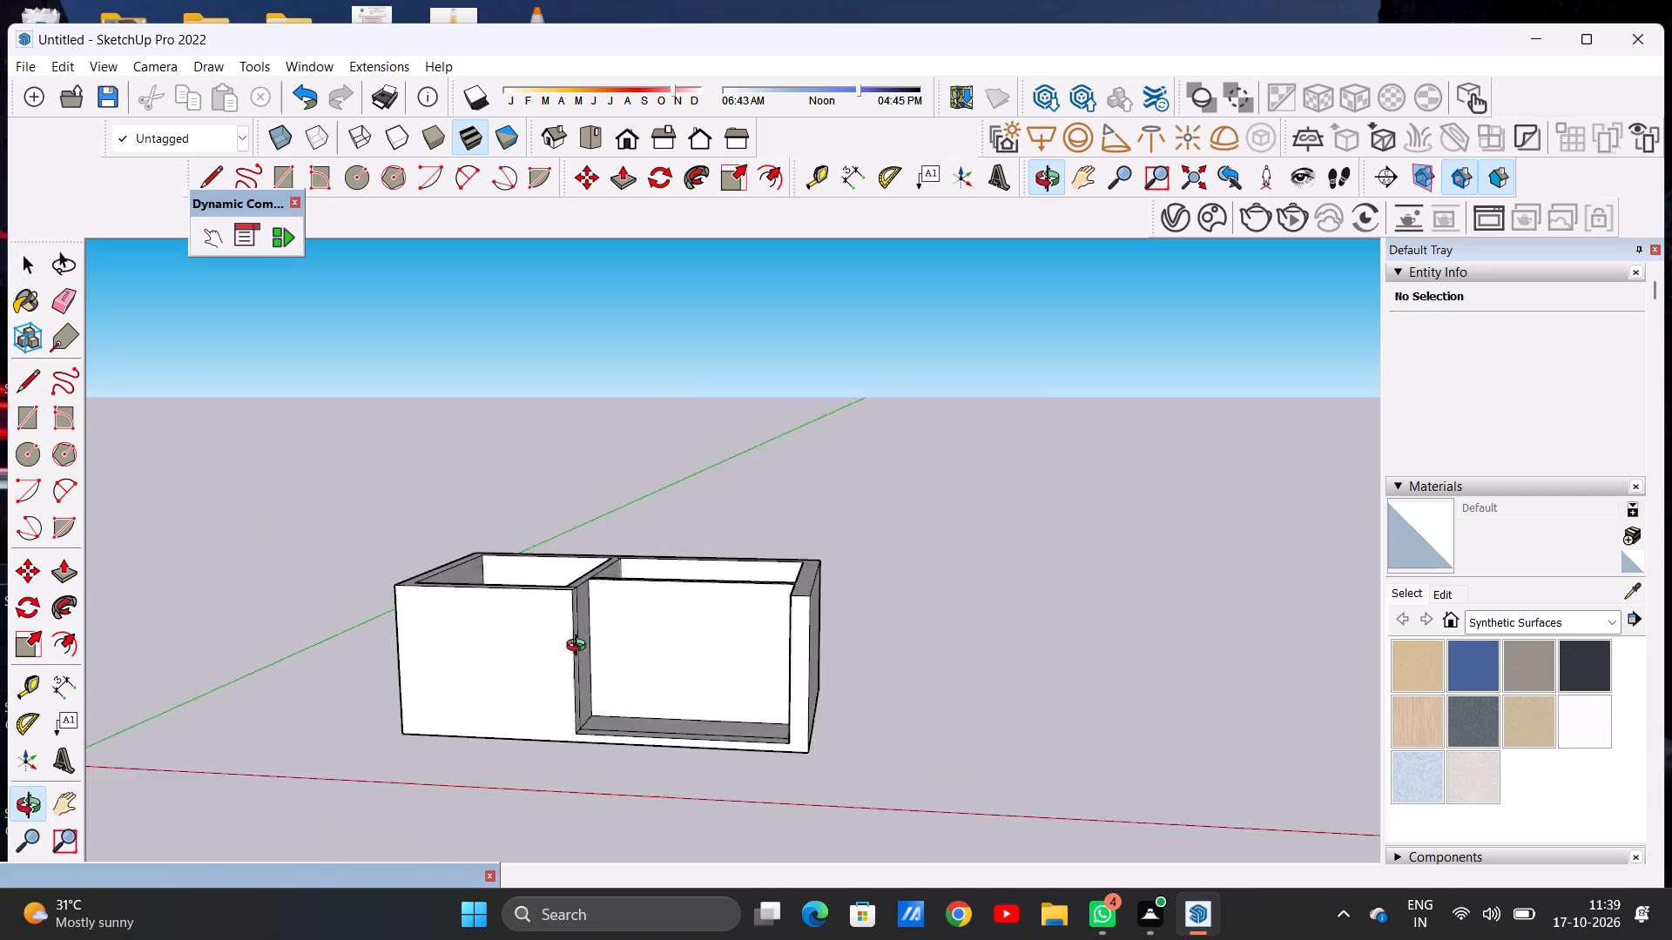
middle_drag(580, 648, 696, 816)
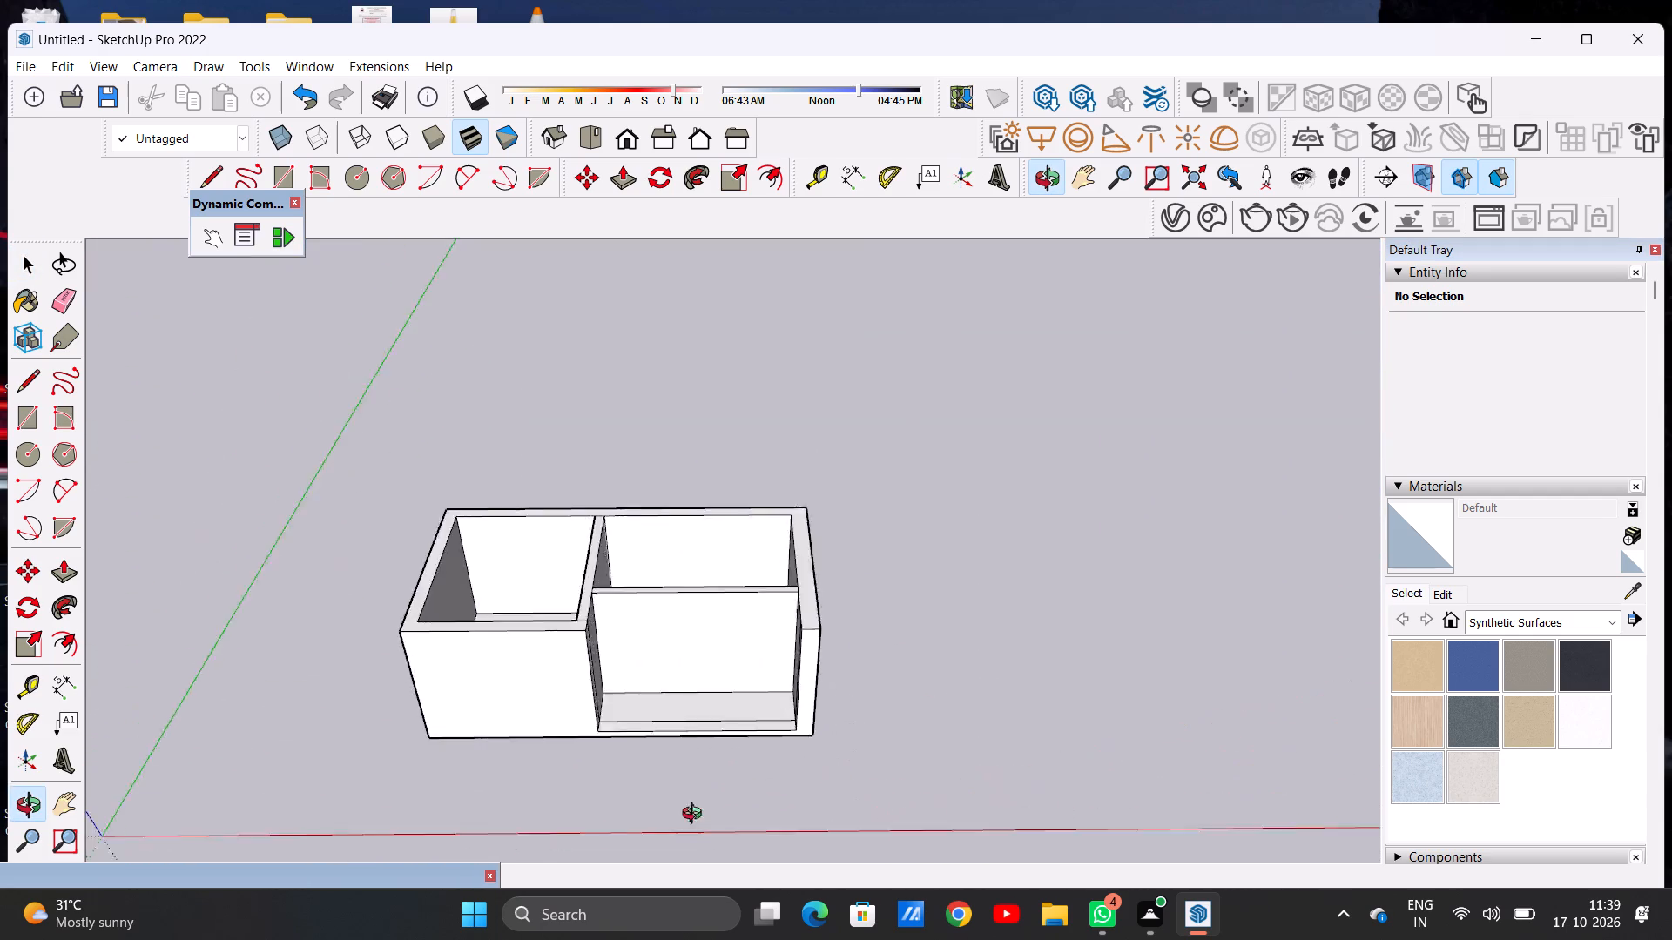
middle_drag(696, 816, 726, 708)
middle_drag(732, 710, 674, 807)
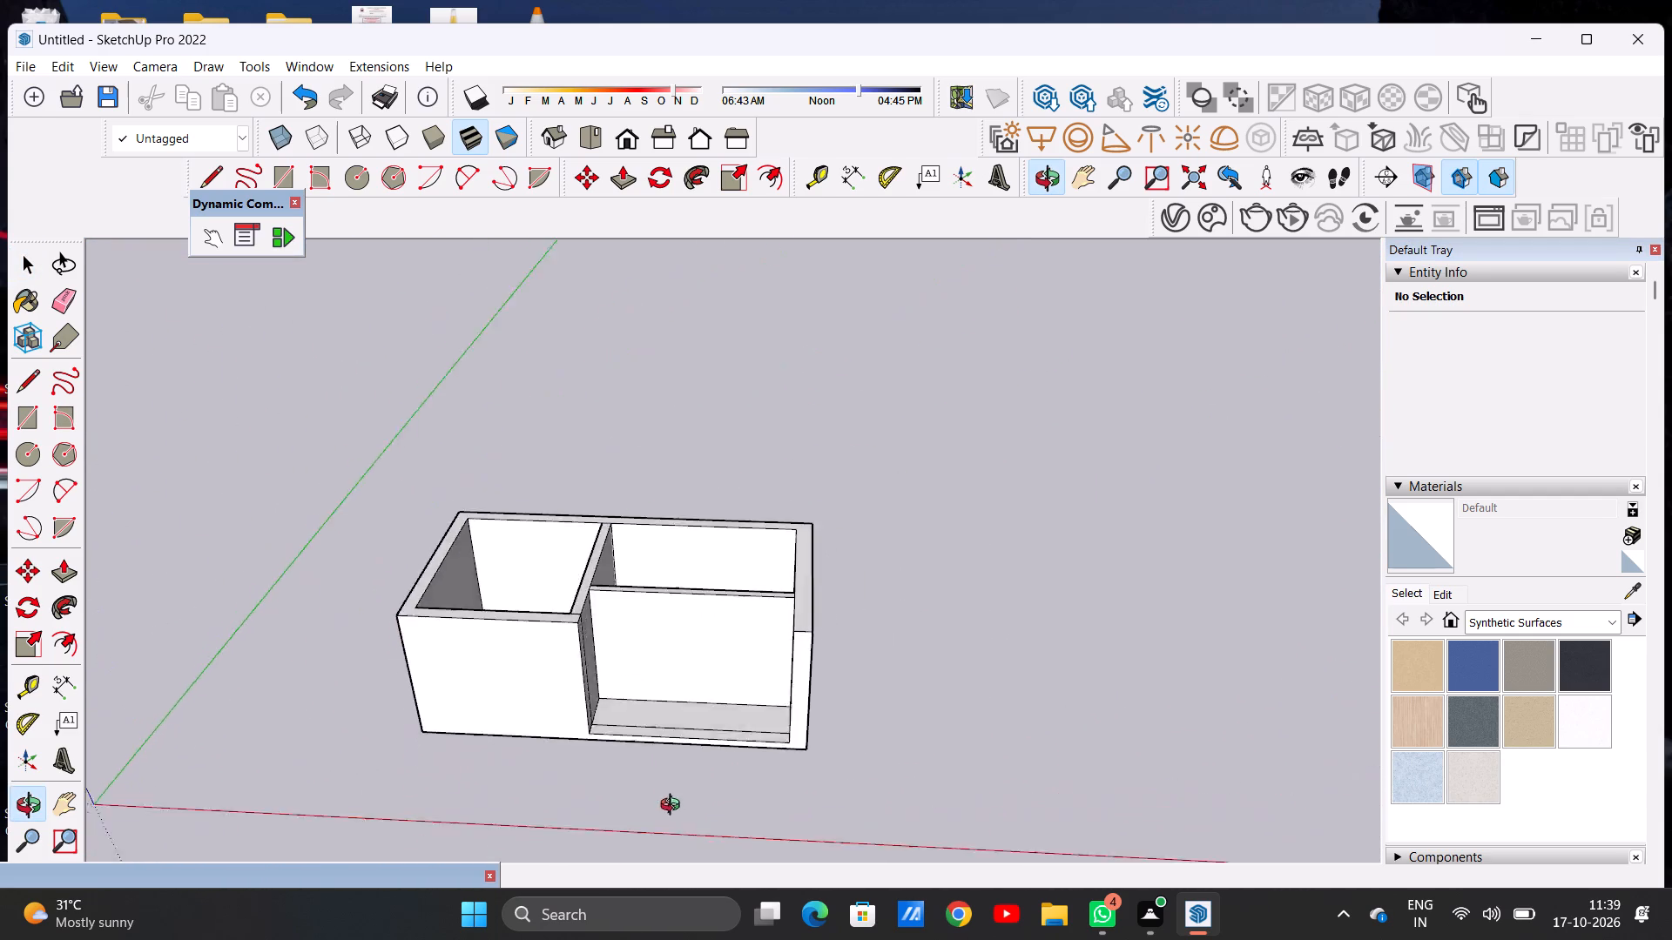
middle_drag(674, 807, 701, 857)
scroll(733, 623, down, 5)
scroll(598, 623, up, 6)
middle_drag(697, 689, 673, 479)
scroll(771, 581, up, 5)
middle_drag(793, 627, 806, 614)
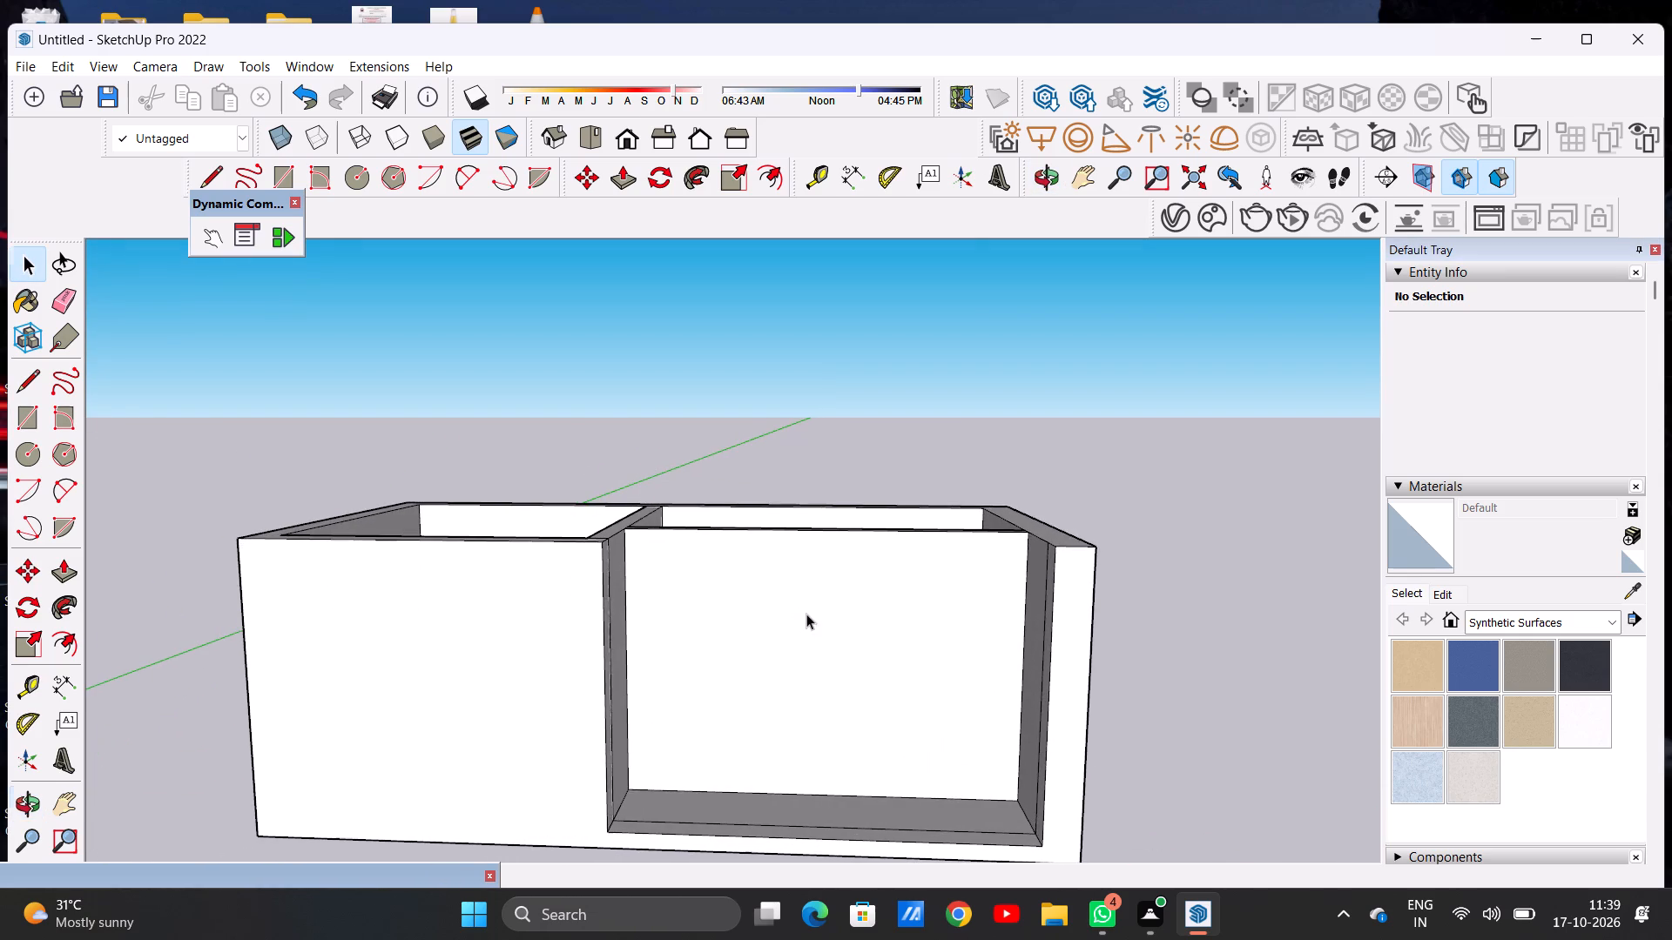
scroll(798, 688, down, 4)
scroll(830, 710, up, 4)
scroll(765, 681, down, 7)
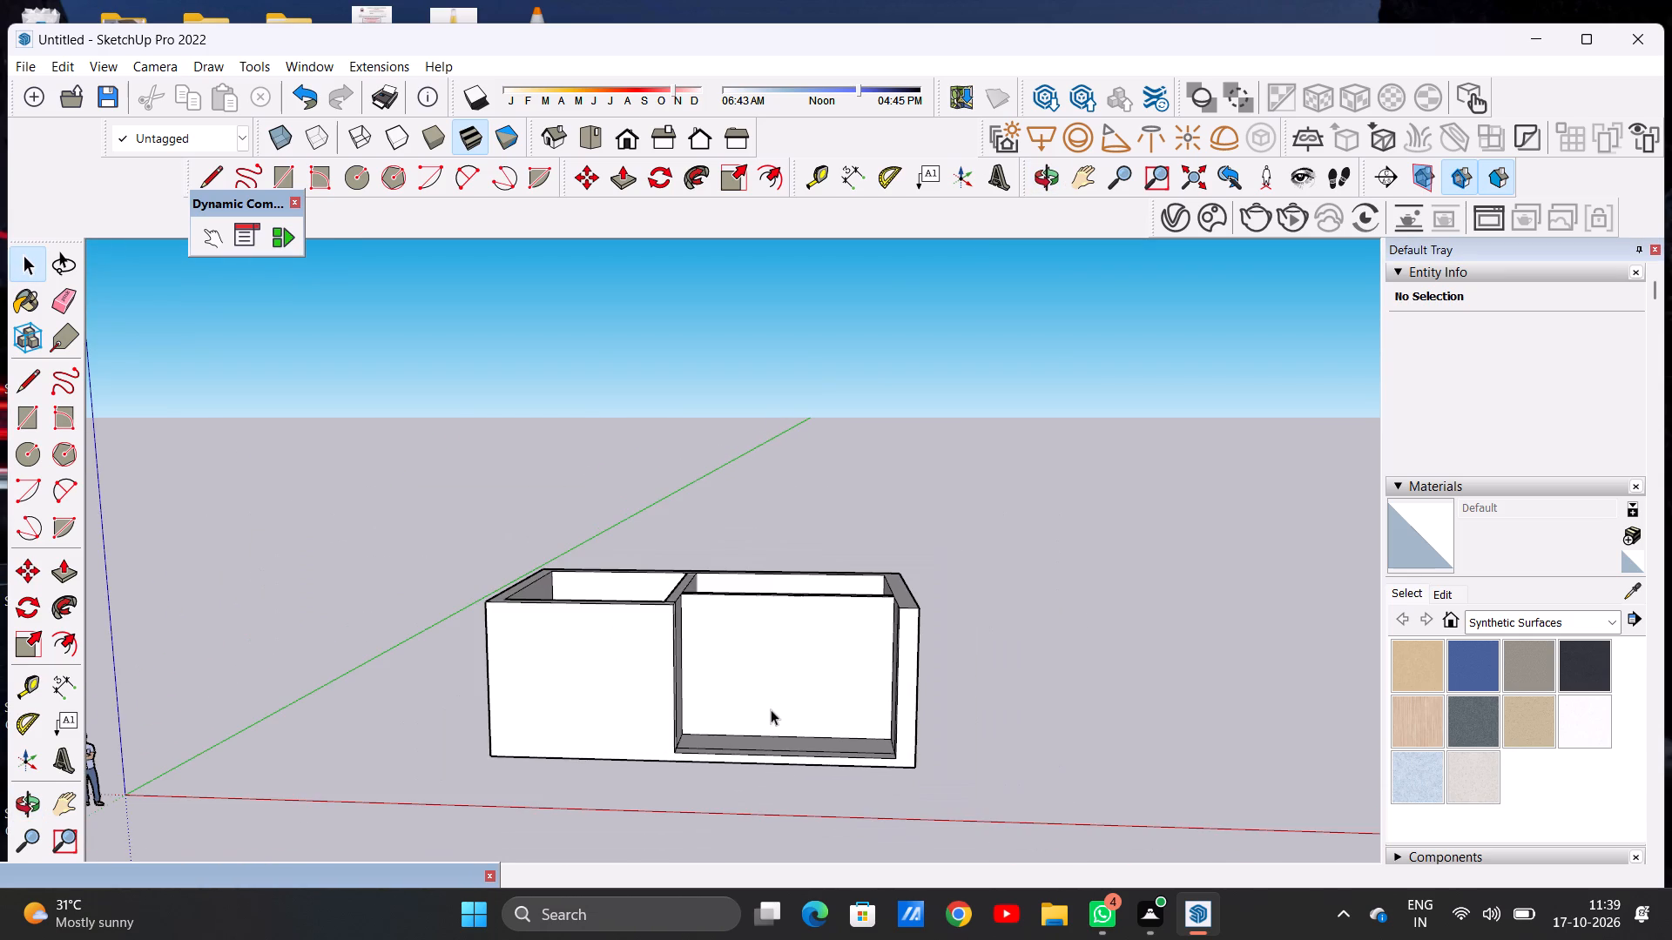
scroll(745, 715, up, 7)
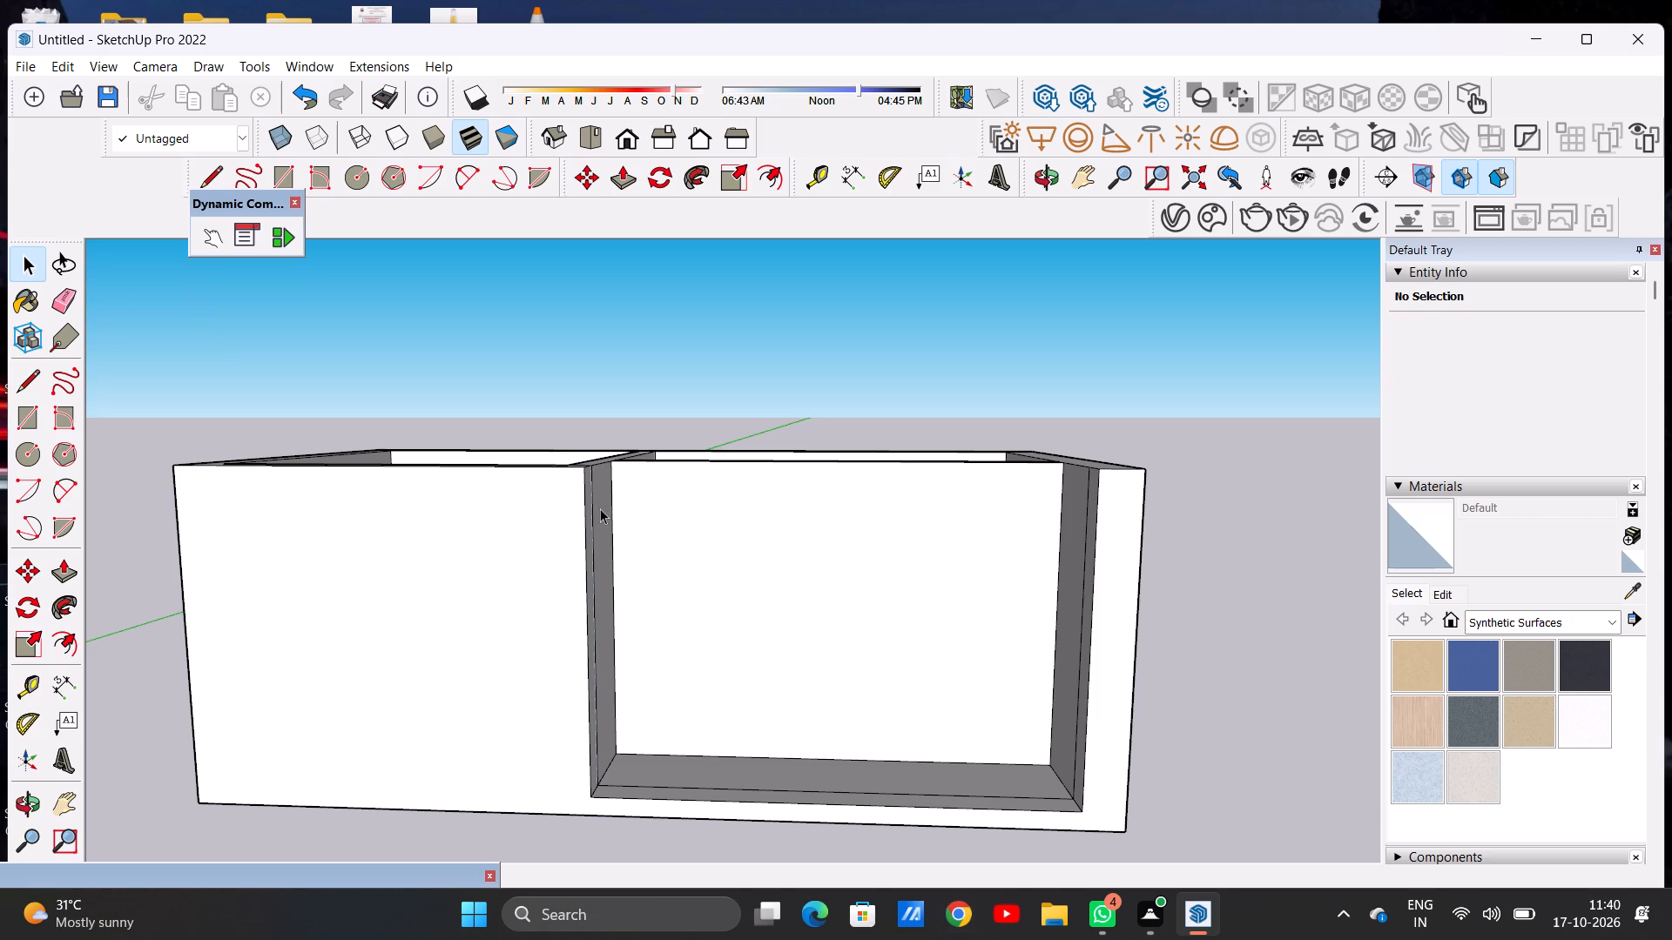
scroll(834, 632, down, 20)
scroll(834, 632, down, 11)
scroll(830, 641, down, 18)
scroll(819, 545, up, 8)
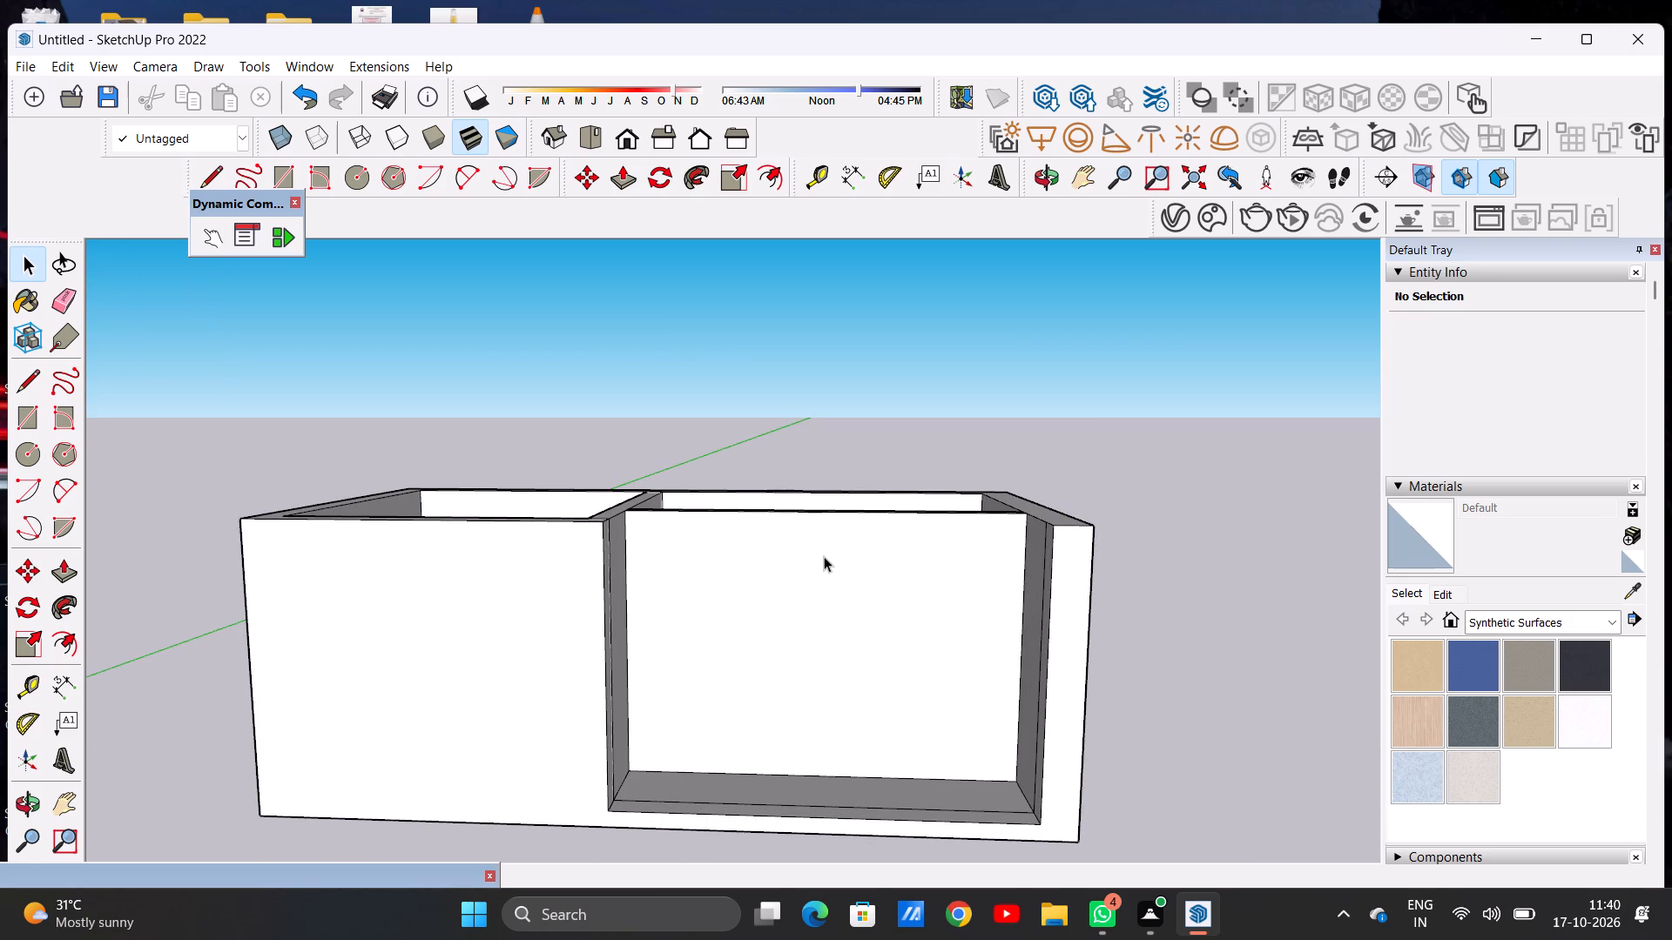
scroll(839, 623, down, 5)
scroll(904, 668, up, 3)
middle_drag(845, 683, 850, 669)
scroll(850, 653, up, 3)
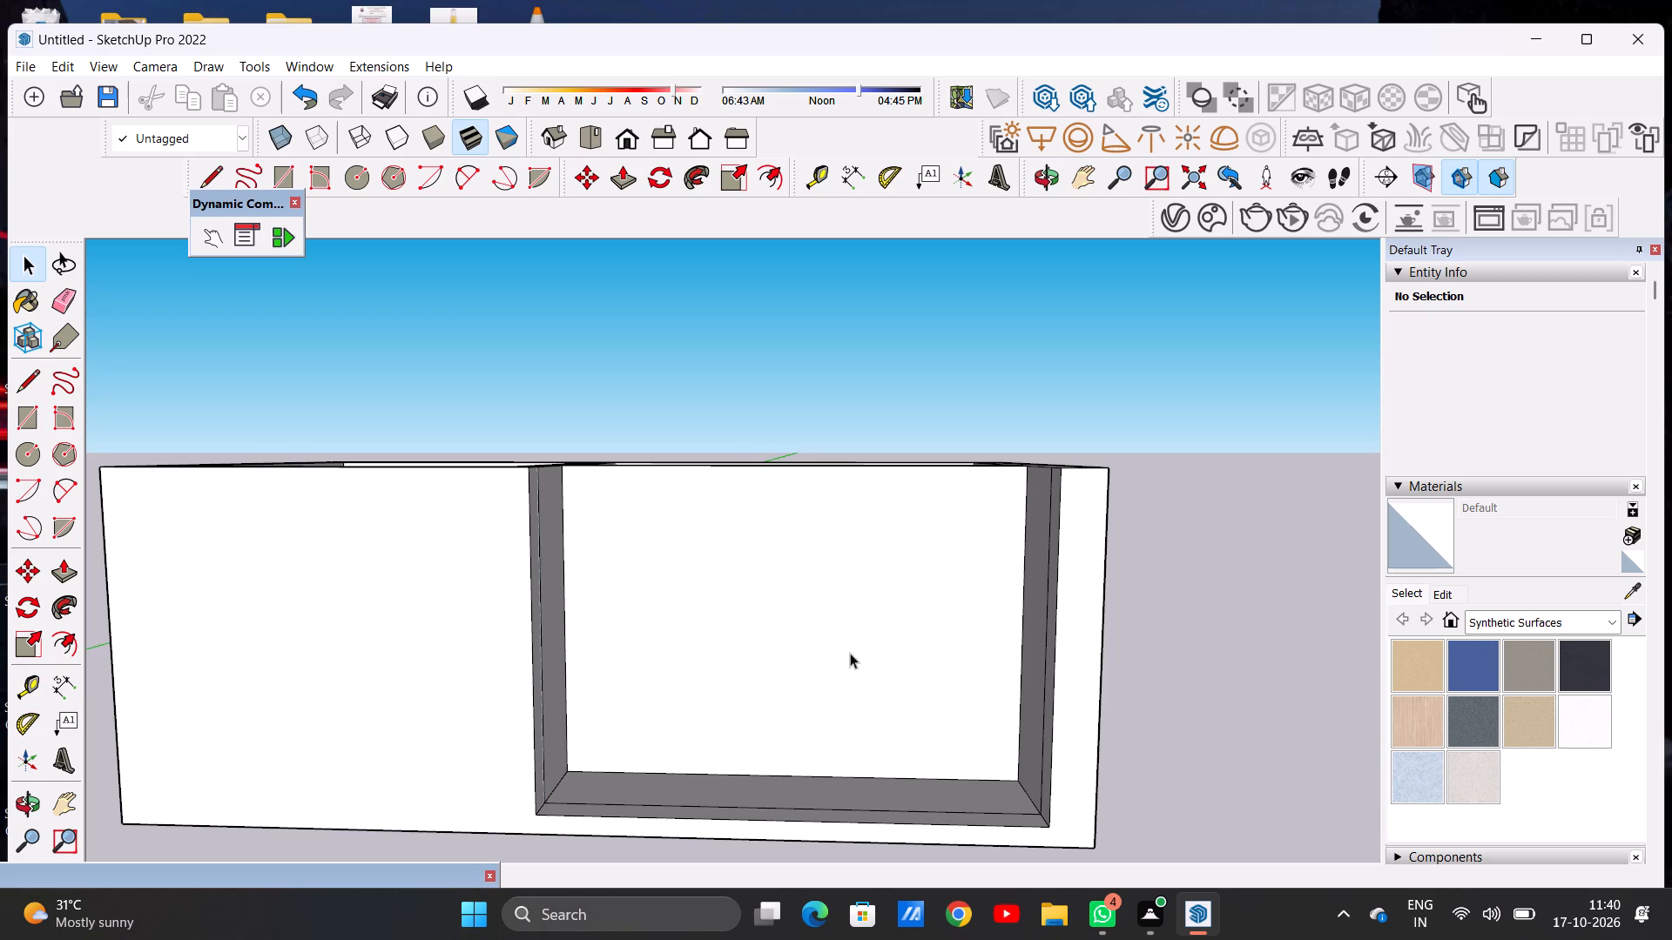
Draw an upright door-sized rectangle on the recessed partition wall, rising from the floor close to the dividing wall.
key(r)
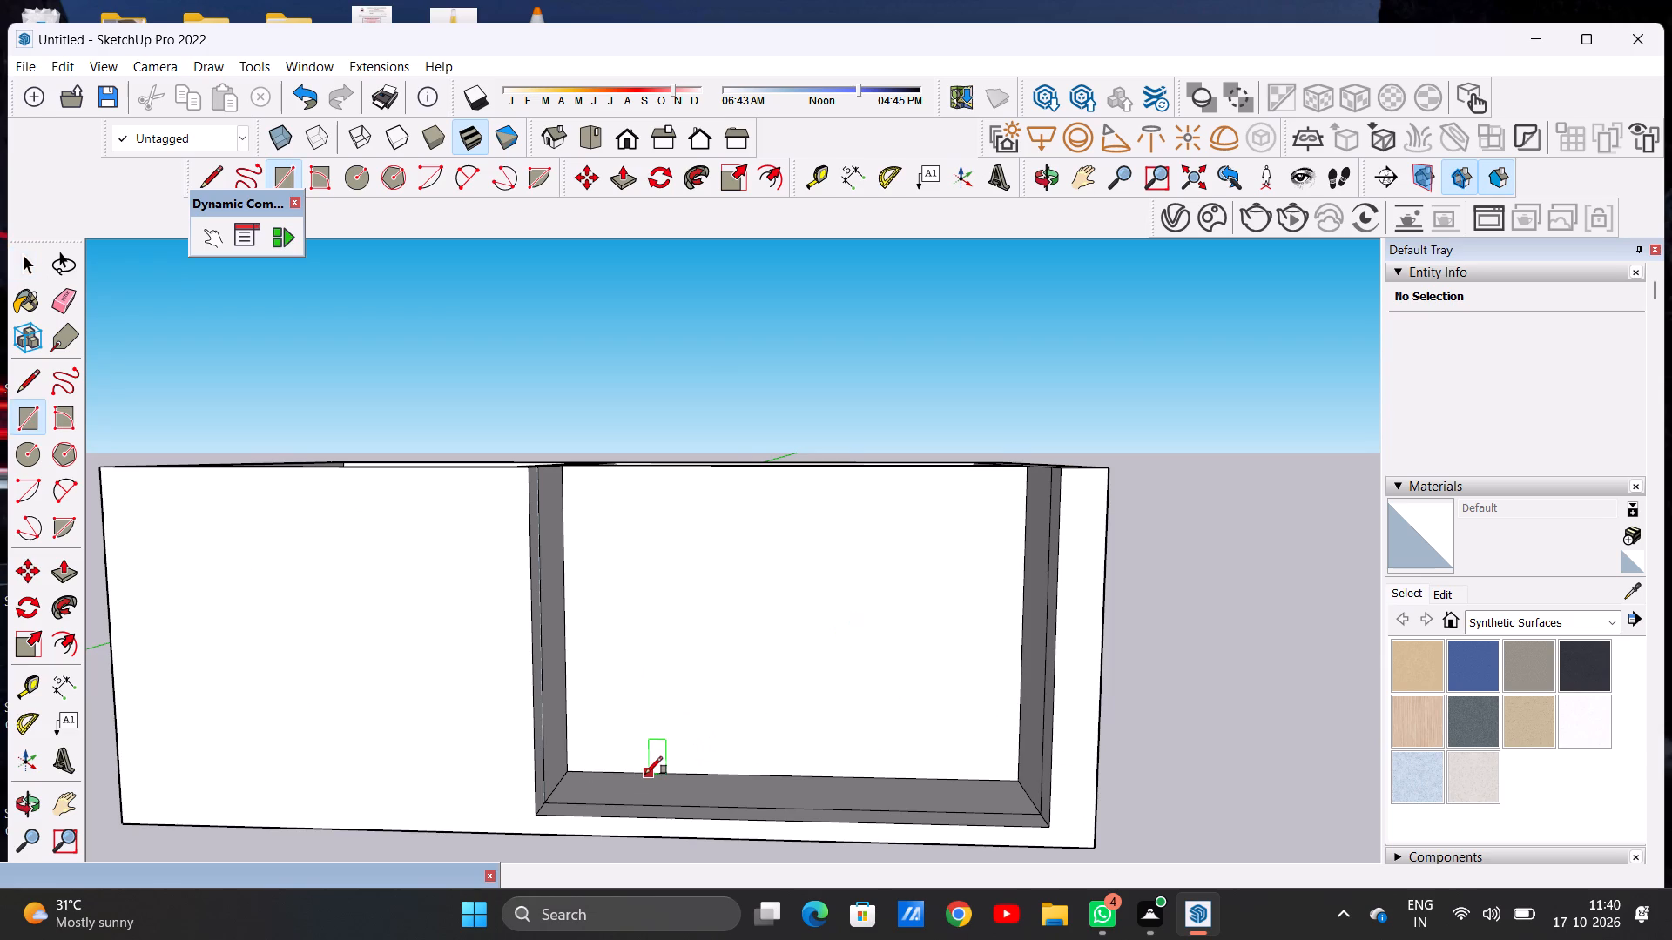
click(585, 768)
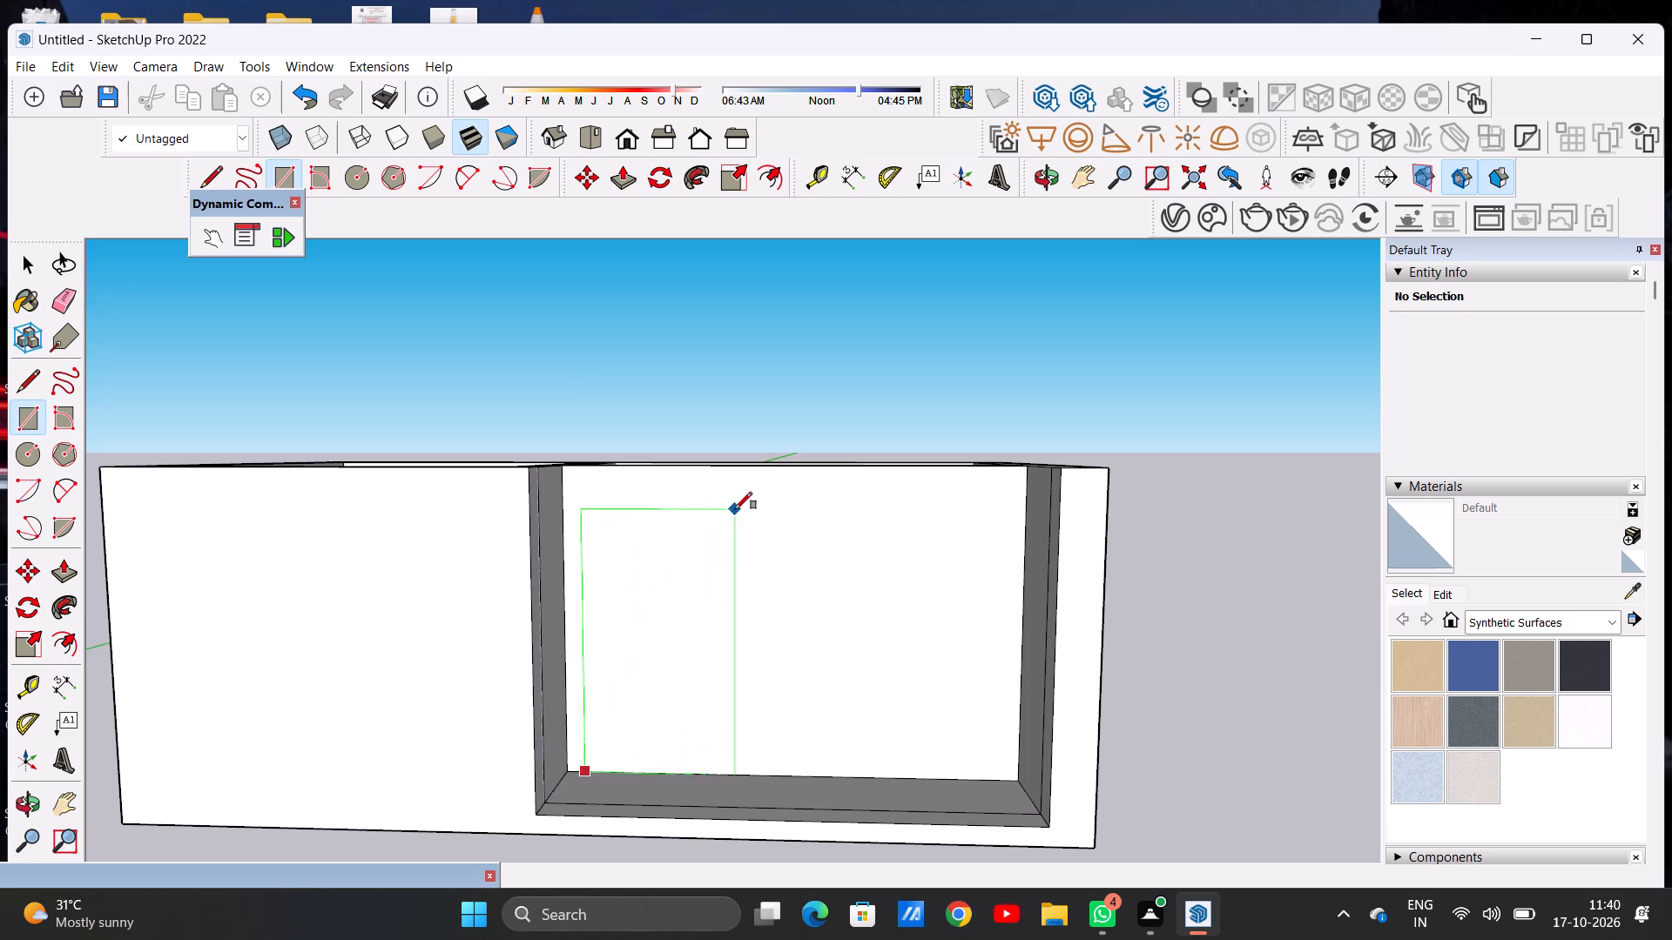
click(725, 509)
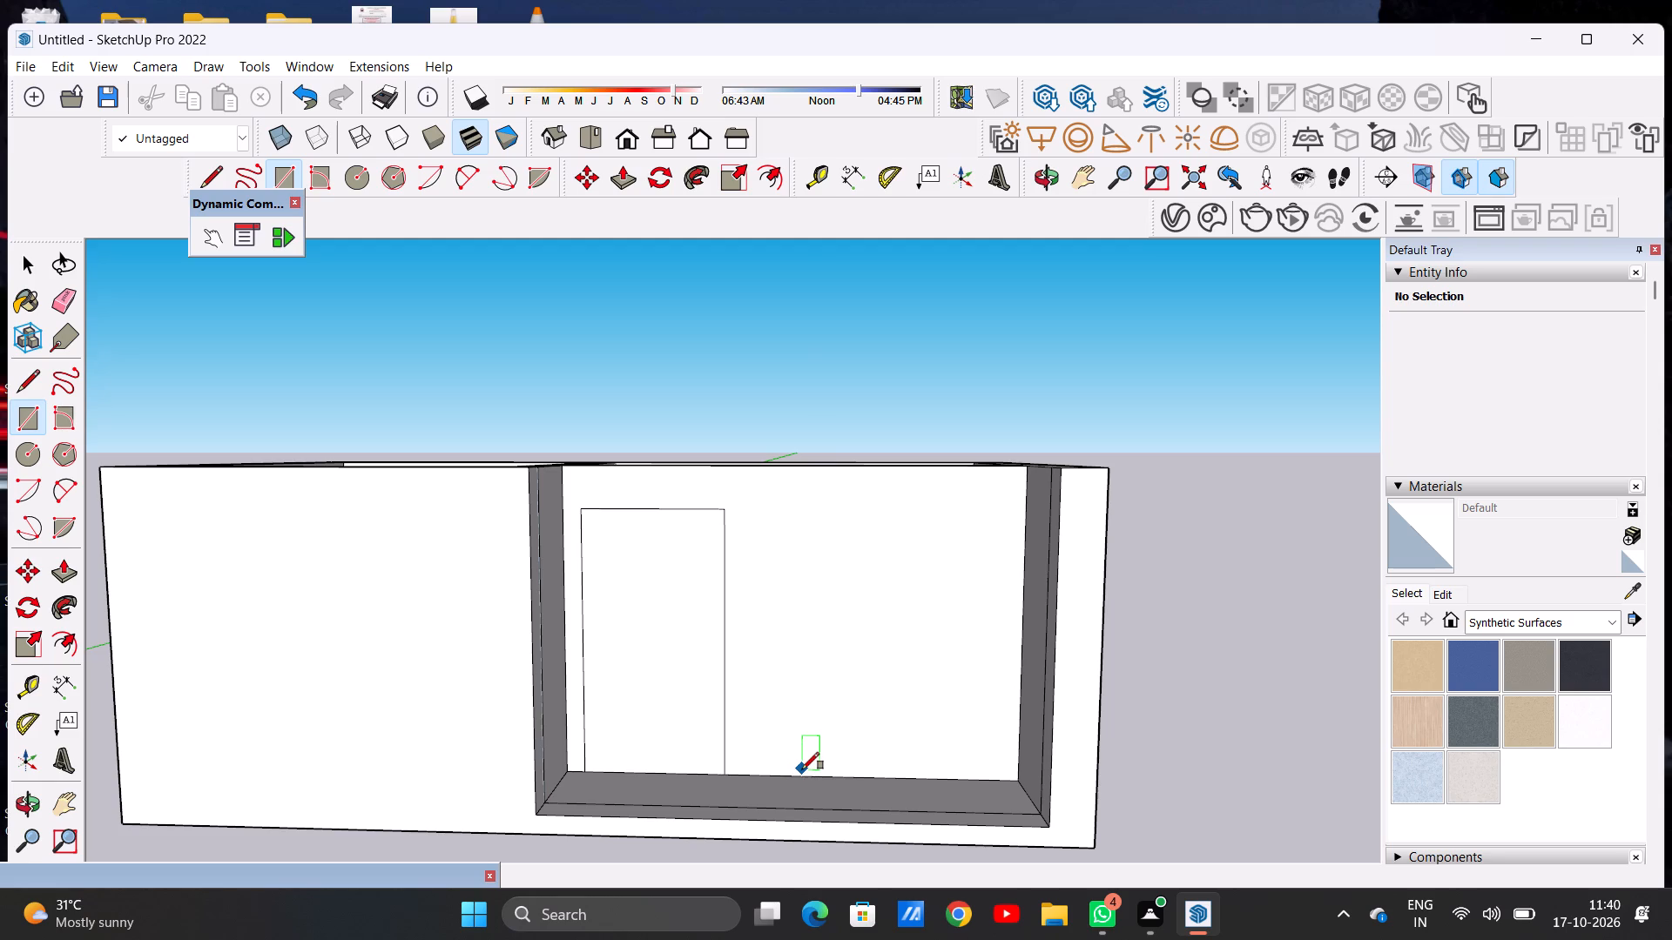
Draw a second, wider upright rectangle on the recessed partition wall, rising from the floor beside the door outline.
click(802, 775)
click(974, 505)
key(space)
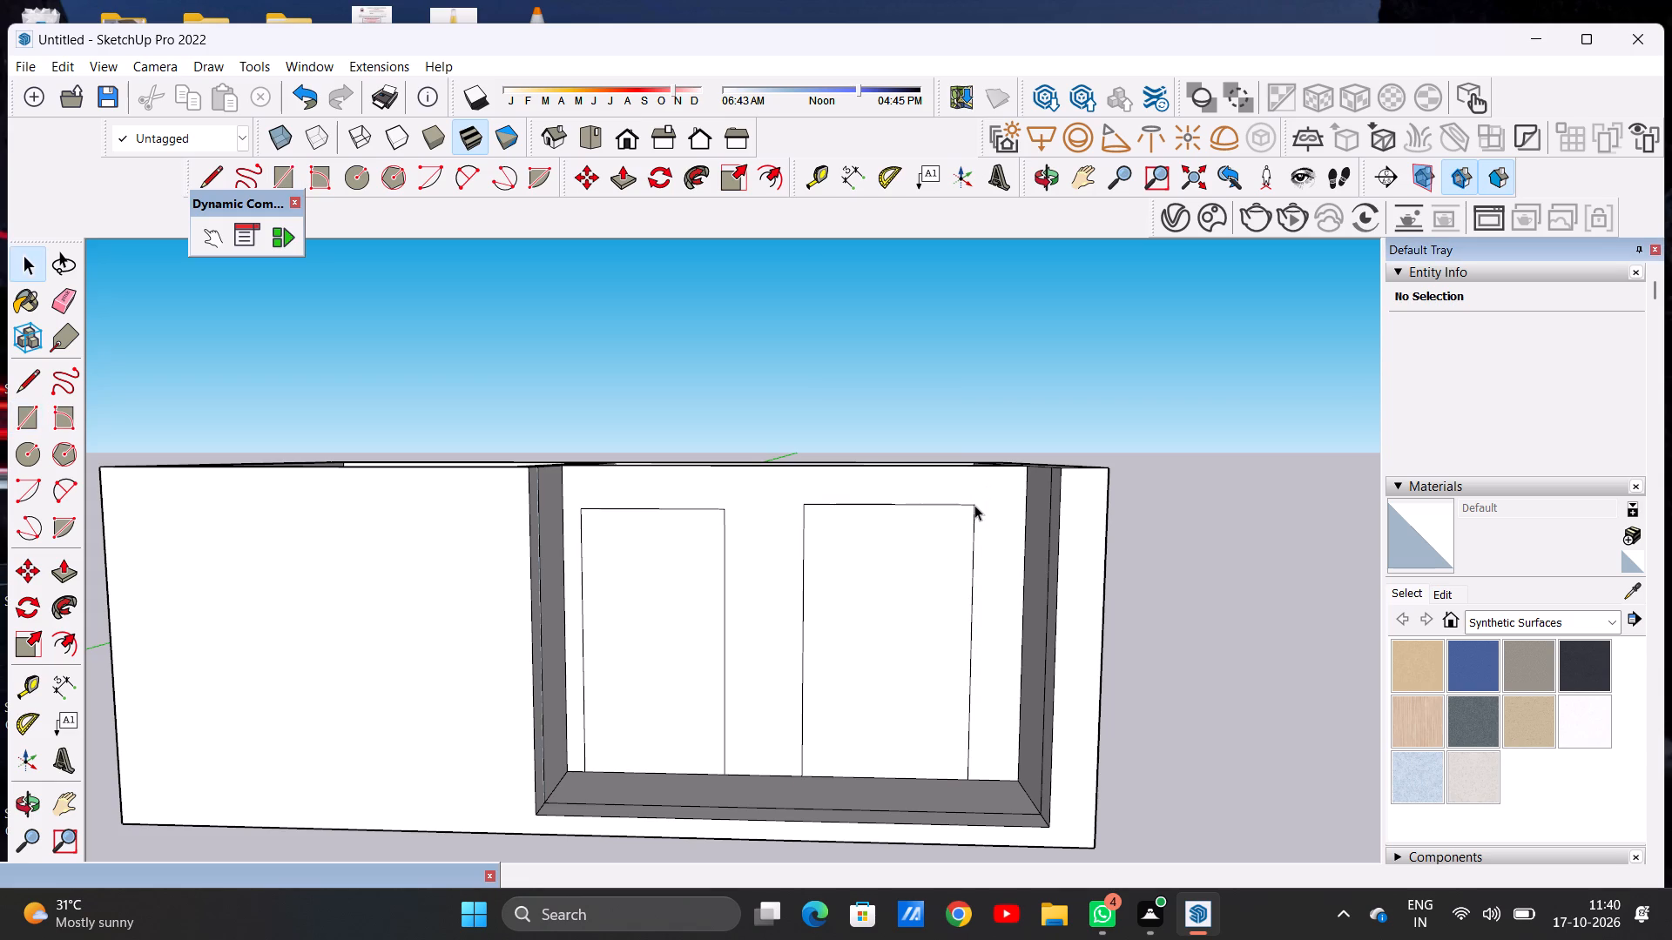
Push/Pull the door rectangle nearest the dividing wall back through the full 9" wall thickness to cut an opening.
scroll(832, 483, down, 5)
middle_drag(871, 494, 771, 609)
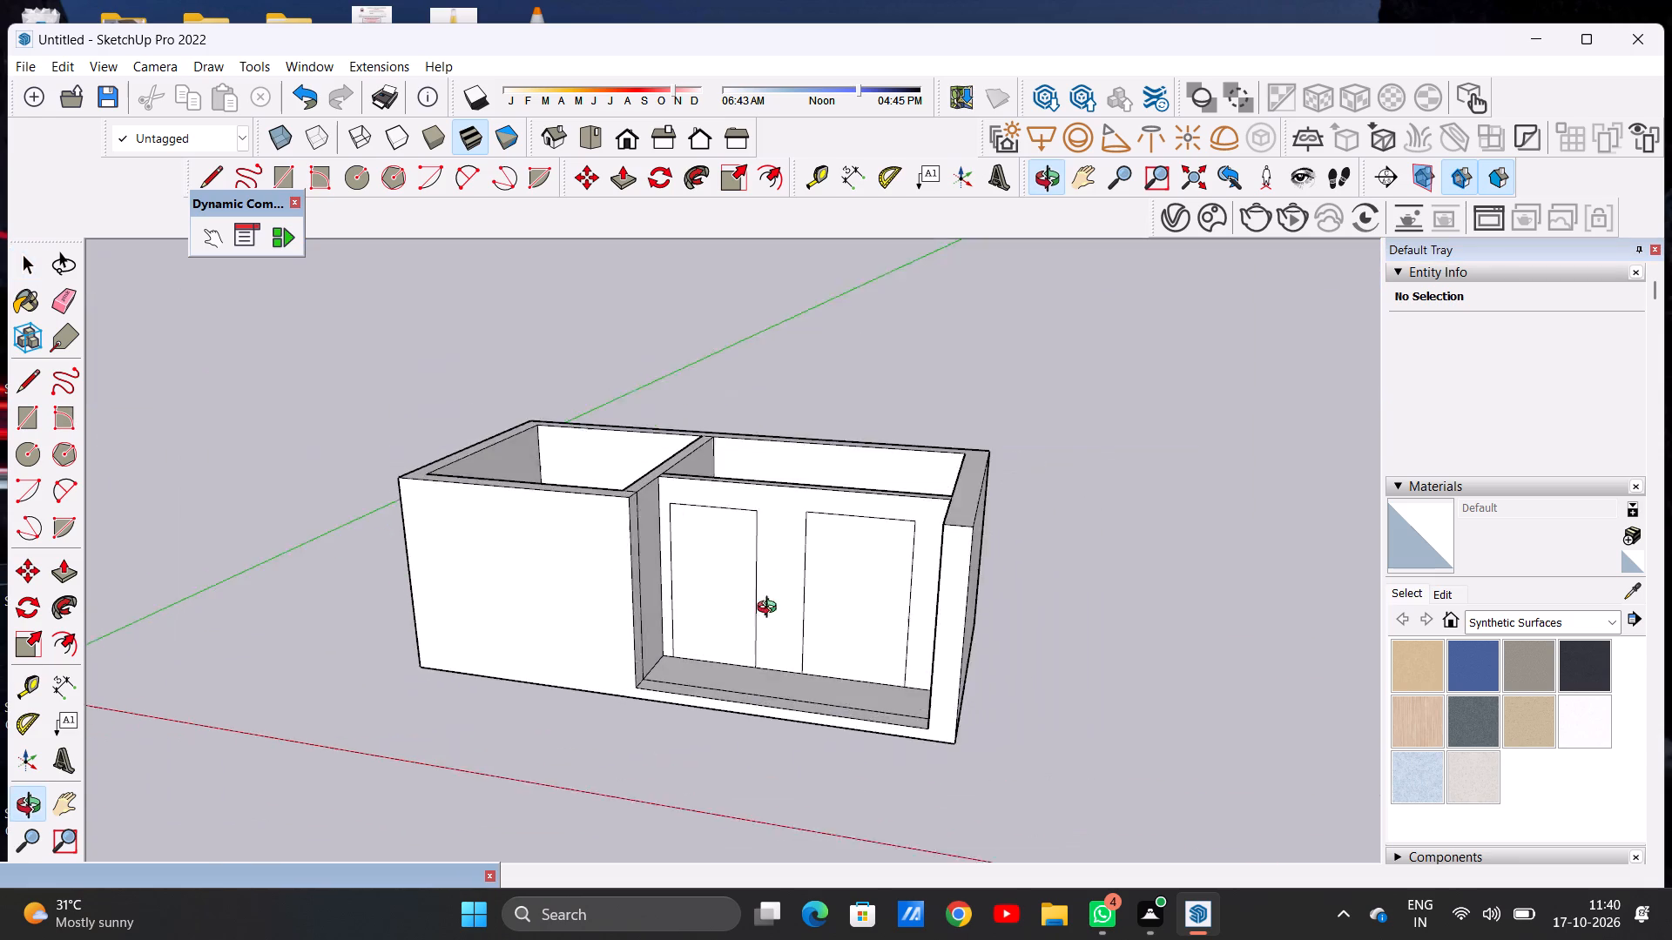
middle_drag(771, 609, 748, 640)
scroll(769, 583, up, 5)
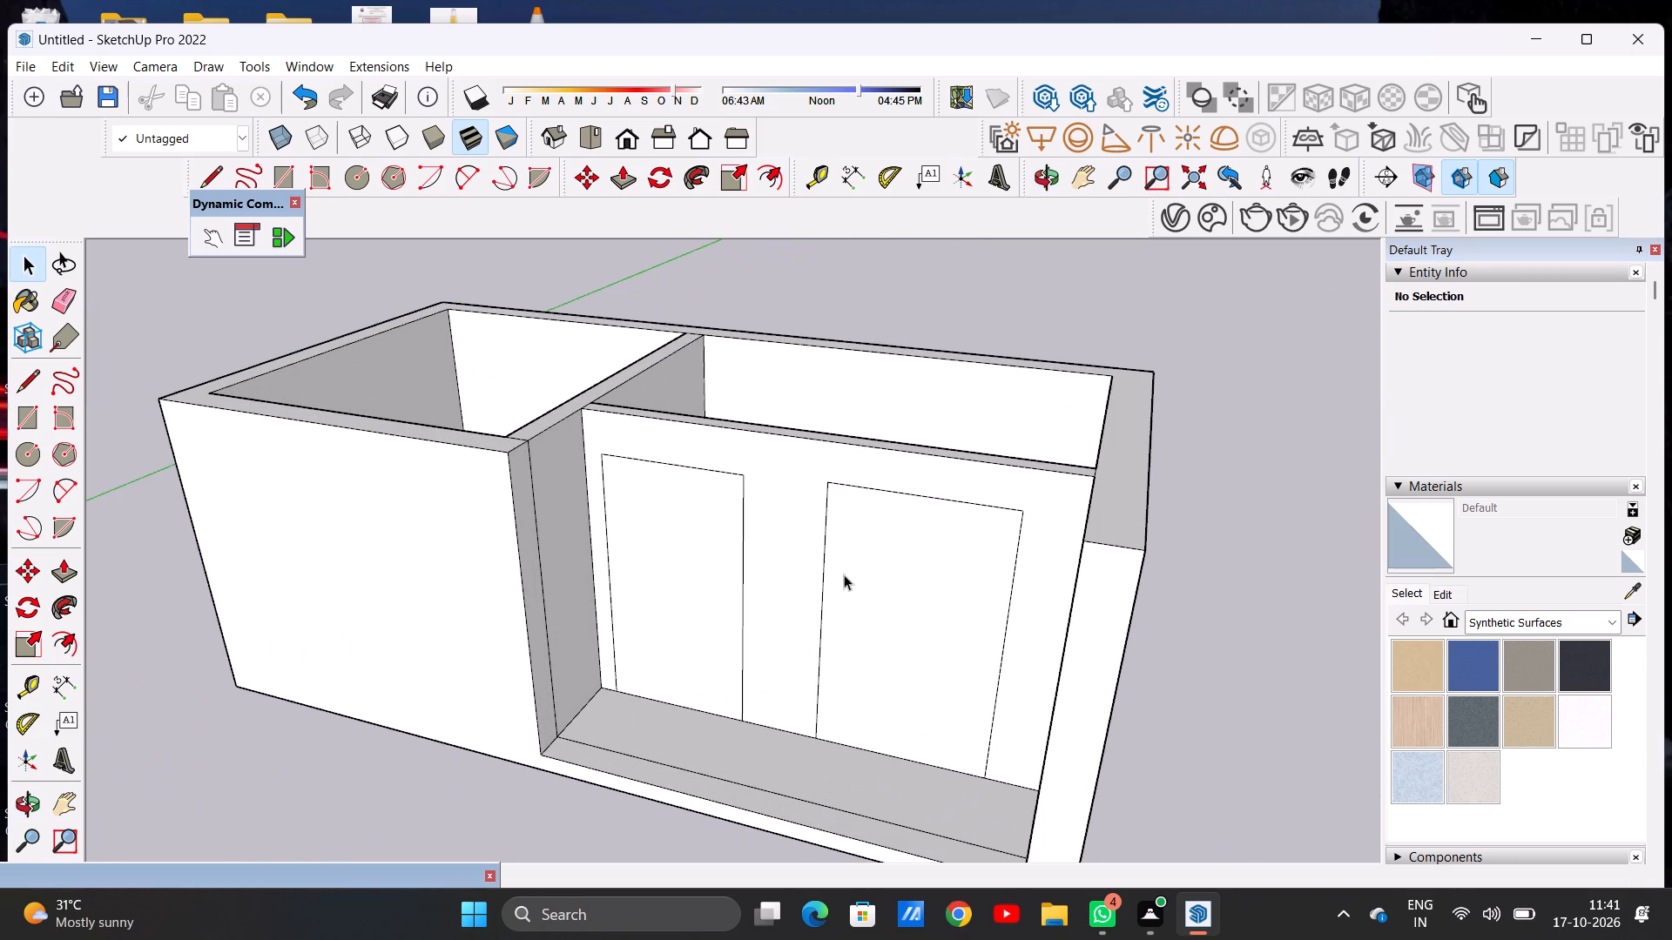
middle_drag(844, 576, 765, 635)
scroll(705, 528, up, 6)
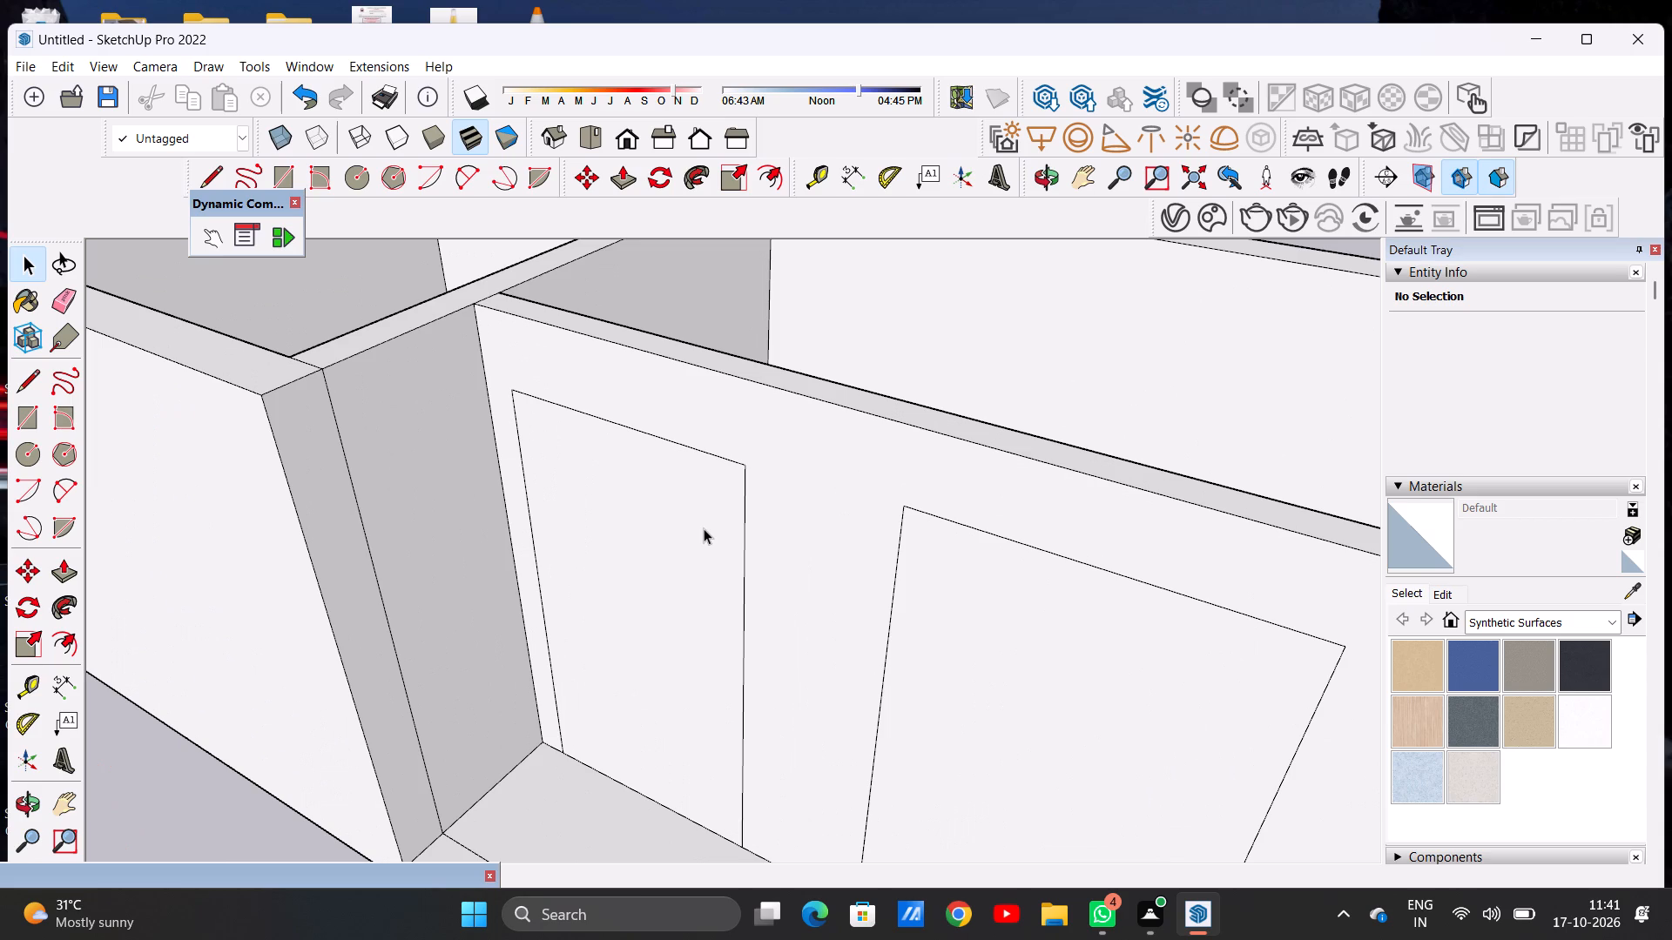
key(p)
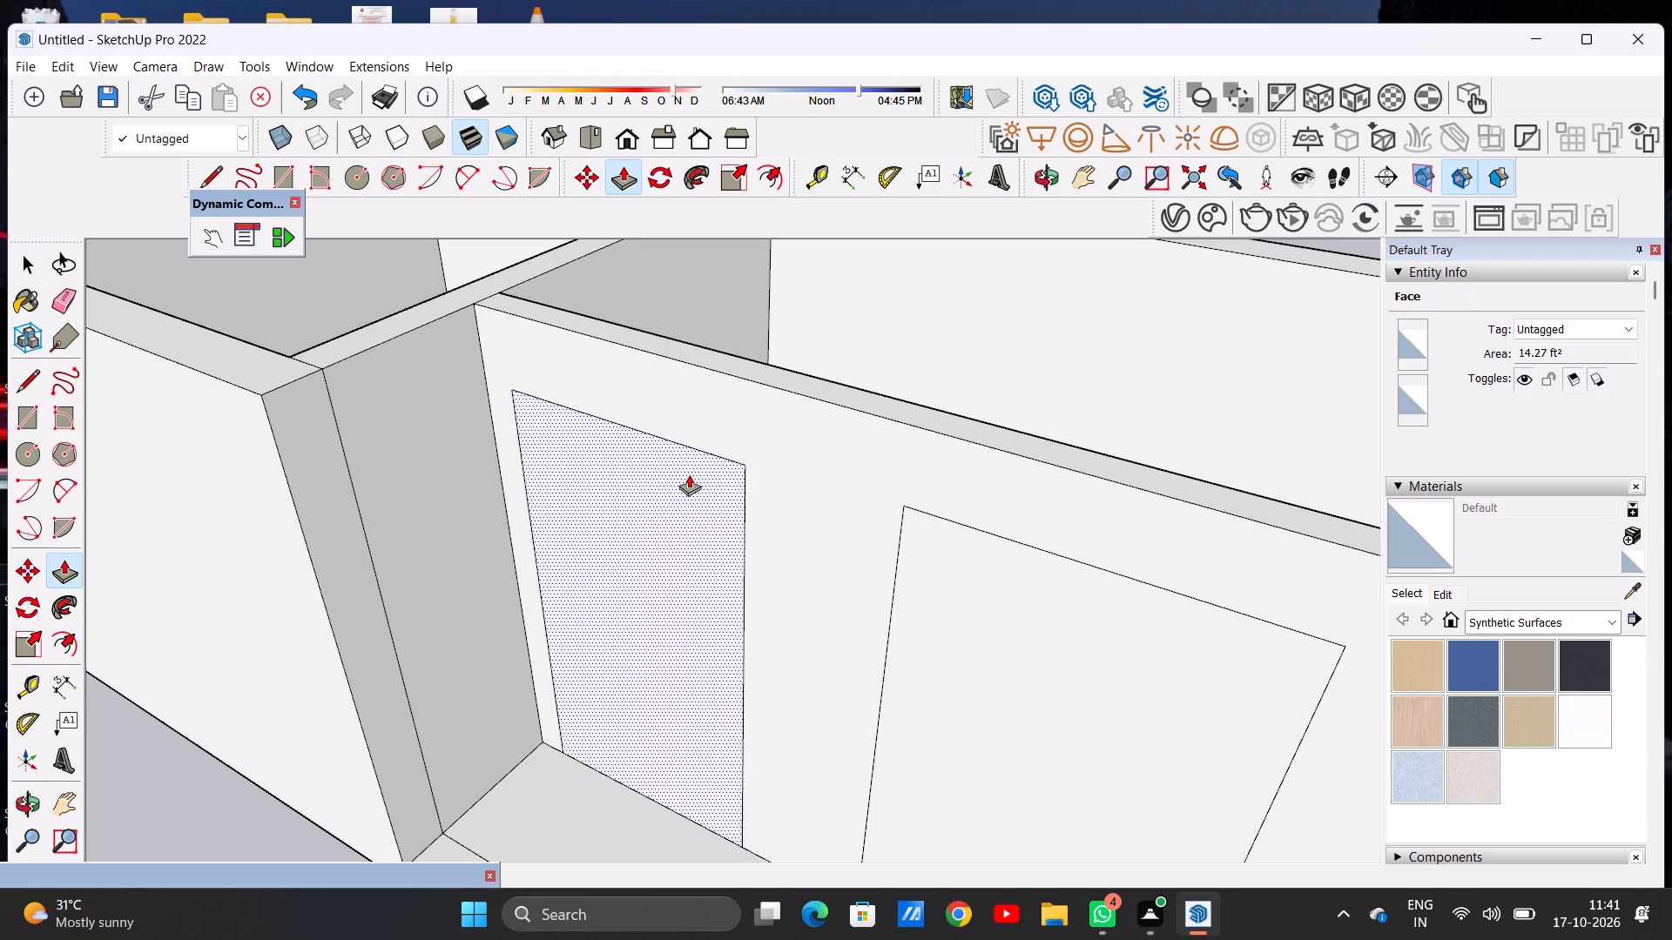
click(661, 479)
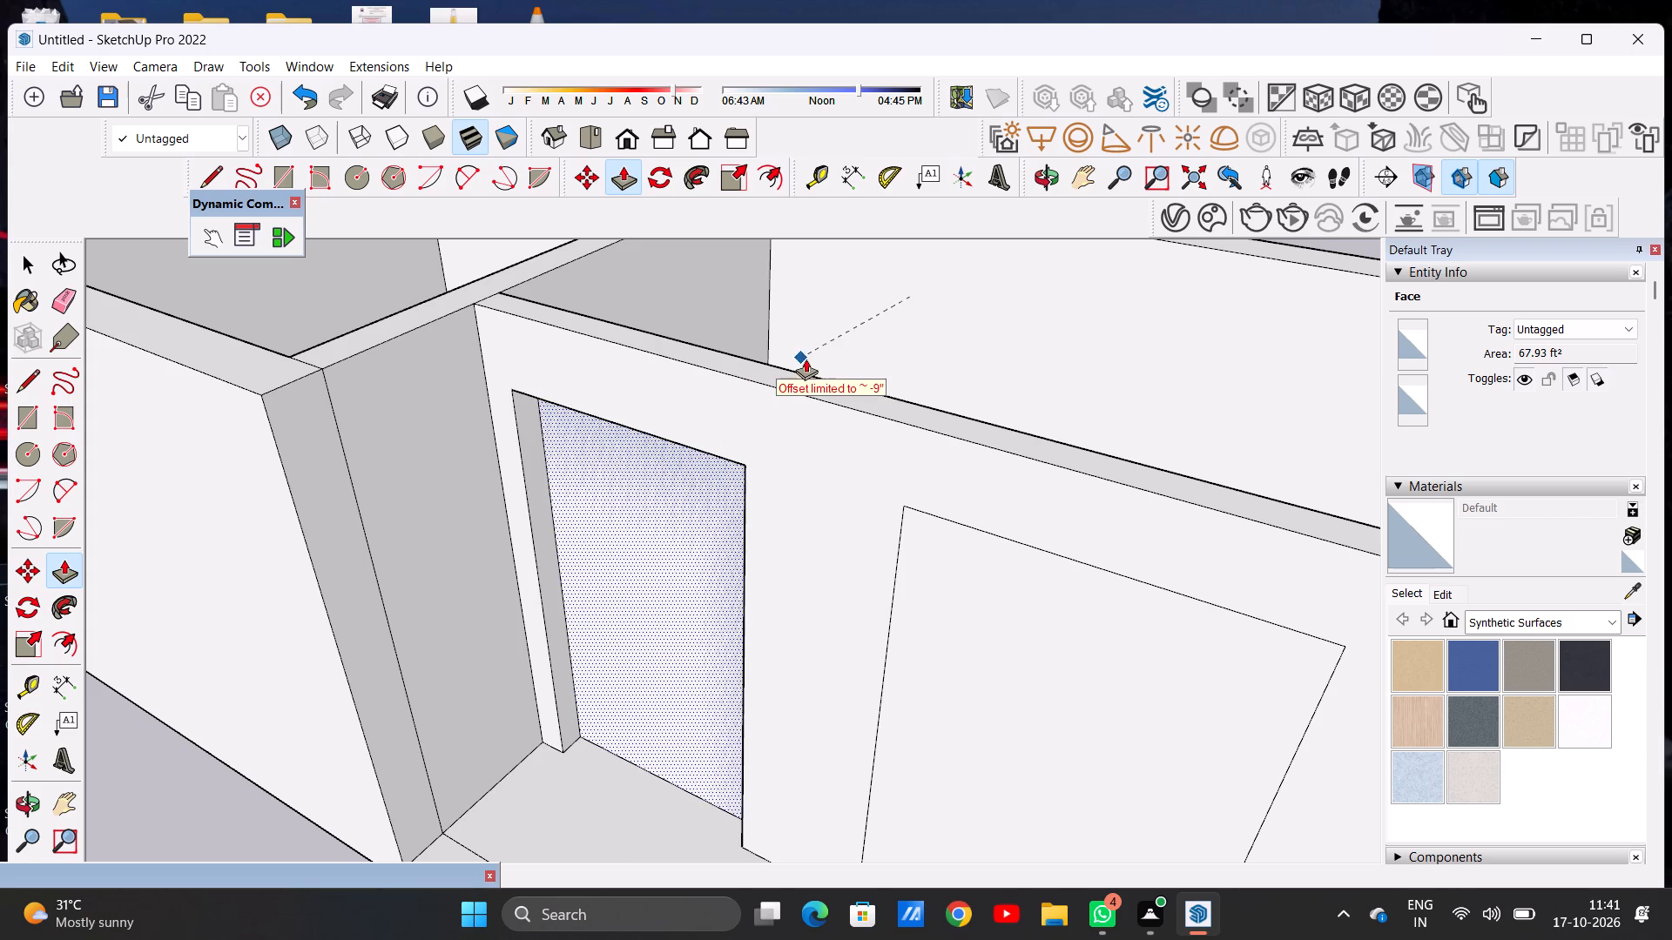
middle_drag(825, 376, 814, 393)
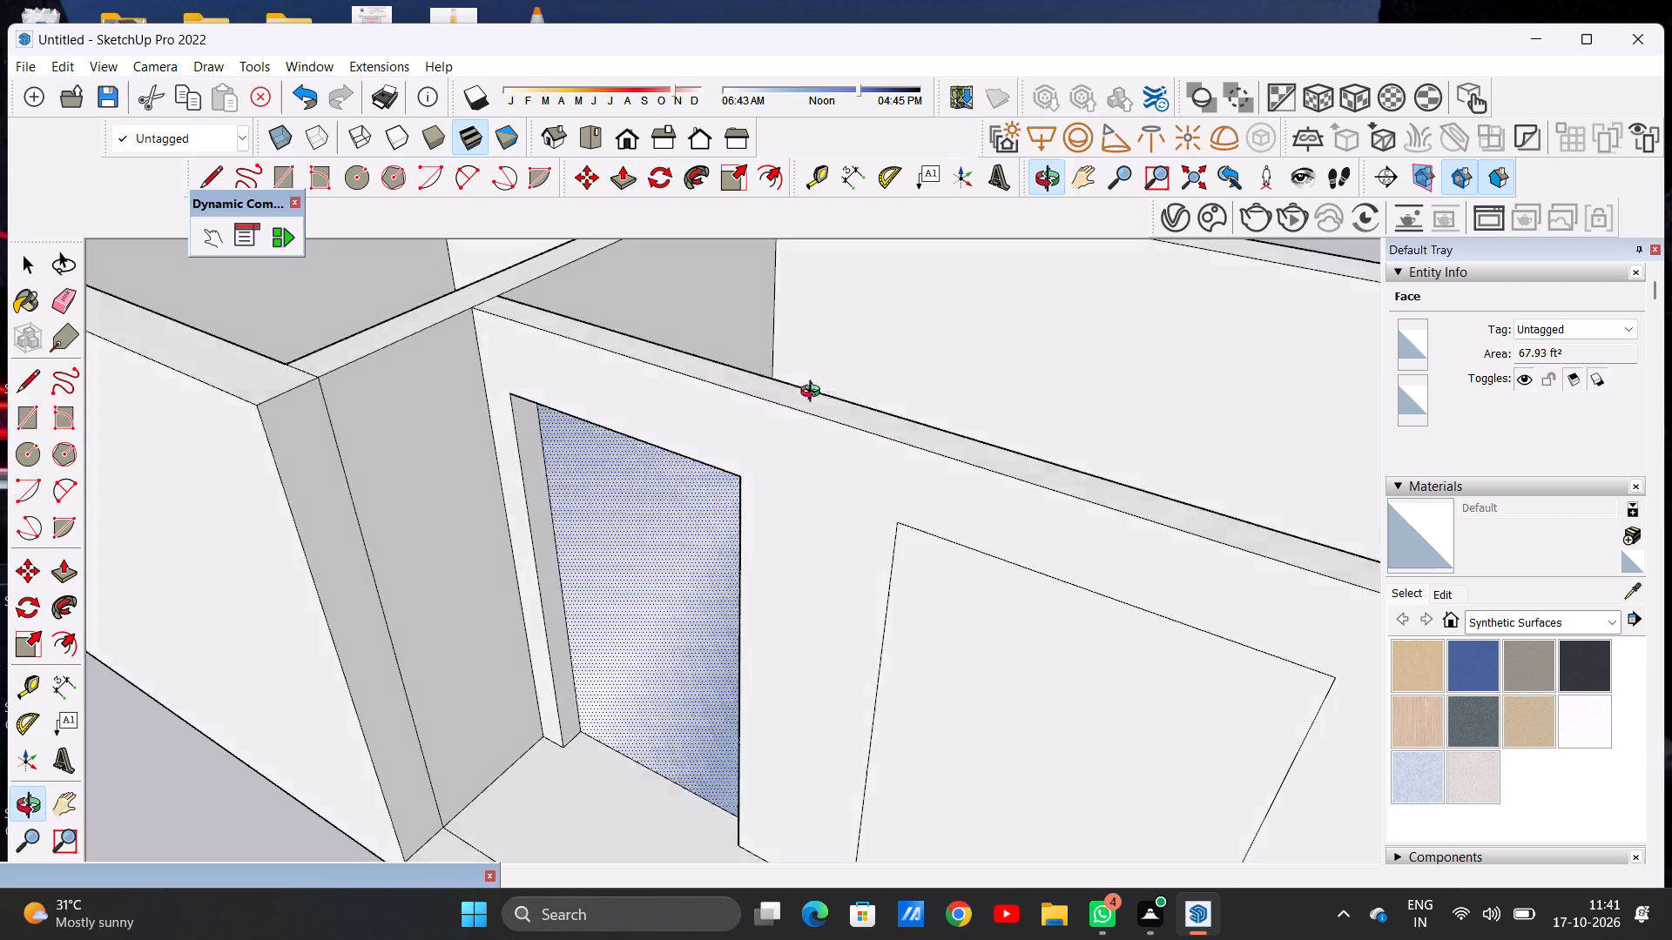
middle_drag(814, 393, 760, 465)
scroll(751, 477, up, 6)
click(752, 473)
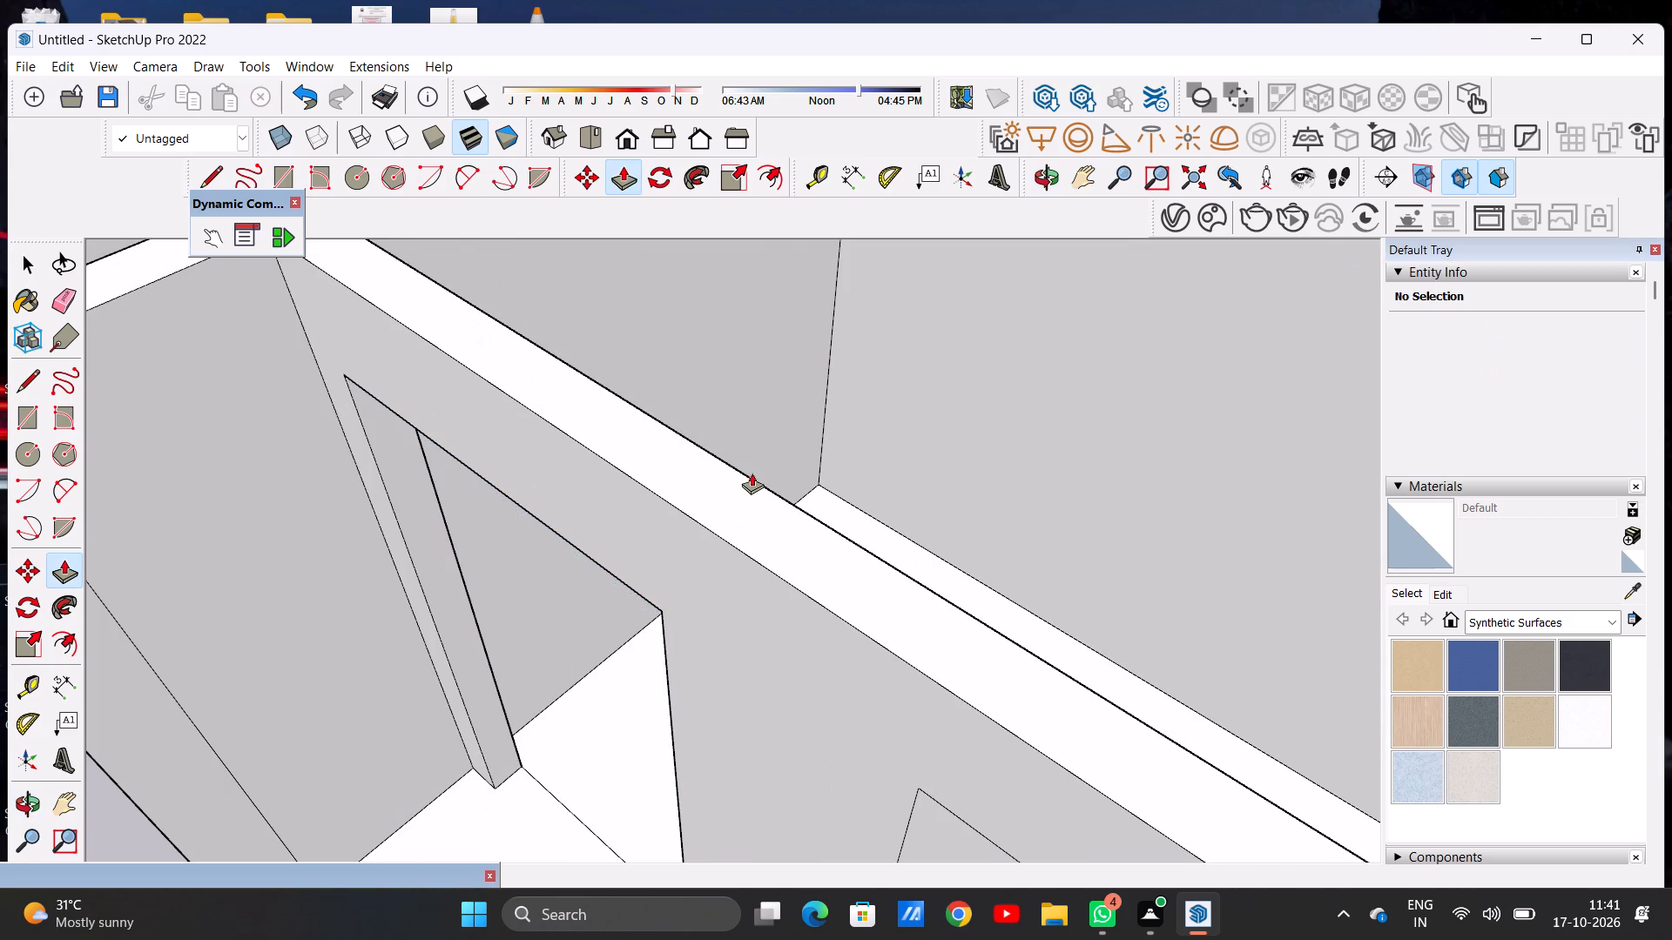
key(space)
Push/Pull the wider rectangle back through the full 9" thickness of the partition wall to cut a second opening.
scroll(777, 591, down, 20)
scroll(777, 591, down, 1)
scroll(820, 604, up, 11)
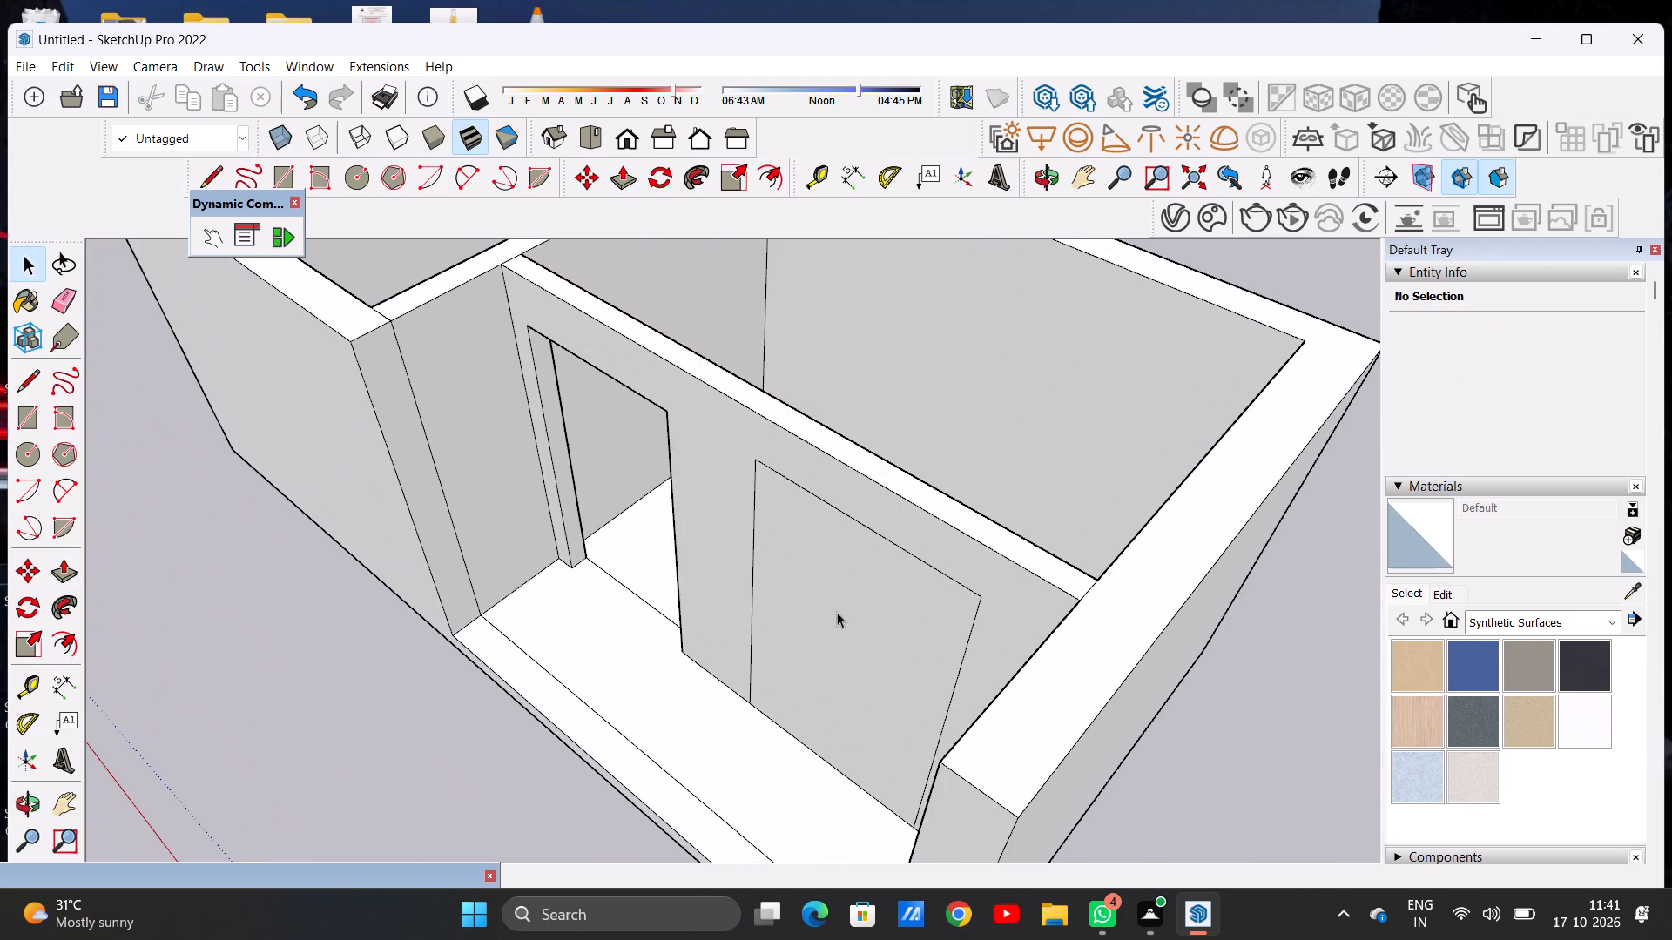
key(p)
scroll(874, 575, up, 9)
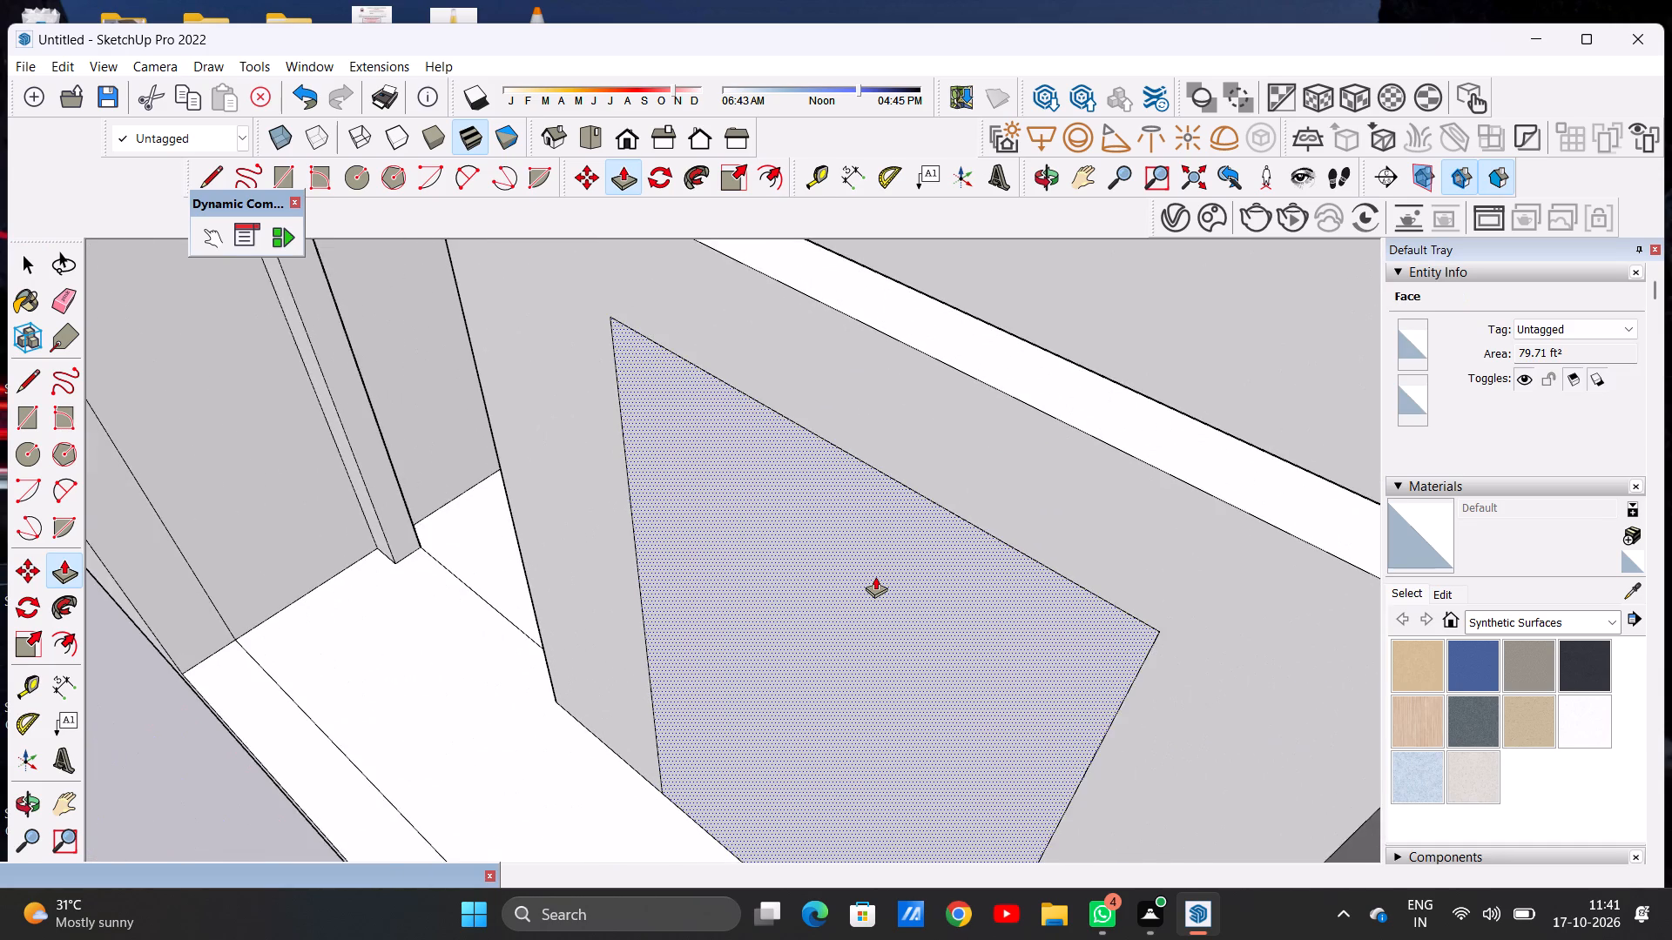
click(875, 576)
click(1160, 349)
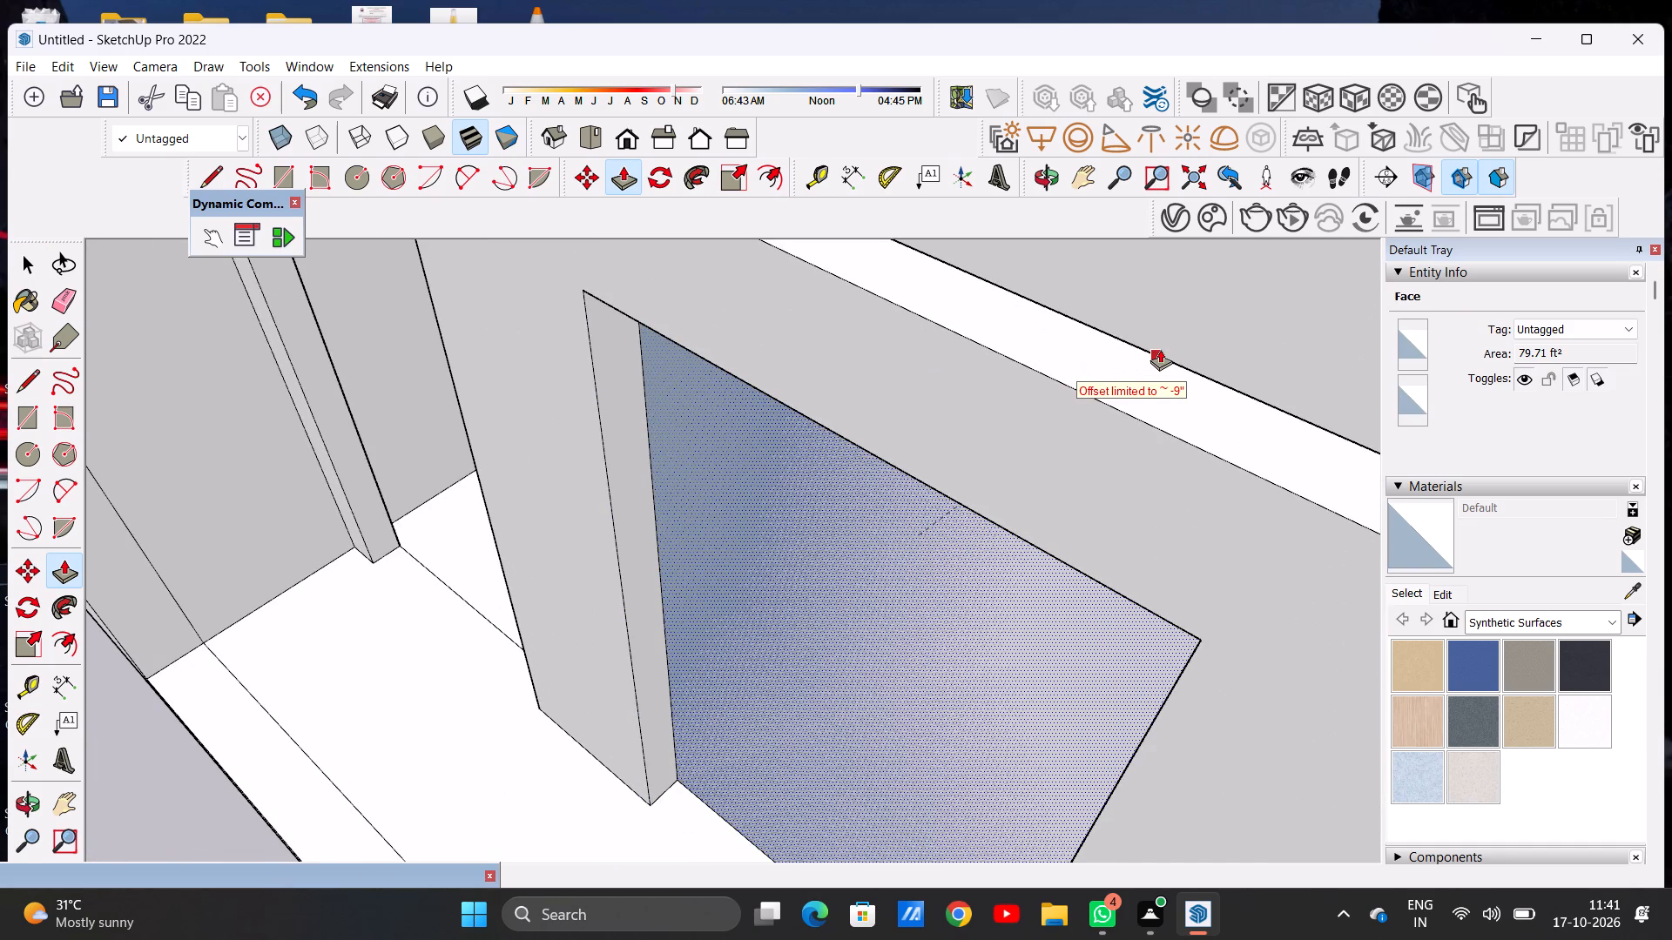
key(space)
Draw a line along the floor between the front bottom corners of the narrower opening to fill it with a face.
scroll(971, 577, down, 13)
middle_drag(1002, 490, 1015, 487)
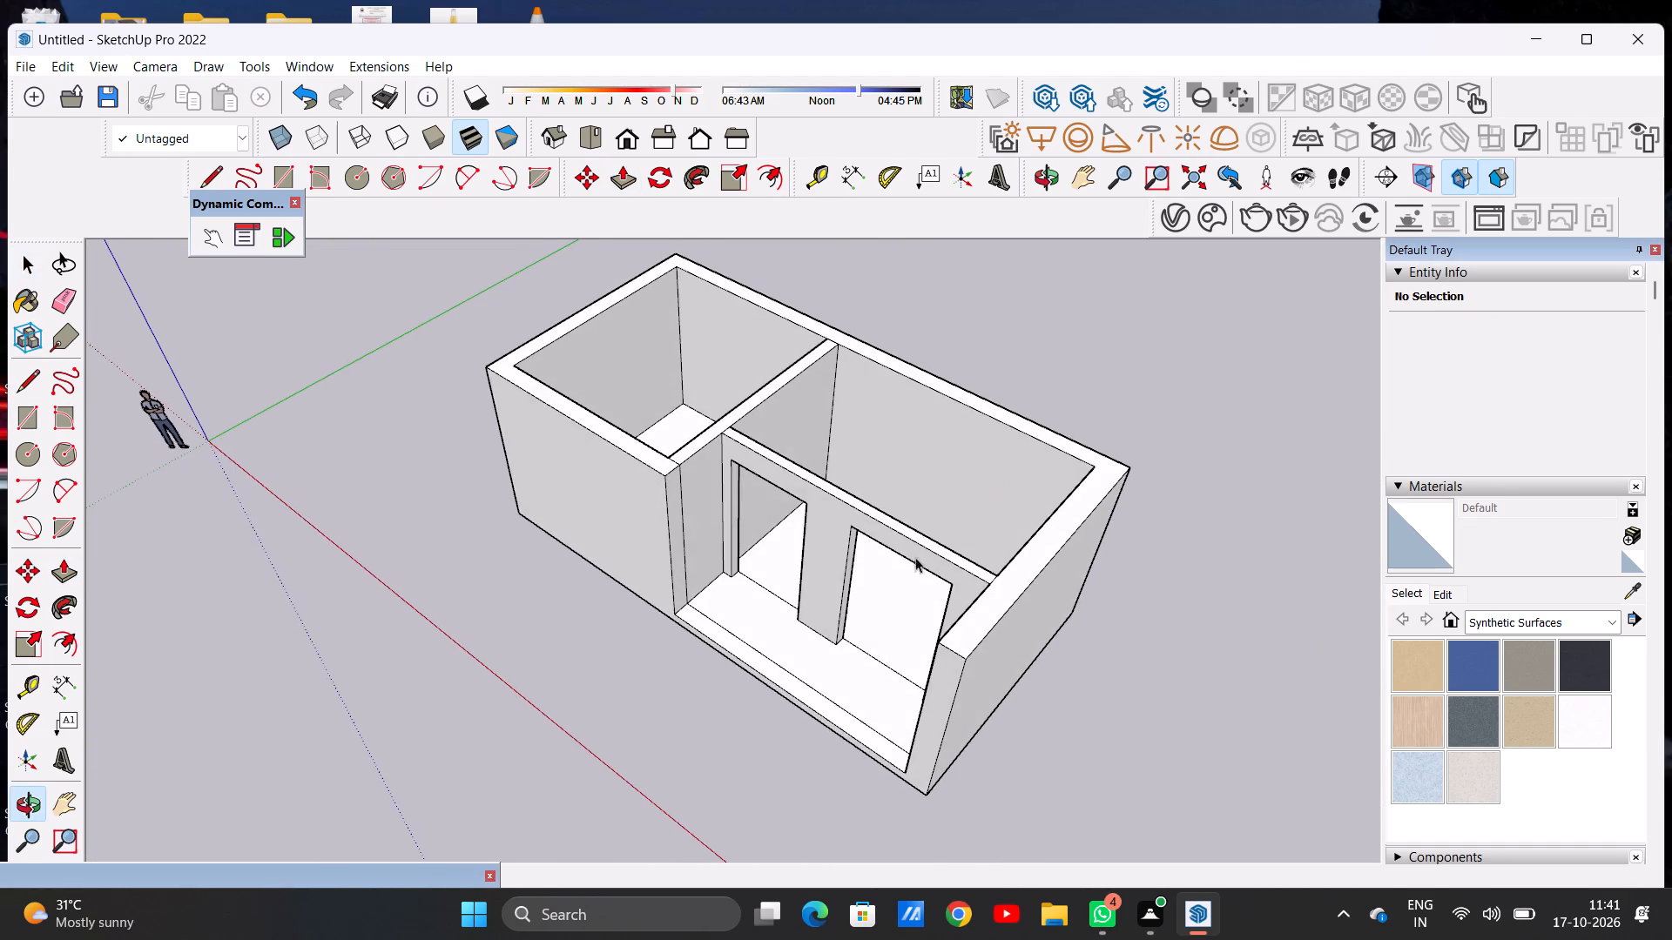
middle_drag(910, 553, 1113, 429)
scroll(894, 538, up, 4)
scroll(851, 547, down, 4)
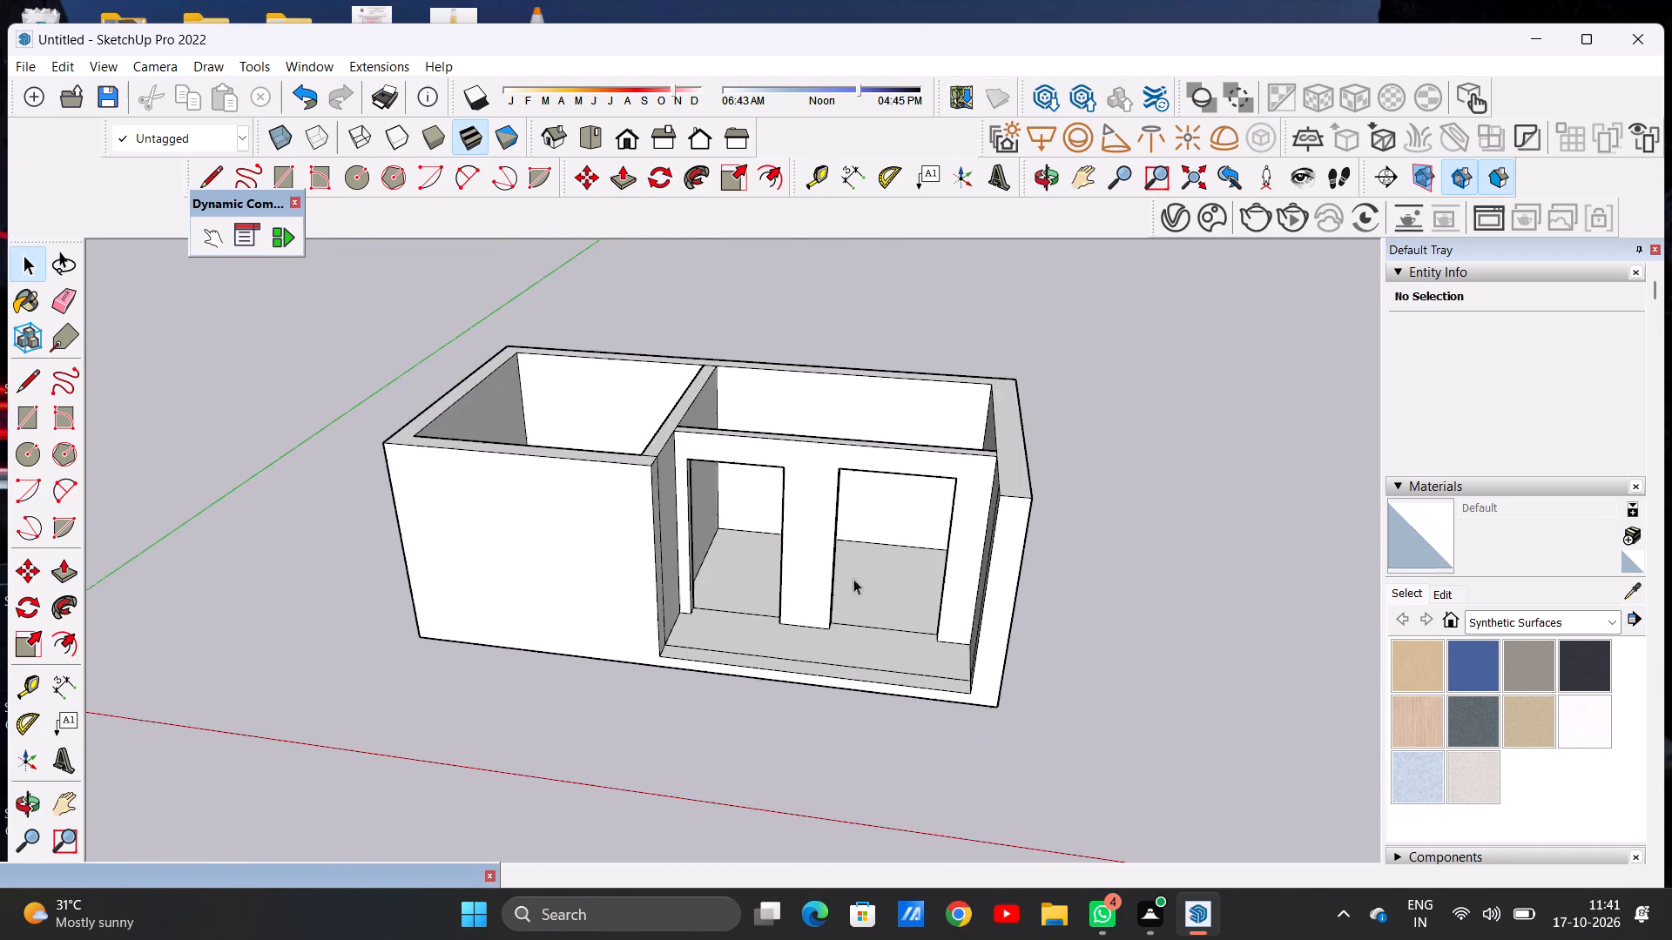
scroll(853, 579, down, 1)
scroll(787, 597, up, 7)
middle_drag(779, 606, 772, 687)
scroll(738, 603, up, 8)
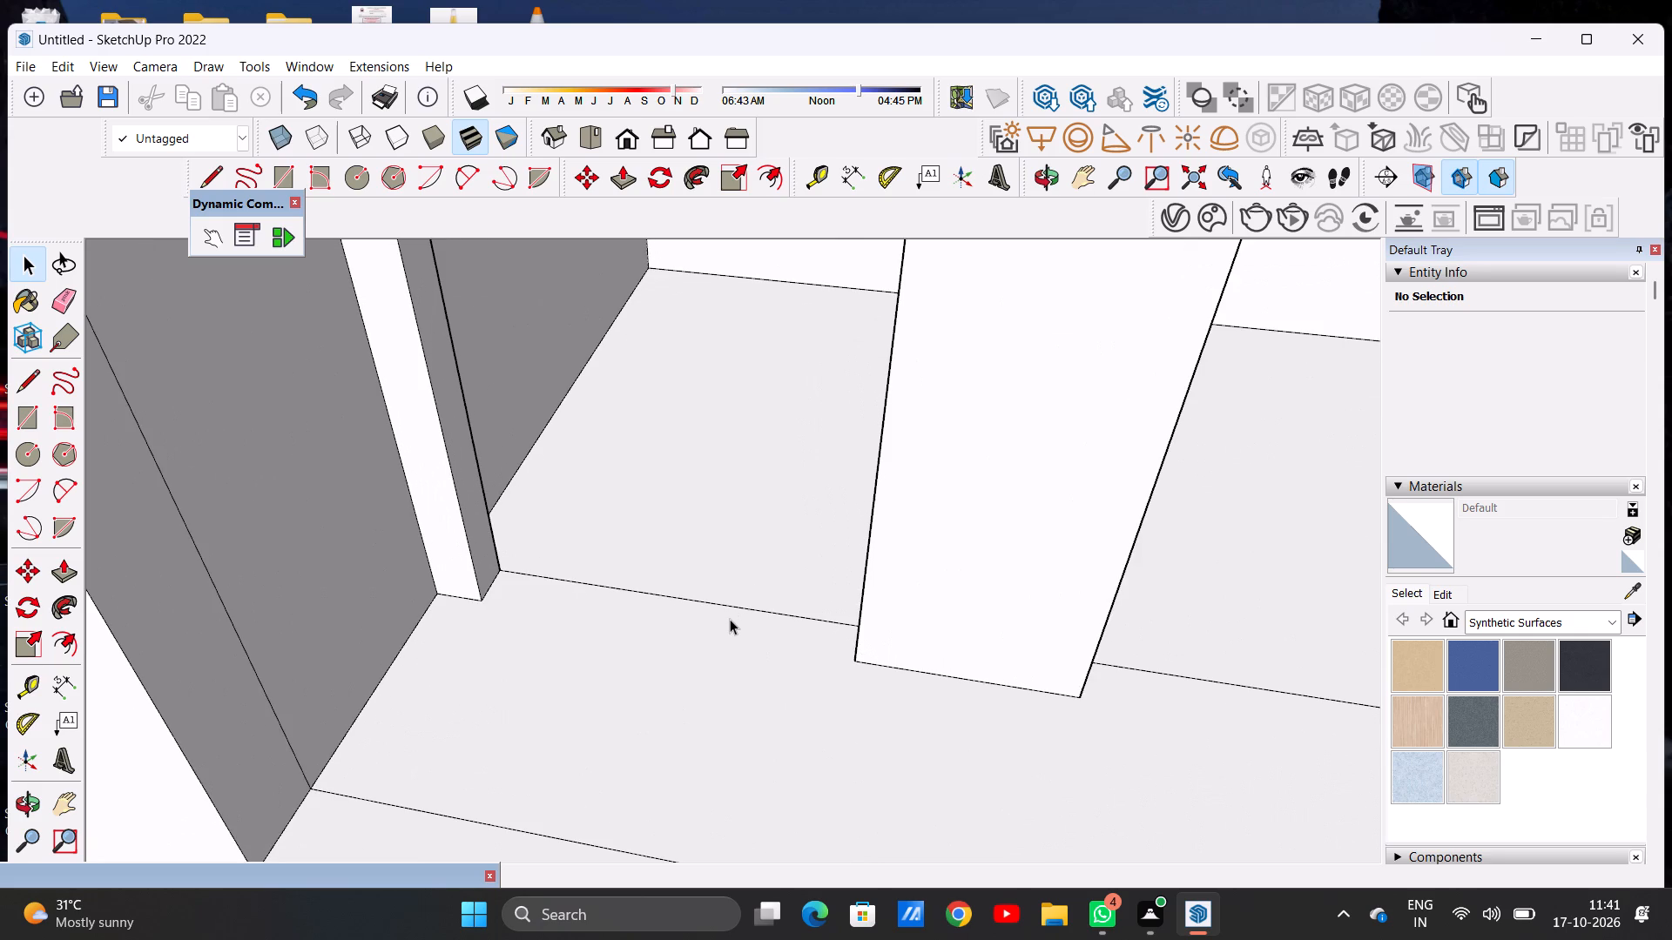
key(l)
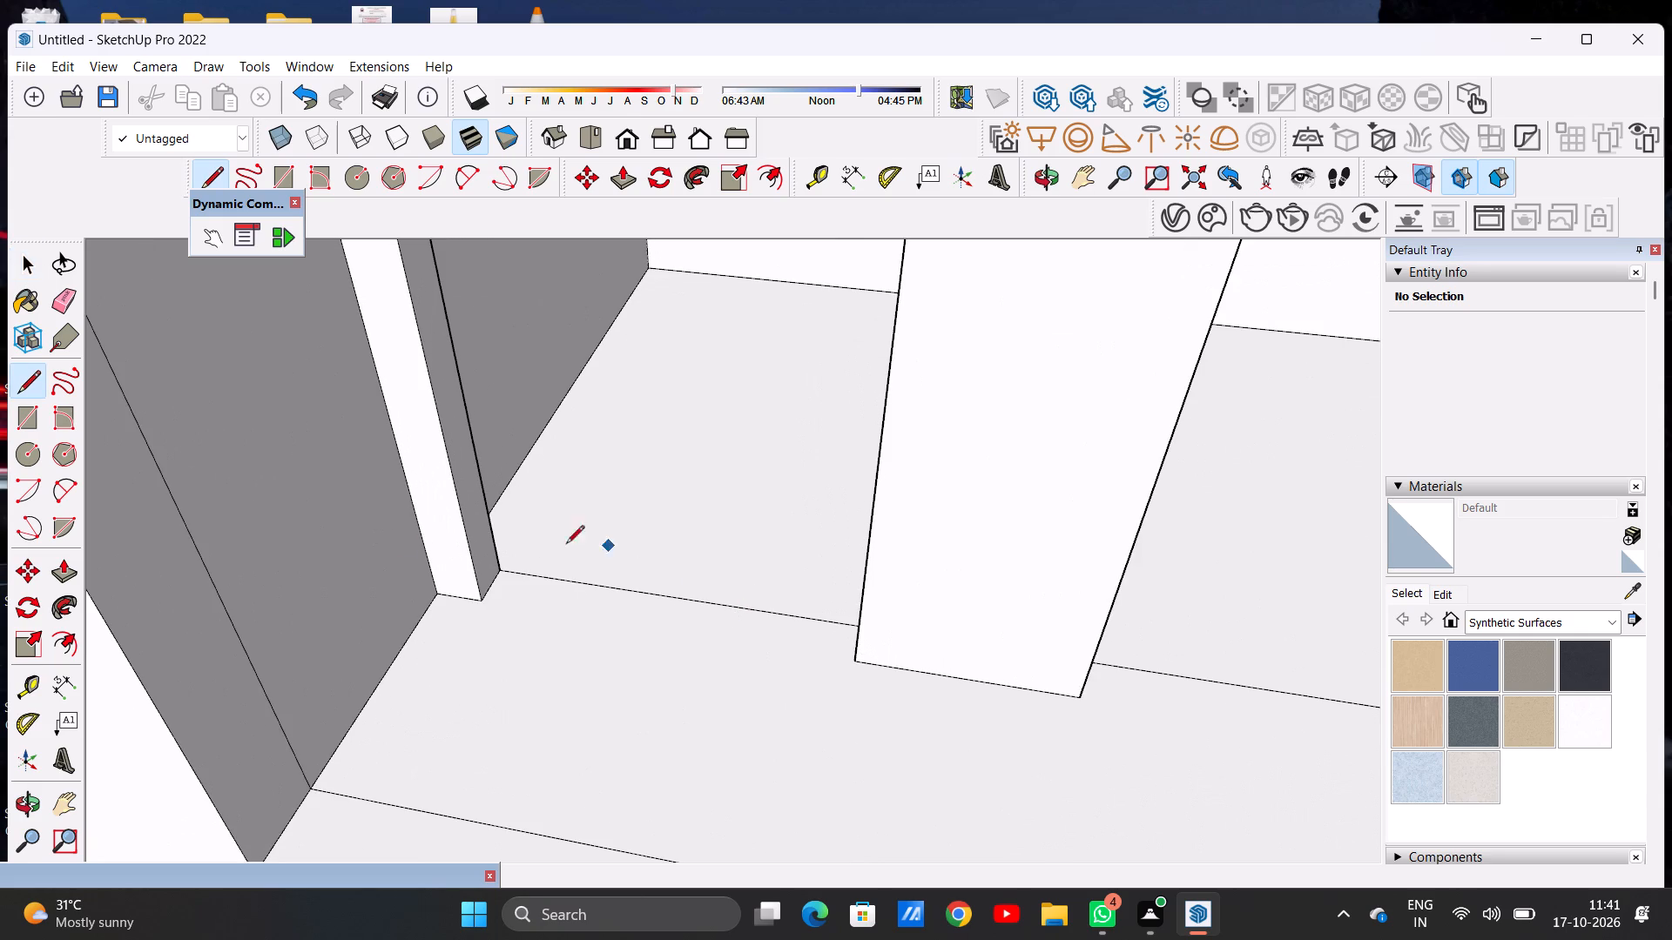
scroll(482, 582, up, 4)
click(488, 601)
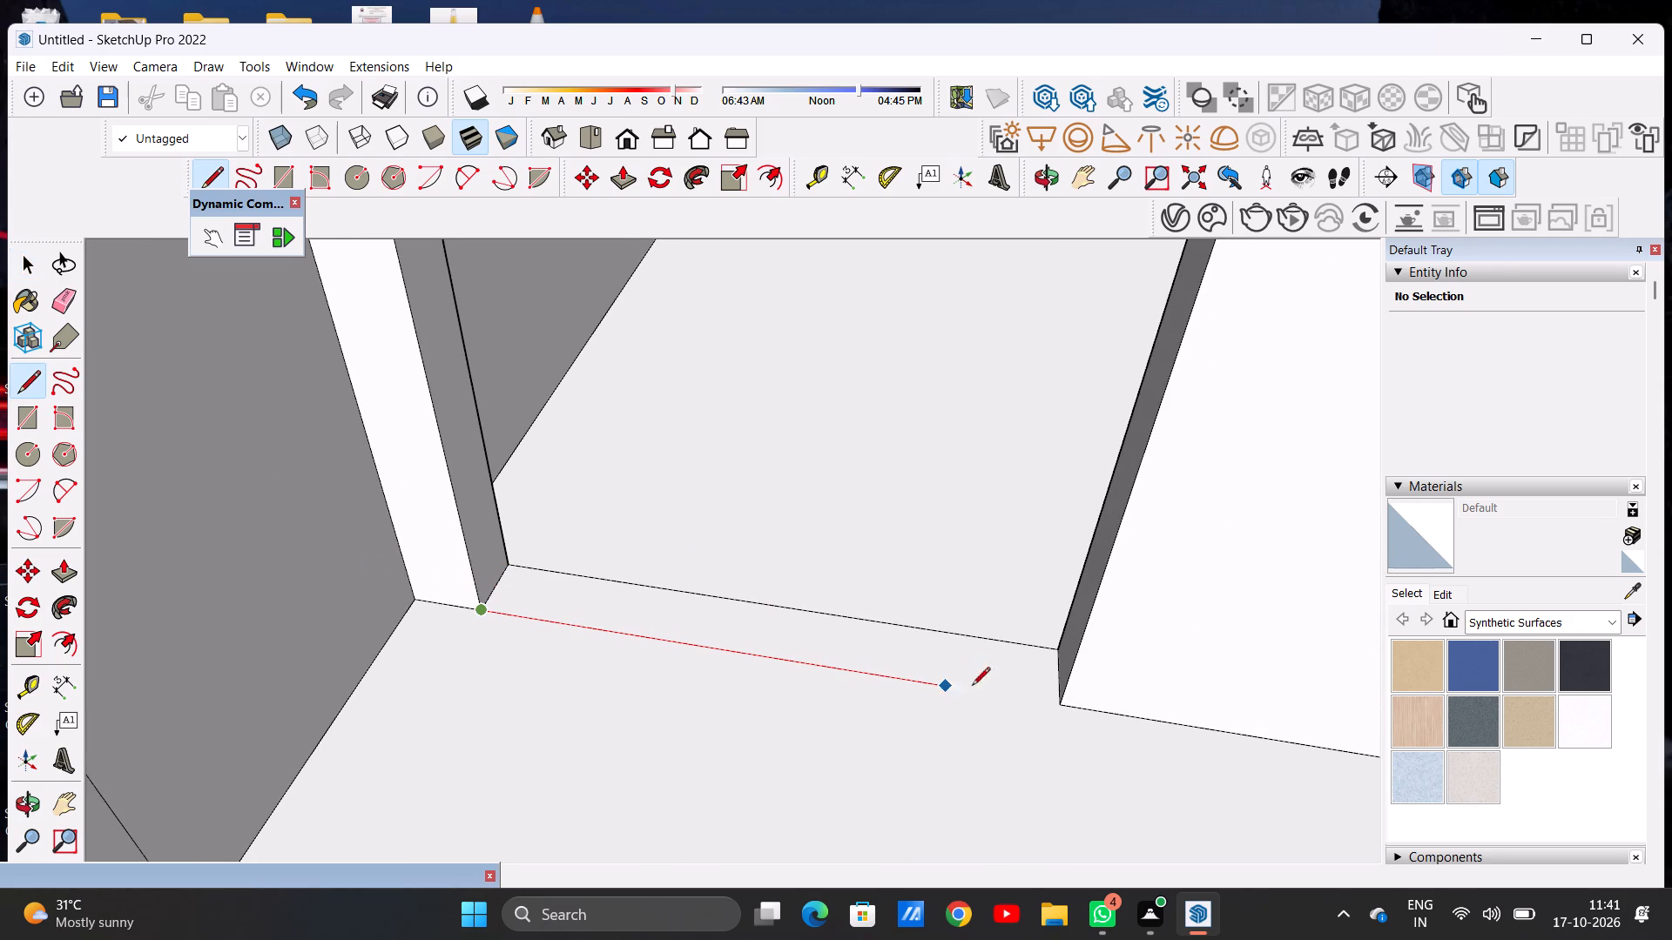
click(1072, 703)
scroll(898, 694, down, 4)
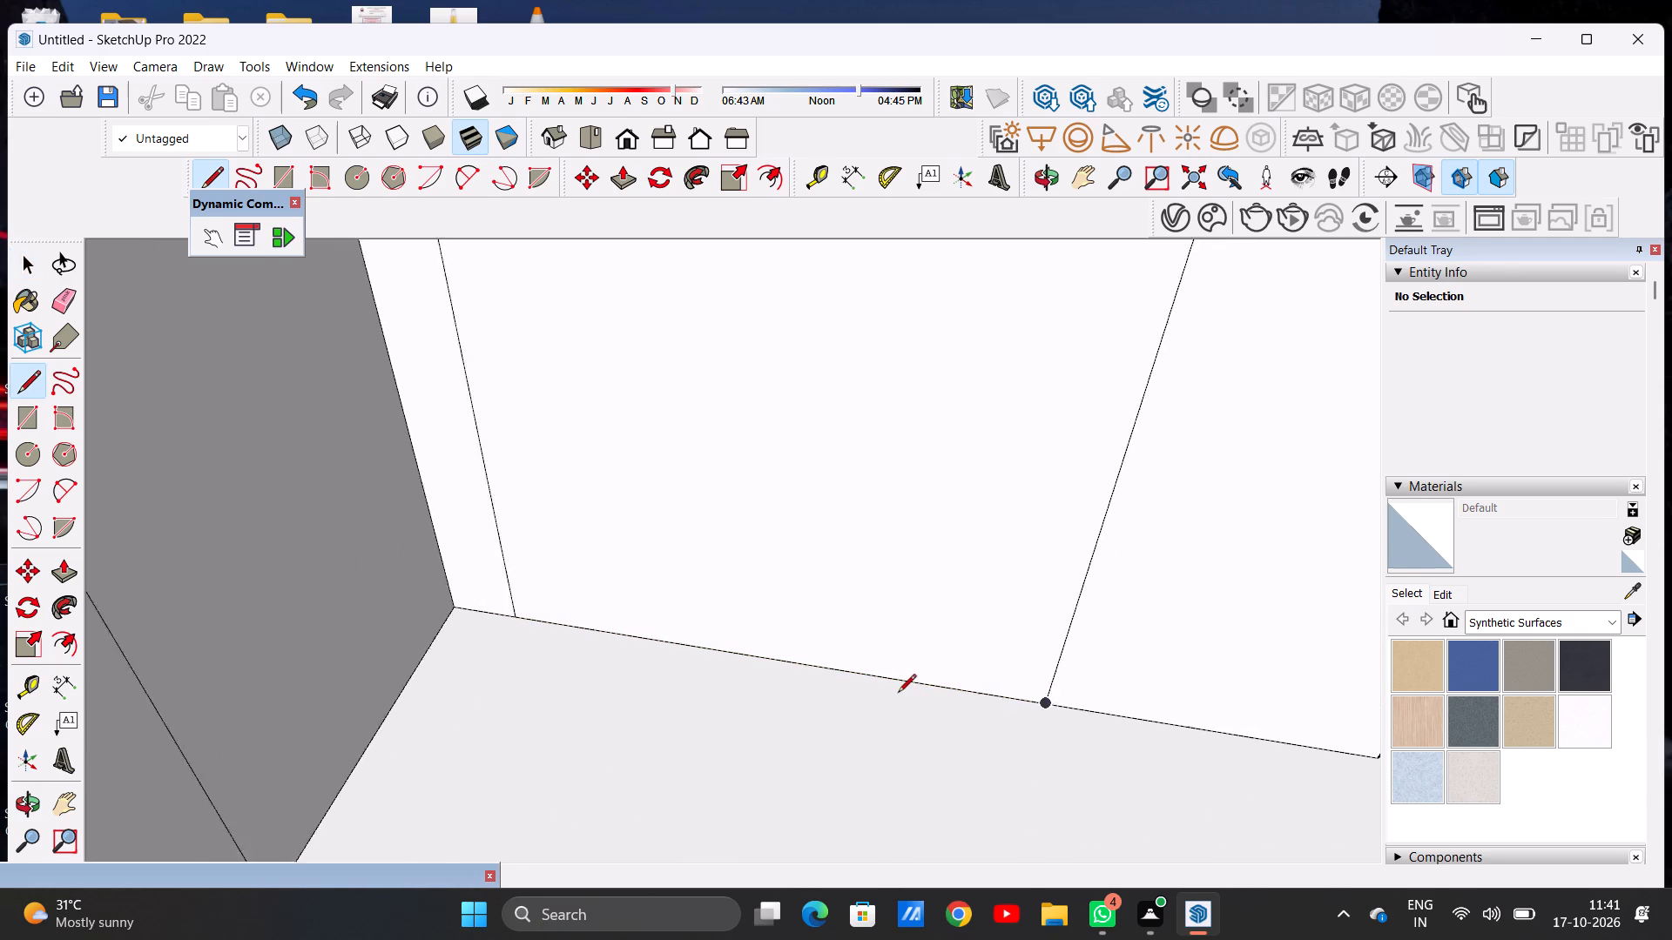
scroll(898, 694, down, 5)
key(space)
Offset the outline of the door face in the narrower opening slightly inward to form a frame border.
scroll(879, 743, down, 16)
middle_drag(880, 695, 927, 576)
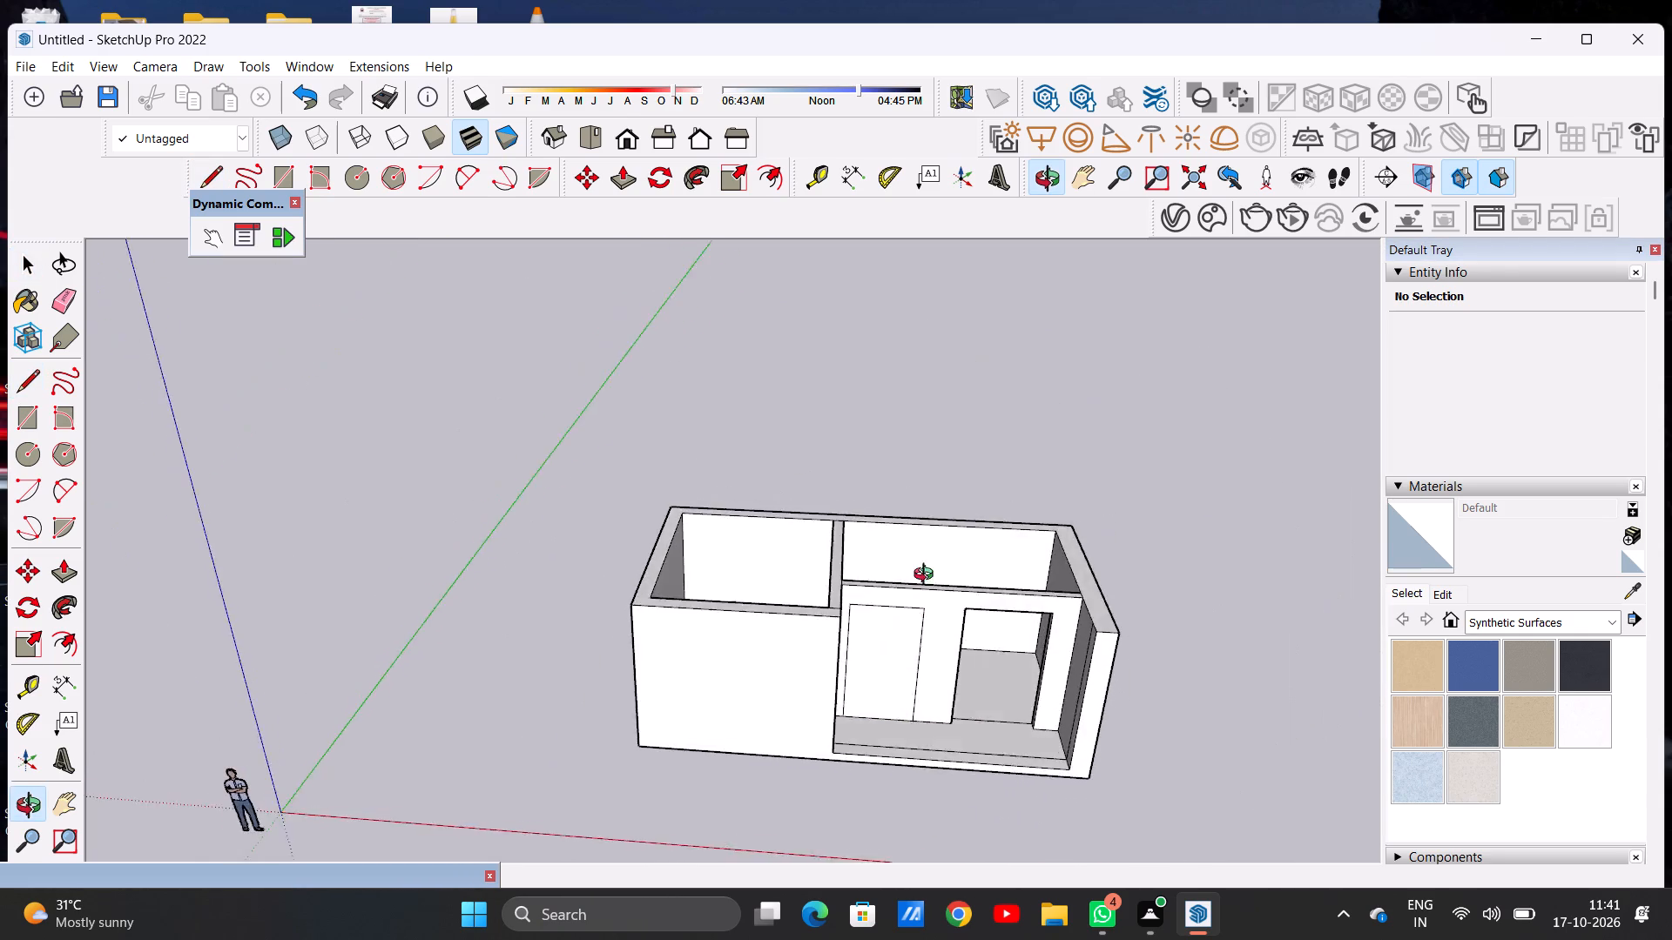
middle_drag(927, 576, 925, 523)
scroll(911, 661, up, 6)
middle_drag(903, 695, 907, 627)
scroll(904, 676, up, 4)
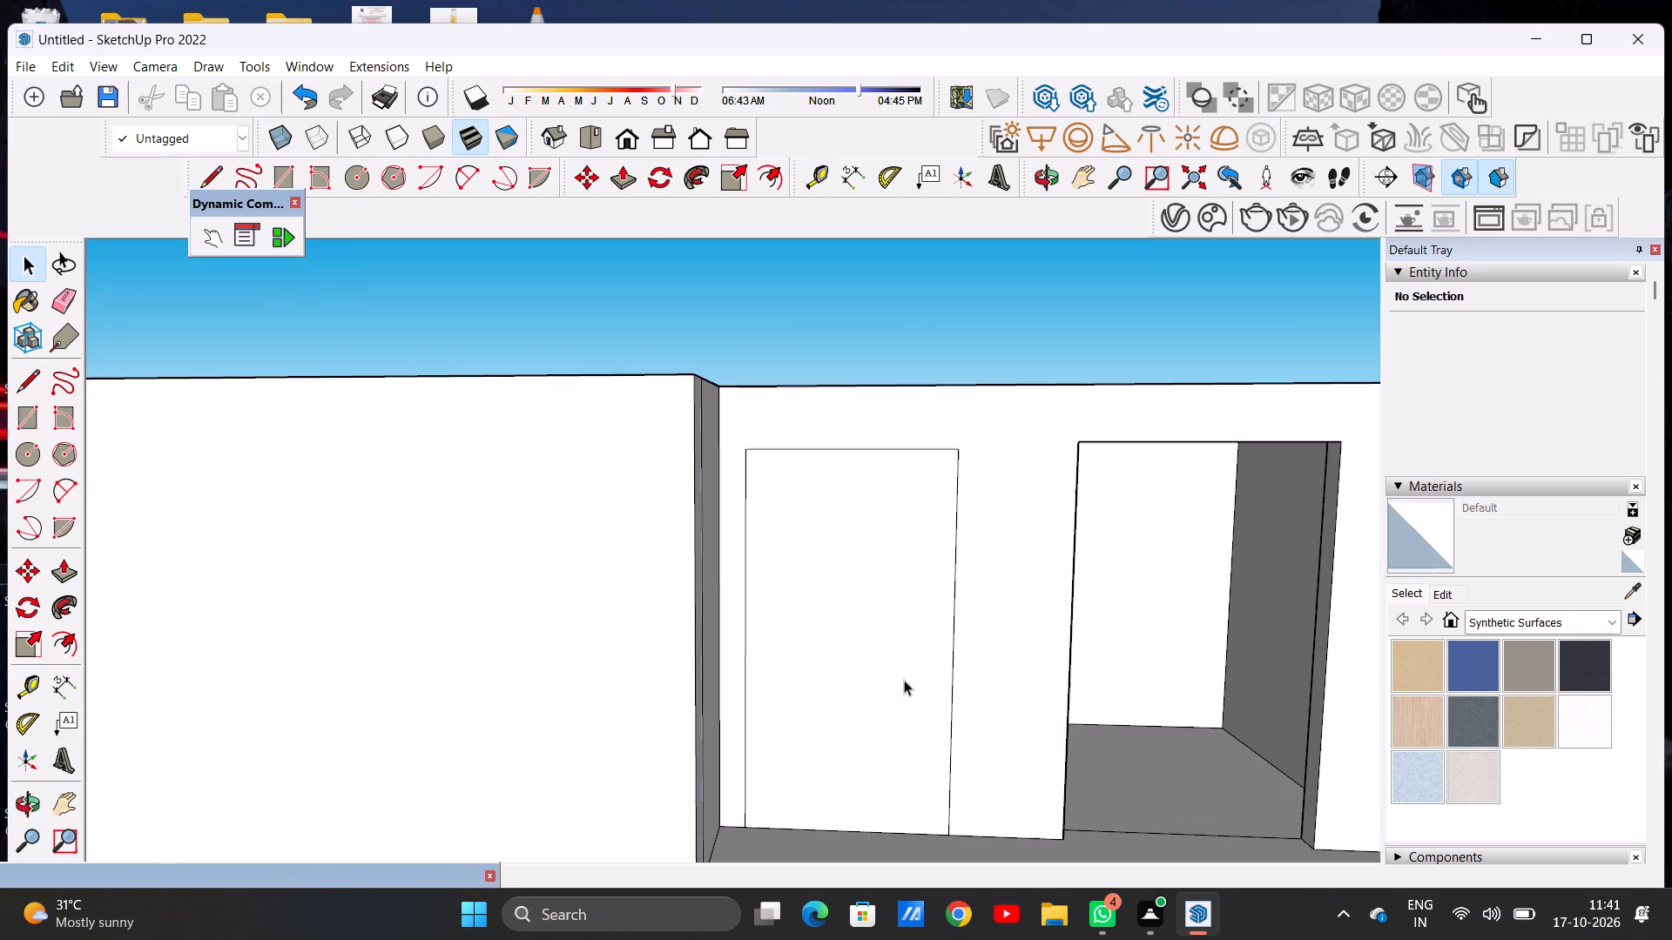
text(OF)
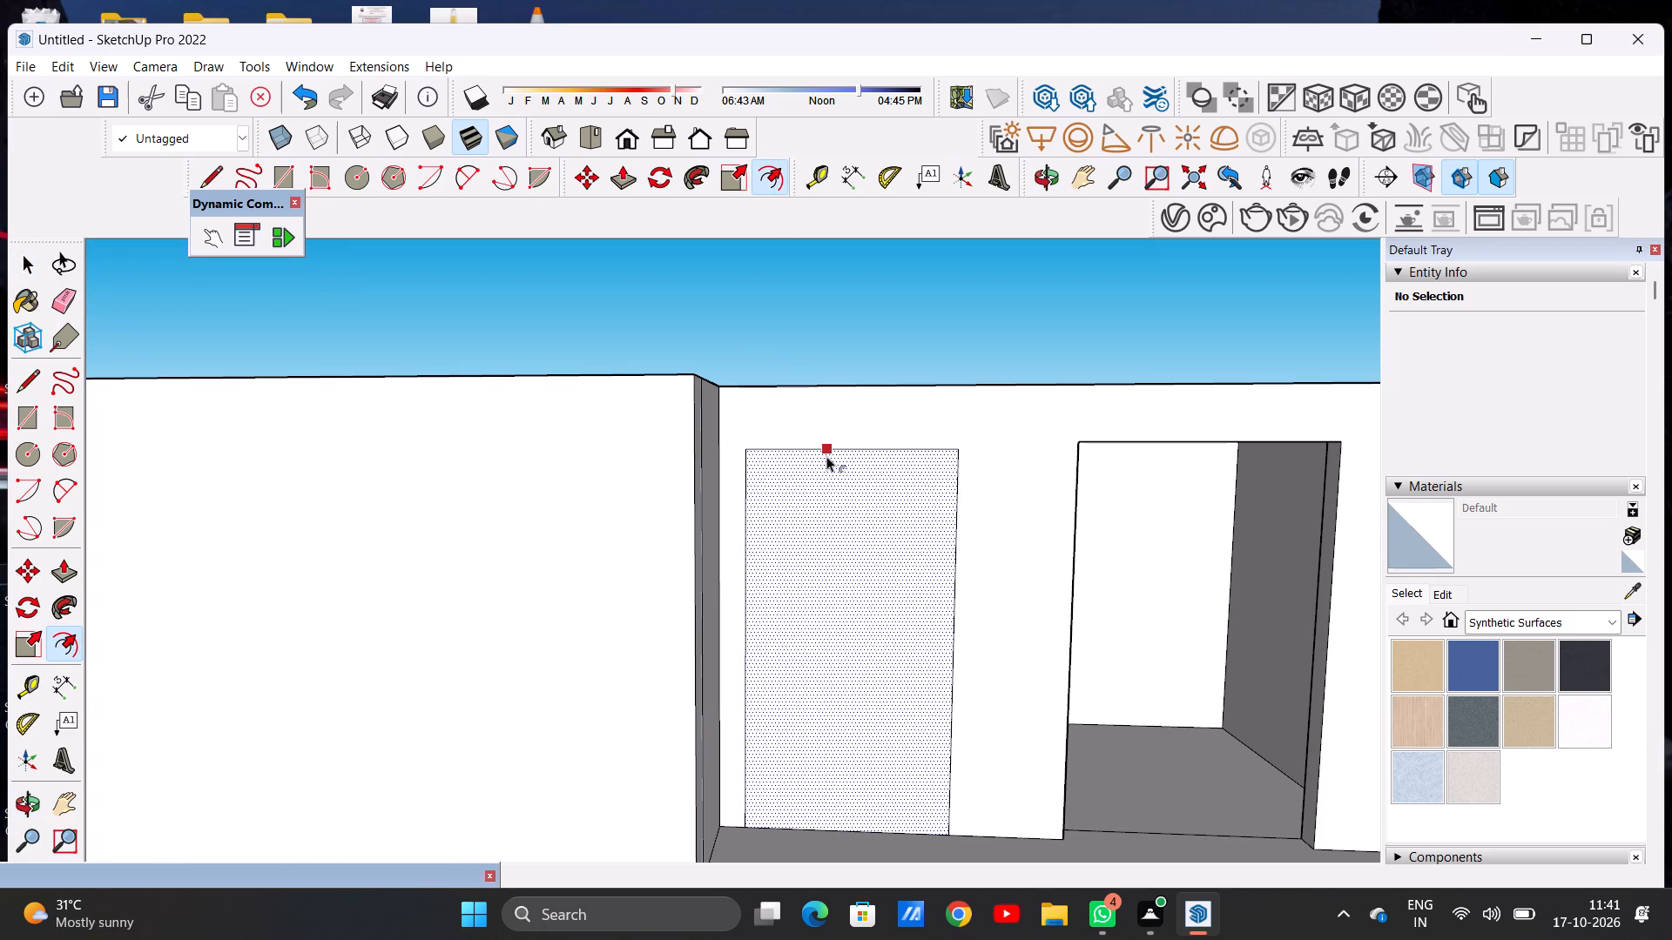
click(826, 456)
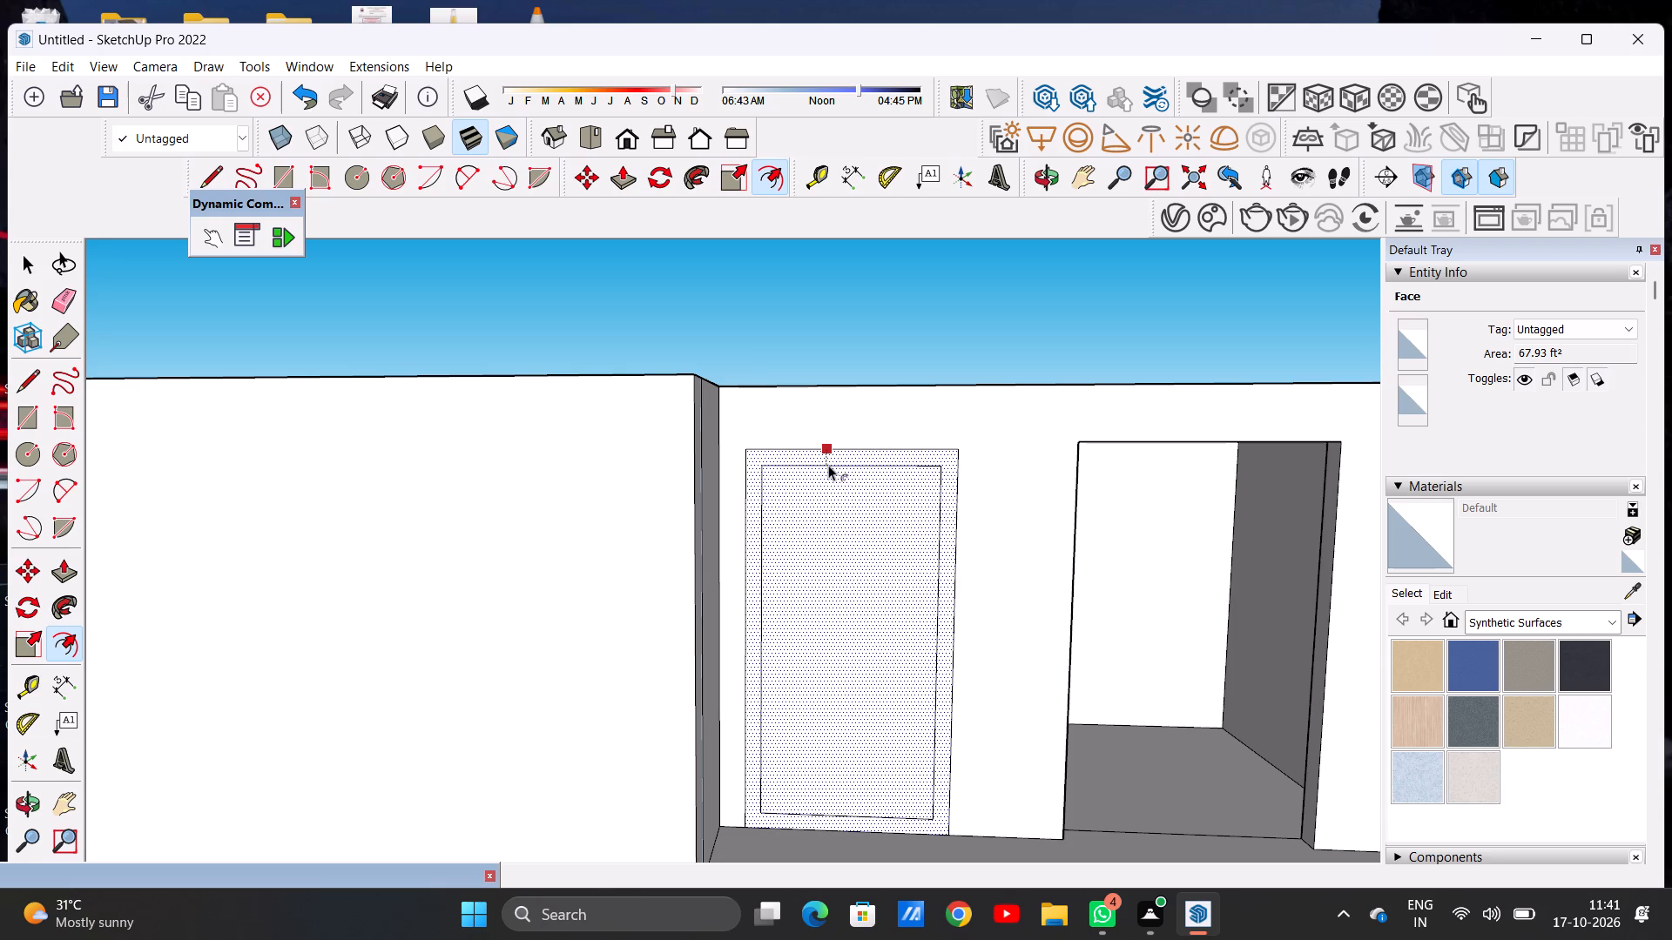
click(828, 465)
key(space)
scroll(820, 607, down, 2)
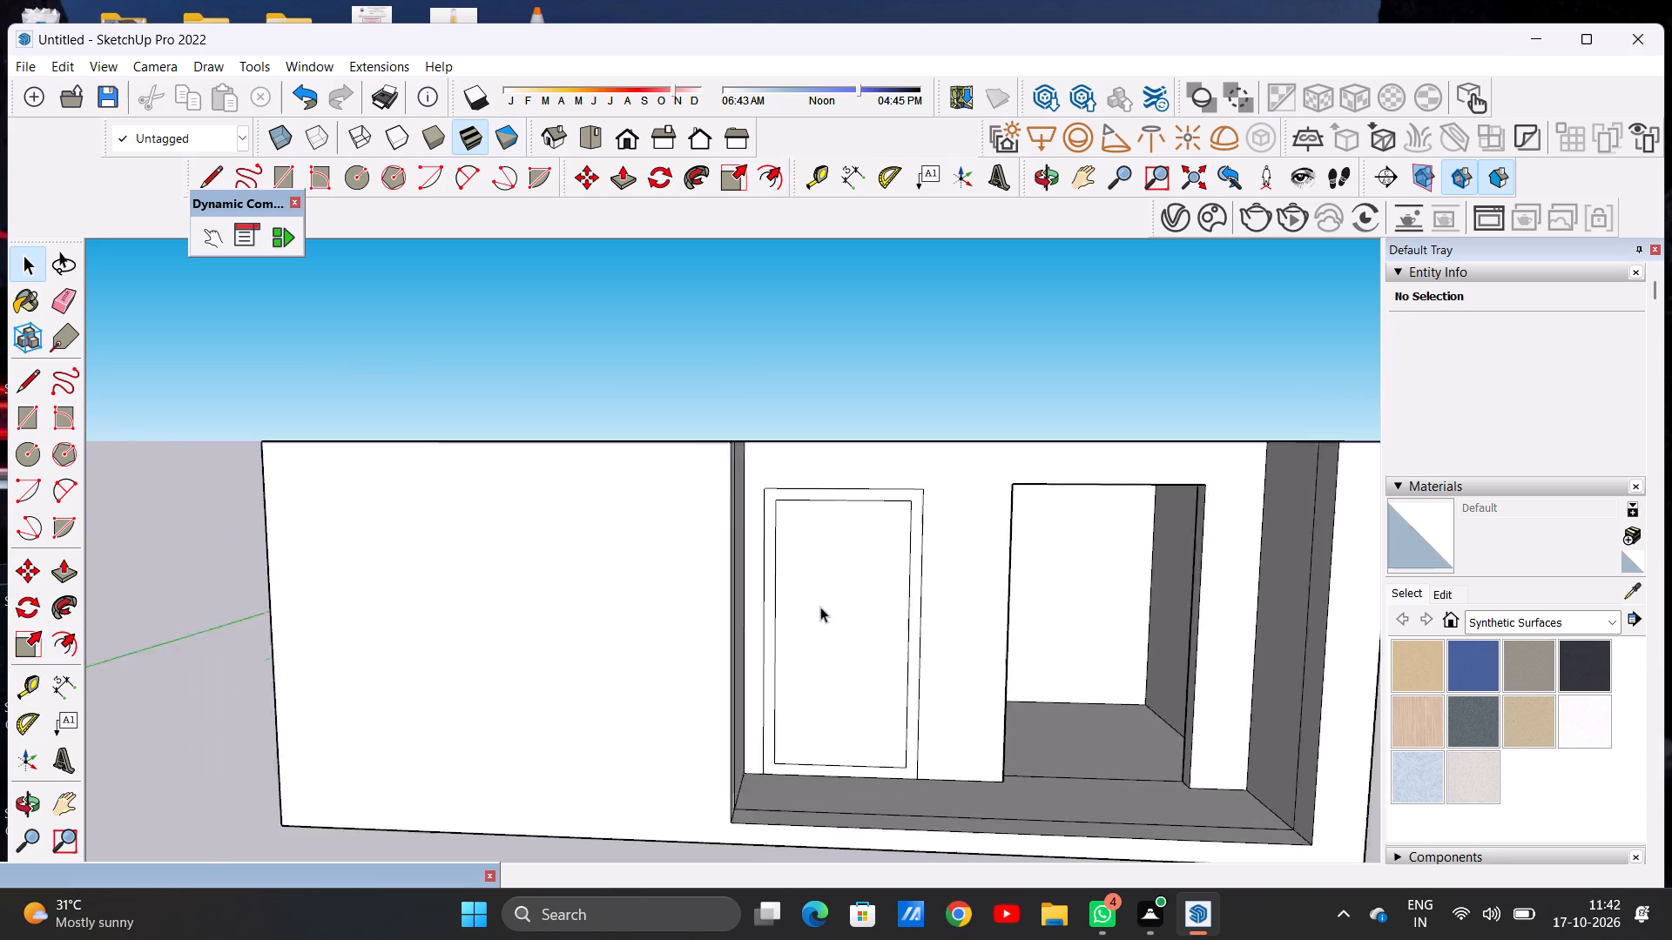
scroll(820, 607, down, 2)
middle_drag(819, 611, 849, 606)
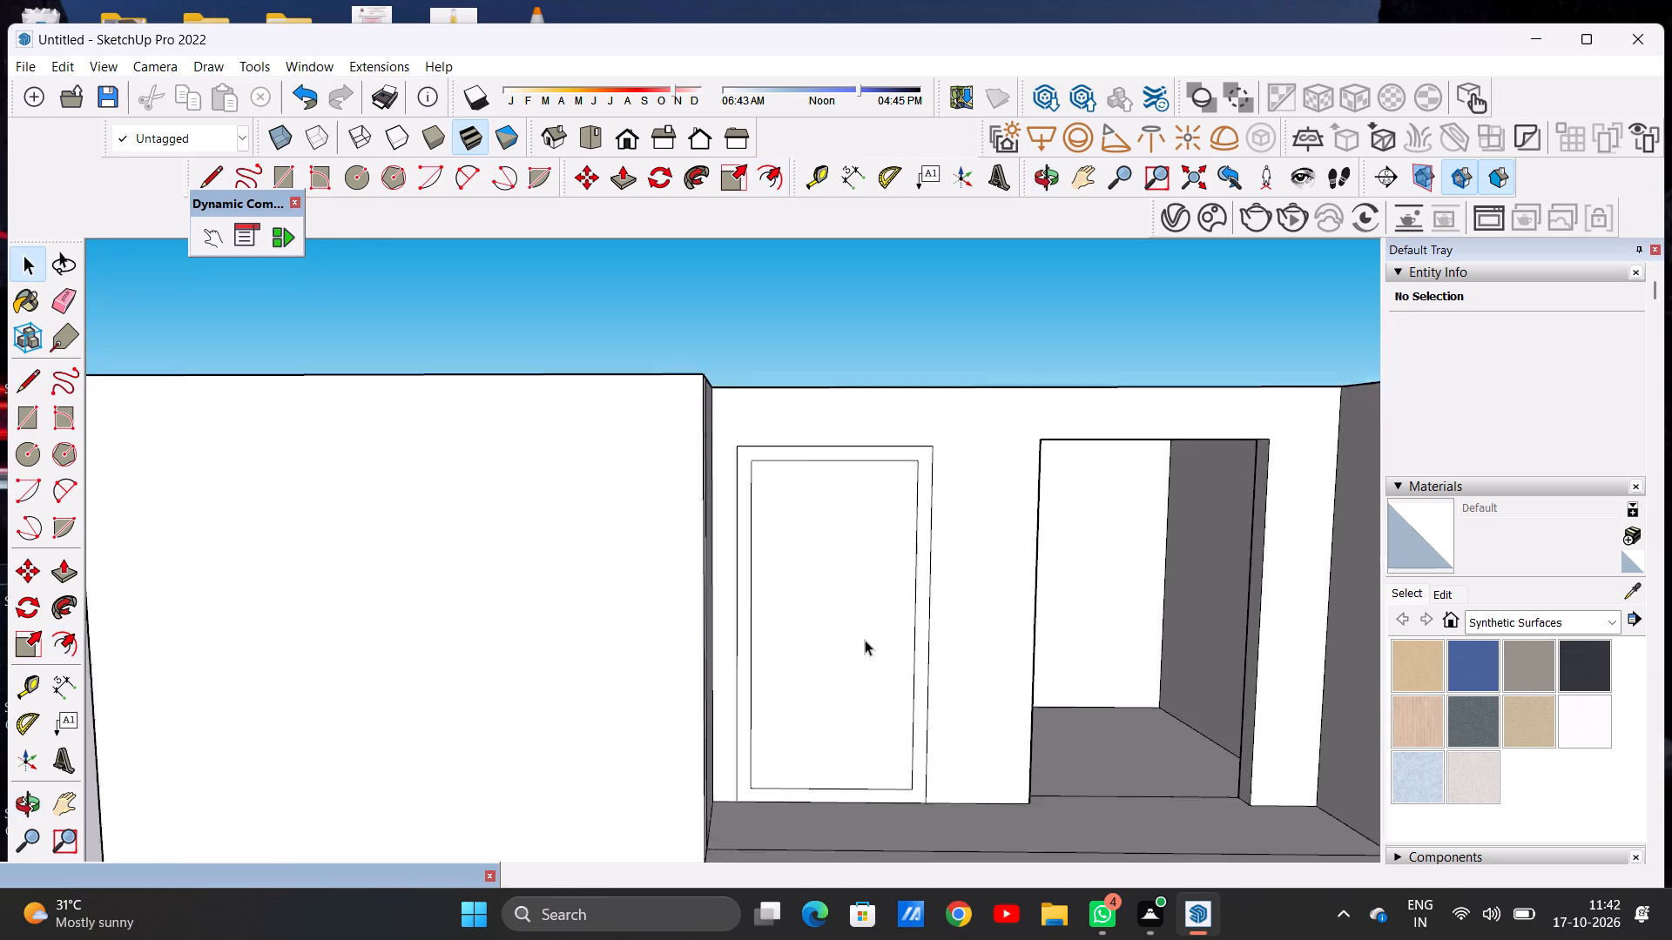
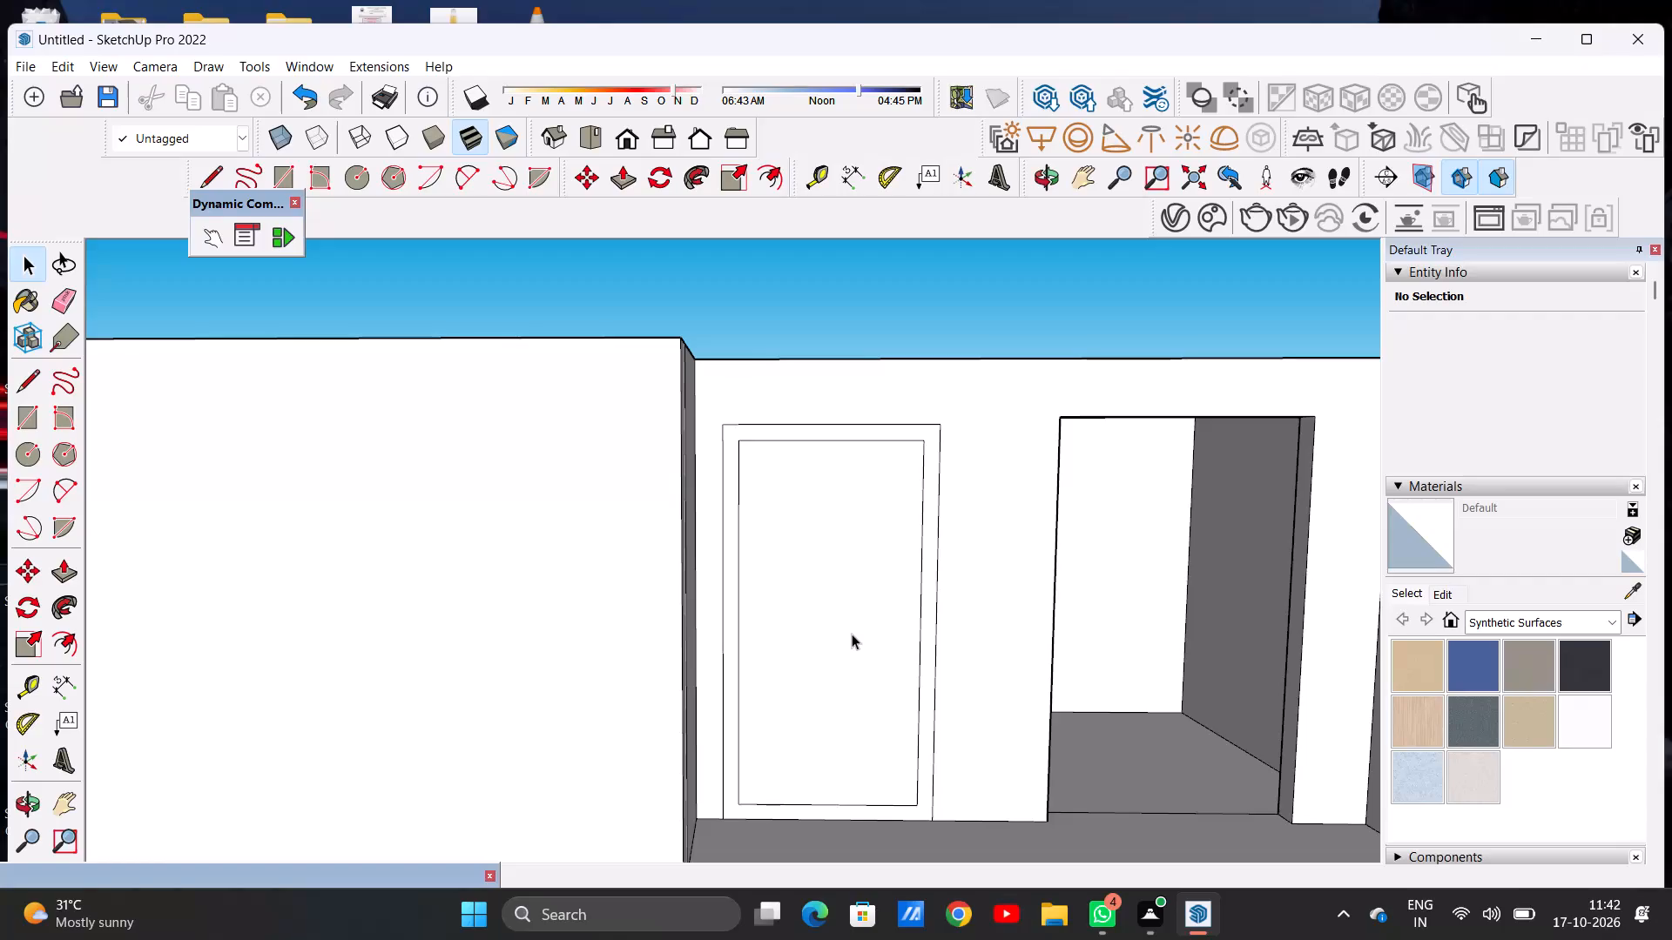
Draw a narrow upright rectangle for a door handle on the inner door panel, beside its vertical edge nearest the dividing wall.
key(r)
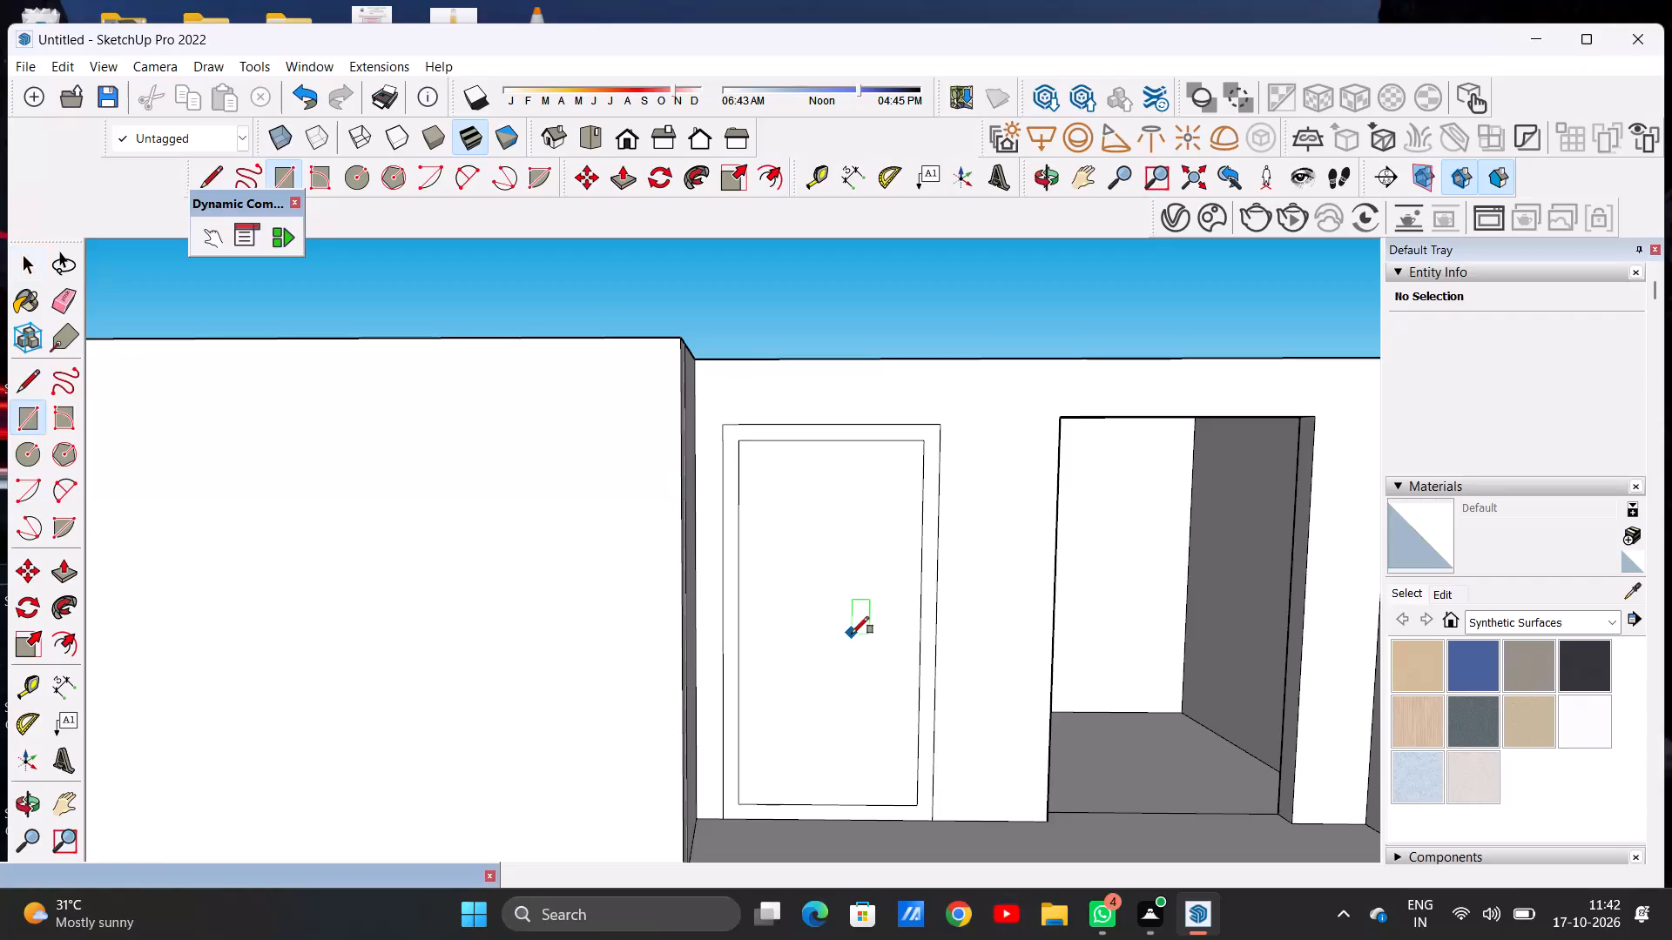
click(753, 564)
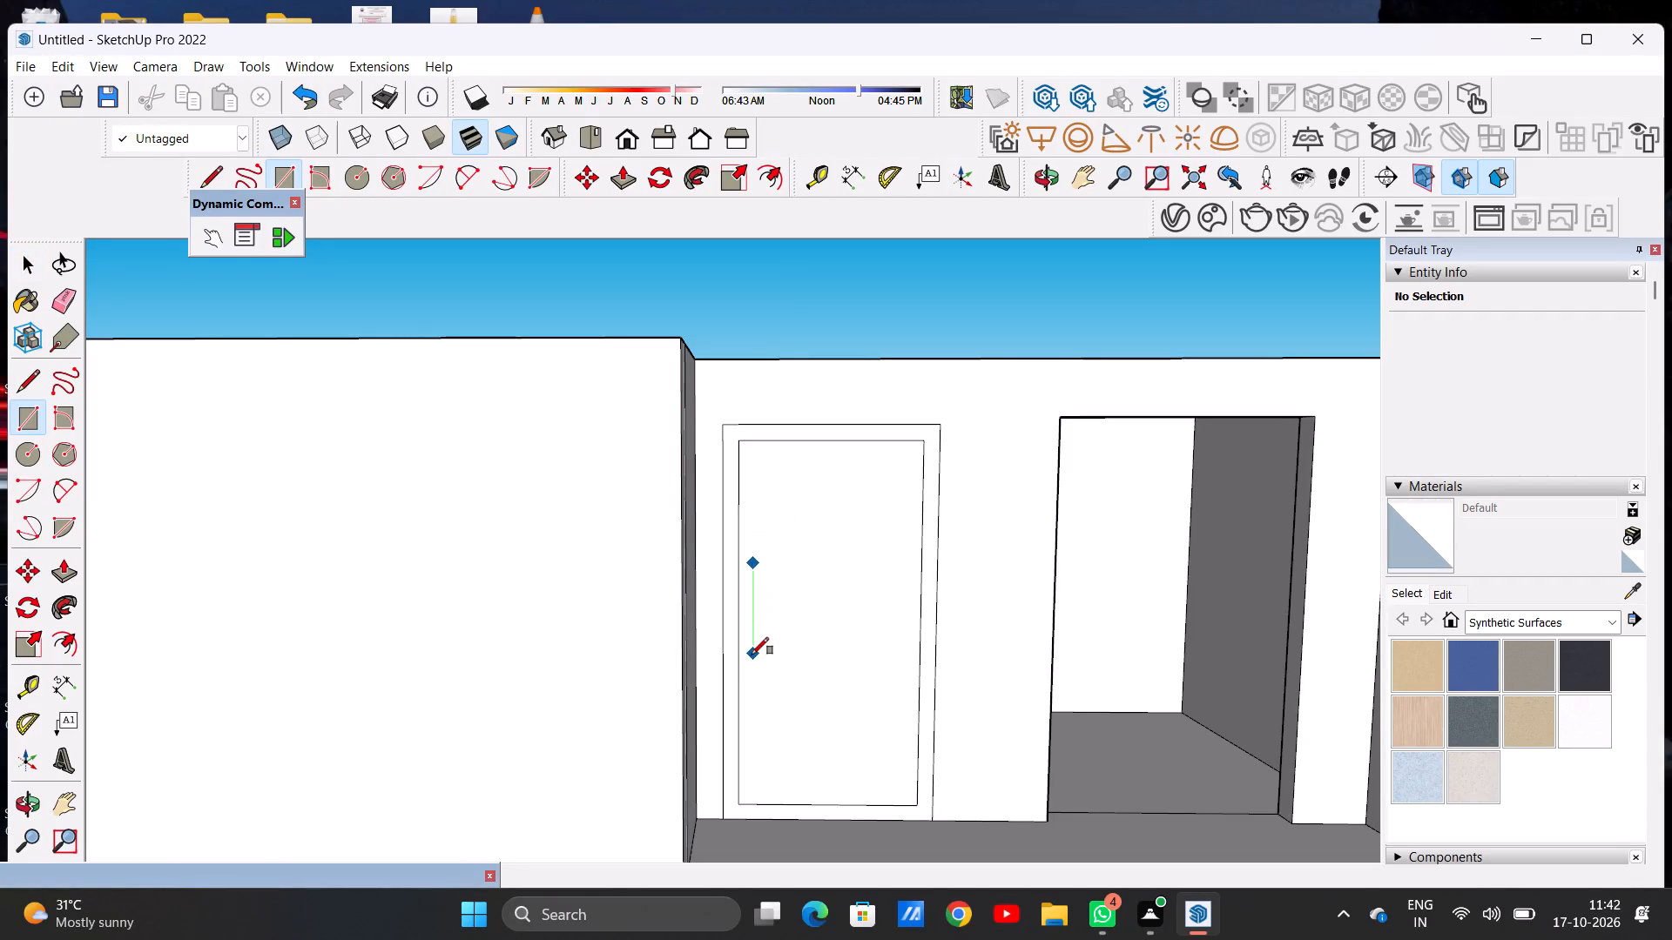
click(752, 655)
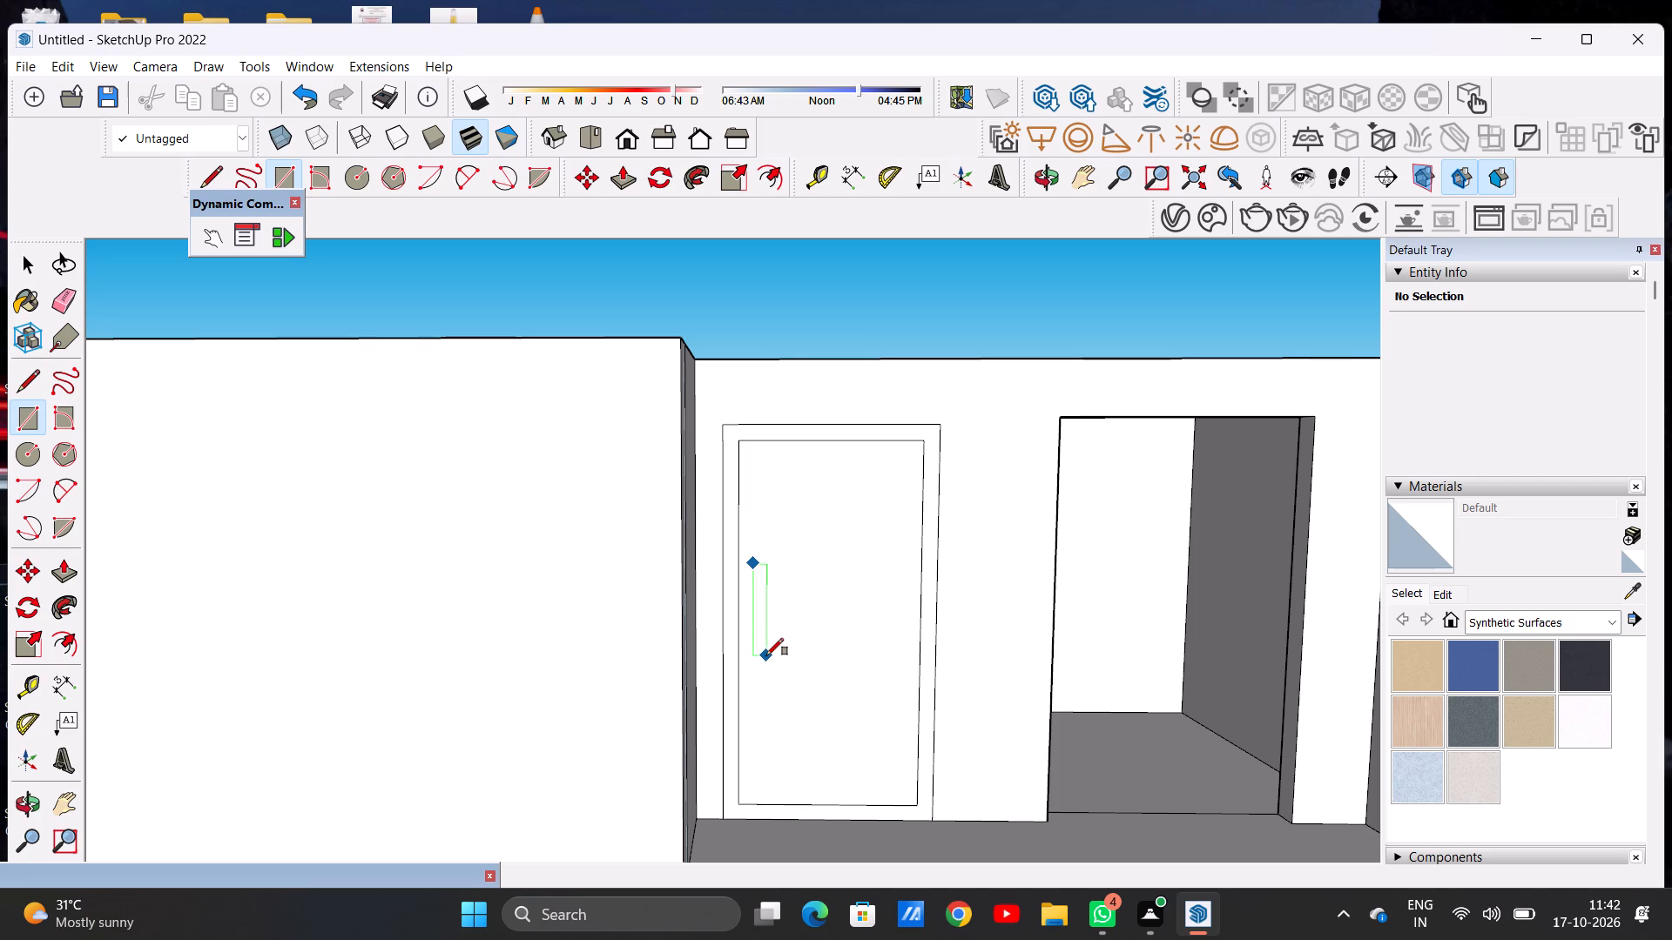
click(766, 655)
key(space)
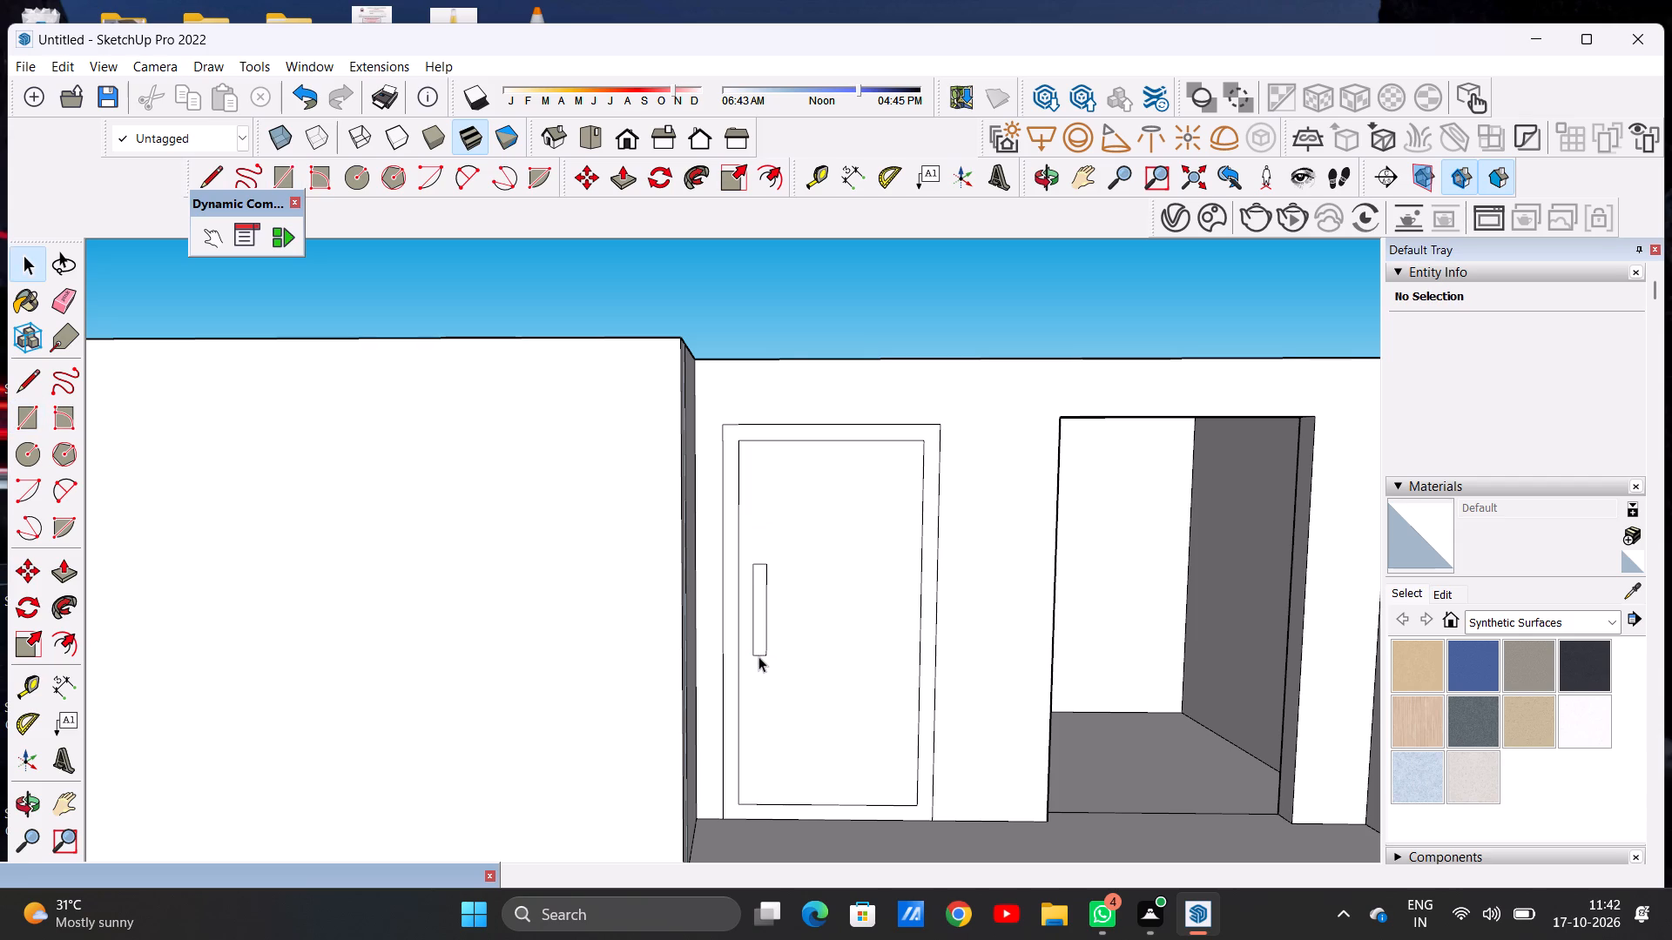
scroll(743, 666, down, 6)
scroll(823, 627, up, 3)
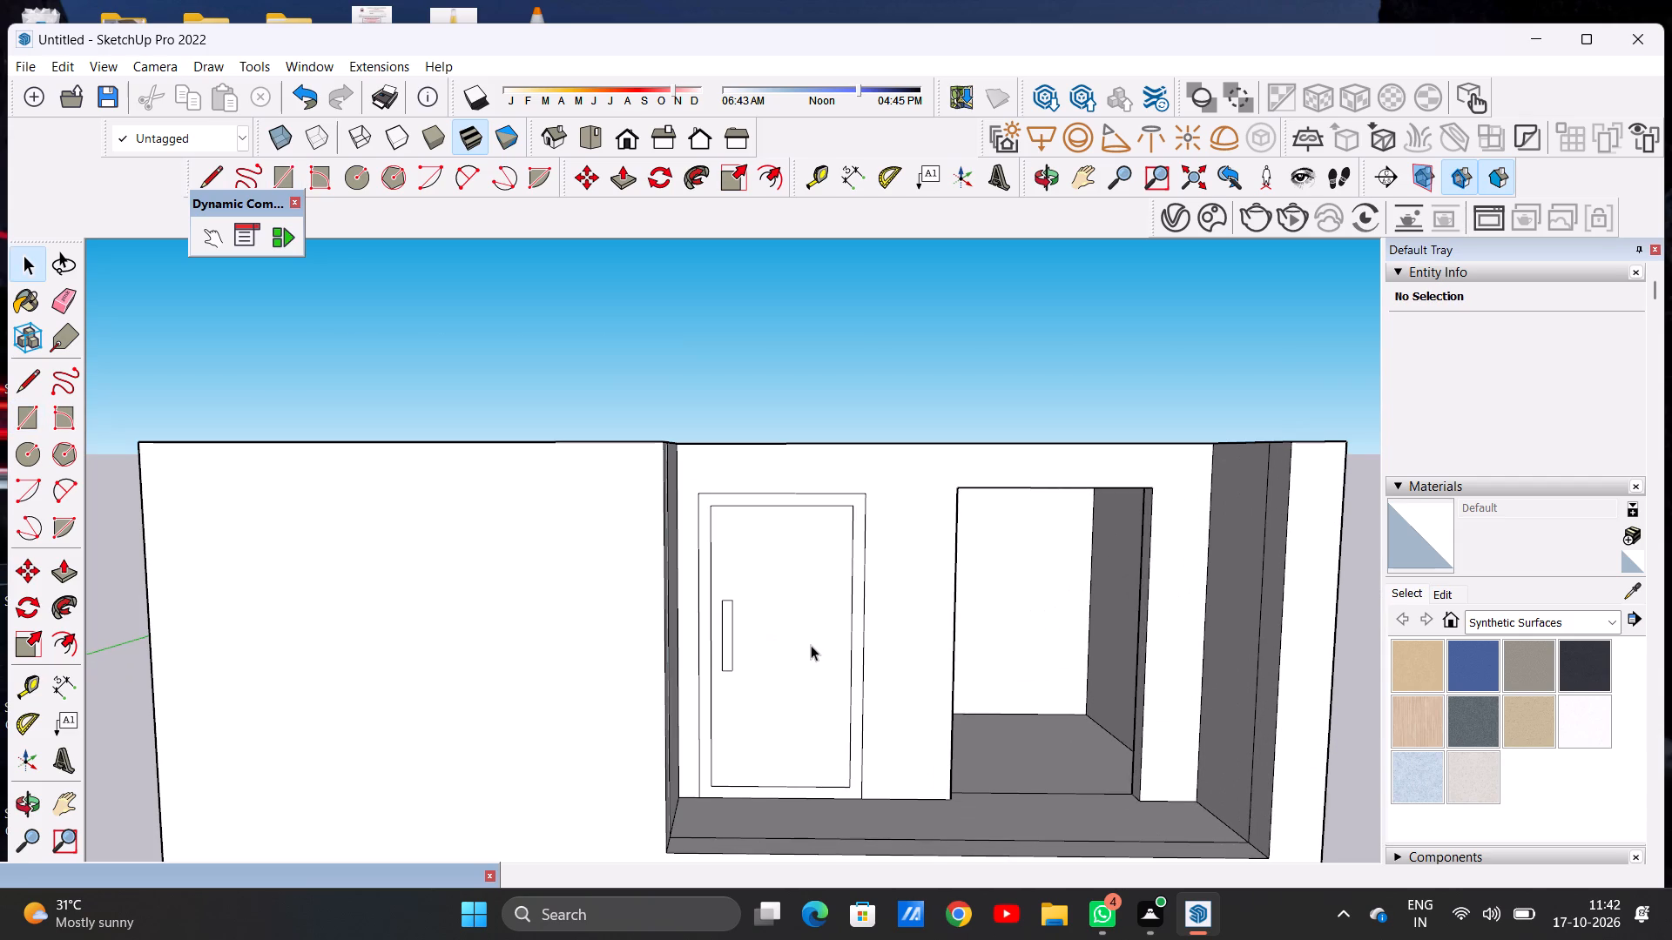
Draw a vertical line between the midpoints of the inner door panel's top and bottom edges to split it into two leaves.
key(l)
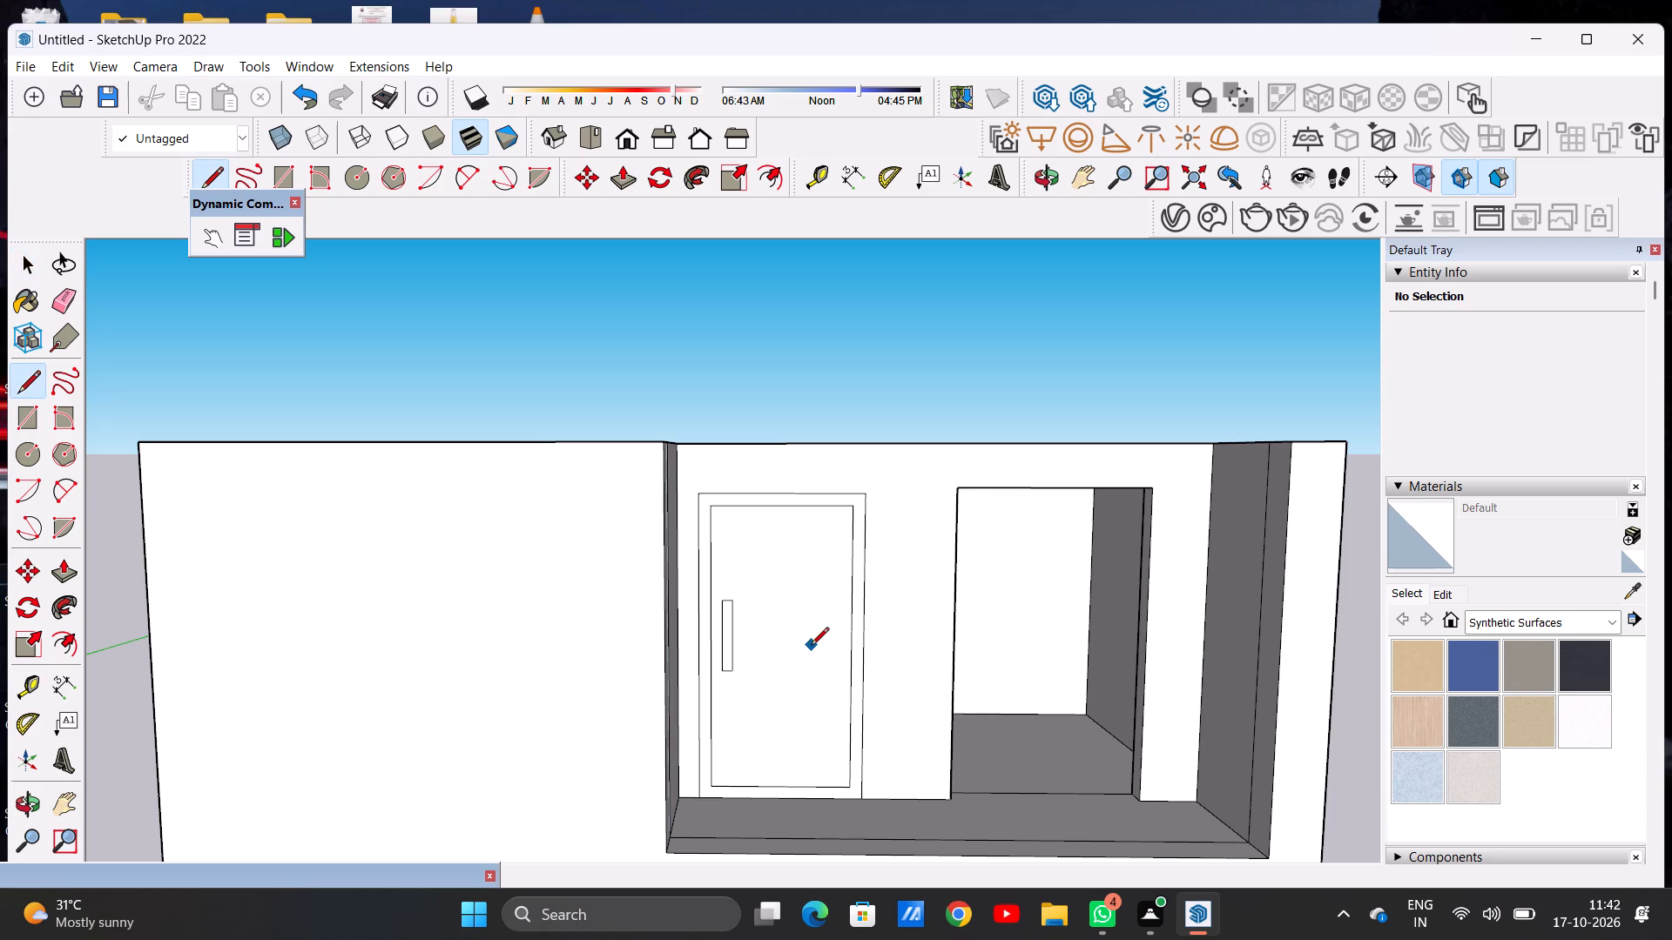
click(774, 505)
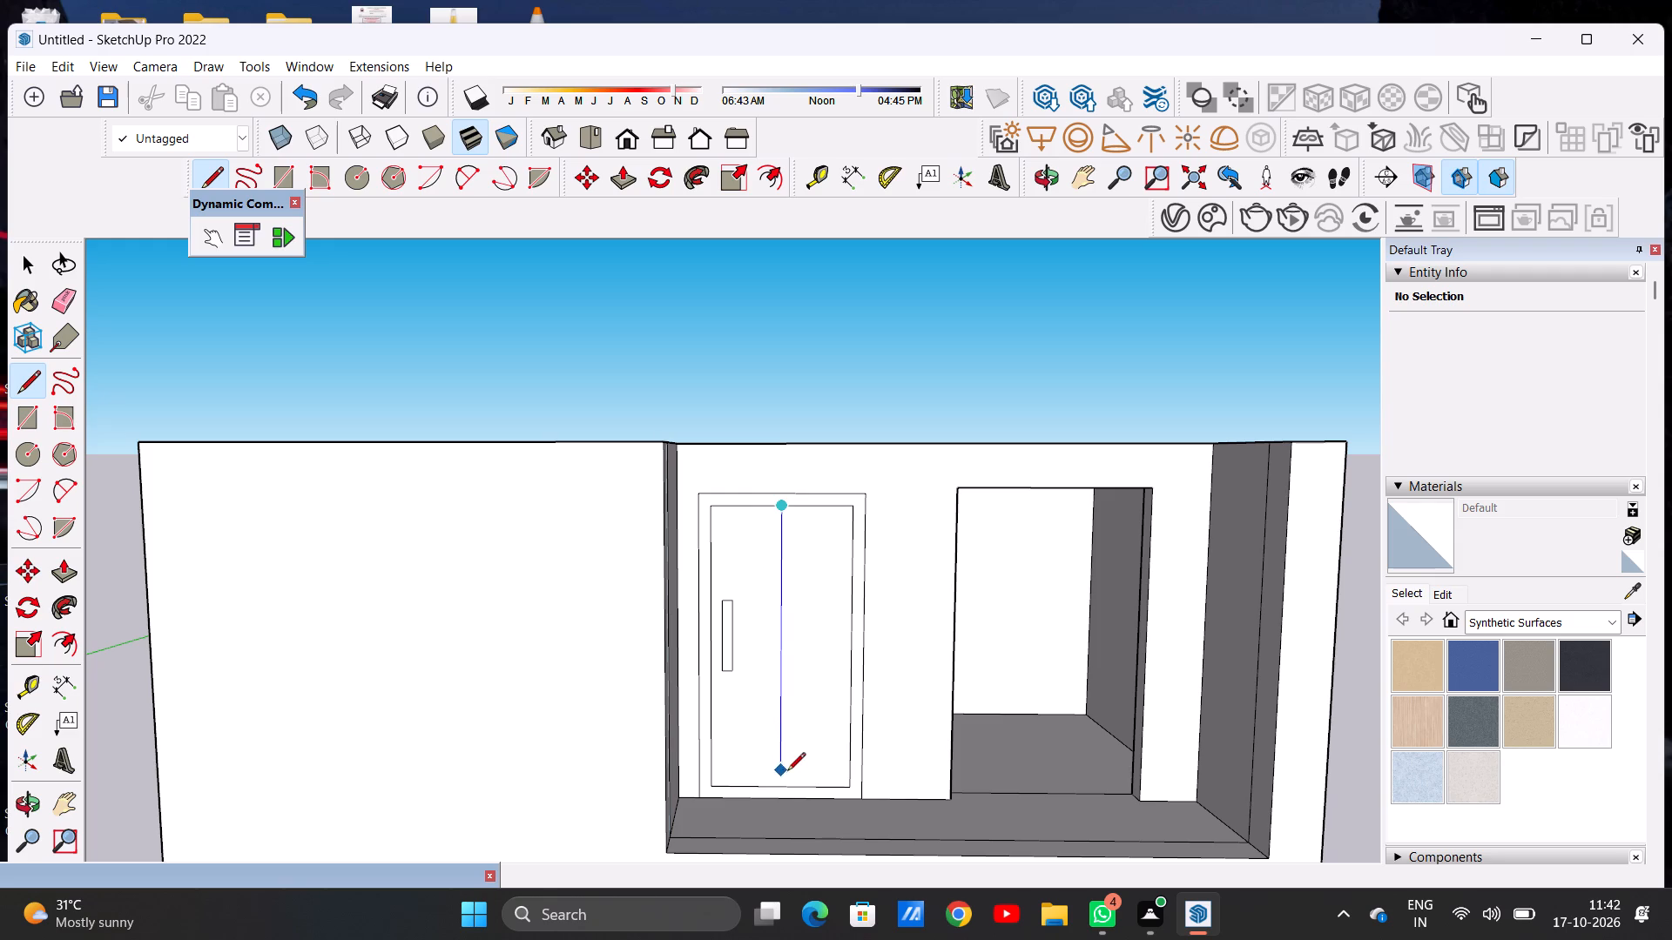
click(784, 786)
key(space)
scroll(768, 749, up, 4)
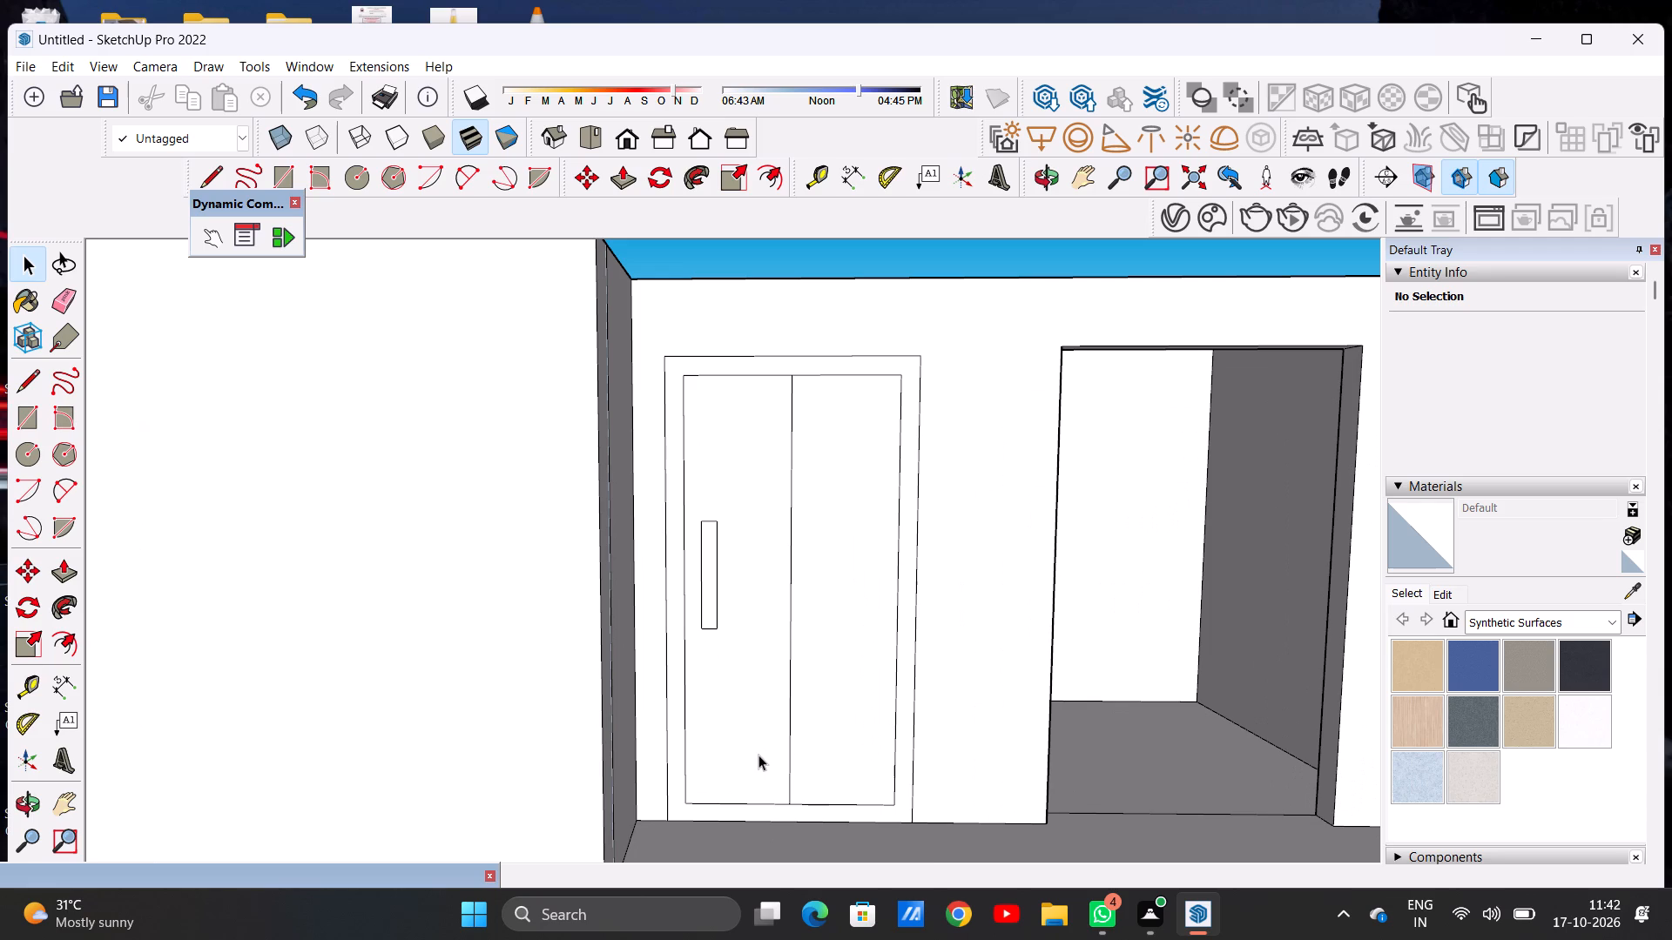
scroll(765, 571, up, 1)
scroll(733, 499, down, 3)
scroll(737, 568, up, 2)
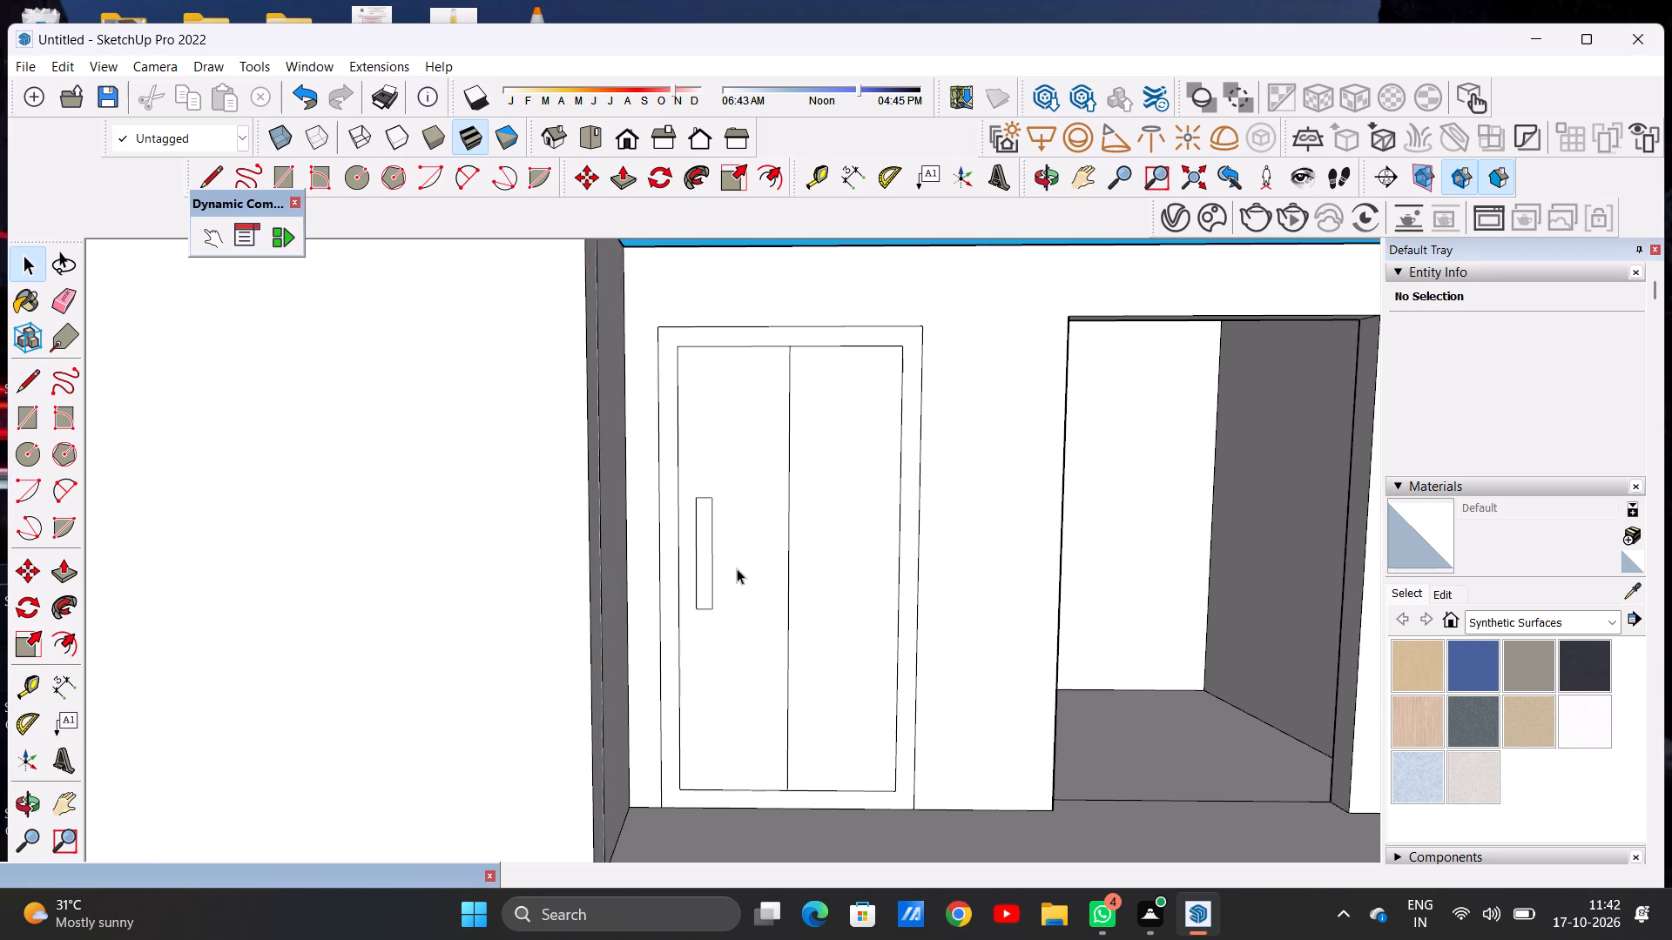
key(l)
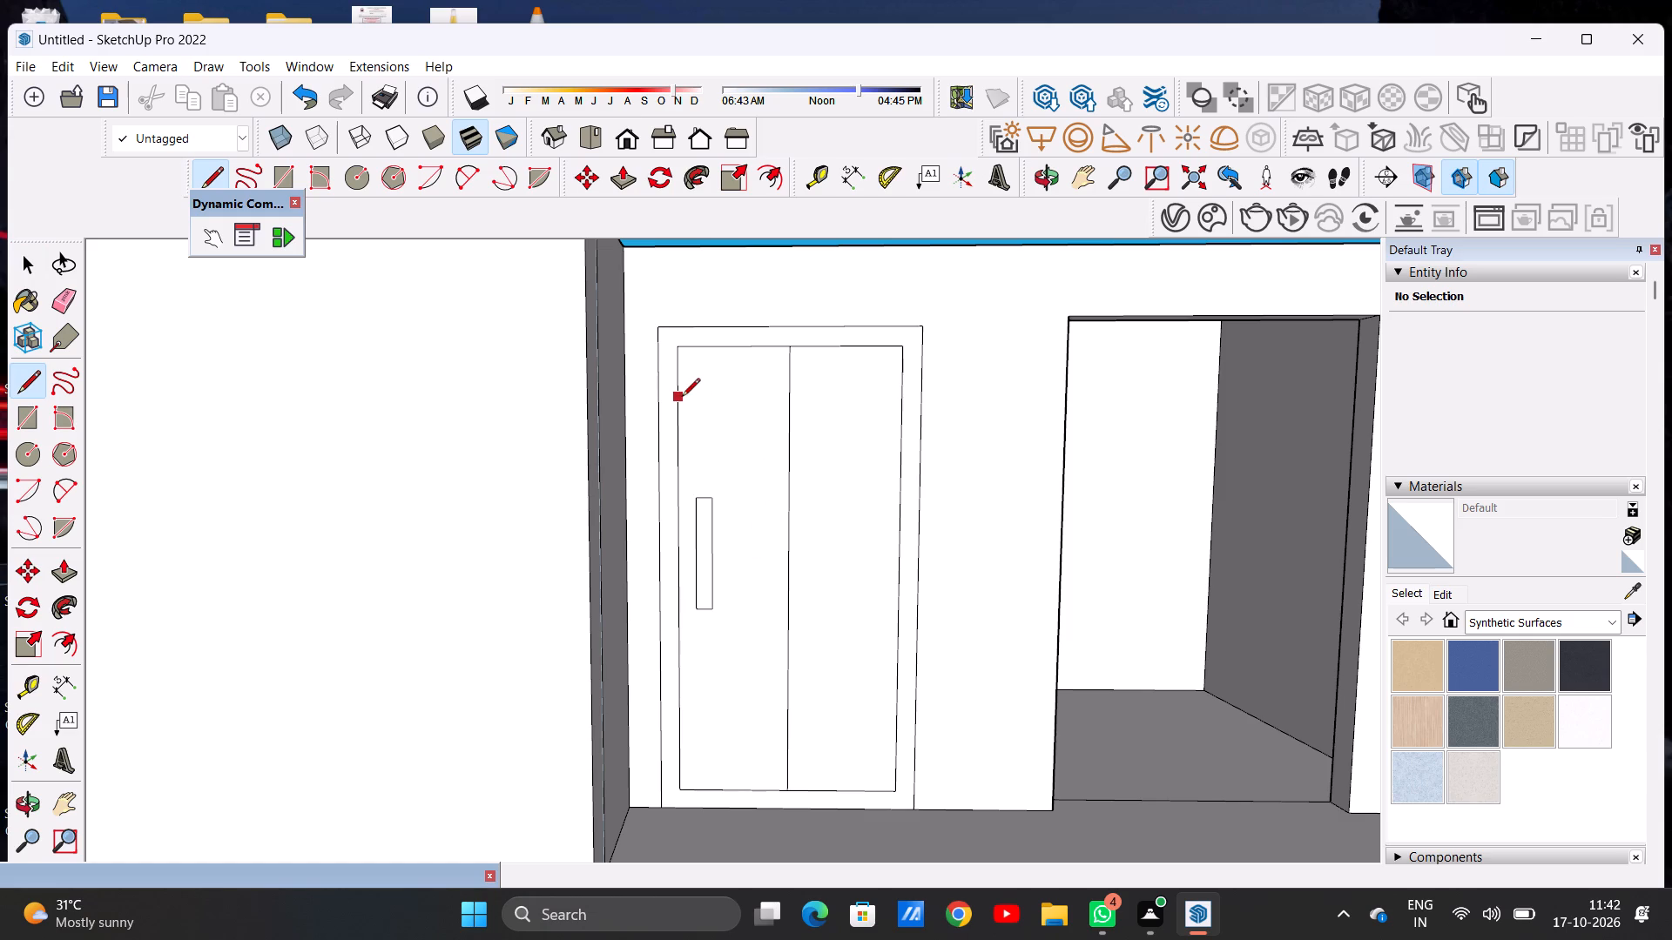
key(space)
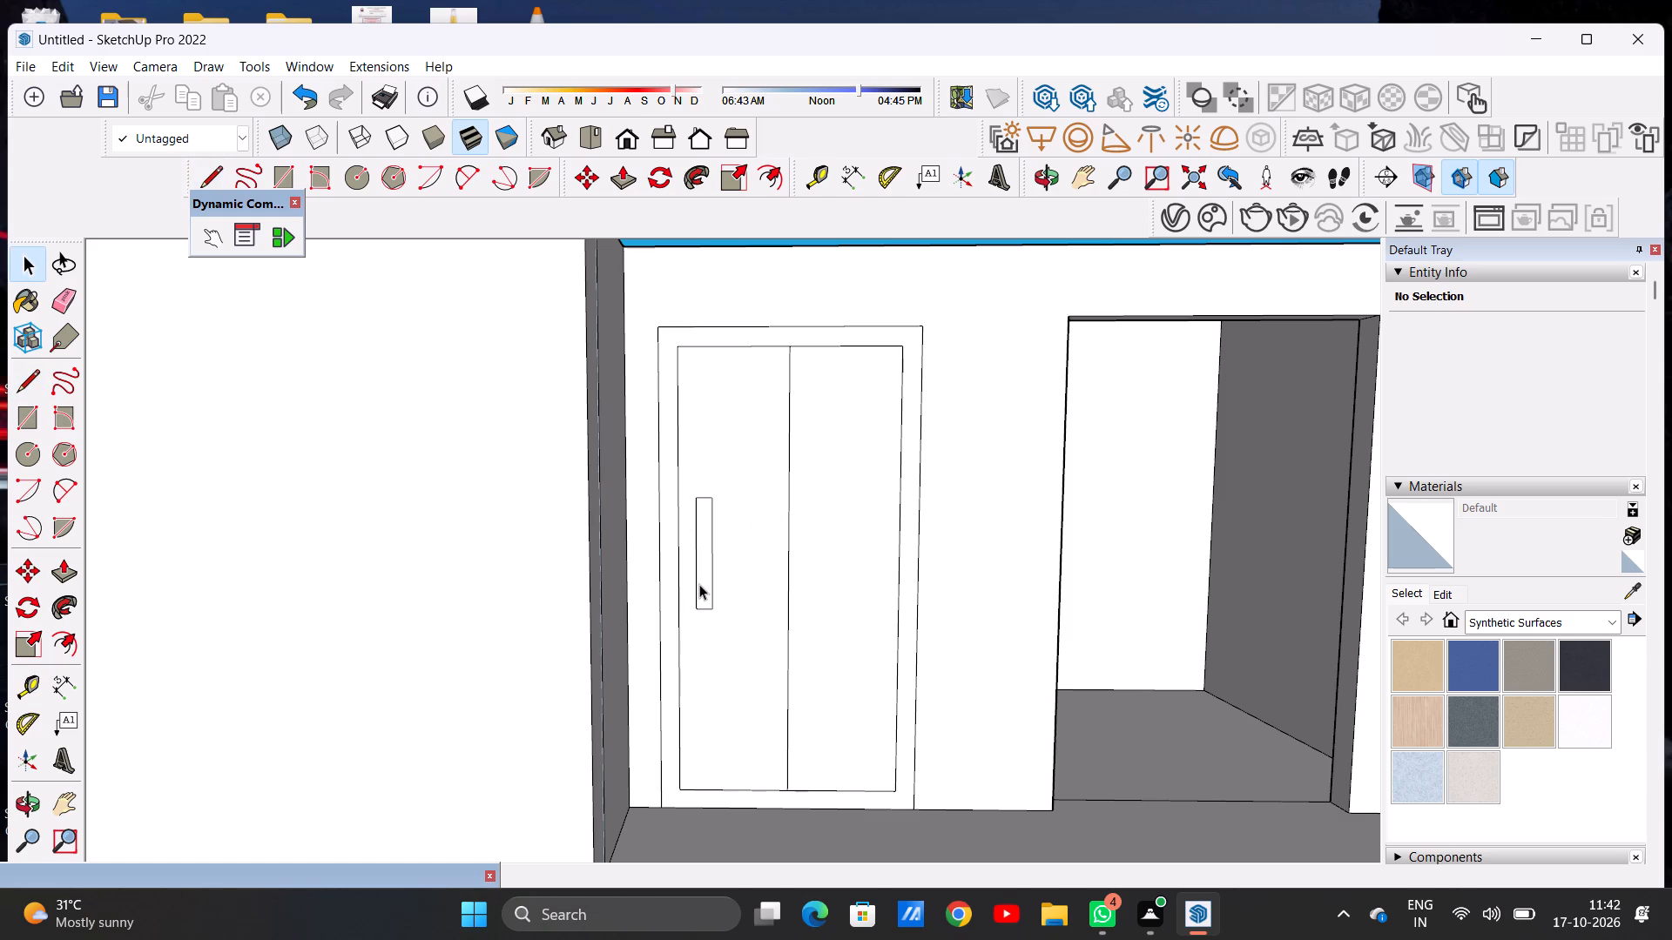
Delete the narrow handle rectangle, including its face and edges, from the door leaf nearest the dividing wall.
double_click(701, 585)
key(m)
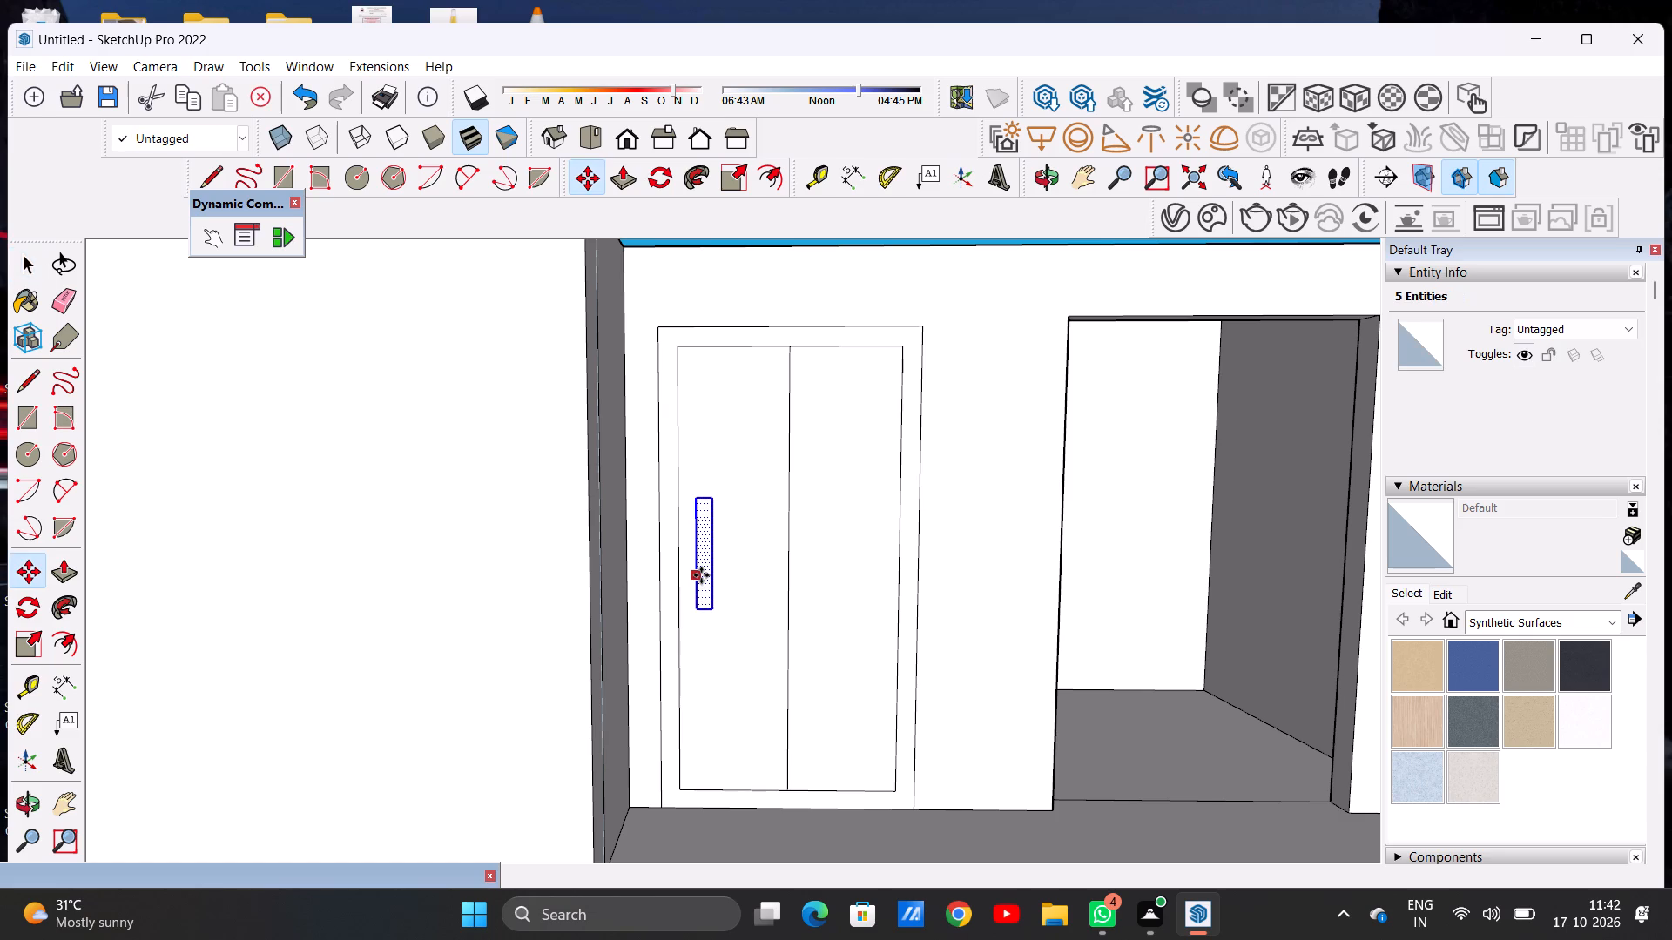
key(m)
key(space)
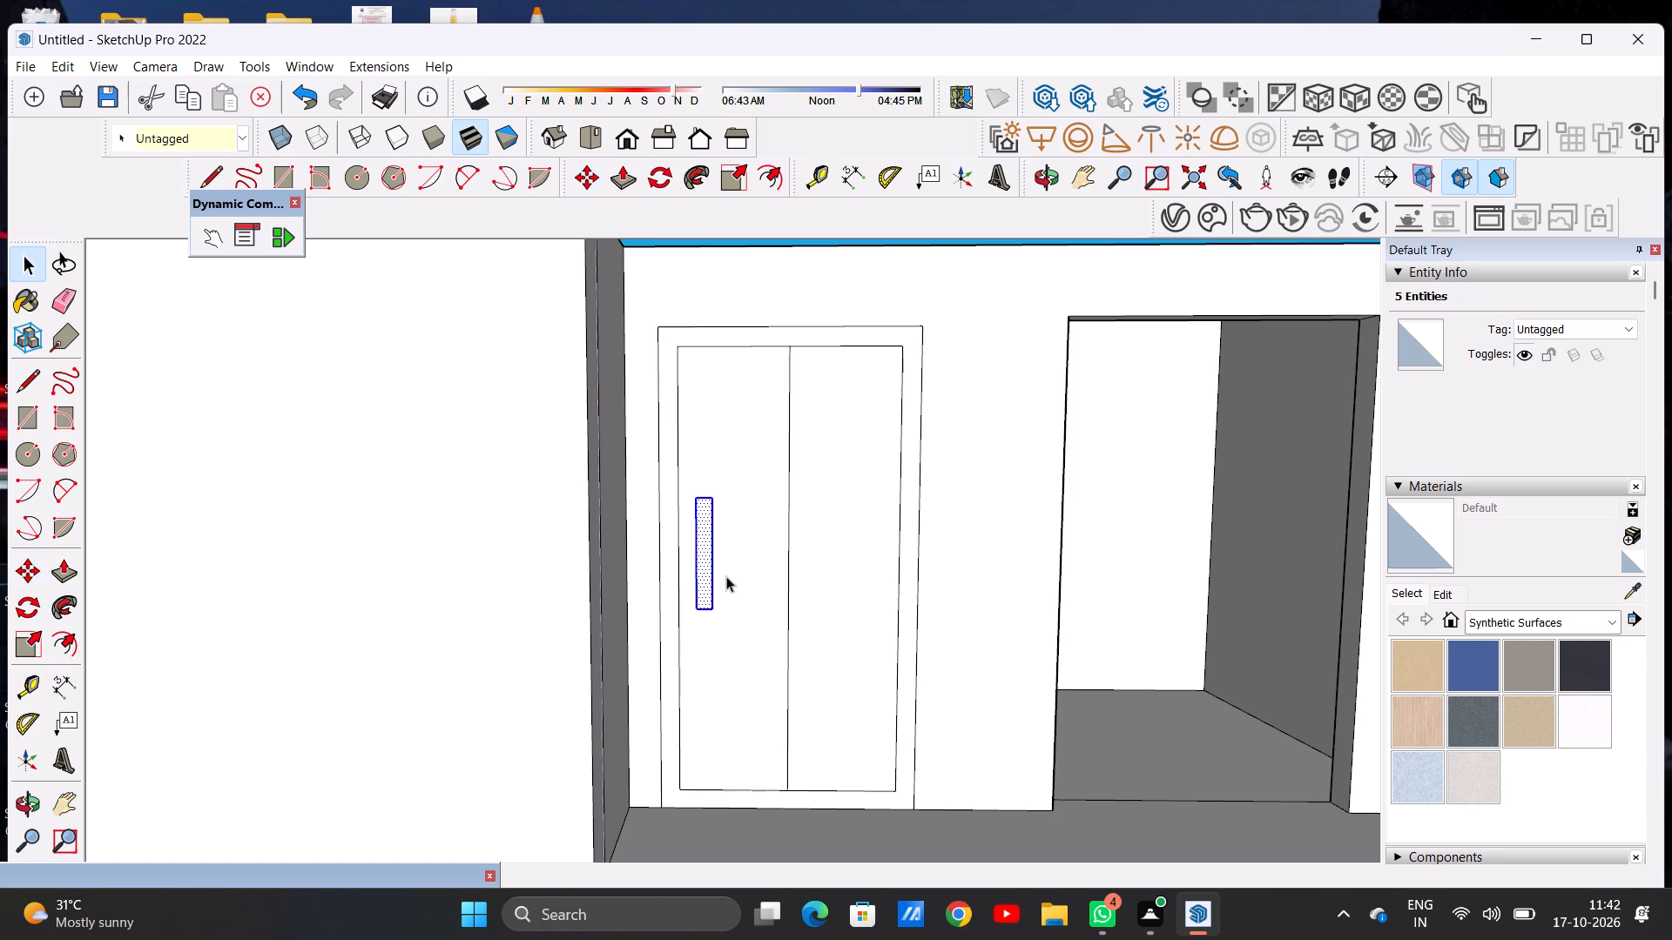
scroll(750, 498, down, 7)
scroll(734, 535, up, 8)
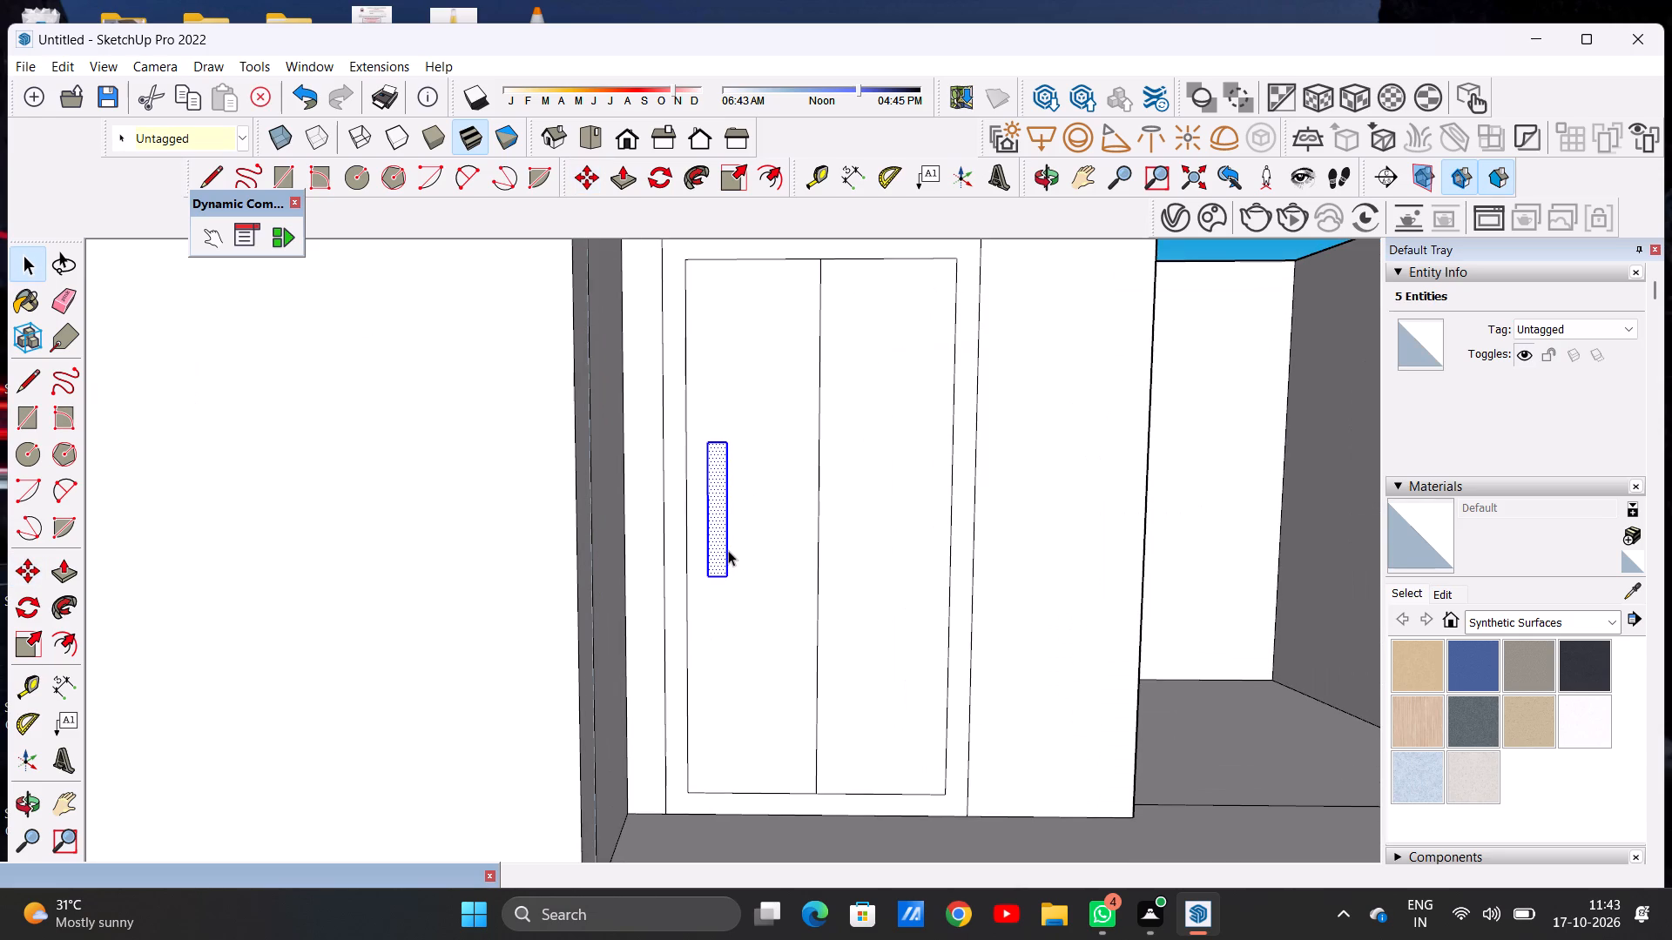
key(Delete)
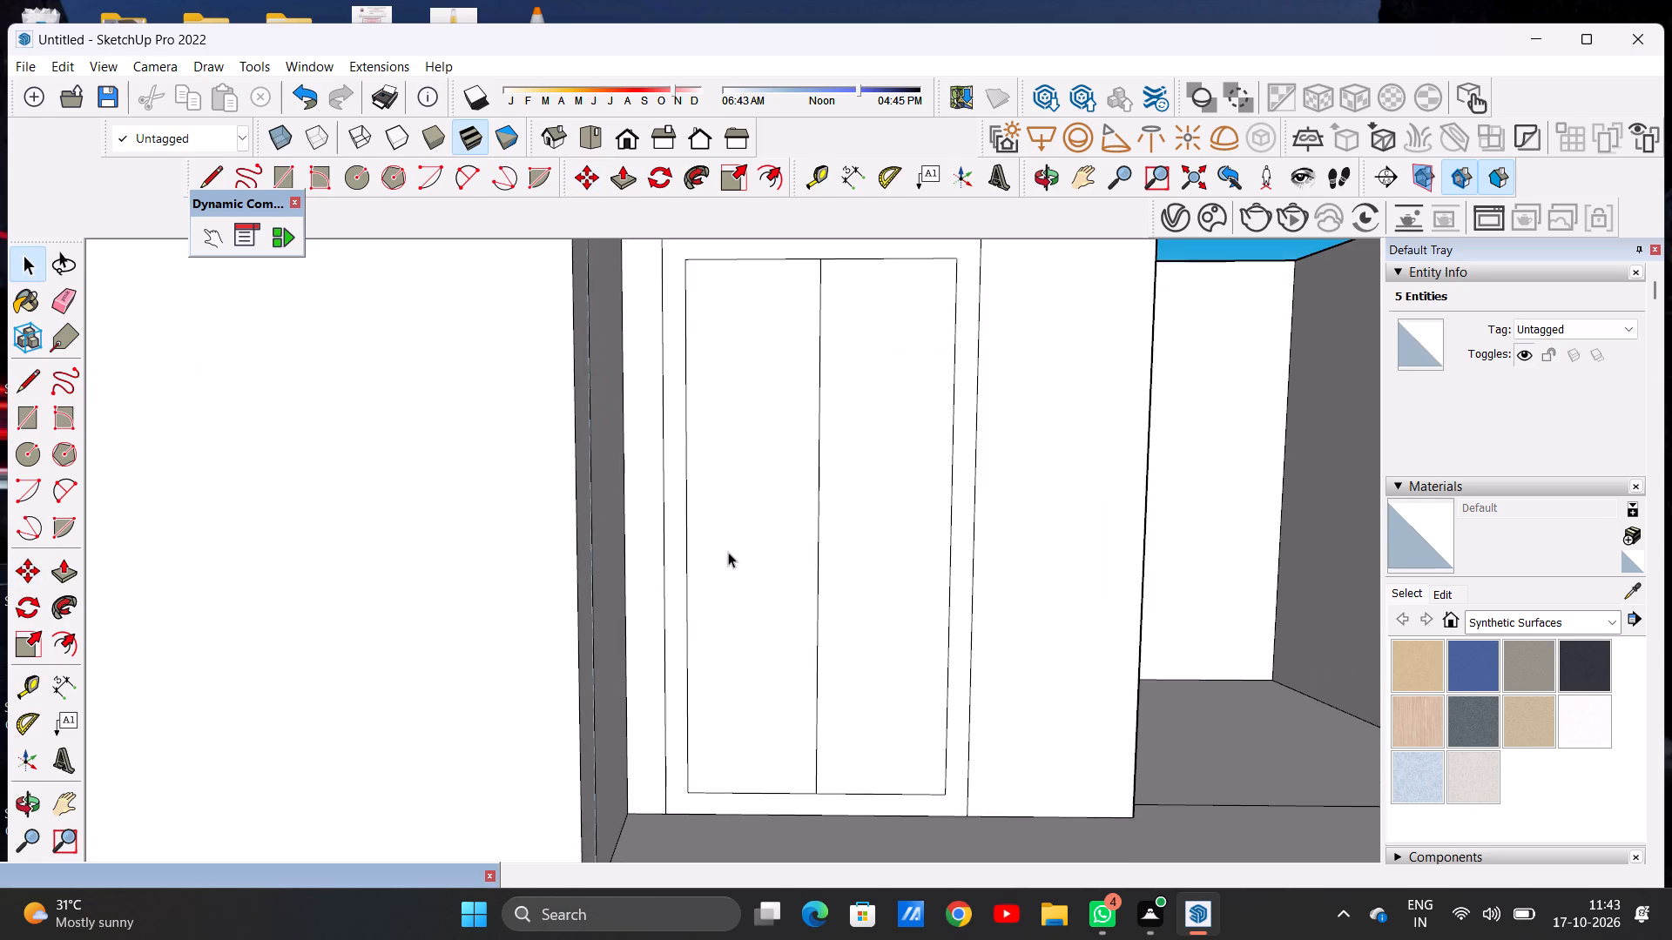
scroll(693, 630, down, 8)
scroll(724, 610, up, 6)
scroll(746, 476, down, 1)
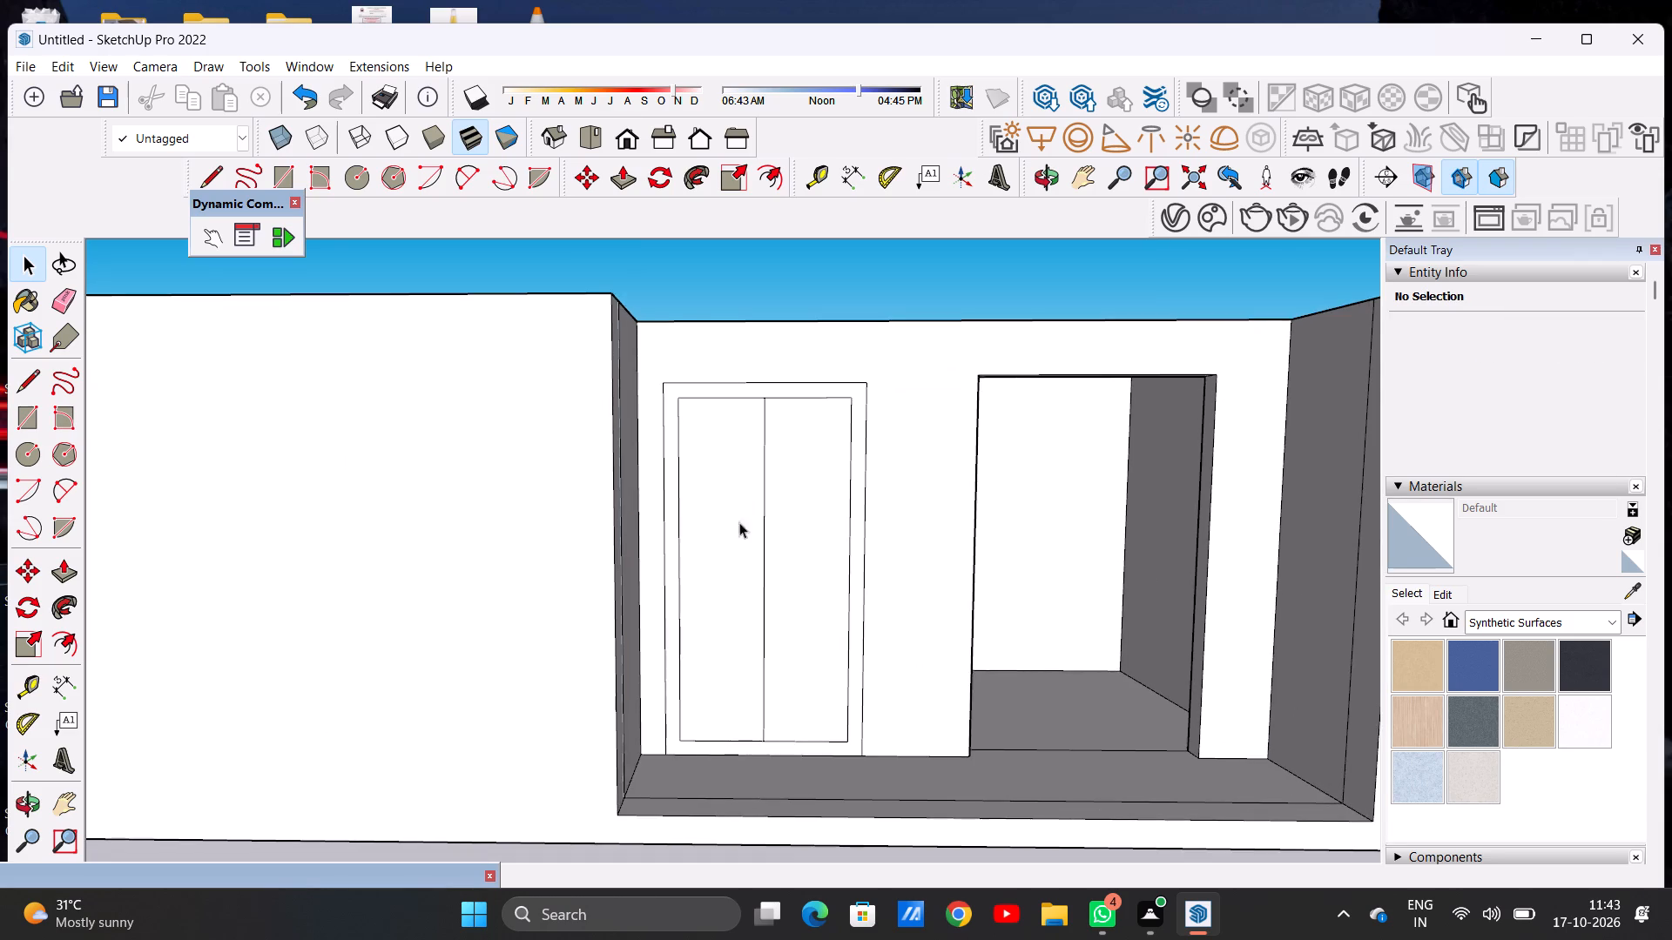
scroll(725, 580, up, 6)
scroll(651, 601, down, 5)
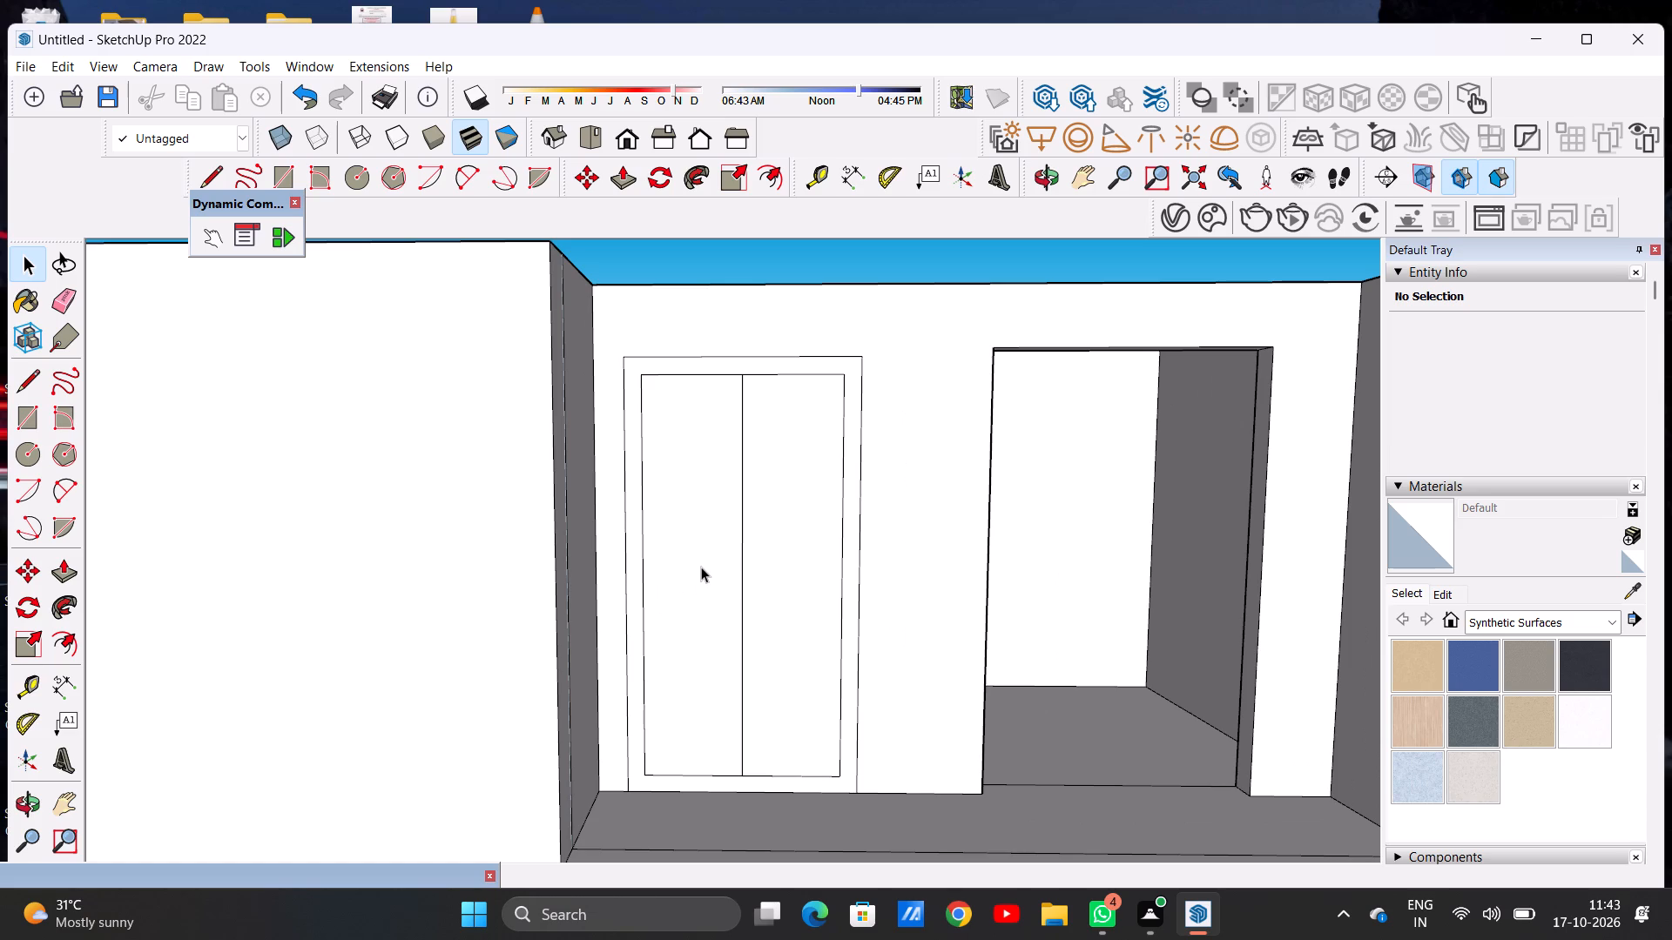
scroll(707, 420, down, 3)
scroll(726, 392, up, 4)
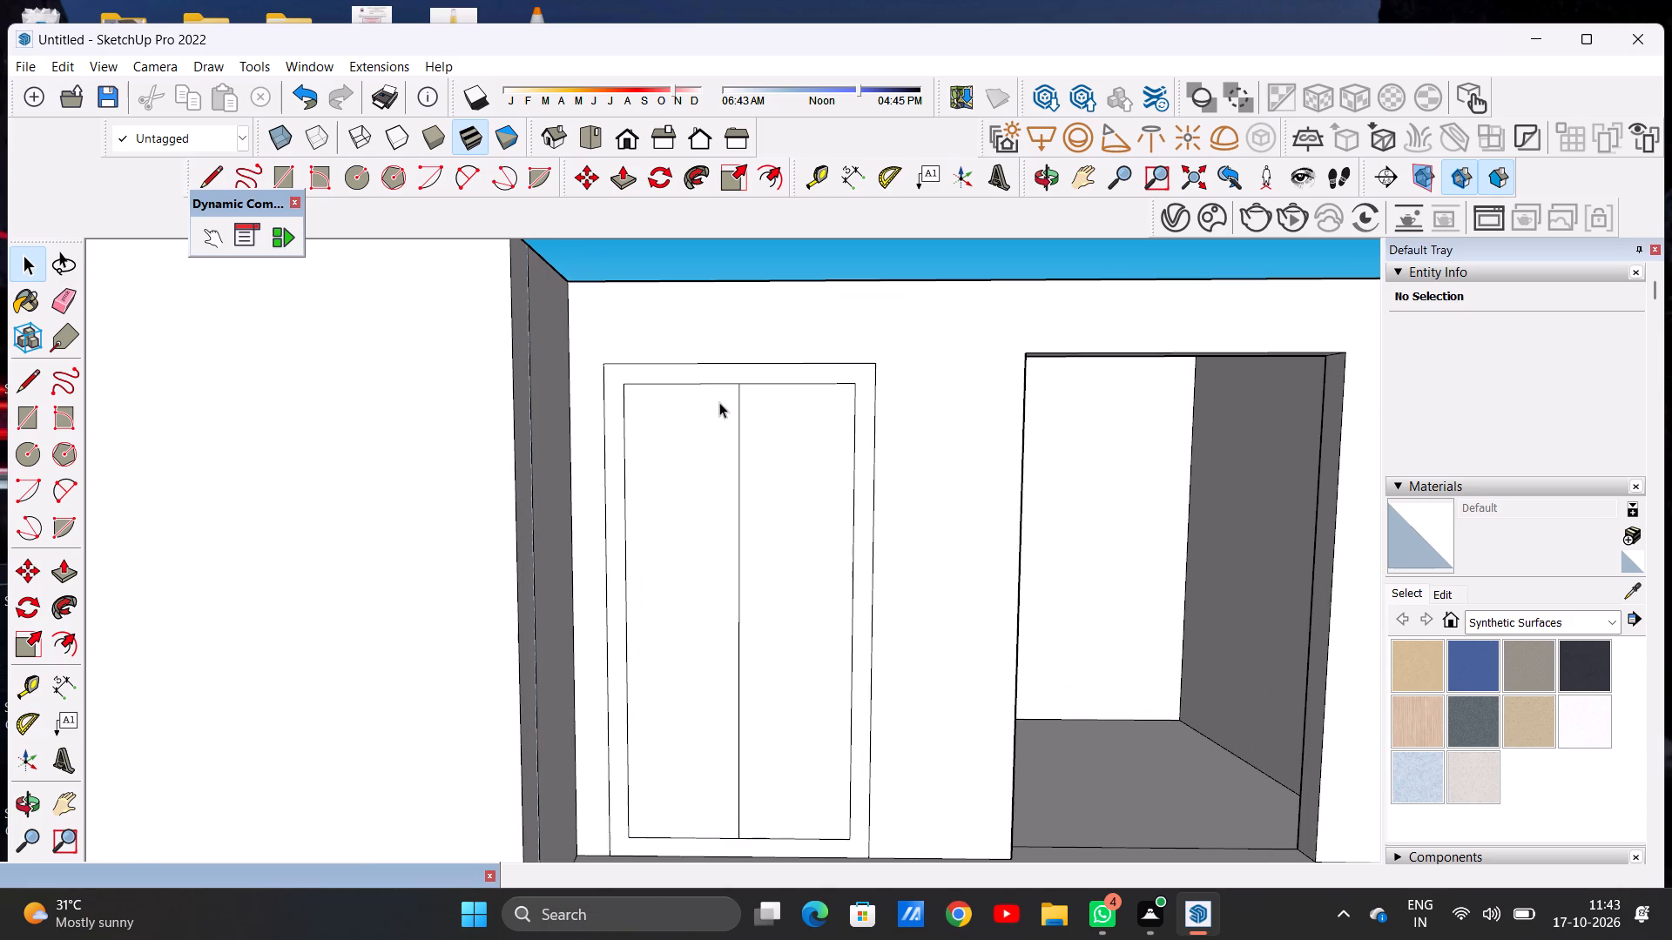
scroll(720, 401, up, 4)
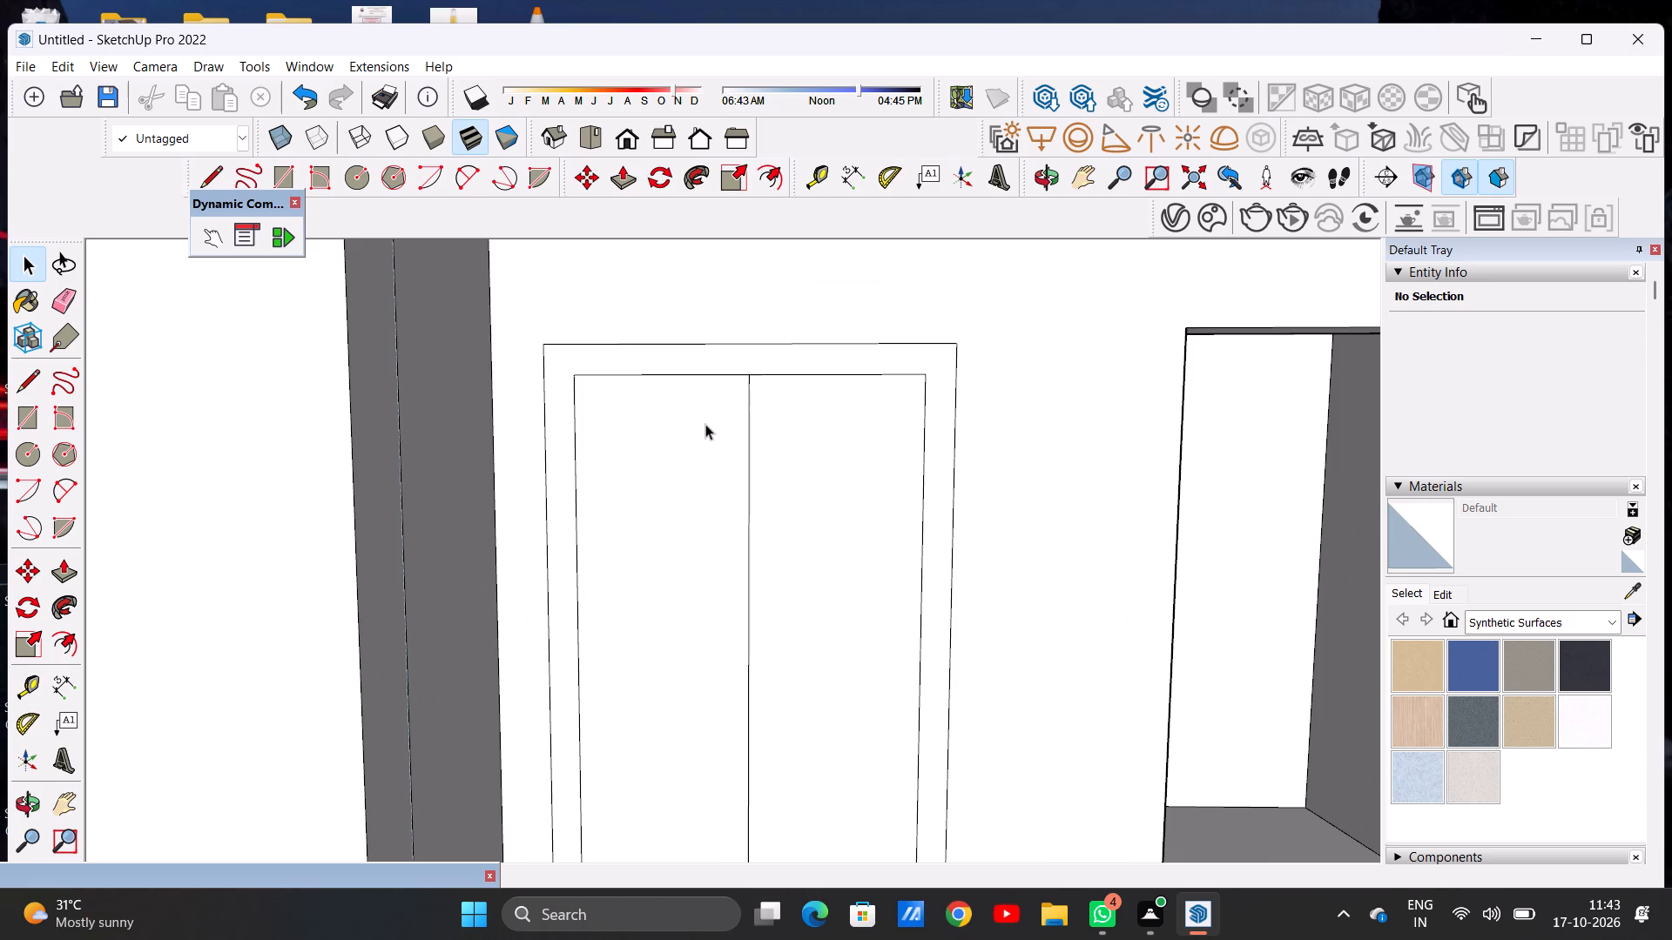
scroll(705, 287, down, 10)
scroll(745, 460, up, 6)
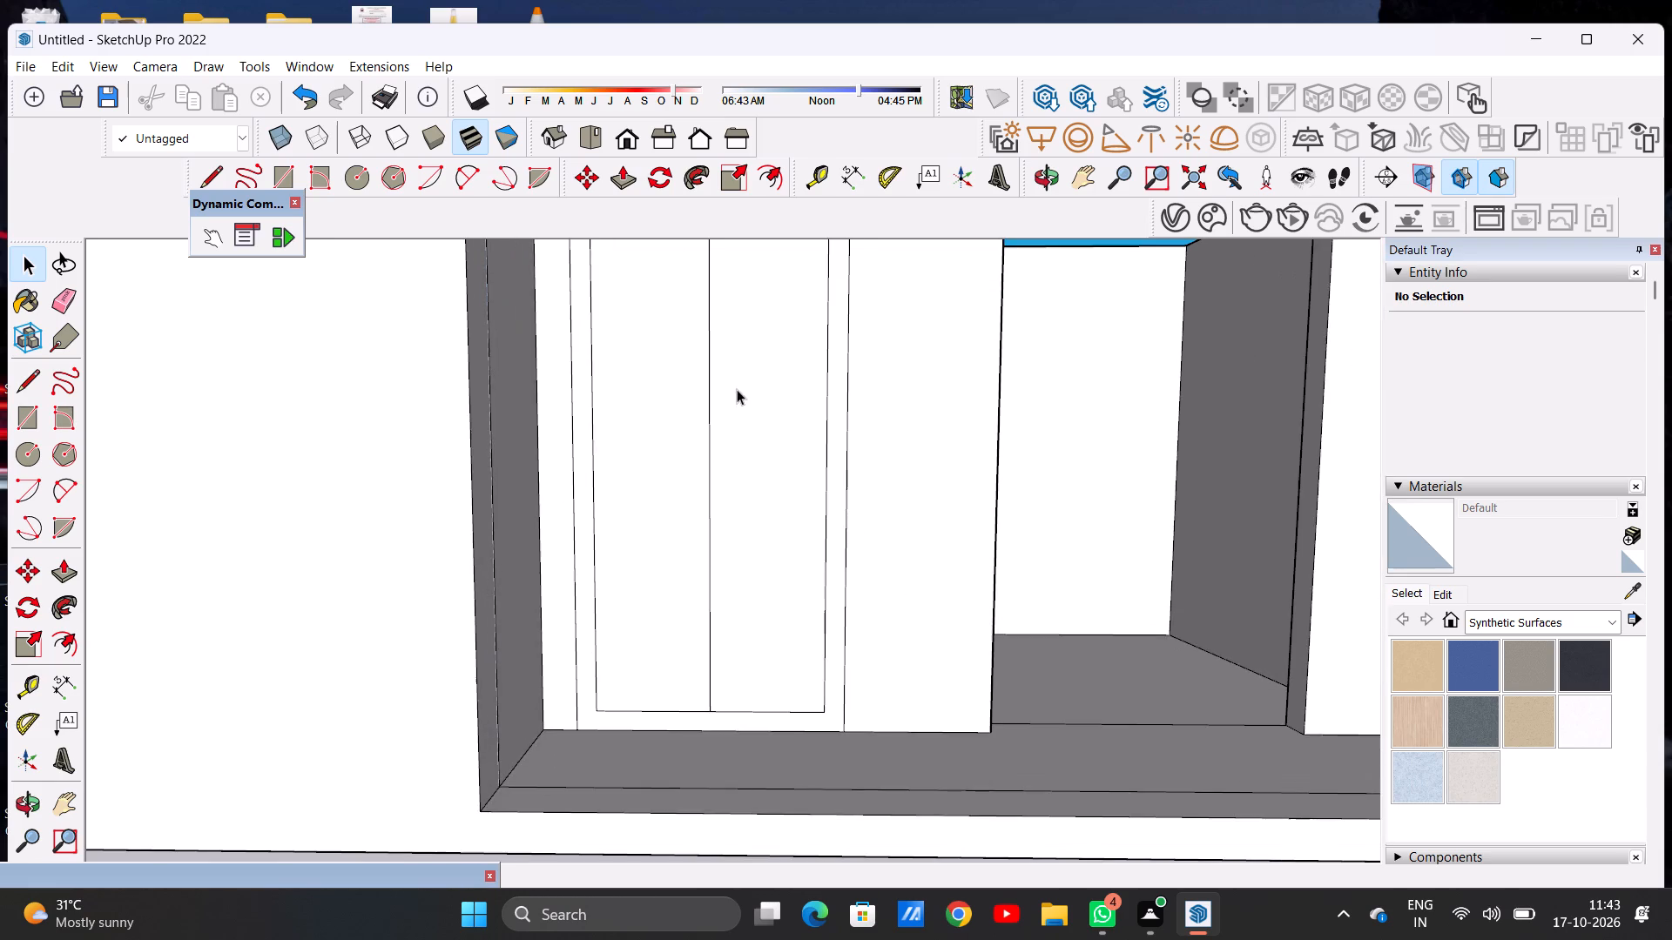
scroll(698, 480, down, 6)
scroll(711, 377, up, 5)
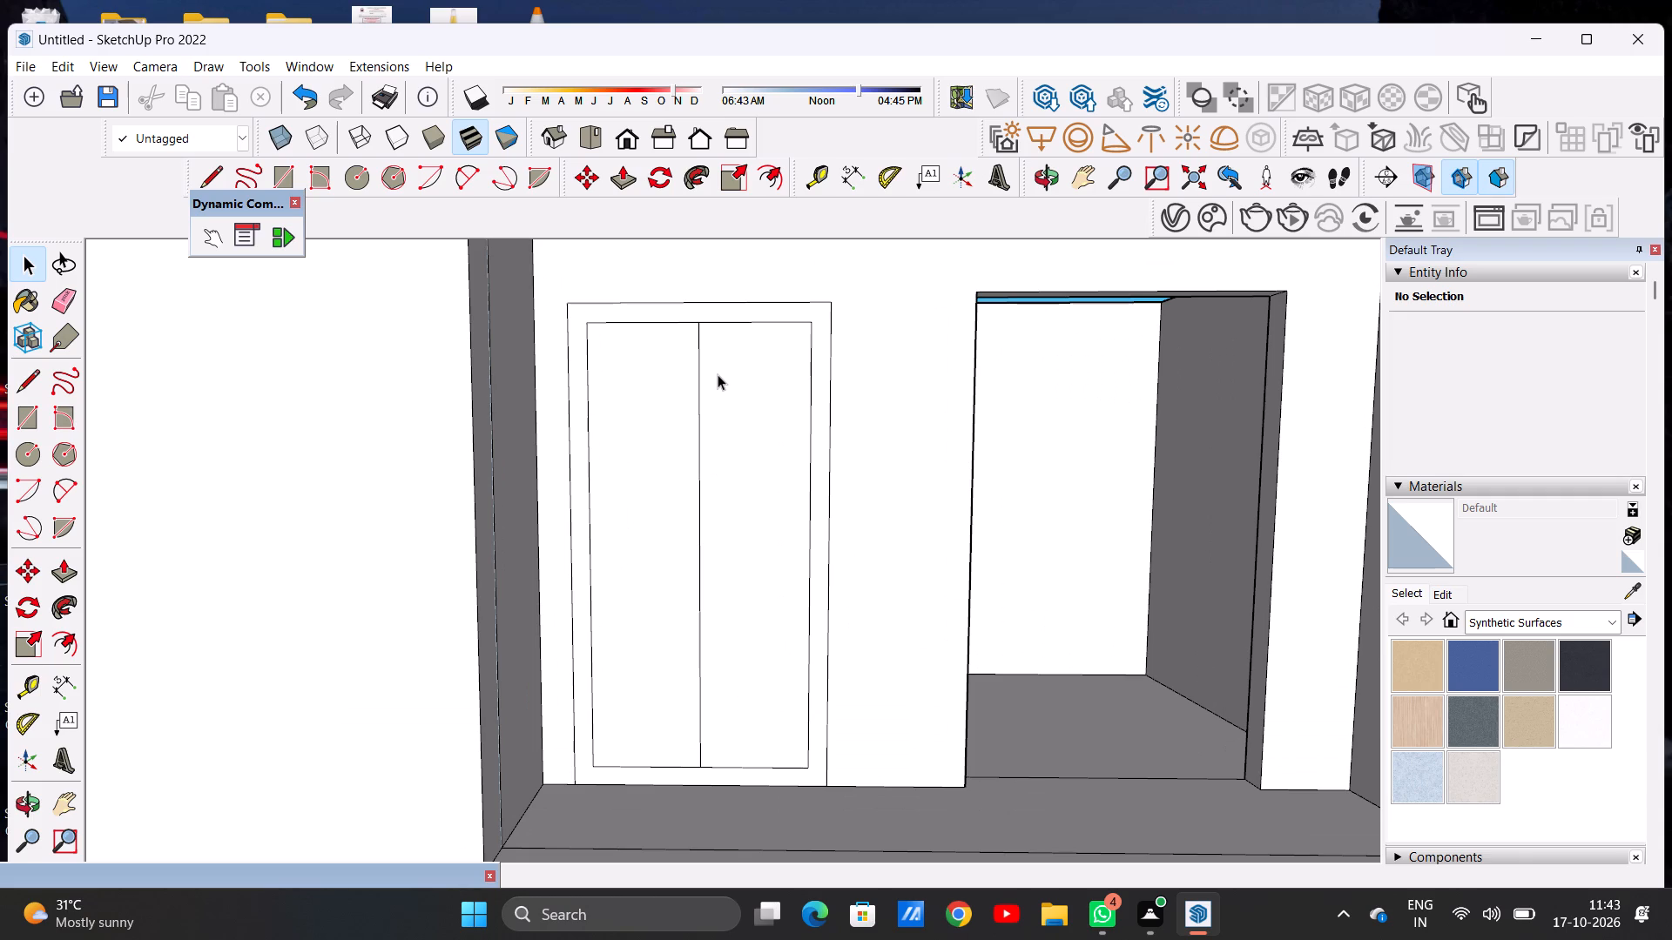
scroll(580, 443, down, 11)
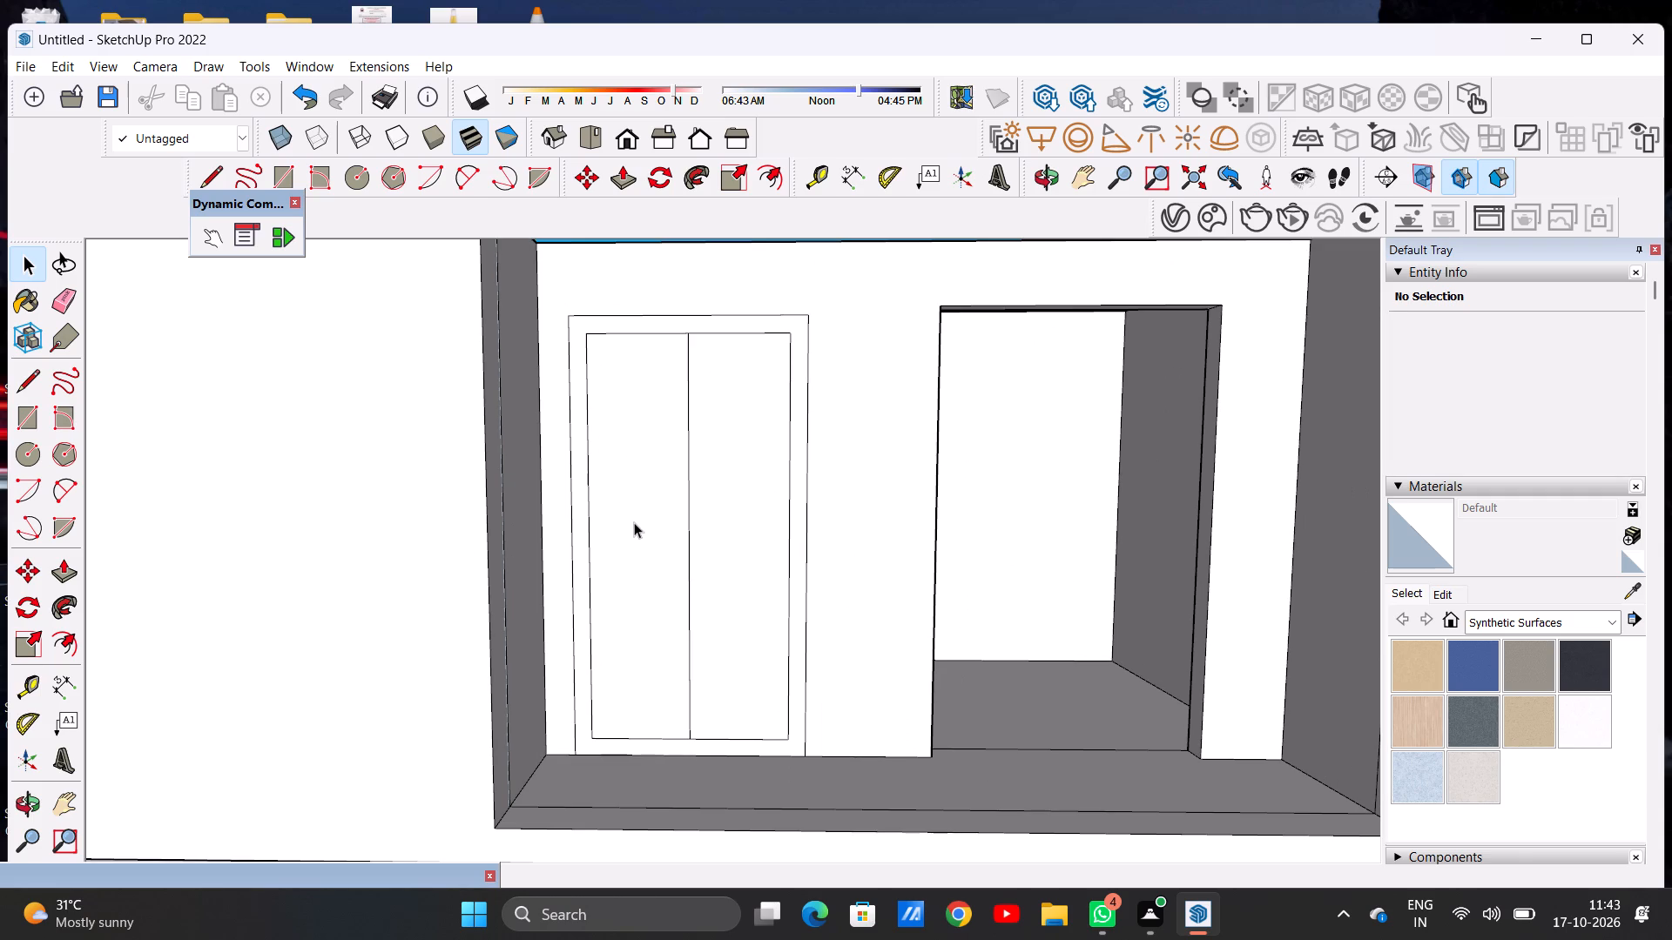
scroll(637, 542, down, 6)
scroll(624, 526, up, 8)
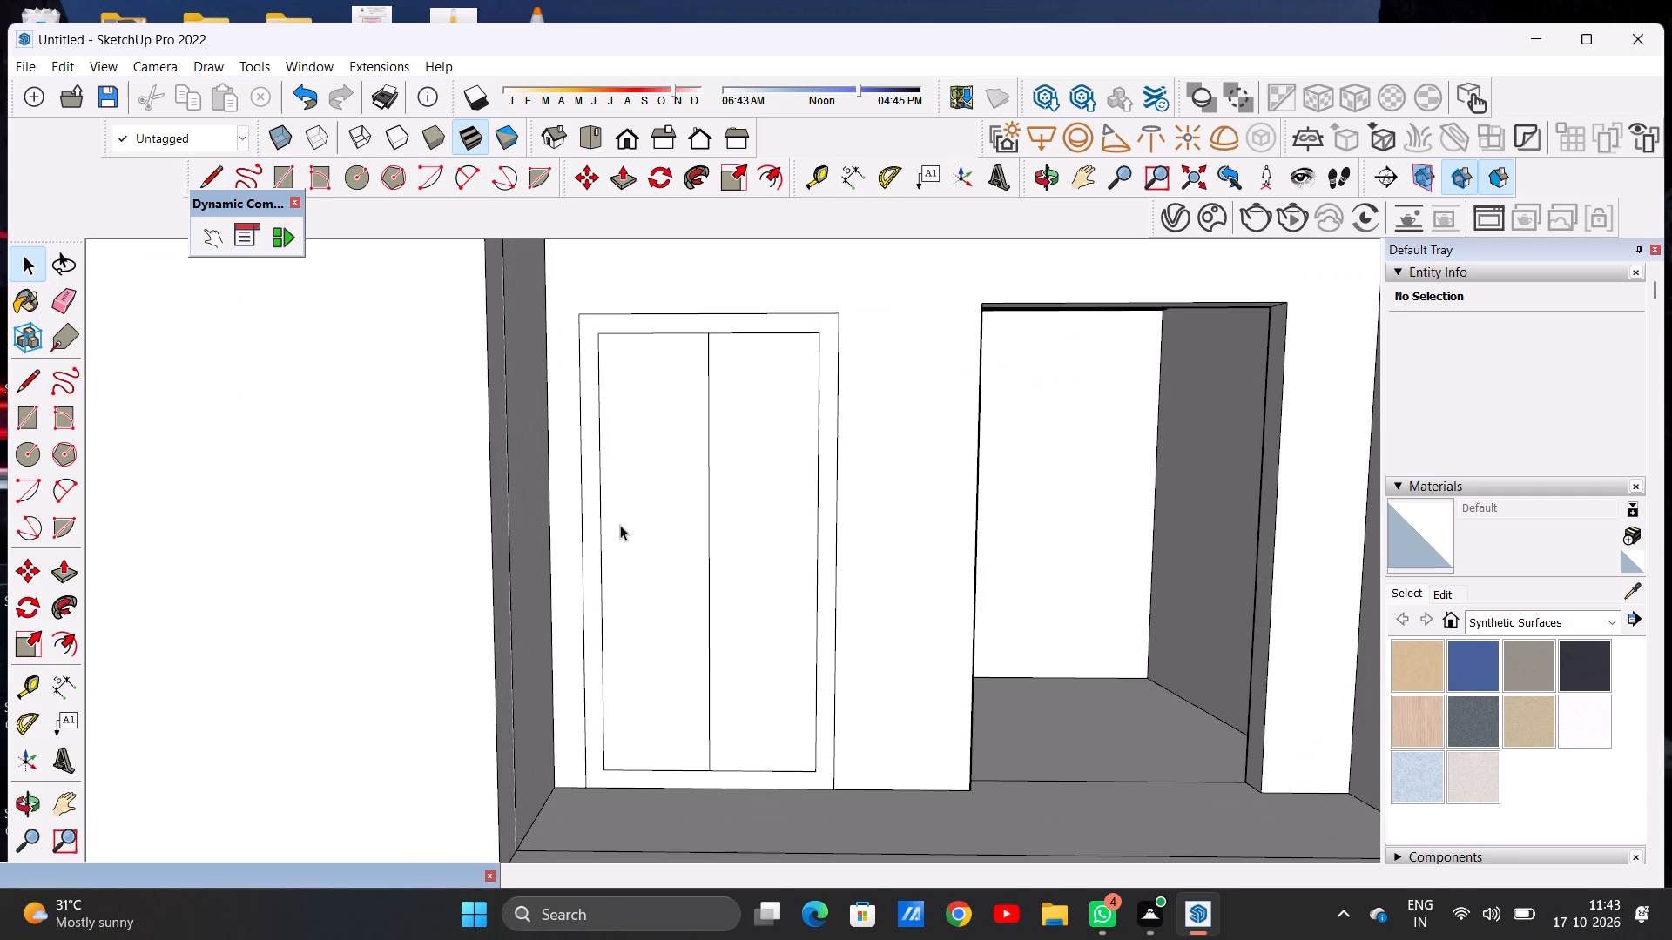
Draw a line from the door frame's top corner a short way toward the dividing wall, then straight down to the floor, outlining a narrow side strip.
key(l)
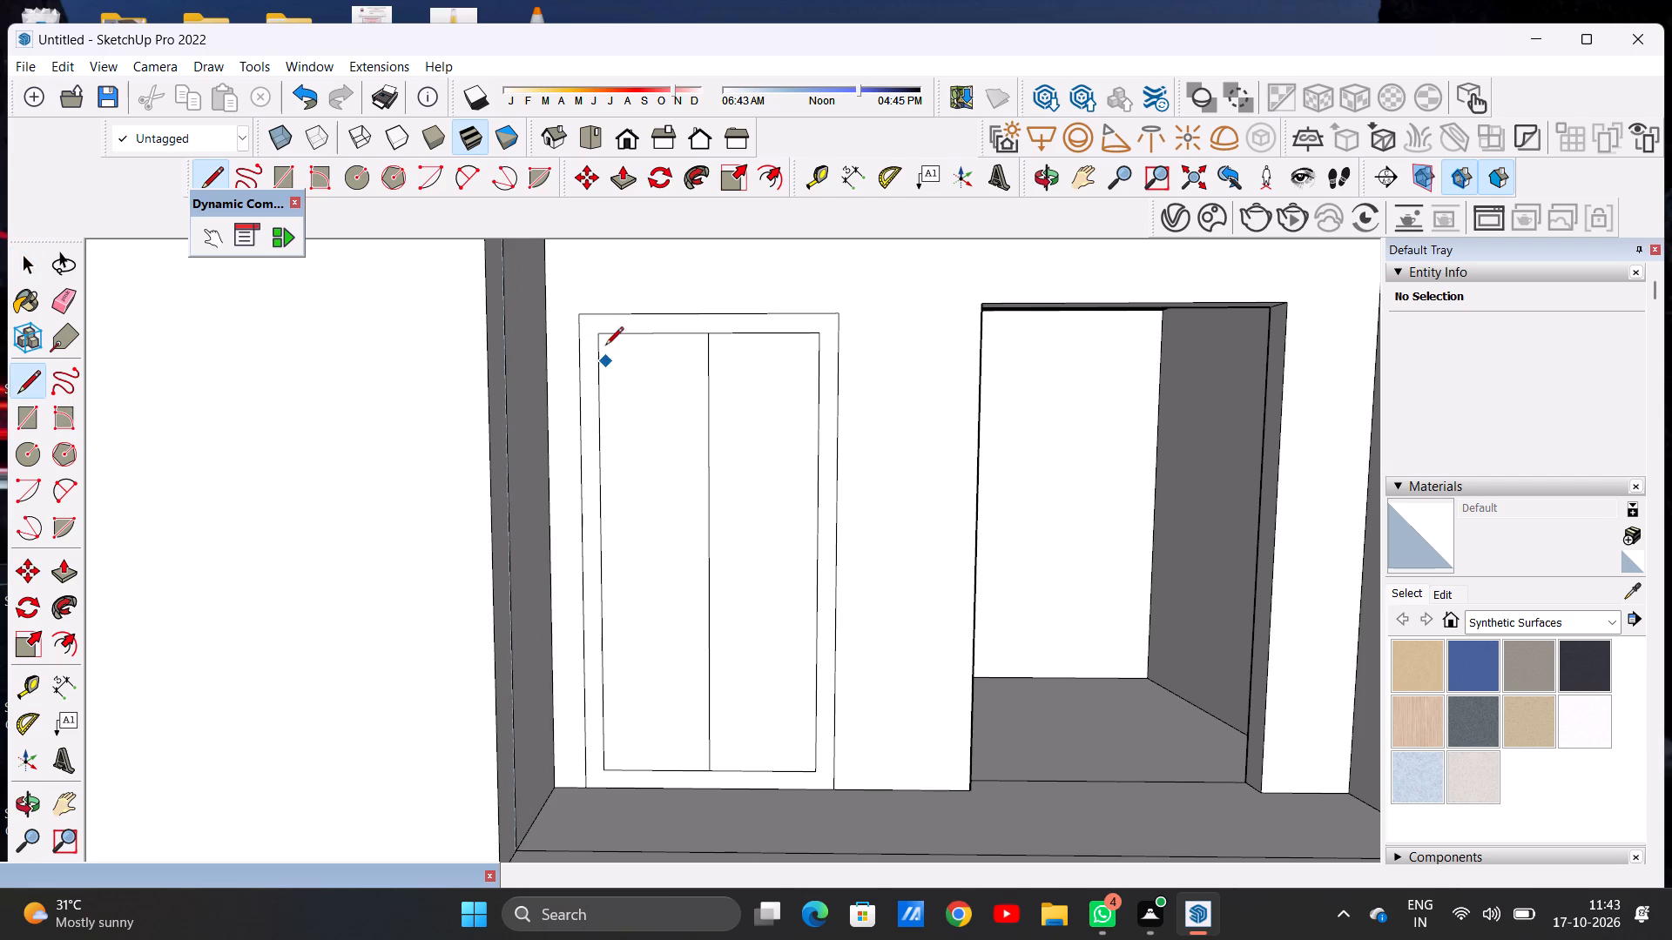
scroll(600, 305, up, 4)
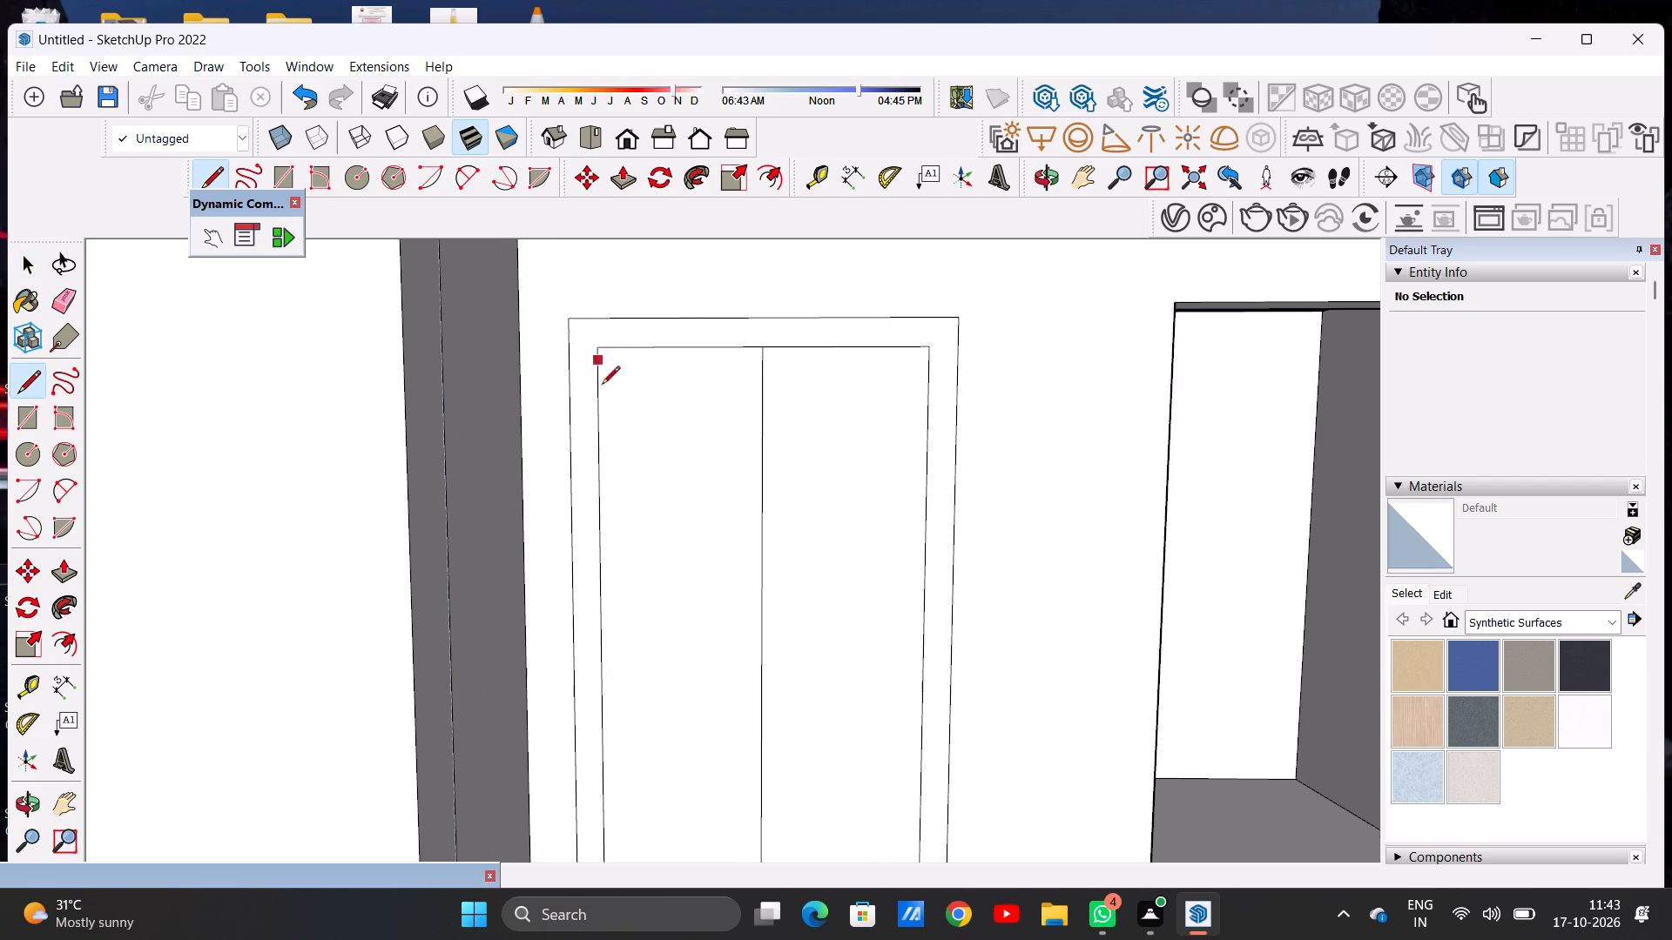
scroll(602, 470, down, 11)
scroll(632, 420, up, 10)
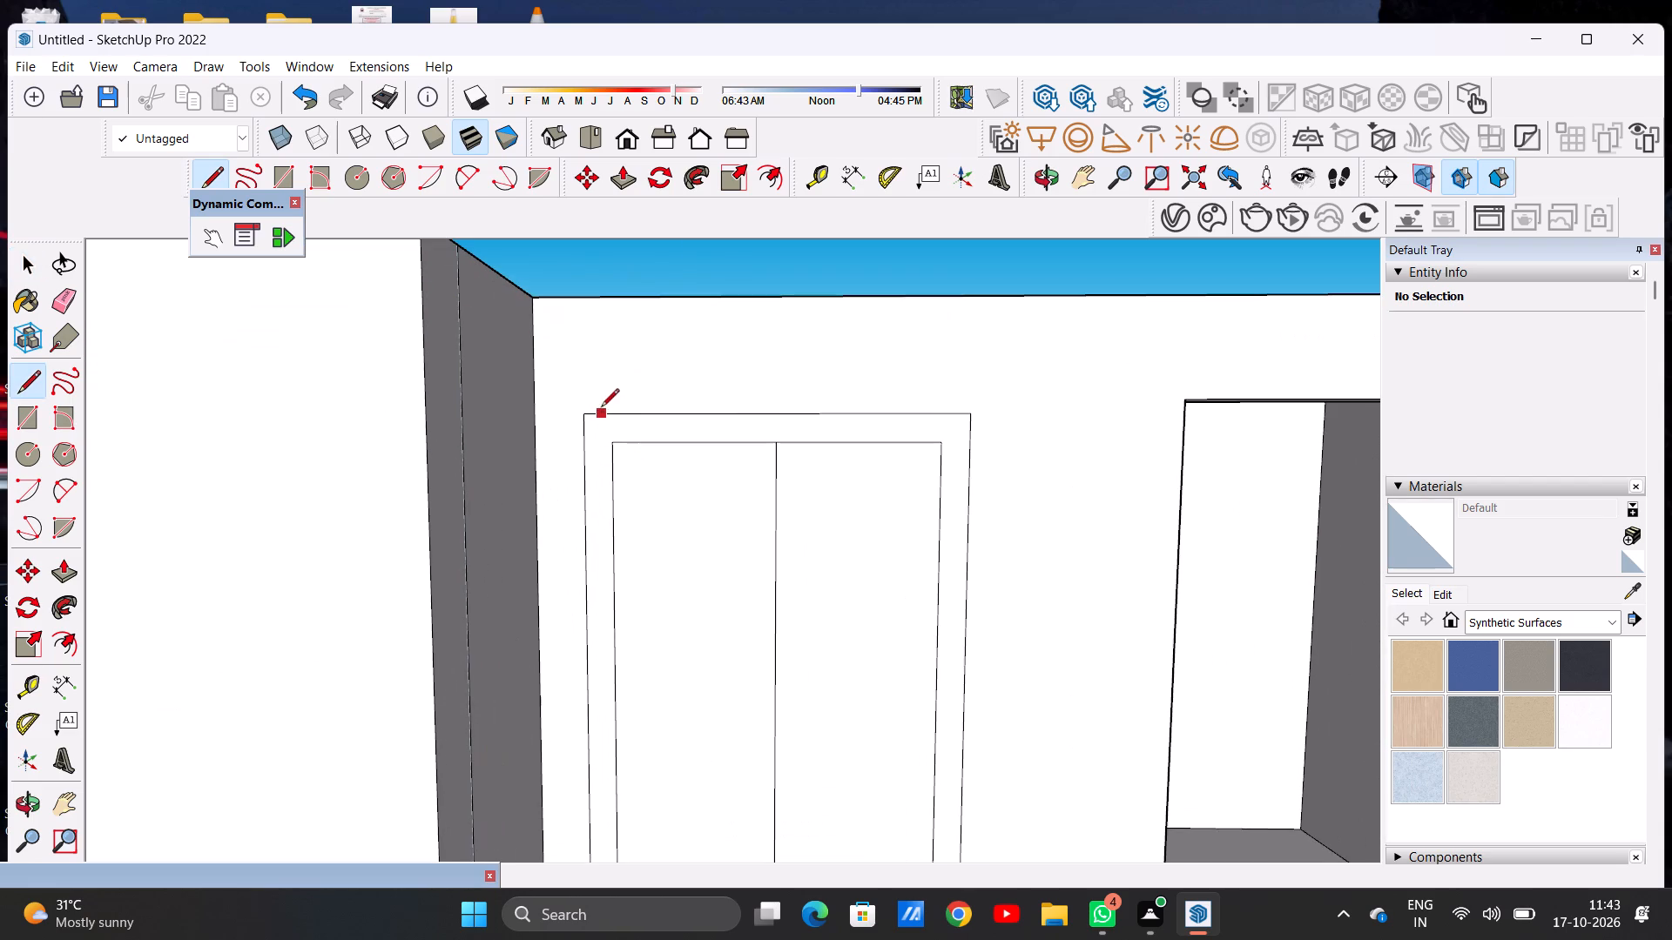
click(588, 414)
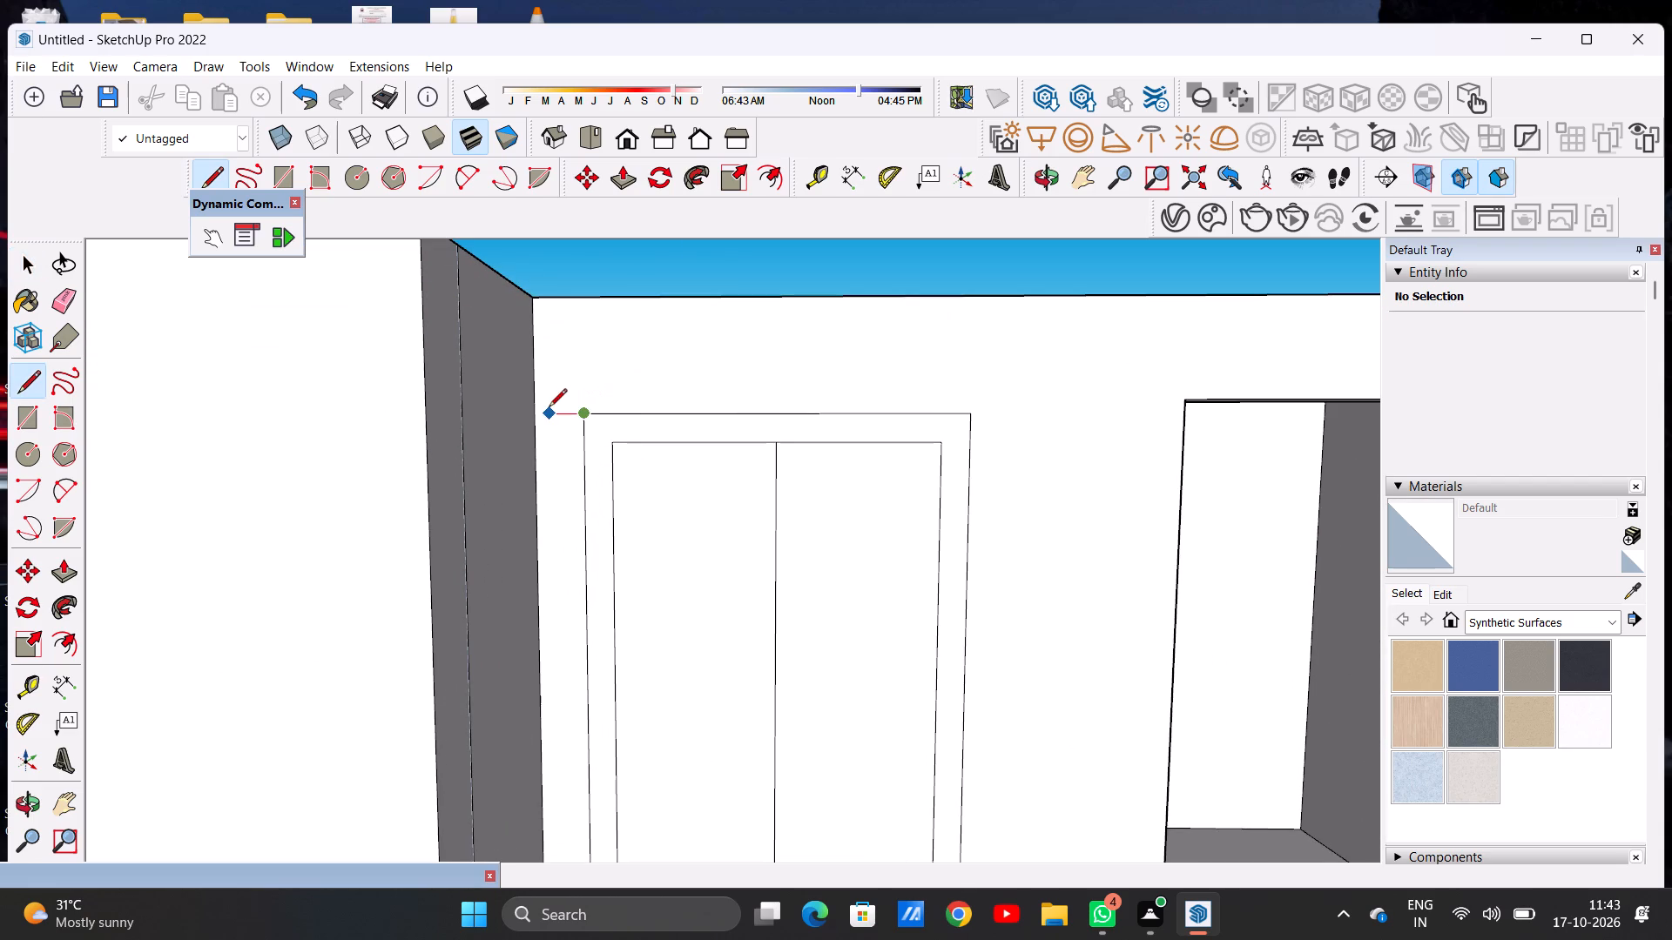
click(549, 408)
scroll(550, 427, down, 12)
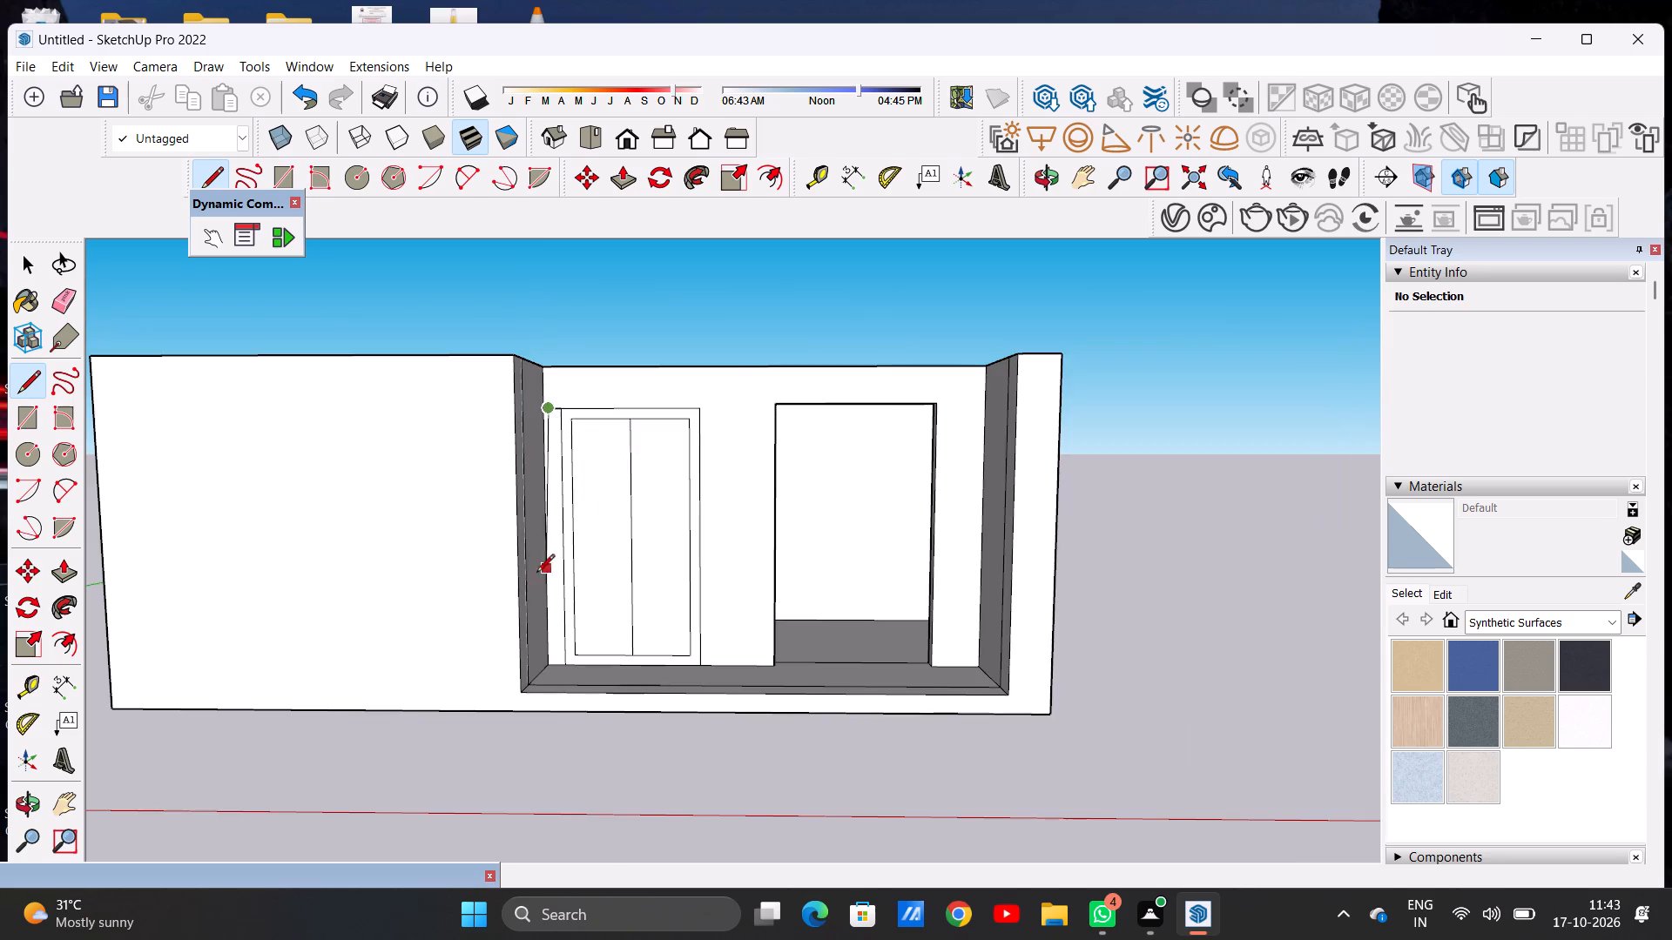
scroll(528, 594, up, 16)
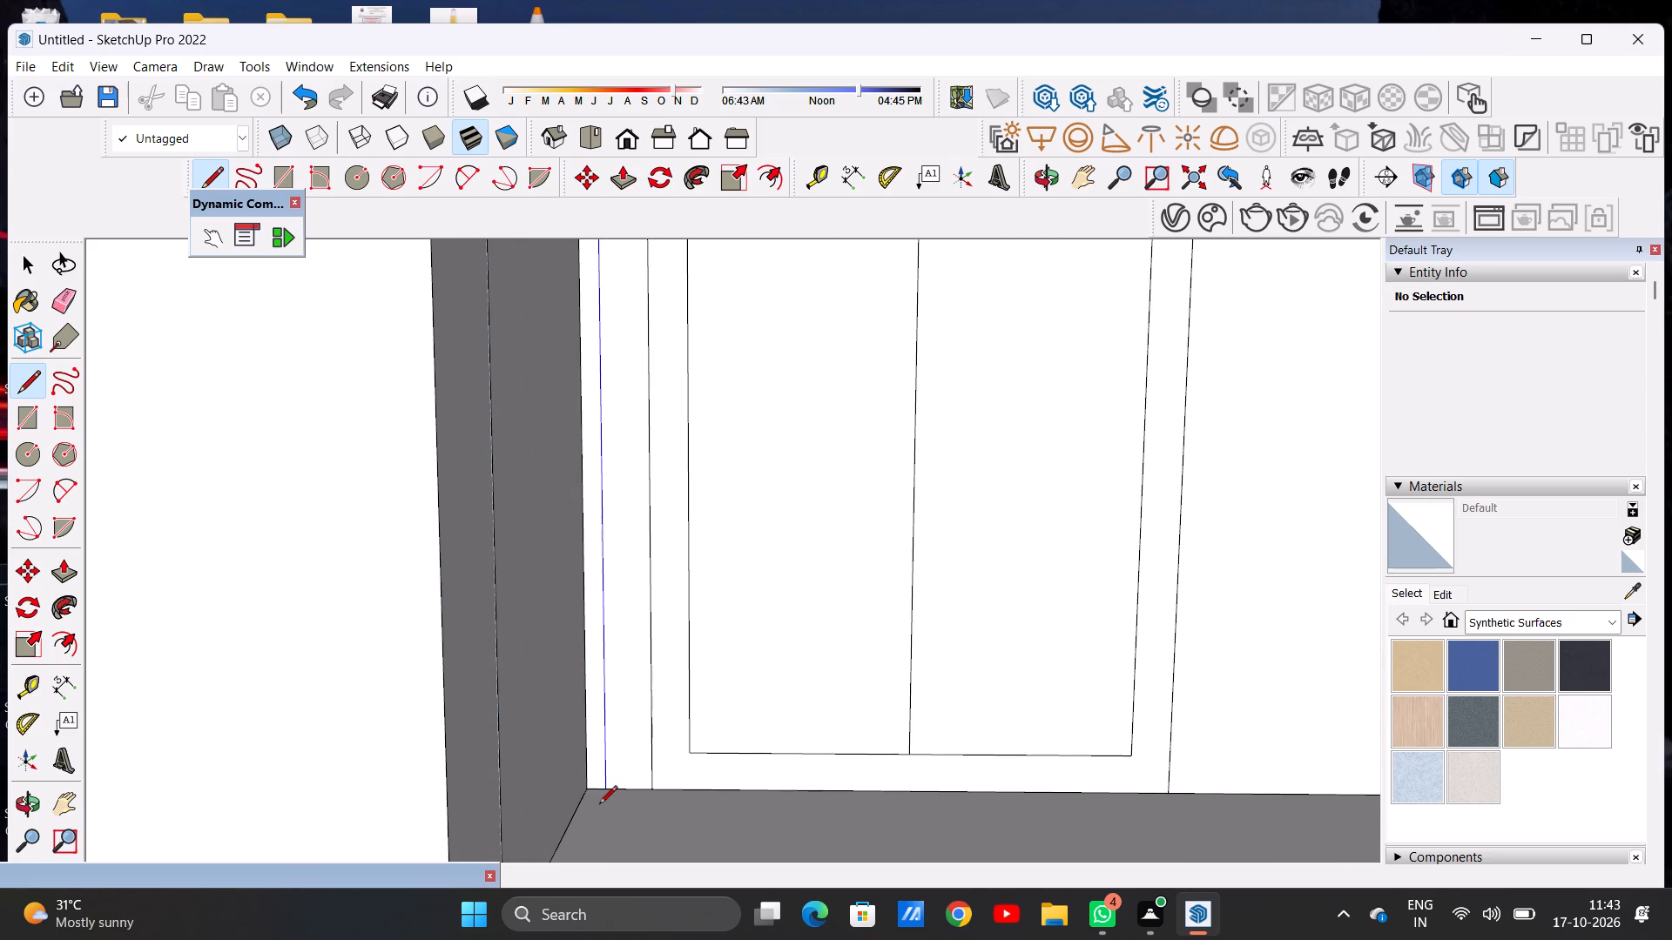
scroll(599, 805, up, 9)
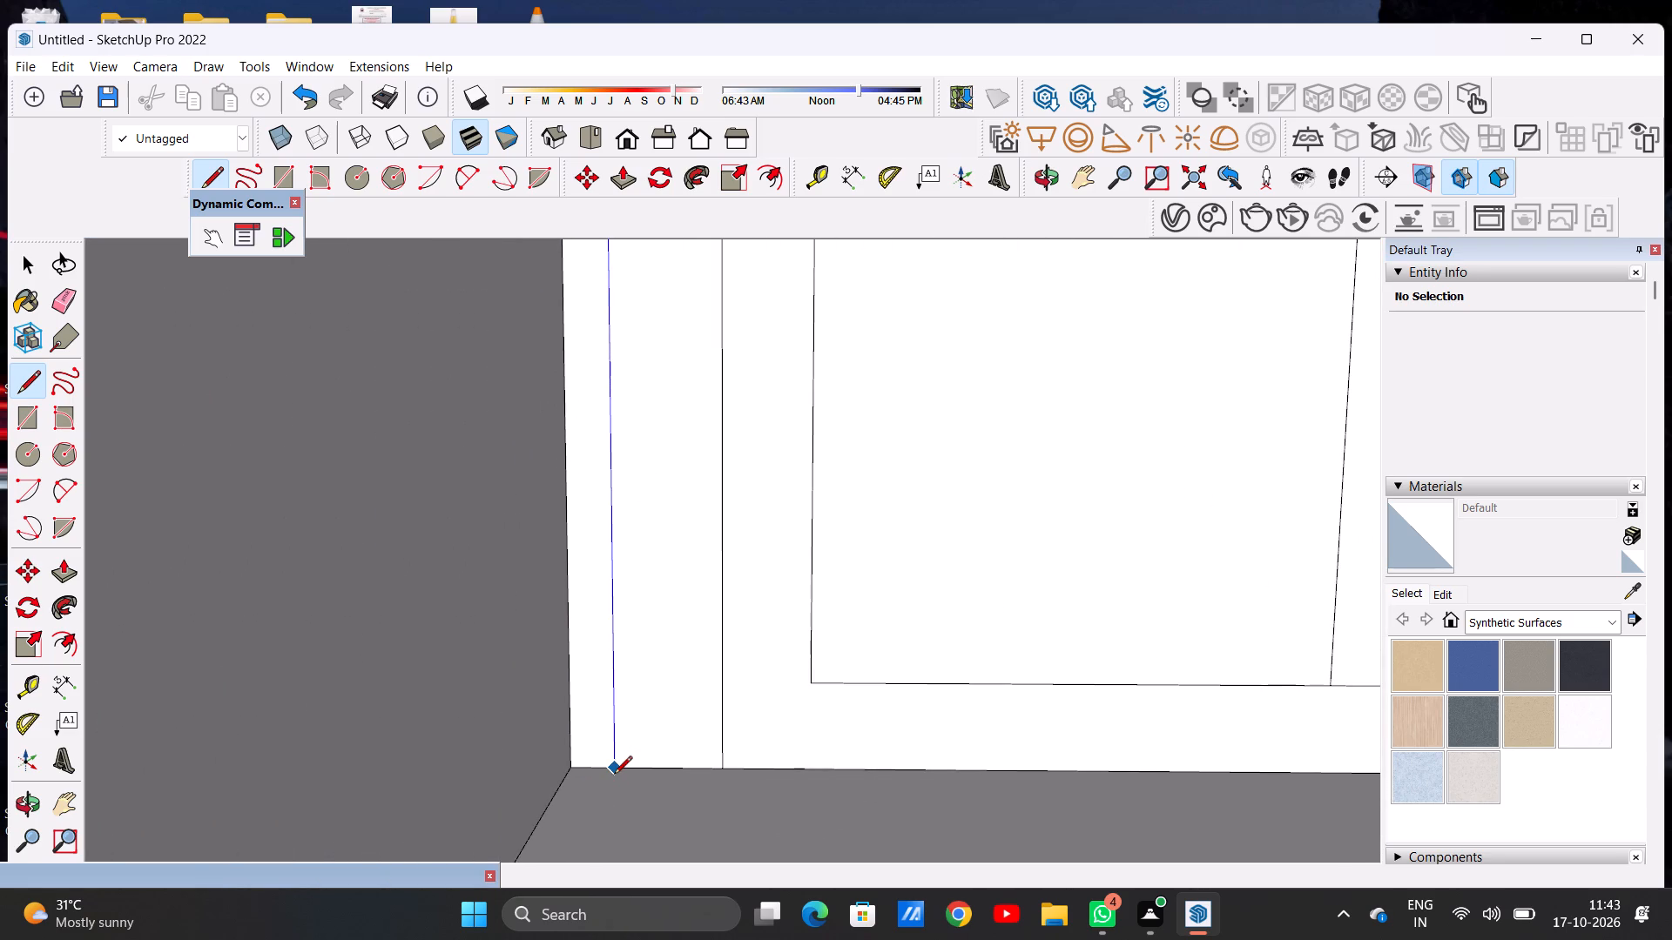
click(610, 771)
key(space)
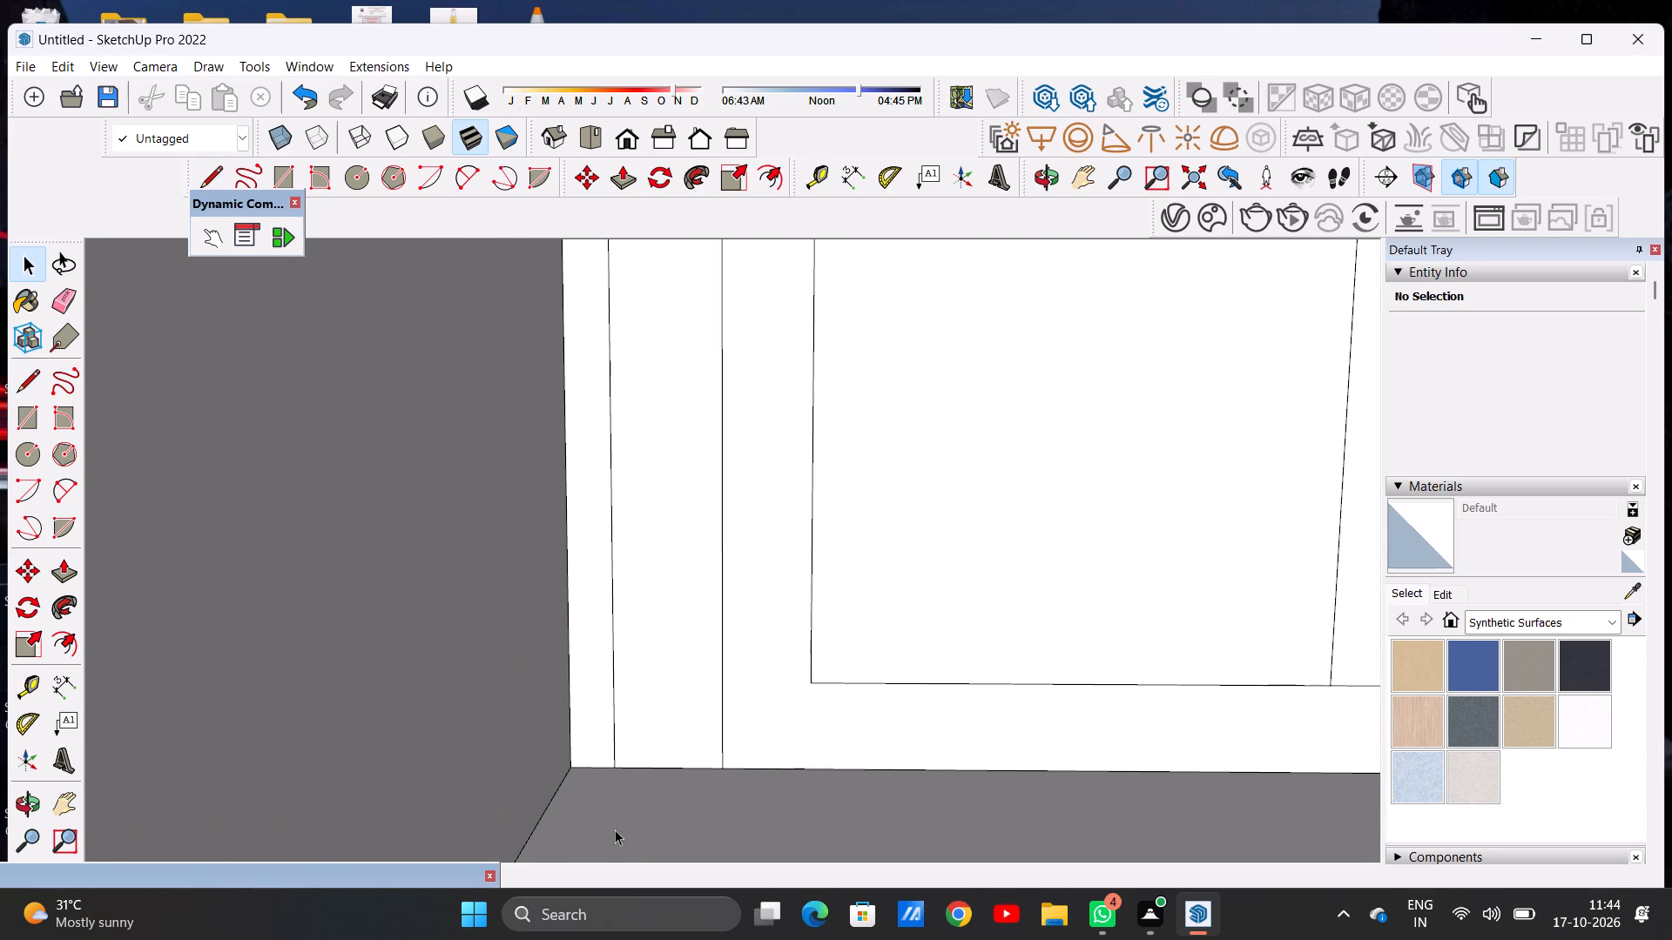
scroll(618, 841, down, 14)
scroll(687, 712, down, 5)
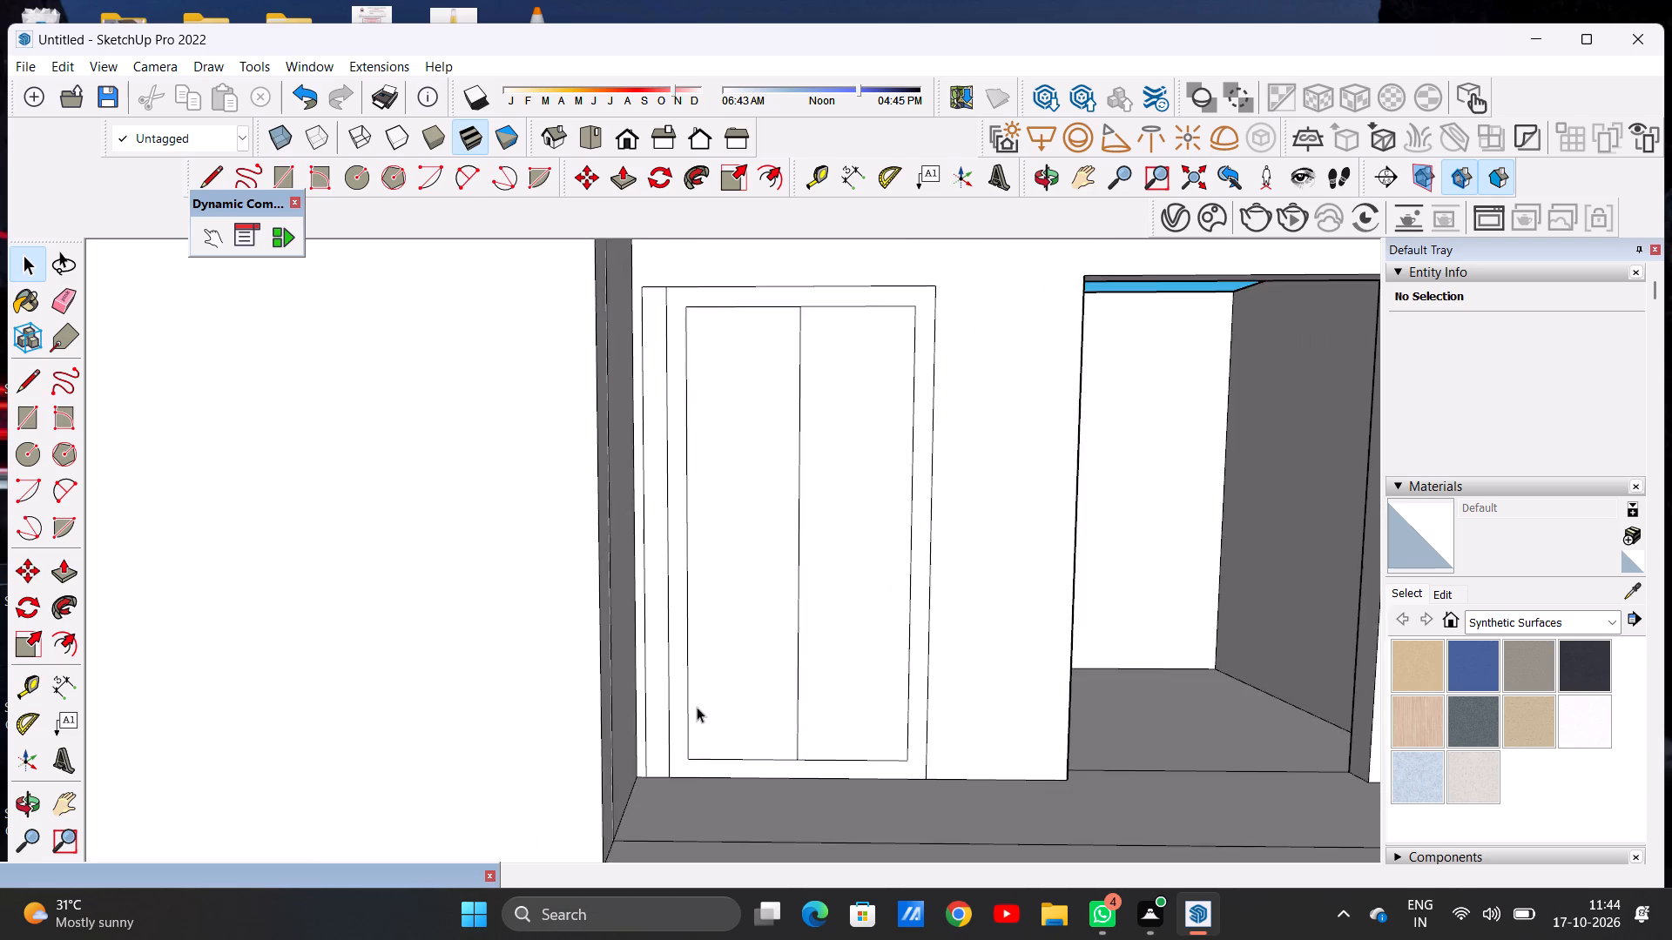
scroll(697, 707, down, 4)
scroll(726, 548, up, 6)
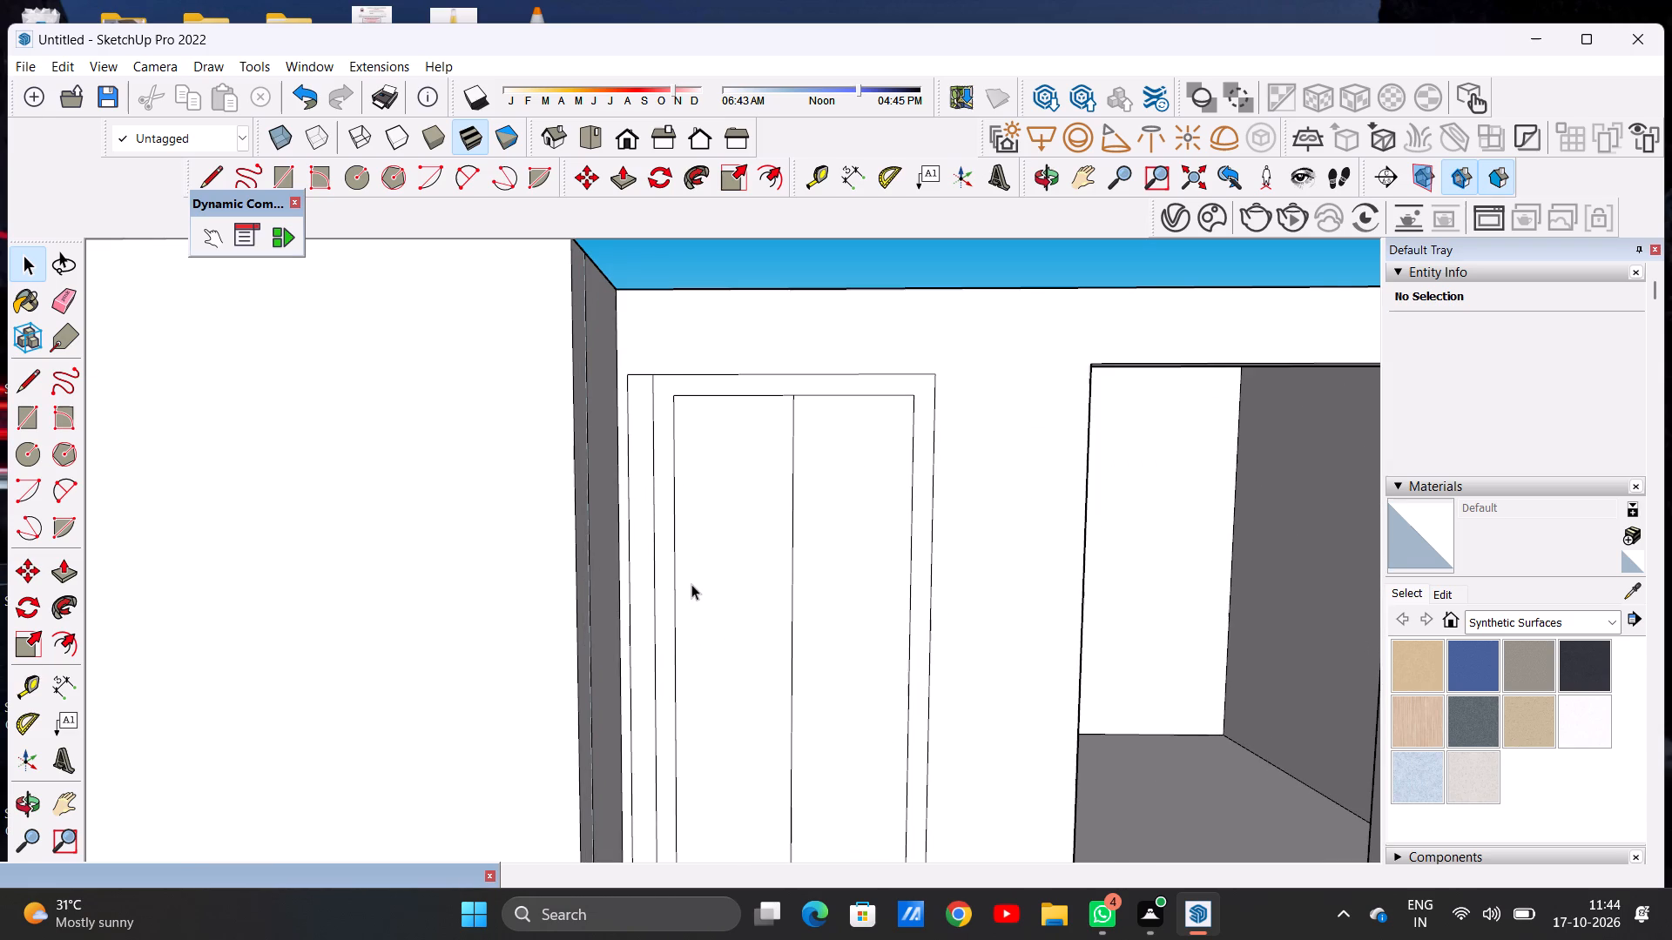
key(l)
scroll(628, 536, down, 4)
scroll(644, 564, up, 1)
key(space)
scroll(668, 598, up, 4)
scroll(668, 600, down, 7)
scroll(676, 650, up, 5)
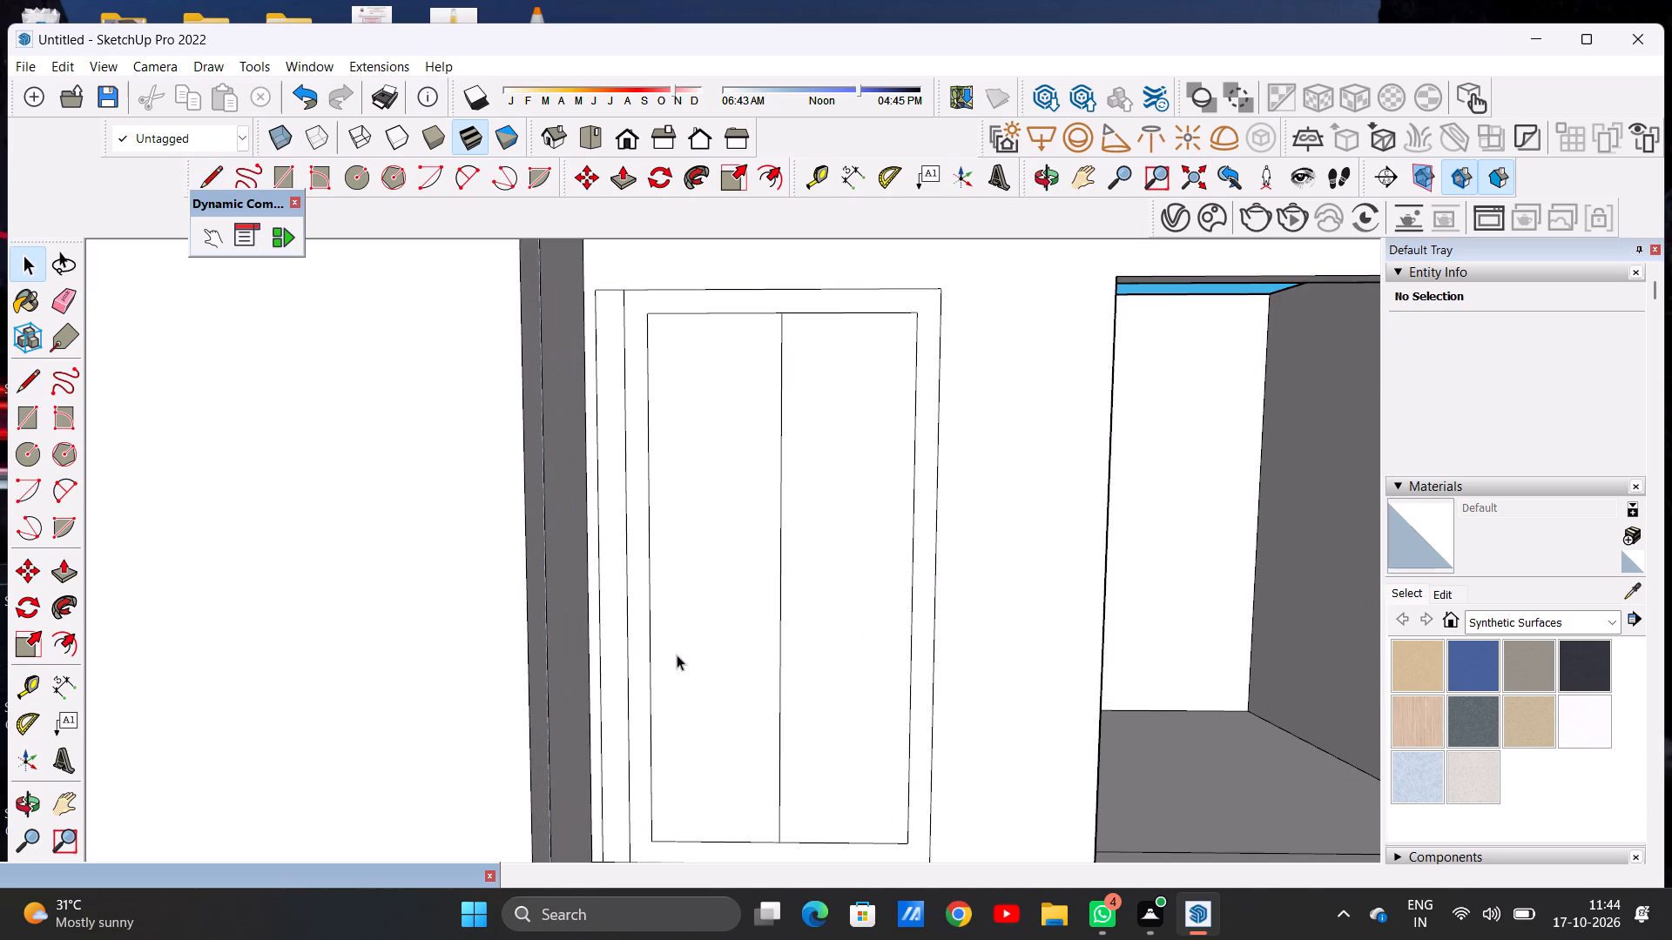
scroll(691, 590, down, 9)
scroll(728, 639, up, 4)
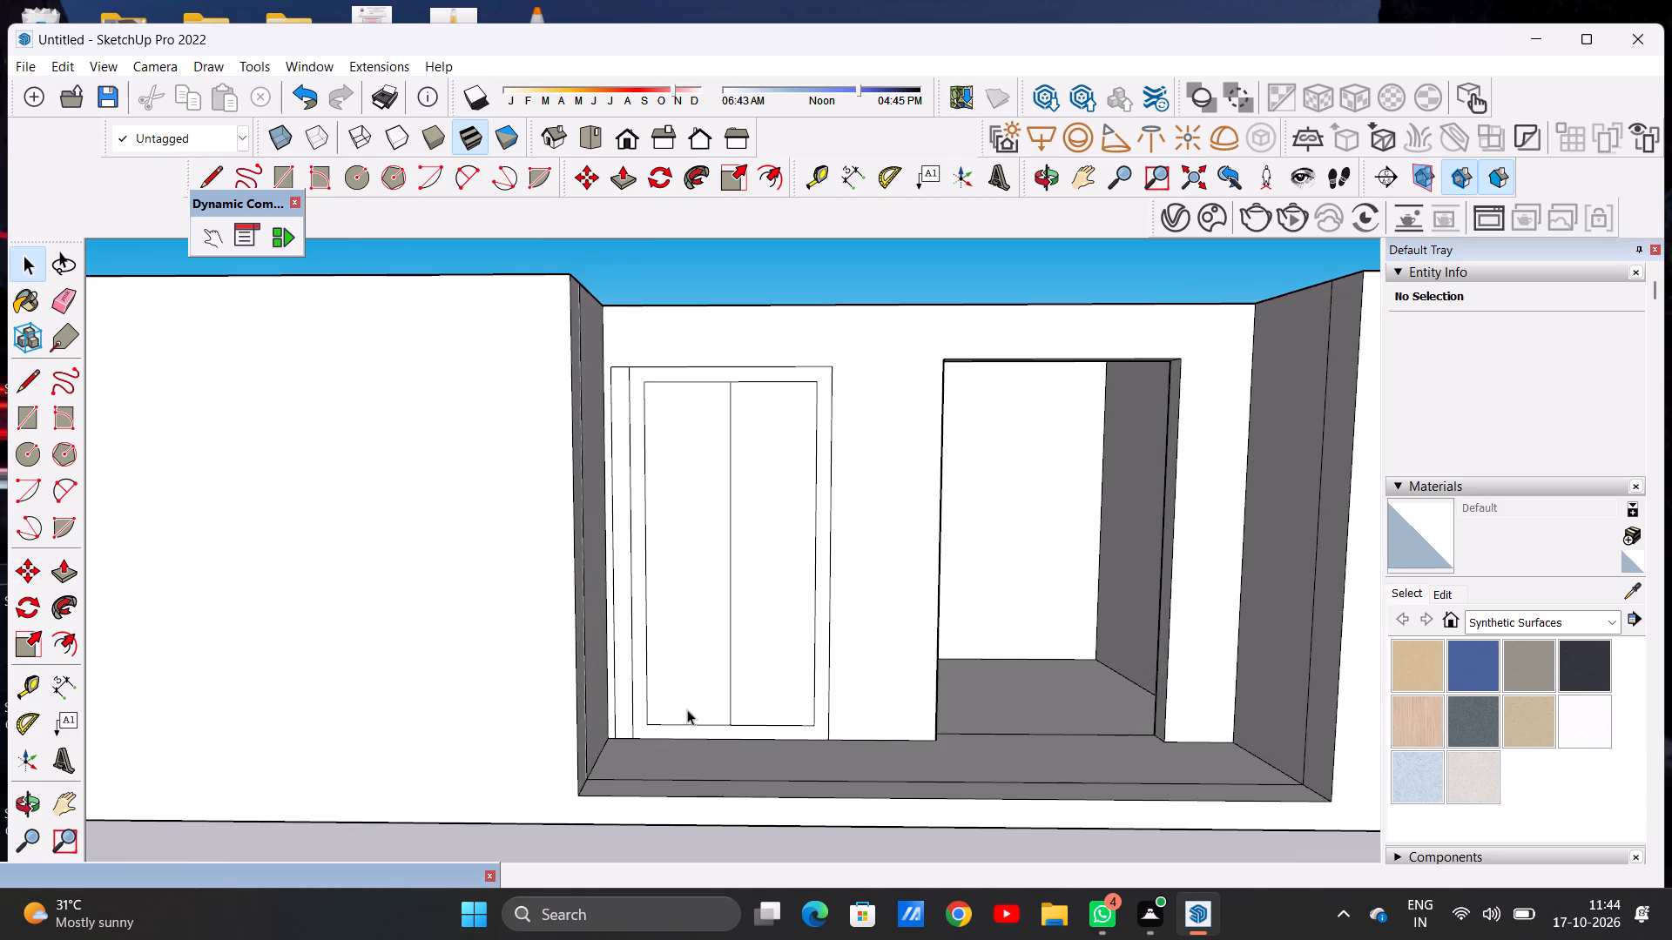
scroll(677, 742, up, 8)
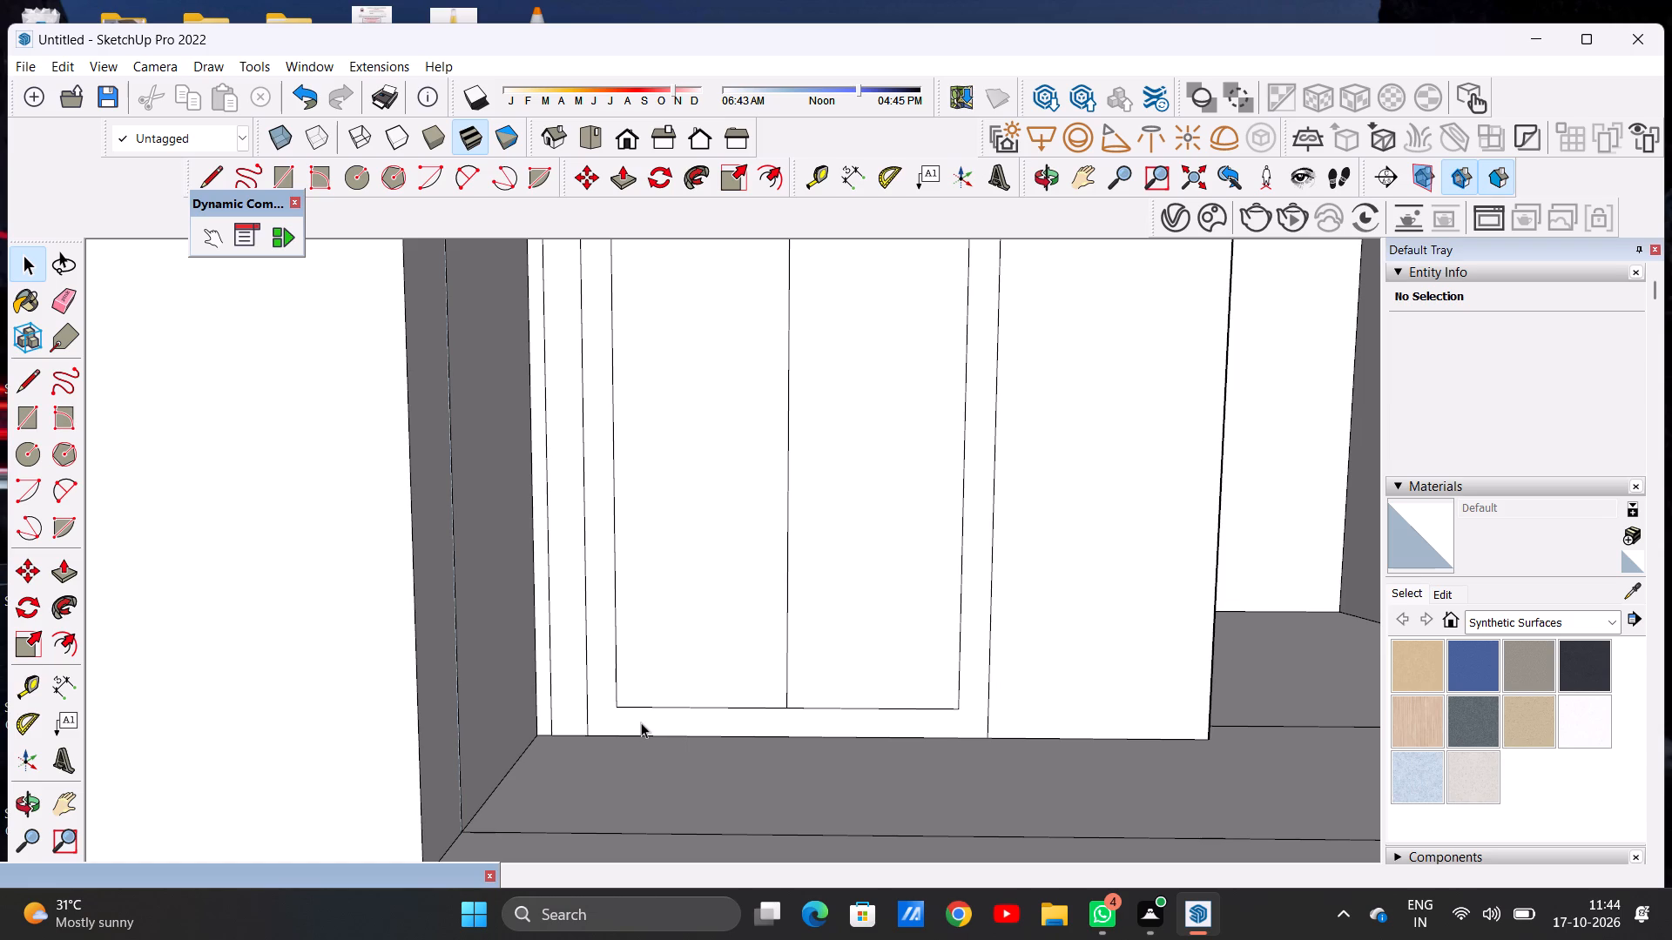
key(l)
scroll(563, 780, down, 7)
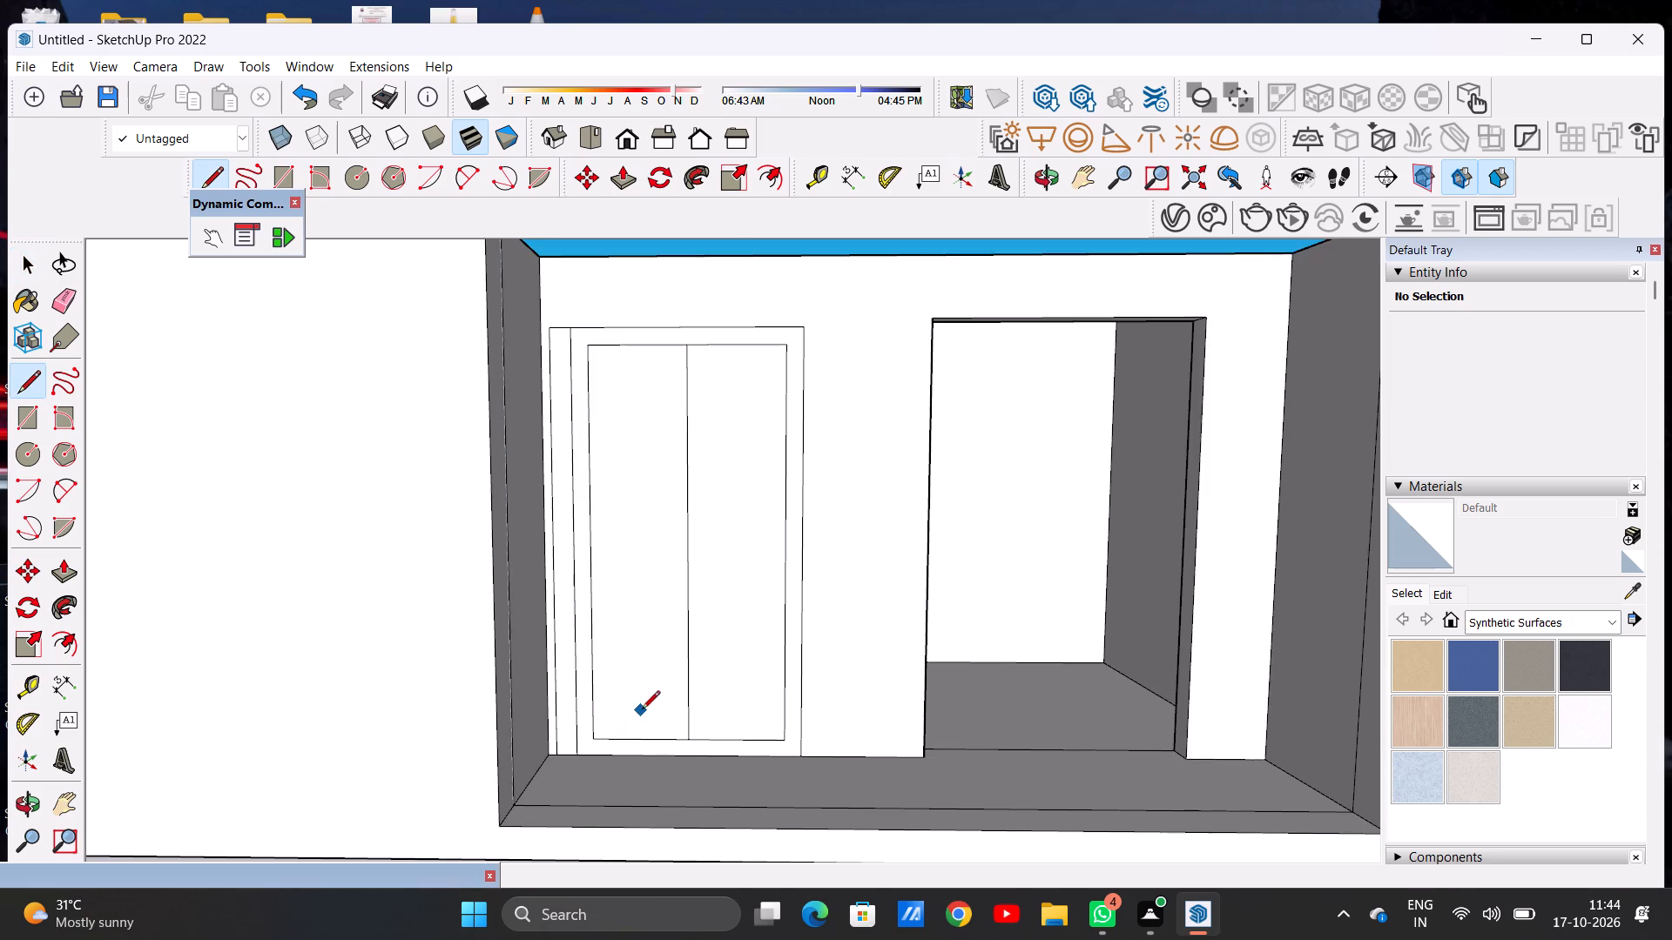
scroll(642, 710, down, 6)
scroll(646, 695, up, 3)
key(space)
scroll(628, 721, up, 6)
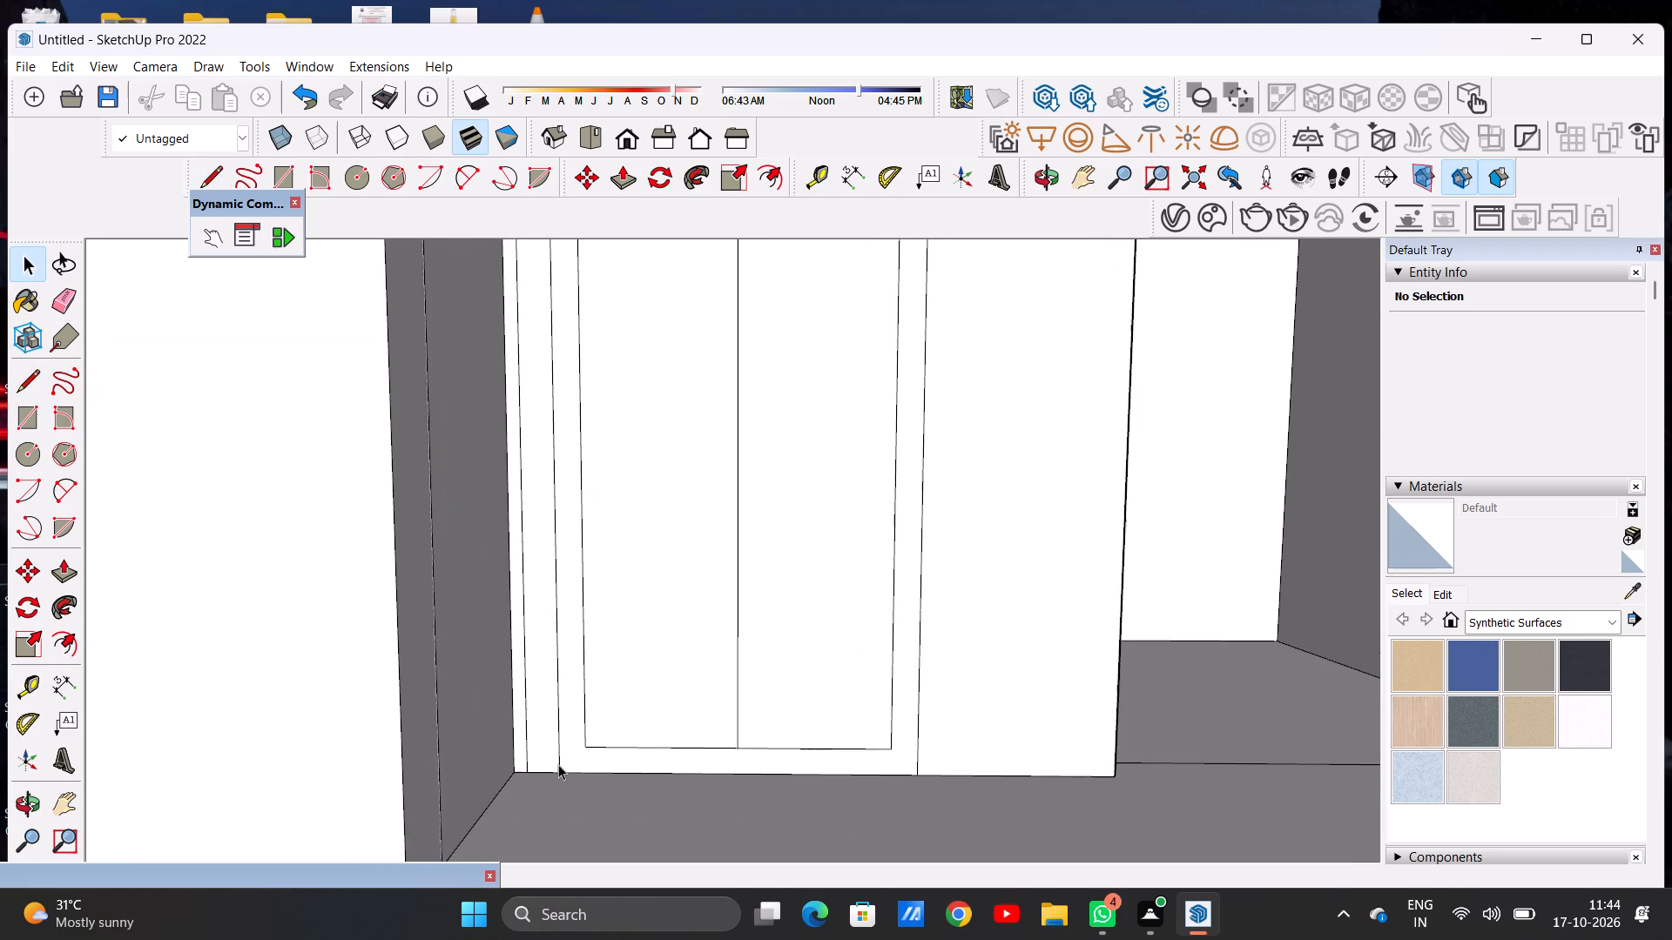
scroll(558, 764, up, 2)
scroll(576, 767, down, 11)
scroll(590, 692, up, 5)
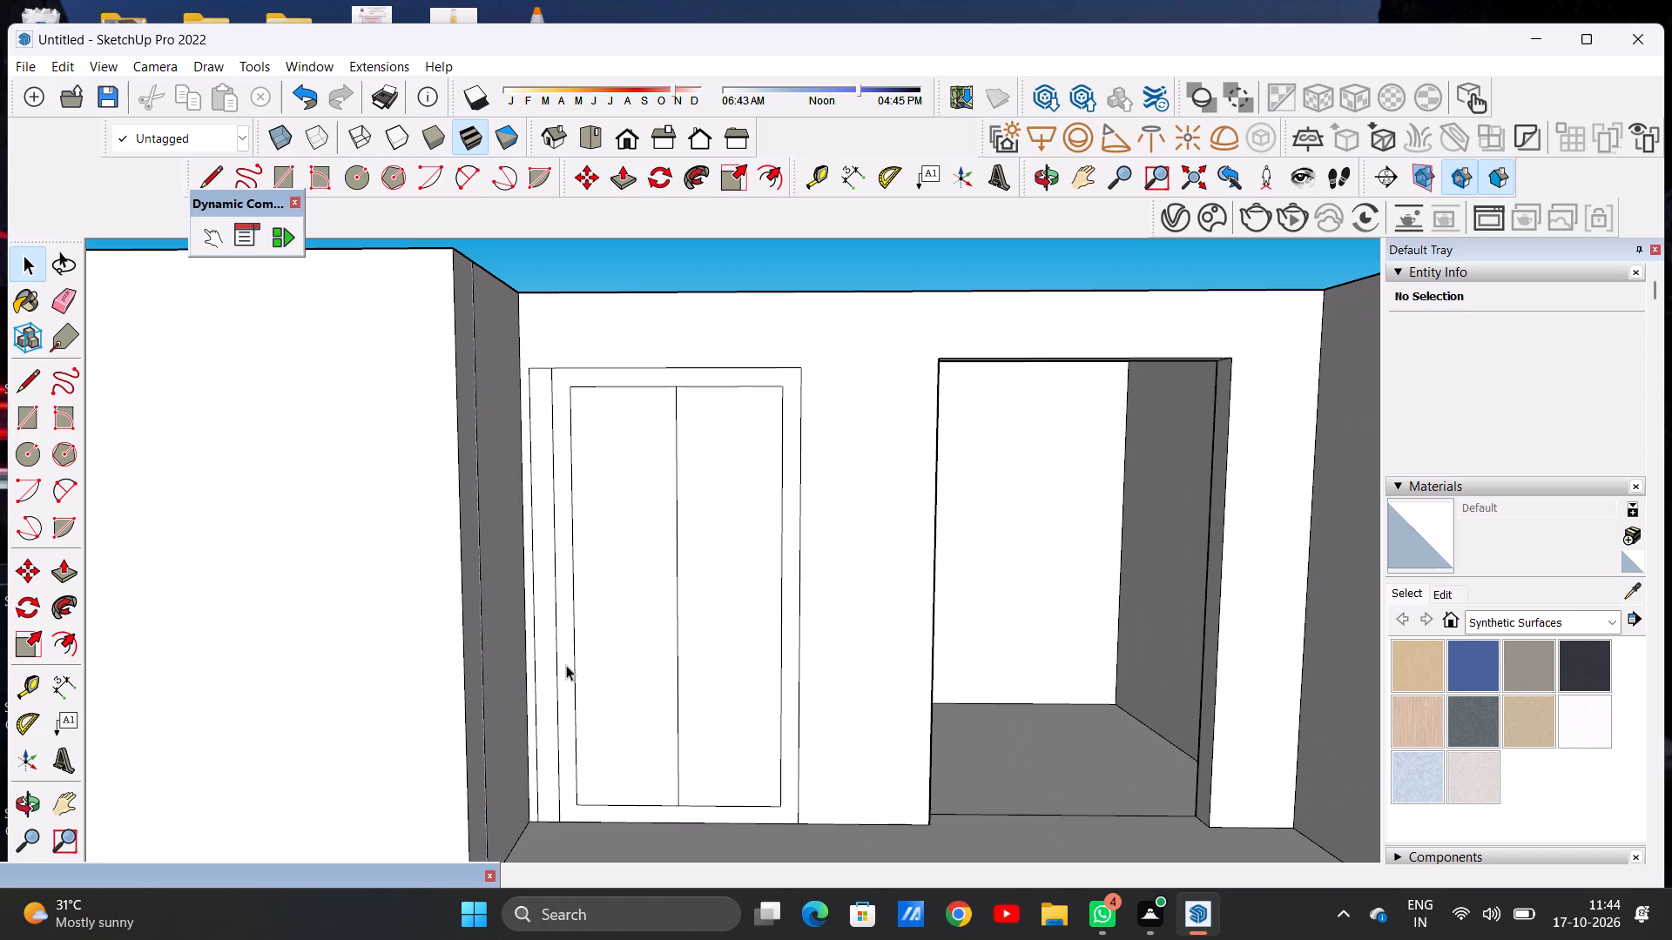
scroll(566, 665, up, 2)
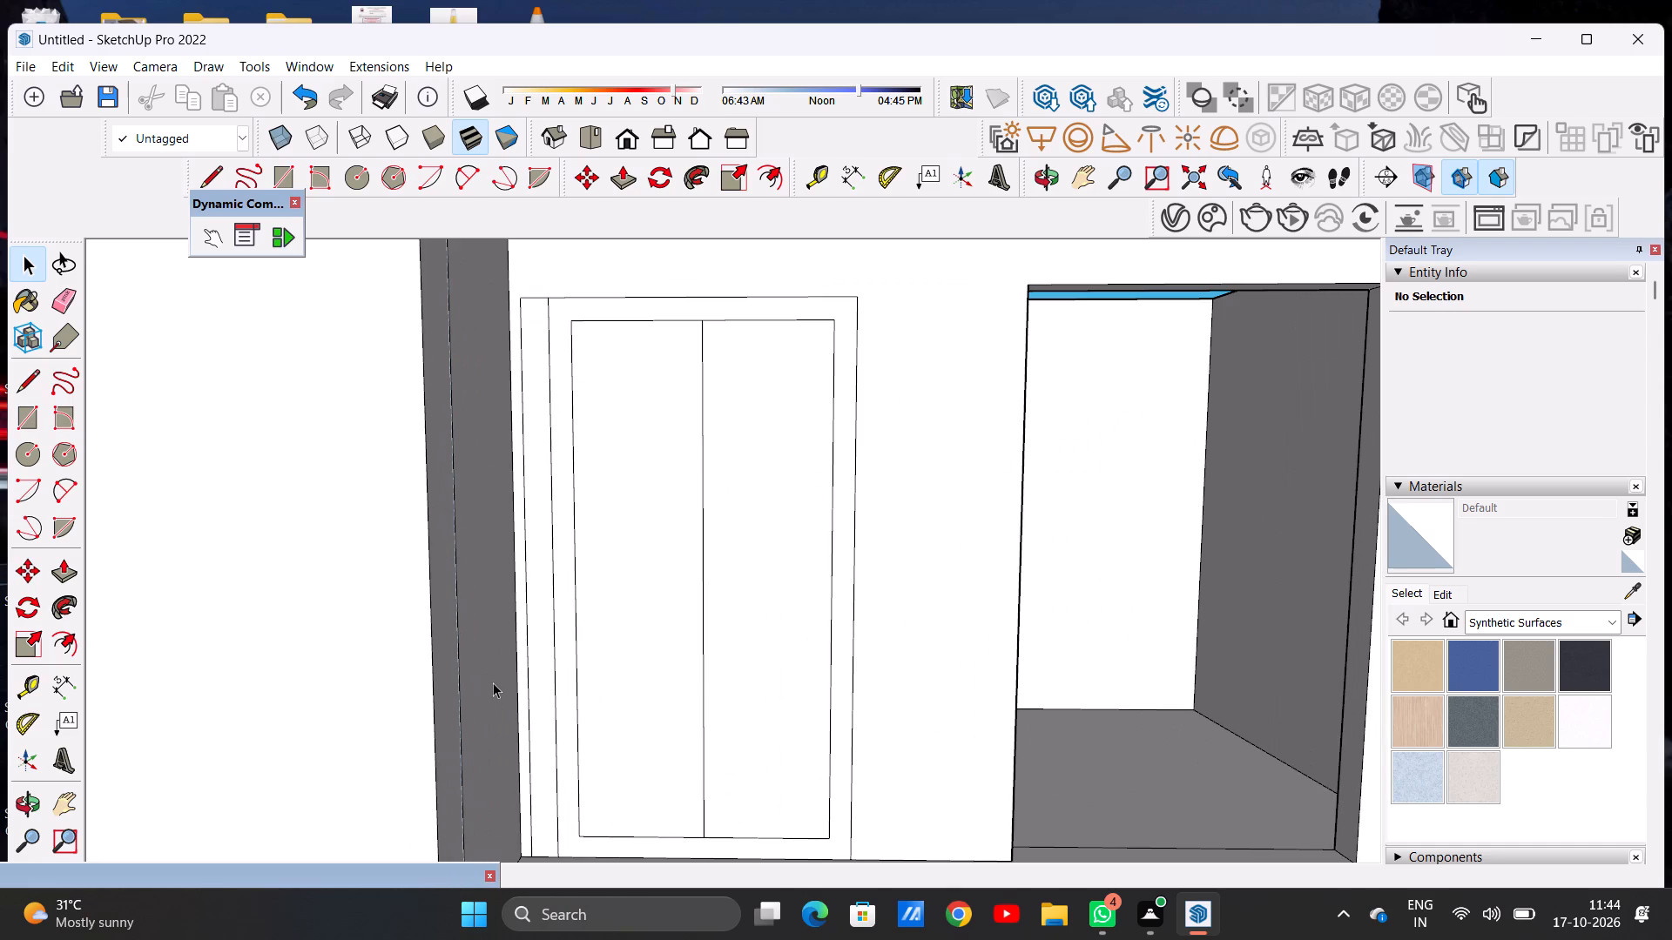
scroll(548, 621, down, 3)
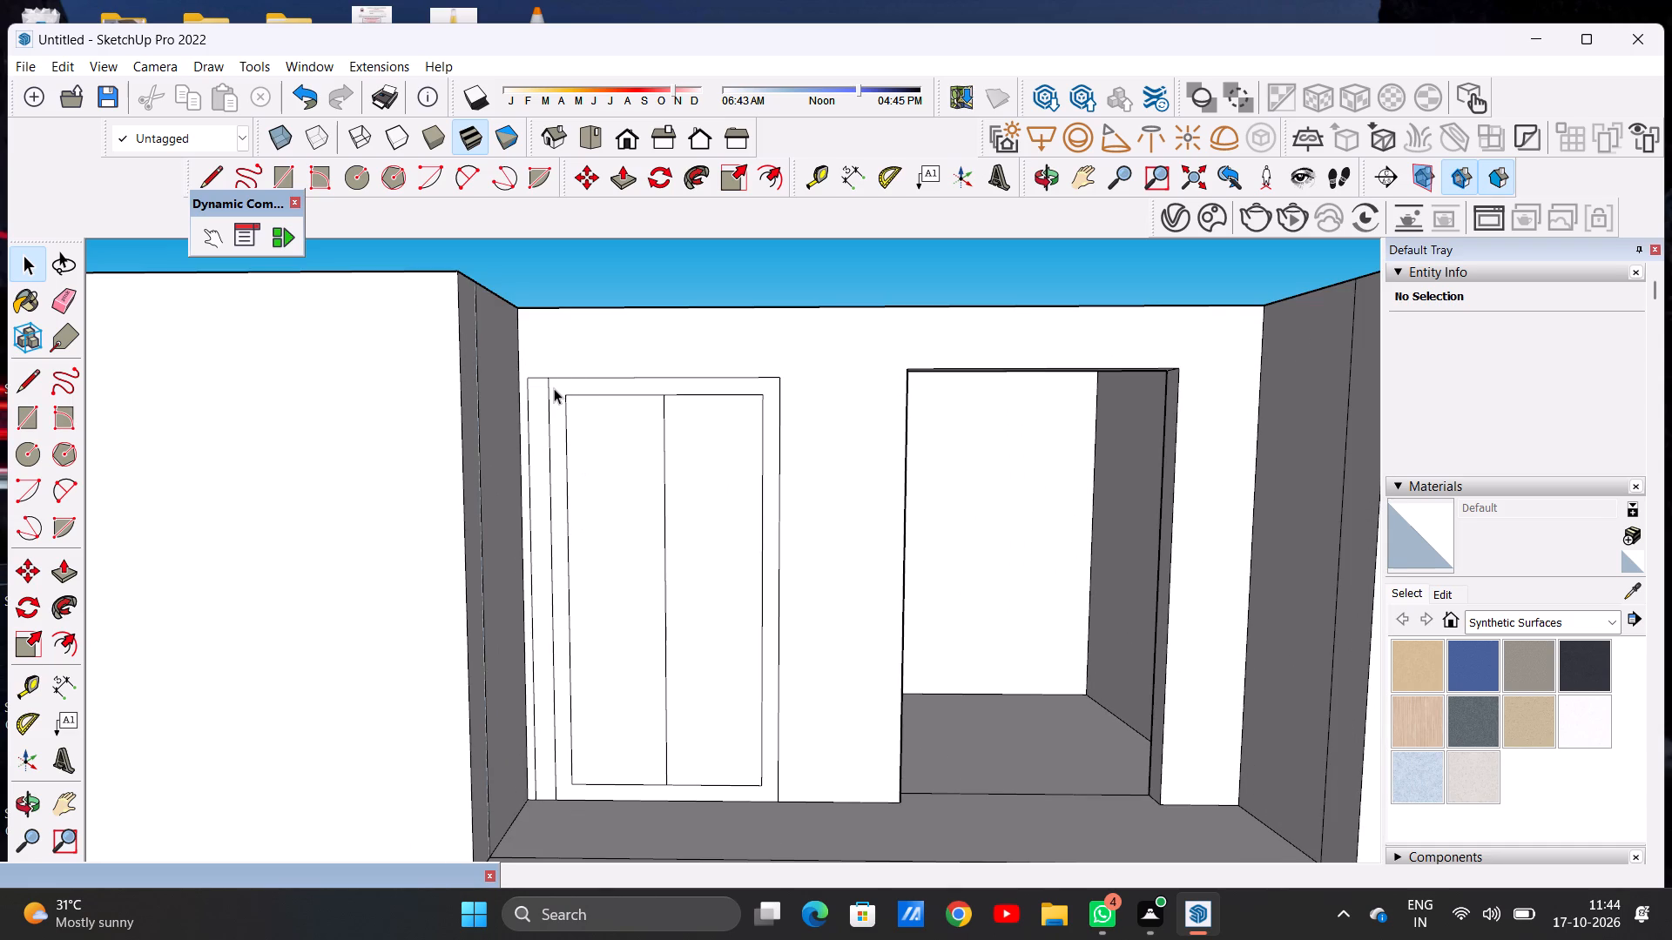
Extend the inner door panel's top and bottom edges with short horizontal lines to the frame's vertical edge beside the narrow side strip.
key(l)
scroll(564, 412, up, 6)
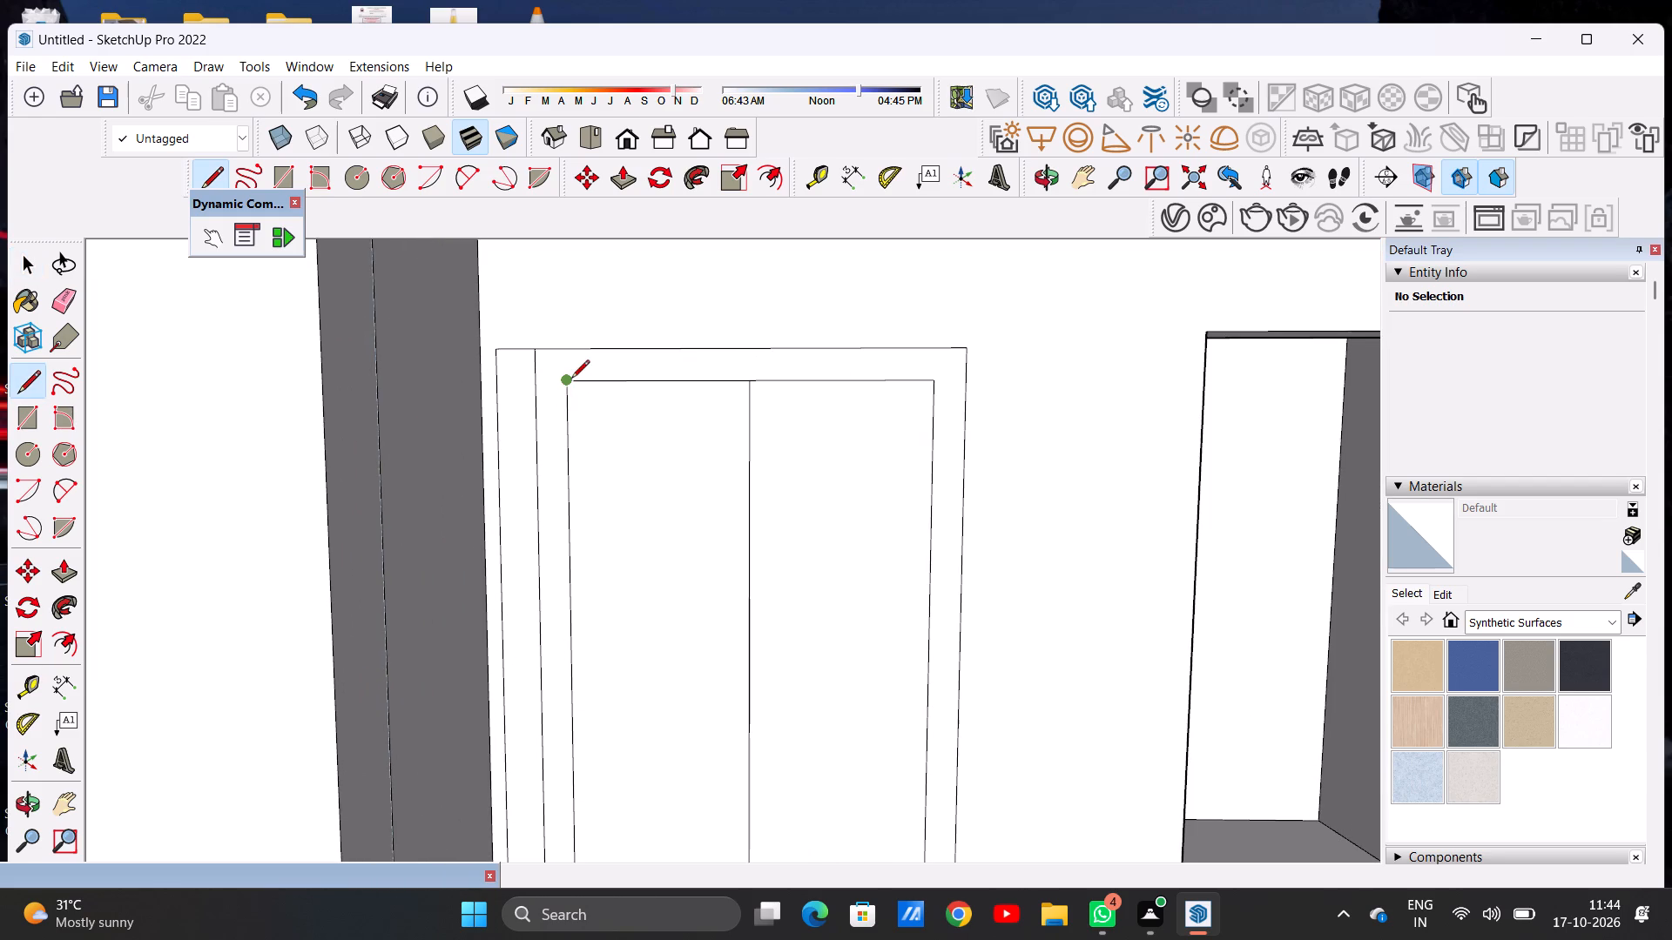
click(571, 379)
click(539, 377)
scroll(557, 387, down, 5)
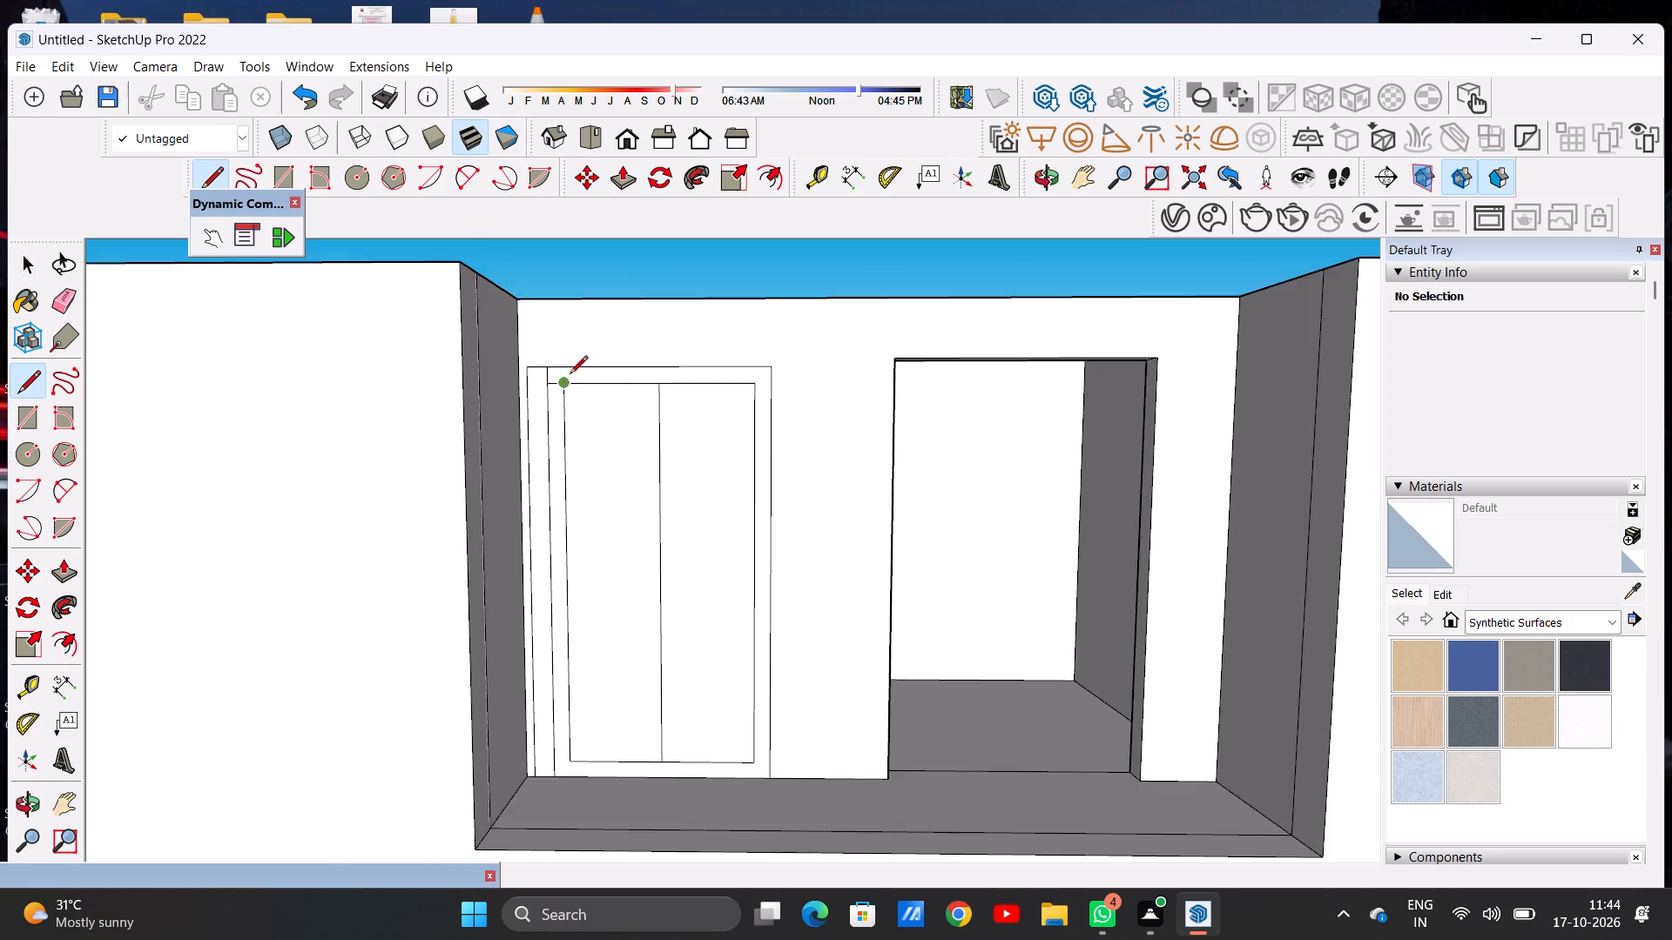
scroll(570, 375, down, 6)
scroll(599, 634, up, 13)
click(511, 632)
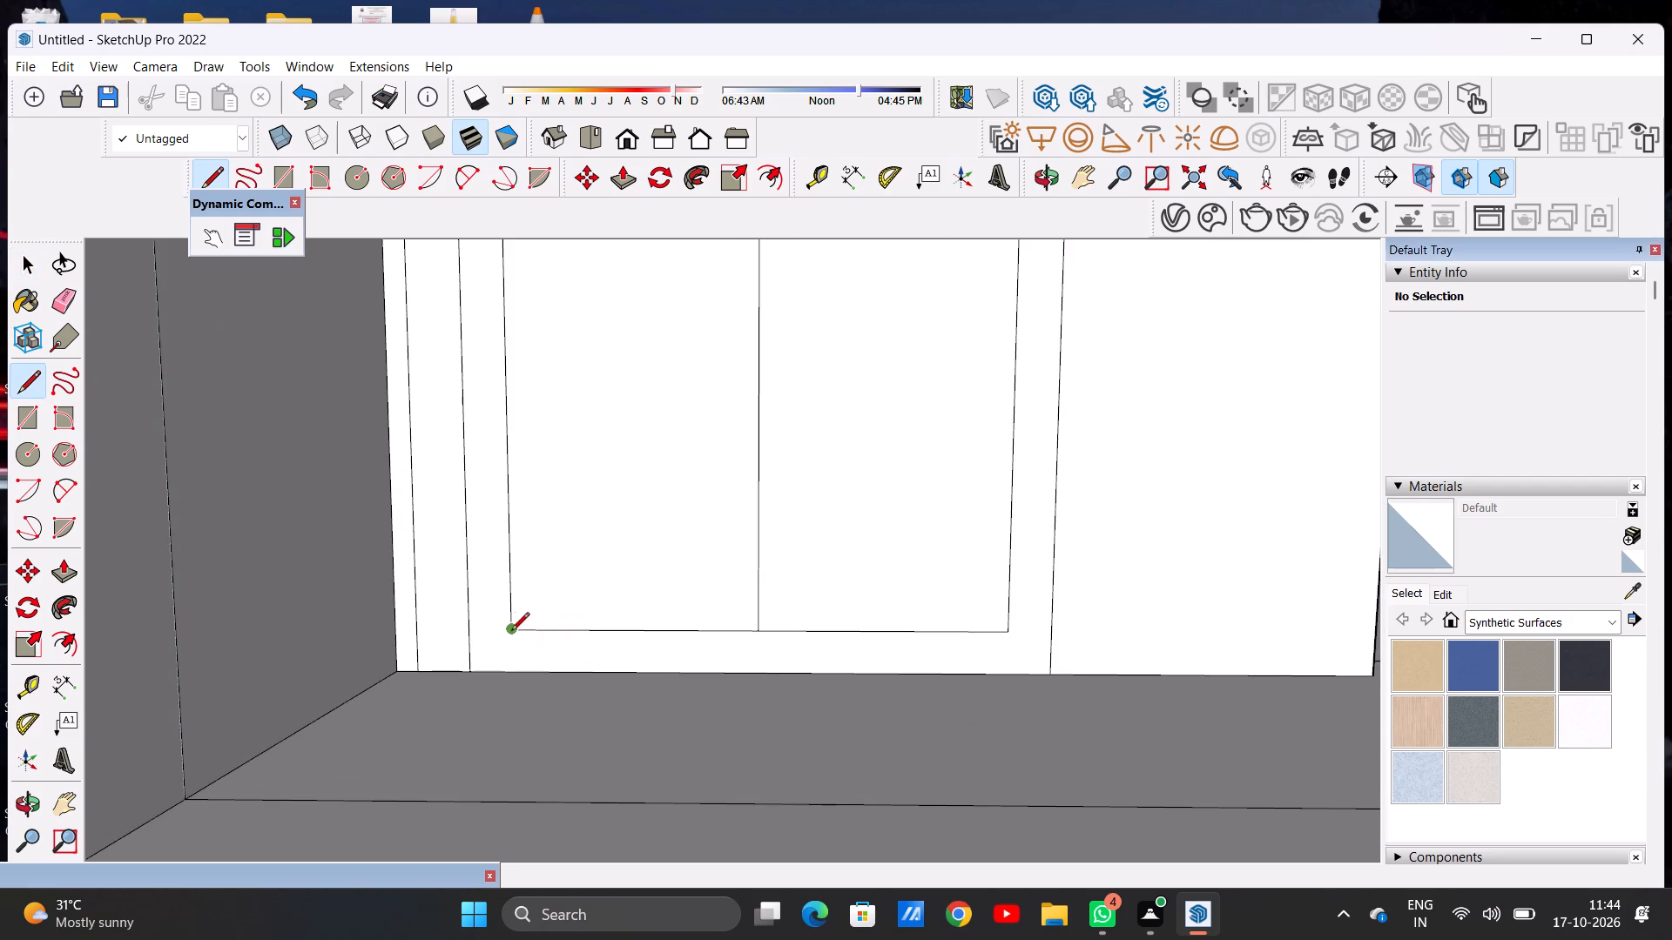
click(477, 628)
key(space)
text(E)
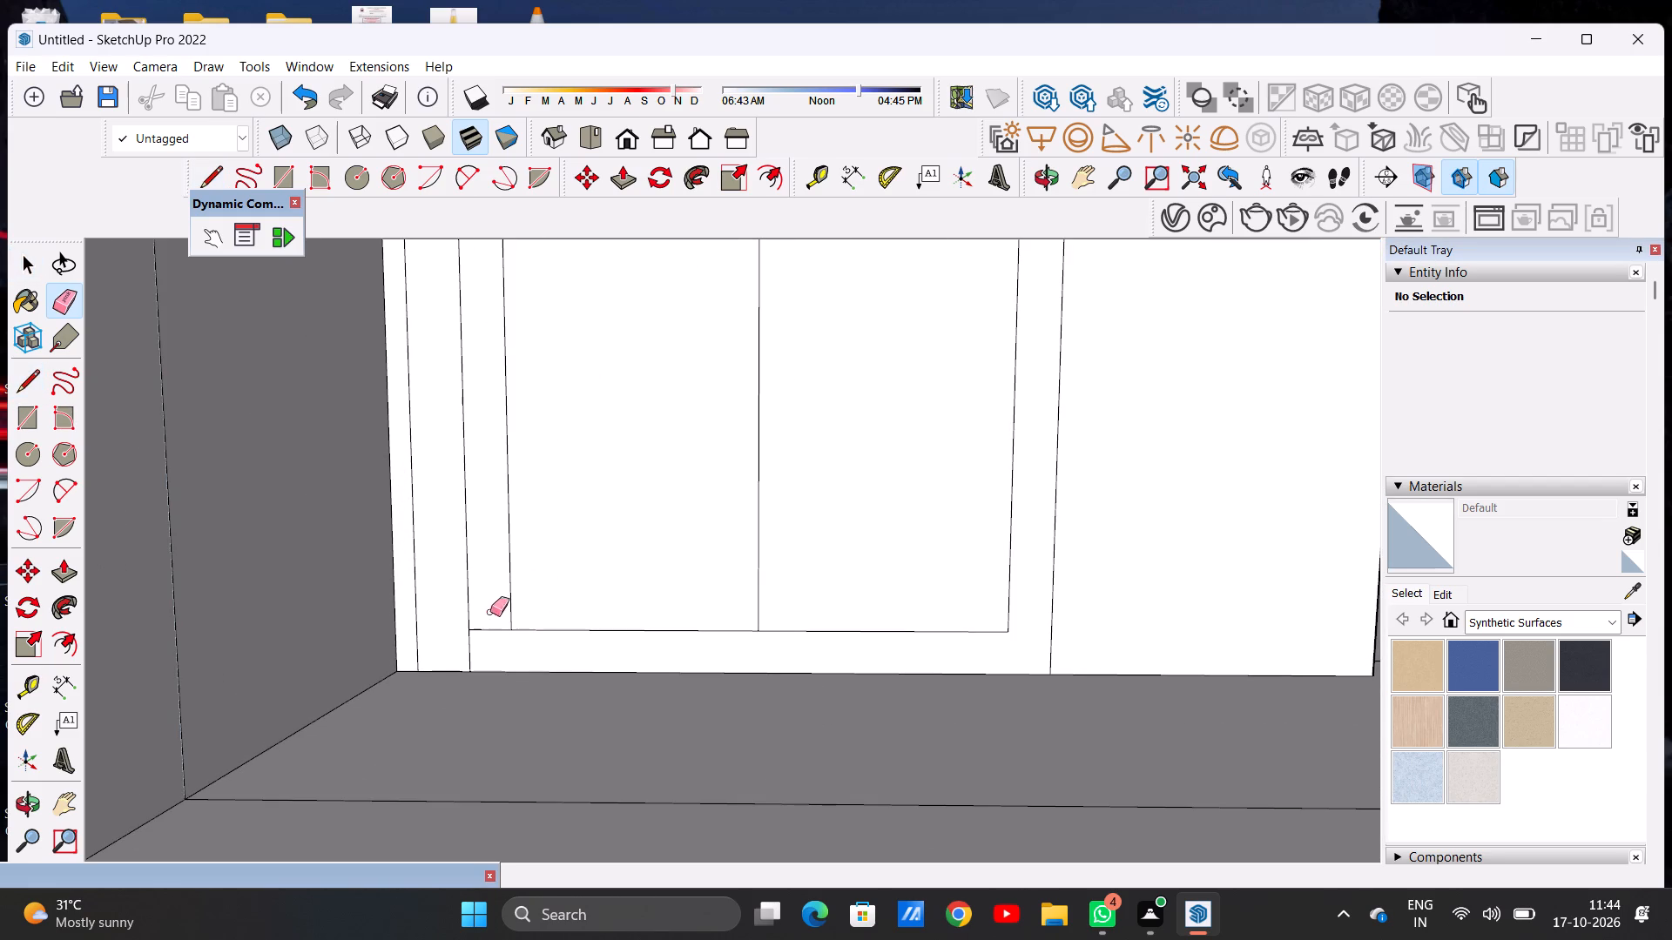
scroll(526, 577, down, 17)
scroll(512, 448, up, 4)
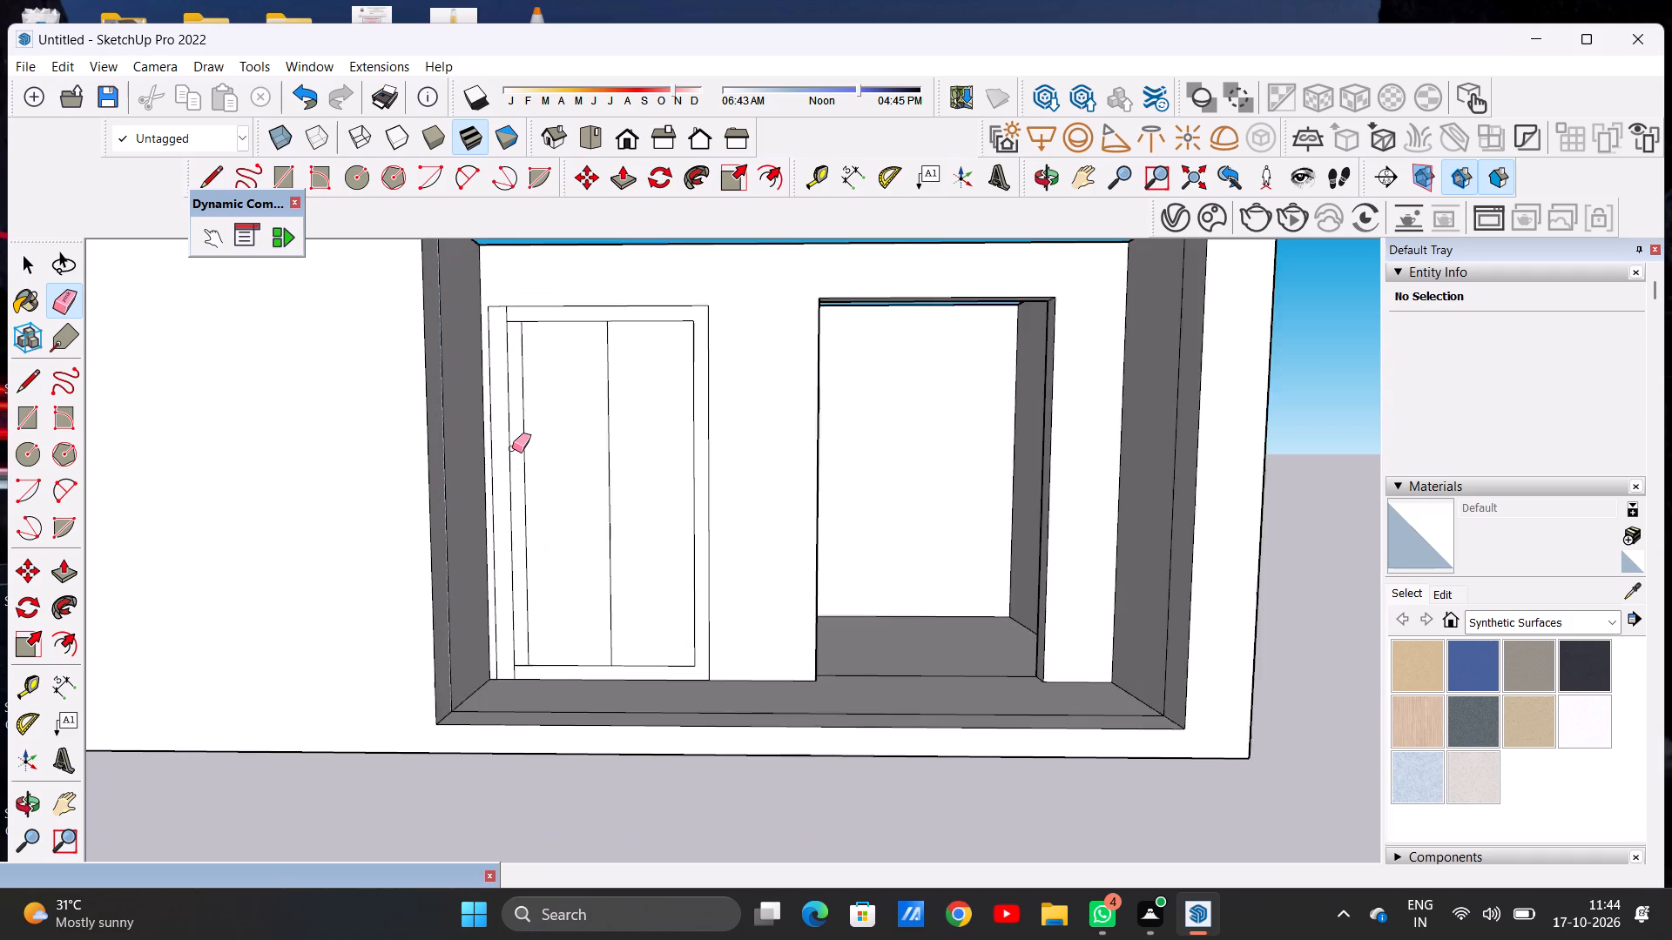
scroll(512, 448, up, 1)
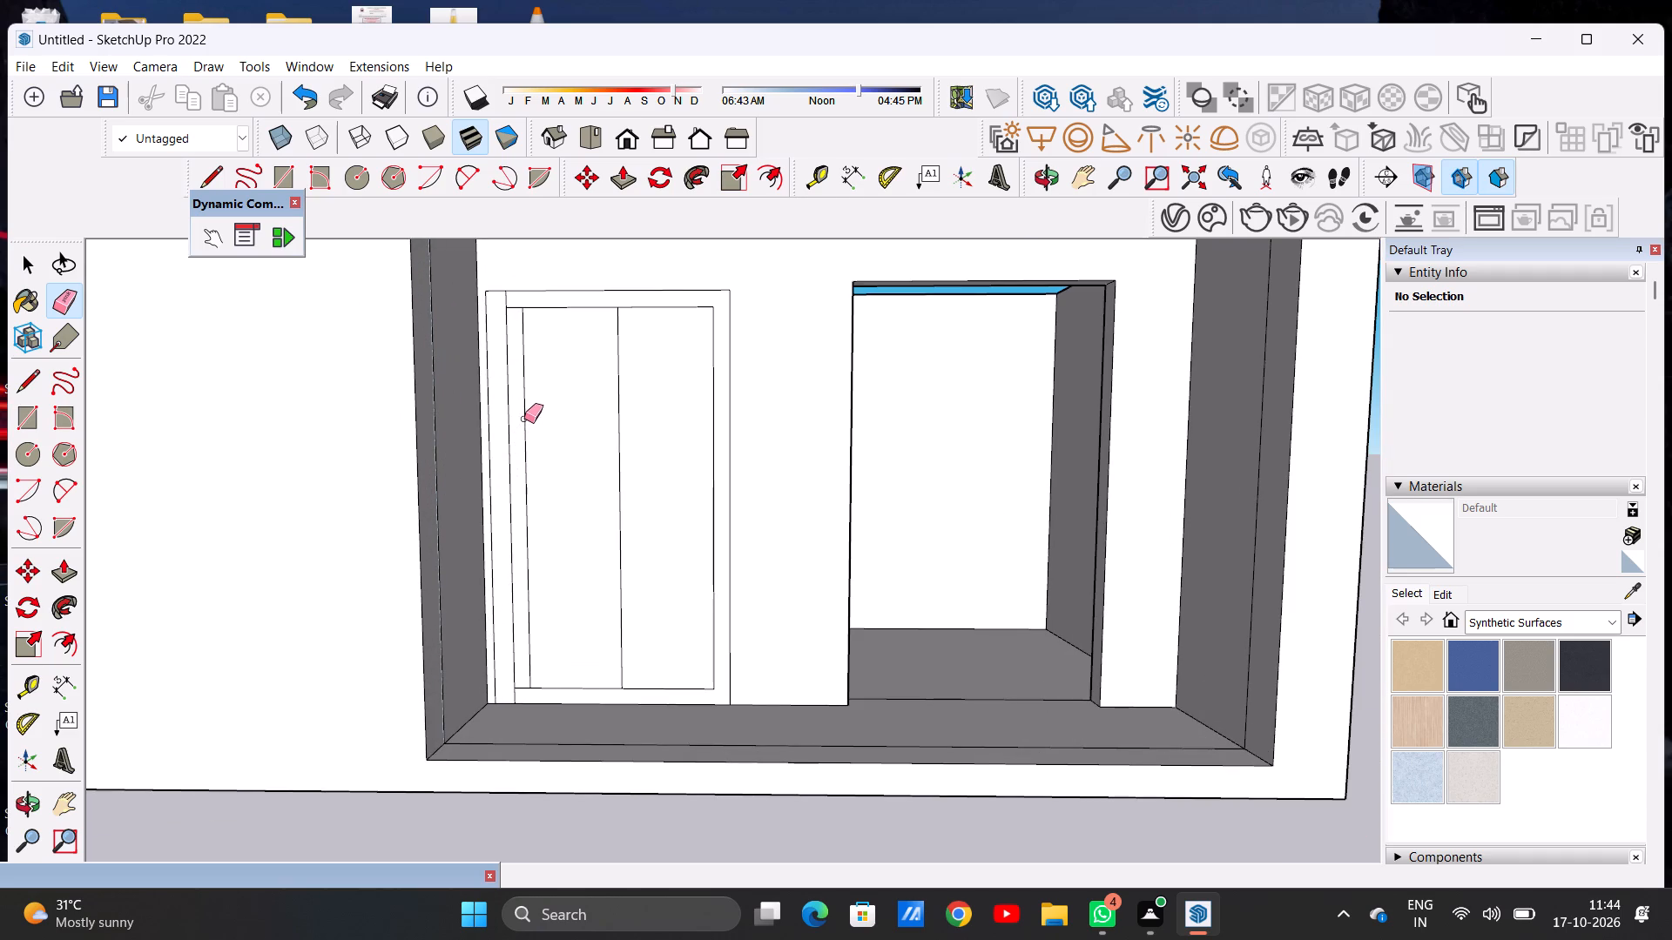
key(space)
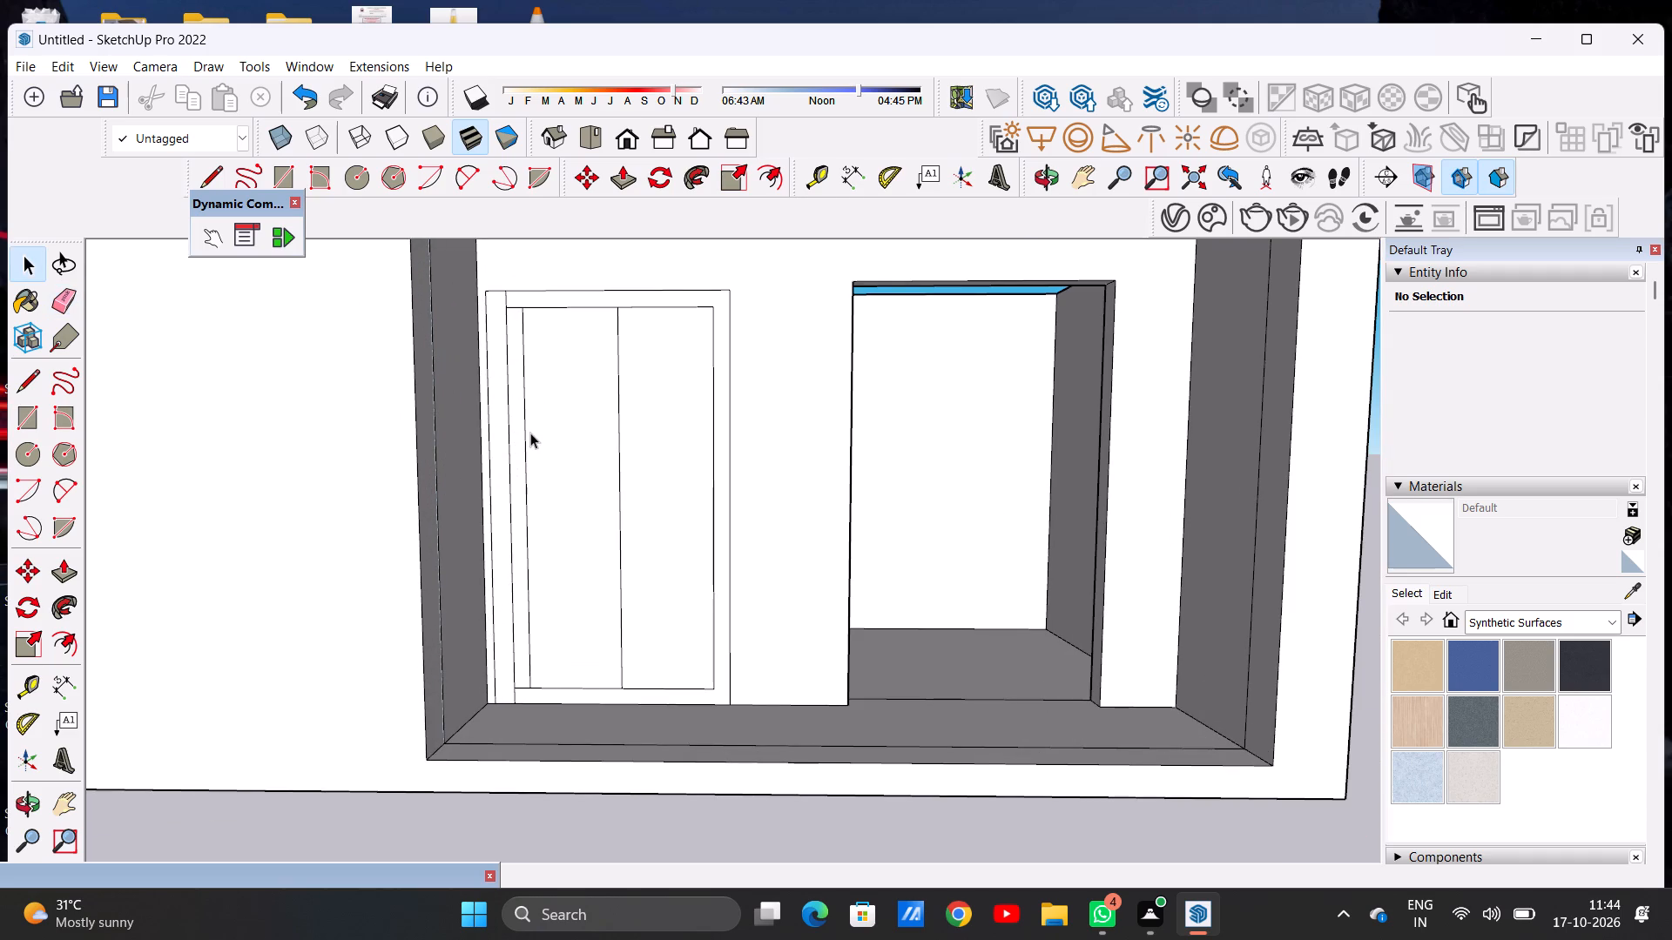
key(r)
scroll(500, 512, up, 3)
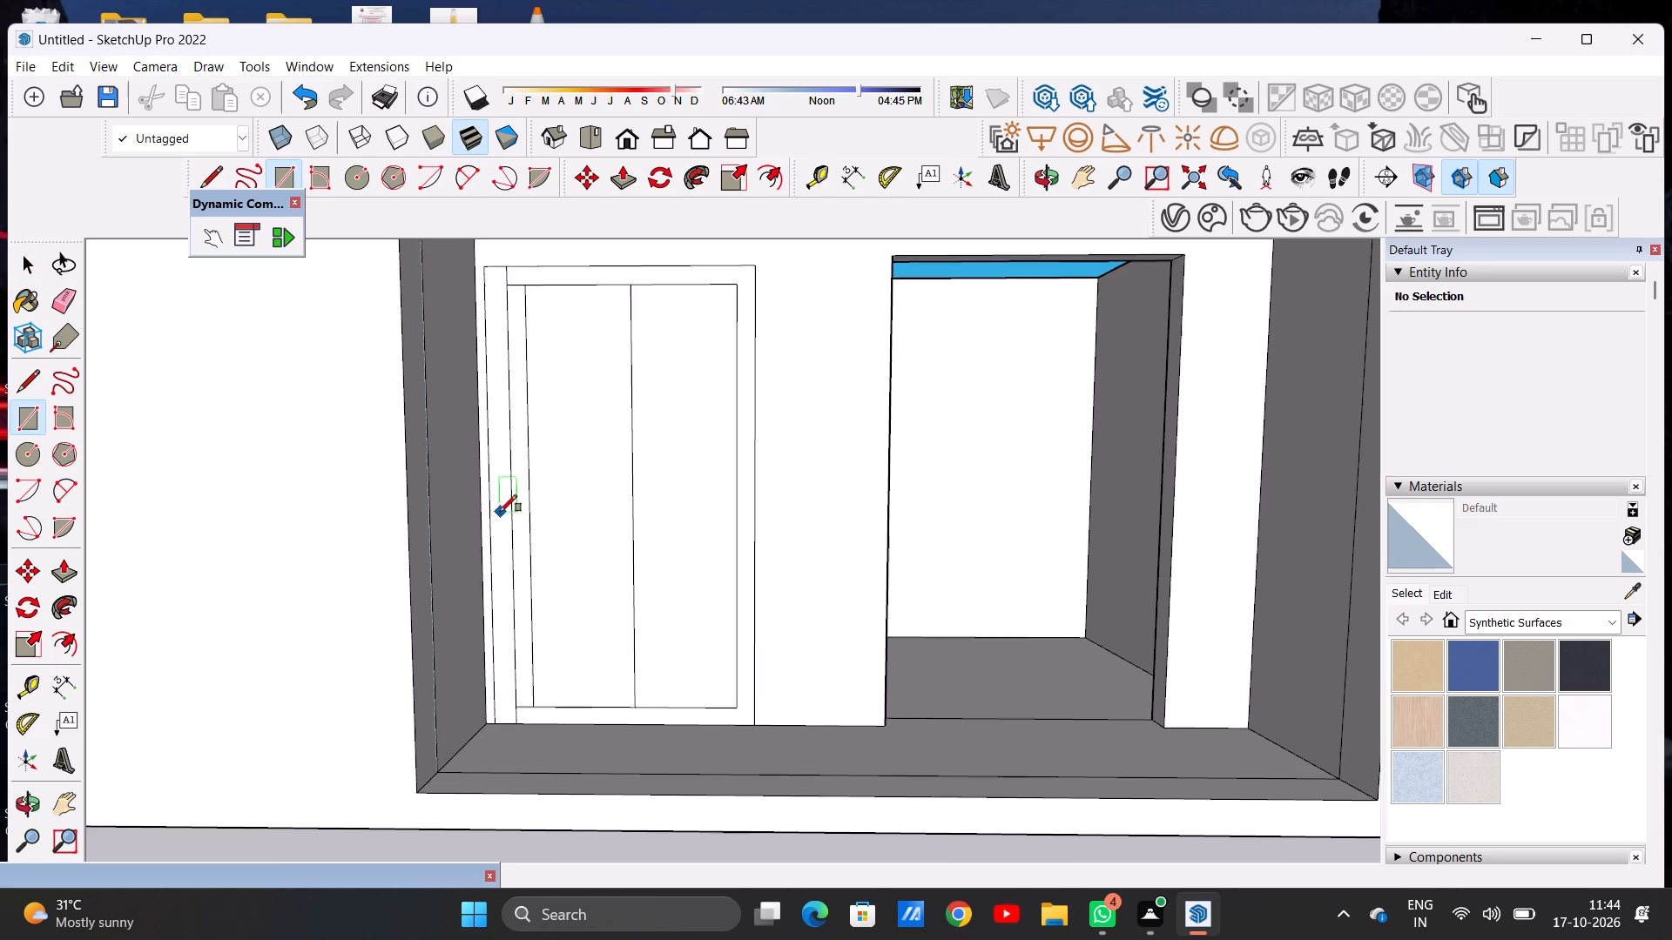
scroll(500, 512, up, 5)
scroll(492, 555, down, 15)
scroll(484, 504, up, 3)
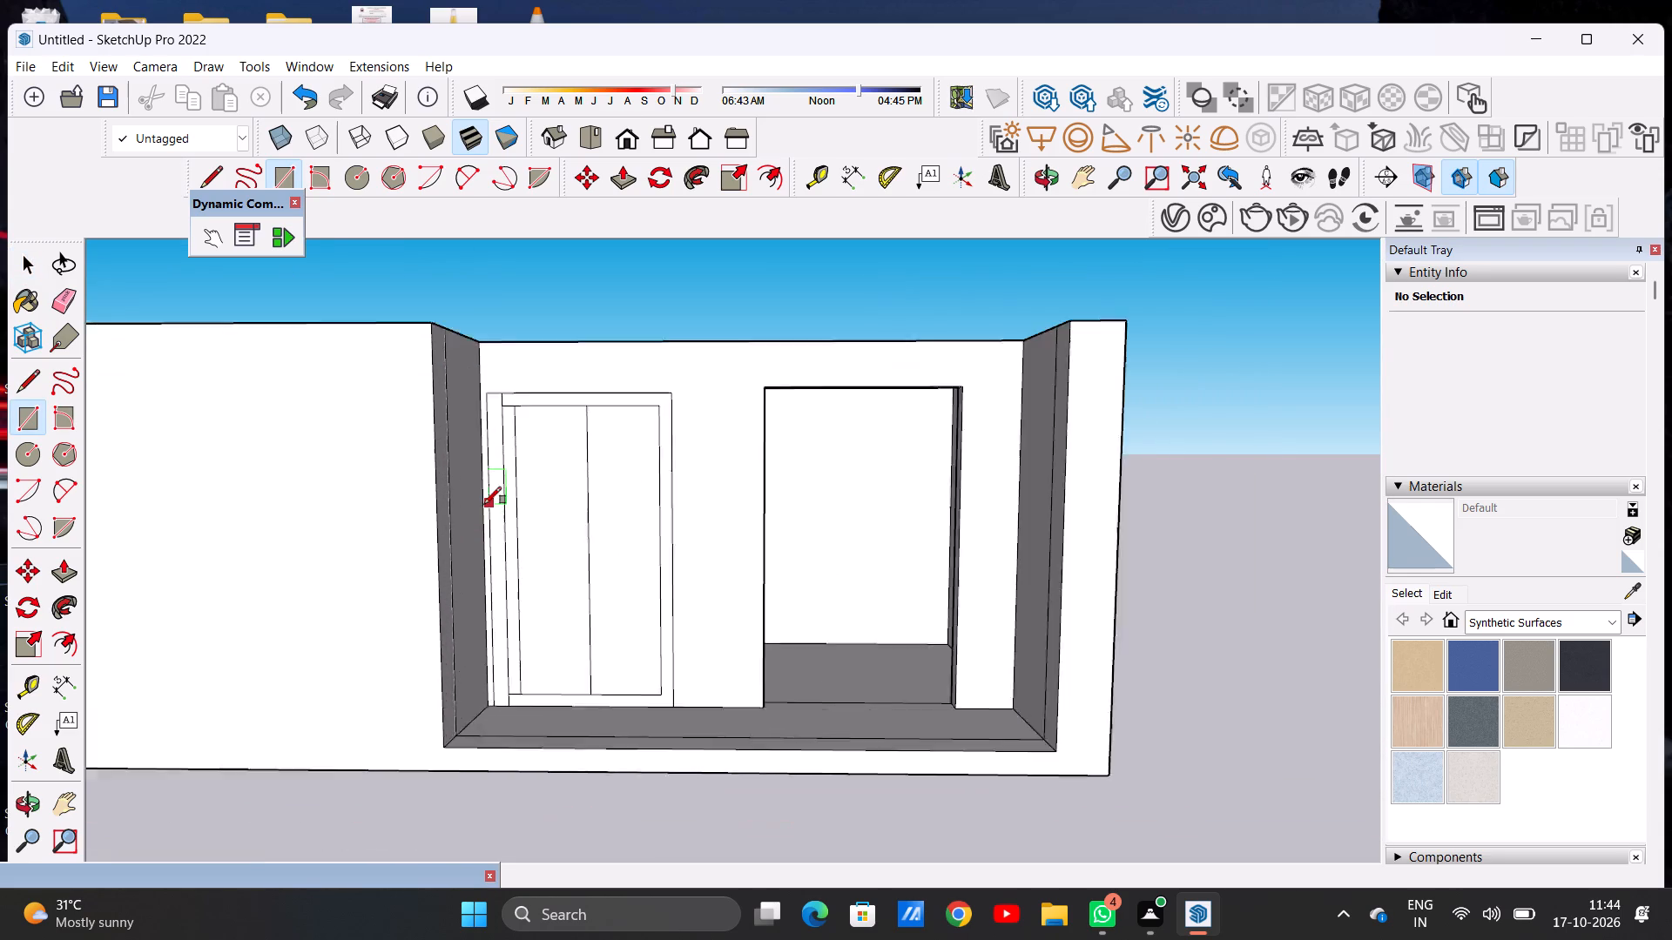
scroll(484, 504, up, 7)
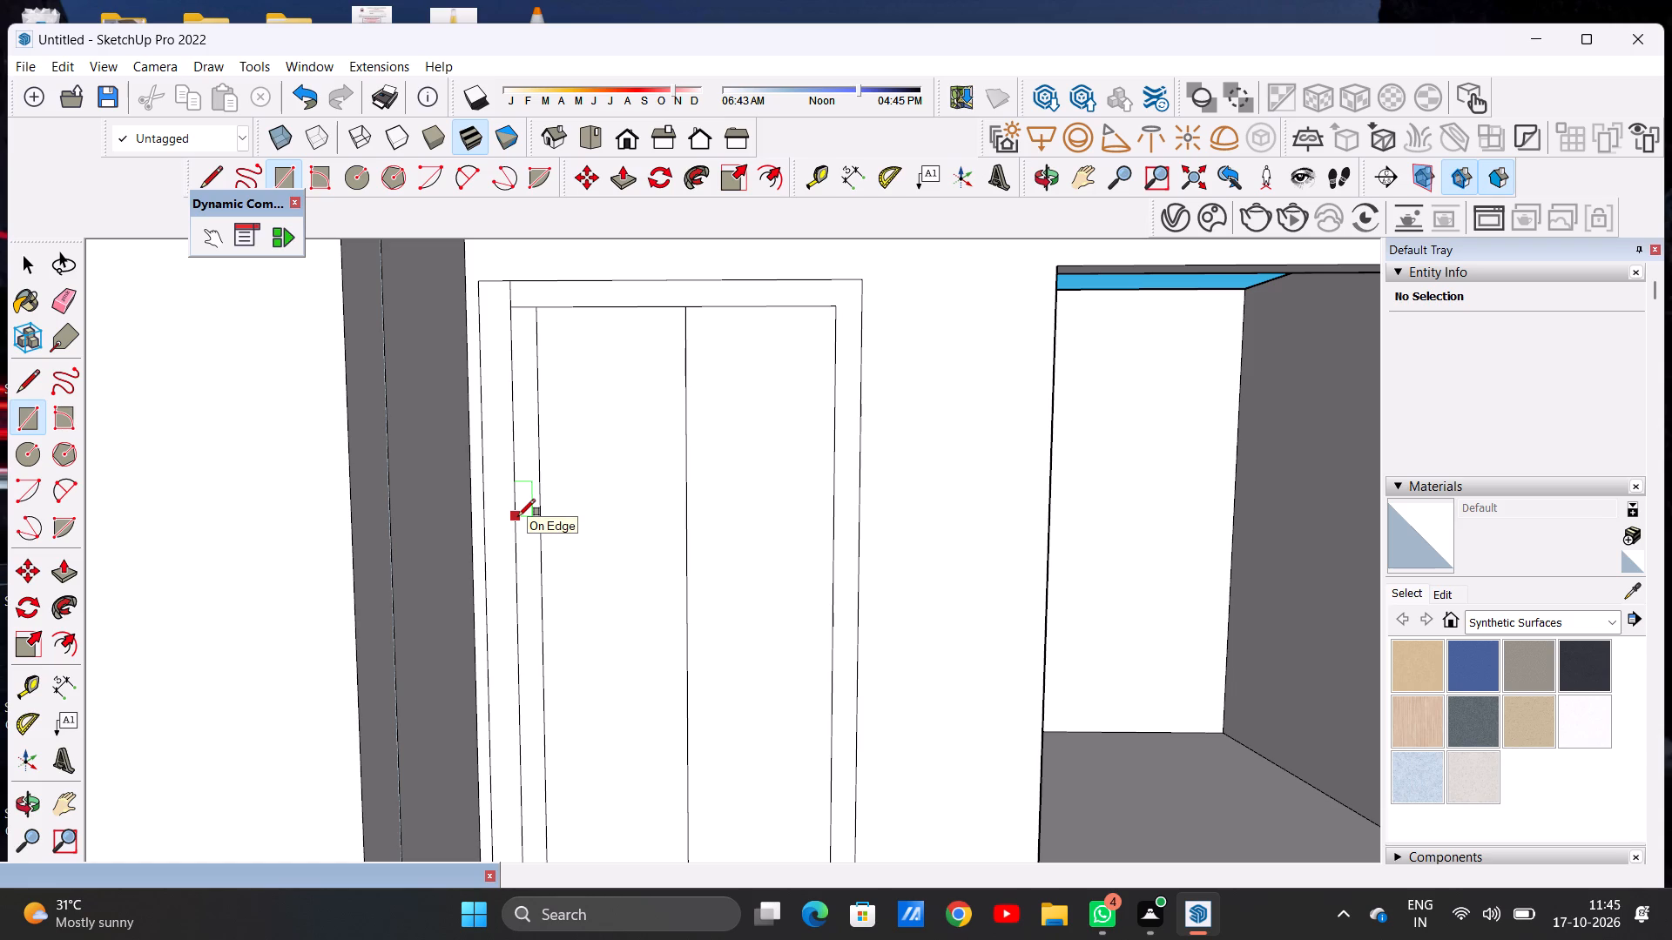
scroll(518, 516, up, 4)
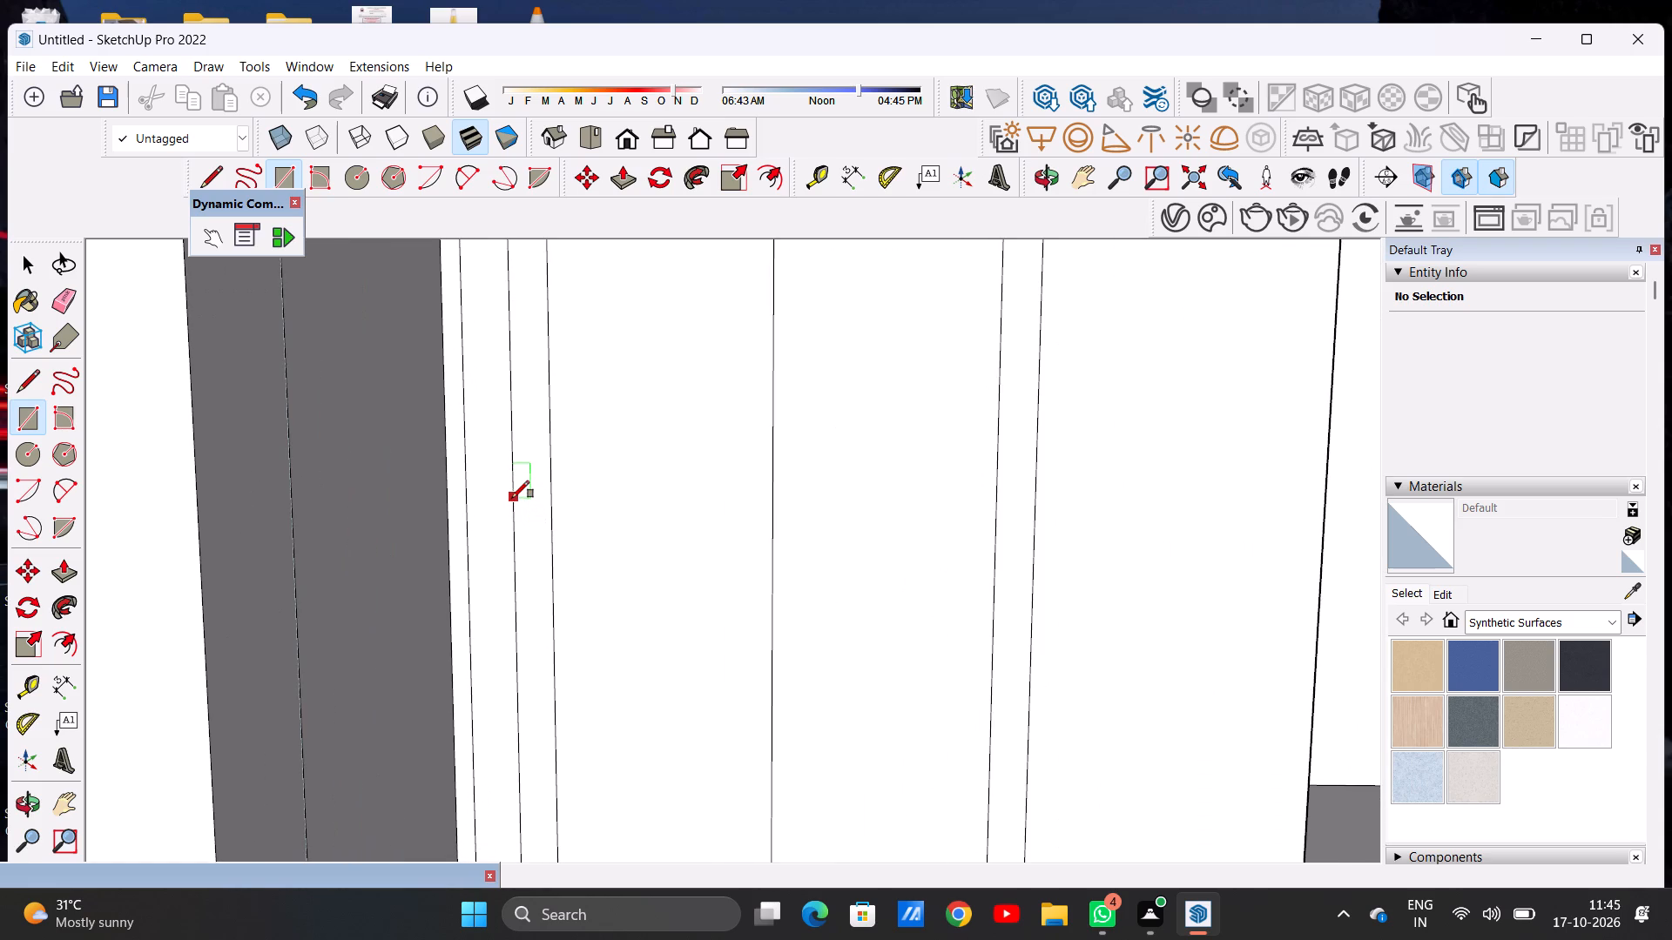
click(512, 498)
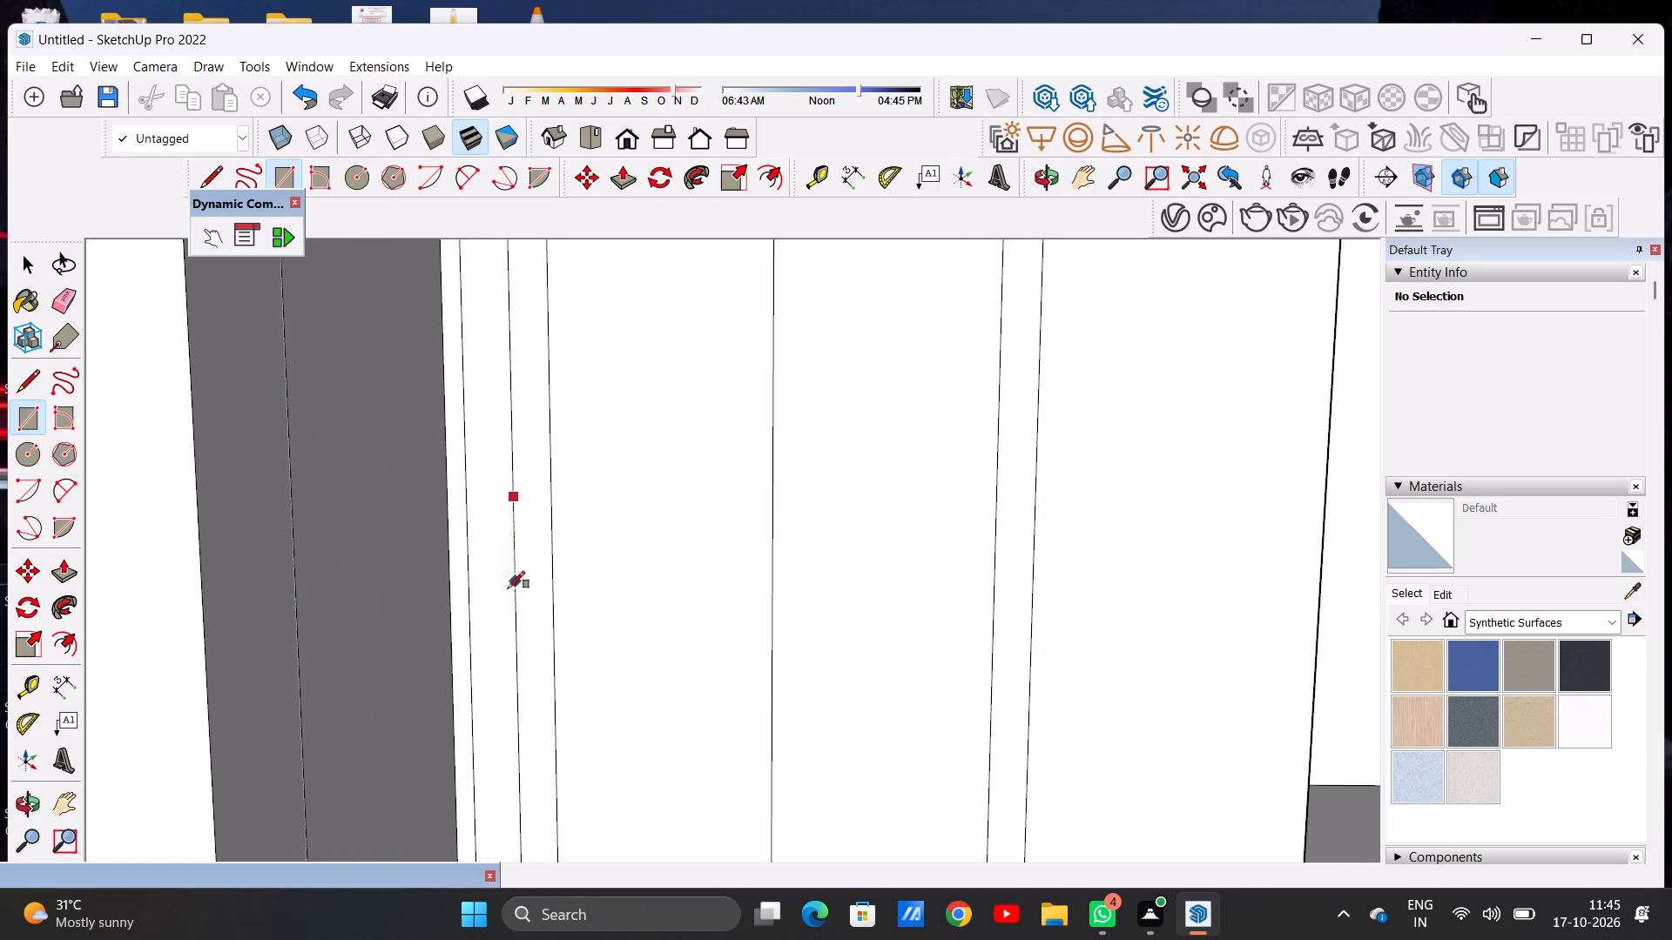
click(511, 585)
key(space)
Examine the door's frame, side strip and leaf proportions within the recessed partition.
scroll(559, 571, down, 4)
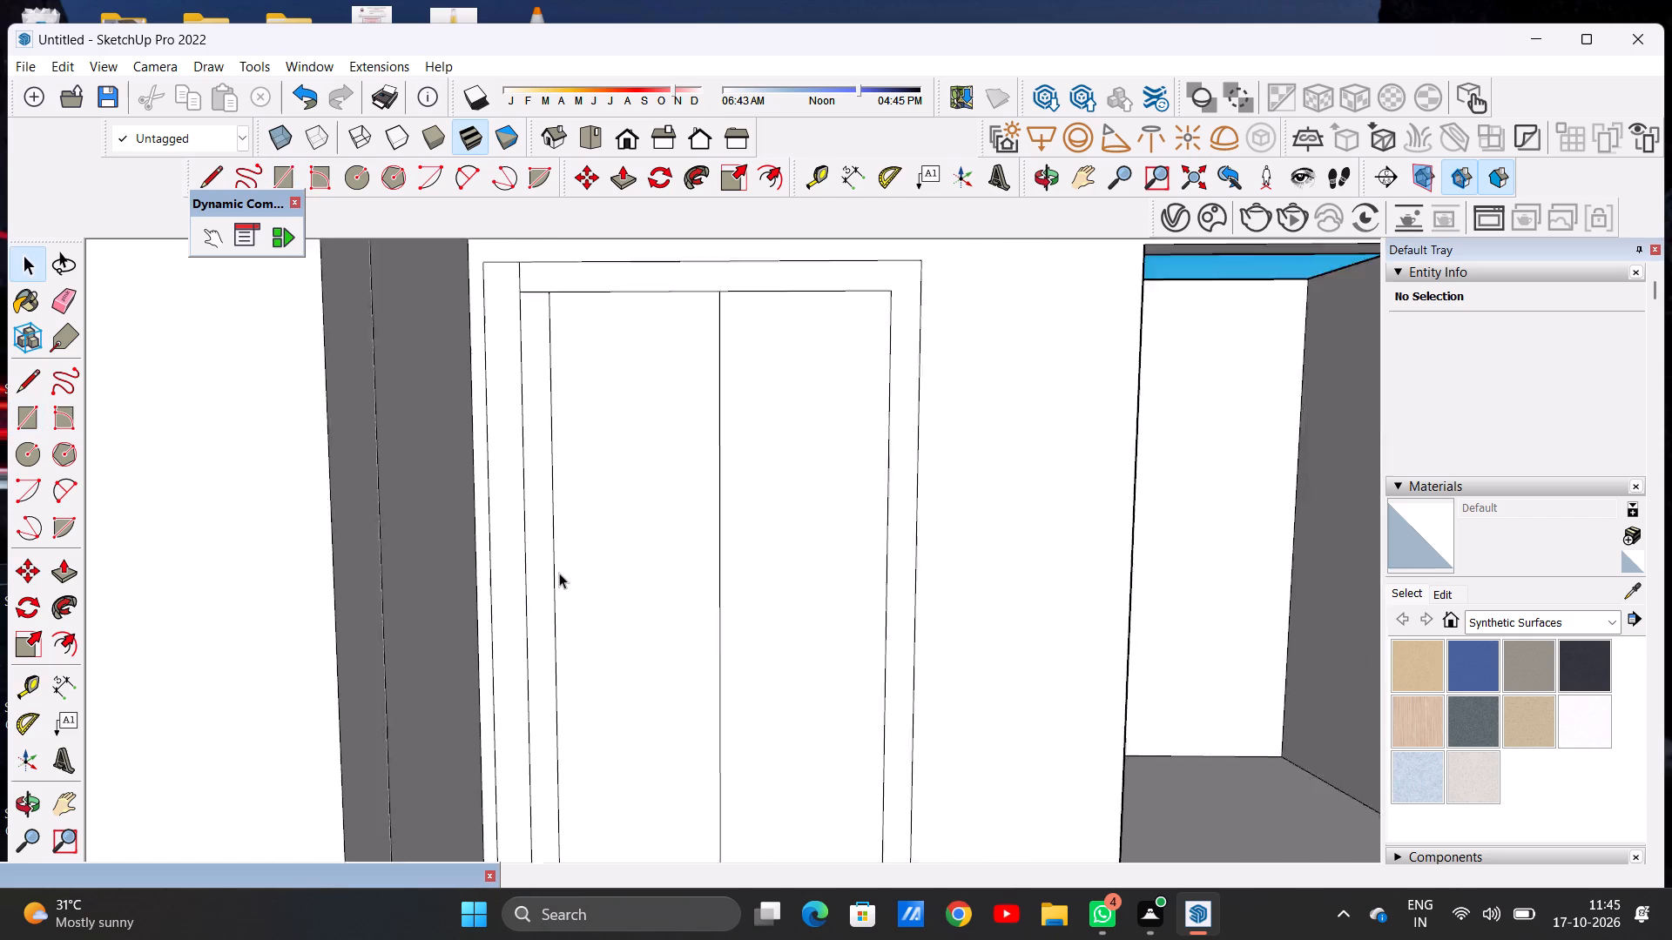
scroll(559, 573, down, 7)
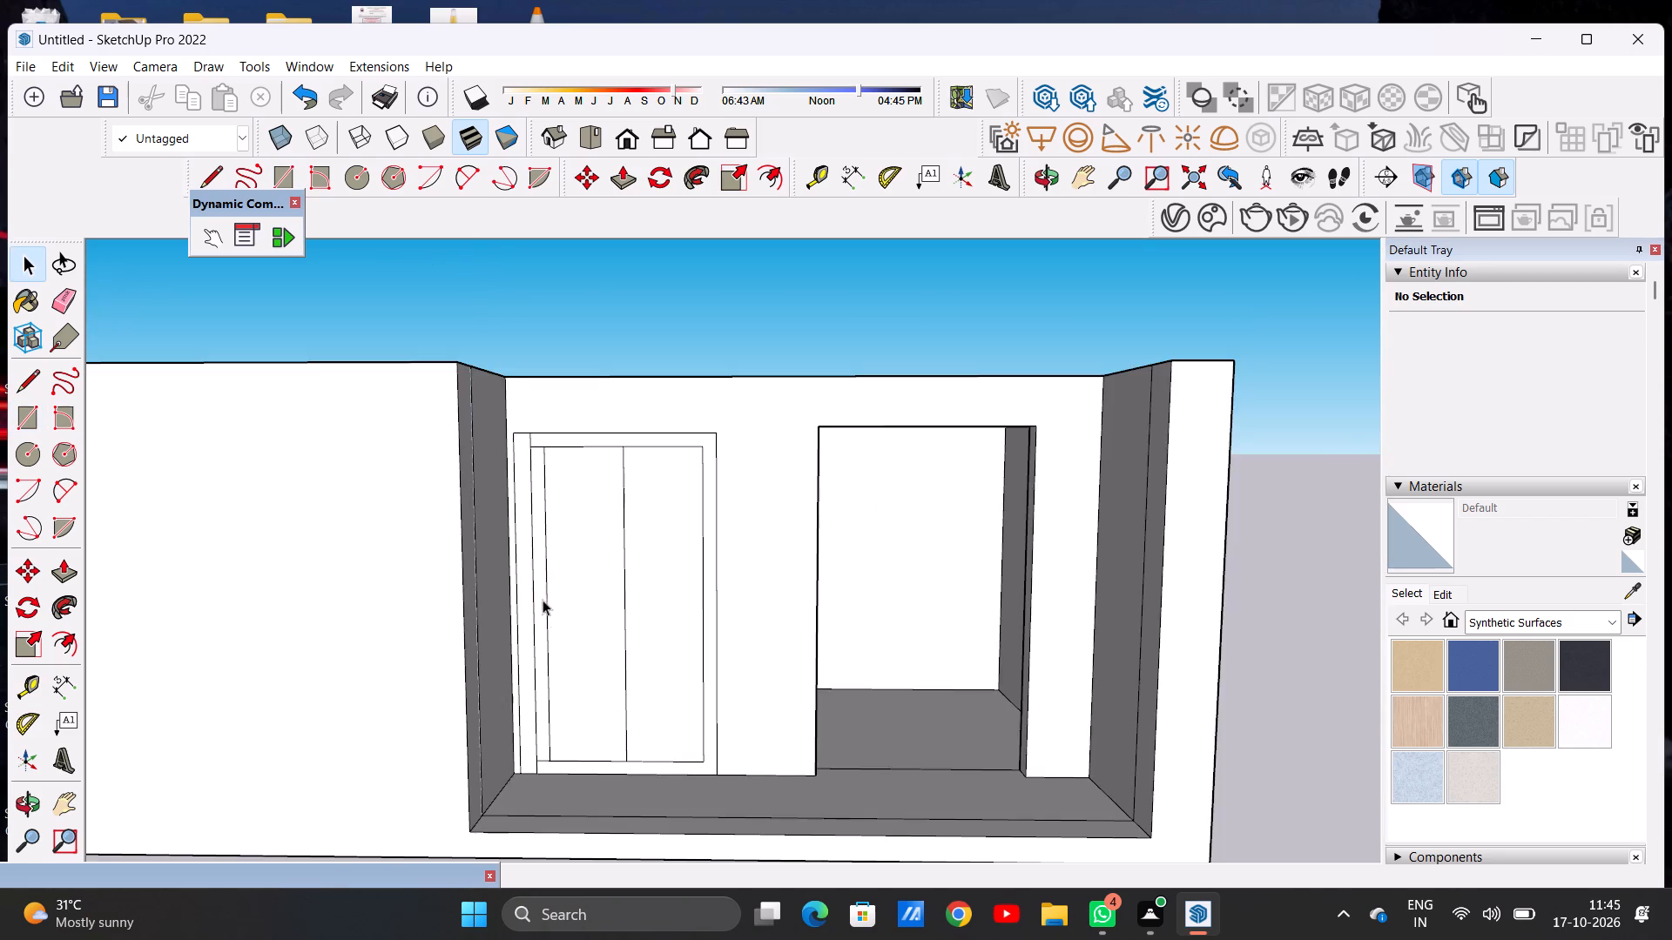
scroll(545, 621, up, 5)
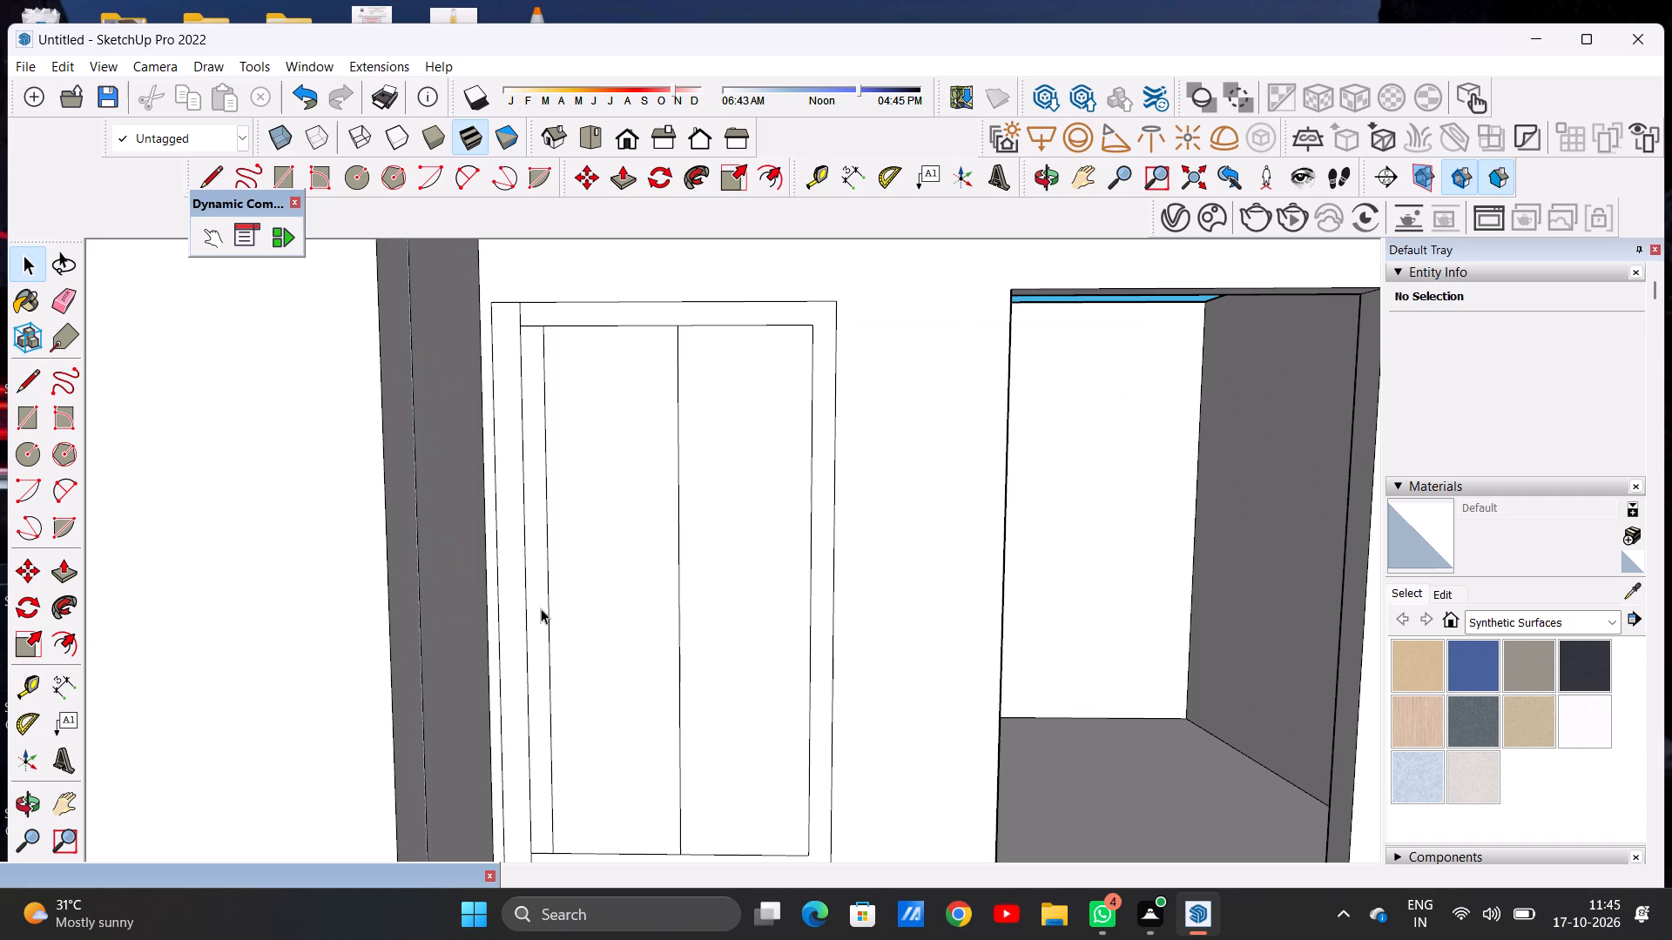
scroll(502, 600, down, 3)
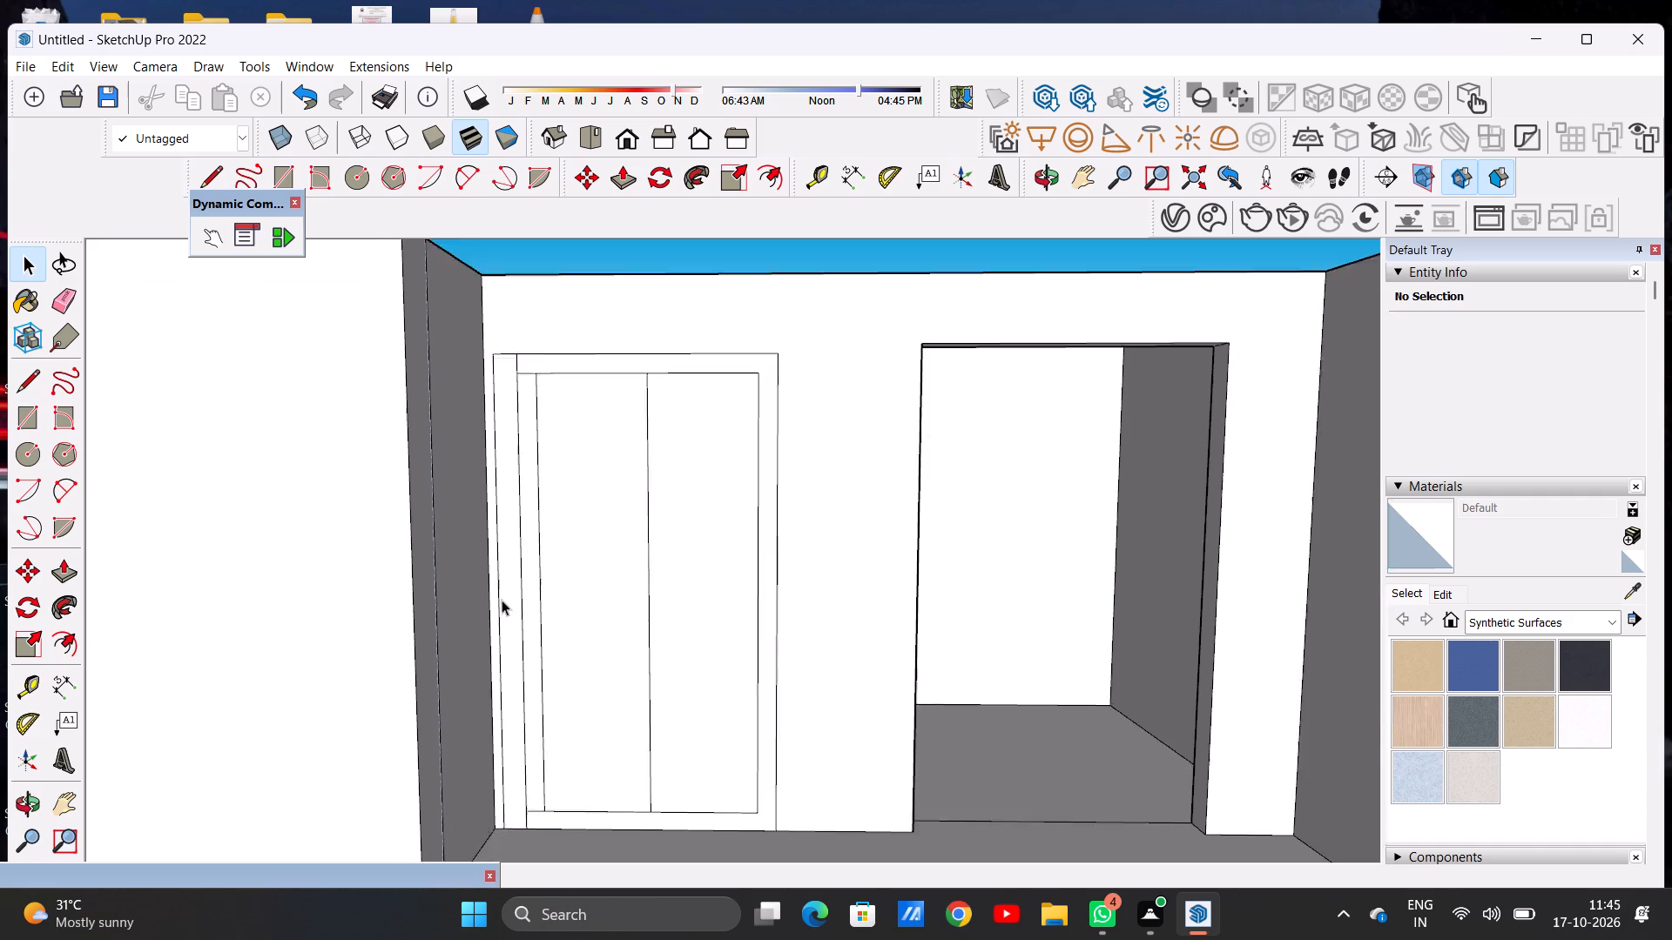
scroll(502, 600, down, 4)
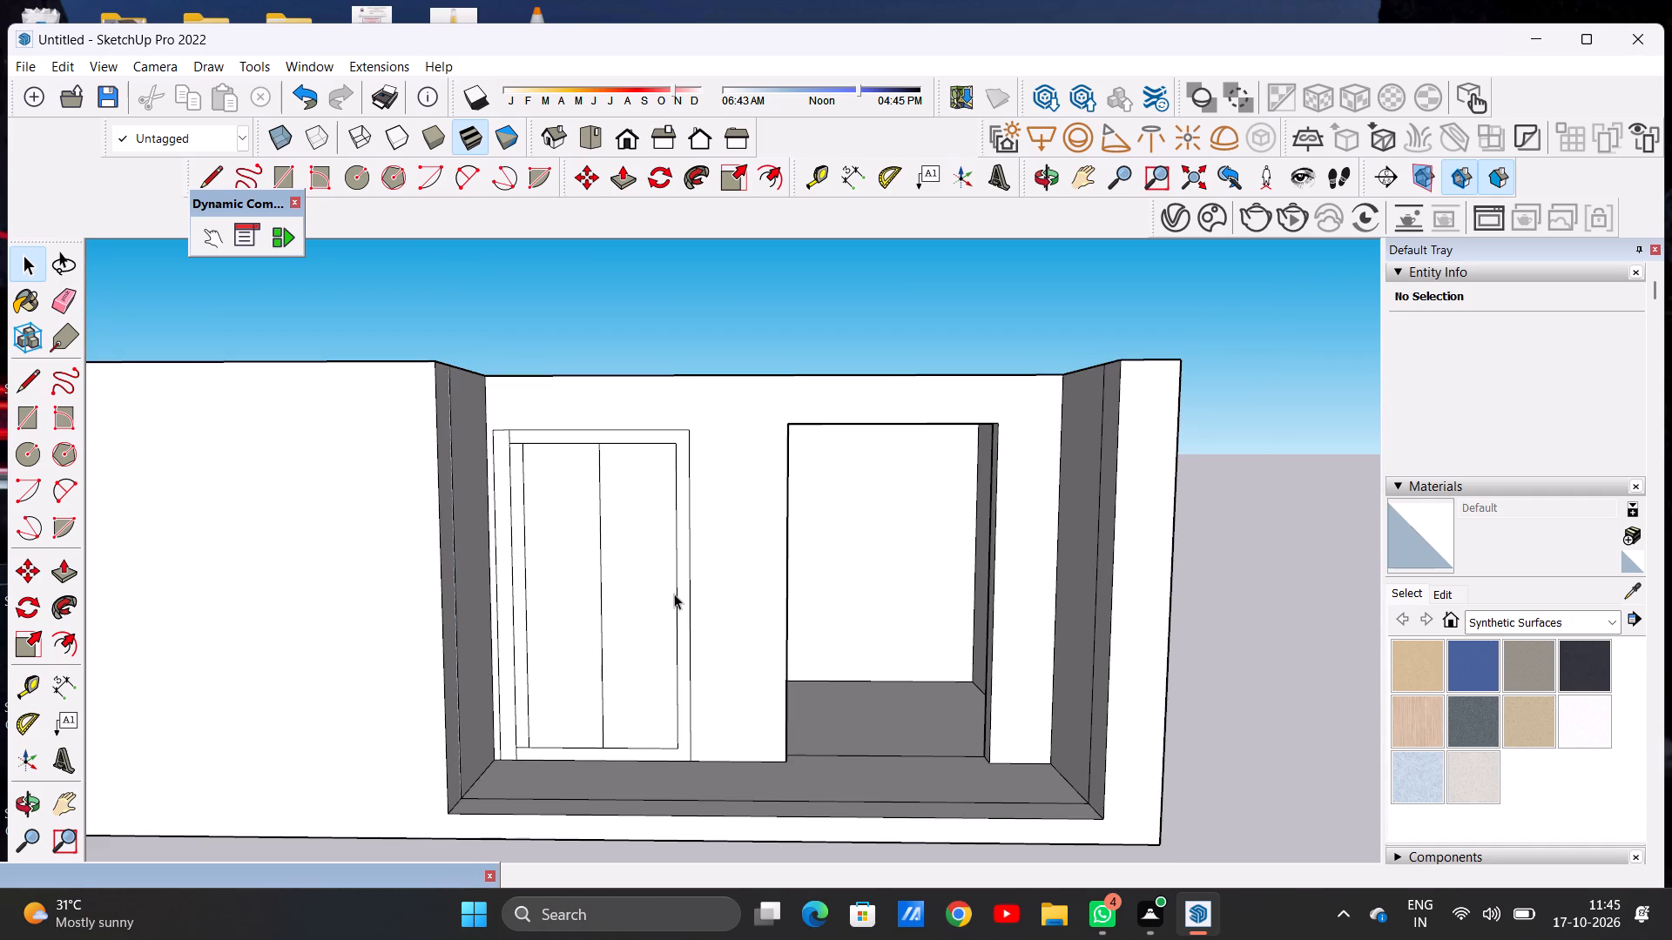
scroll(750, 596, up, 5)
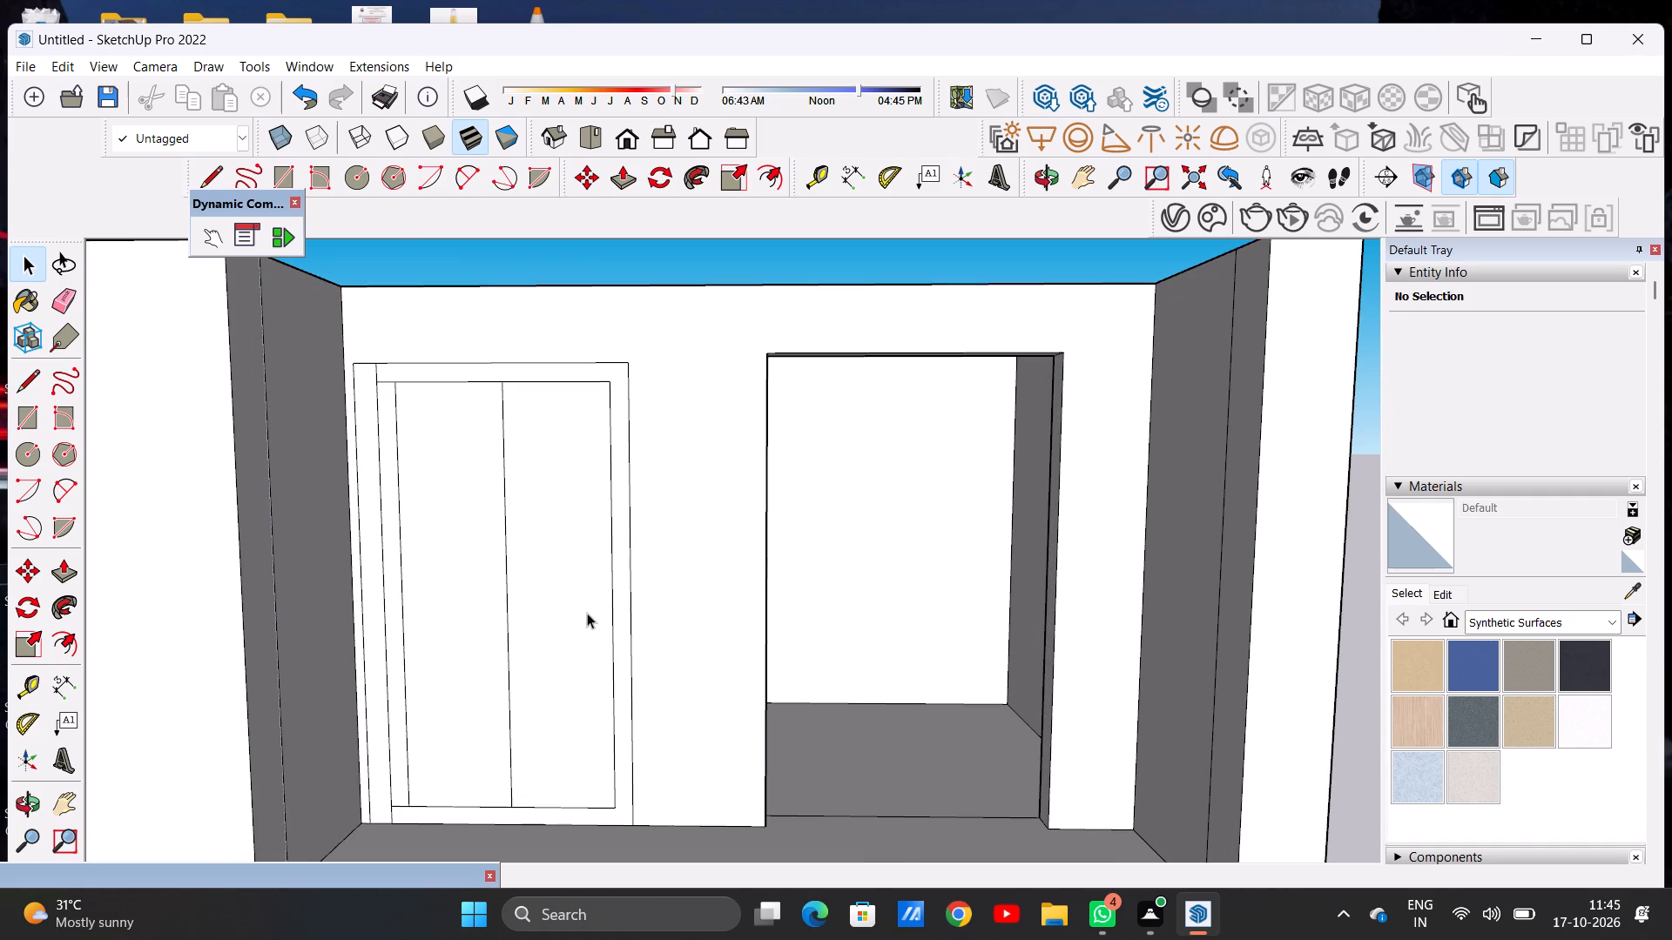
scroll(607, 591, down, 6)
middle_click(643, 612)
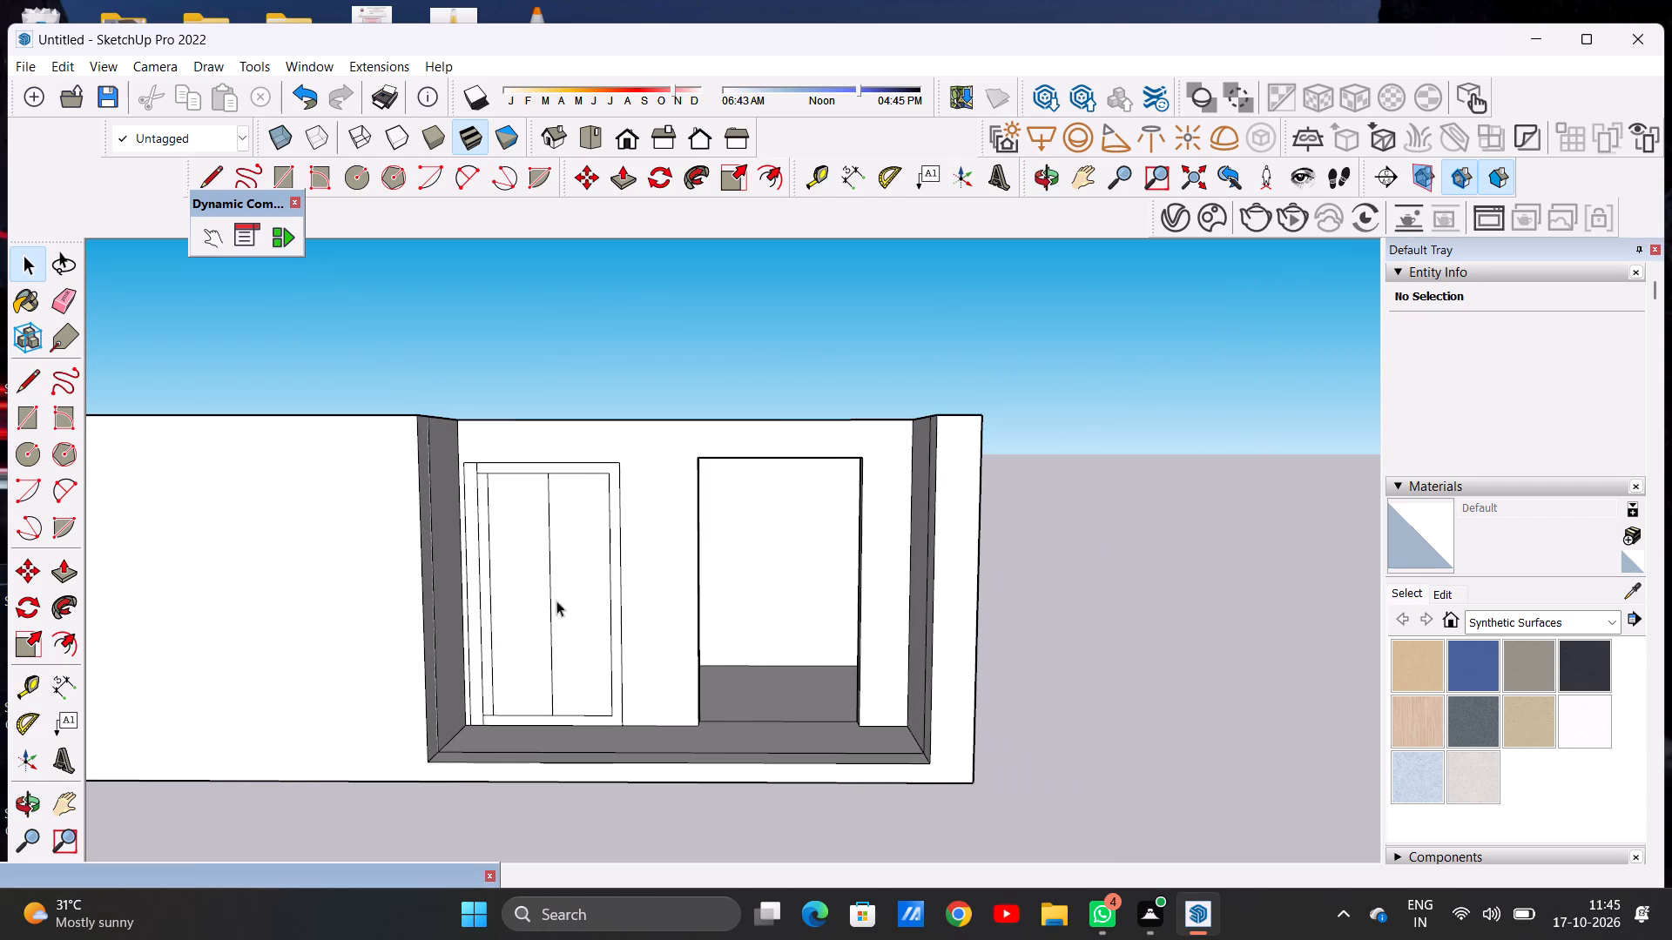
scroll(515, 640, up, 3)
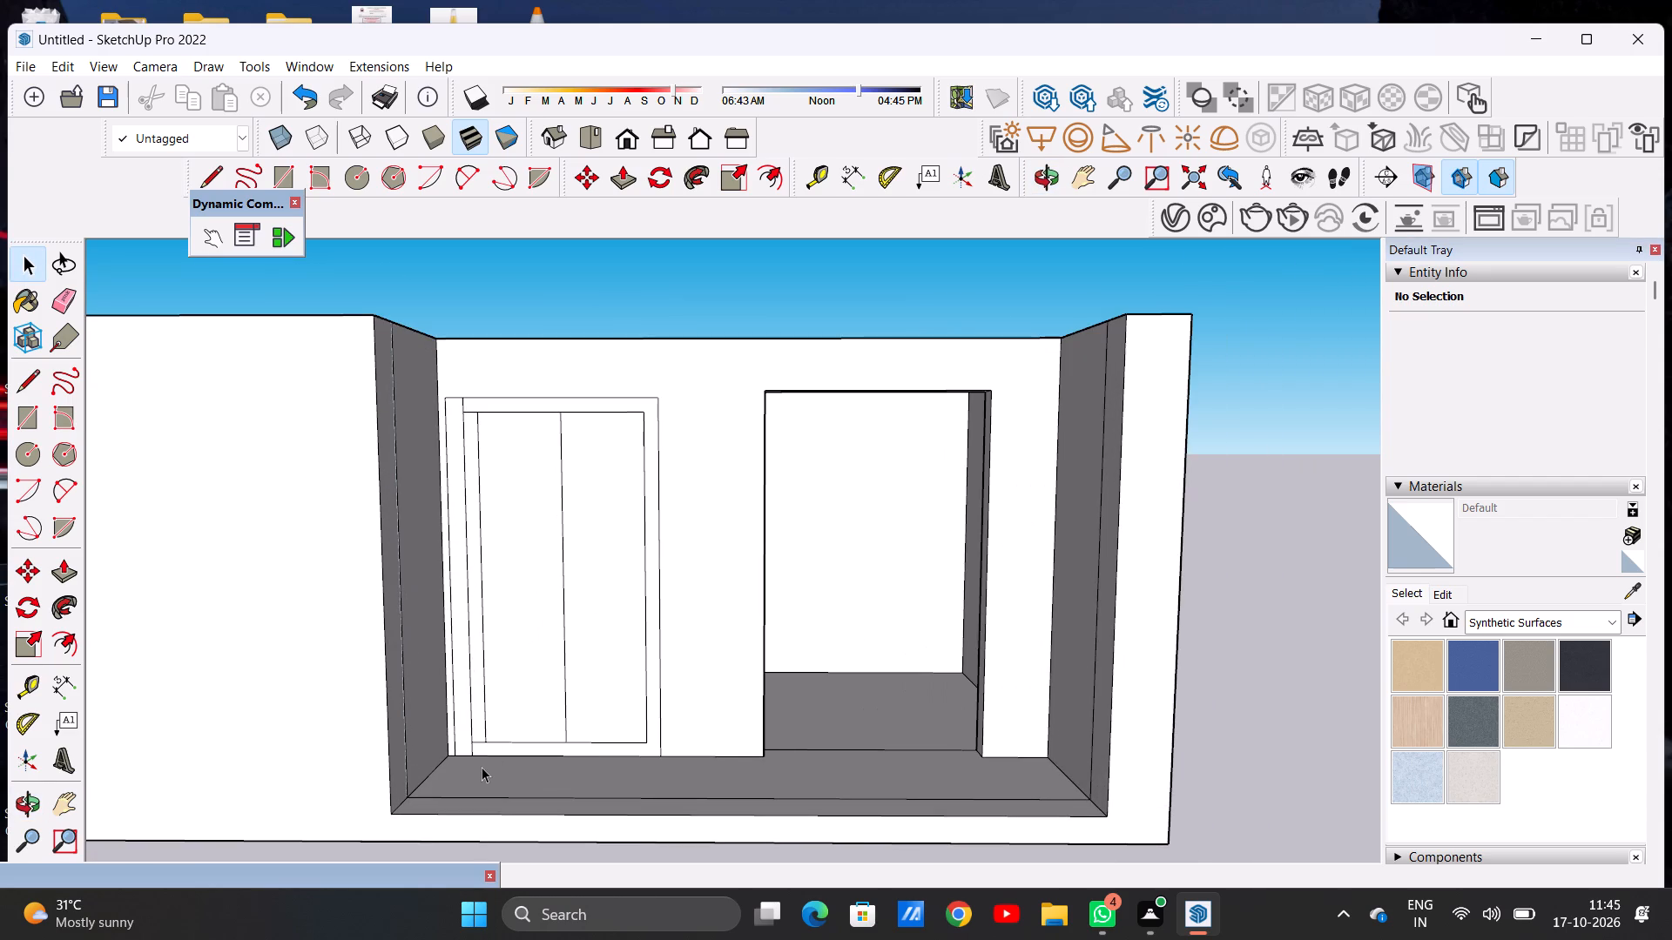
scroll(482, 767, up, 7)
scroll(434, 702, down, 8)
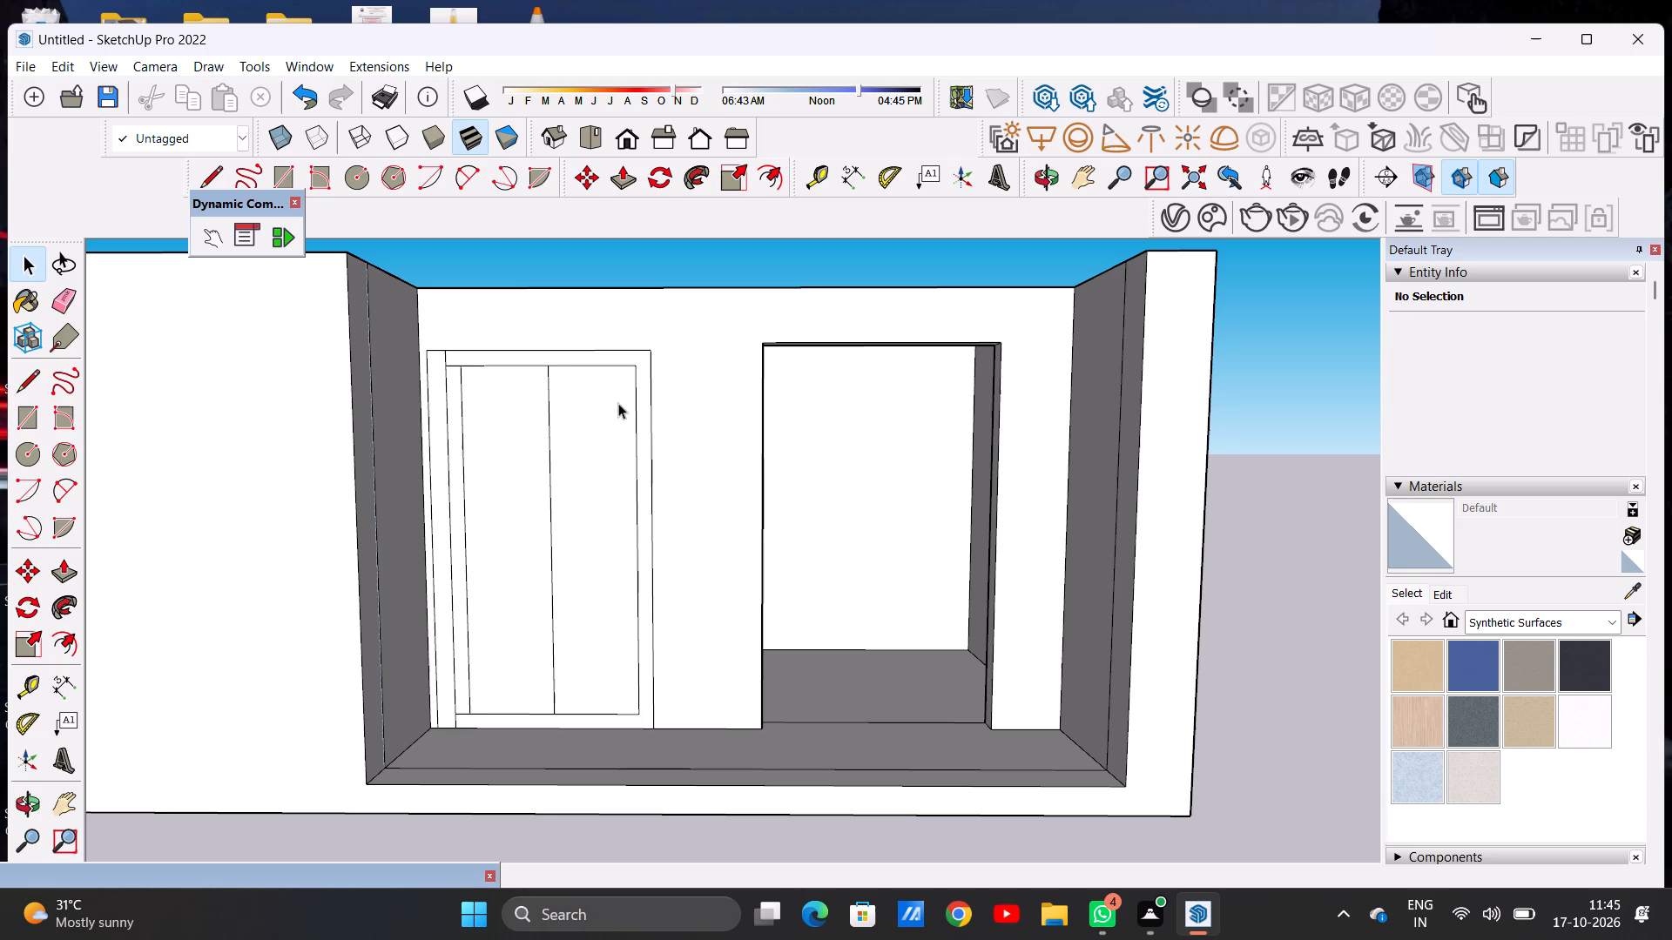
Undo the panel edge extensions and side strip lines, back through the deletion of the narrow handle rectangle.
key(ctrl+z)
key(ctrl+z)
key(ctrl+z)
key(ctrl+z)
key(ctrl+z)
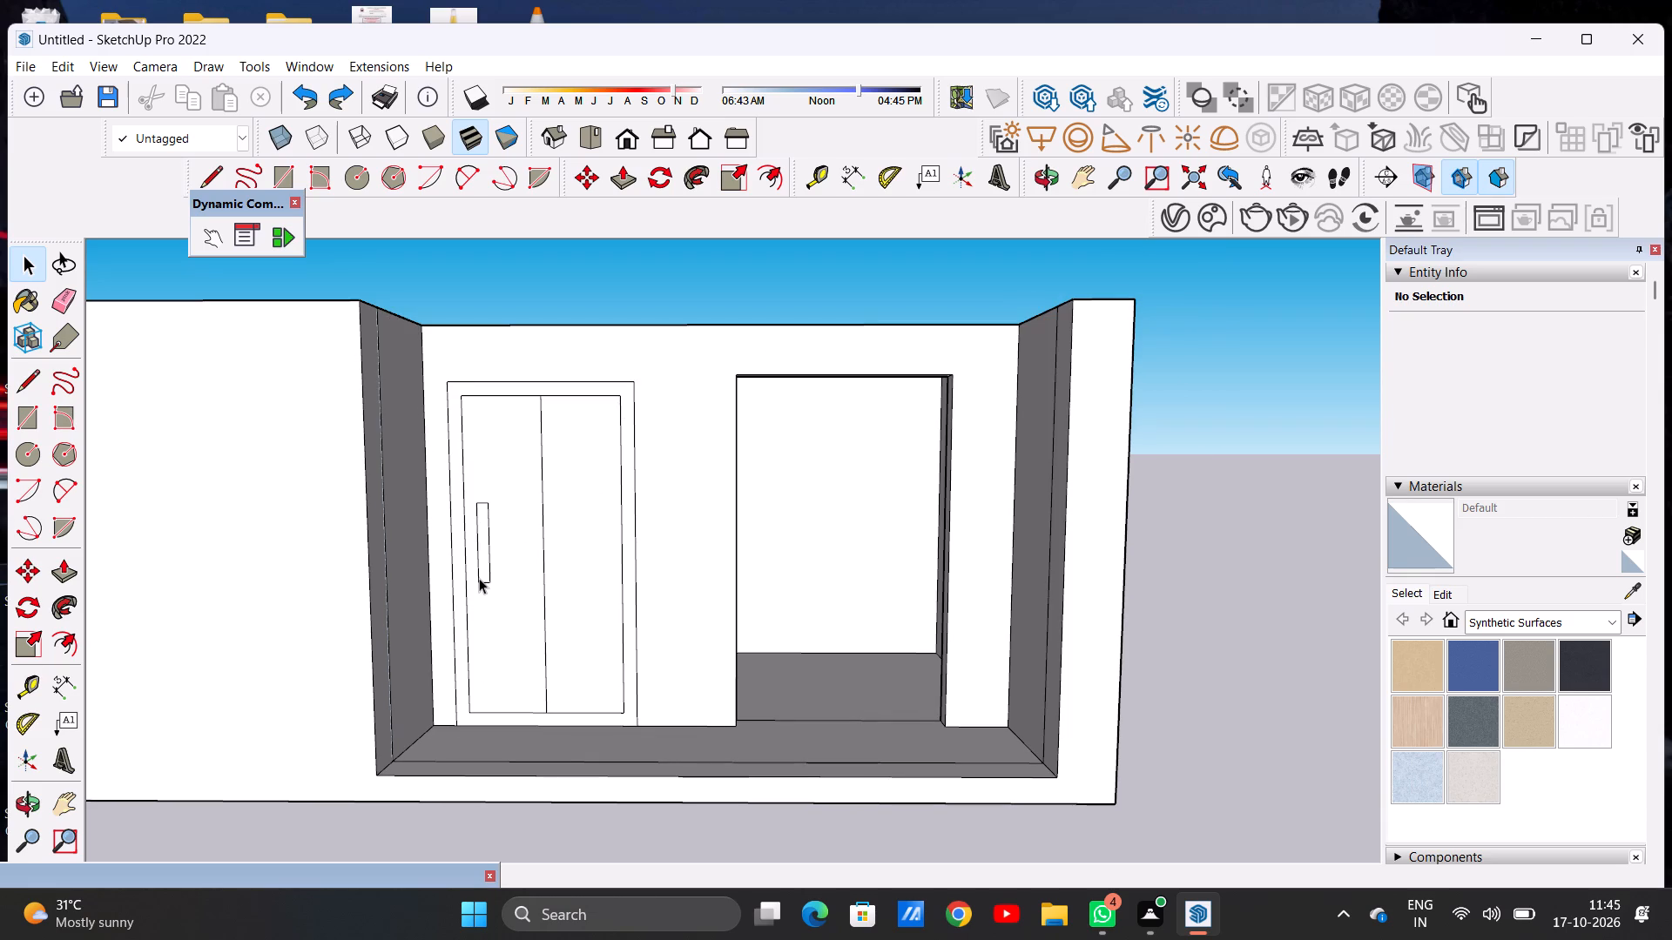
Delete the narrow handle rectangle, with its face and edges, from the door leaf nearest the dividing wall.
double_click(484, 568)
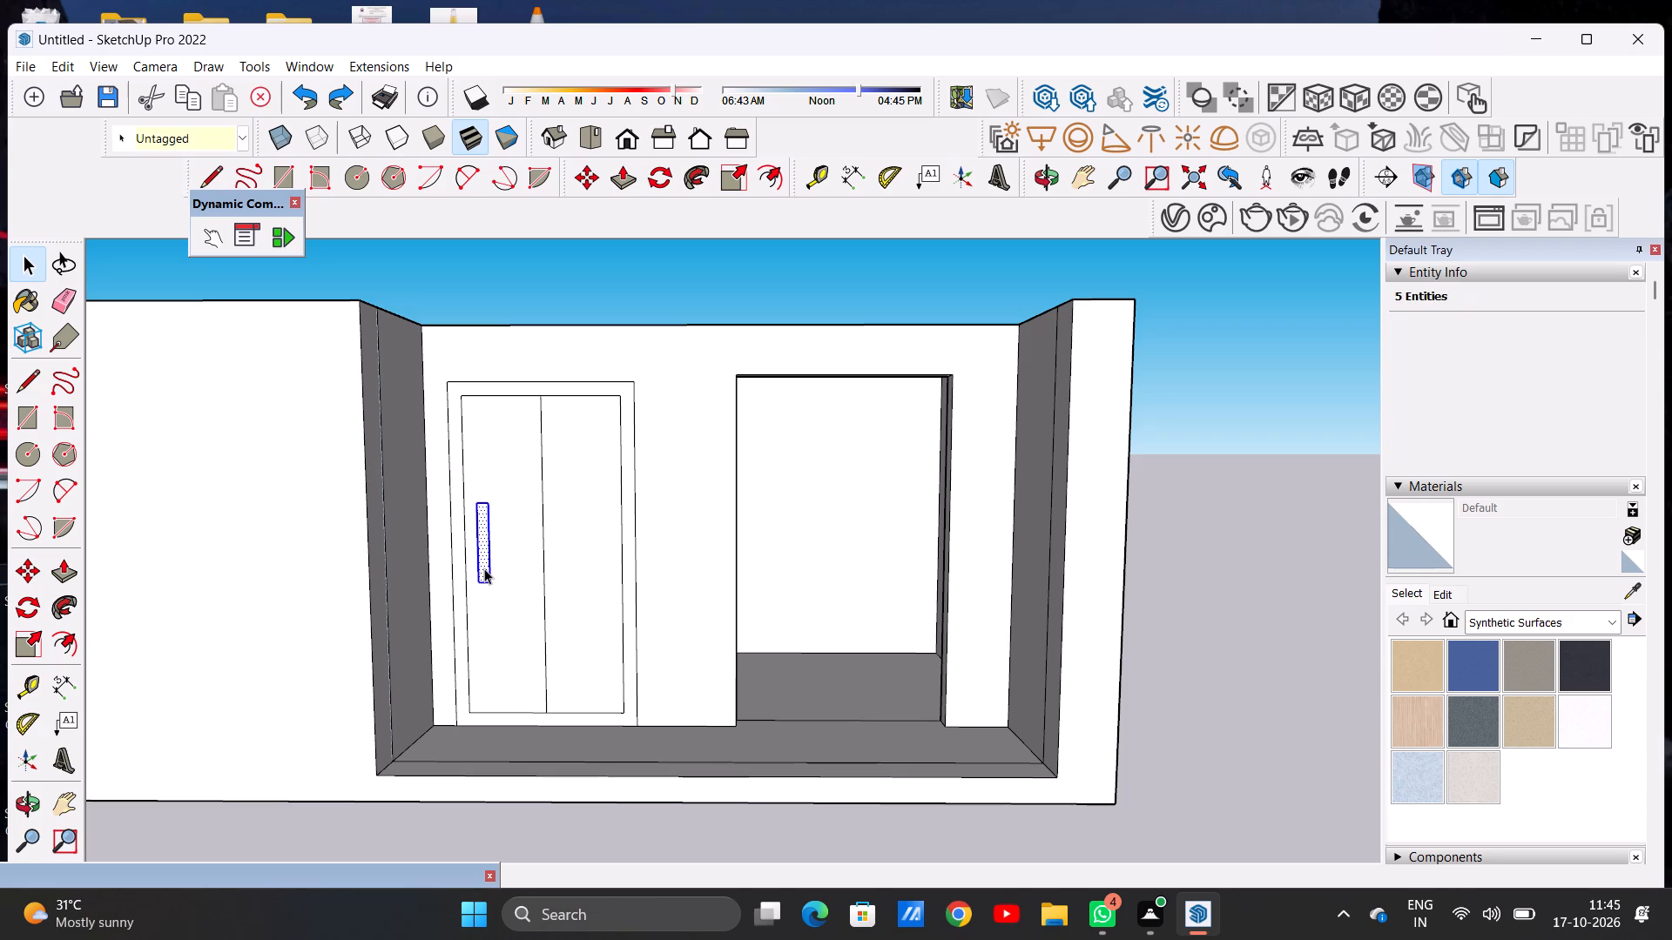
key(Delete)
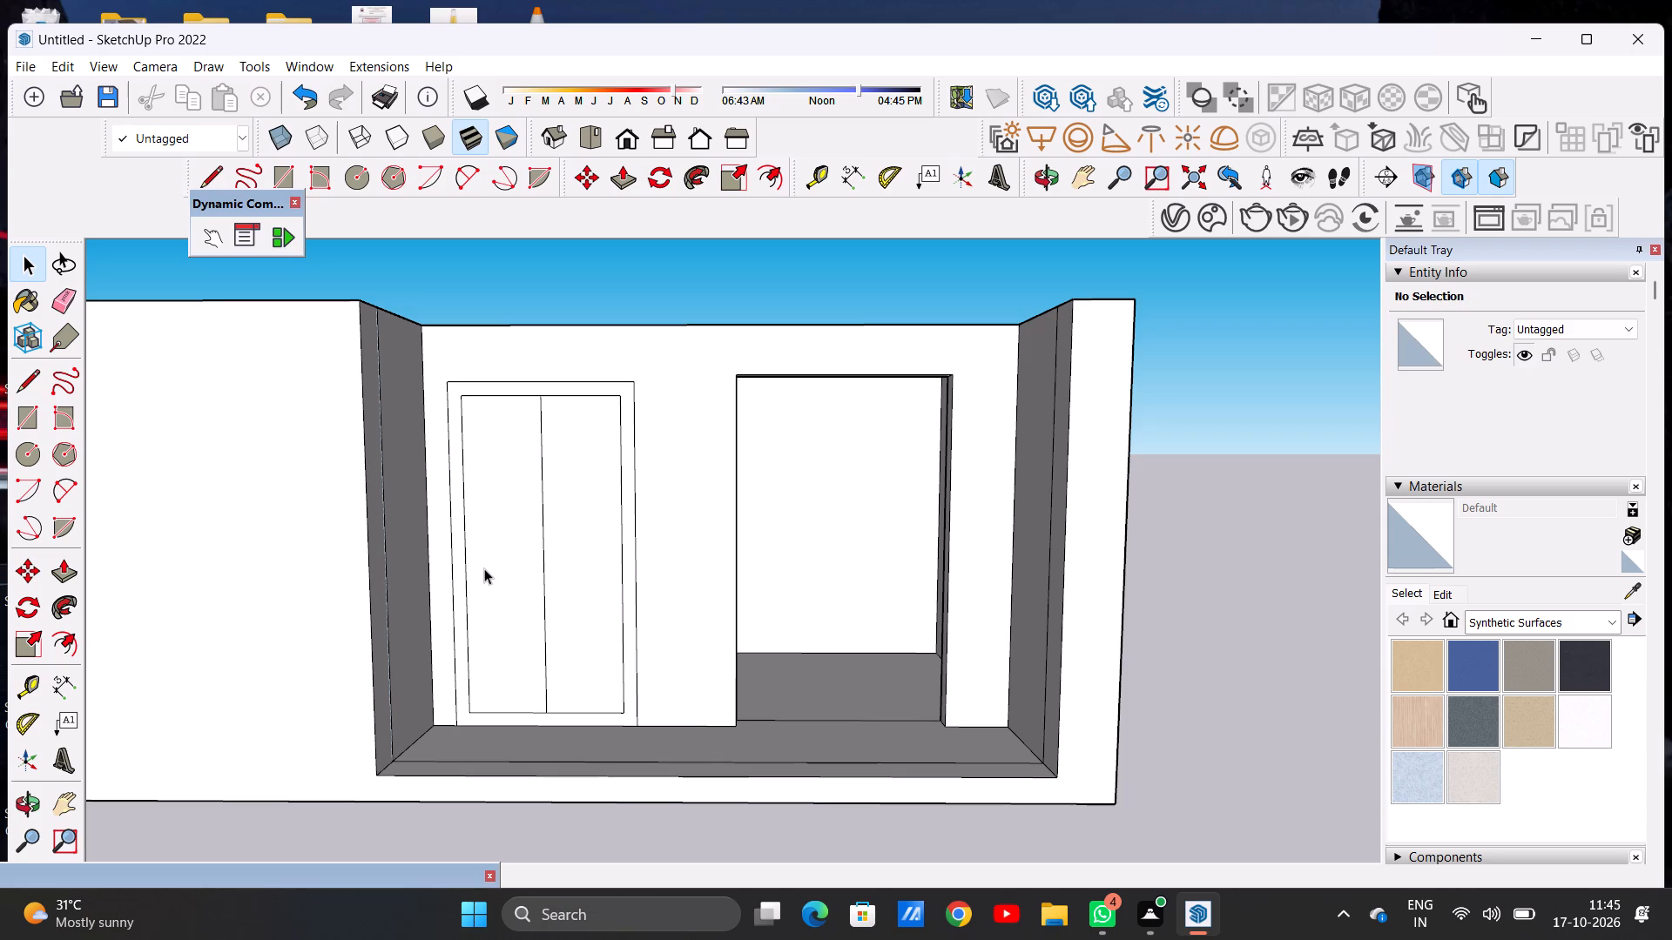
Draw a horizontal line across the upper part of the door leaf nearest the recess's side wall, between its vertical edges.
scroll(491, 587, up, 2)
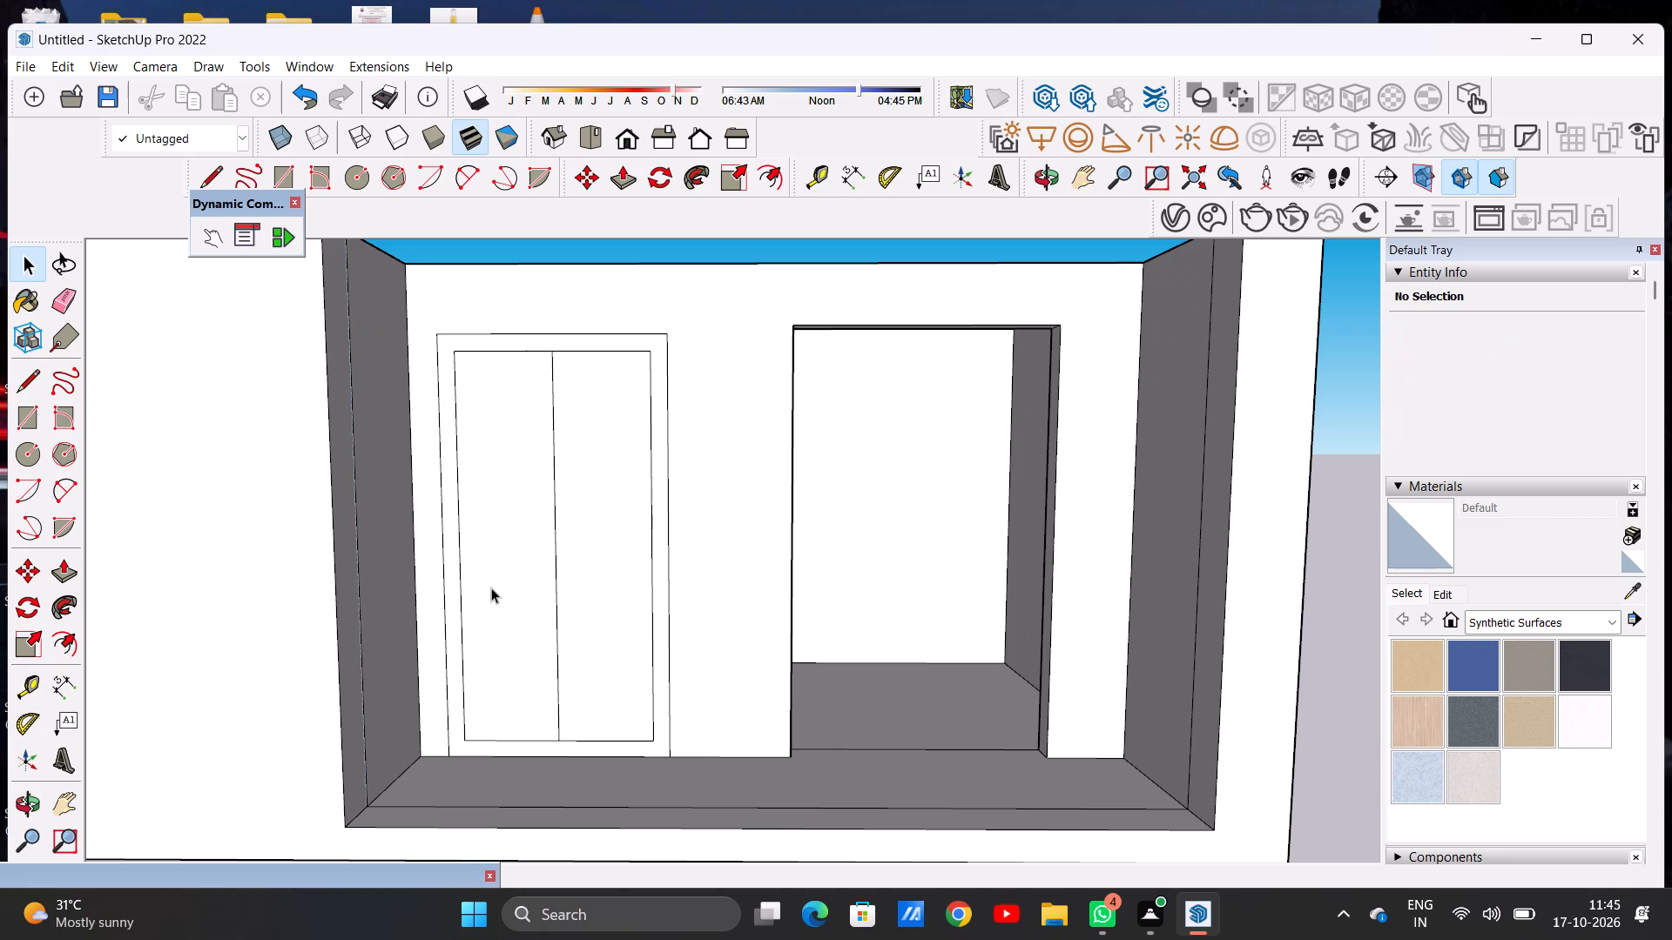
key(l)
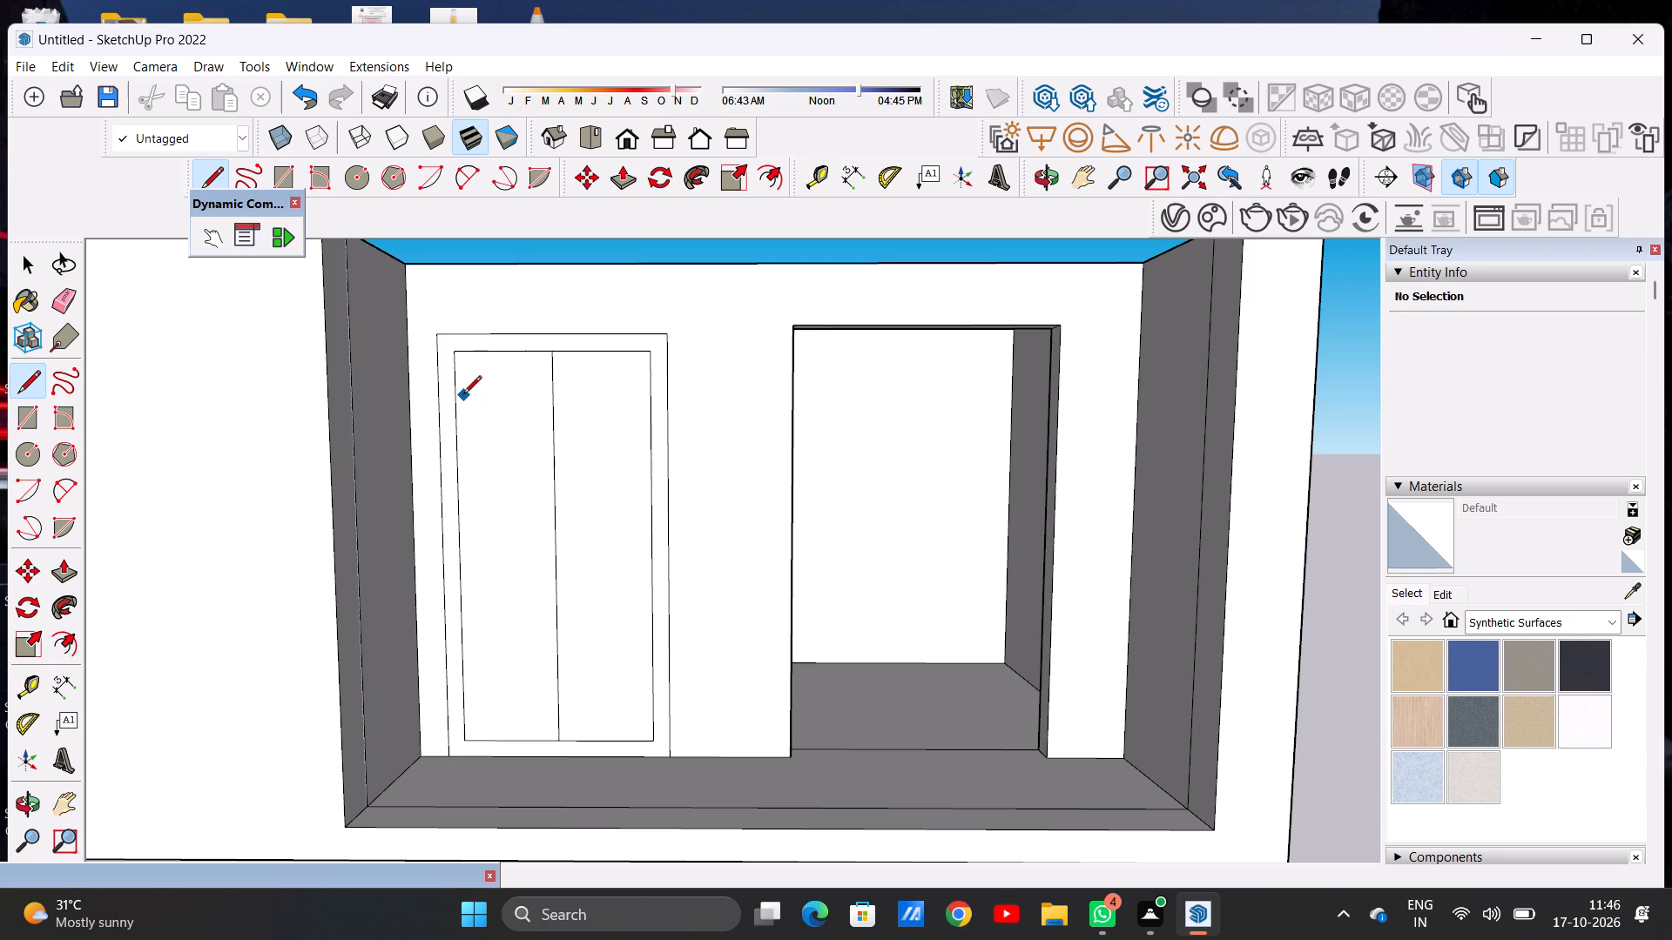
click(461, 394)
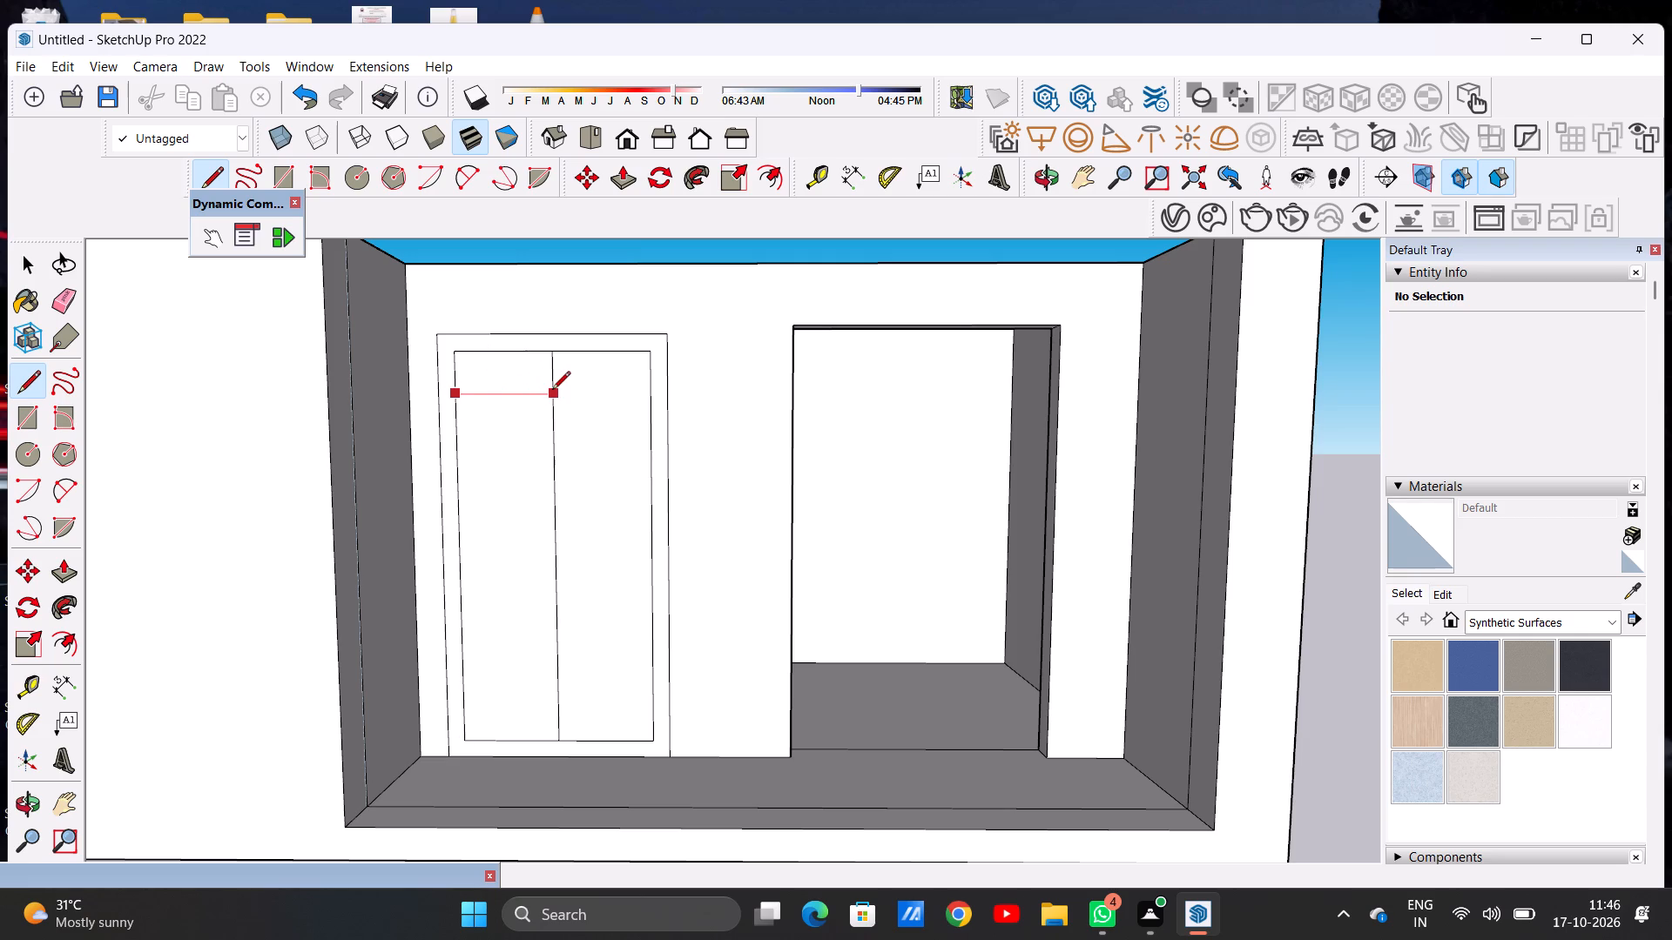
click(552, 391)
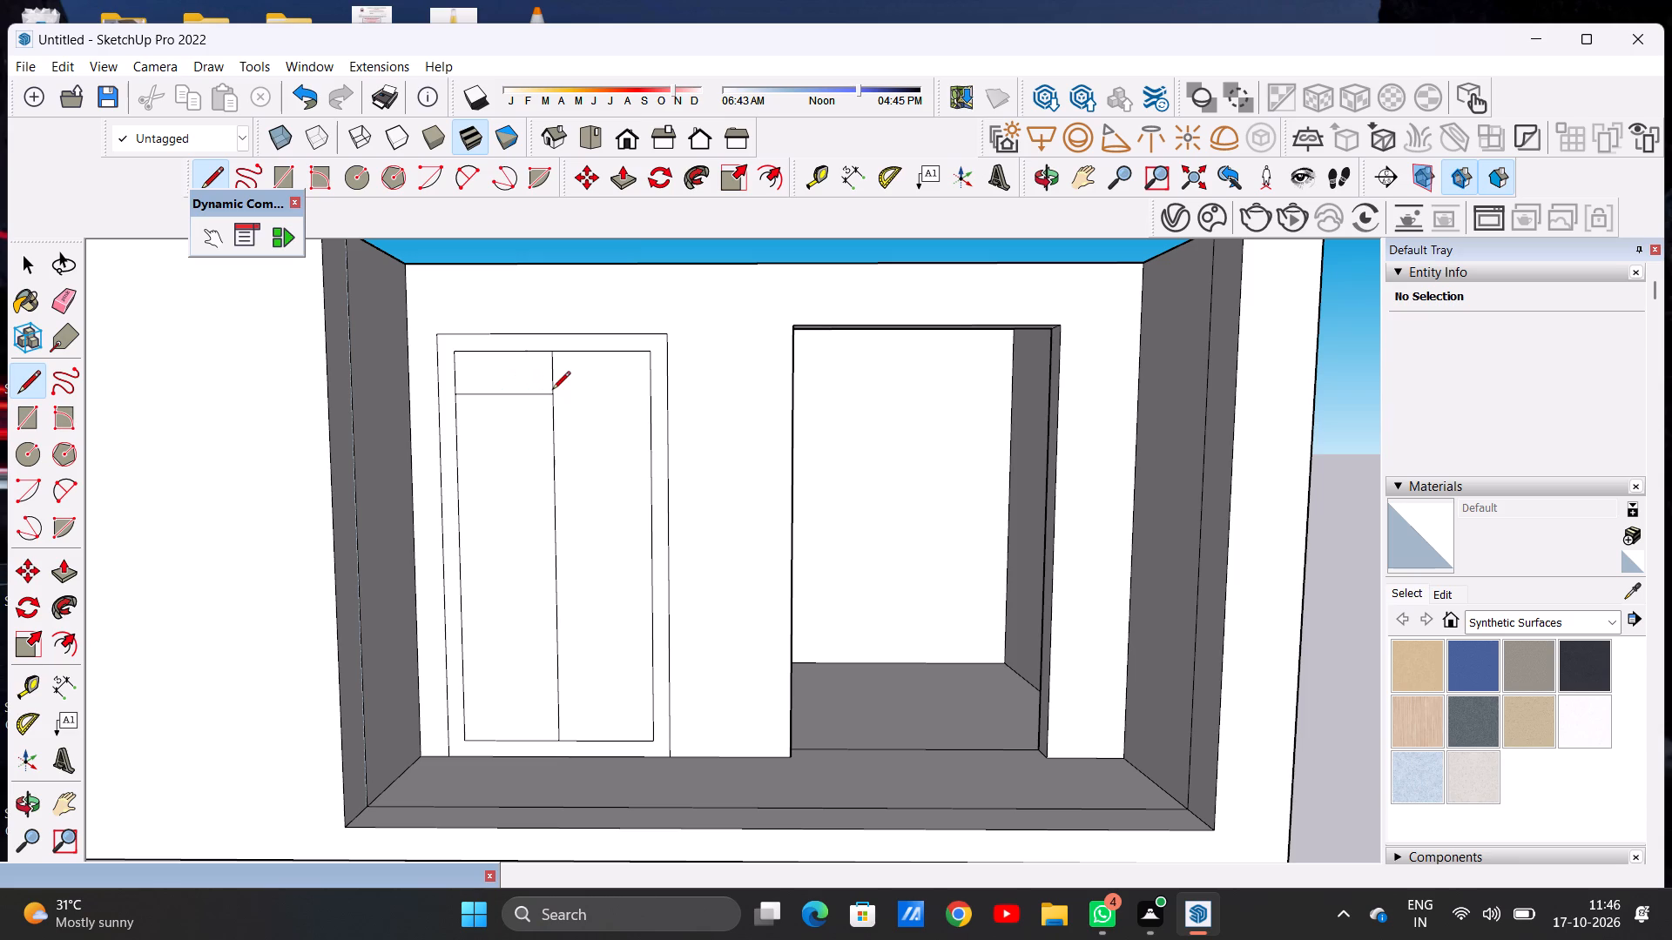
key(space)
Copy the leaf's top panel straight down, leaving a narrow strip between panels, and array it as 6 copies.
double_click(546, 385)
key(m)
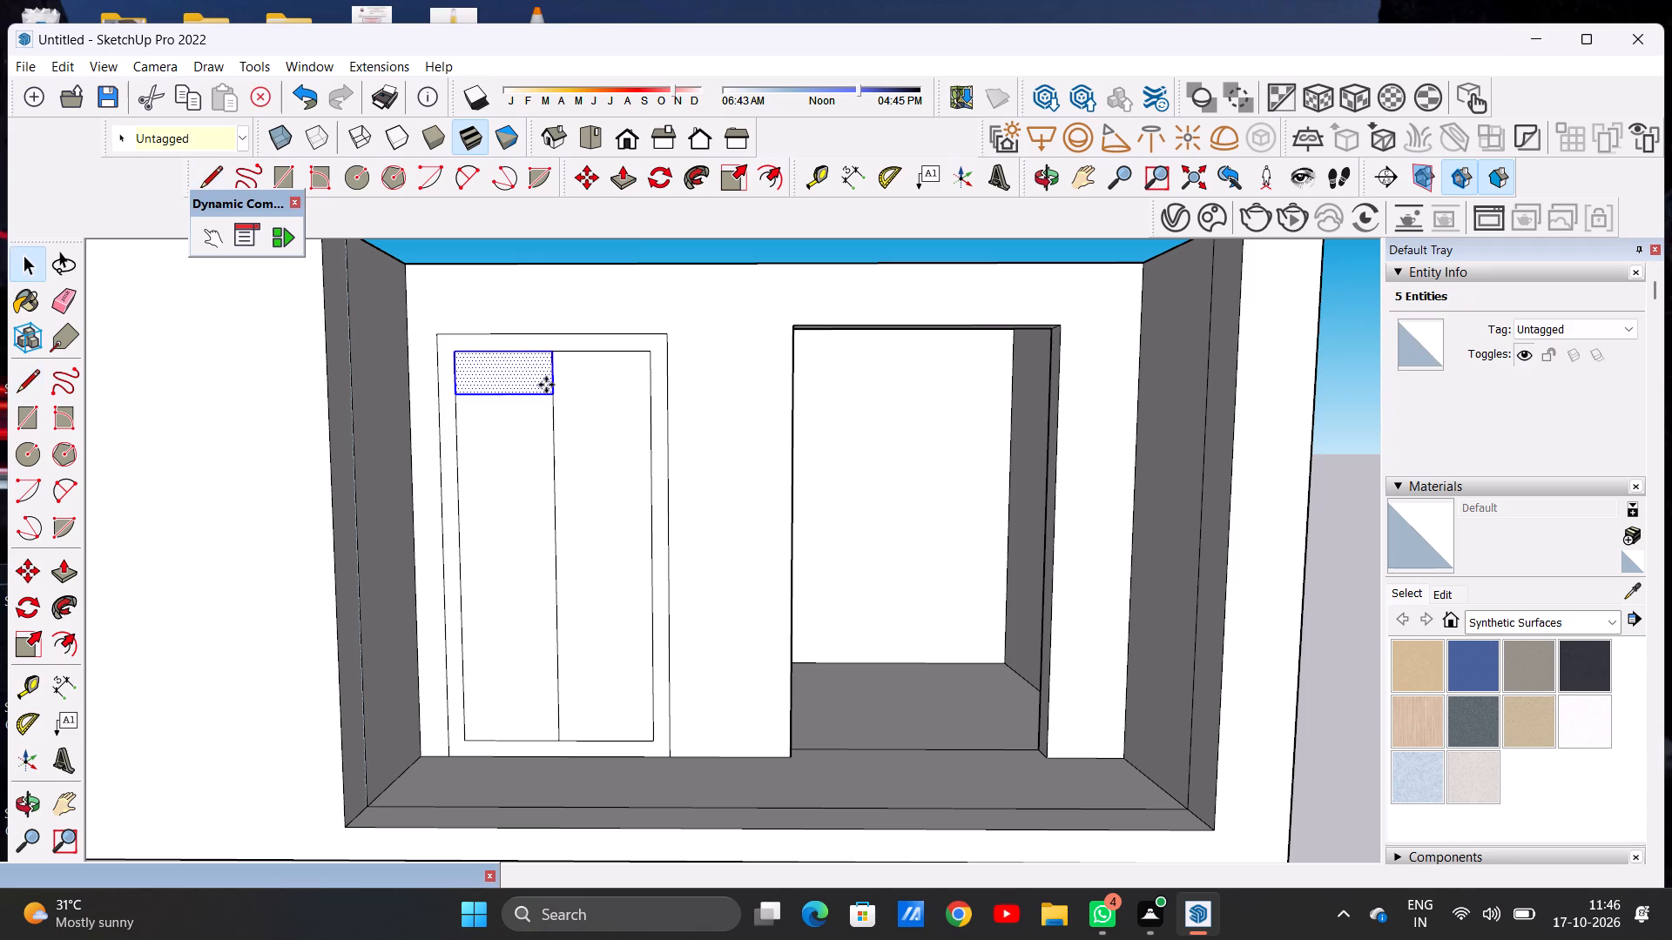
click(554, 396)
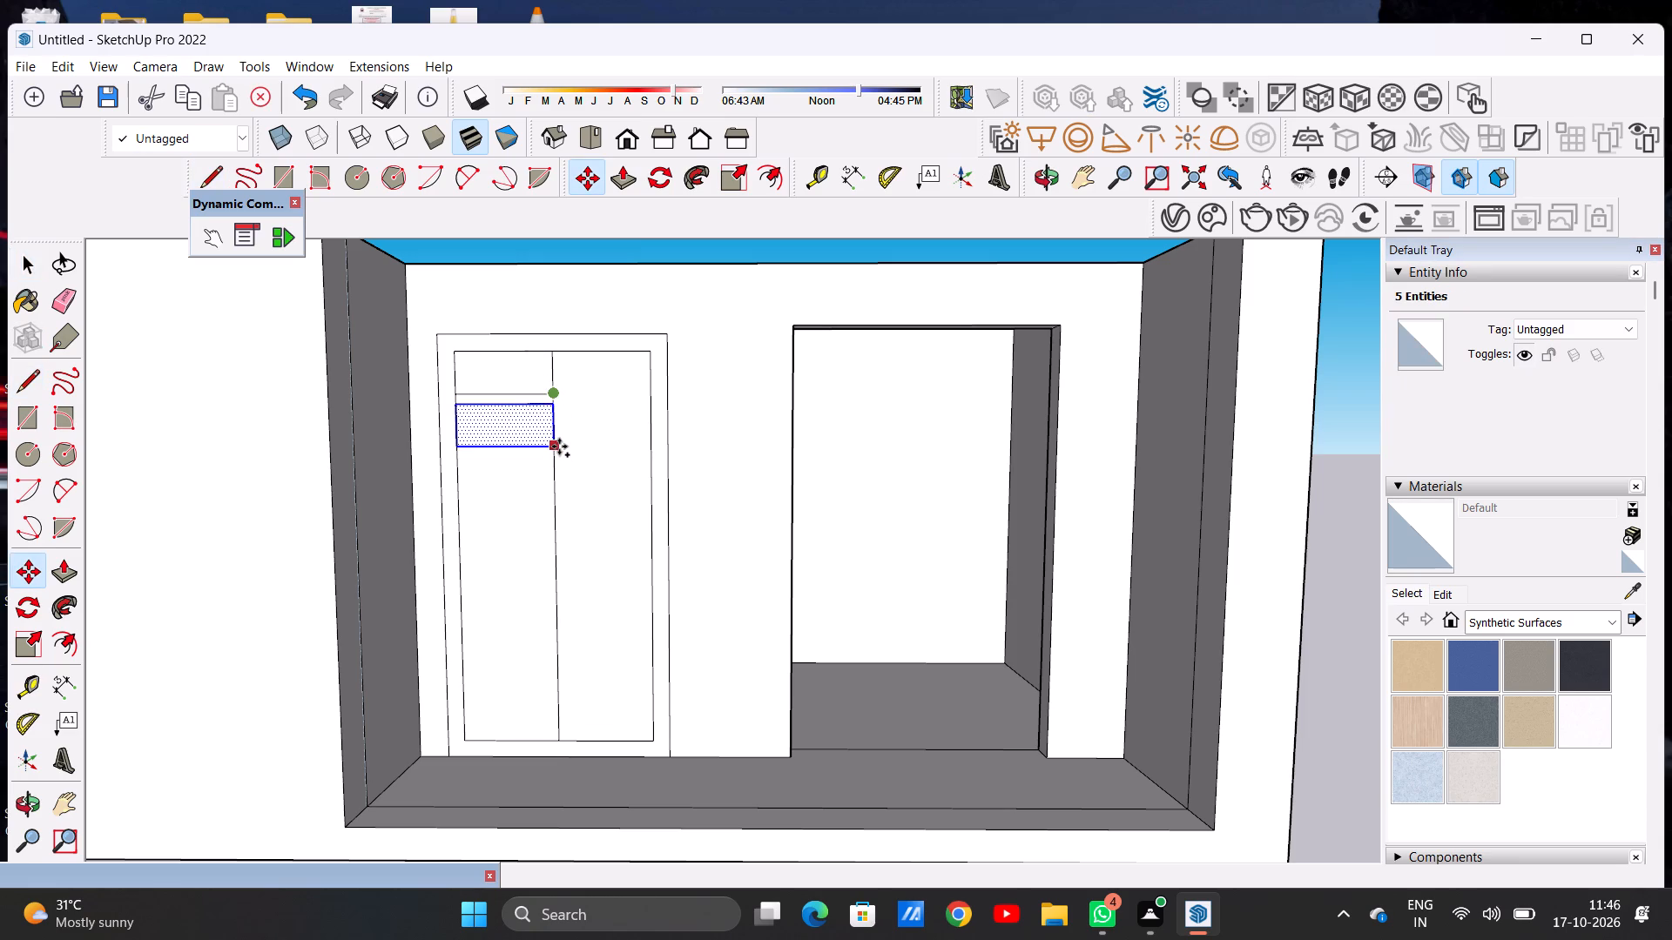
click(559, 446)
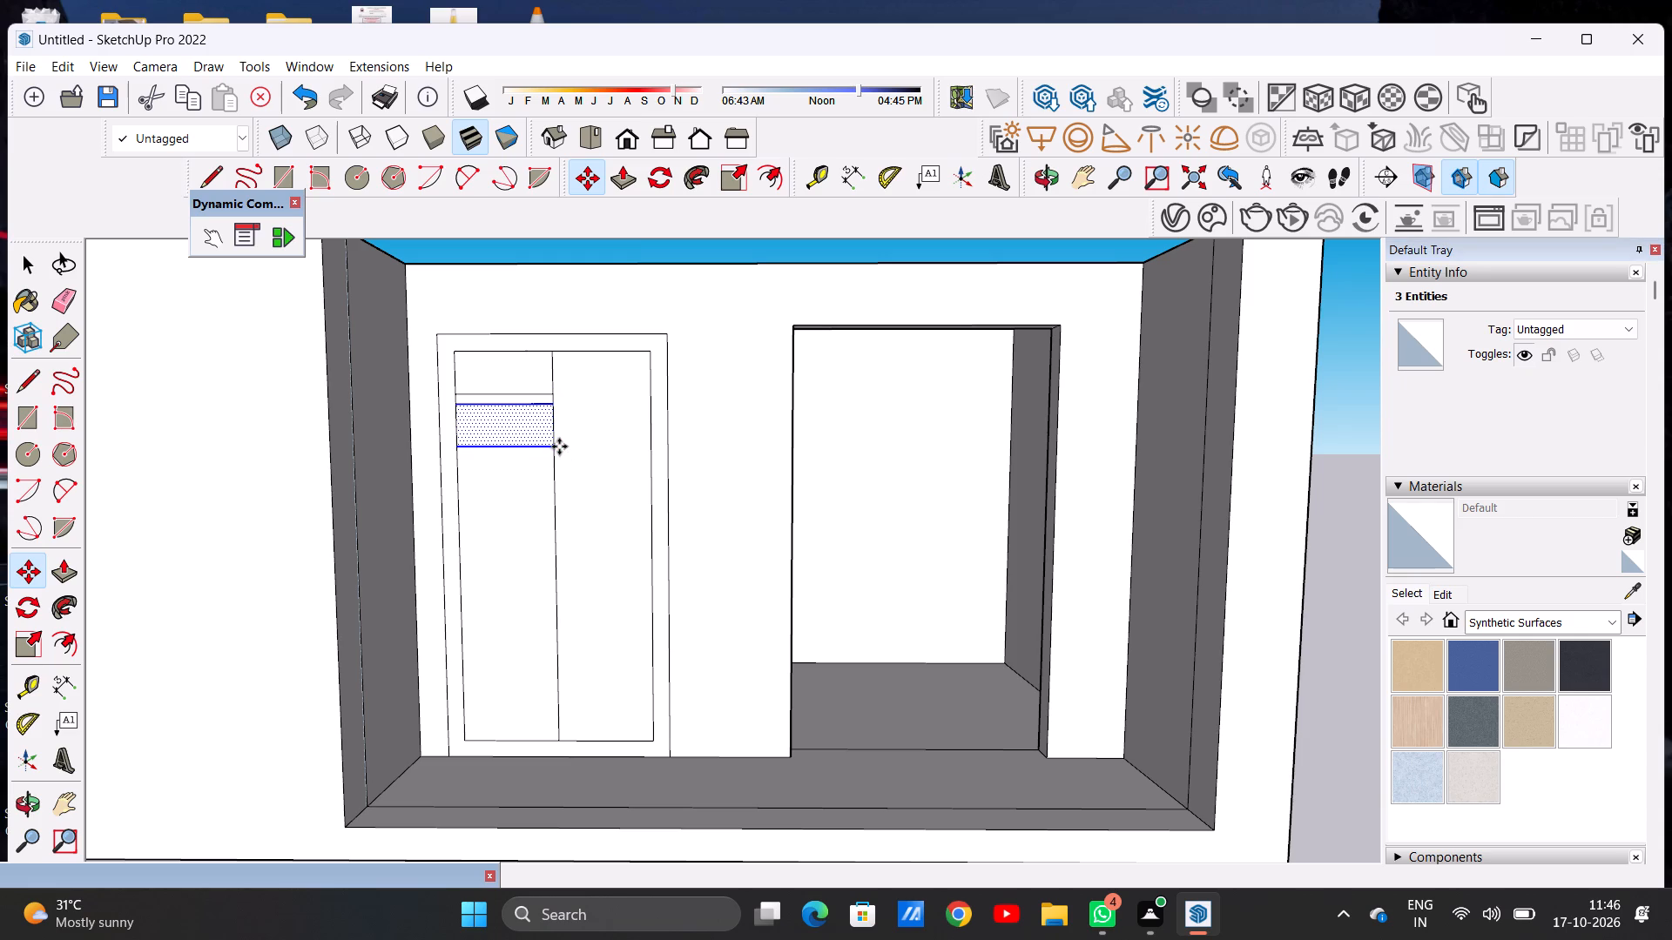
key(shift+asterisk)
key(6)
key(Return)
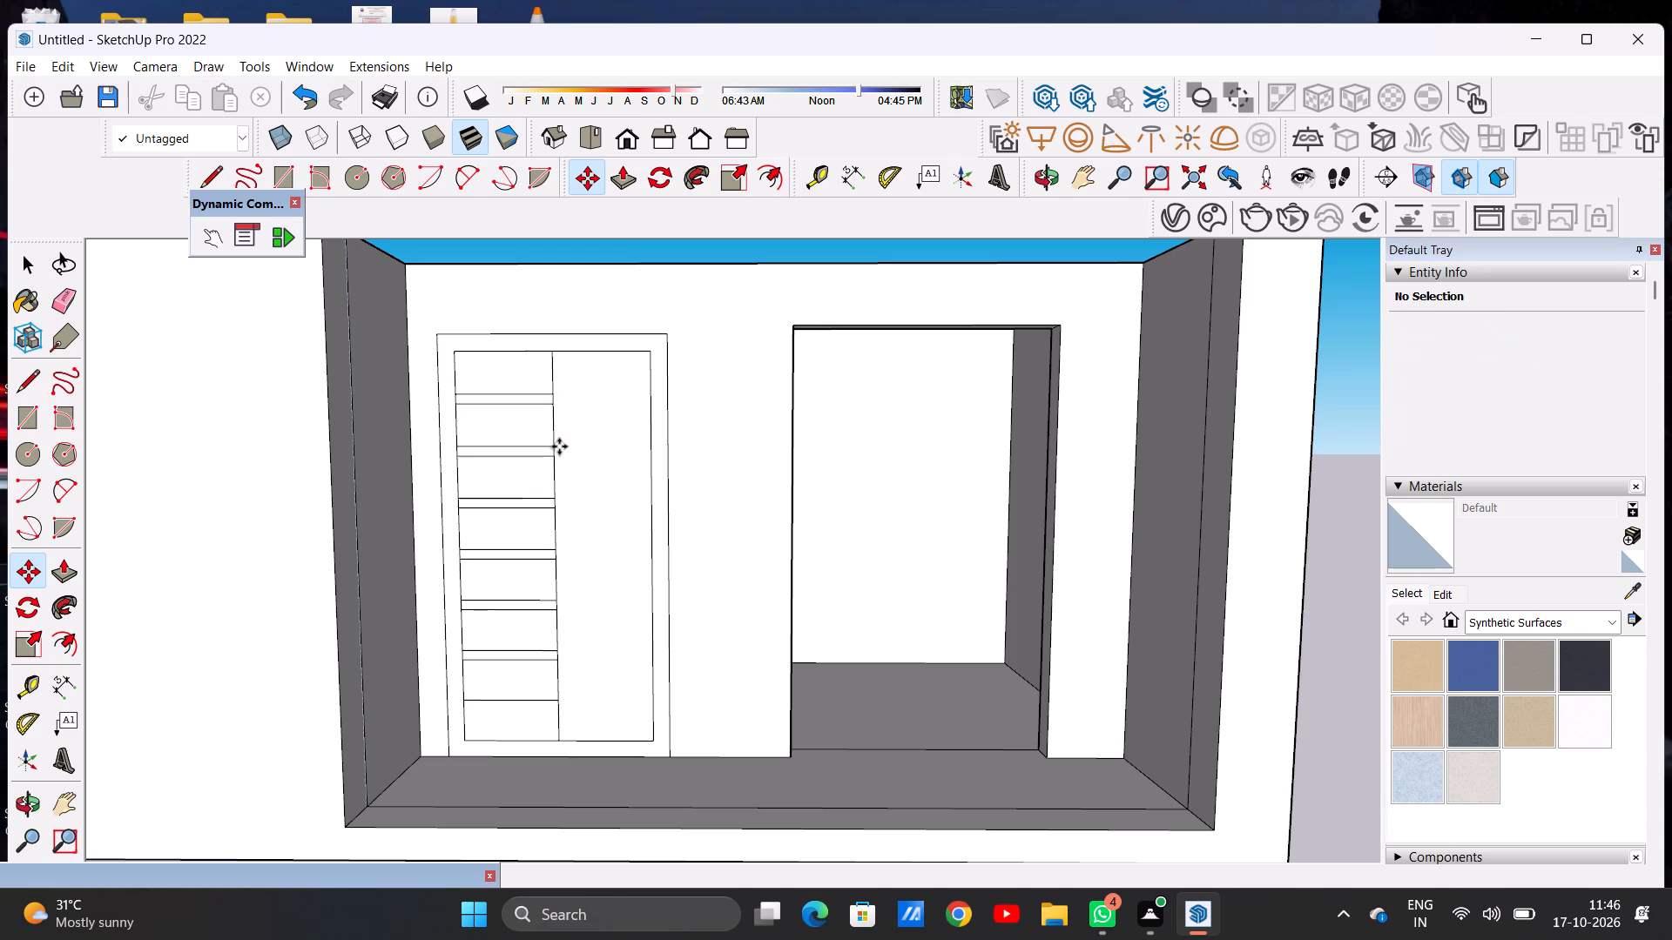
key(space)
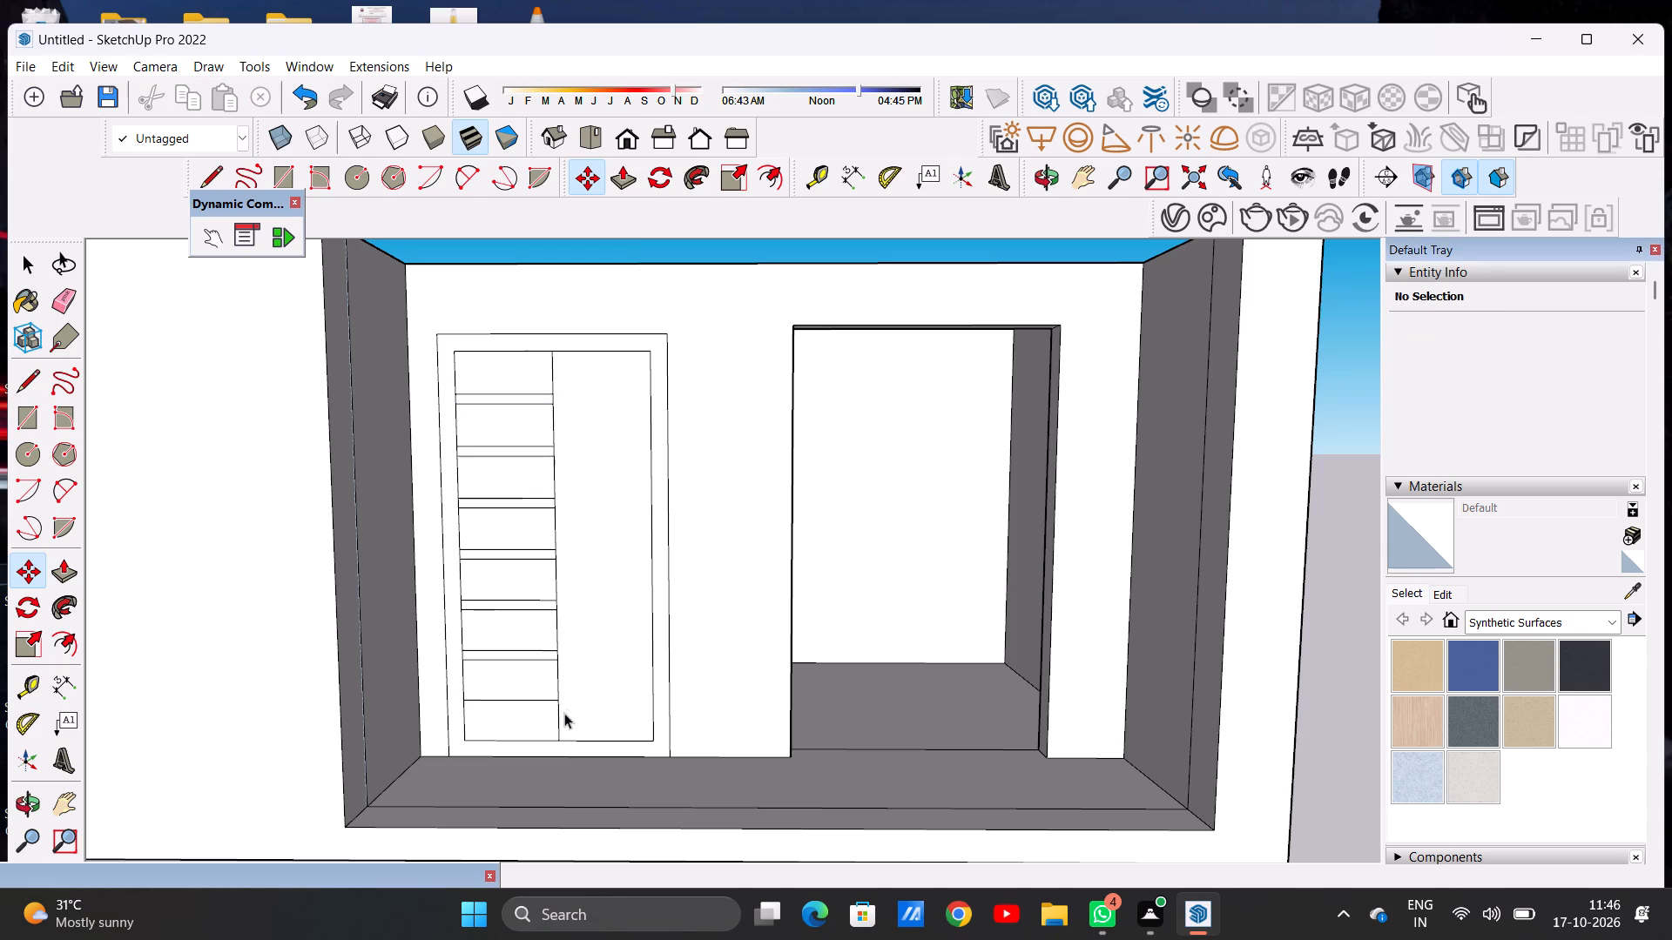
Draw a horizontal line across the same leaf just above its lowest divider to form the bottom narrow strip.
scroll(536, 729, up, 6)
key(l)
scroll(535, 726, up, 4)
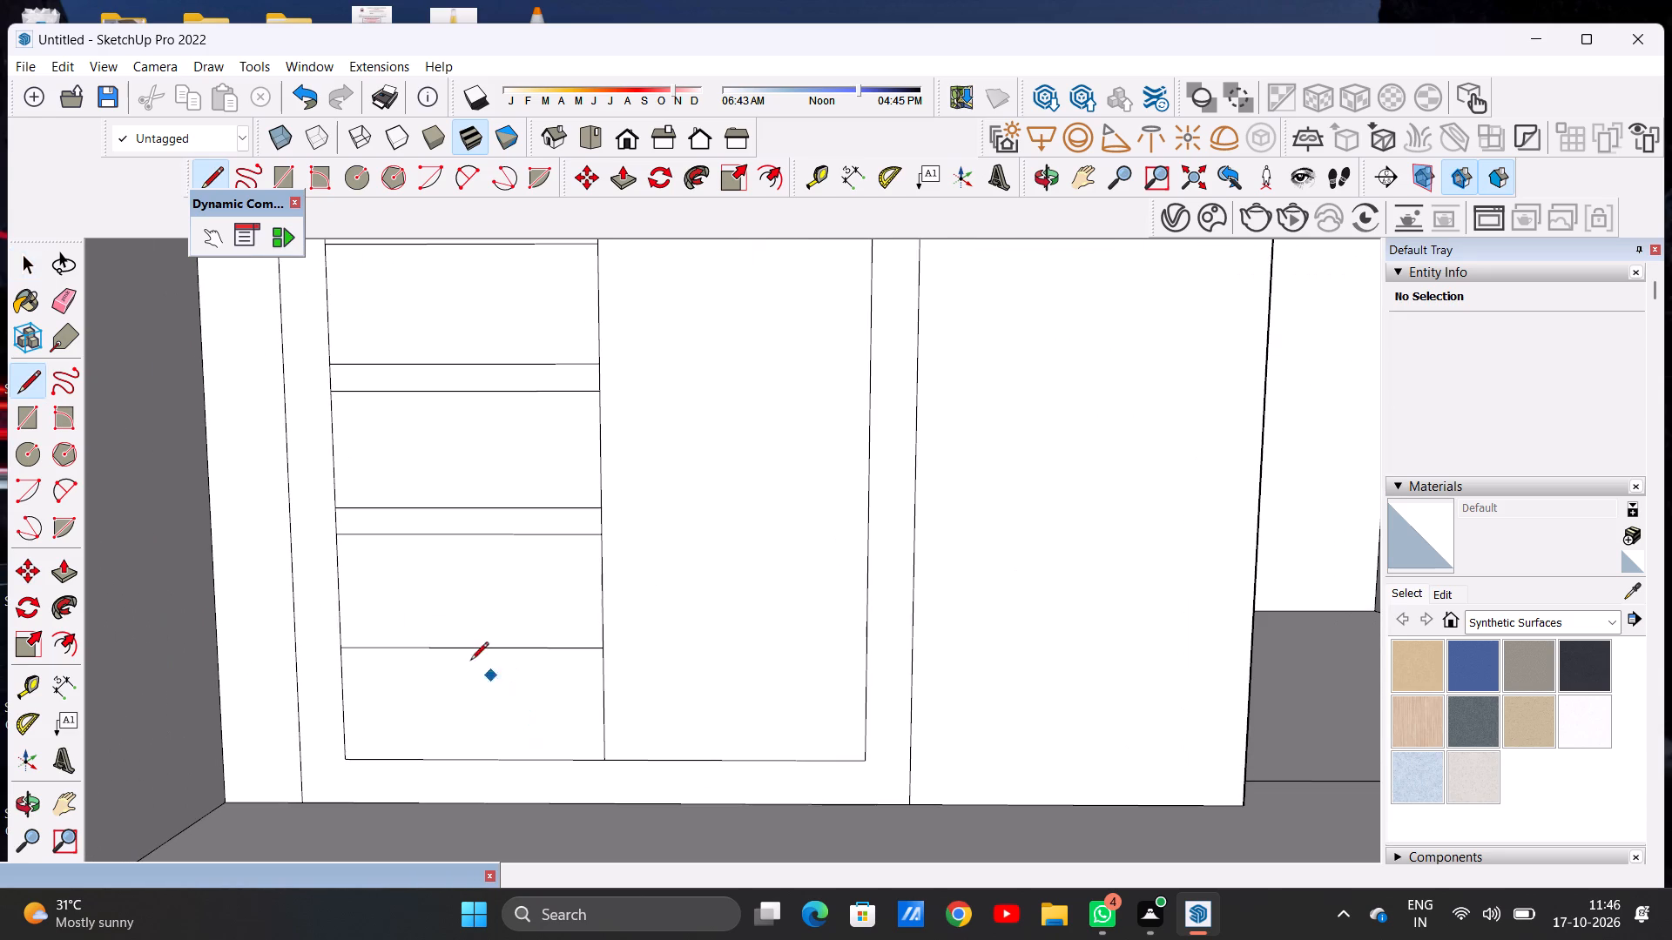
click(340, 626)
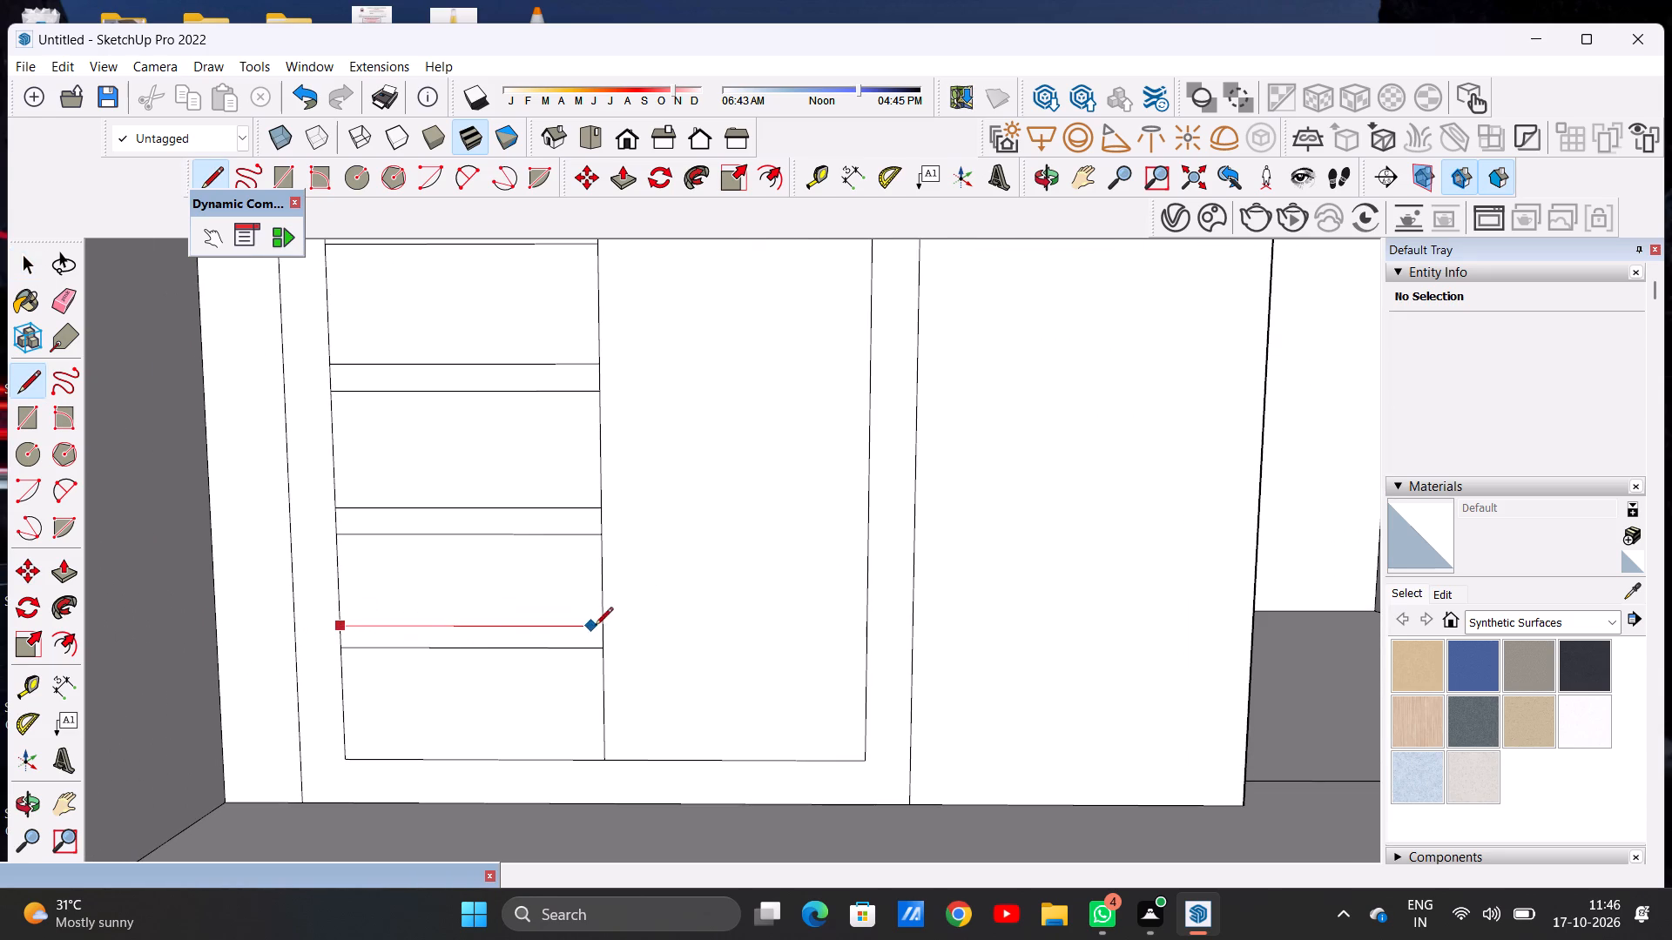
click(603, 623)
key(space)
Examine the divided door leaf and its proportions against the frame, partition and whole building.
scroll(598, 716, down, 3)
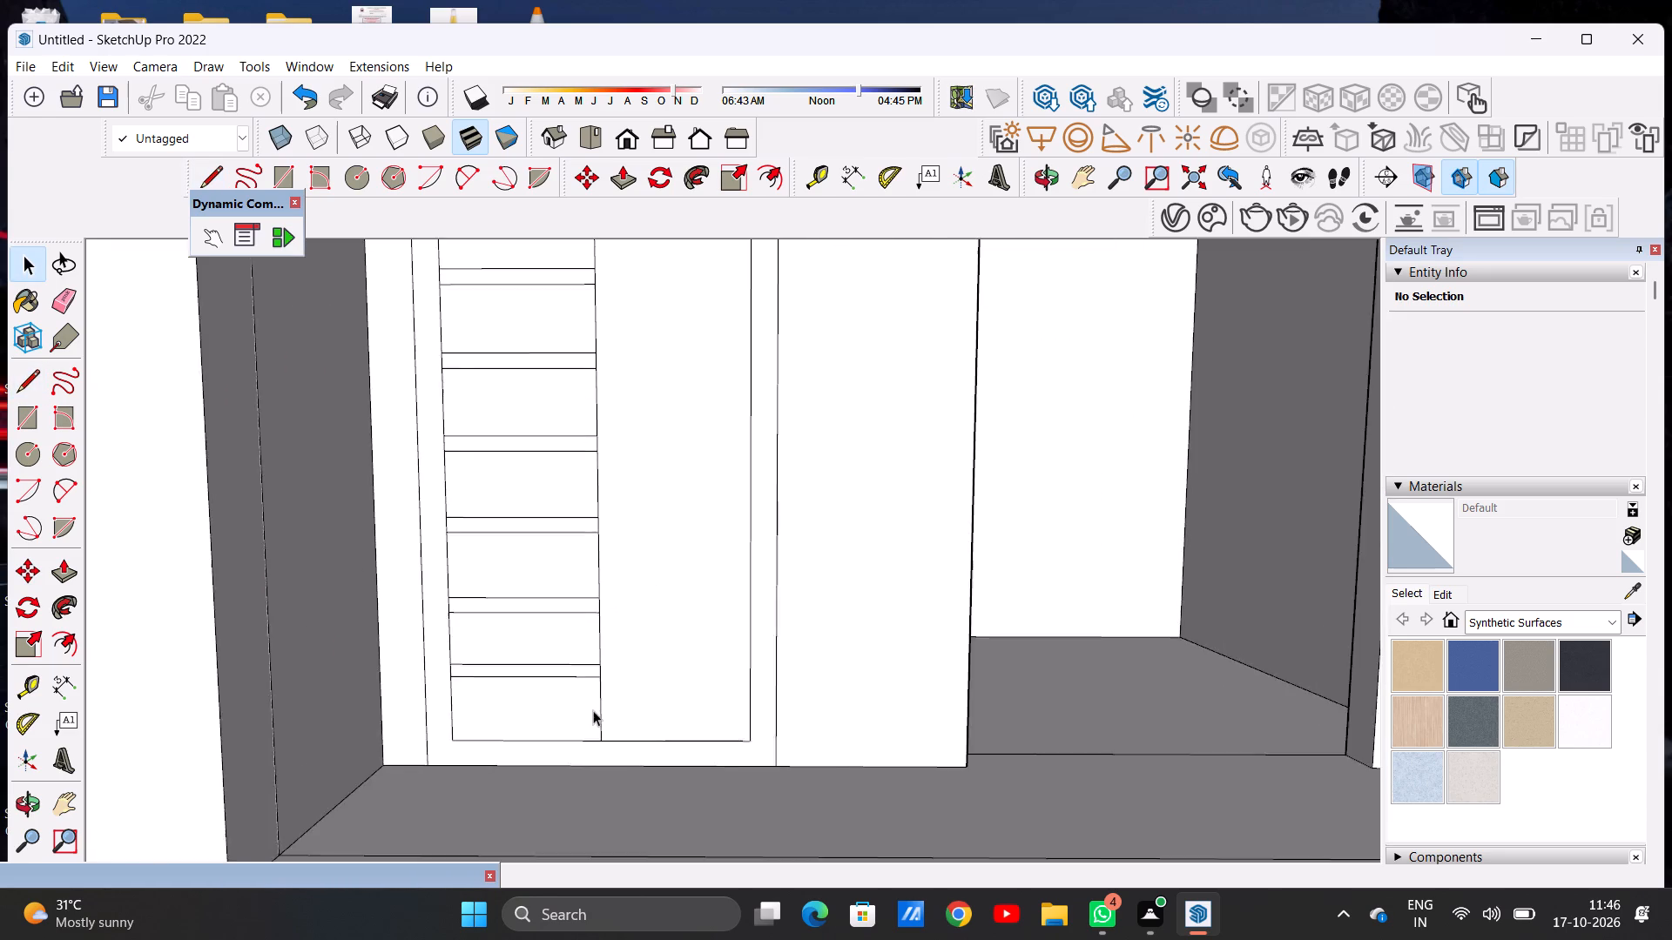
scroll(593, 710, down, 10)
scroll(601, 699, up, 1)
scroll(601, 699, down, 4)
scroll(752, 628, down, 5)
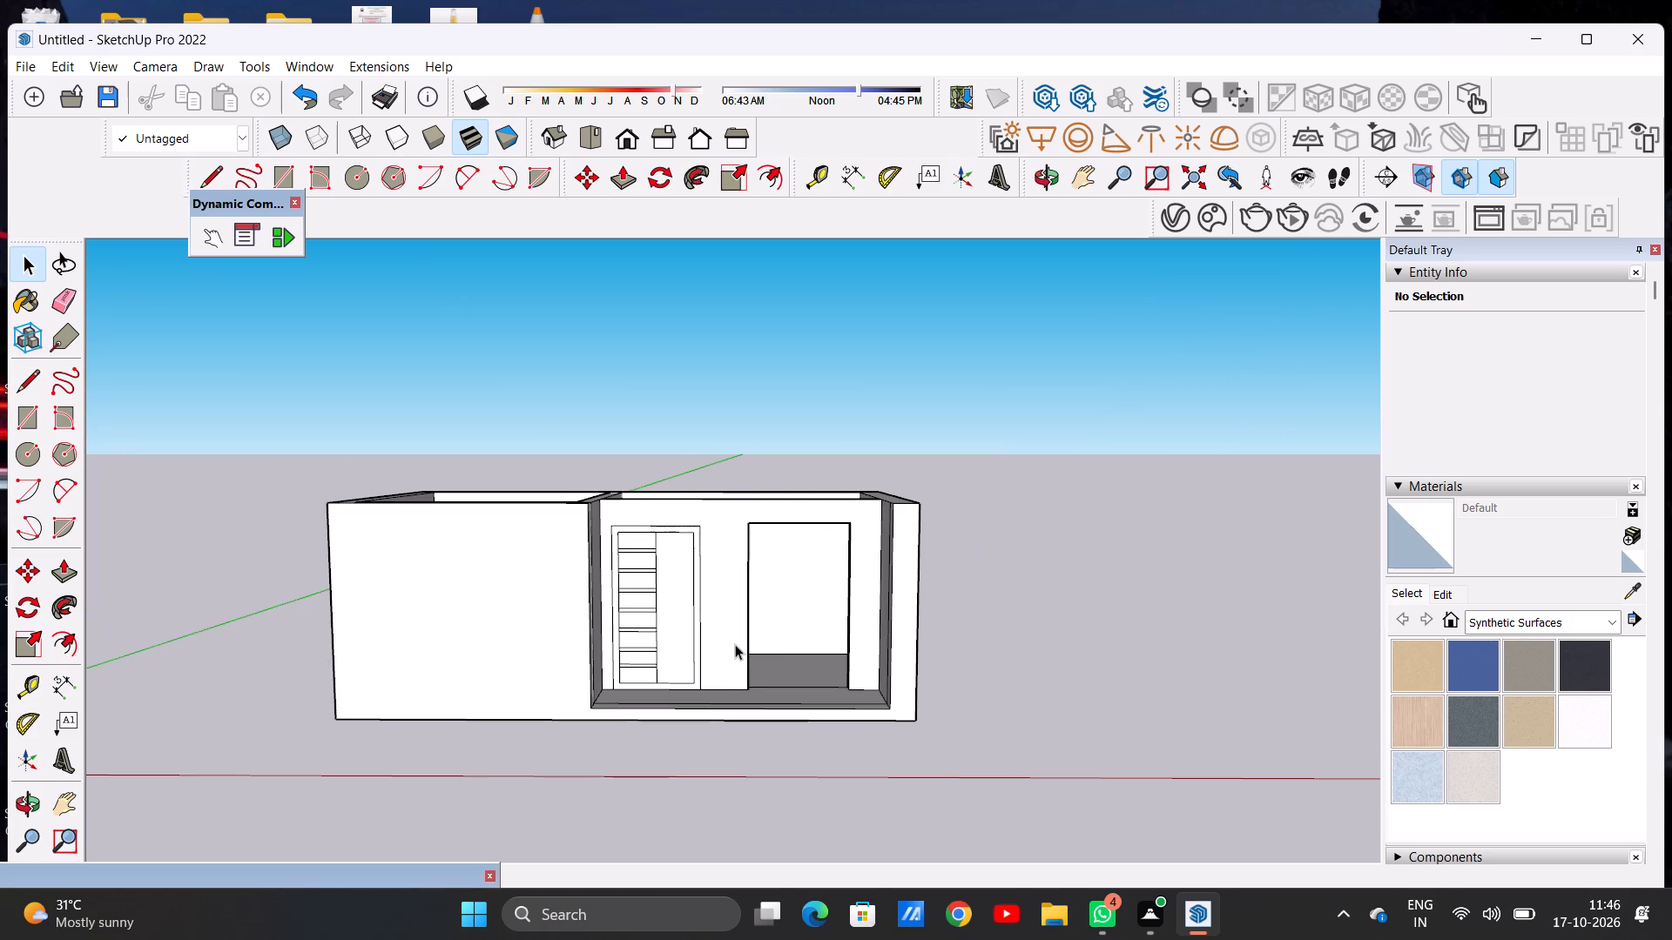
scroll(603, 659, down, 2)
scroll(695, 630, up, 6)
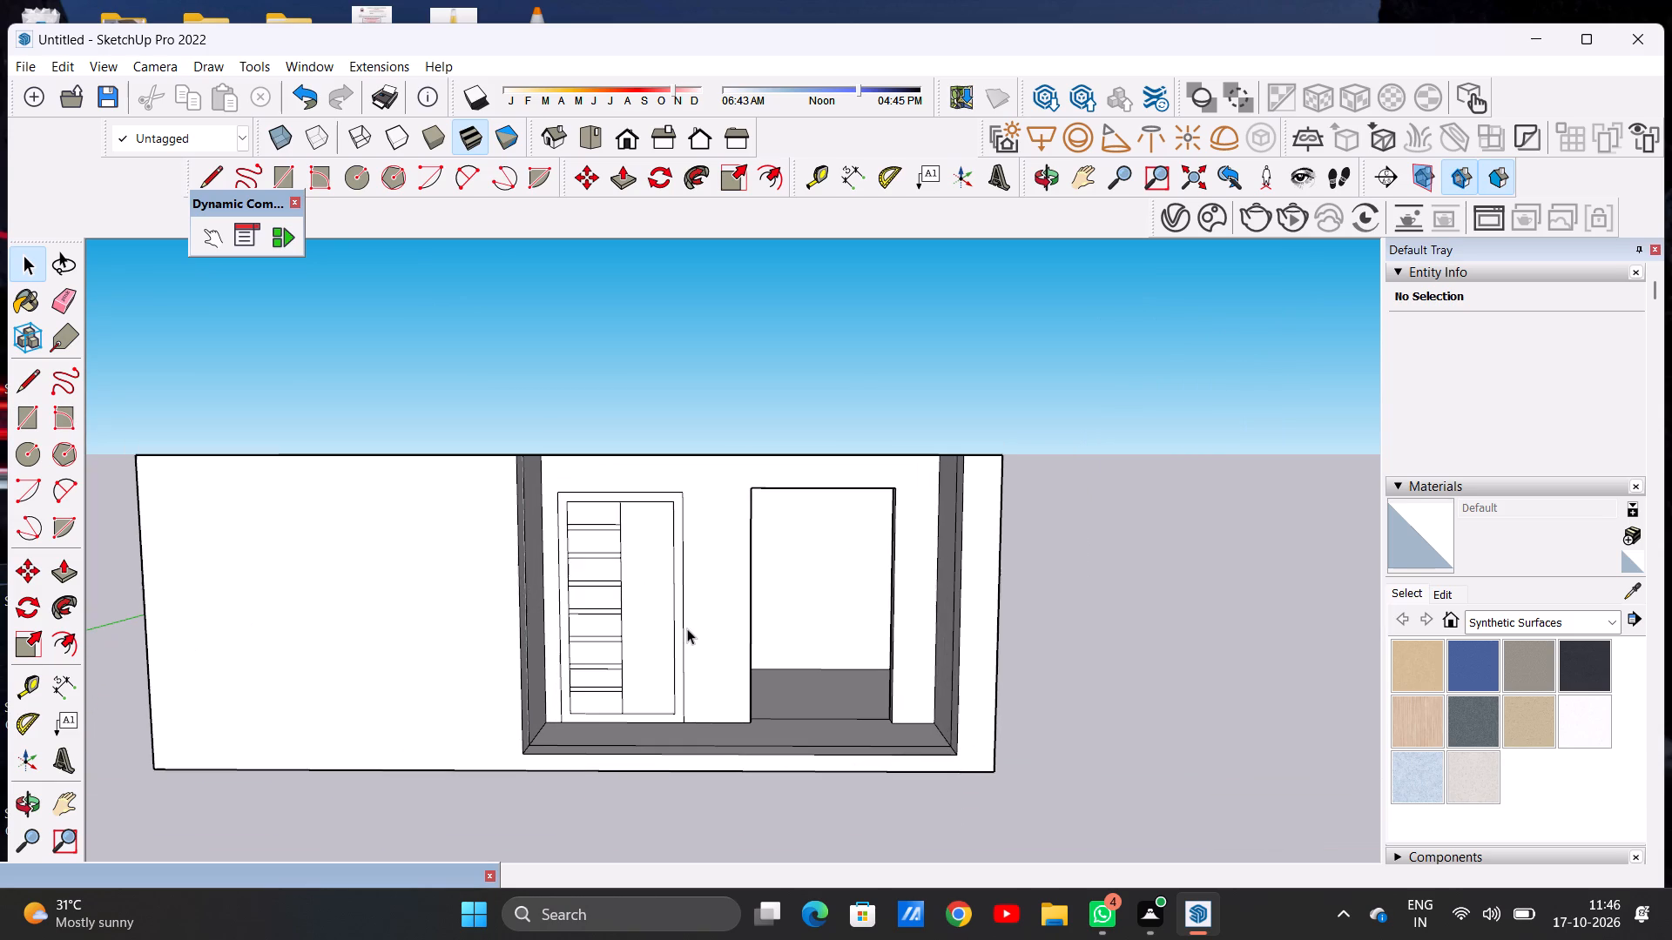
scroll(579, 614, up, 9)
scroll(571, 561, down, 11)
scroll(571, 687, up, 6)
scroll(572, 687, down, 1)
scroll(572, 687, up, 1)
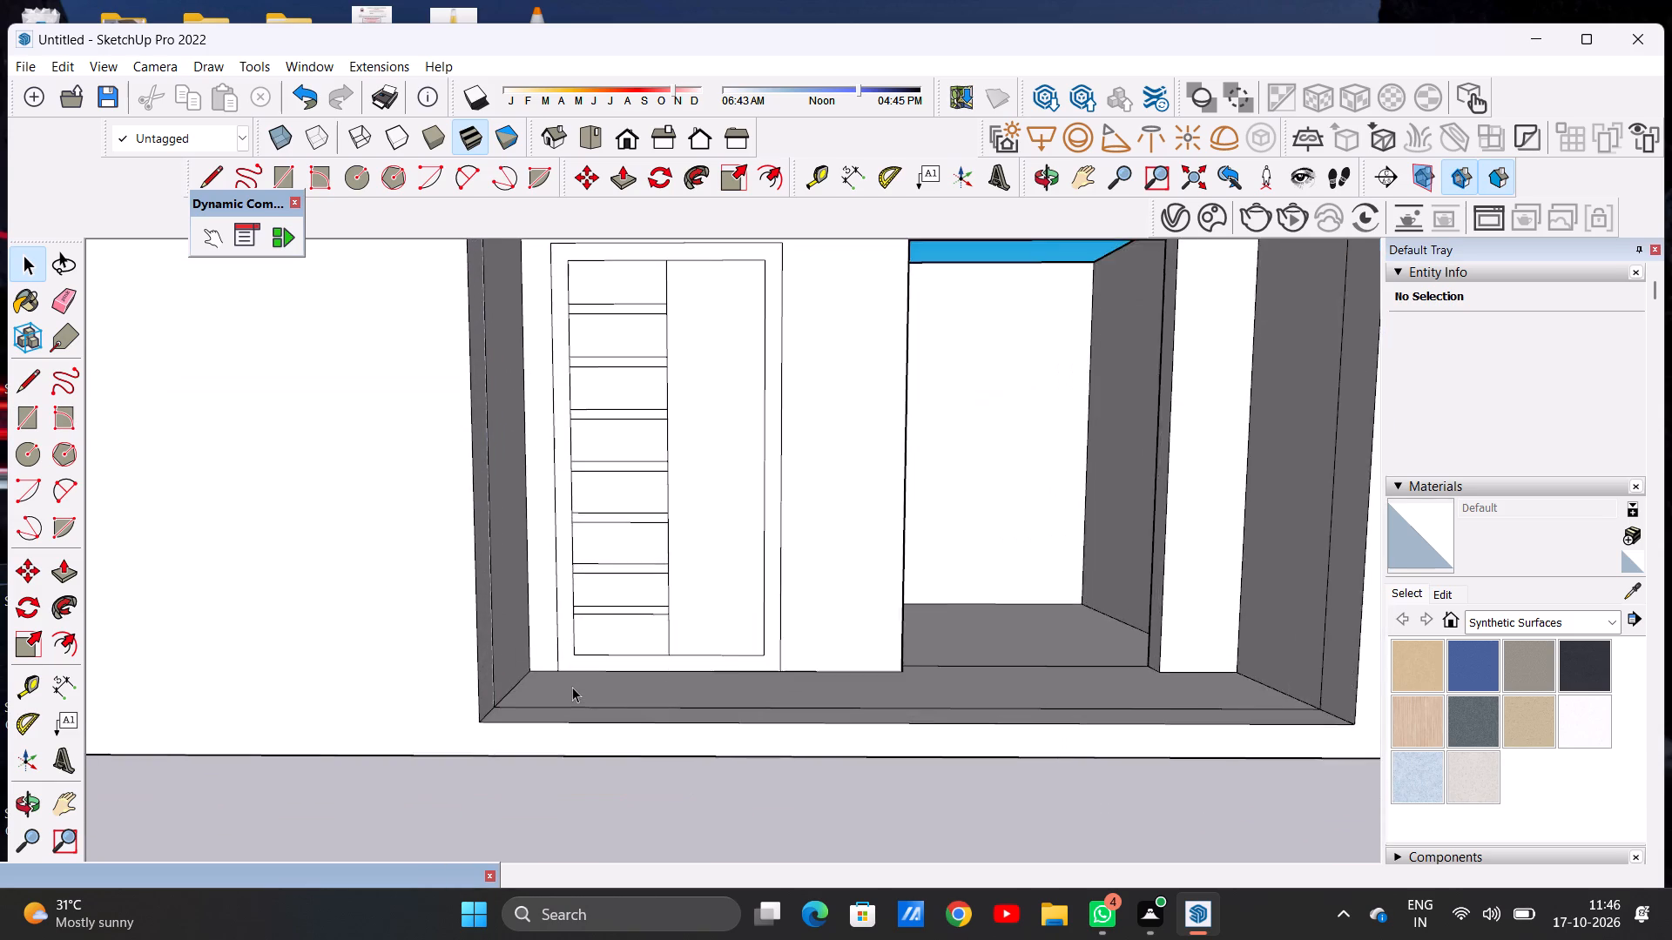
Draw a vertical line beside the door frame from the floor to frame height, and join it to the frame's nearest top corner.
scroll(572, 687, up, 3)
key(l)
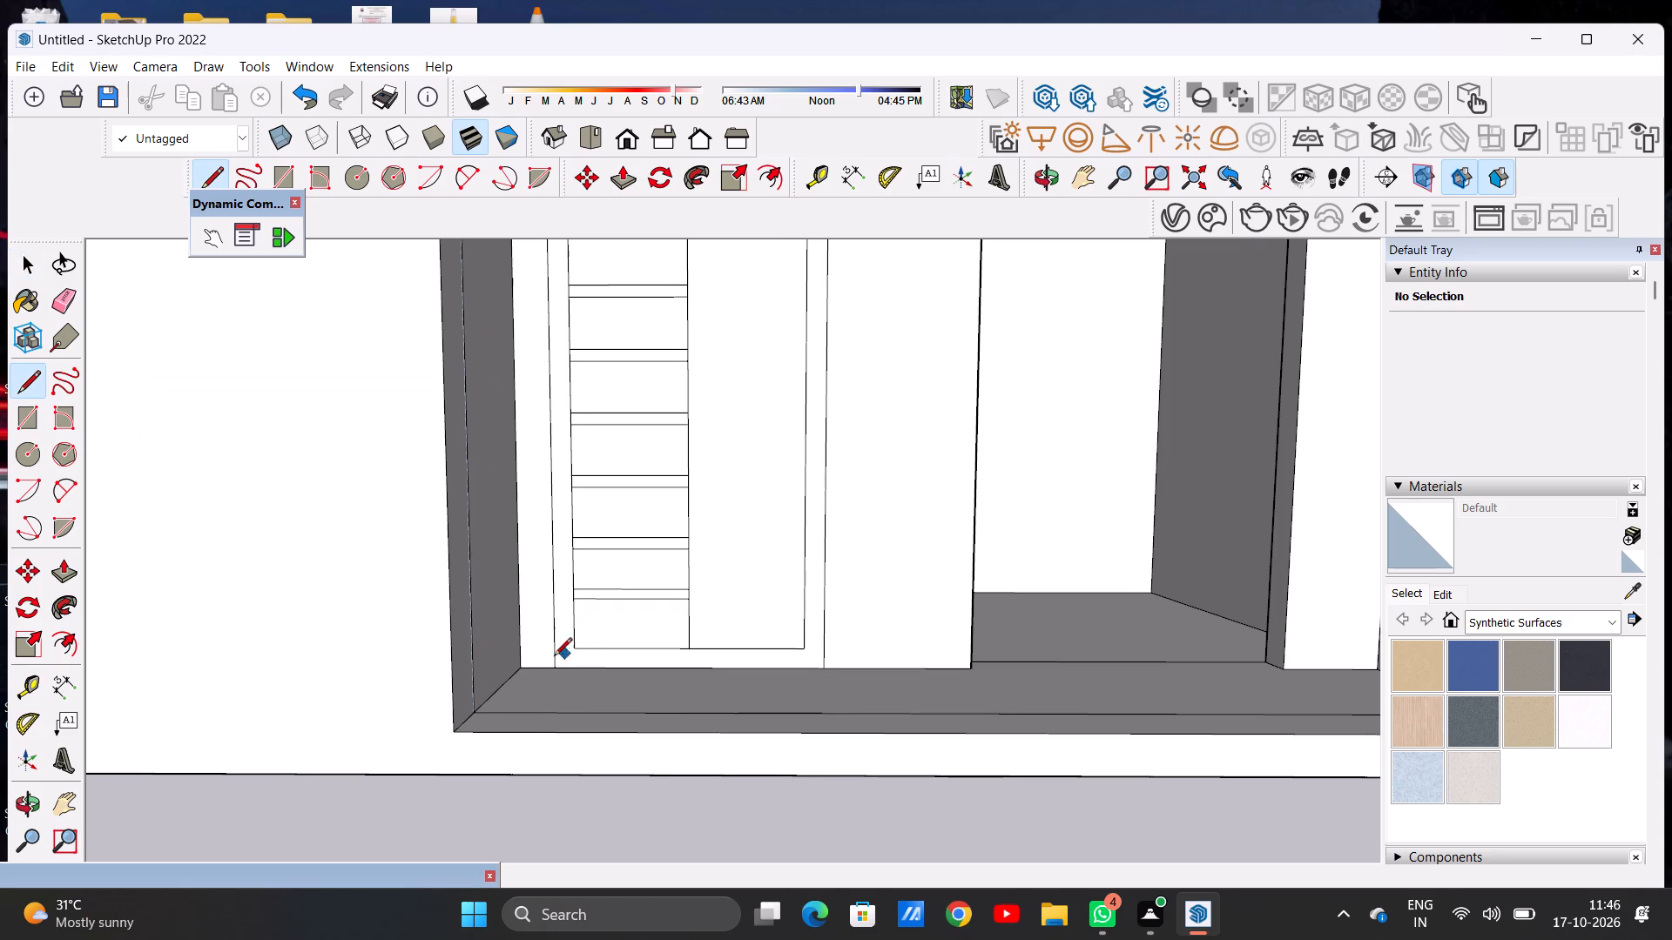
scroll(543, 661, up, 6)
click(539, 671)
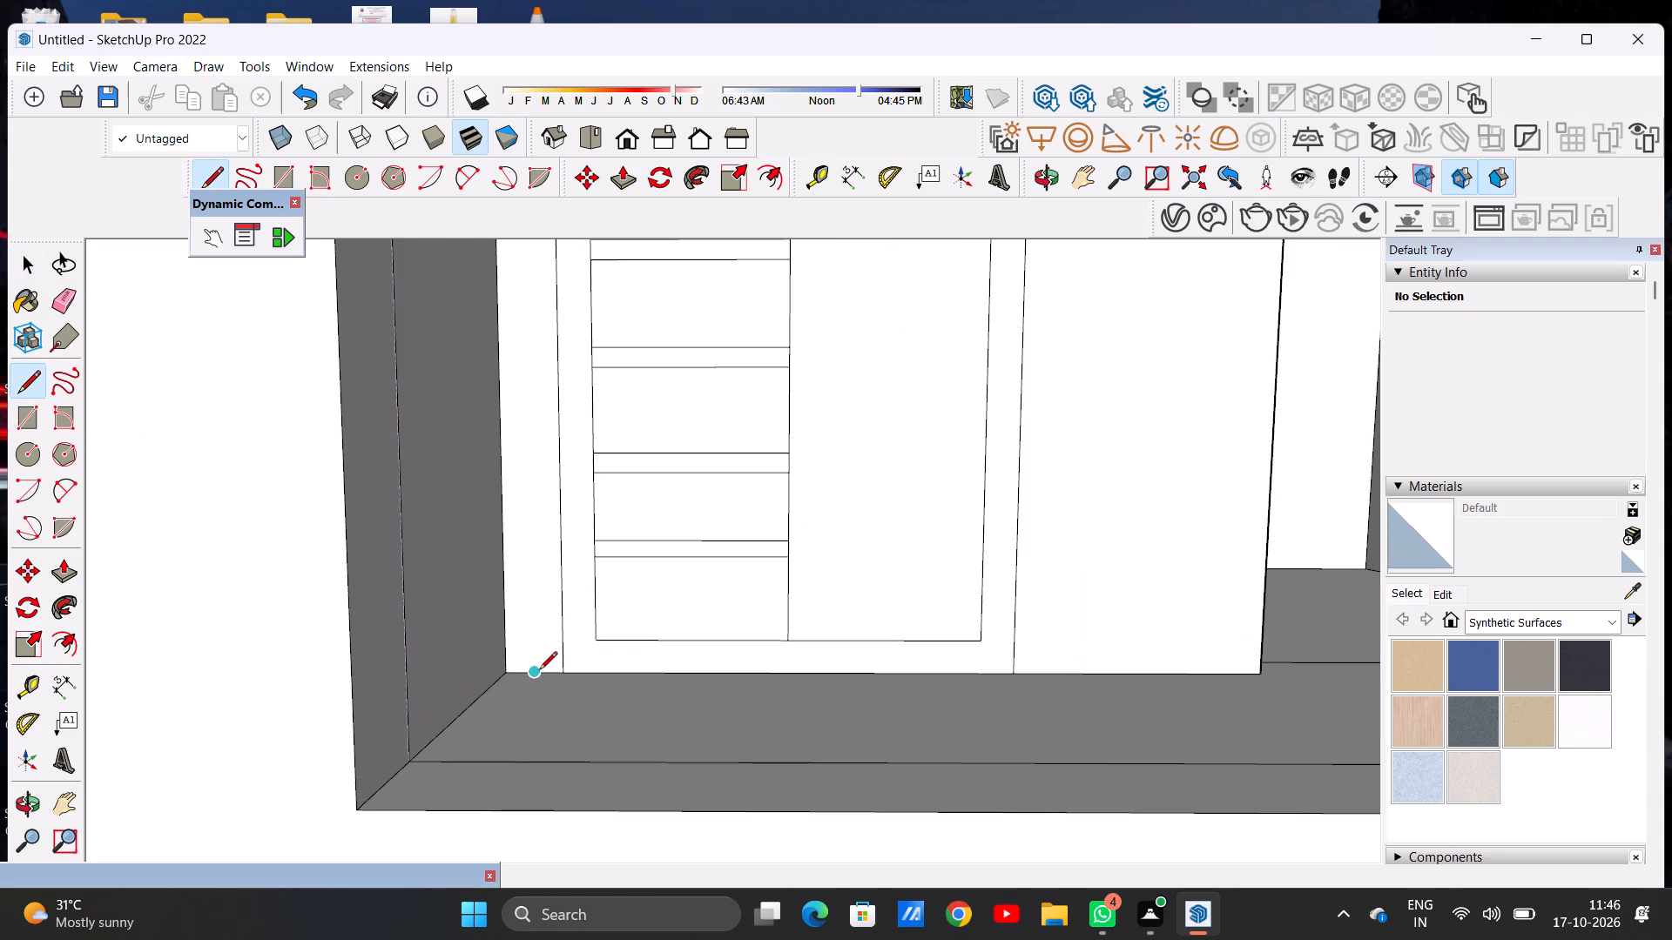
scroll(551, 597, down, 11)
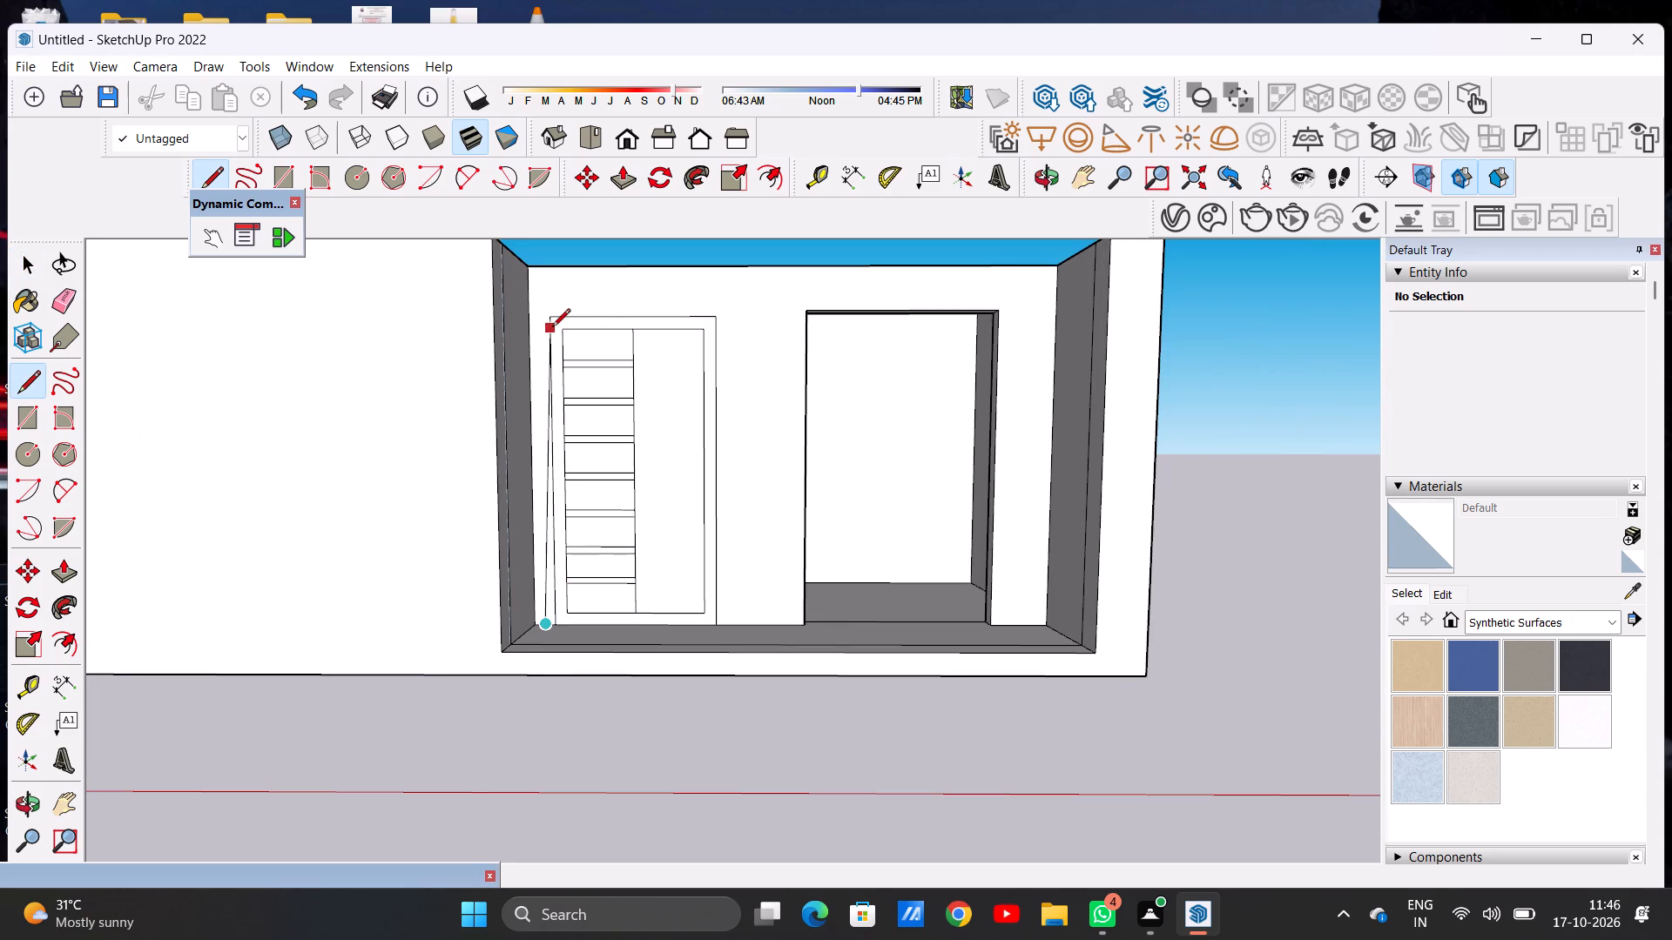
scroll(552, 328, up, 4)
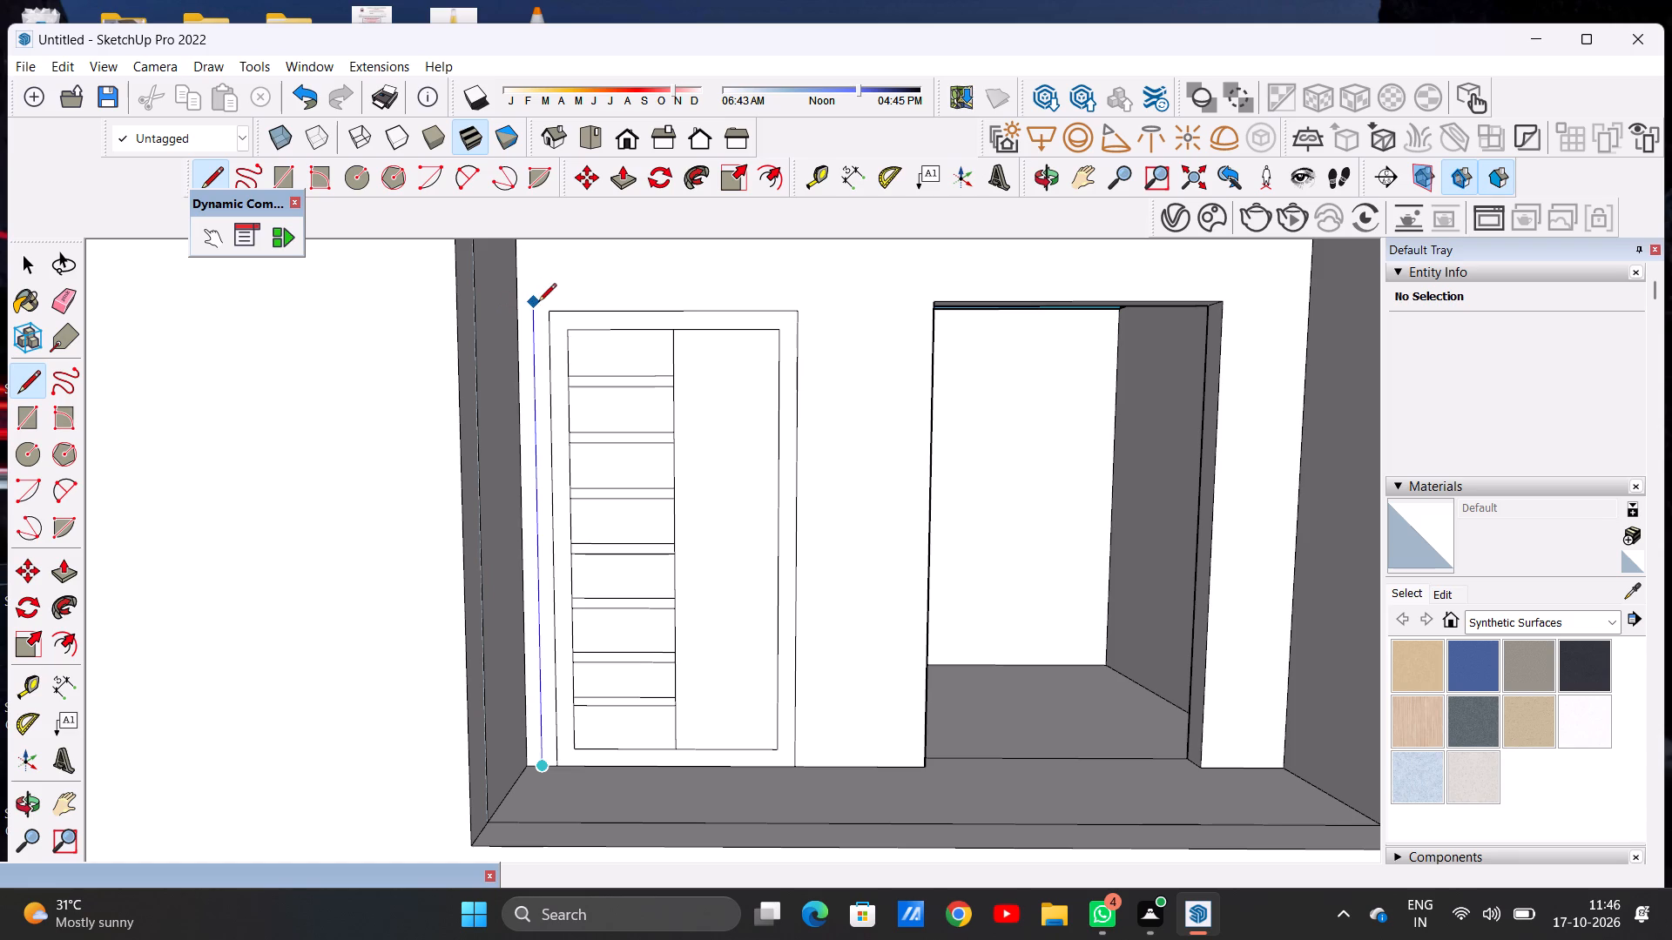
scroll(540, 312, up, 8)
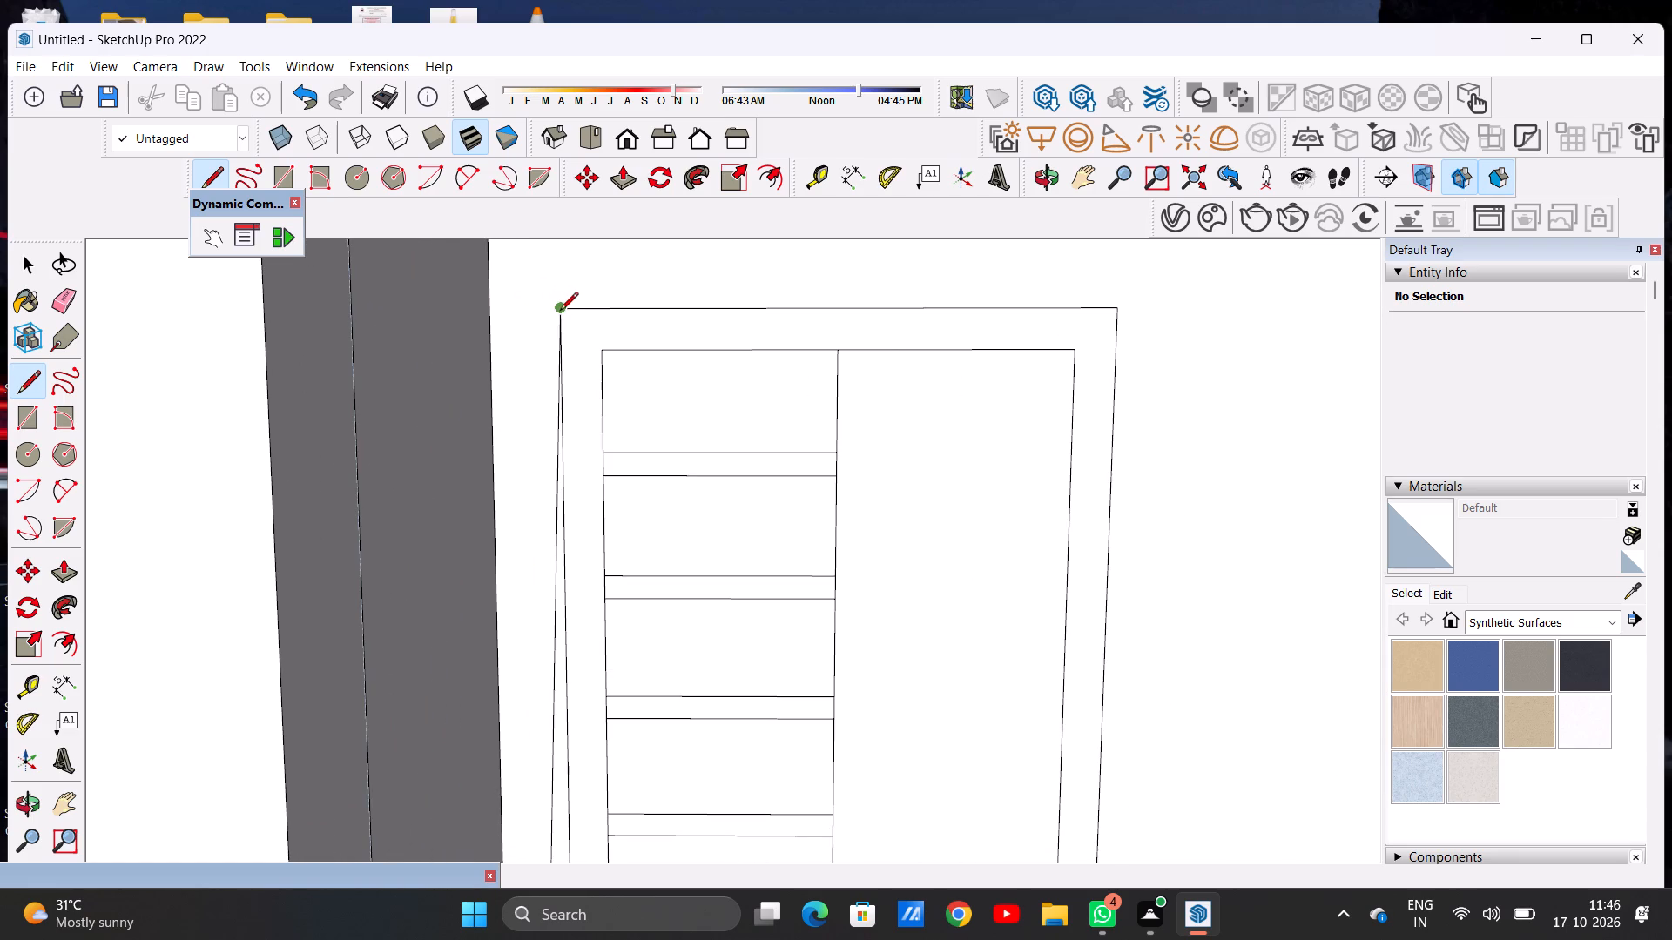
click(529, 304)
click(554, 307)
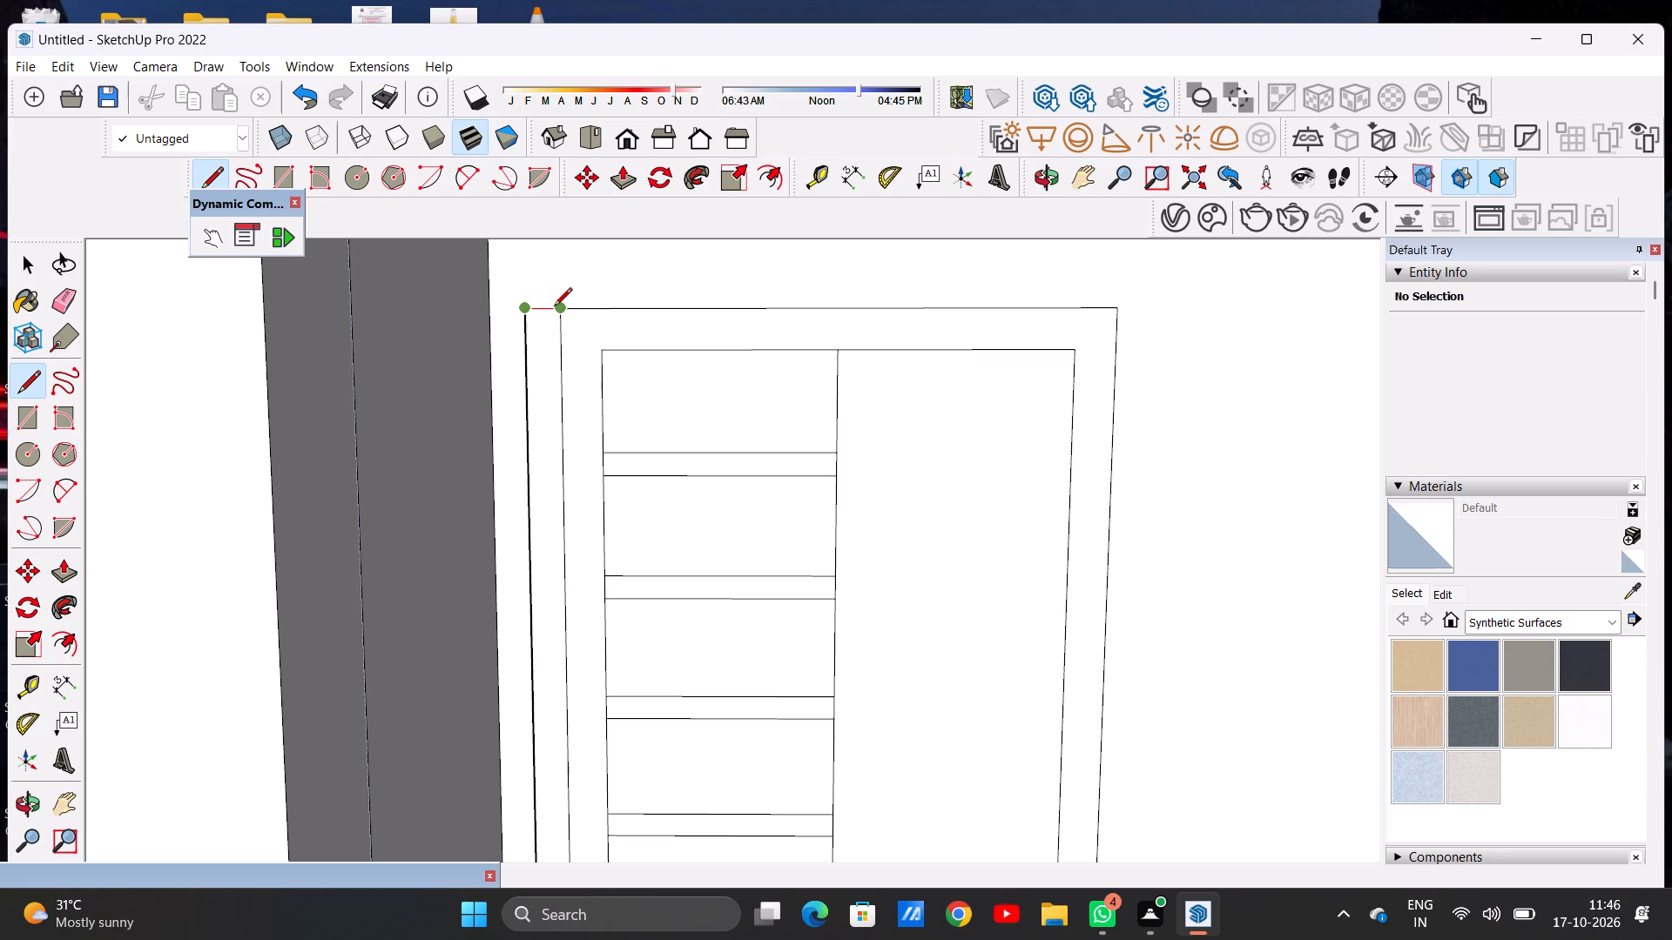
key(space)
Erase the frame's original outer vertical edge to merge the new strip into a wider jamb.
key(e)
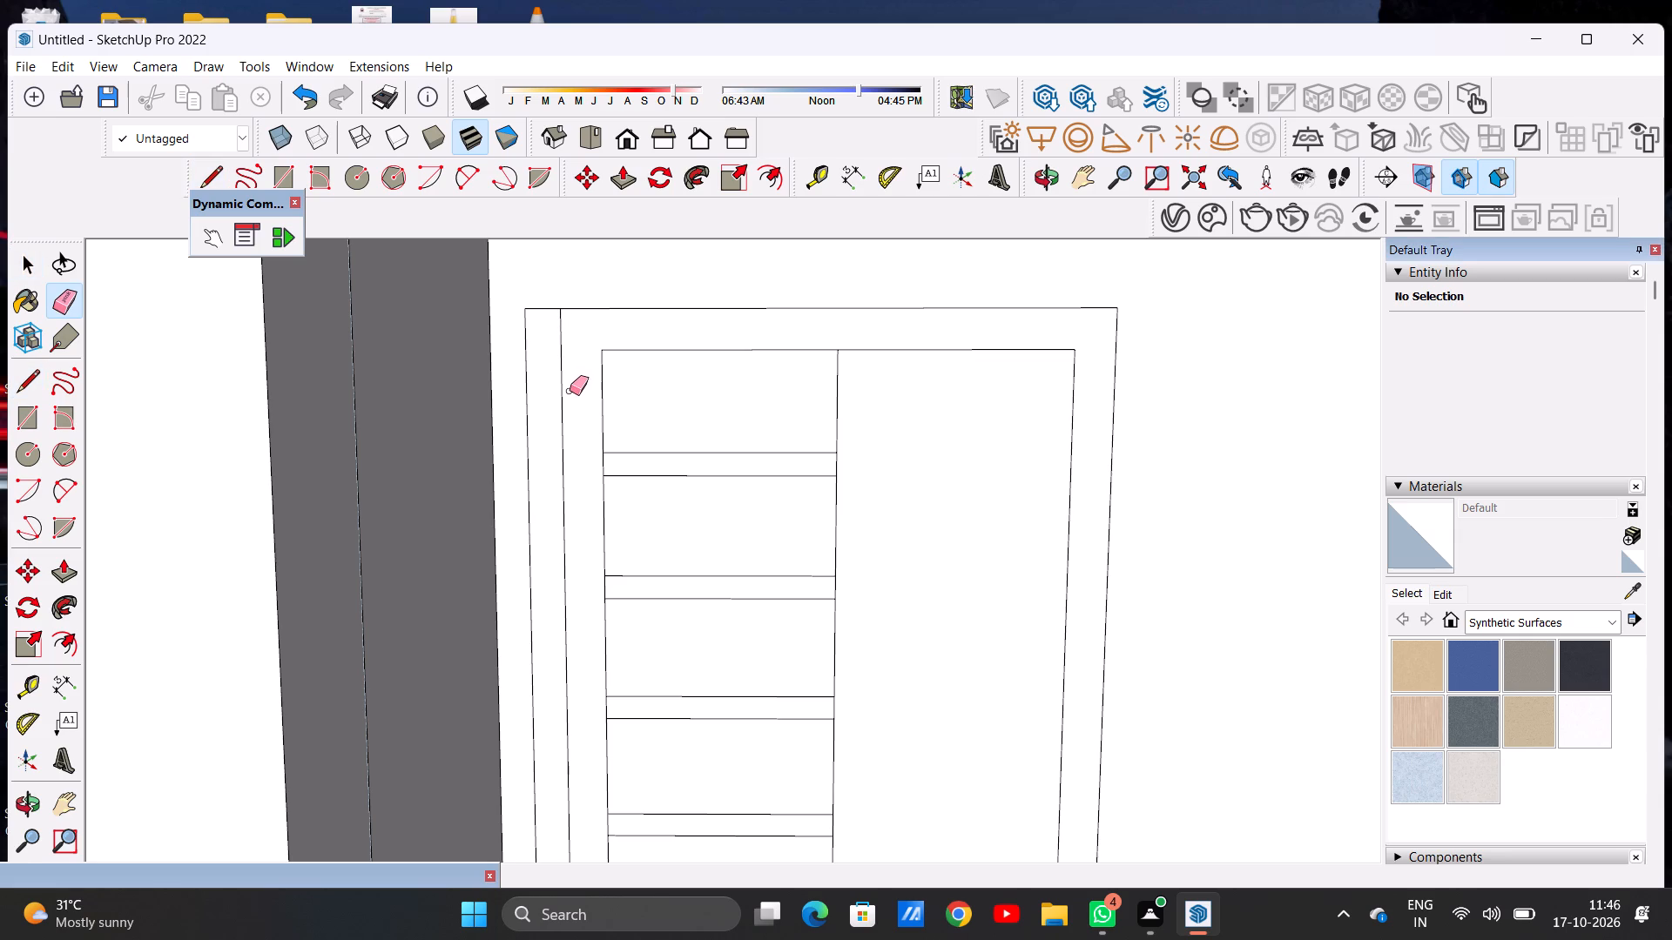
drag(570, 391, 559, 396)
key(space)
Start a rectangle on the widened frame jamb beside the divided door leaf.
scroll(600, 469, down, 13)
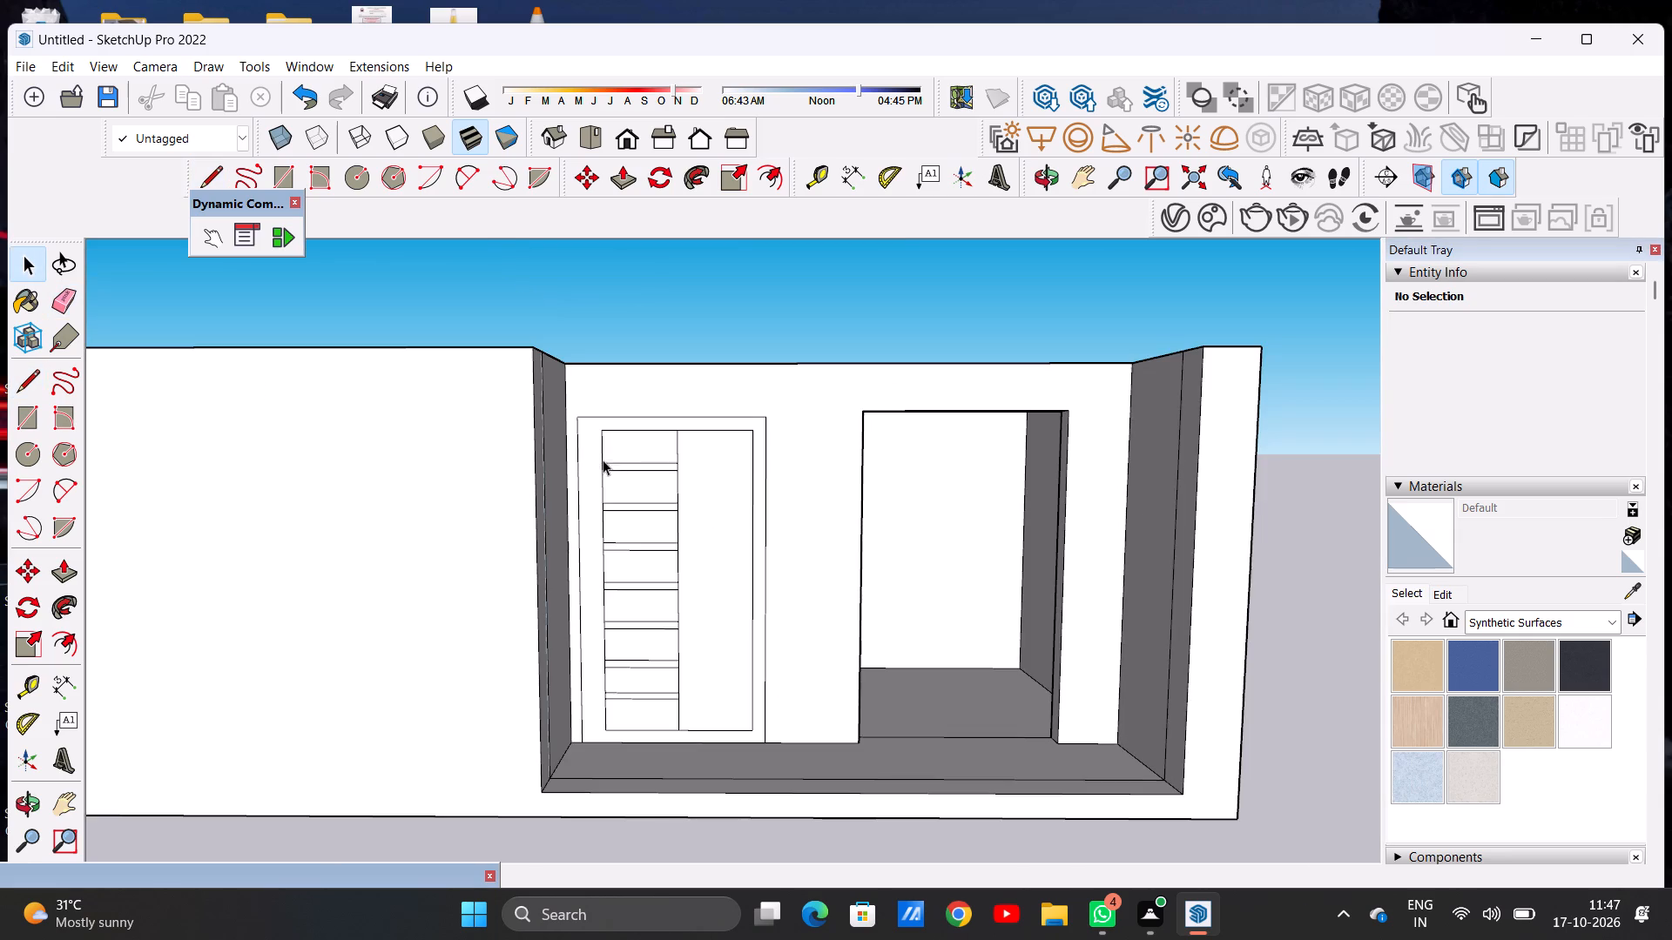
scroll(593, 563, up, 5)
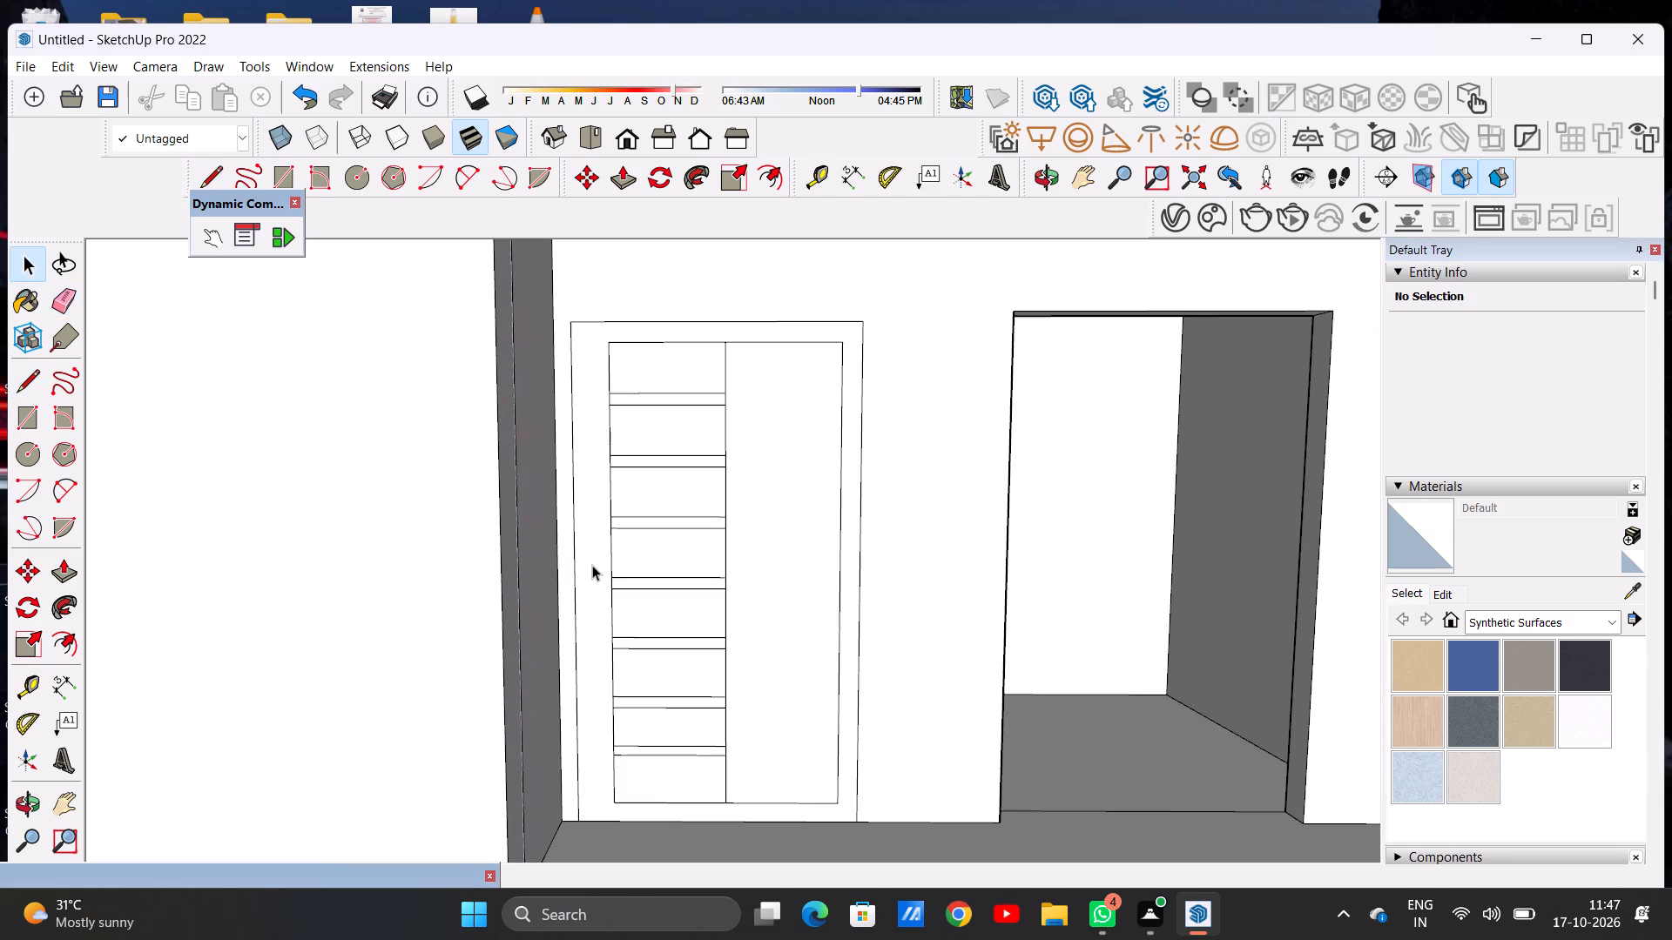
key(r)
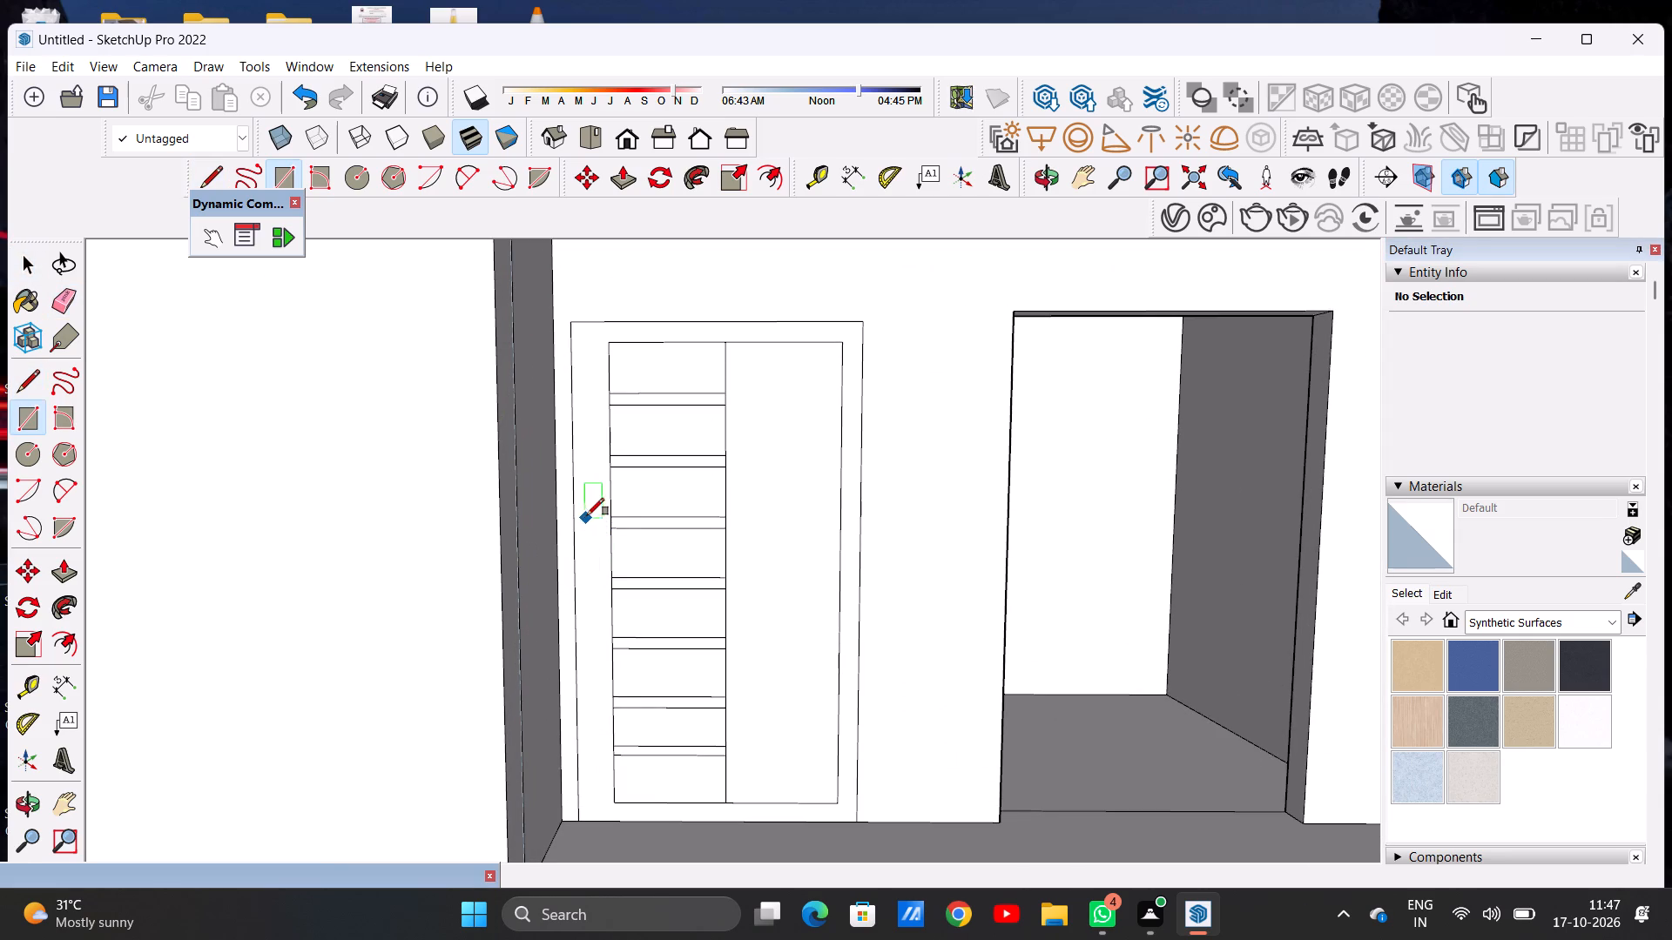
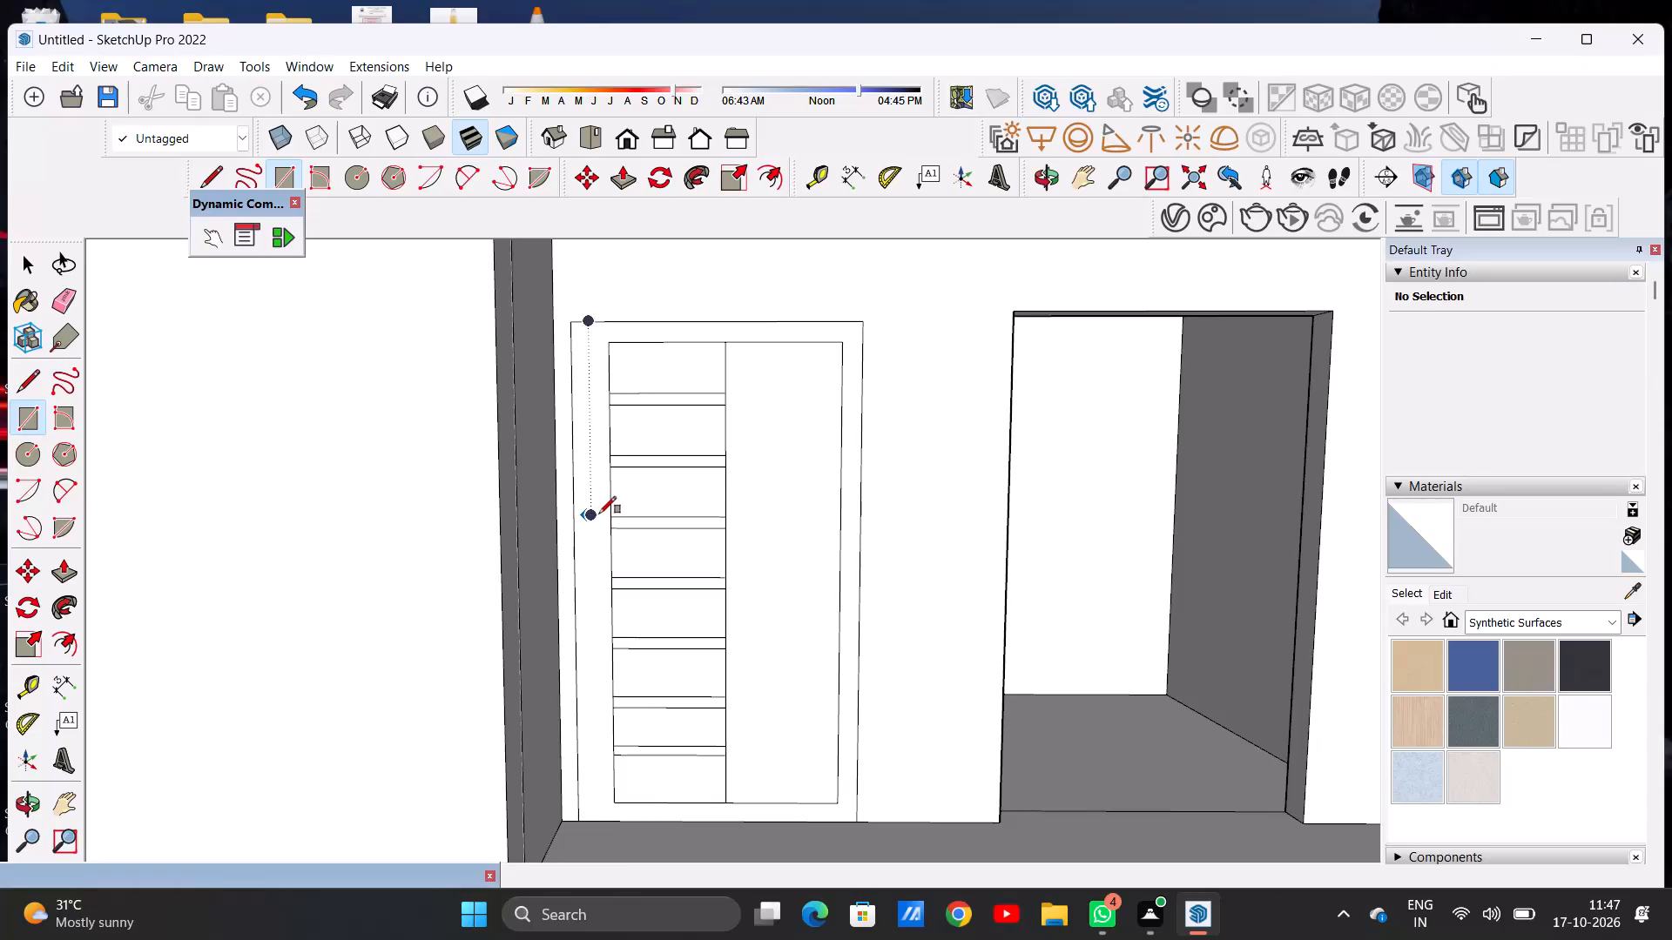
Draw a narrow upright rectangle as a door handle on the widened jamb, around the door's mid-height.
click(599, 514)
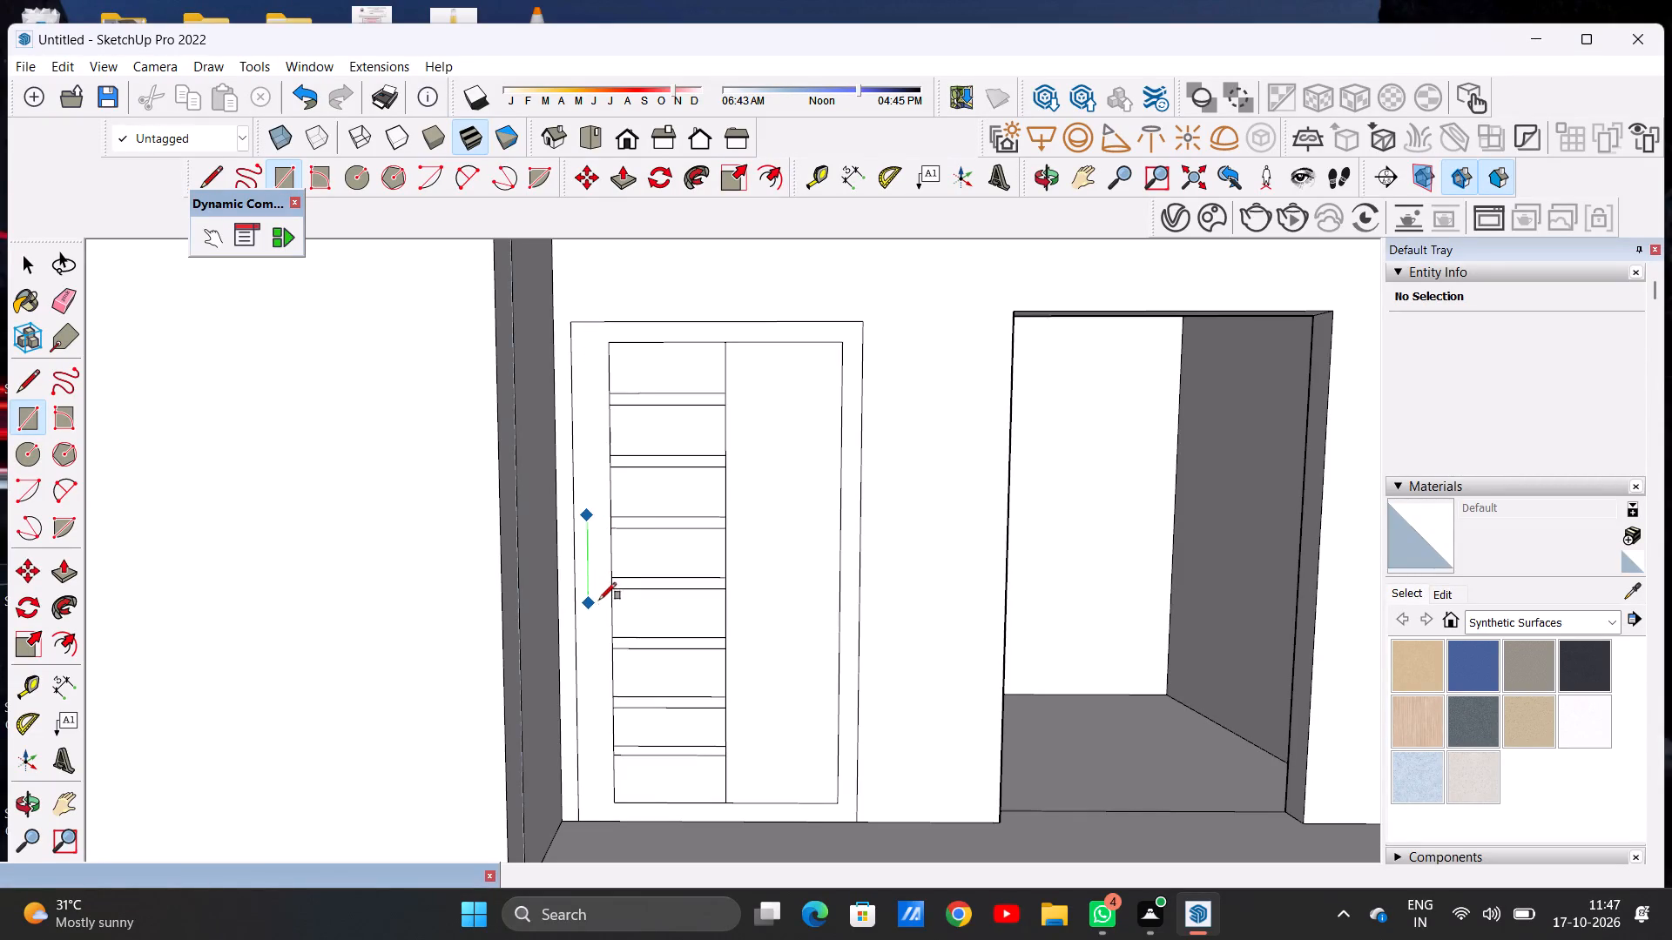
scroll(597, 598, up, 8)
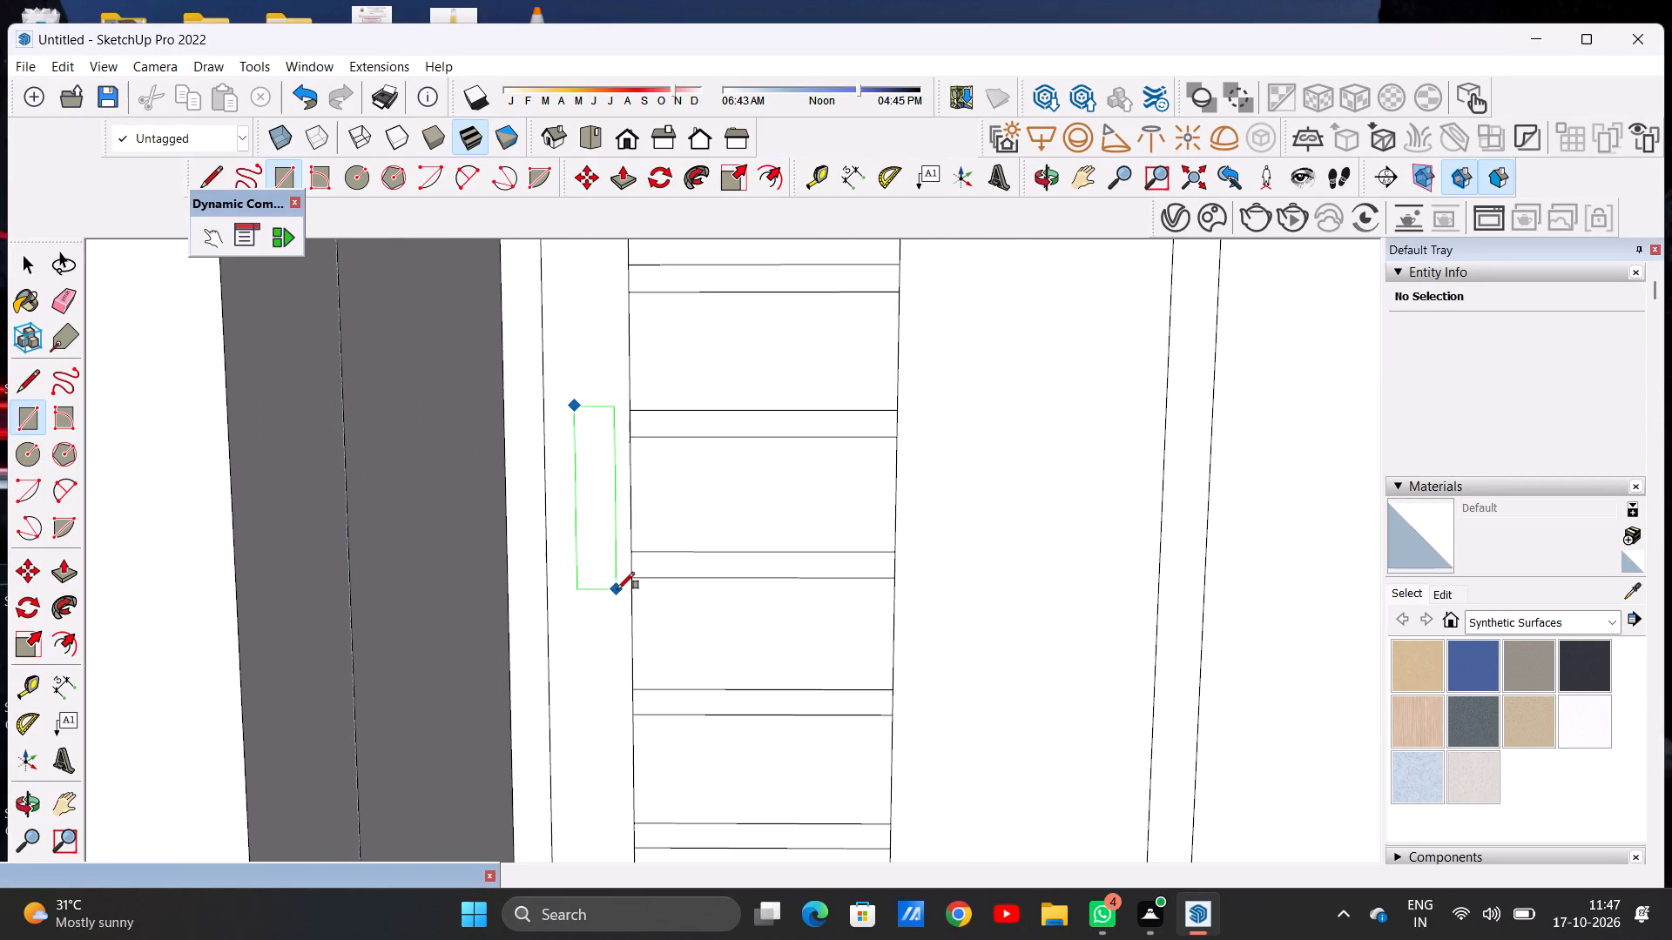
scroll(604, 583, up, 6)
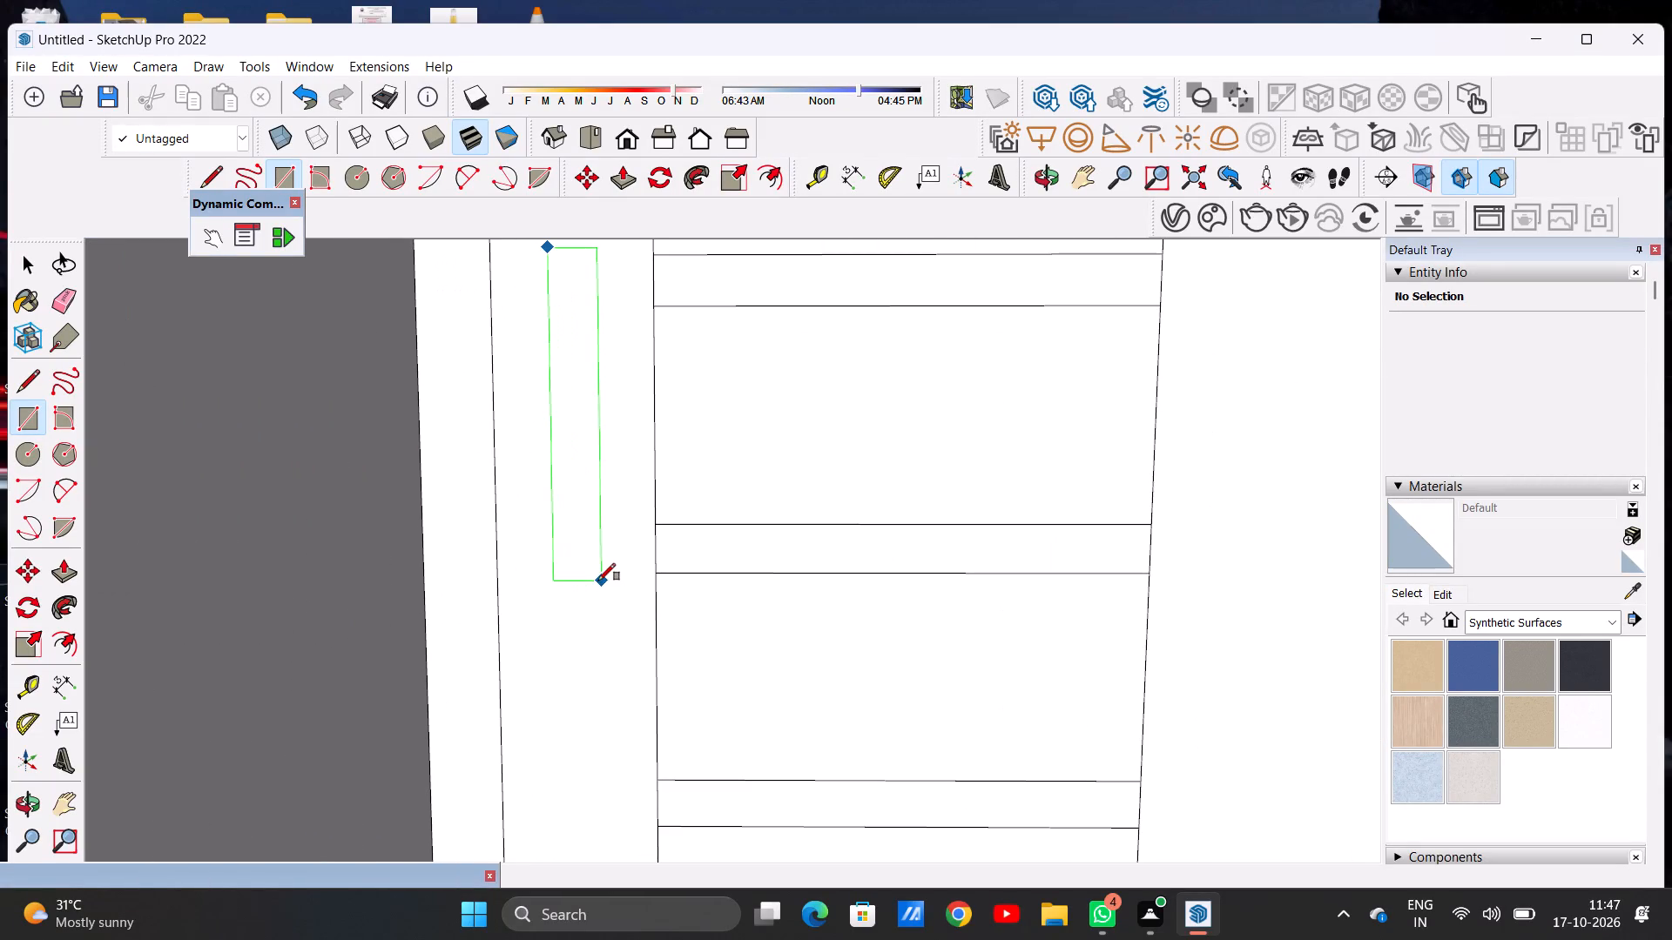
click(597, 579)
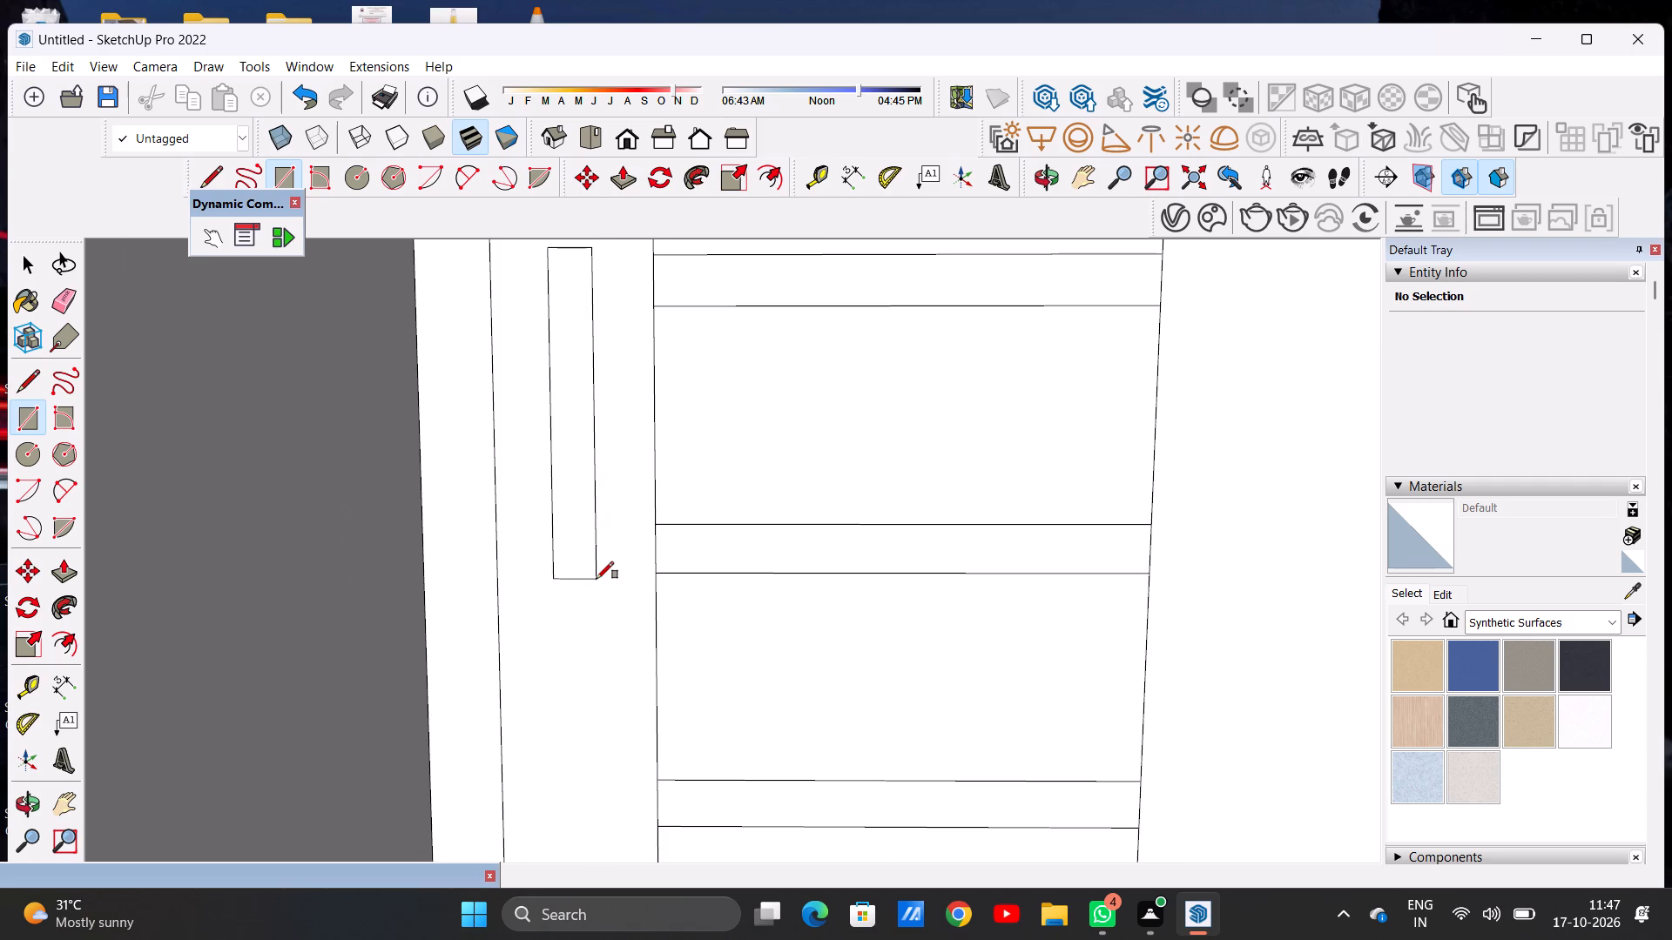
key(space)
Draw a line along the floor between the front bottom corners of the open doorway, closing the opening with a face.
scroll(612, 548, down, 20)
scroll(612, 548, down, 4)
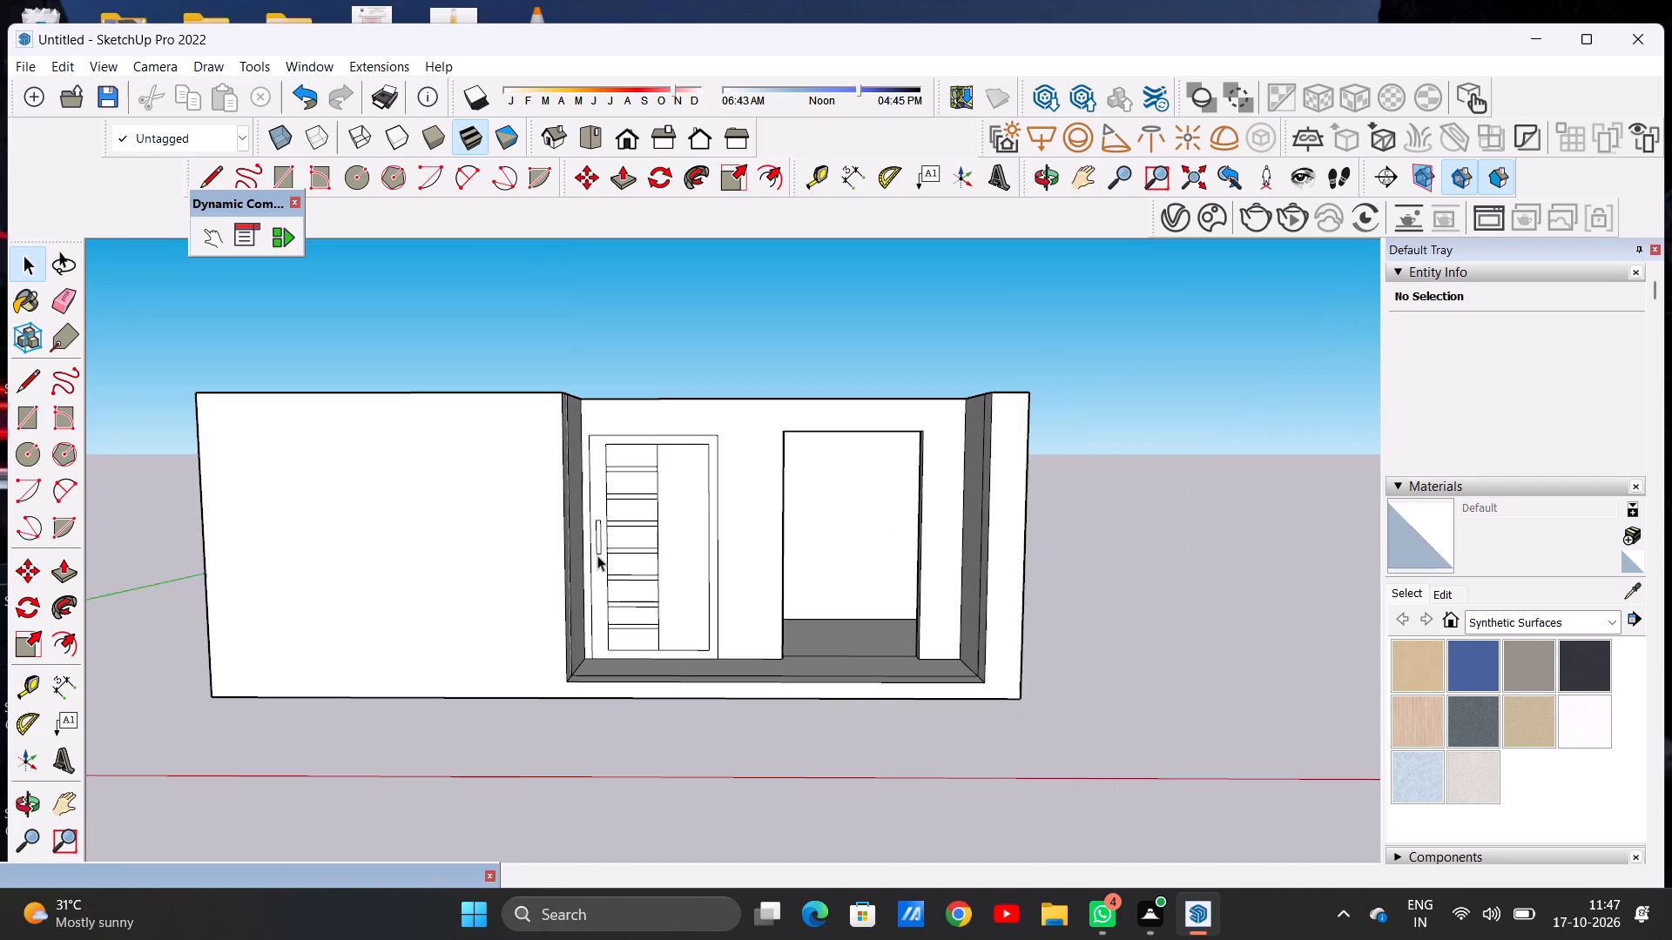
scroll(645, 554, down, 5)
scroll(777, 513, up, 6)
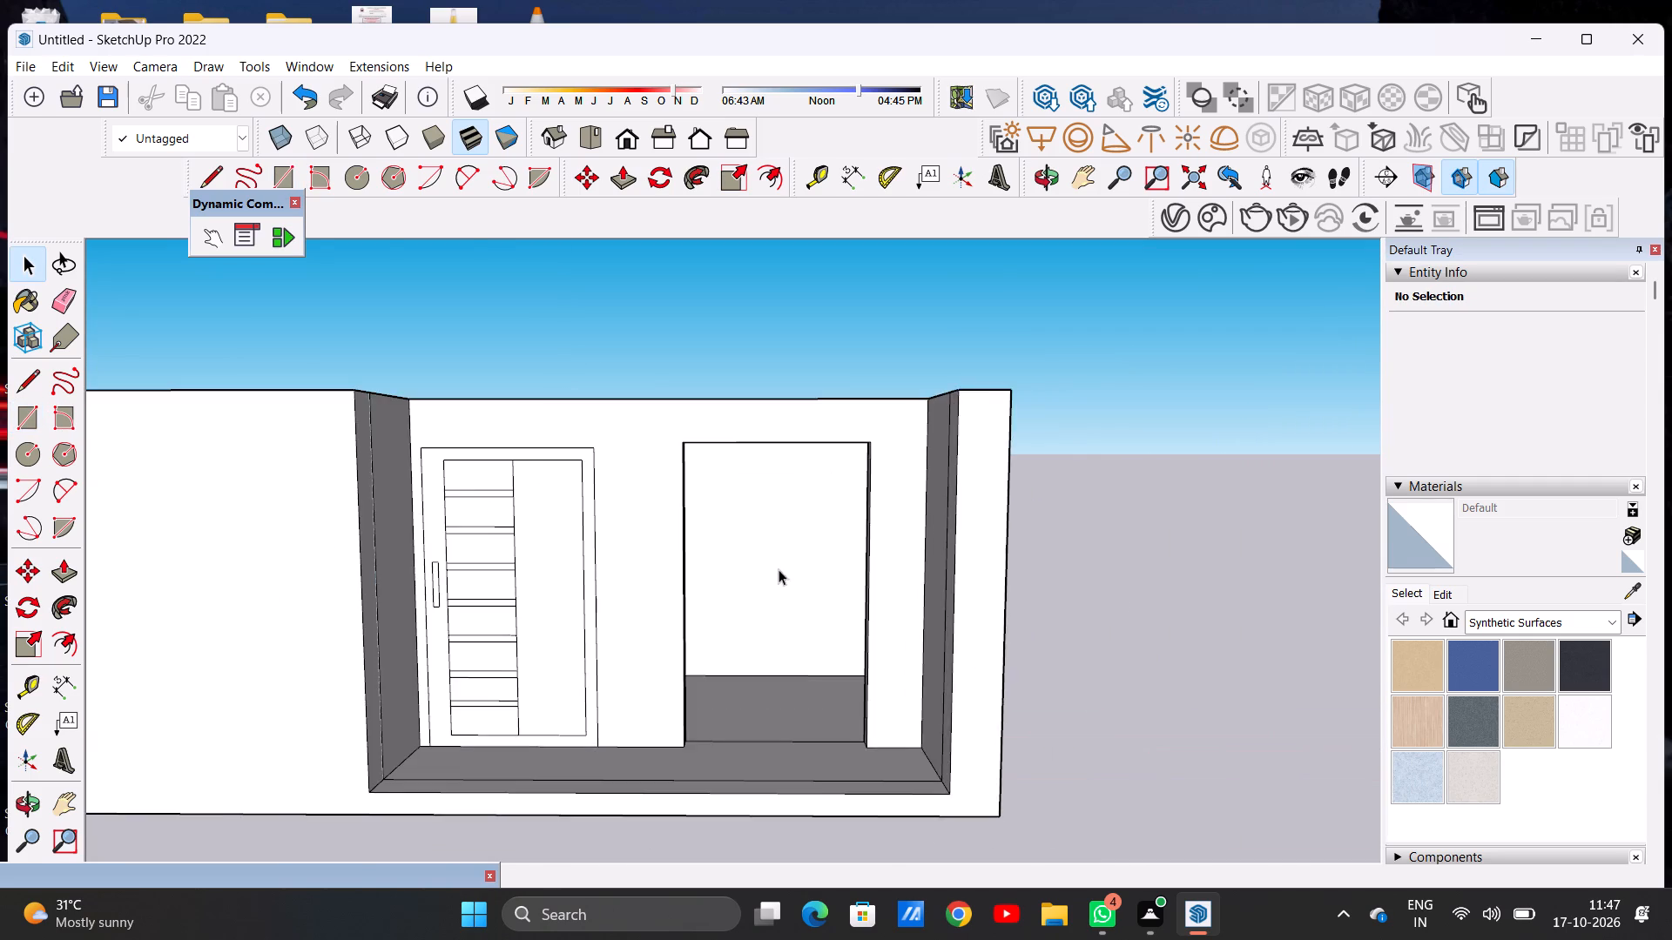
middle_drag(775, 582, 778, 686)
scroll(868, 758, up, 4)
middle_drag(778, 761, 758, 817)
scroll(686, 727, up, 6)
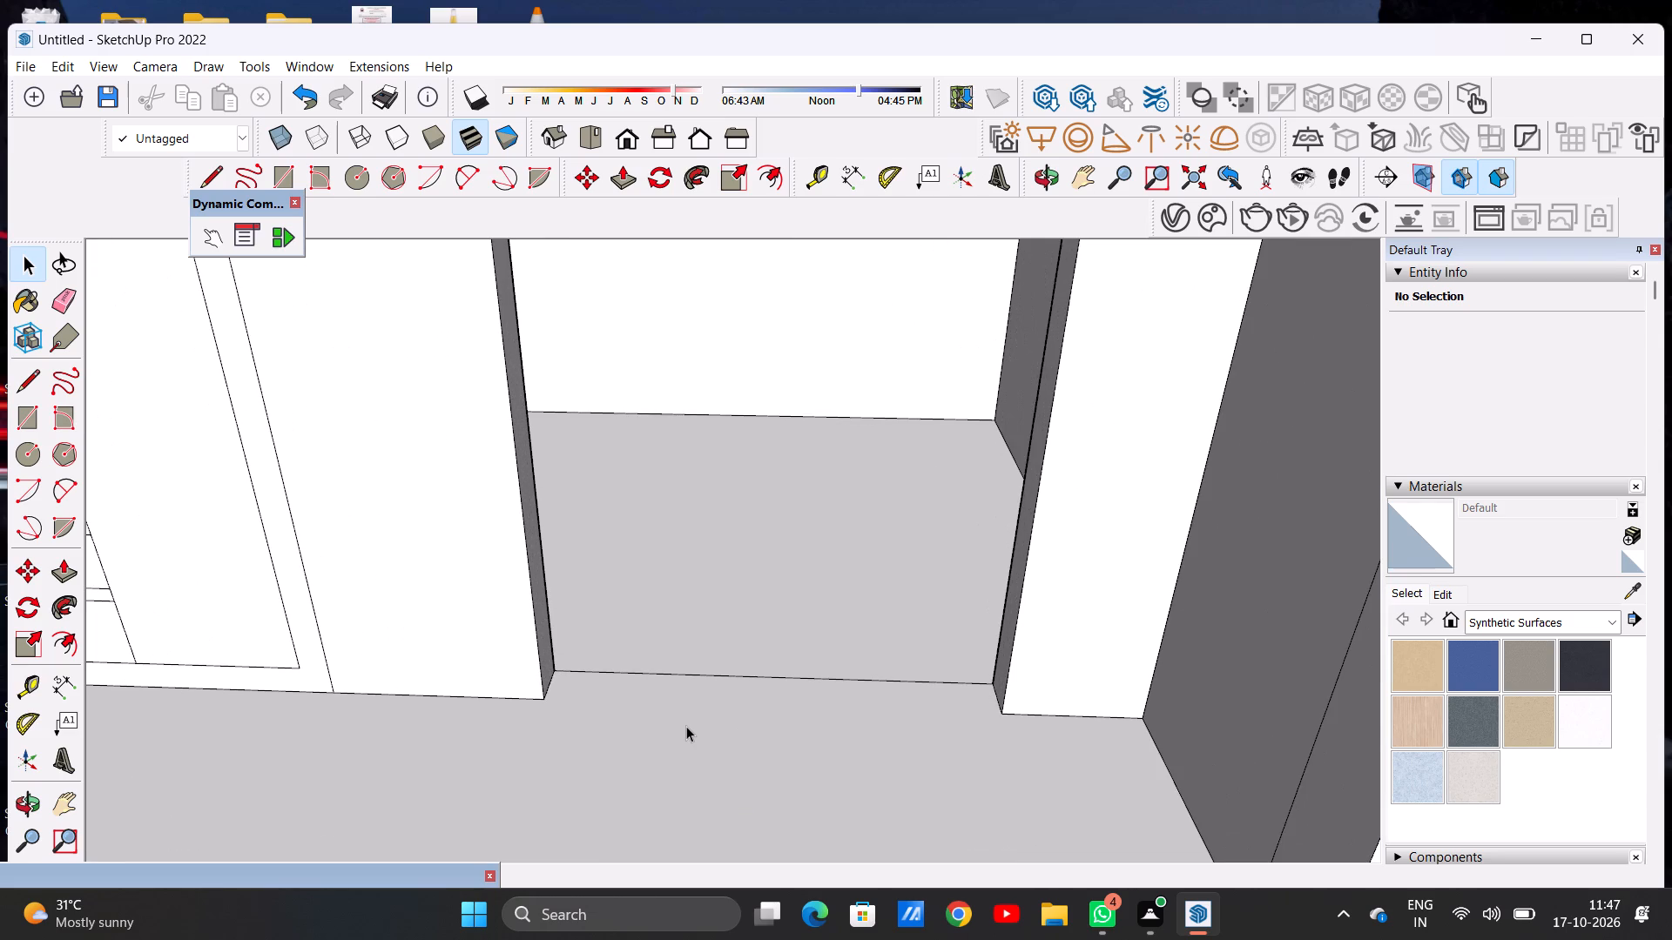
key(l)
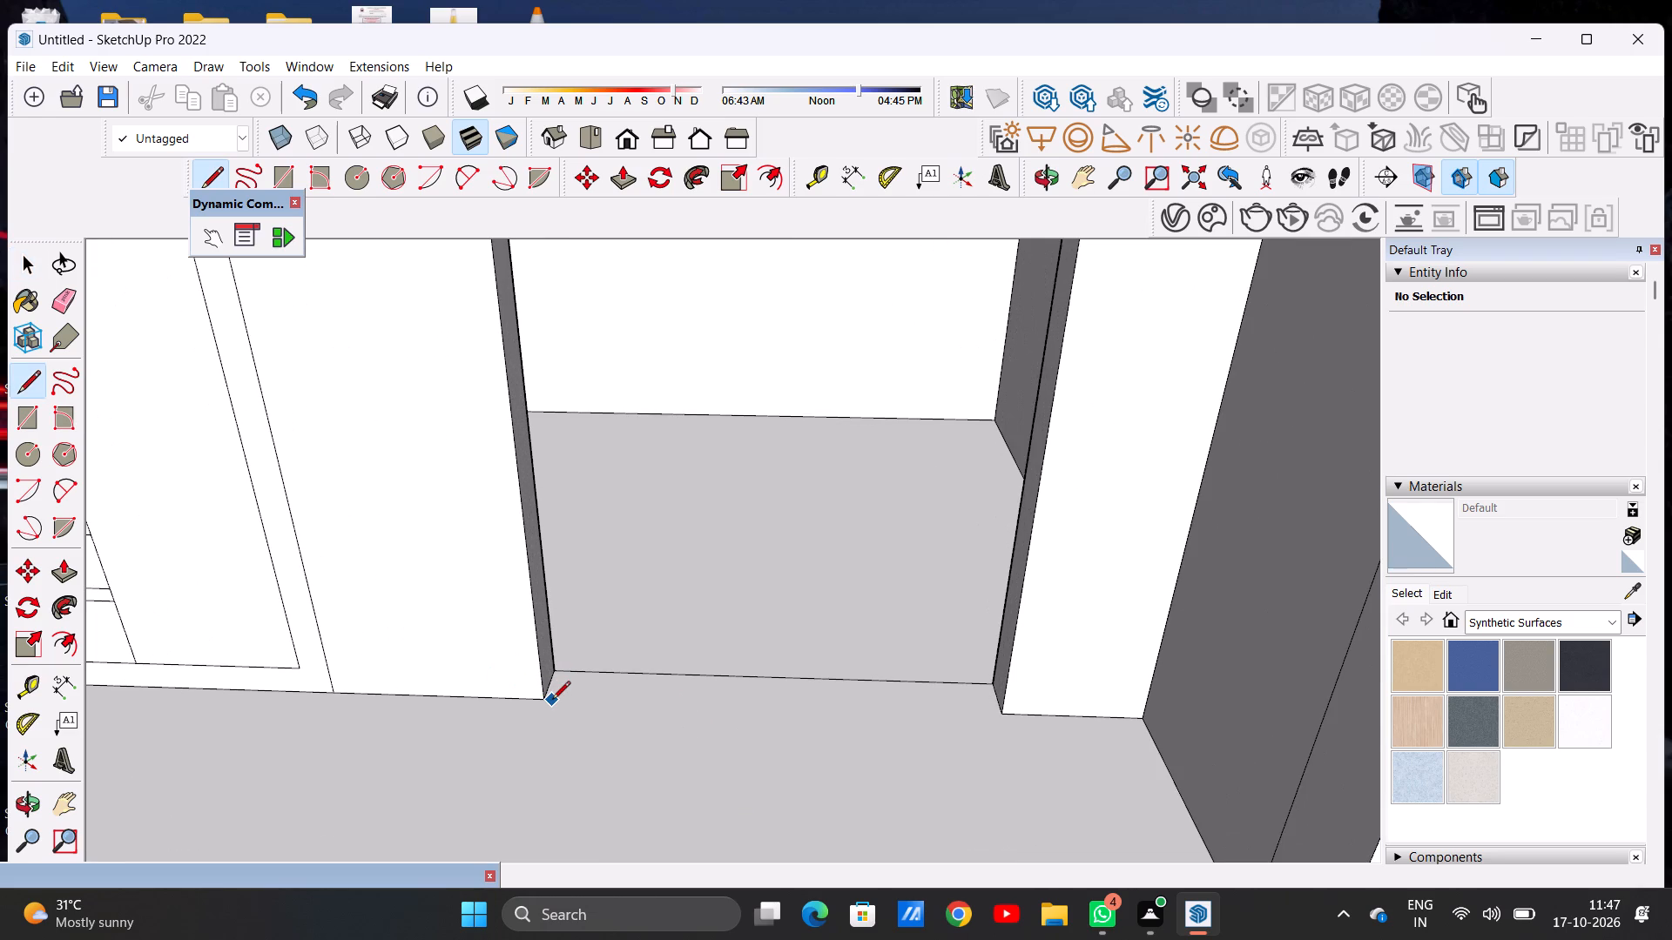
click(549, 697)
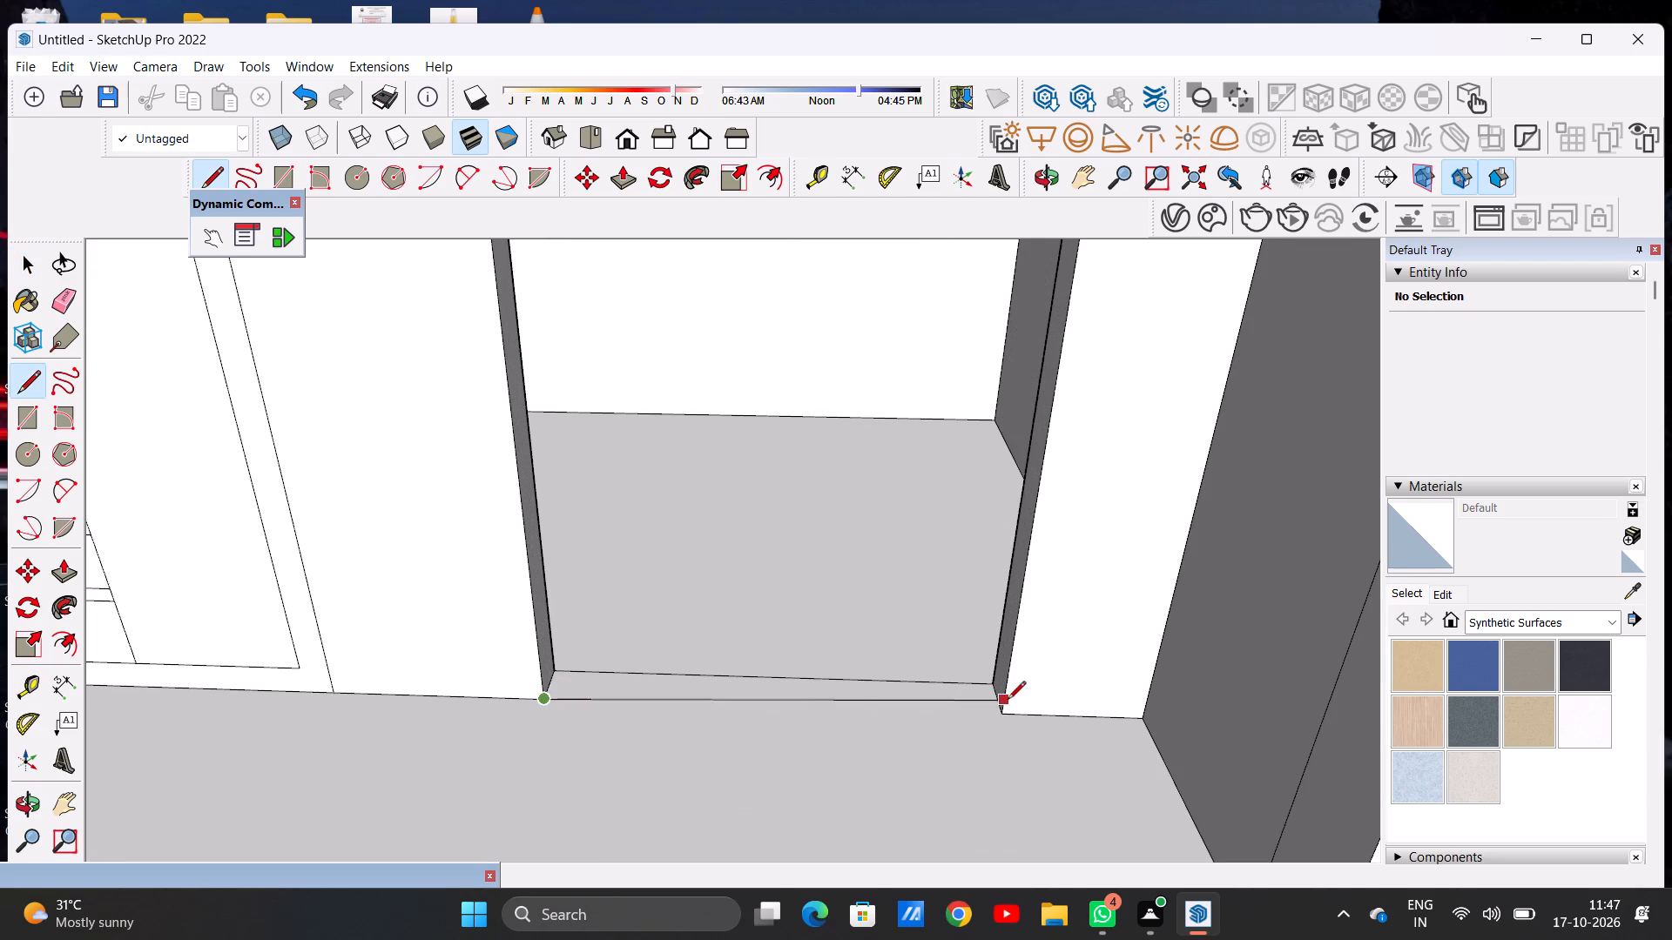
click(1008, 706)
key(space)
Offset the closed doorway face inward to form a frame border about as wide as the panelled door's top frame.
scroll(927, 724, down, 8)
scroll(834, 720, down, 5)
middle_drag(879, 717, 873, 512)
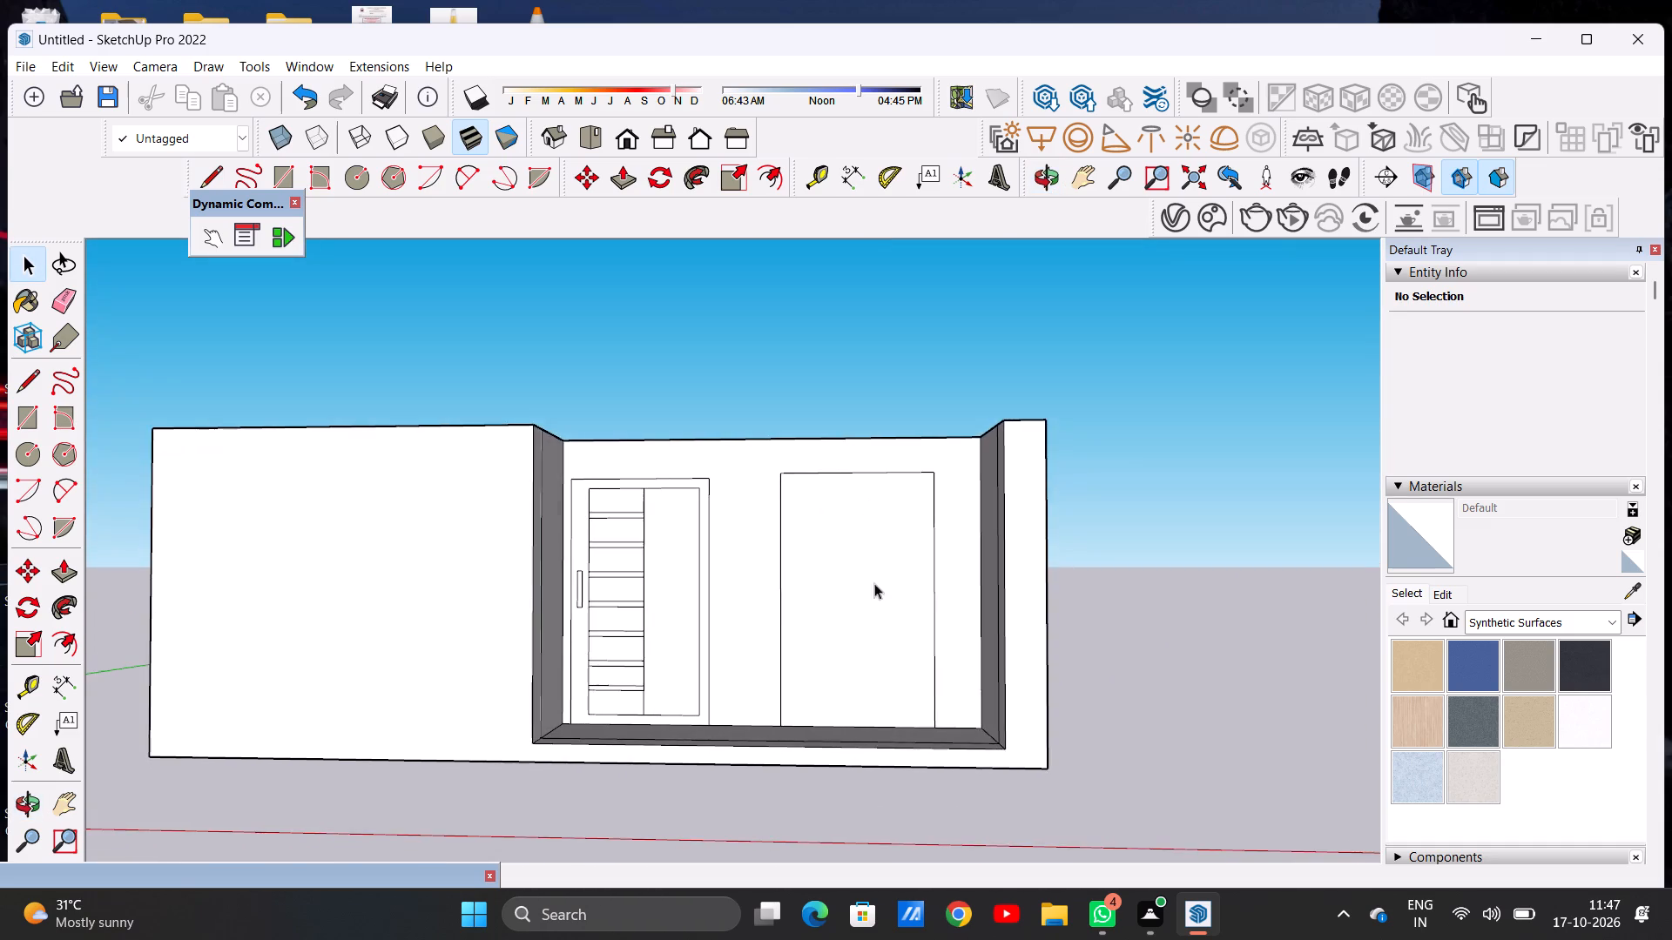
scroll(880, 664, up, 3)
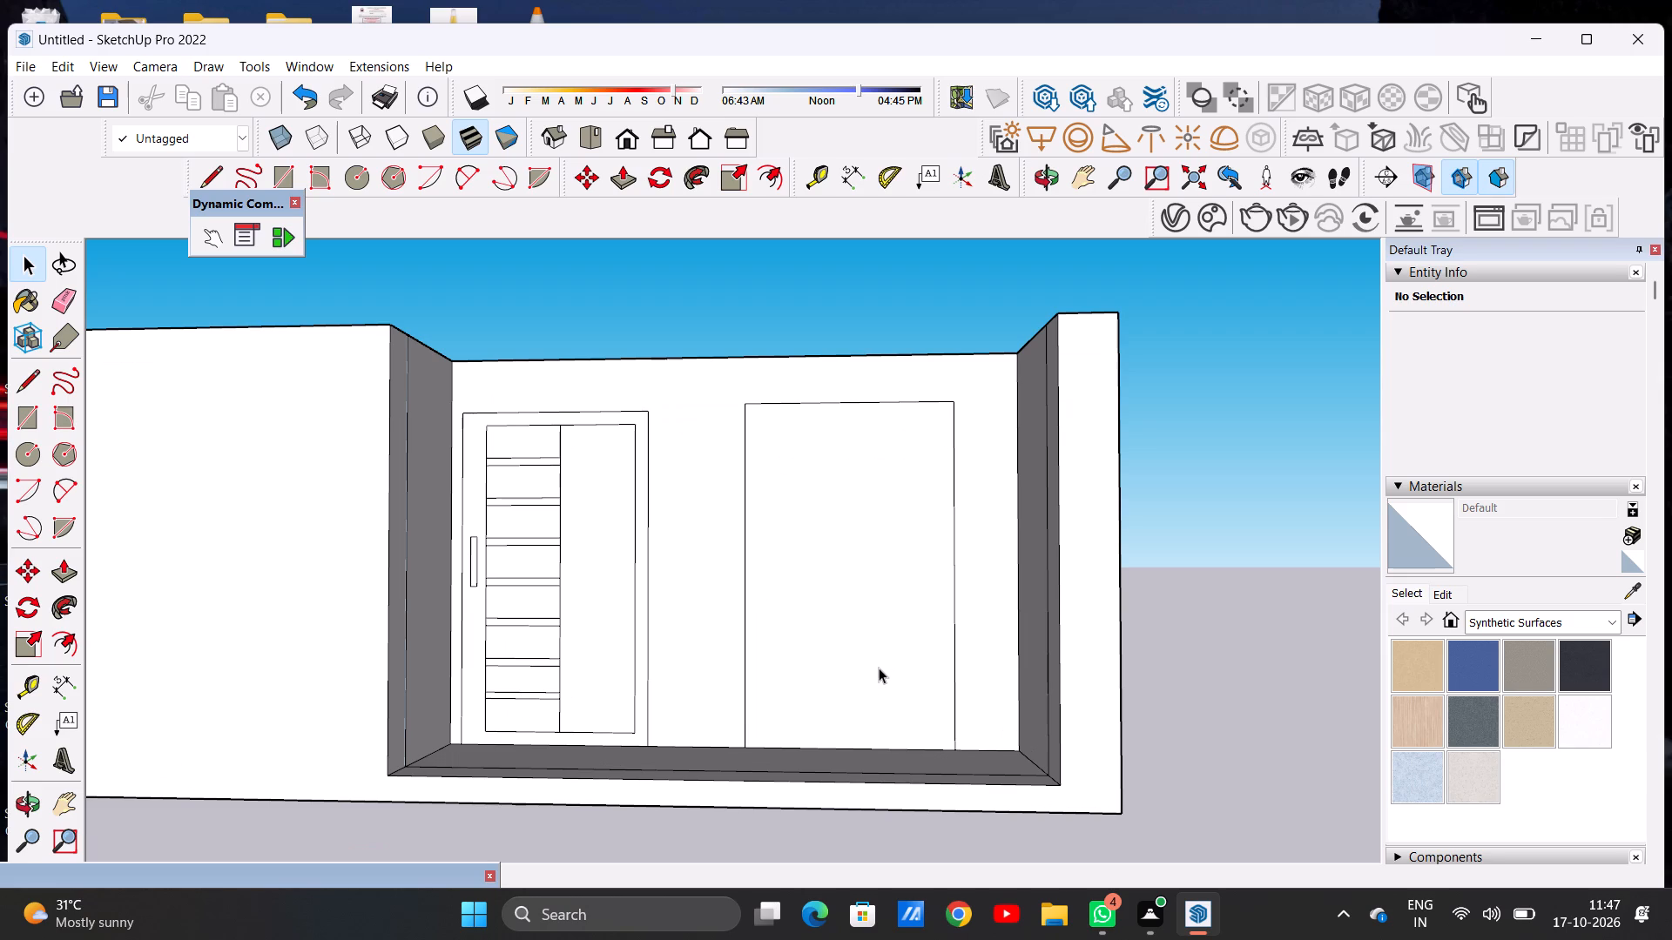
key(o)
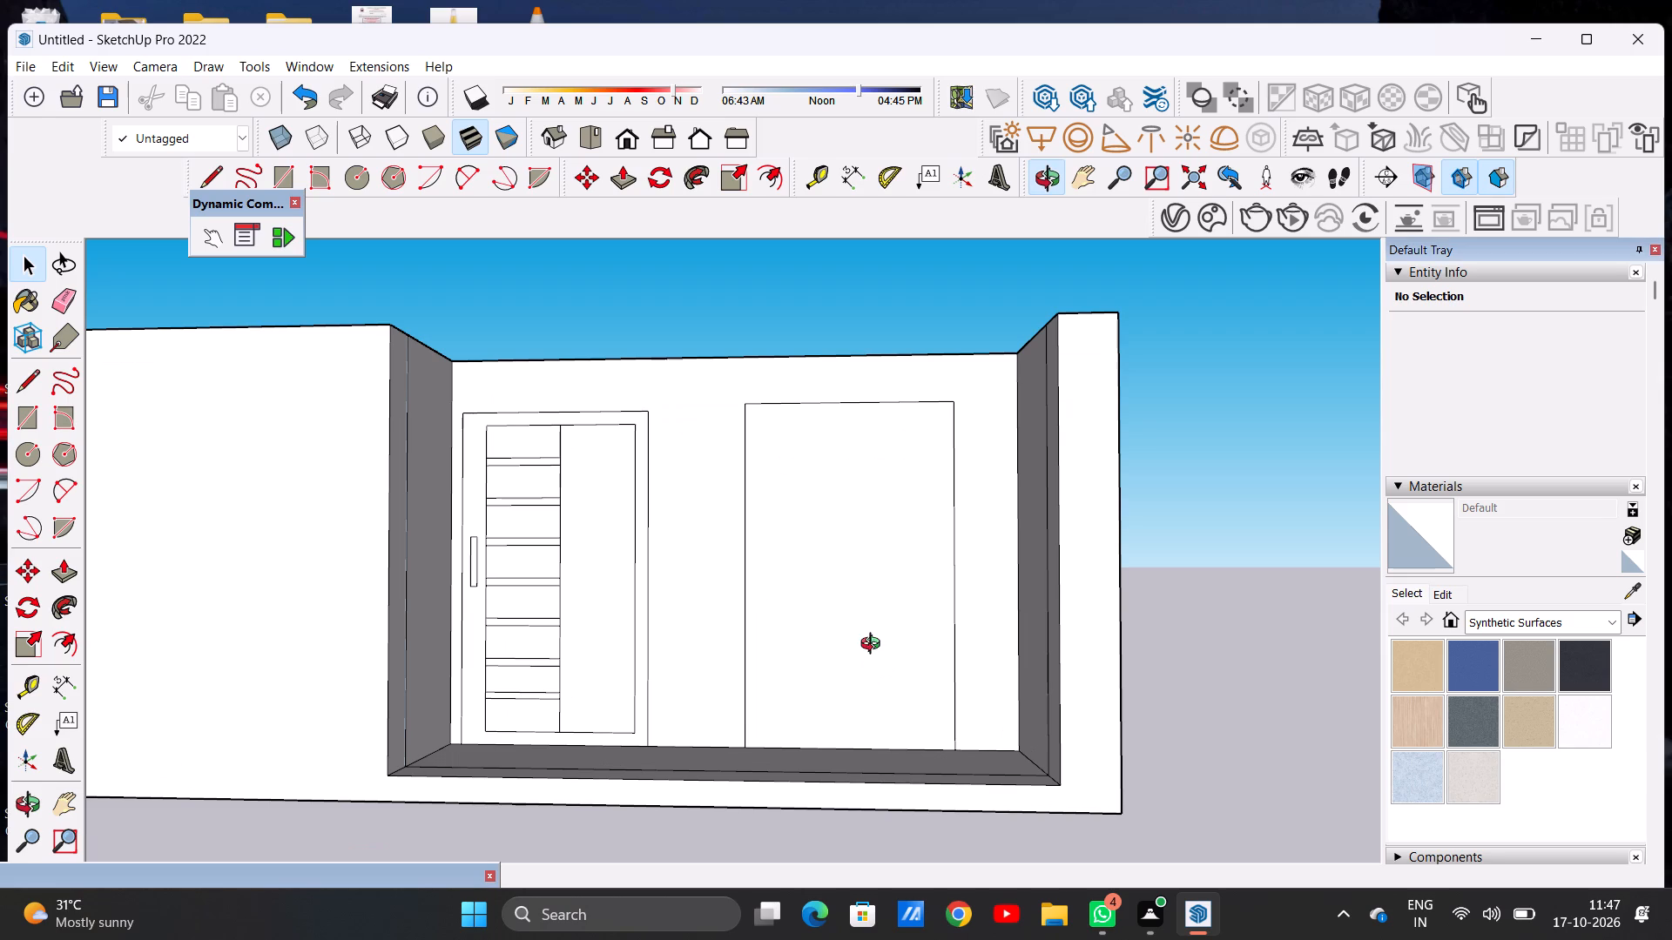
key(f)
click(826, 426)
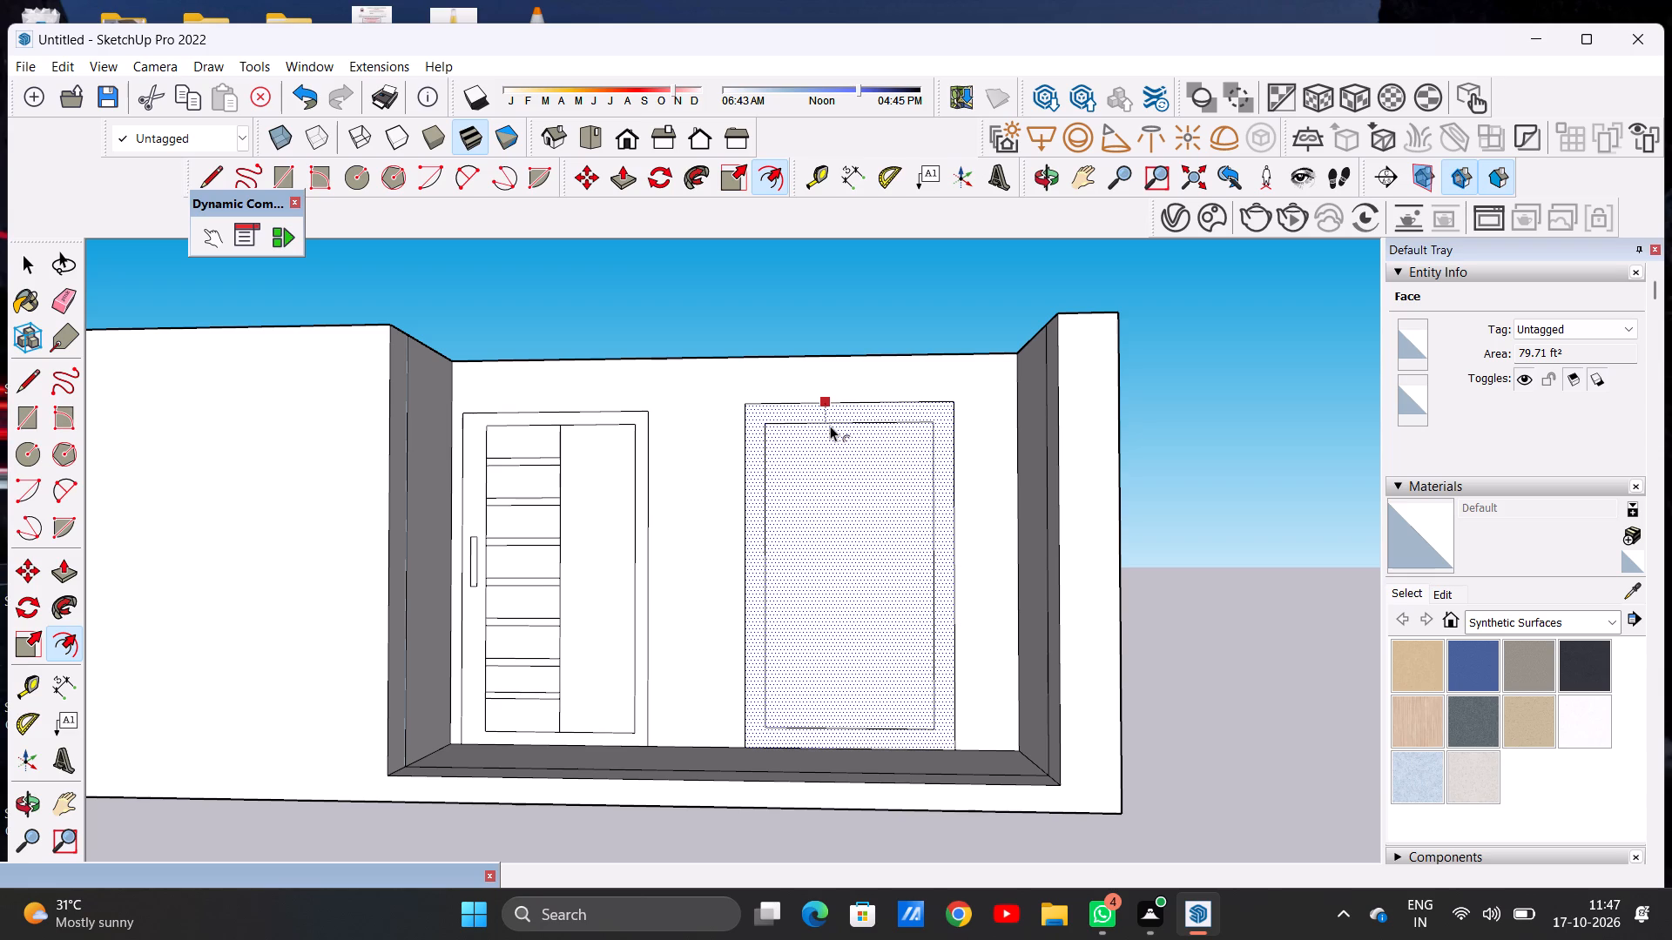
click(830, 423)
key(space)
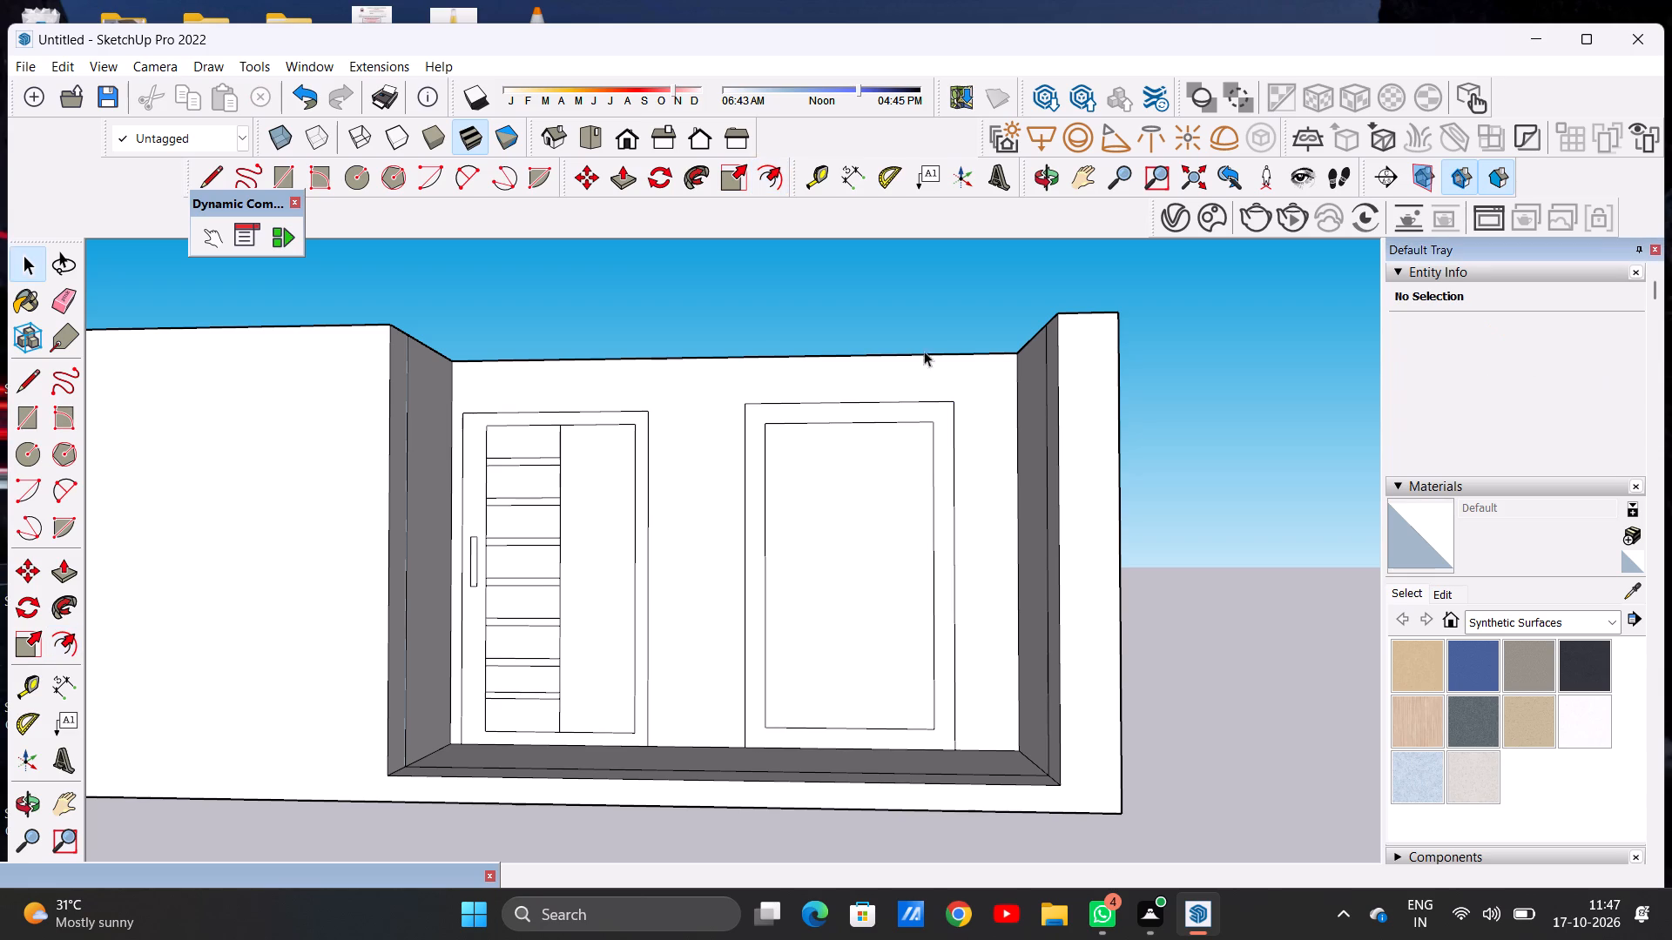
click(960, 318)
Examine both doors, the room layout from above and the building's blank end wall from several angles.
scroll(819, 562, down, 12)
scroll(772, 494, up, 5)
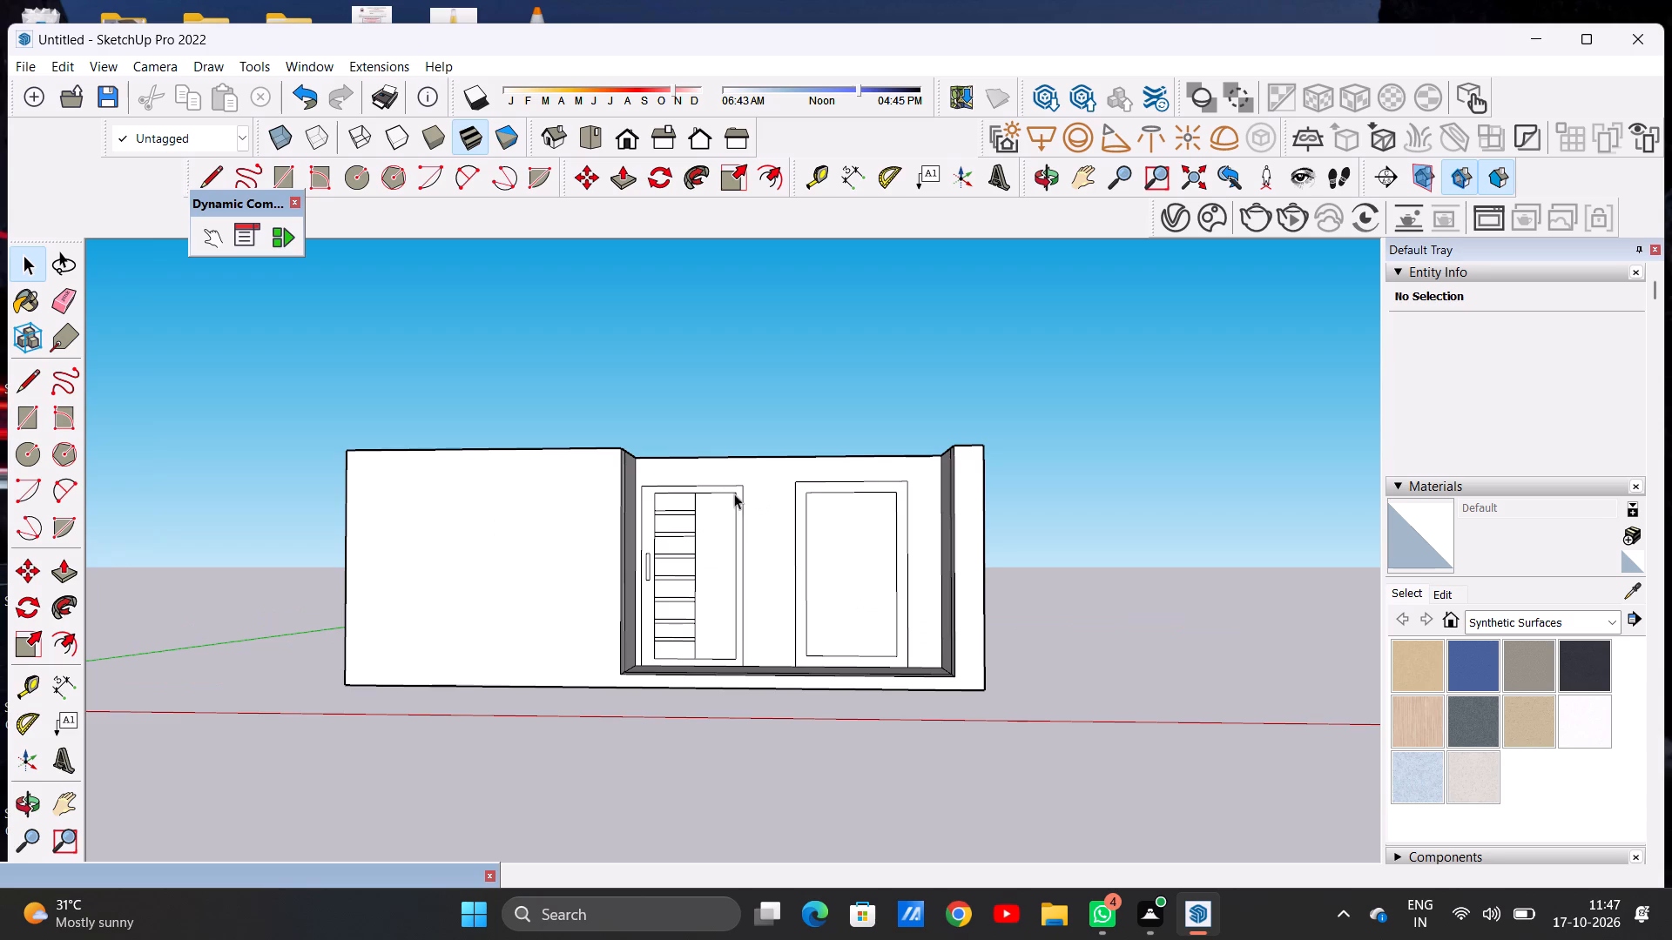
scroll(752, 502, down, 7)
scroll(832, 534, up, 10)
middle_drag(807, 563, 798, 576)
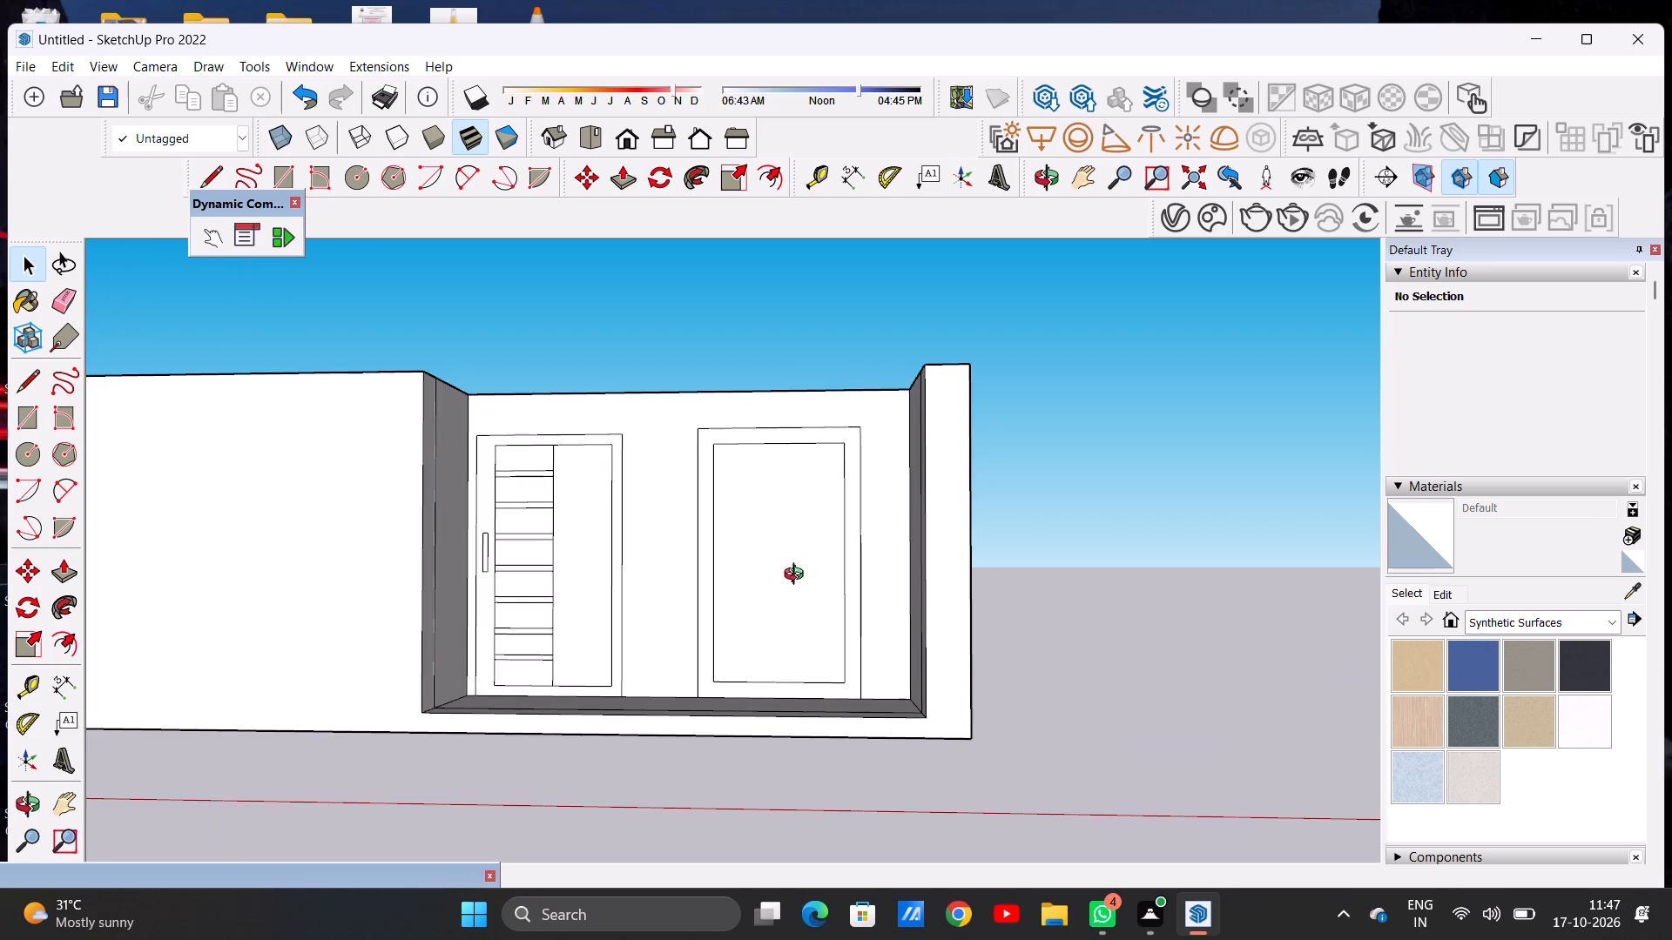
middle_drag(798, 576, 823, 831)
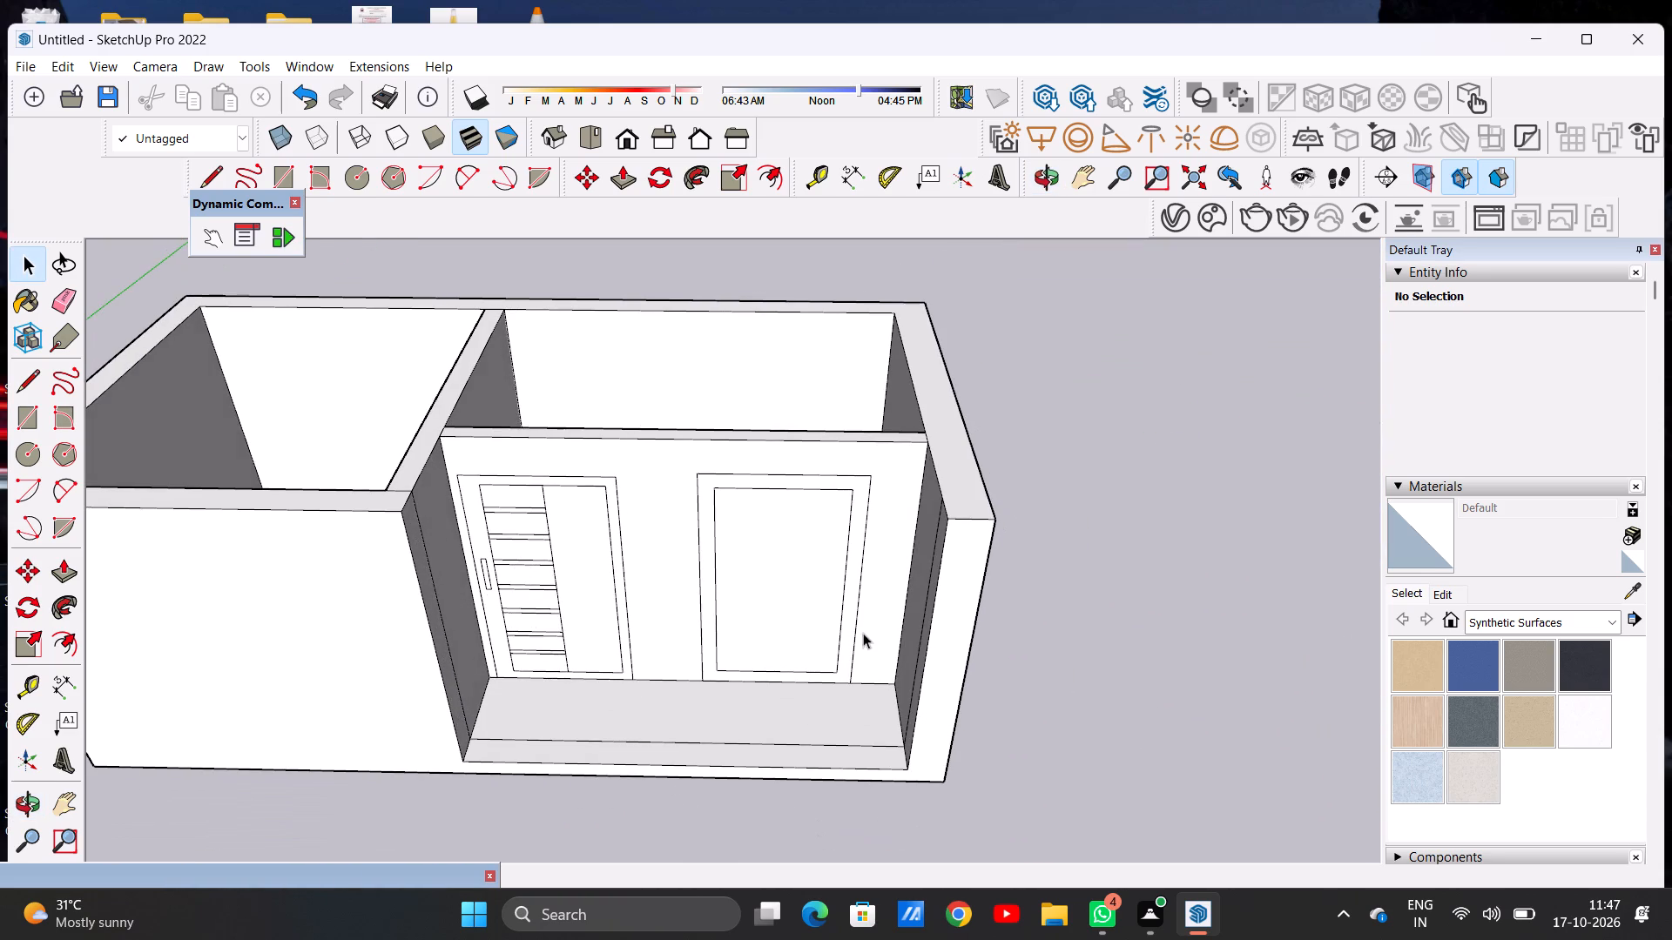
scroll(873, 639, down, 4)
scroll(678, 538, up, 6)
middle_drag(785, 457, 732, 712)
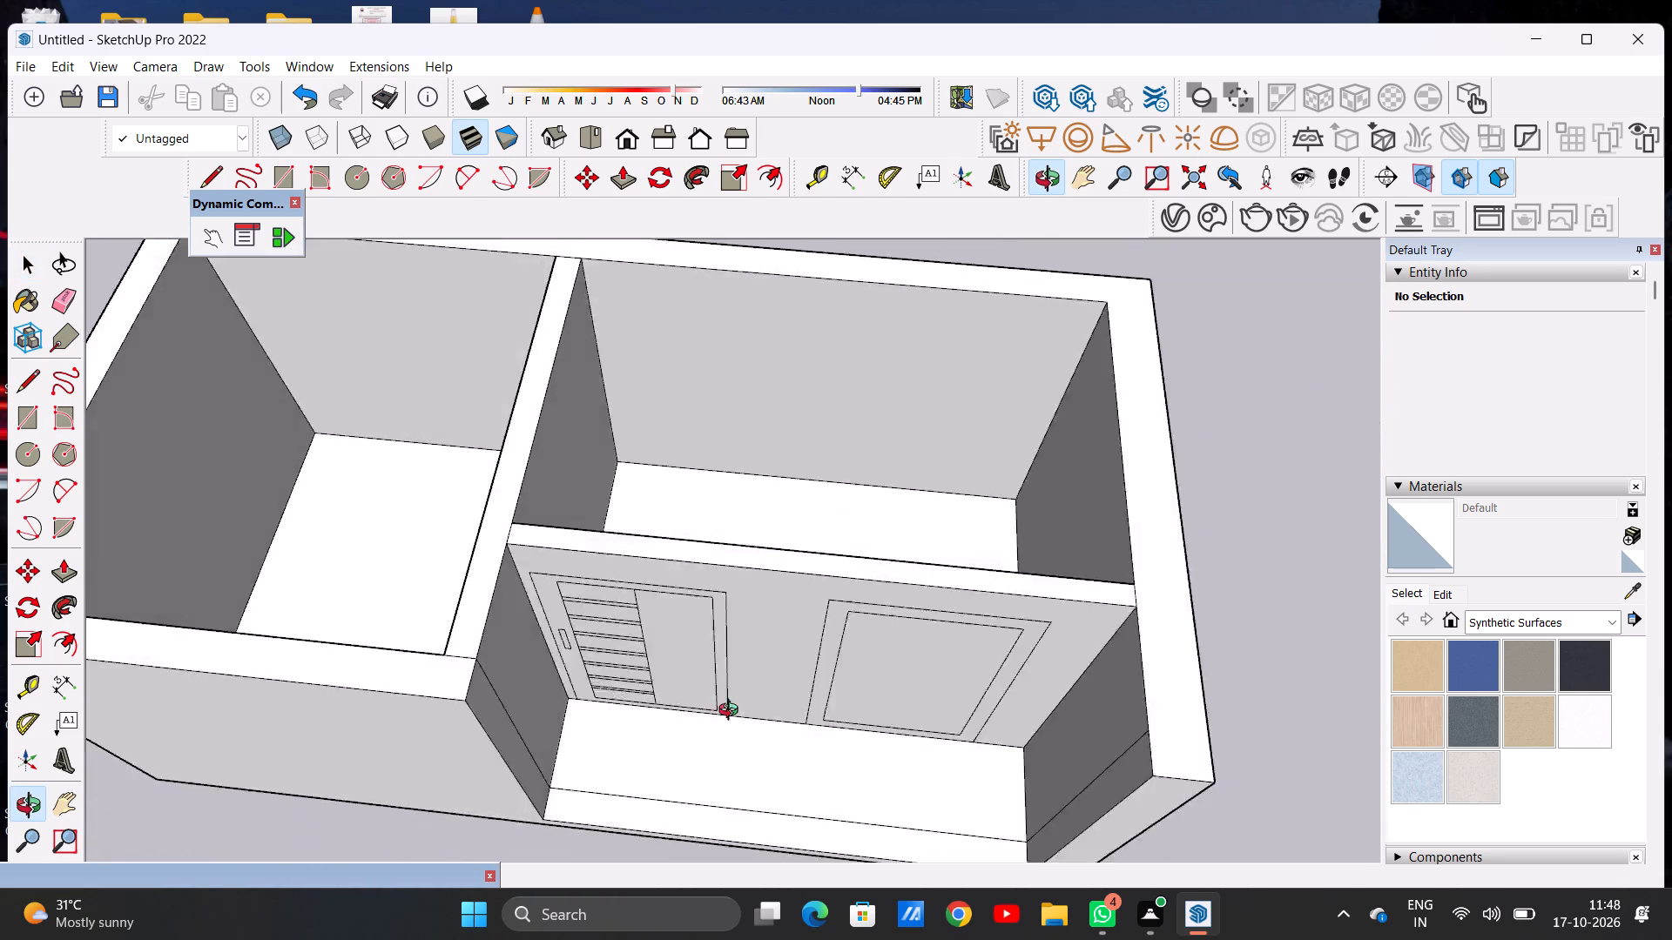
middle_drag(732, 712, 779, 435)
scroll(785, 454, up, 1)
scroll(779, 538, down, 13)
scroll(951, 573, up, 5)
middle_drag(1019, 563, 513, 587)
scroll(1019, 563, up, 1)
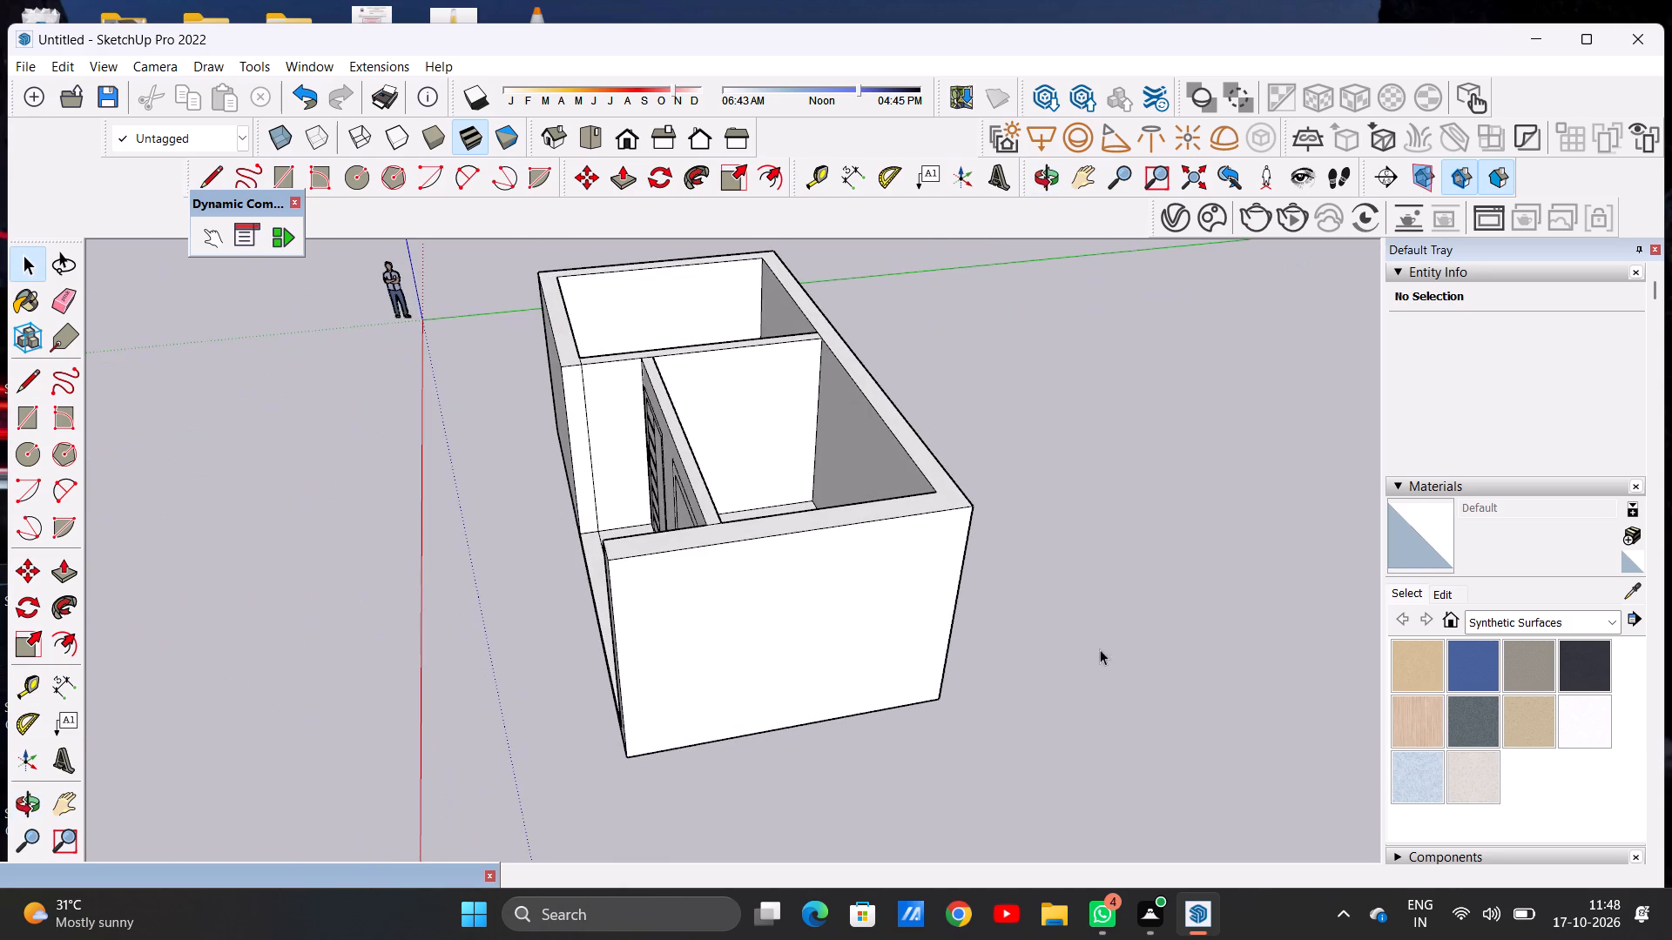
scroll(1008, 619, up, 4)
middle_drag(843, 664, 806, 598)
scroll(826, 651, down, 5)
middle_drag(762, 650, 760, 650)
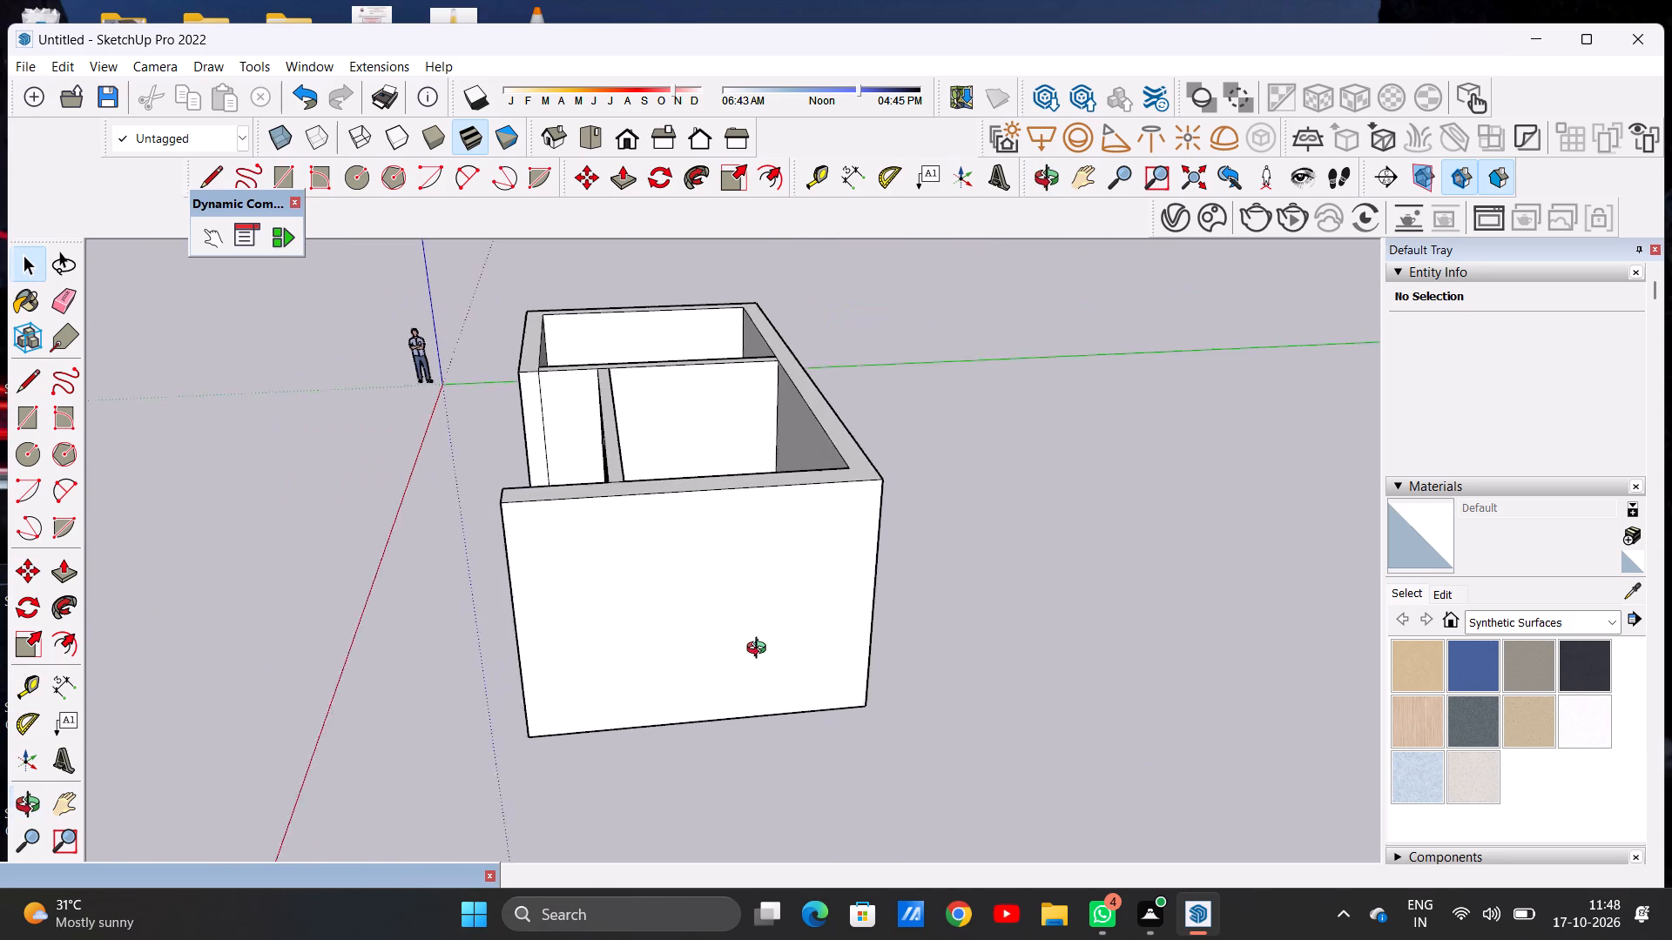
middle_drag(760, 650, 738, 587)
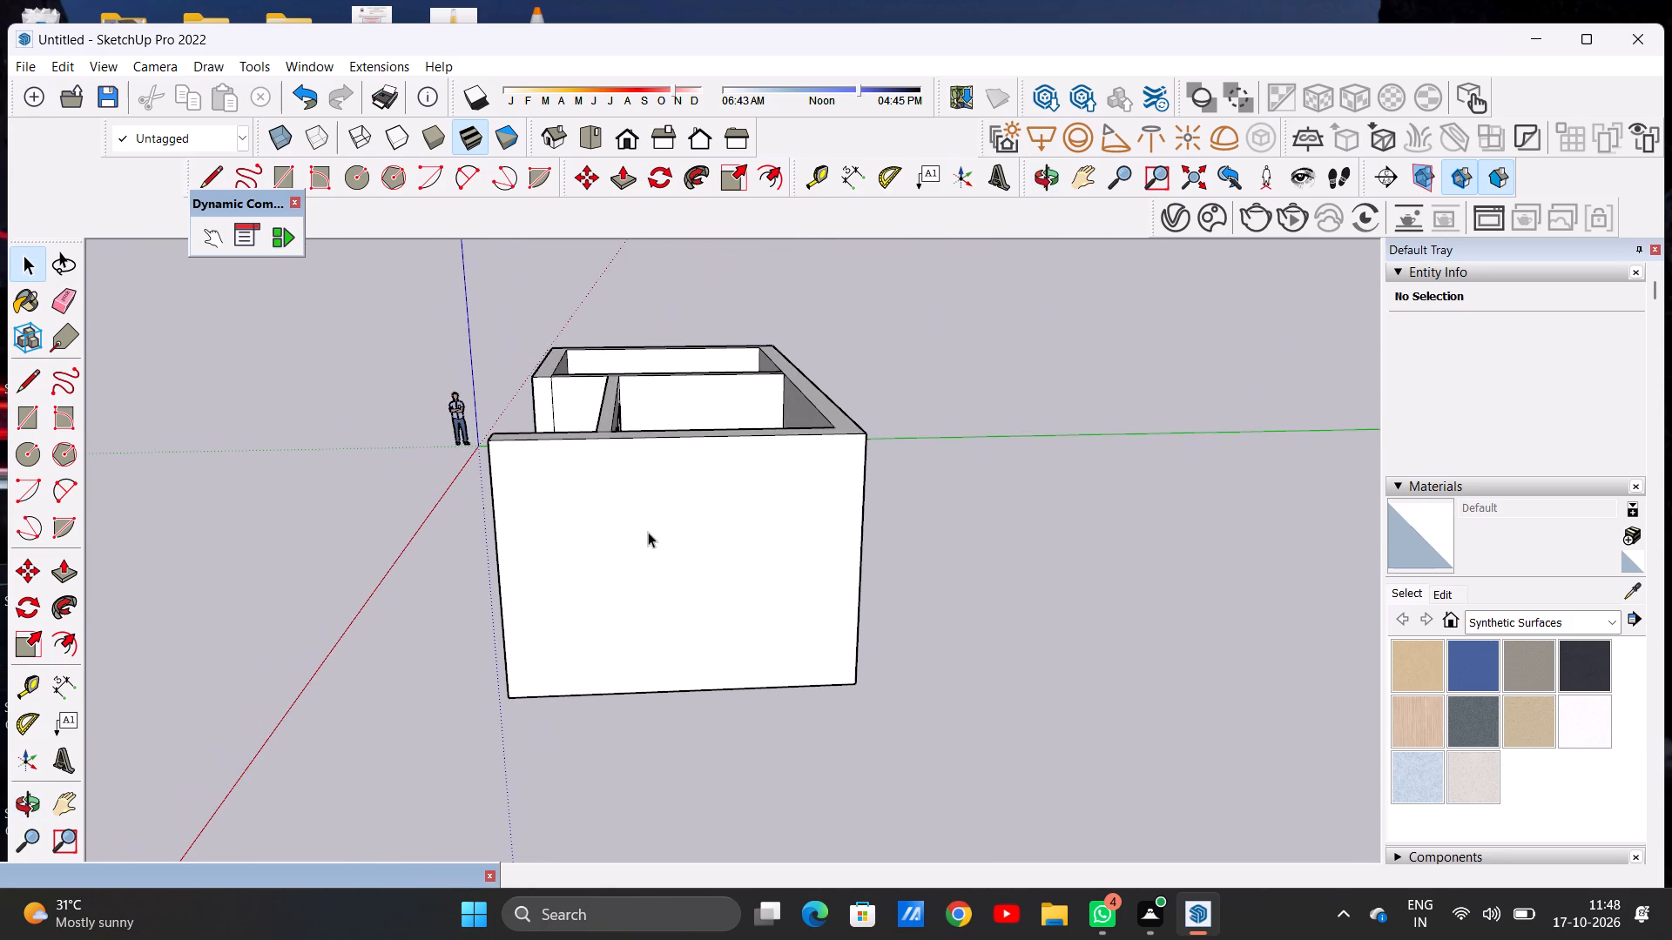
key(r)
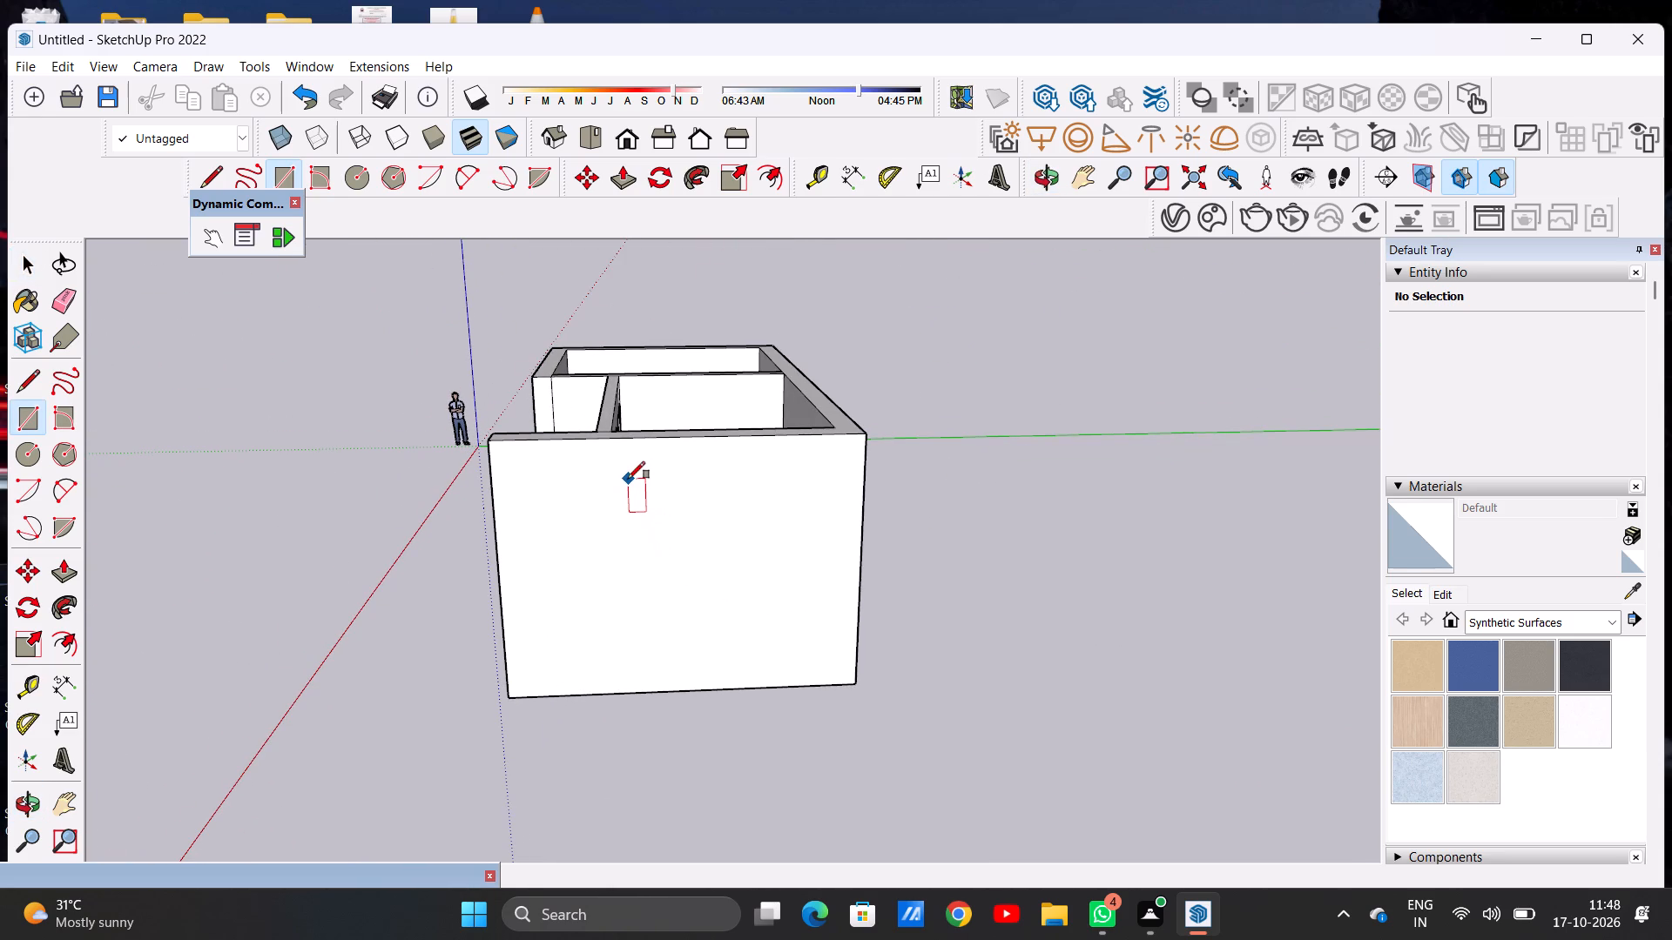
key(space)
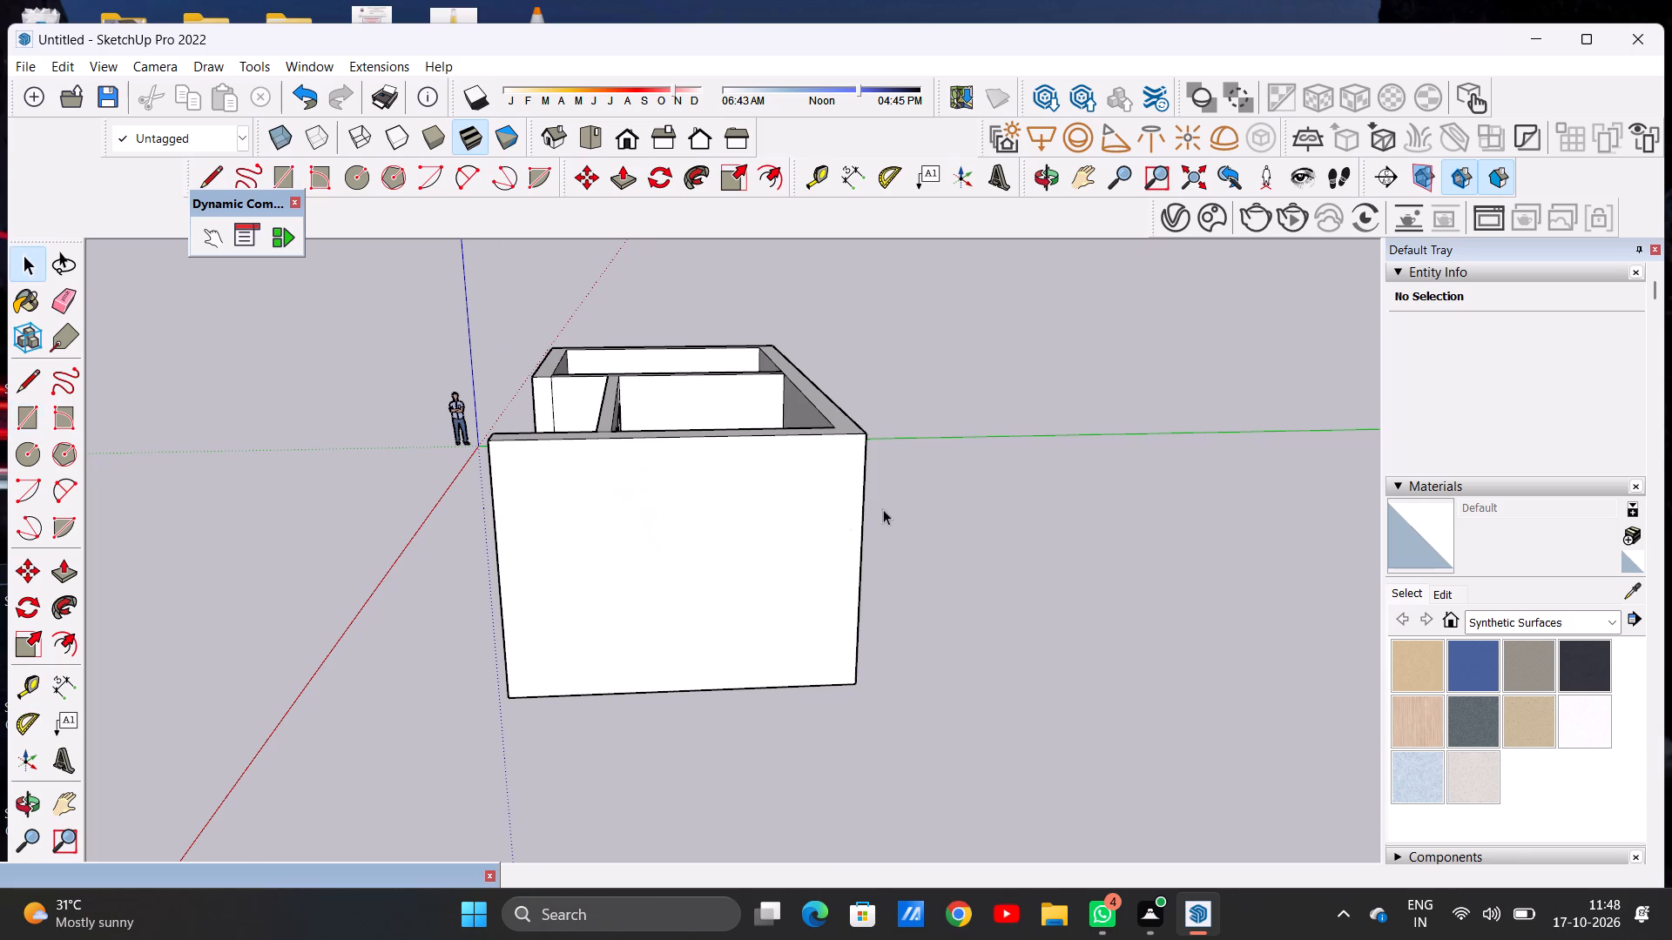
Push/Pull the long outer wall face opposite the door side outward to make that wall much thicker.
scroll(887, 523, down, 6)
middle_drag(962, 541, 817, 697)
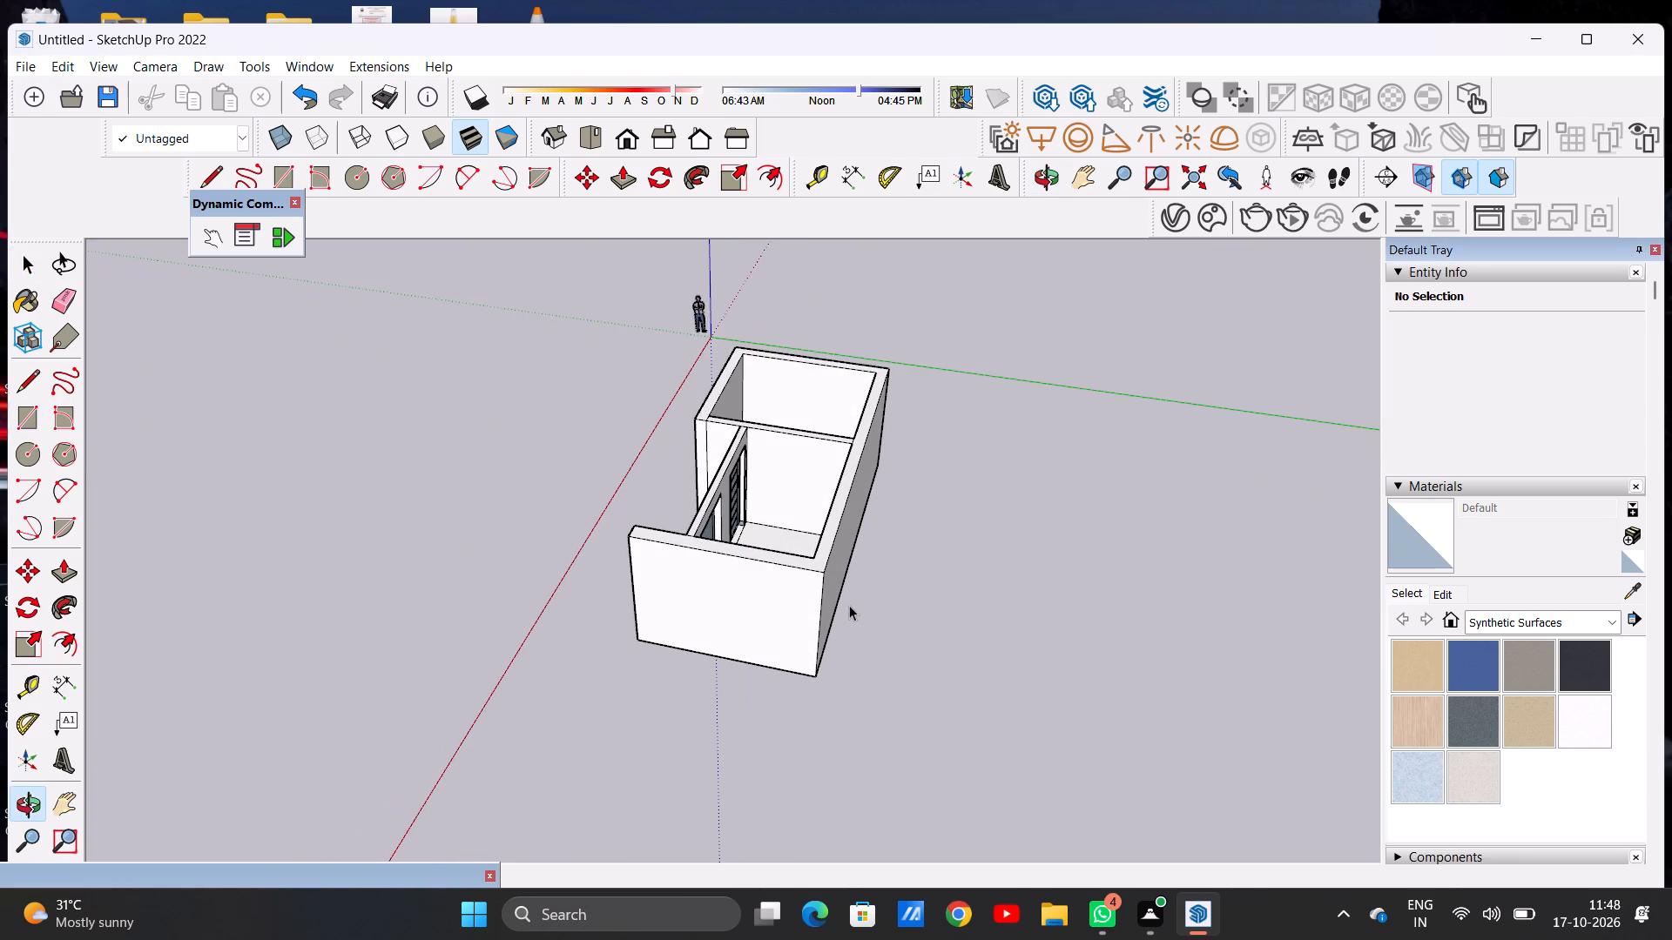
scroll(846, 599, up, 5)
key(p)
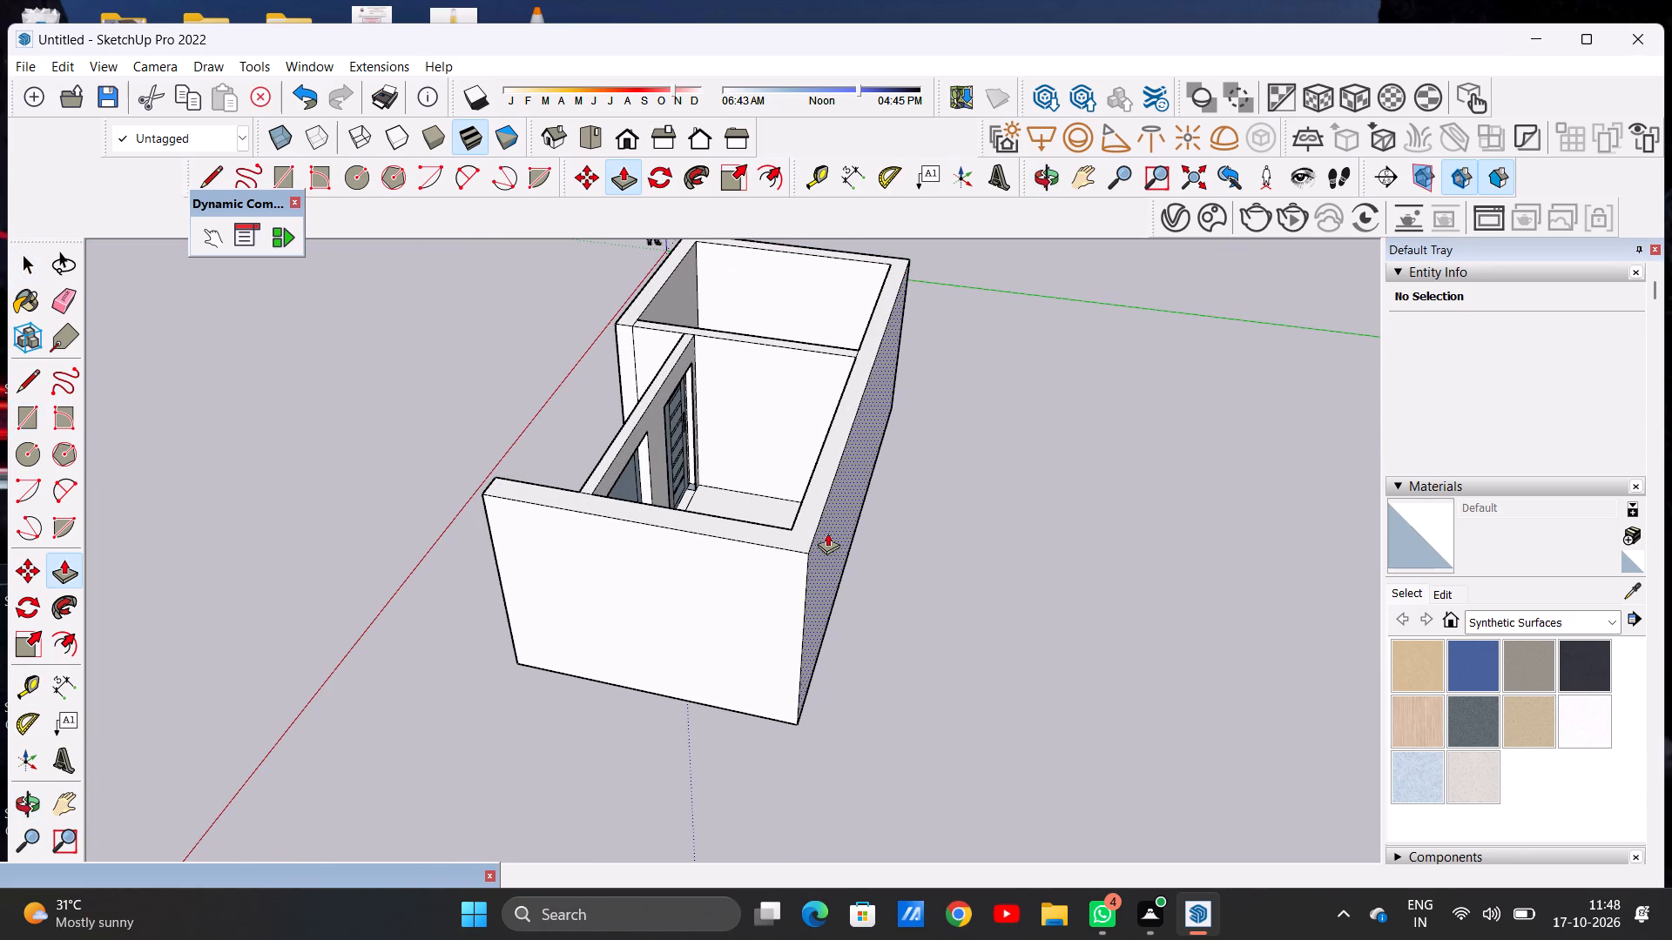
click(826, 533)
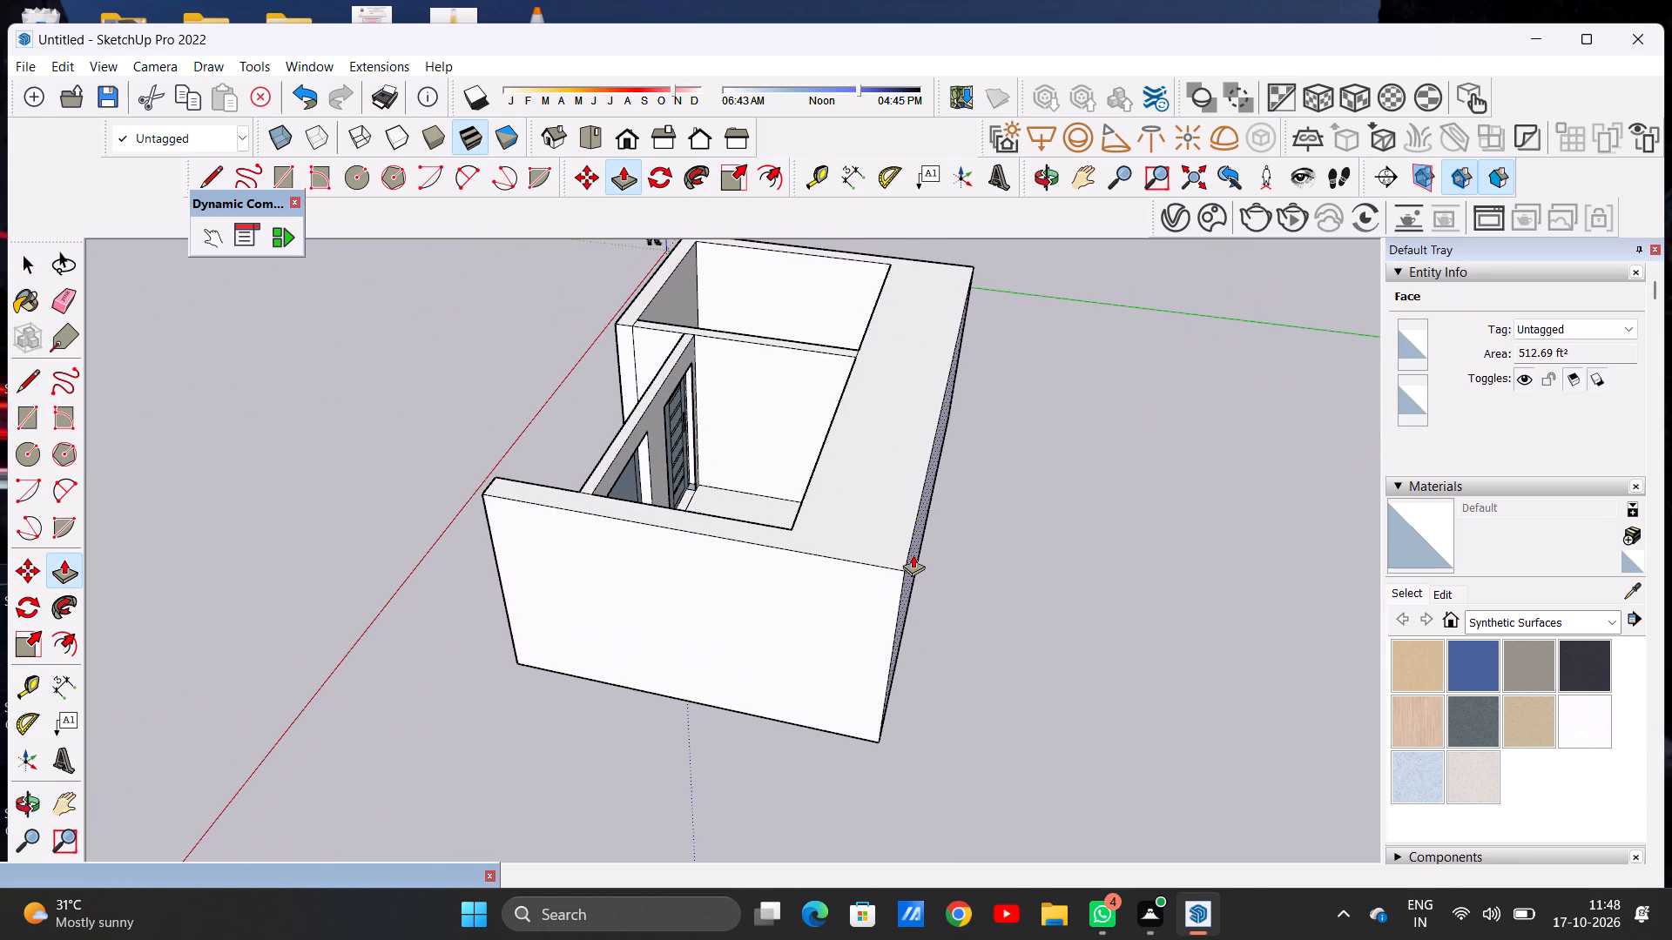
click(893, 558)
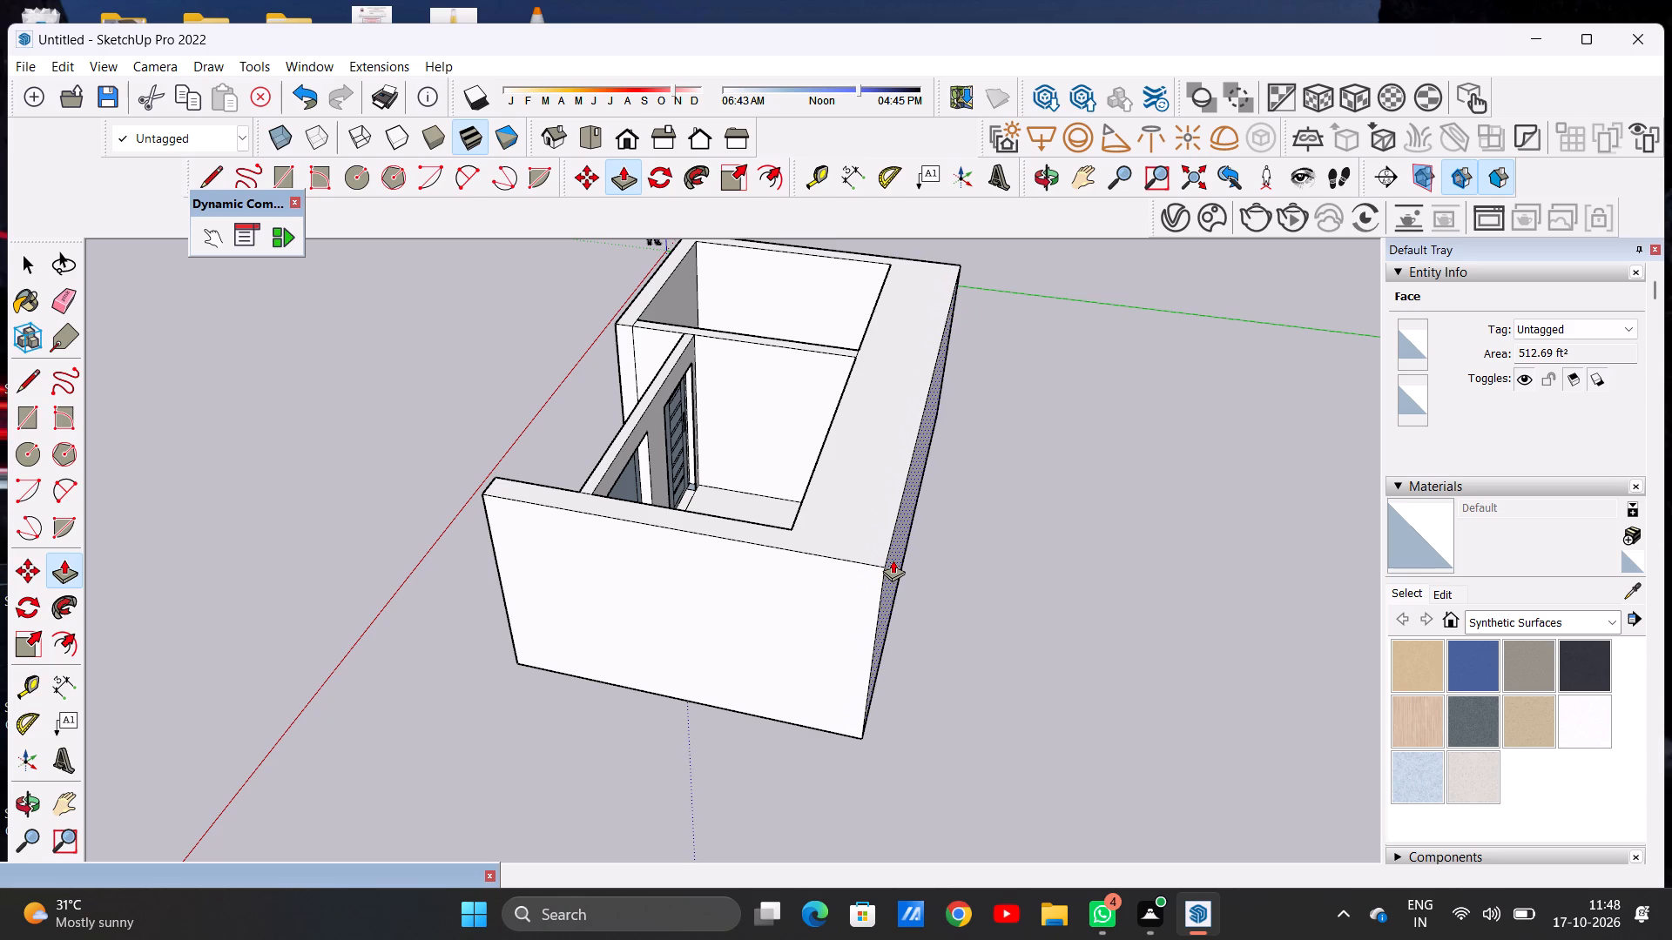
key(space)
Draw a large, nearly square window rectangle on the upper middle part of the blank end wall.
scroll(833, 562, down, 7)
middle_drag(730, 597, 814, 495)
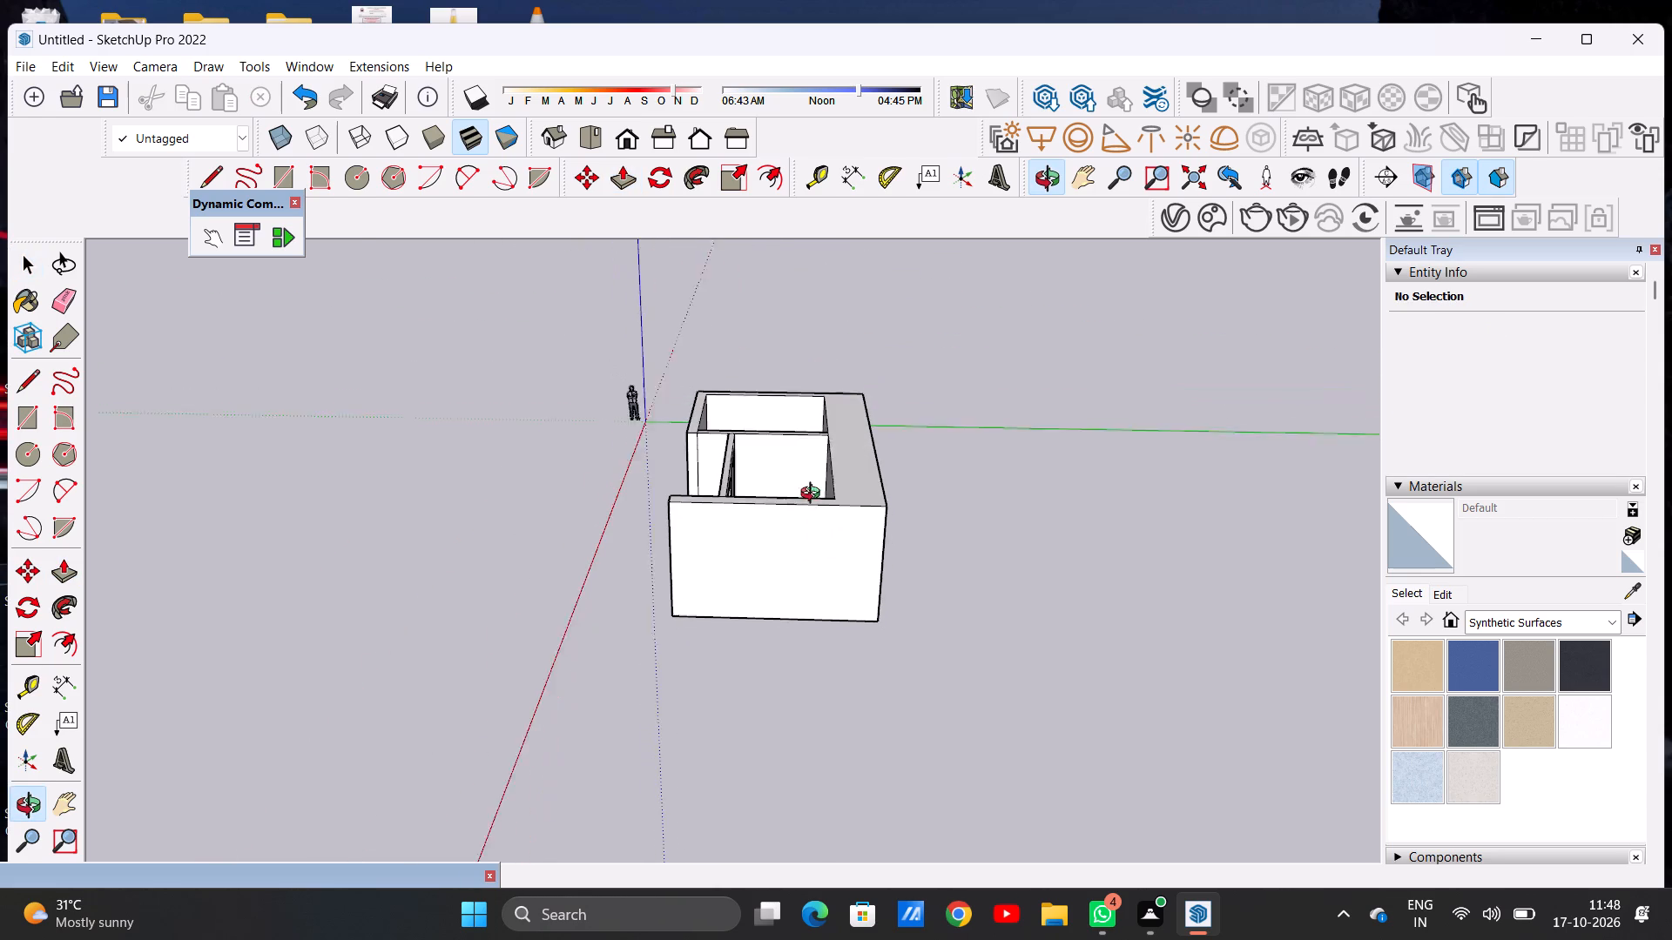
middle_drag(814, 495, 810, 487)
scroll(731, 532, up, 6)
key(r)
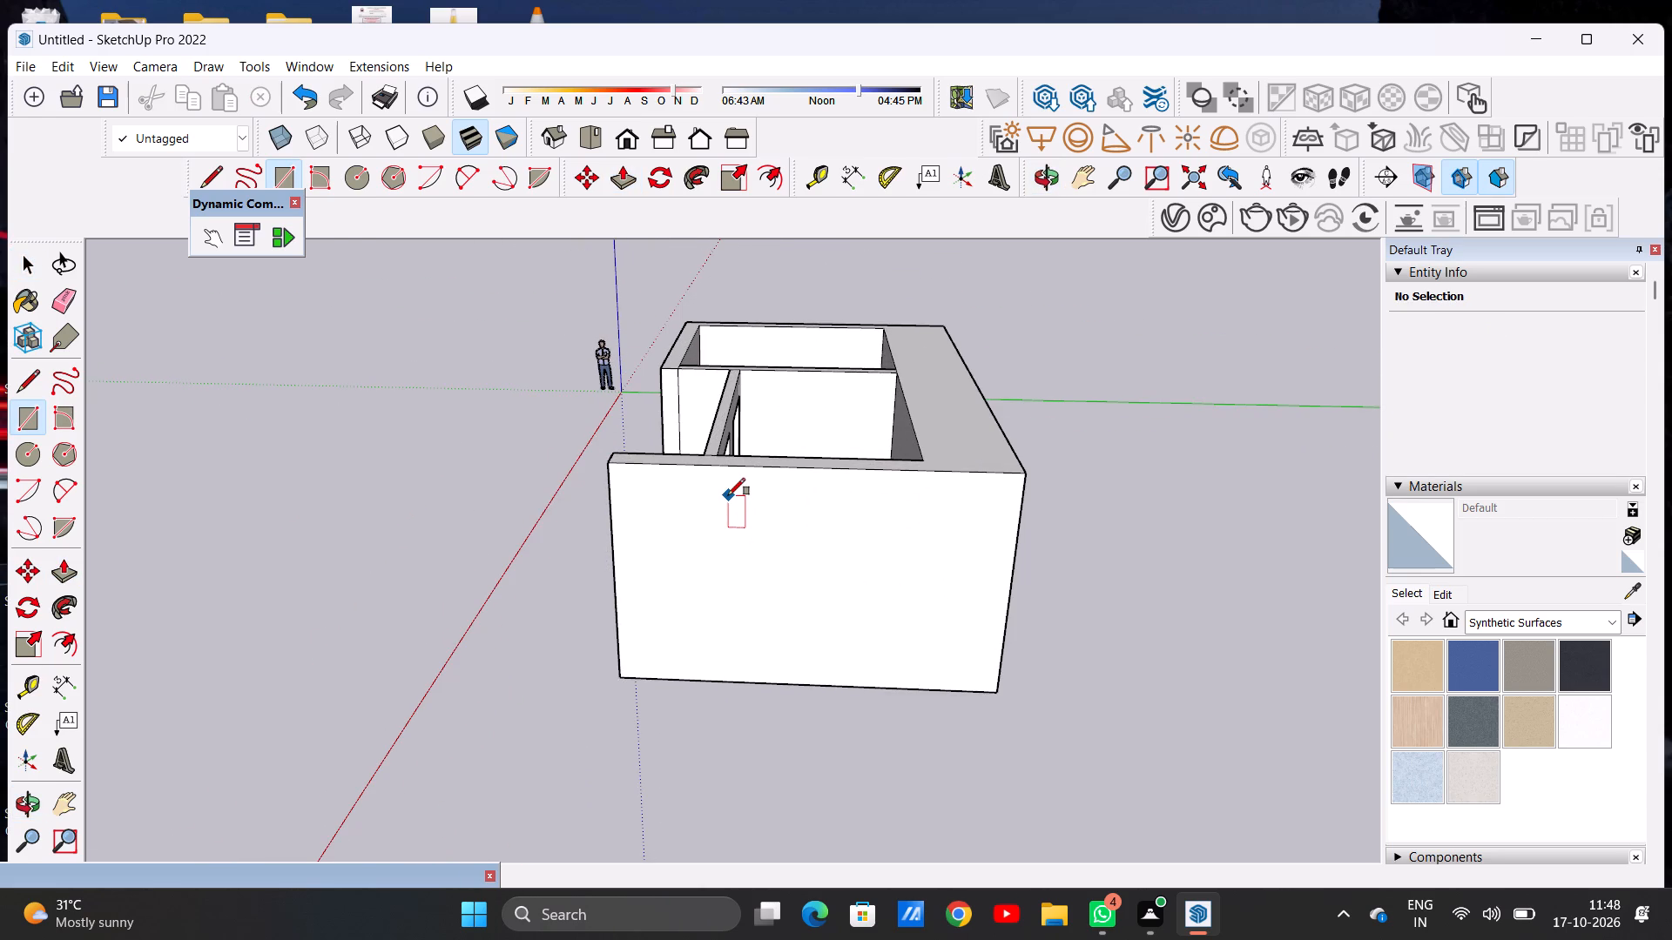
click(728, 495)
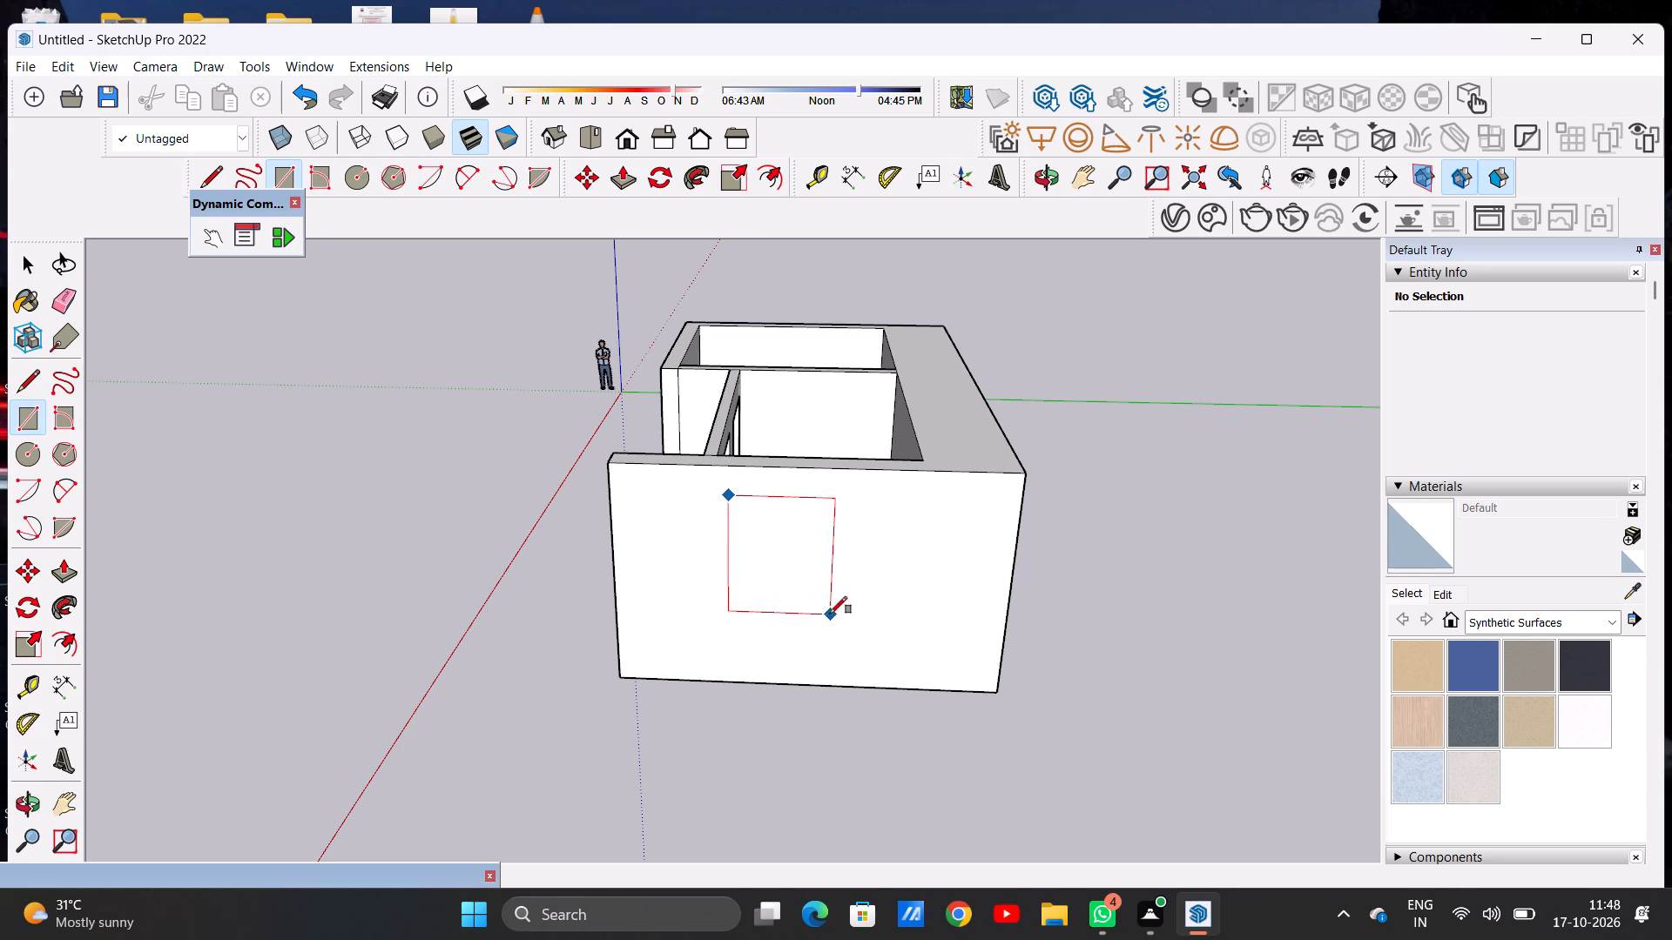
click(842, 608)
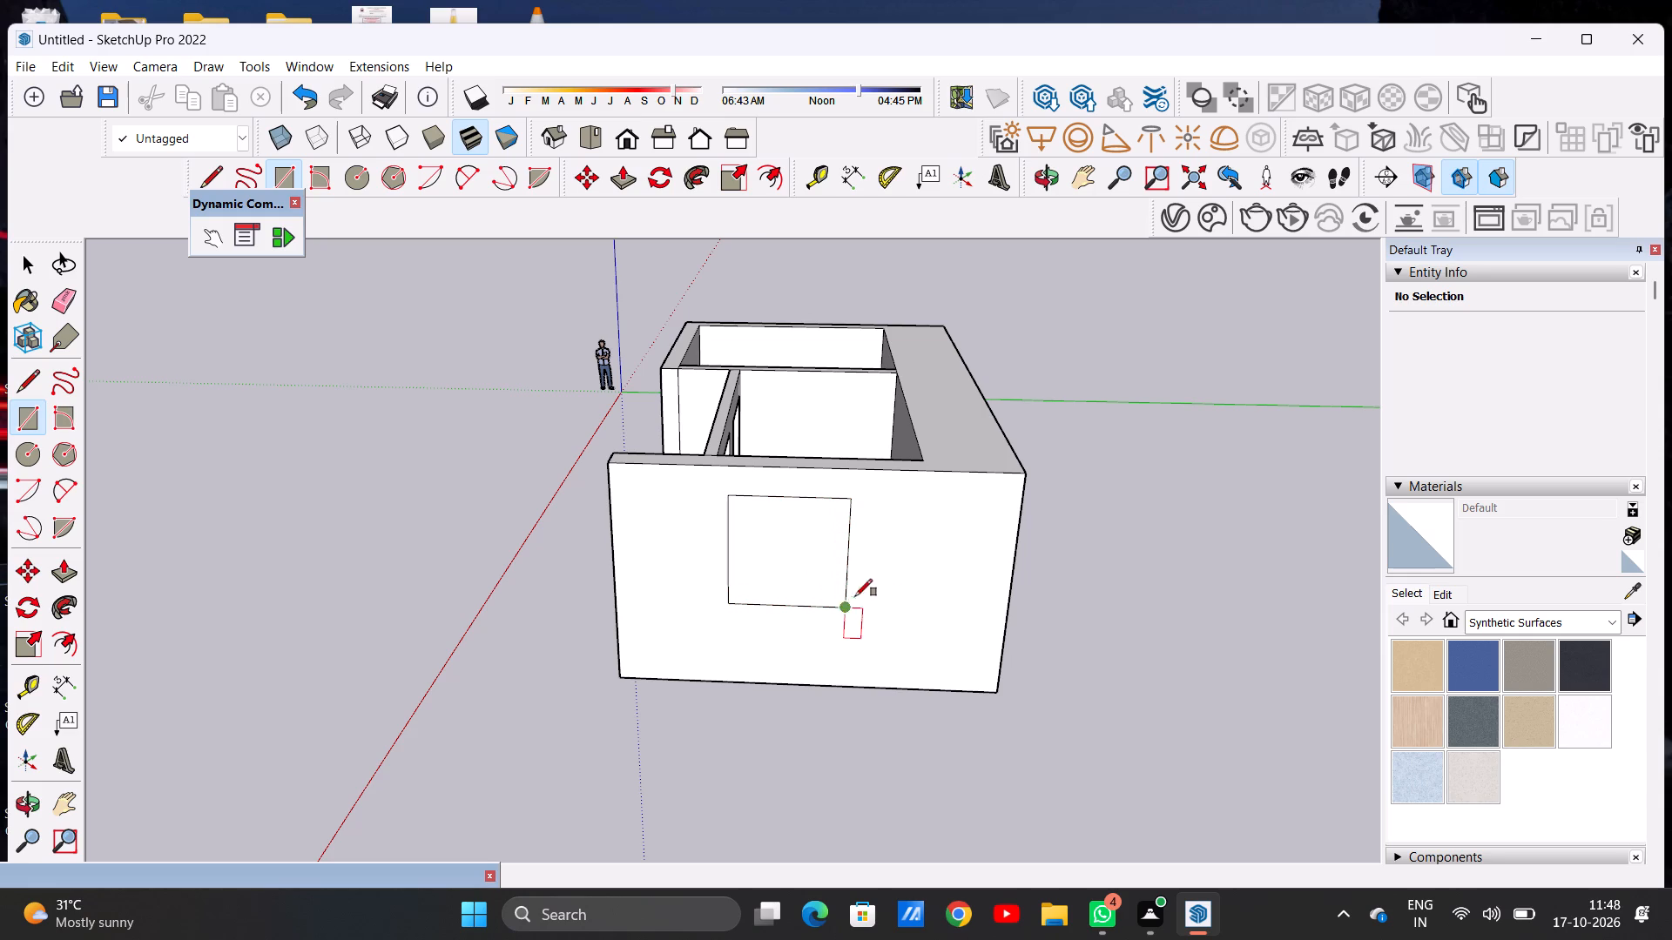
Draw a narrower upright window rectangle on the end wall, between the square one and the thickened wall's corner.
click(909, 512)
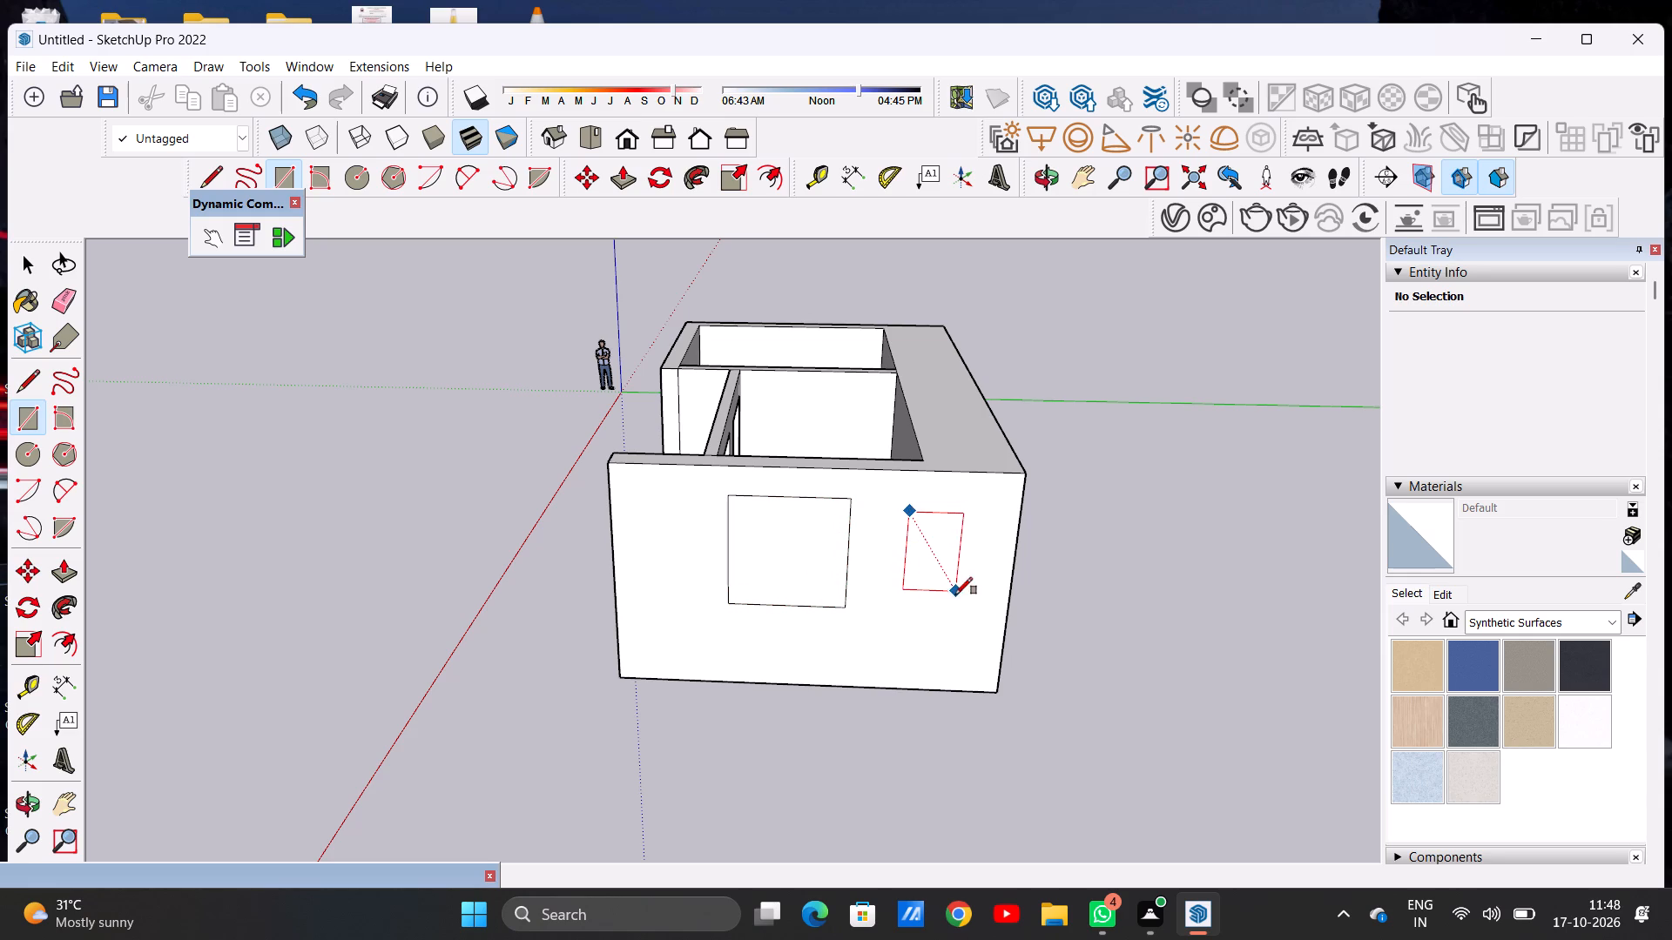
click(961, 617)
key(space)
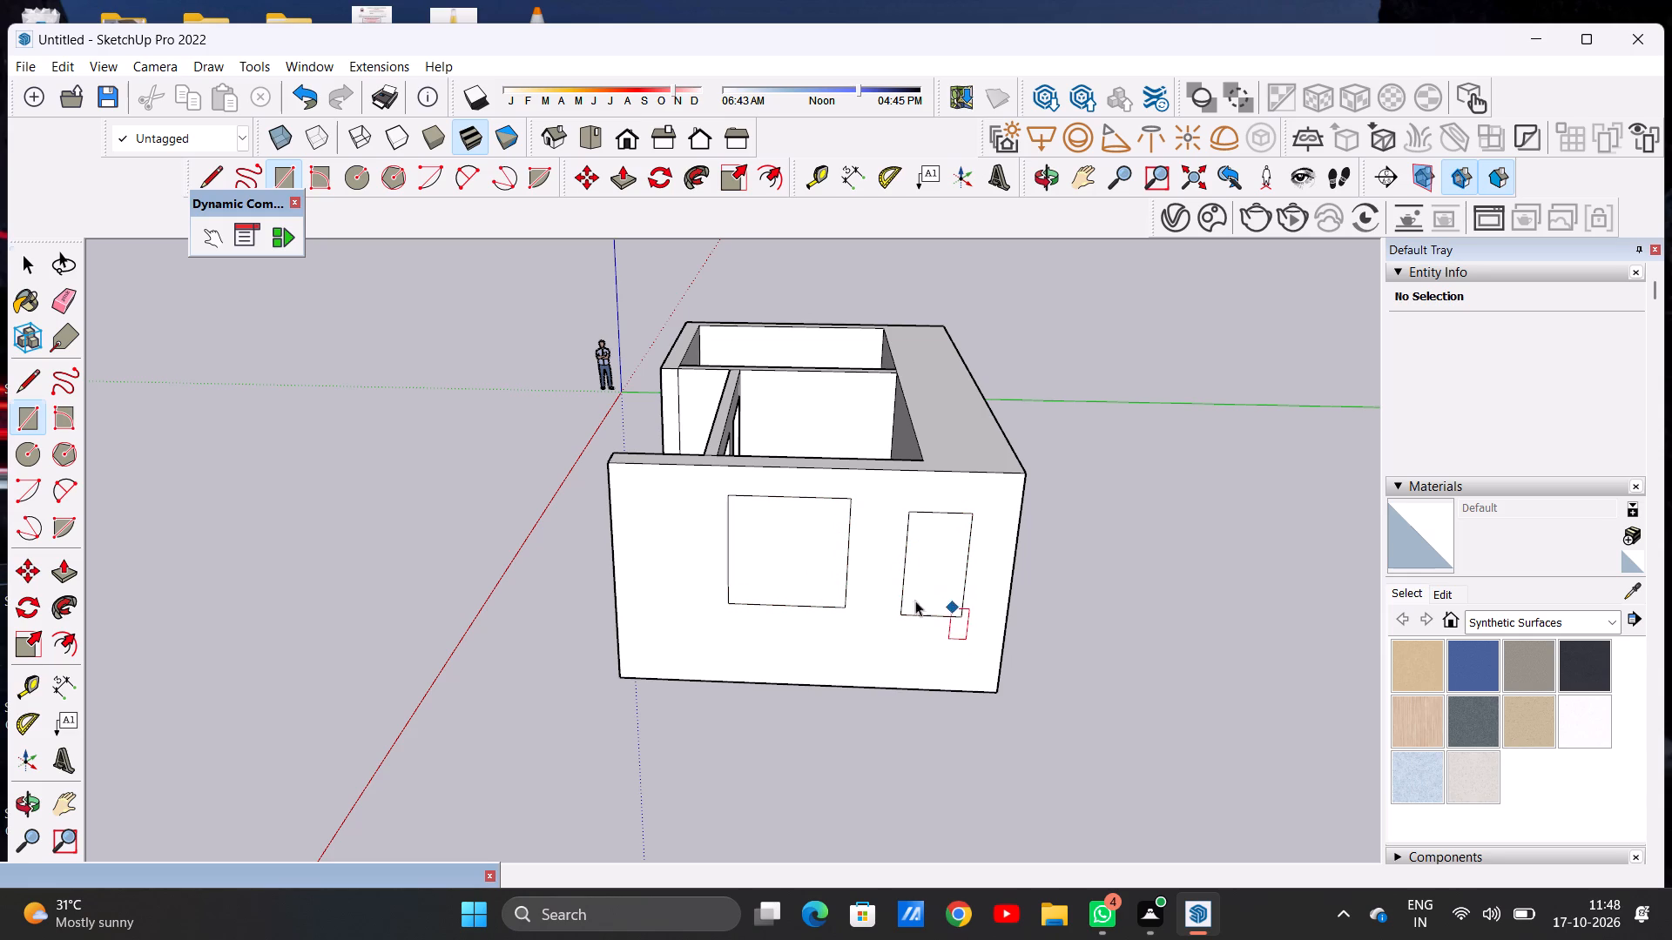
Offset the narrow upright window's outline slightly inward on the end wall to form its frame.
scroll(725, 608, down, 3)
middle_drag(854, 548, 847, 446)
scroll(905, 545, up, 1)
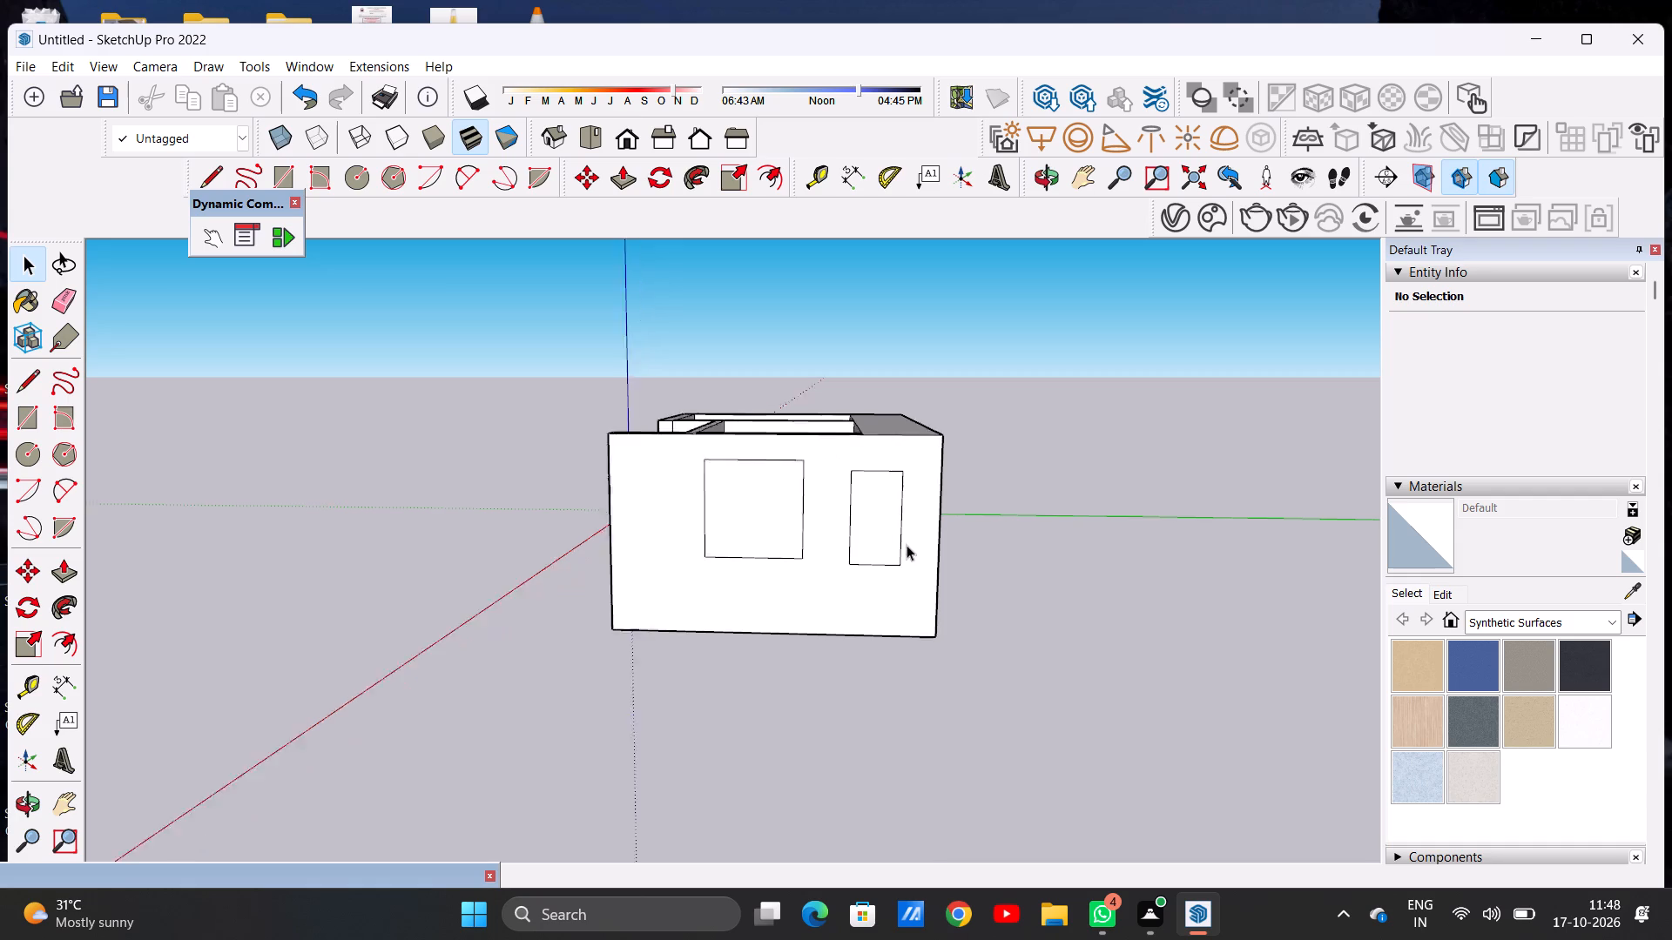
scroll(907, 545, up, 9)
key(o)
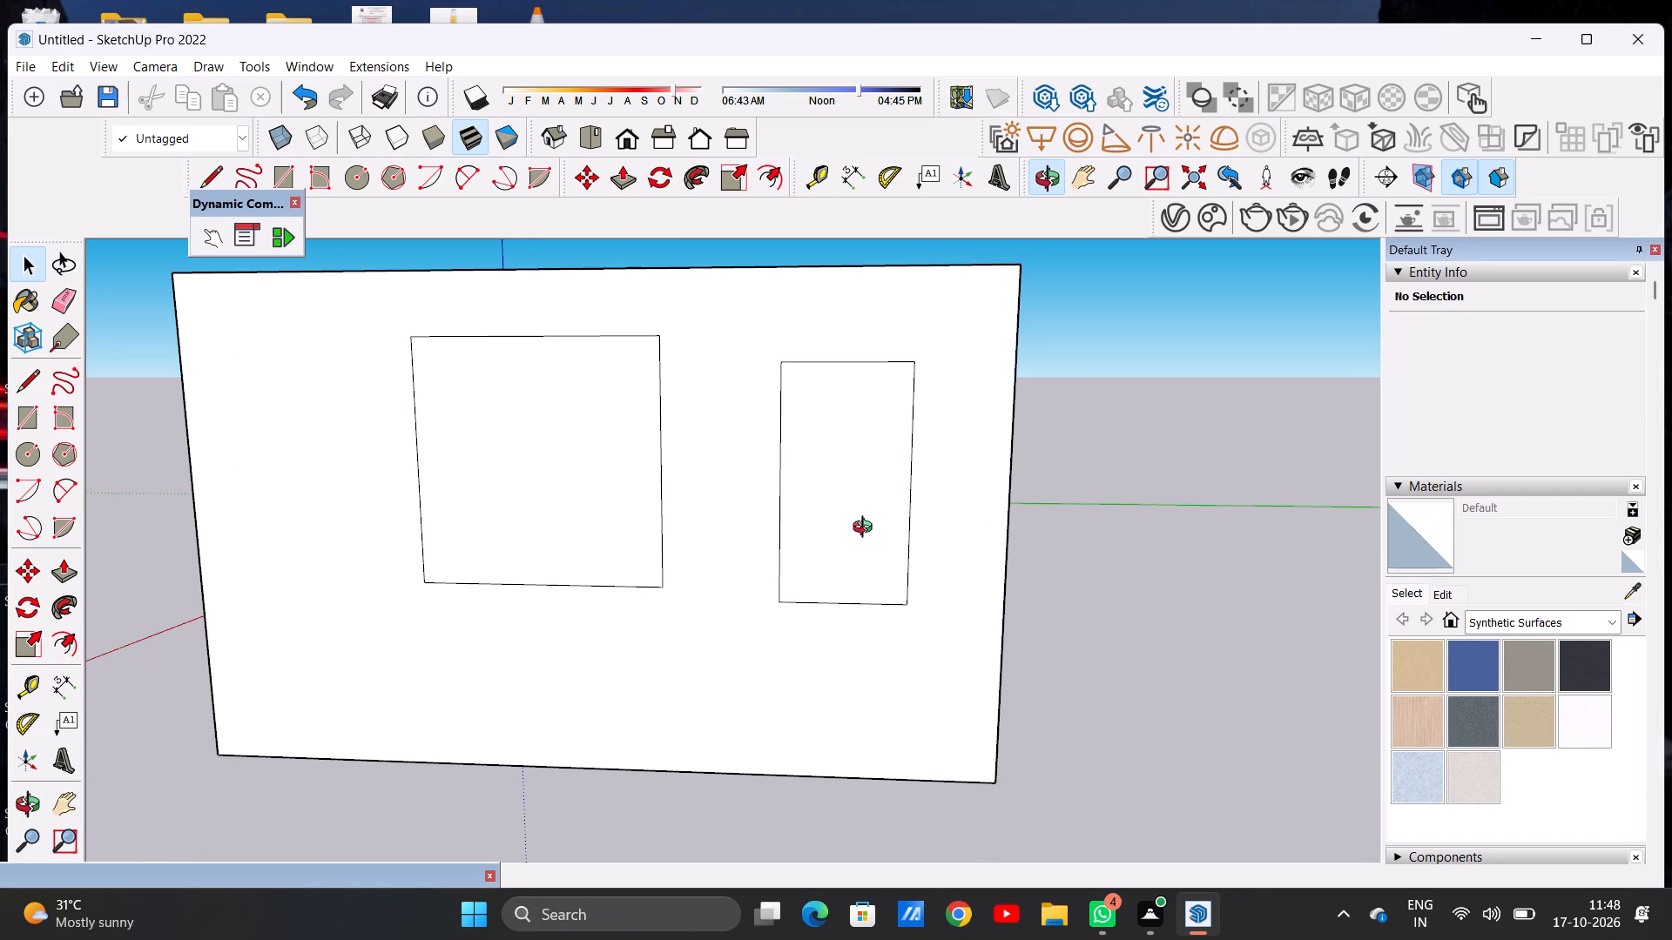
key(f)
click(800, 386)
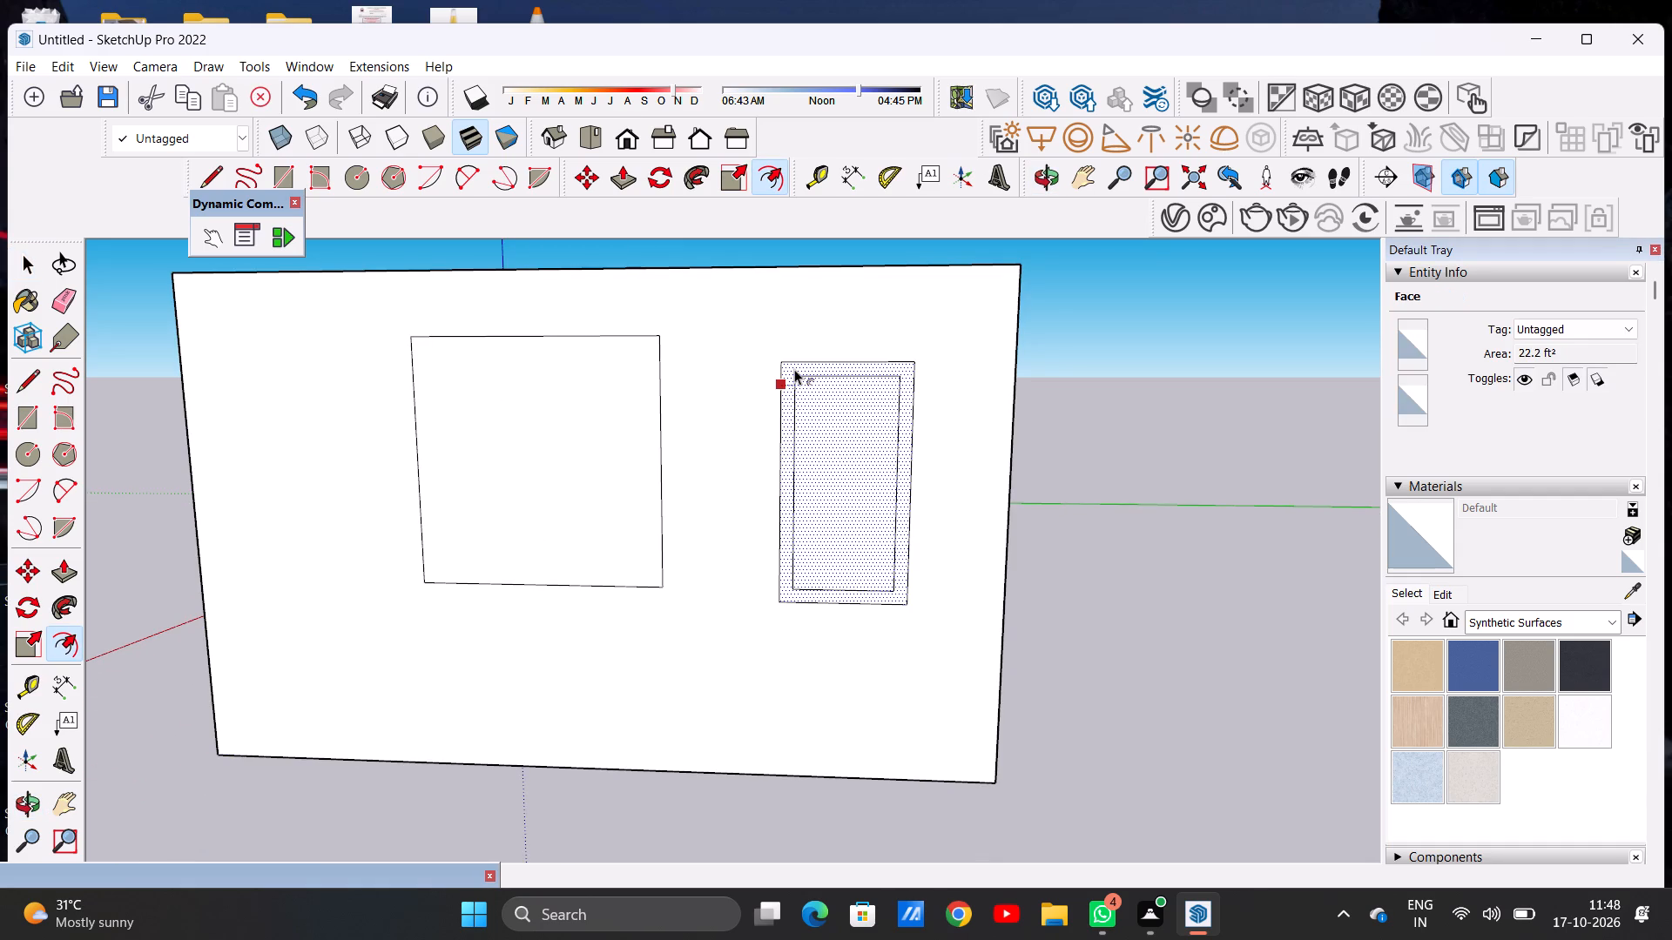
click(794, 369)
key(space)
Draw two closely spaced vertical lines down the middle of the narrow window's inner rectangle as a mullion.
text(L)
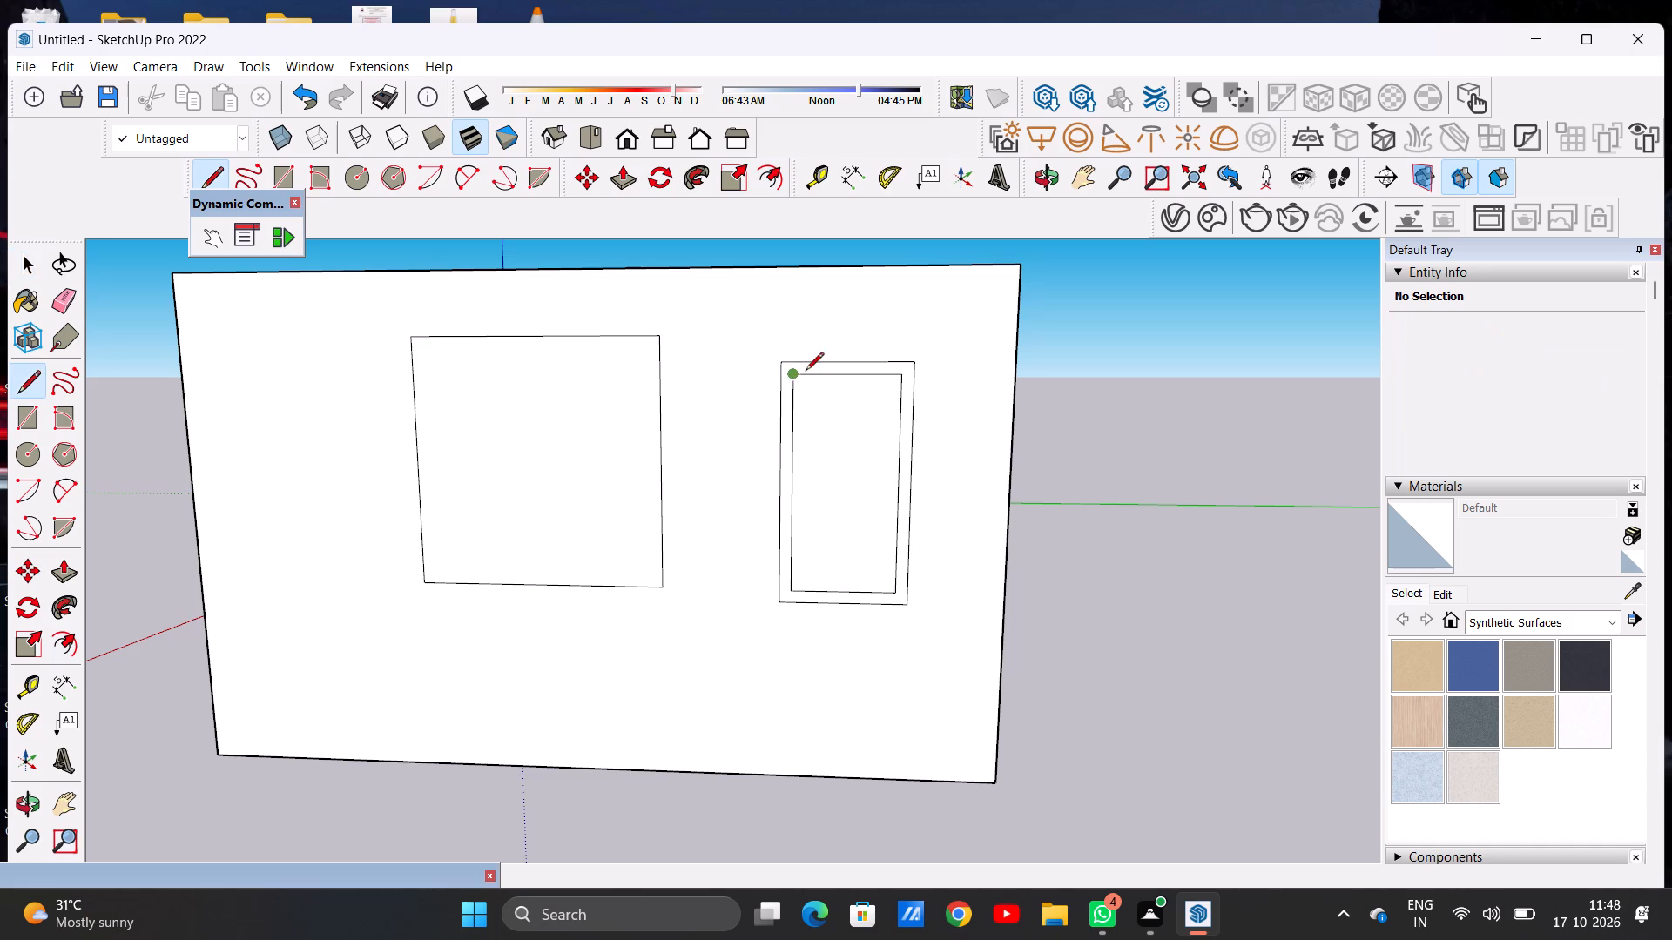
scroll(851, 393, up, 5)
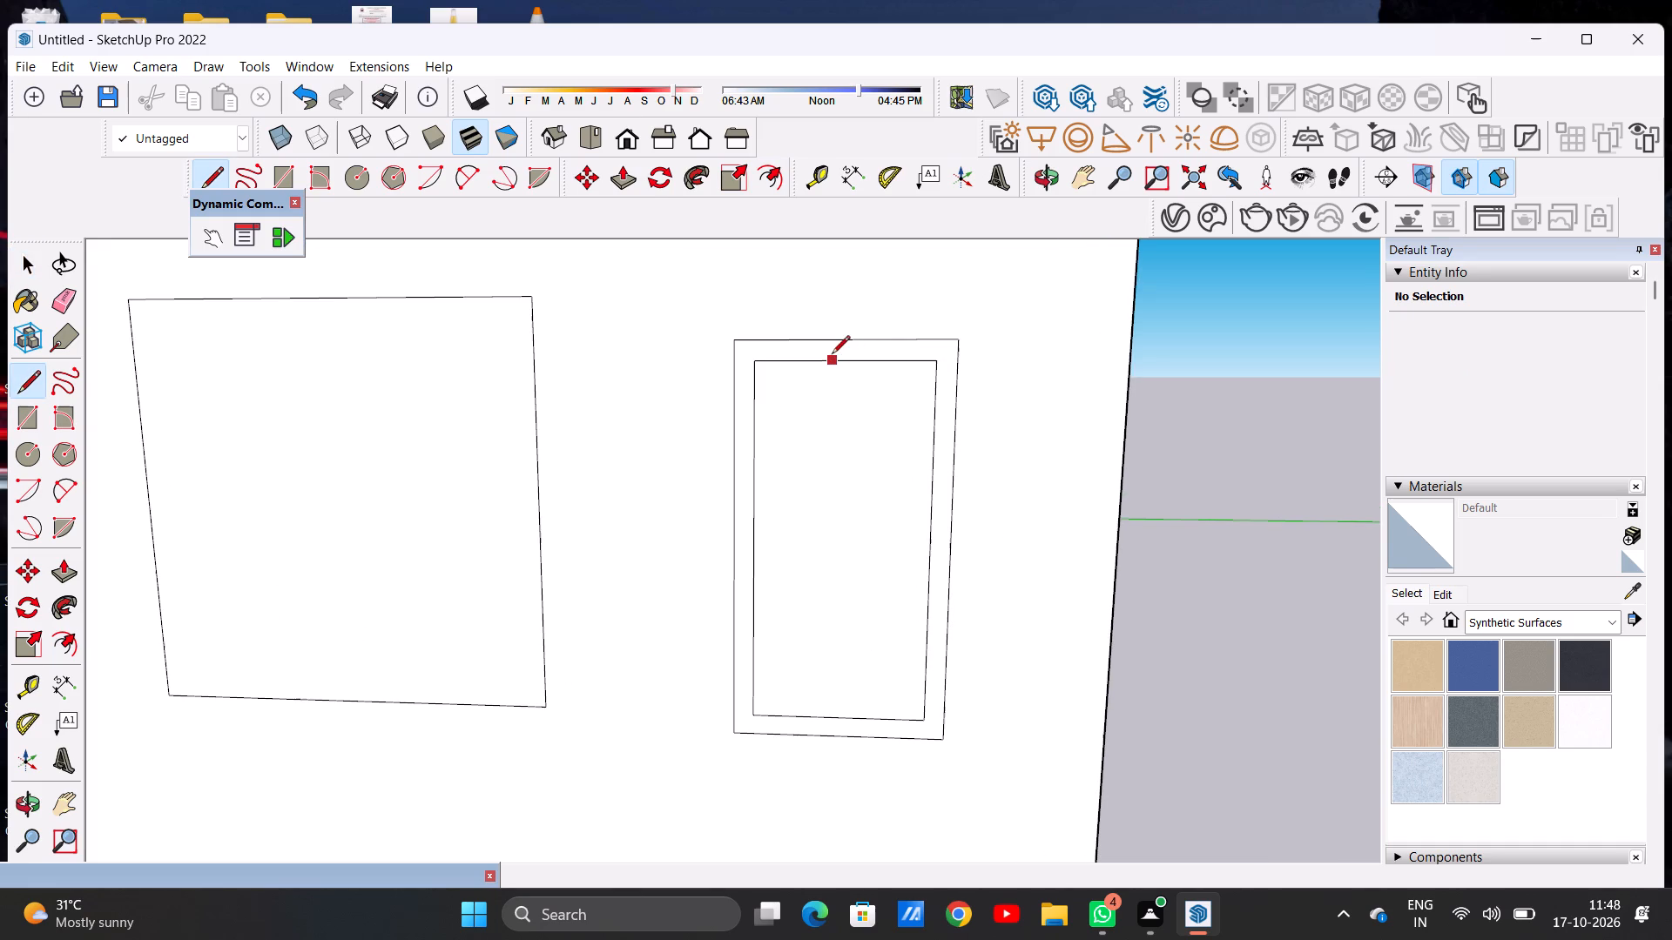
click(832, 355)
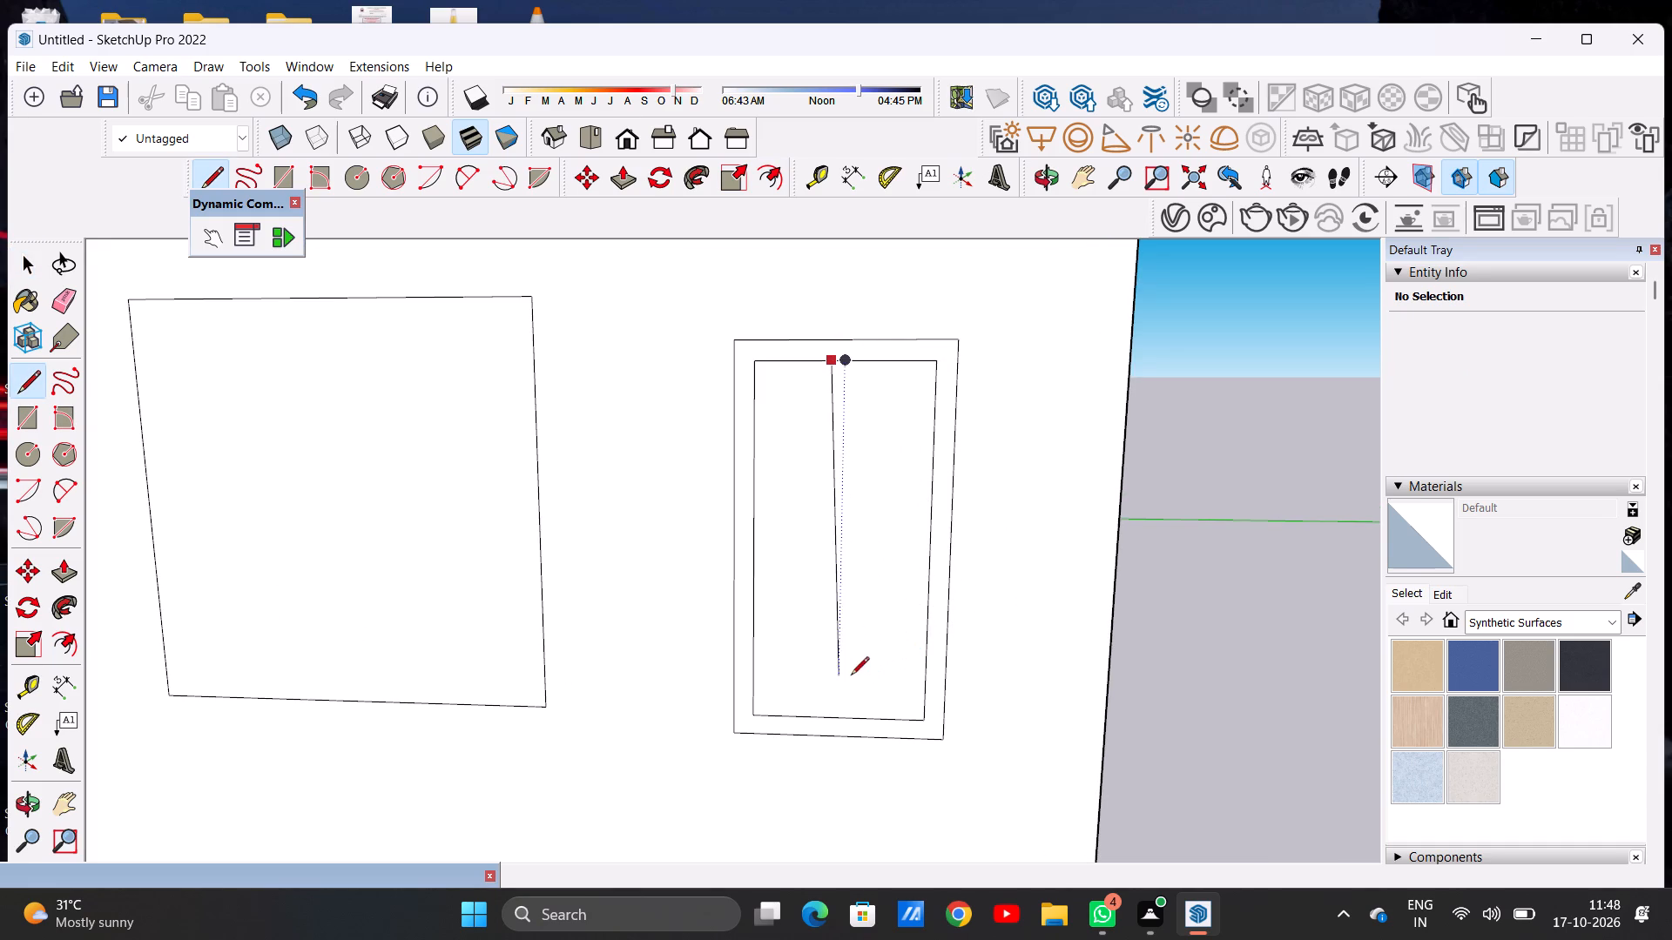
click(828, 715)
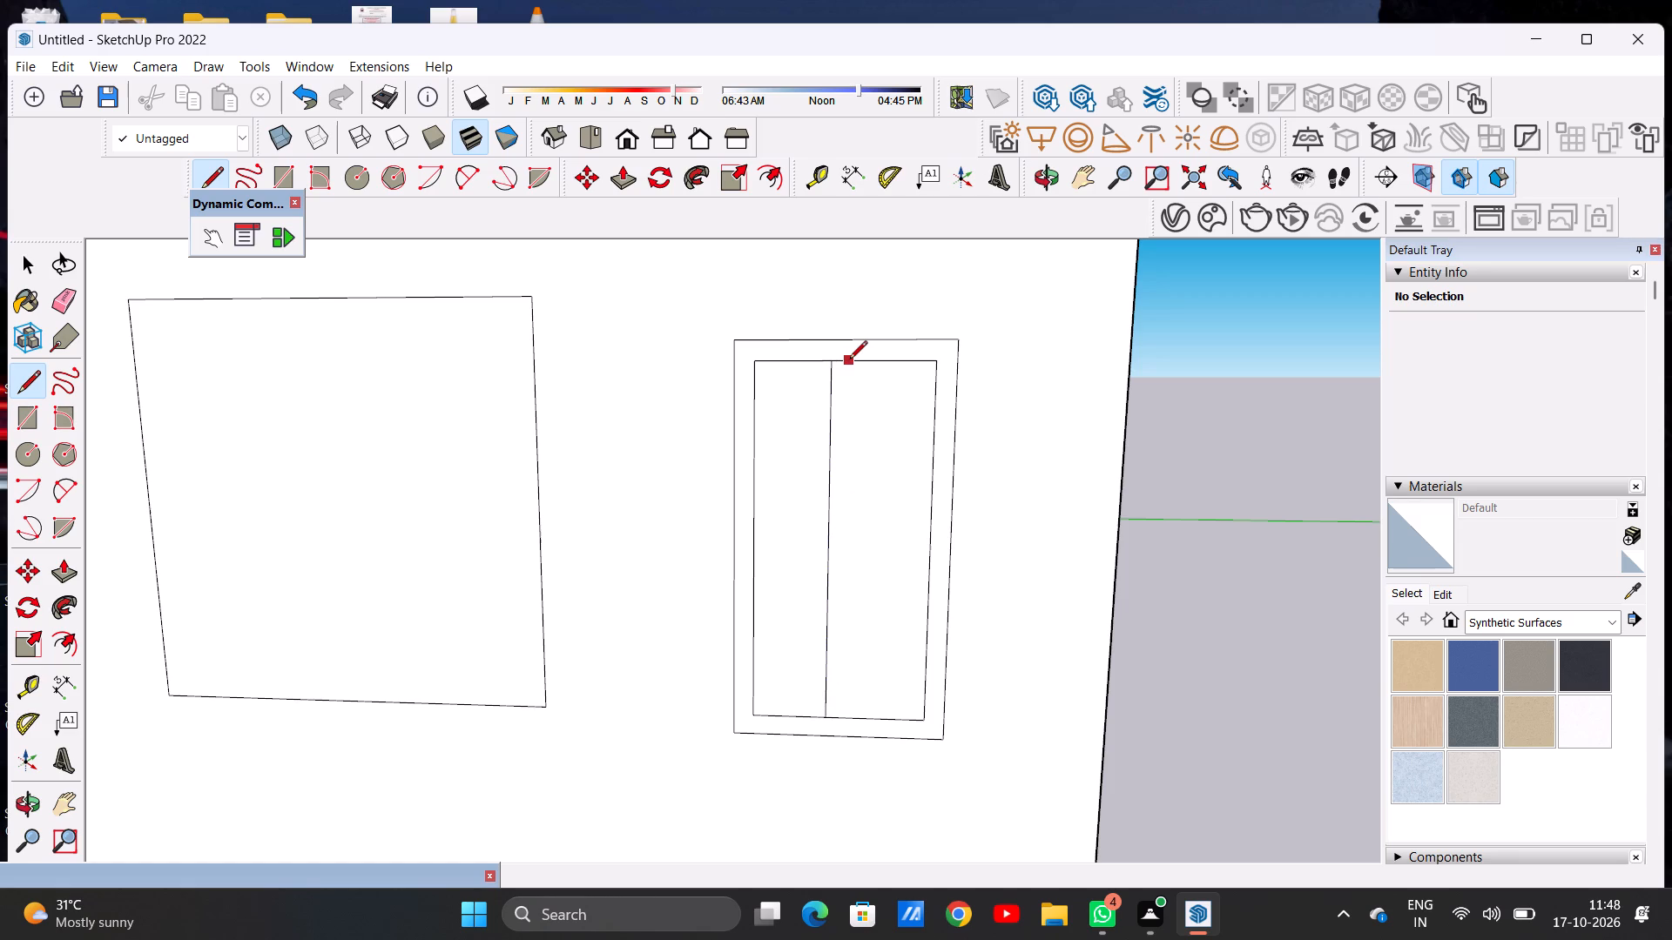
click(849, 360)
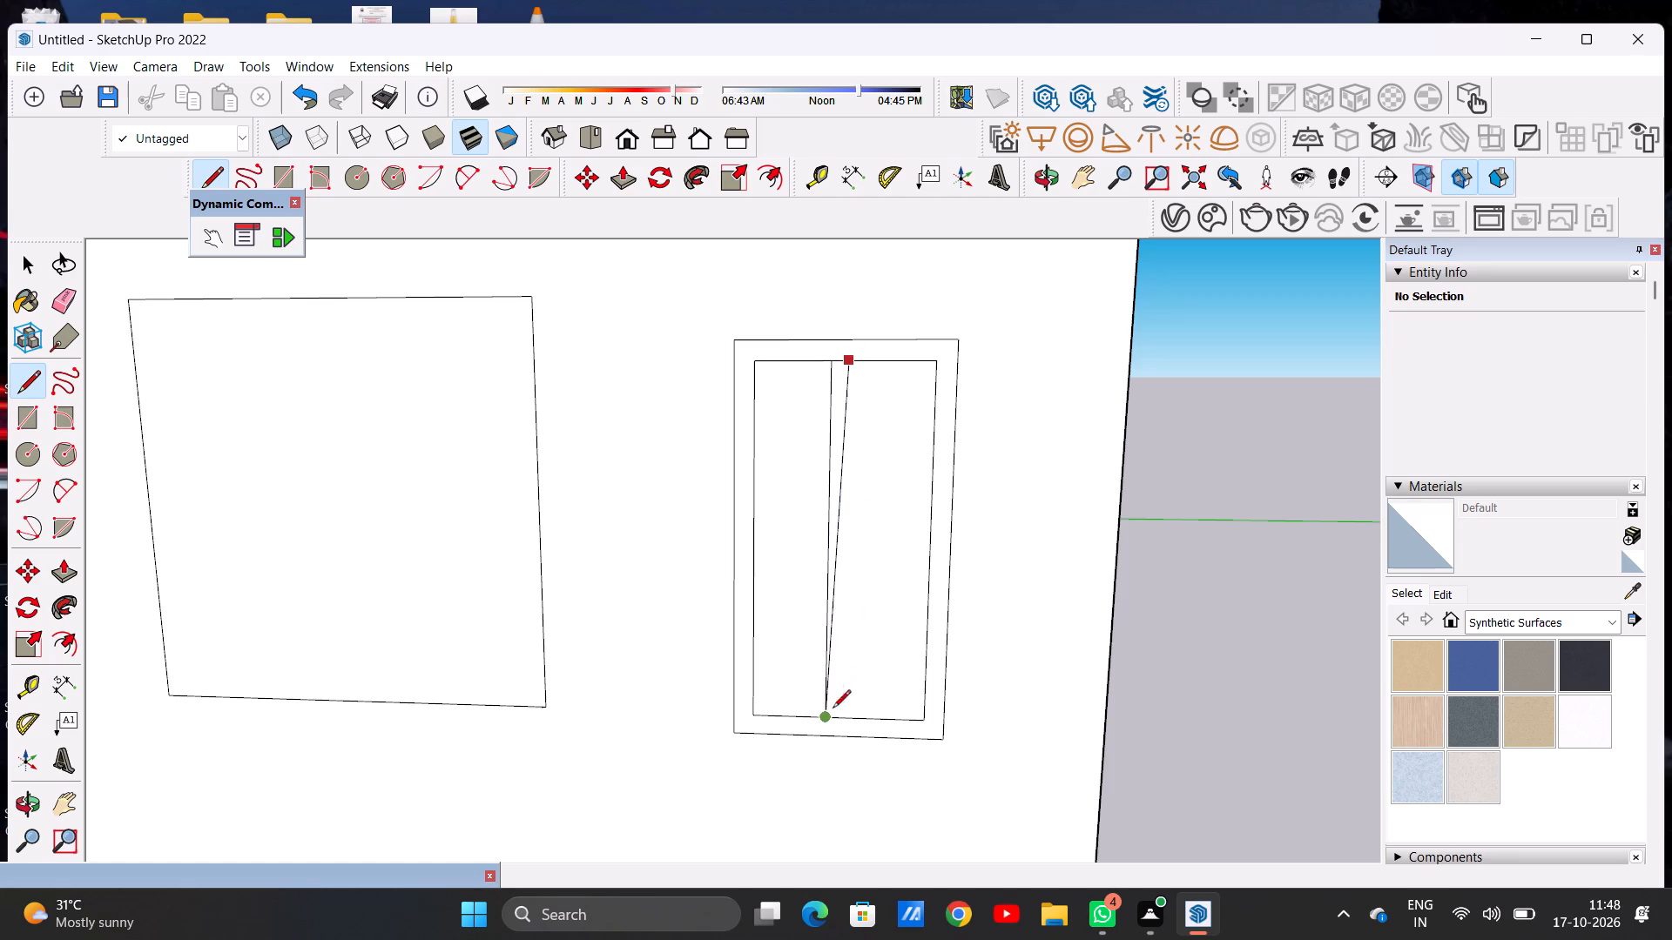
click(842, 722)
key(space)
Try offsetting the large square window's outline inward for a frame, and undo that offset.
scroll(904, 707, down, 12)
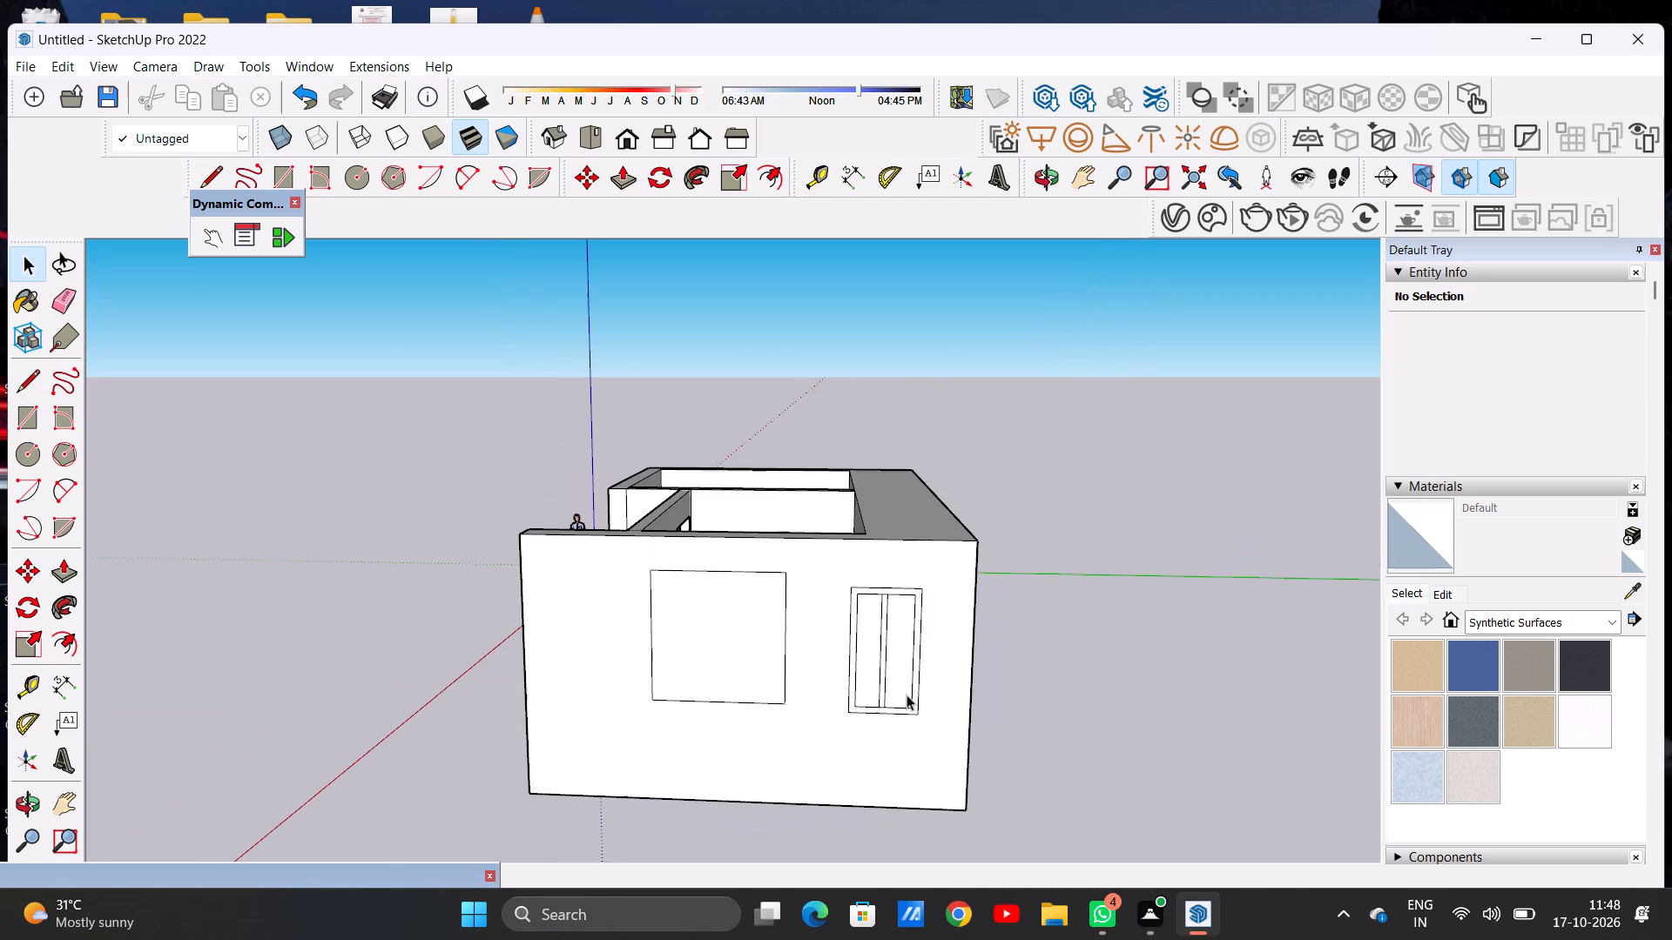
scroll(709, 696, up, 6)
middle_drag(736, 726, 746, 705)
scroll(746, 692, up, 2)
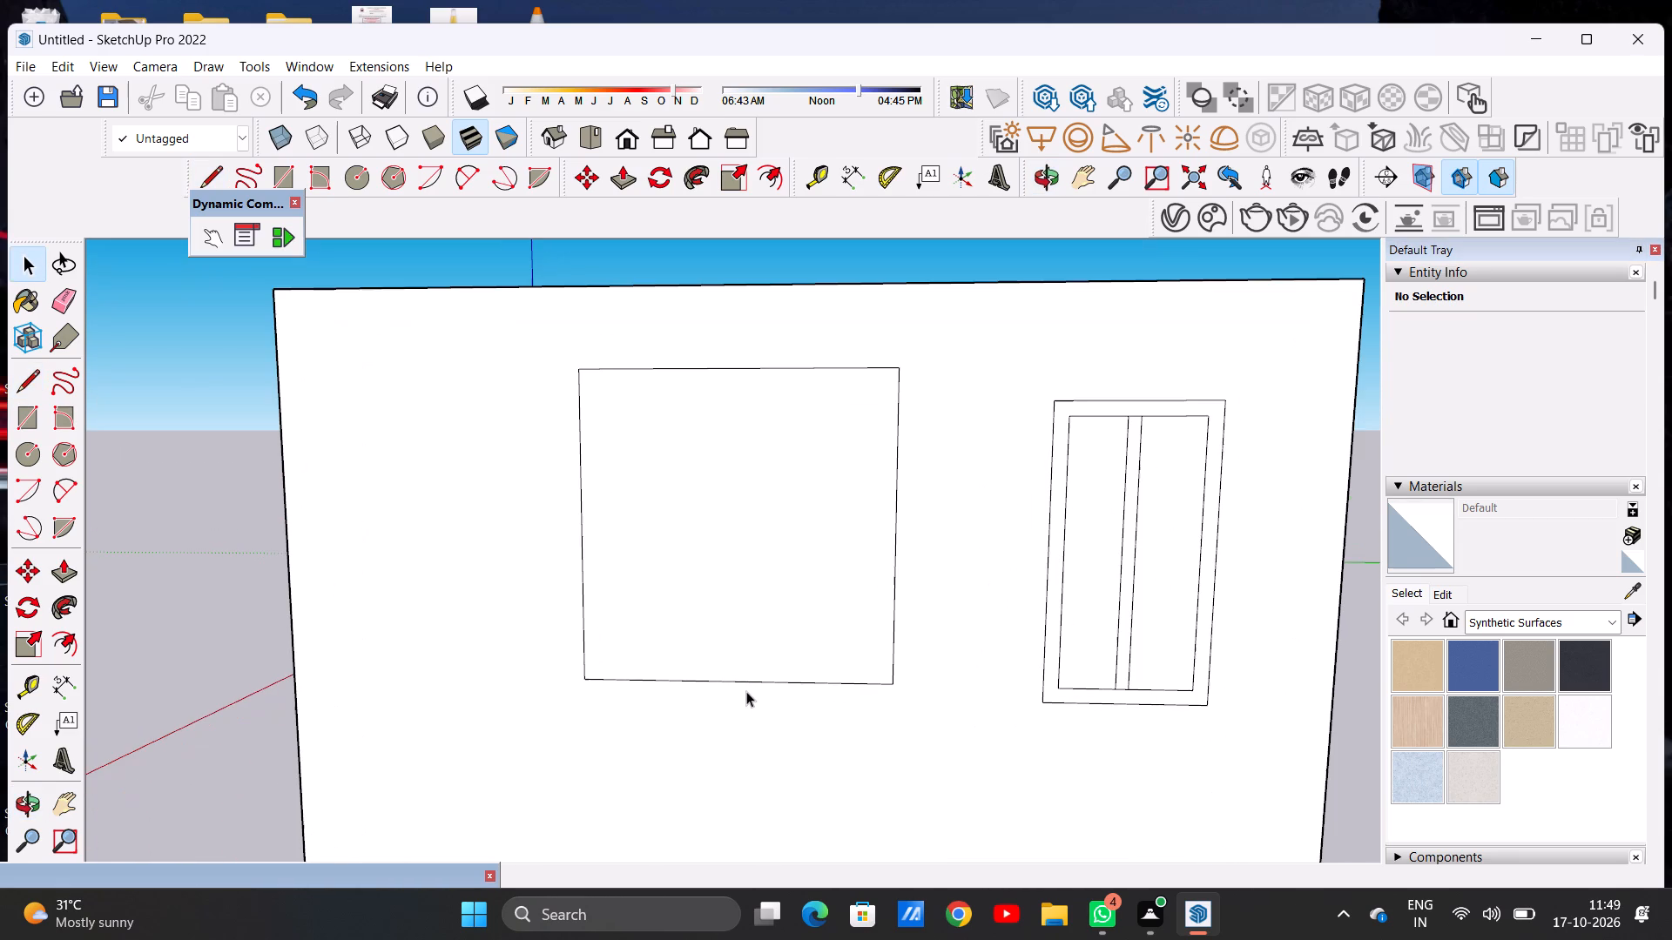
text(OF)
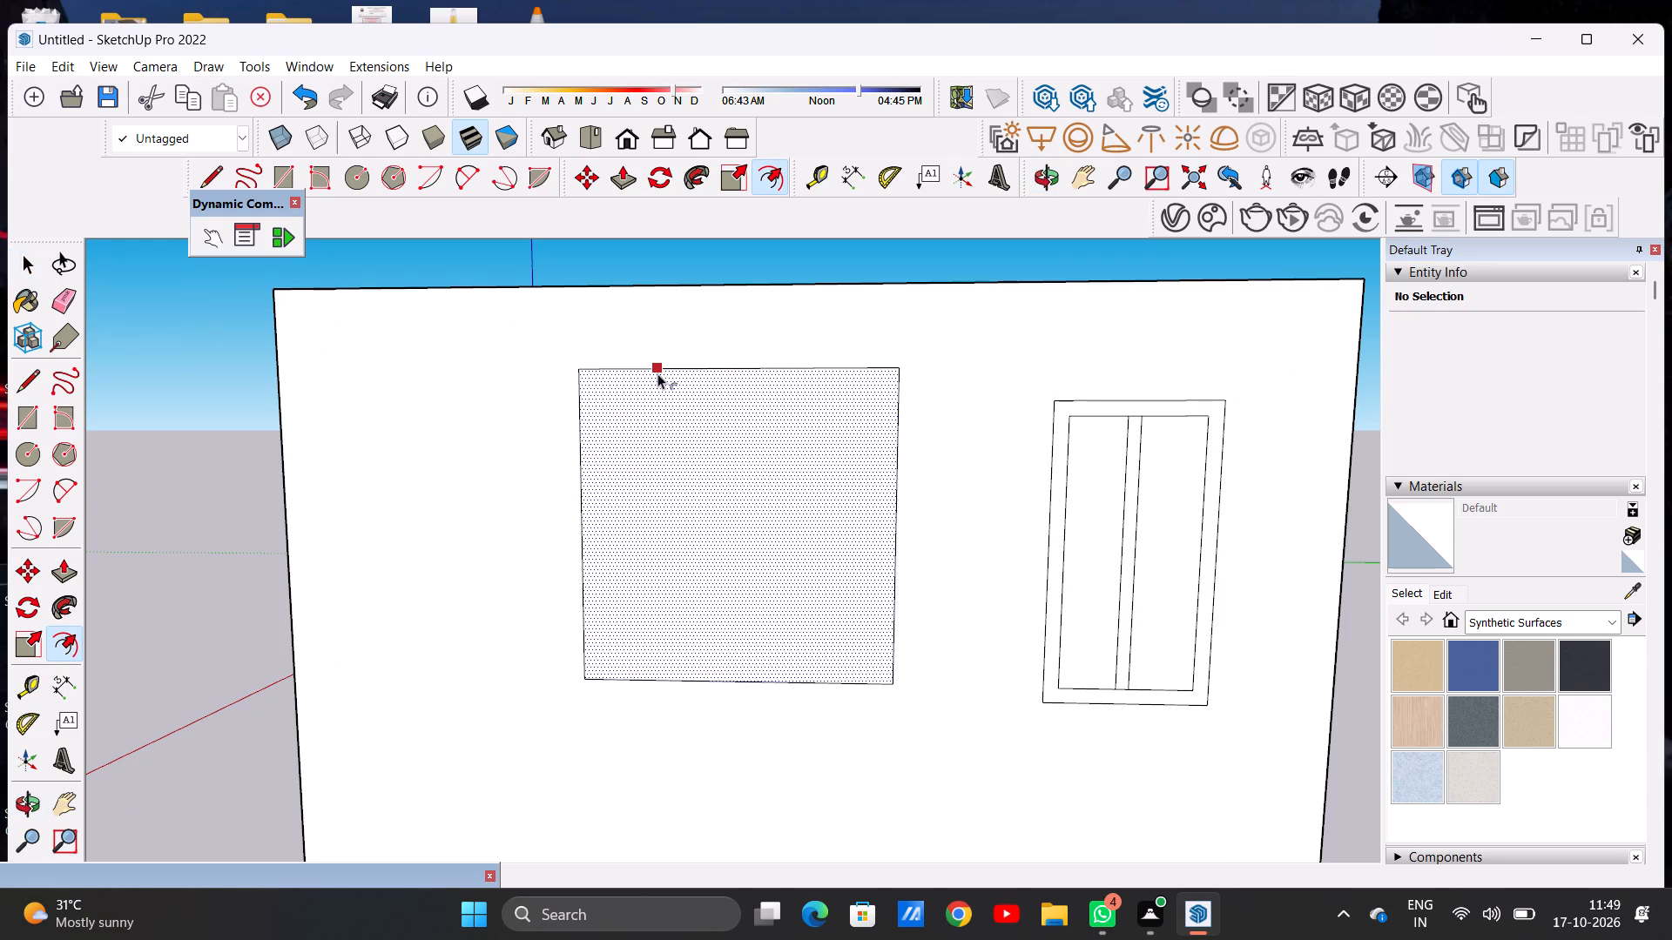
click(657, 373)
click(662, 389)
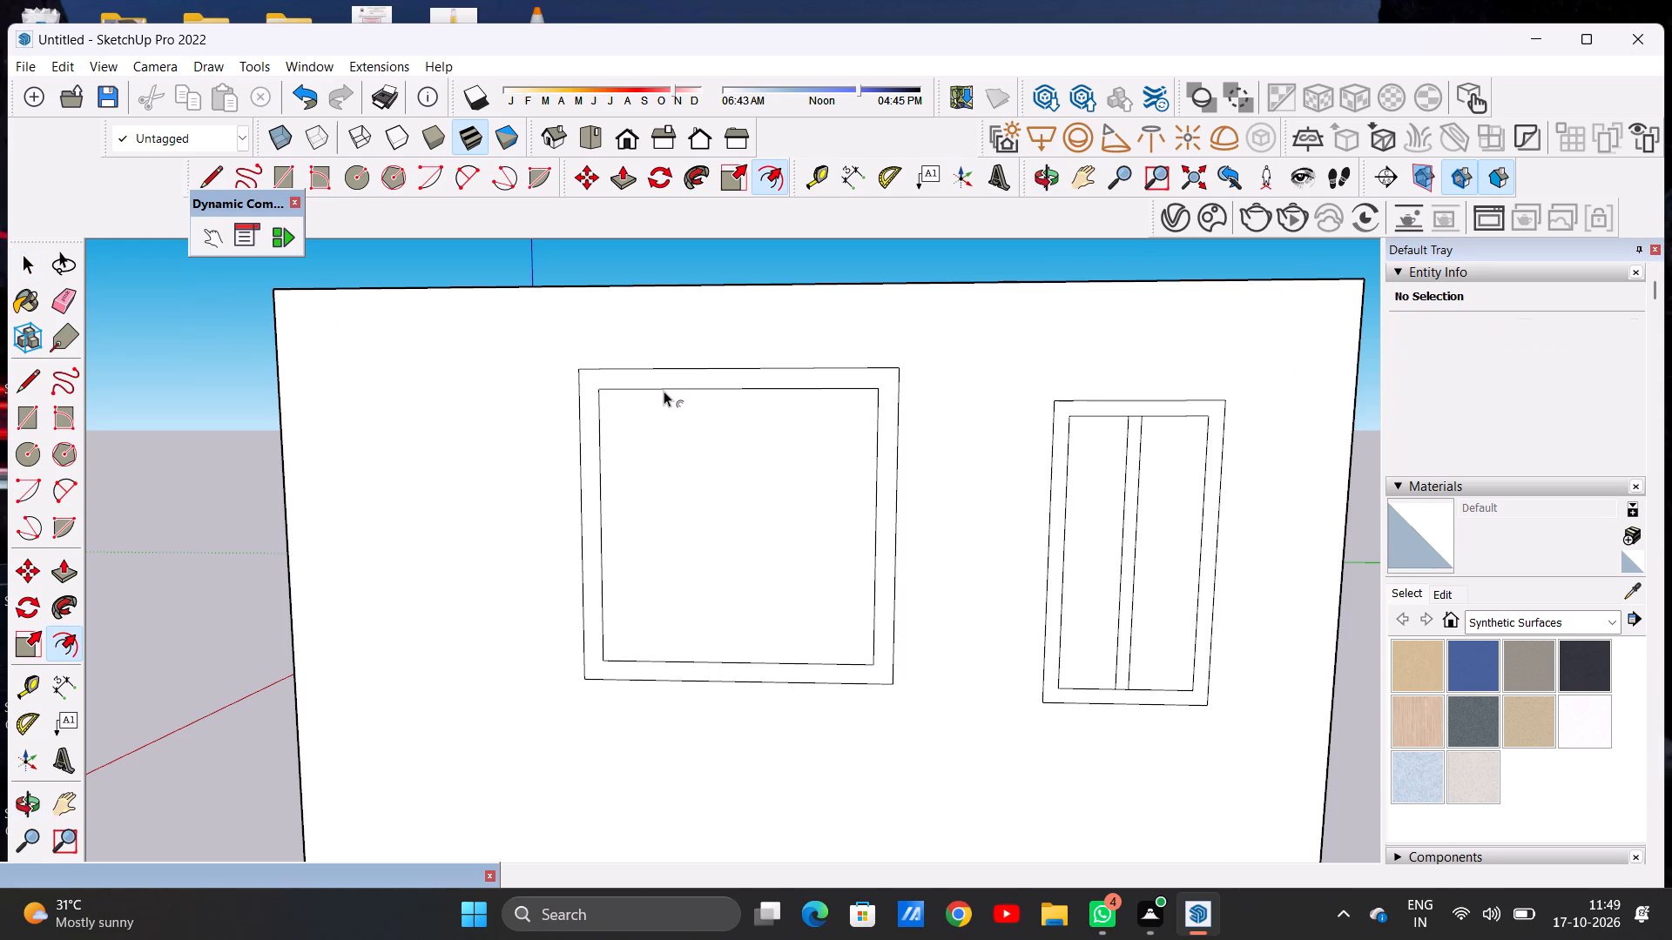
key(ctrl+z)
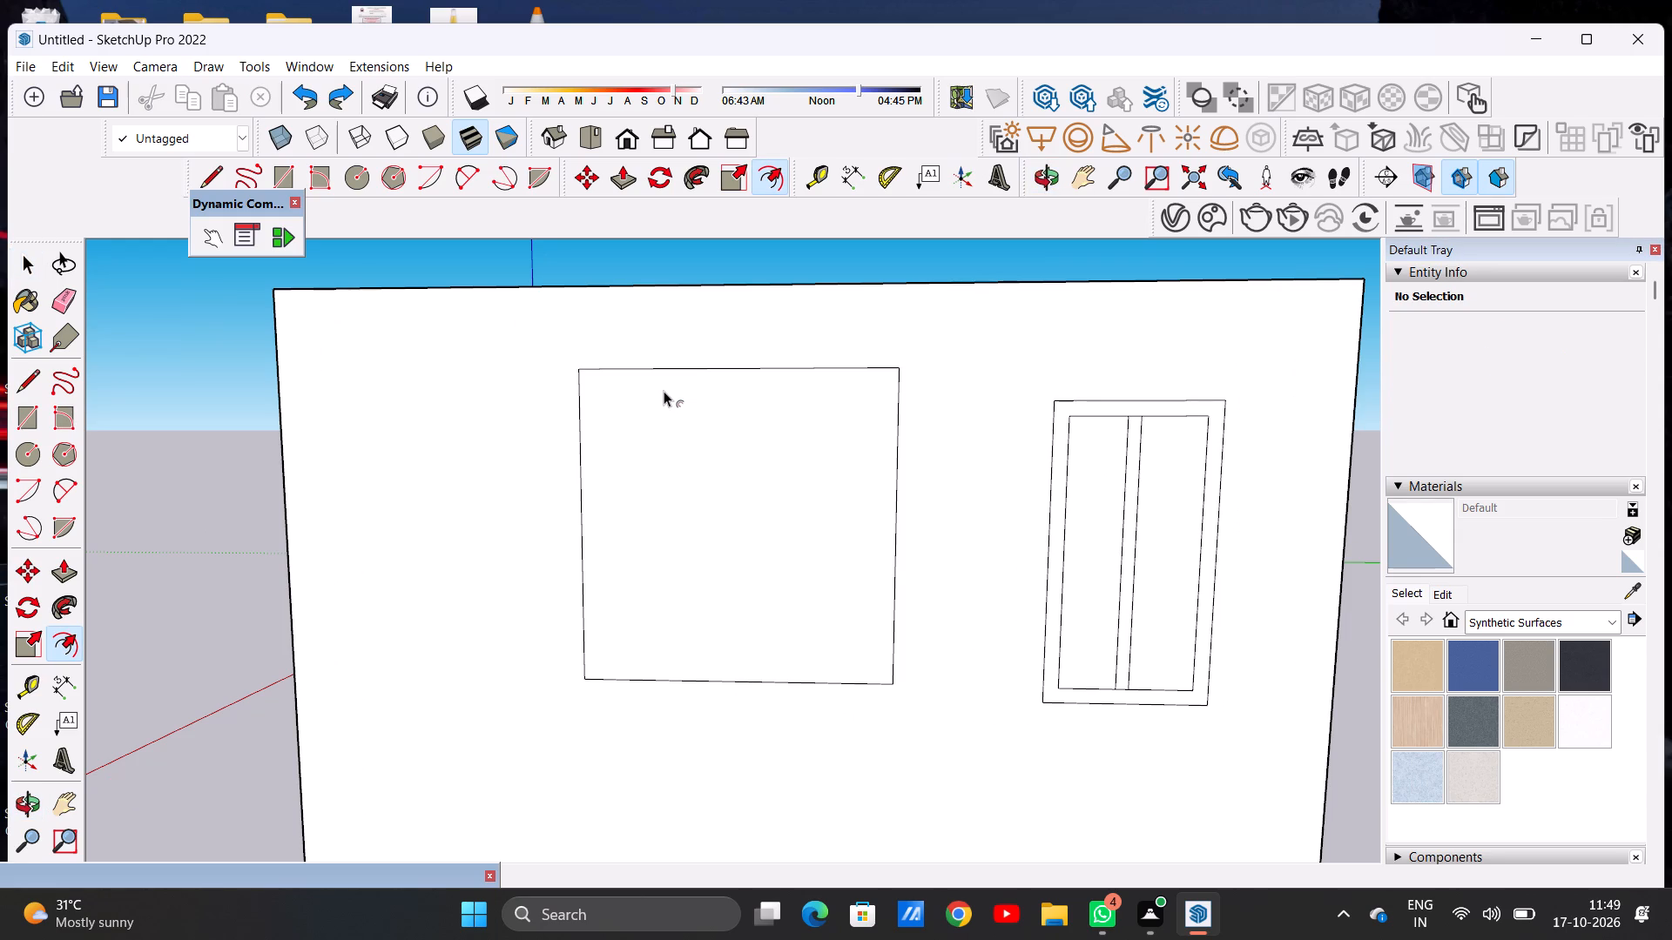
Offset the large square window's outline slightly inward to form a thin frame.
text(OF)
click(663, 386)
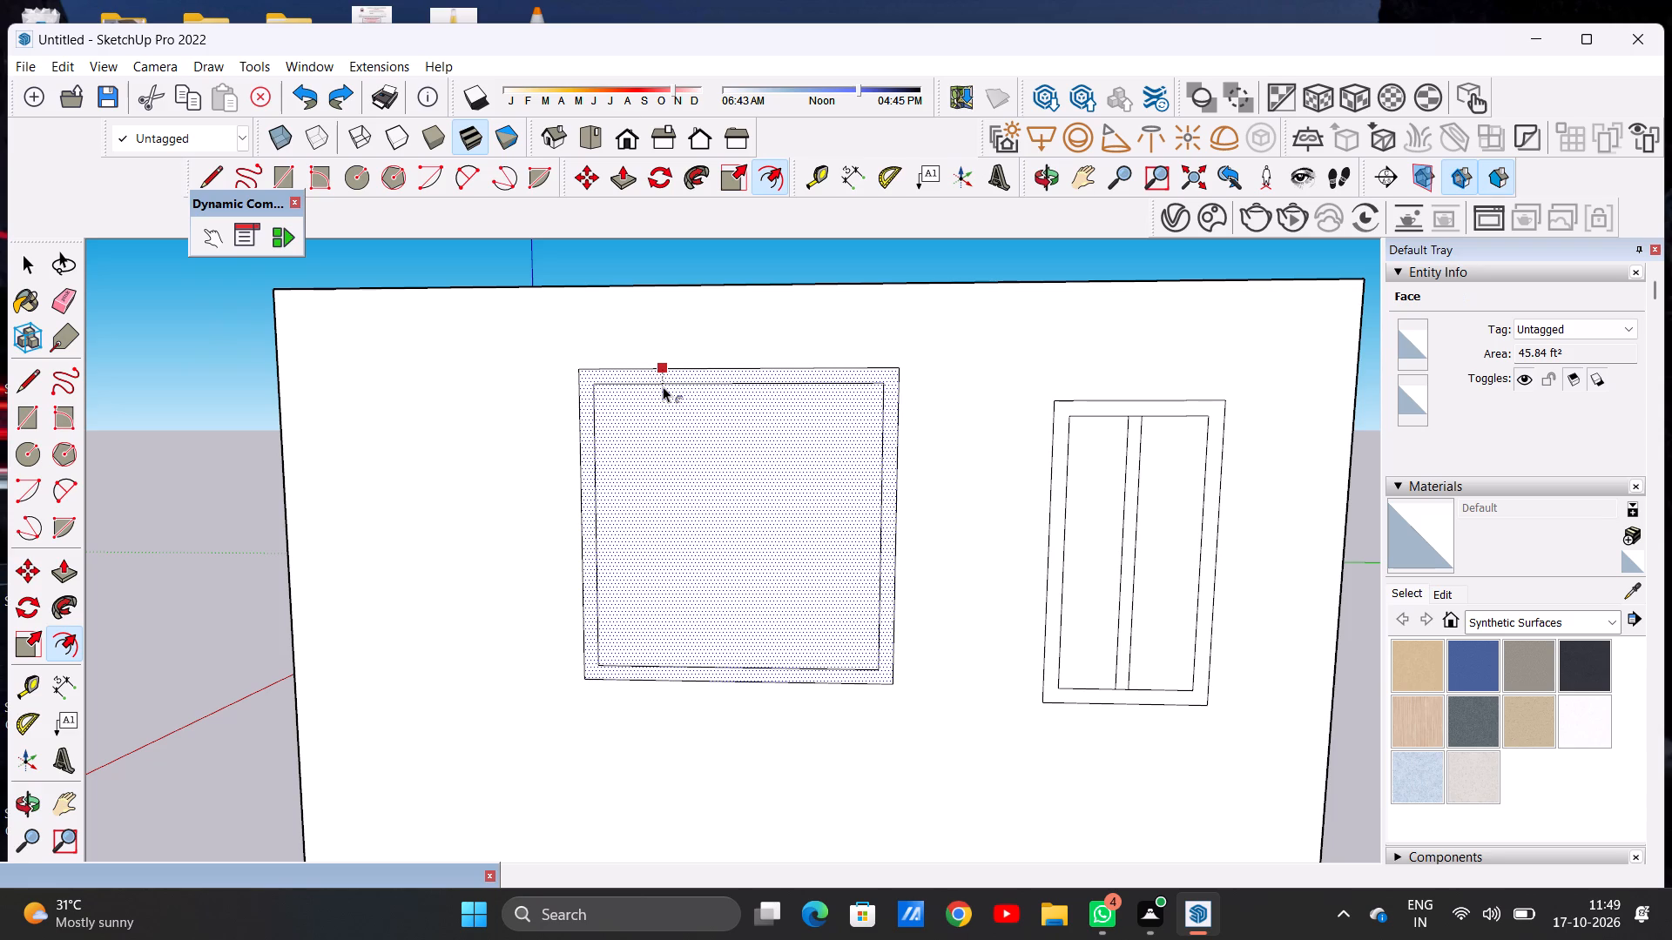
click(663, 386)
key(space)
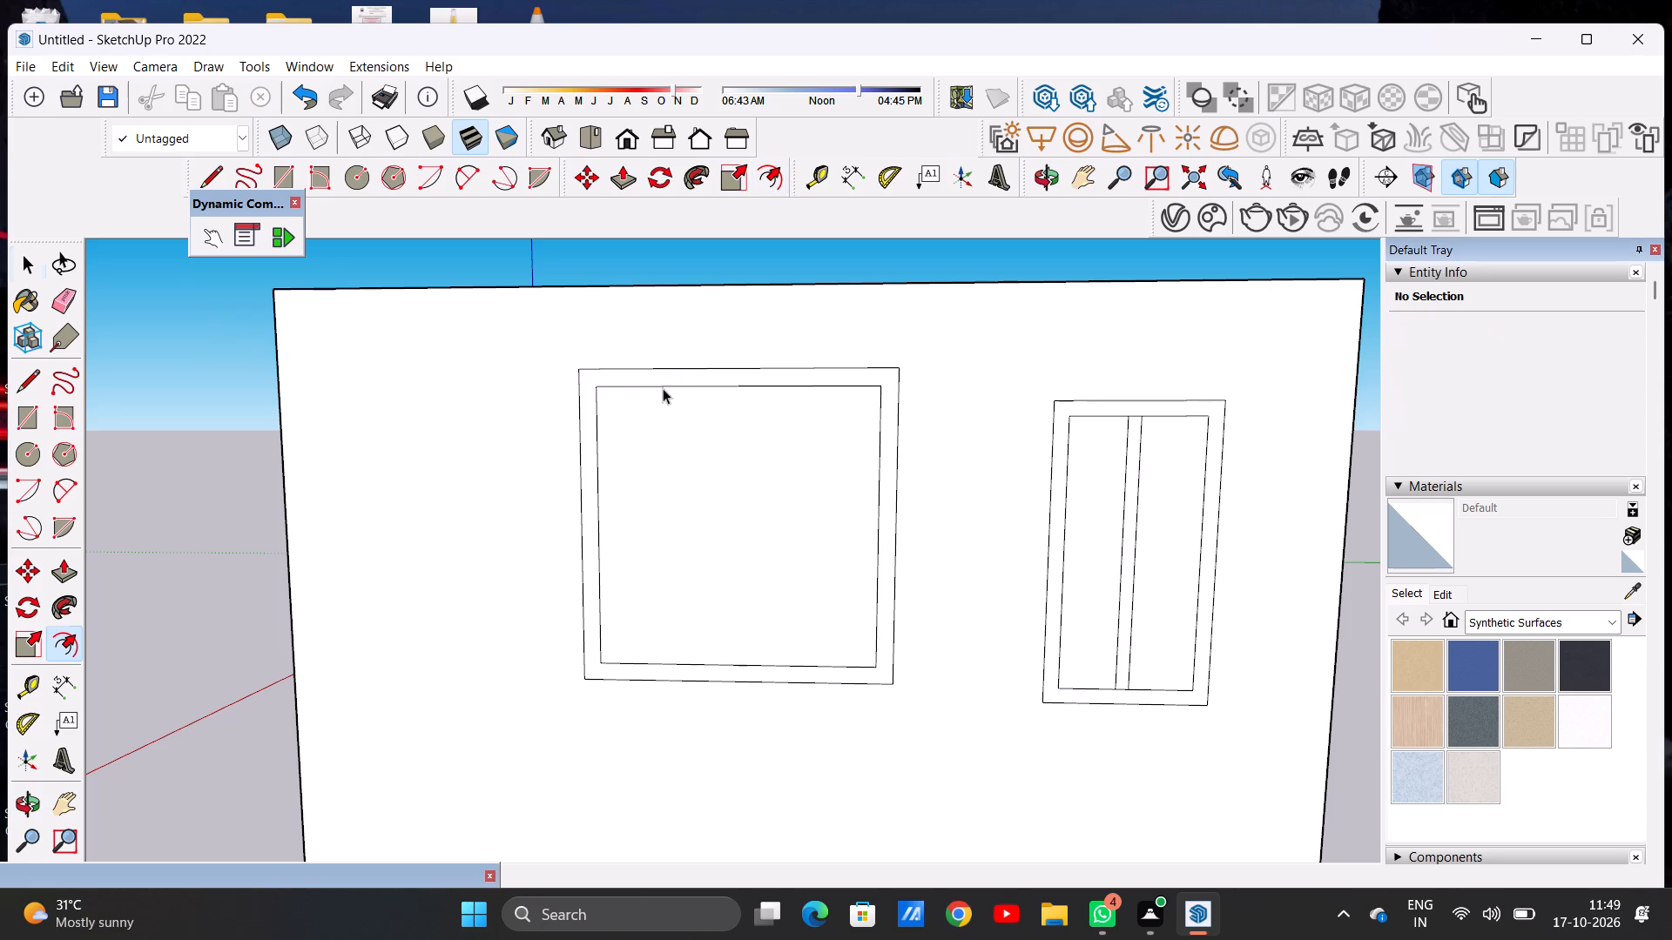
Draw two closely spaced vertical lines about a third of the way across the square window's inner rectangle as a mullion.
key(l)
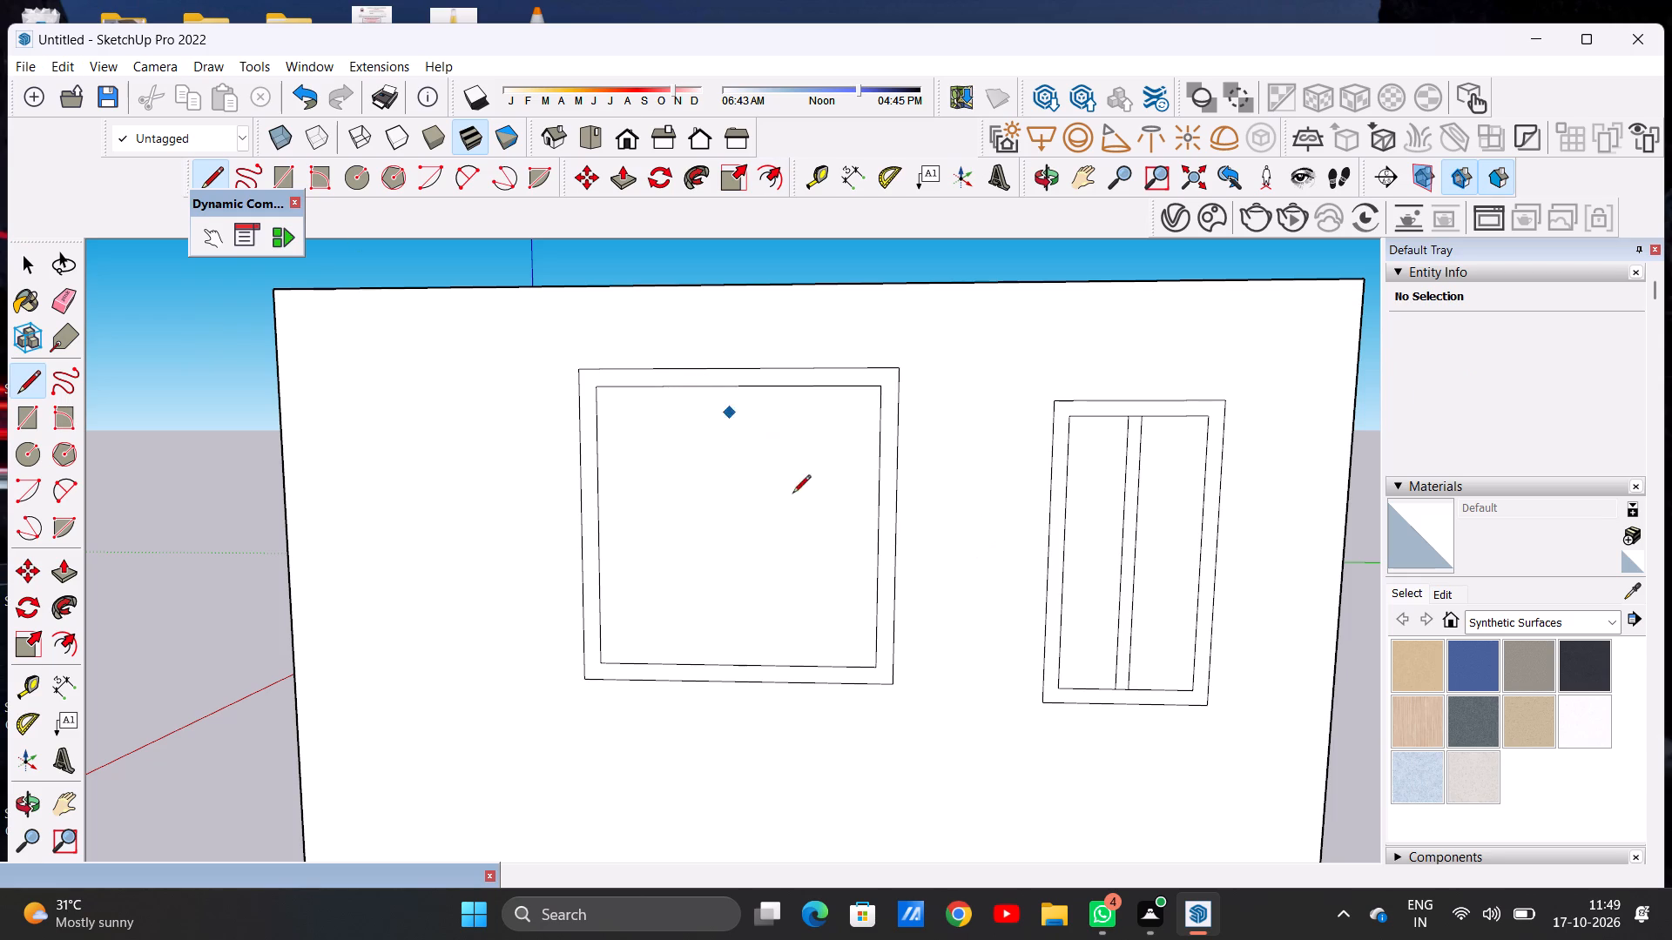
click(688, 386)
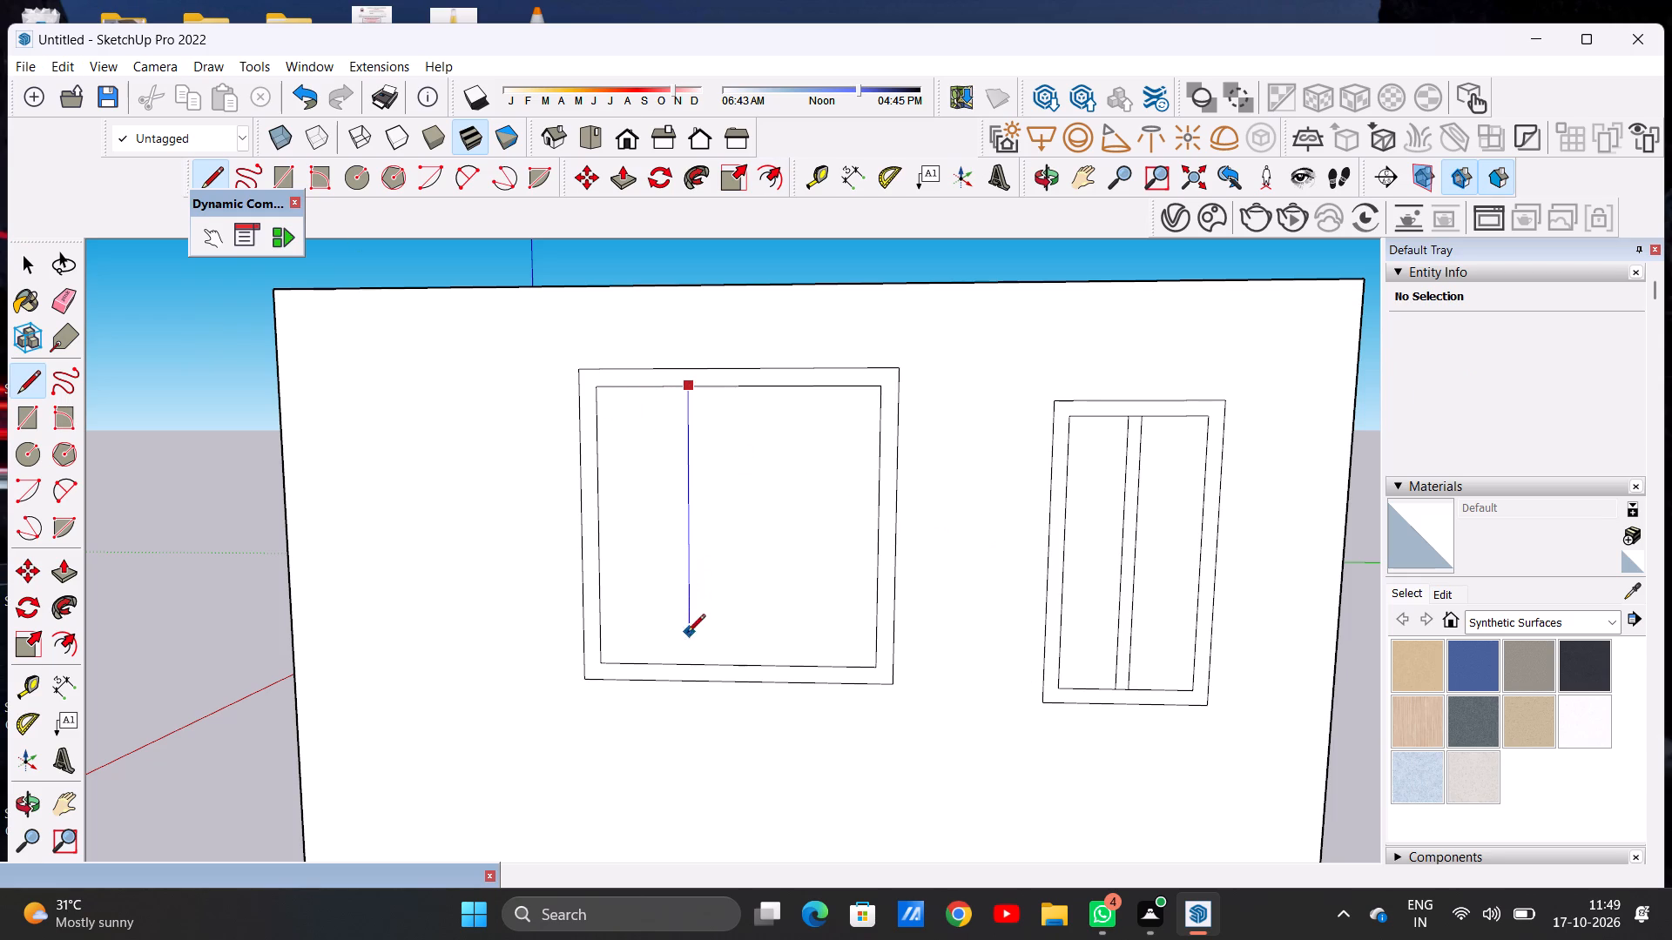
click(682, 661)
scroll(700, 388, up, 5)
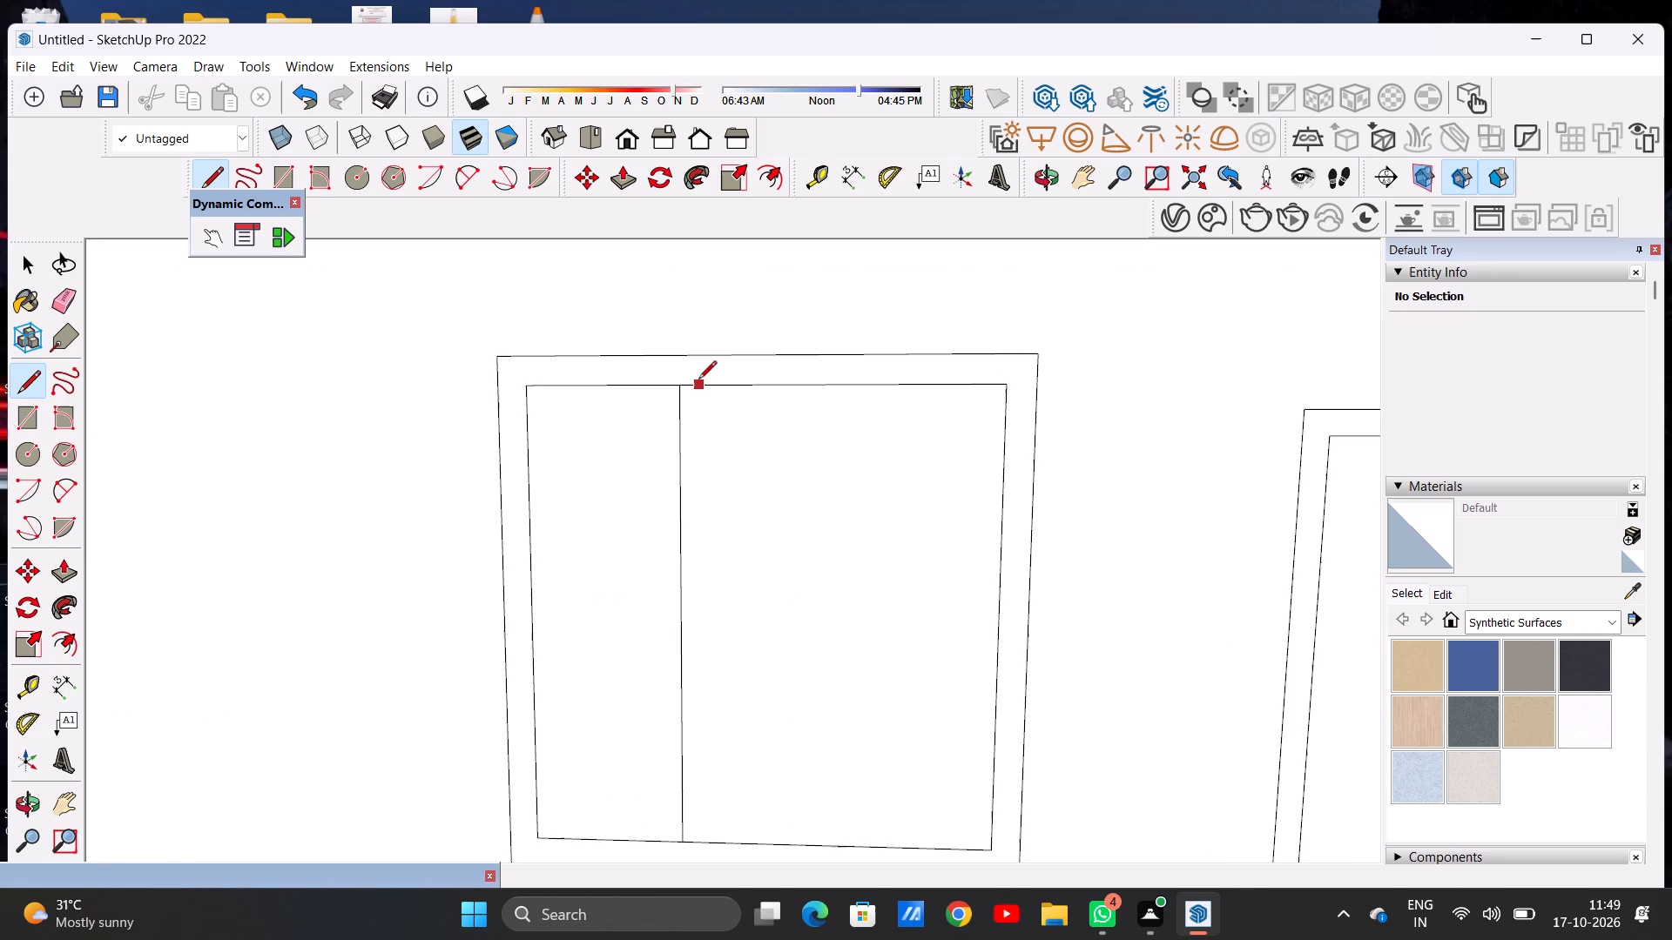
drag(698, 380, 698, 404)
scroll(705, 430, down, 9)
scroll(711, 587, up, 10)
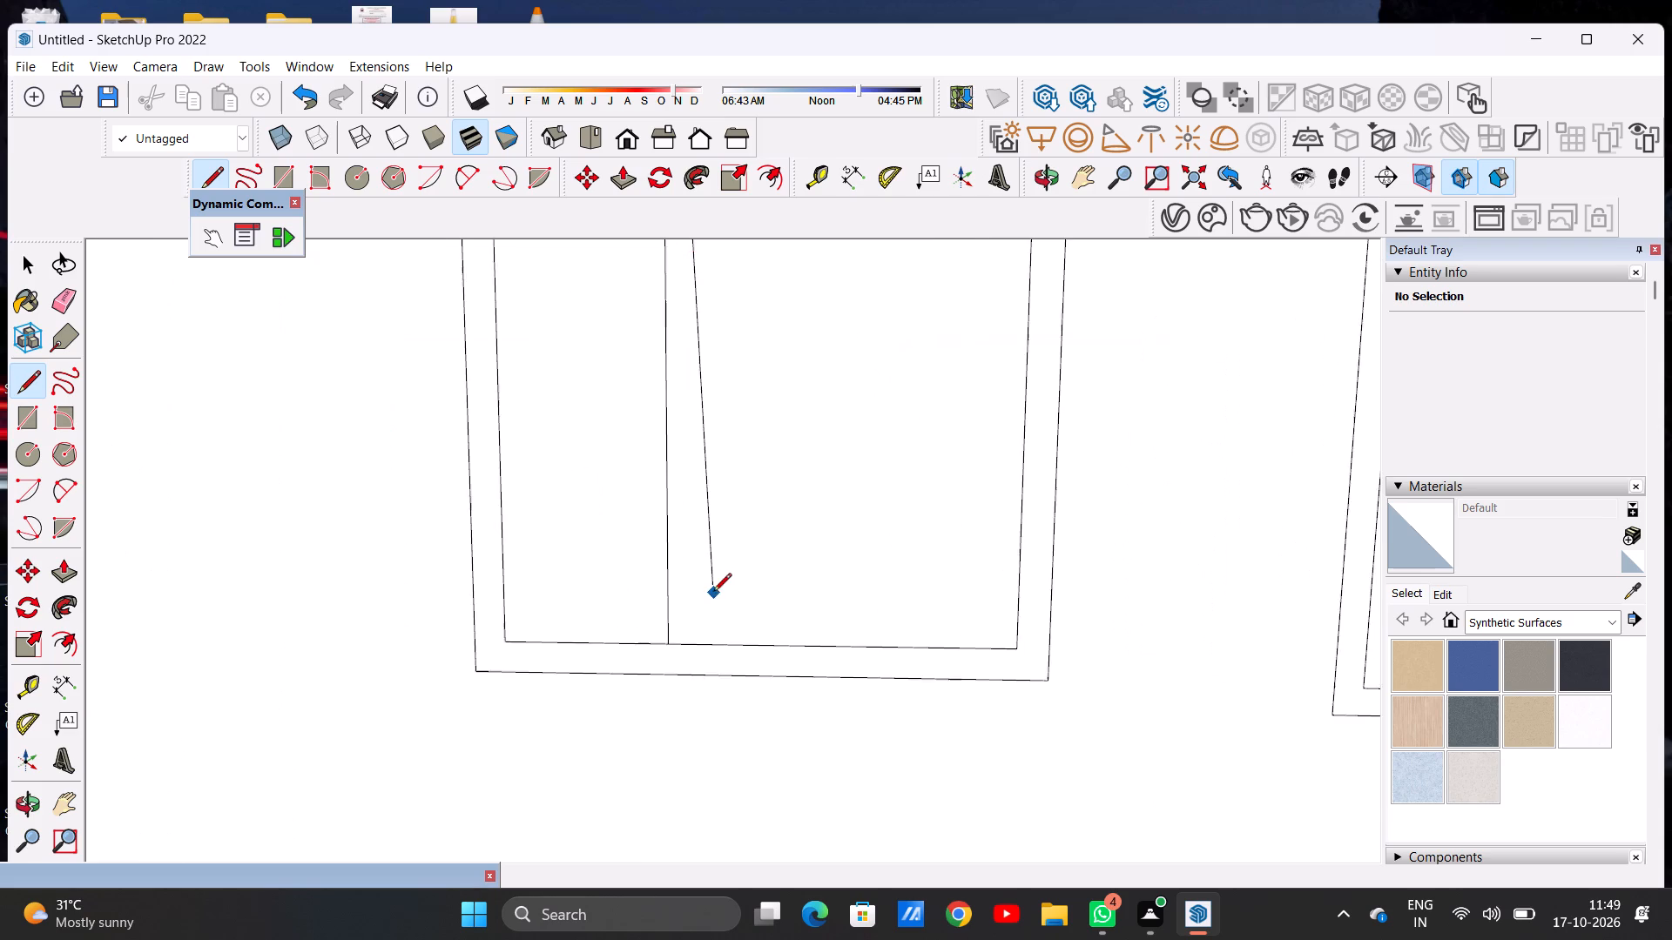
click(688, 645)
key(space)
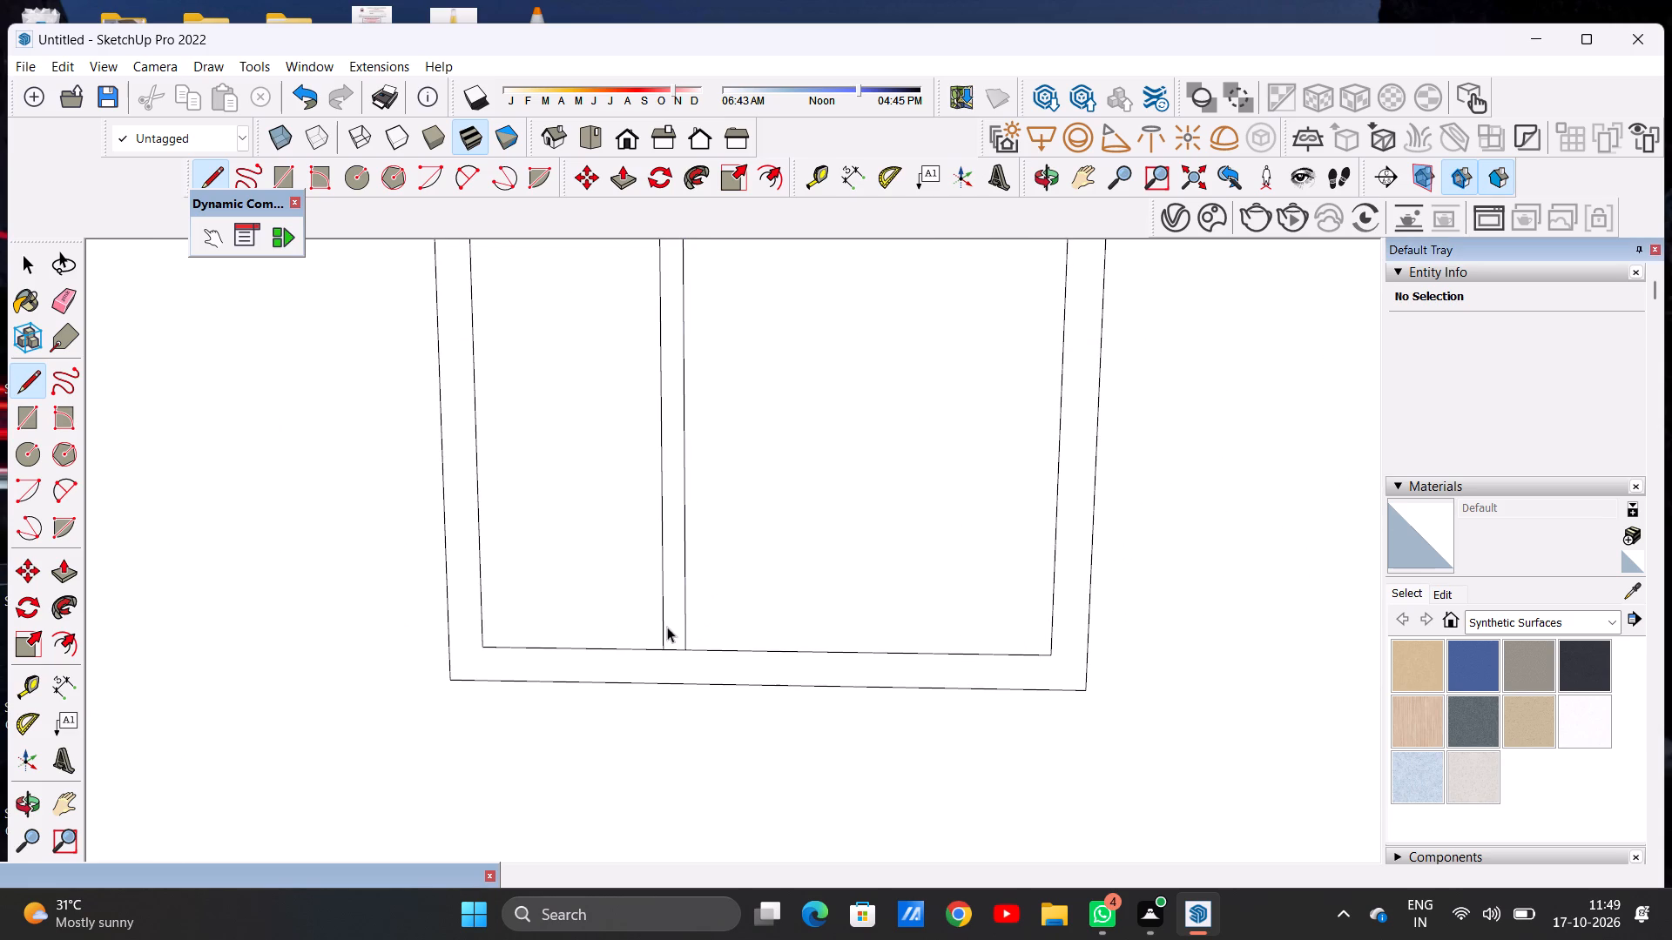
Copy the square window's mullion strip sideways along the inner frame edge to divide the window into three similar panes.
double_click(671, 620)
key(m)
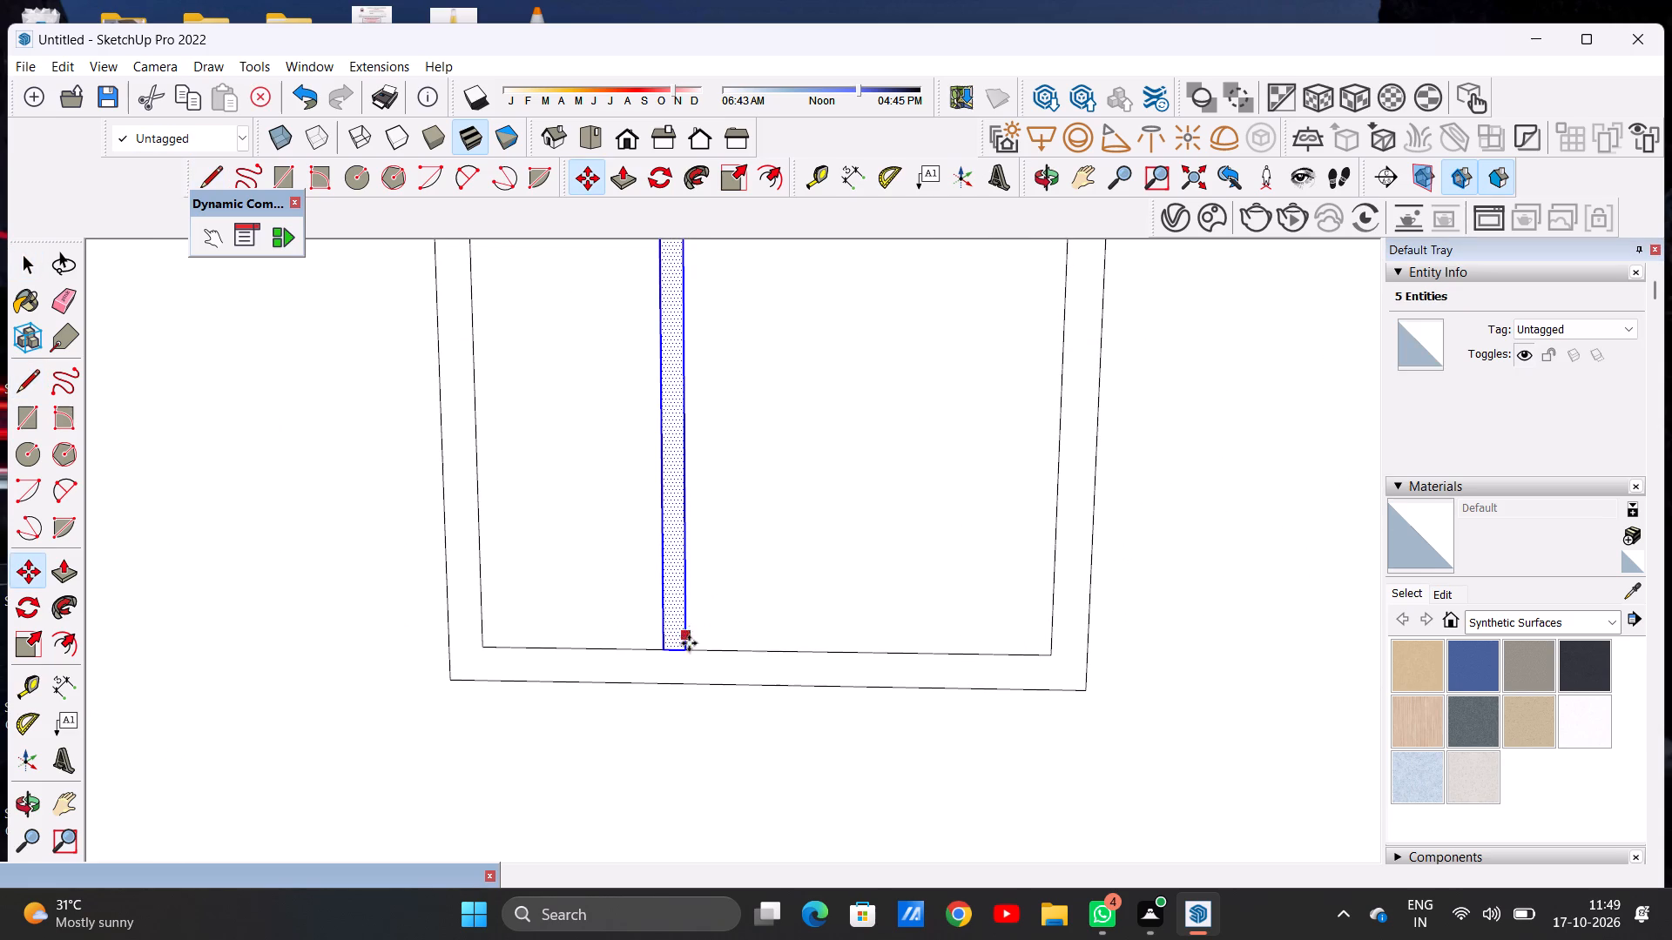
click(689, 647)
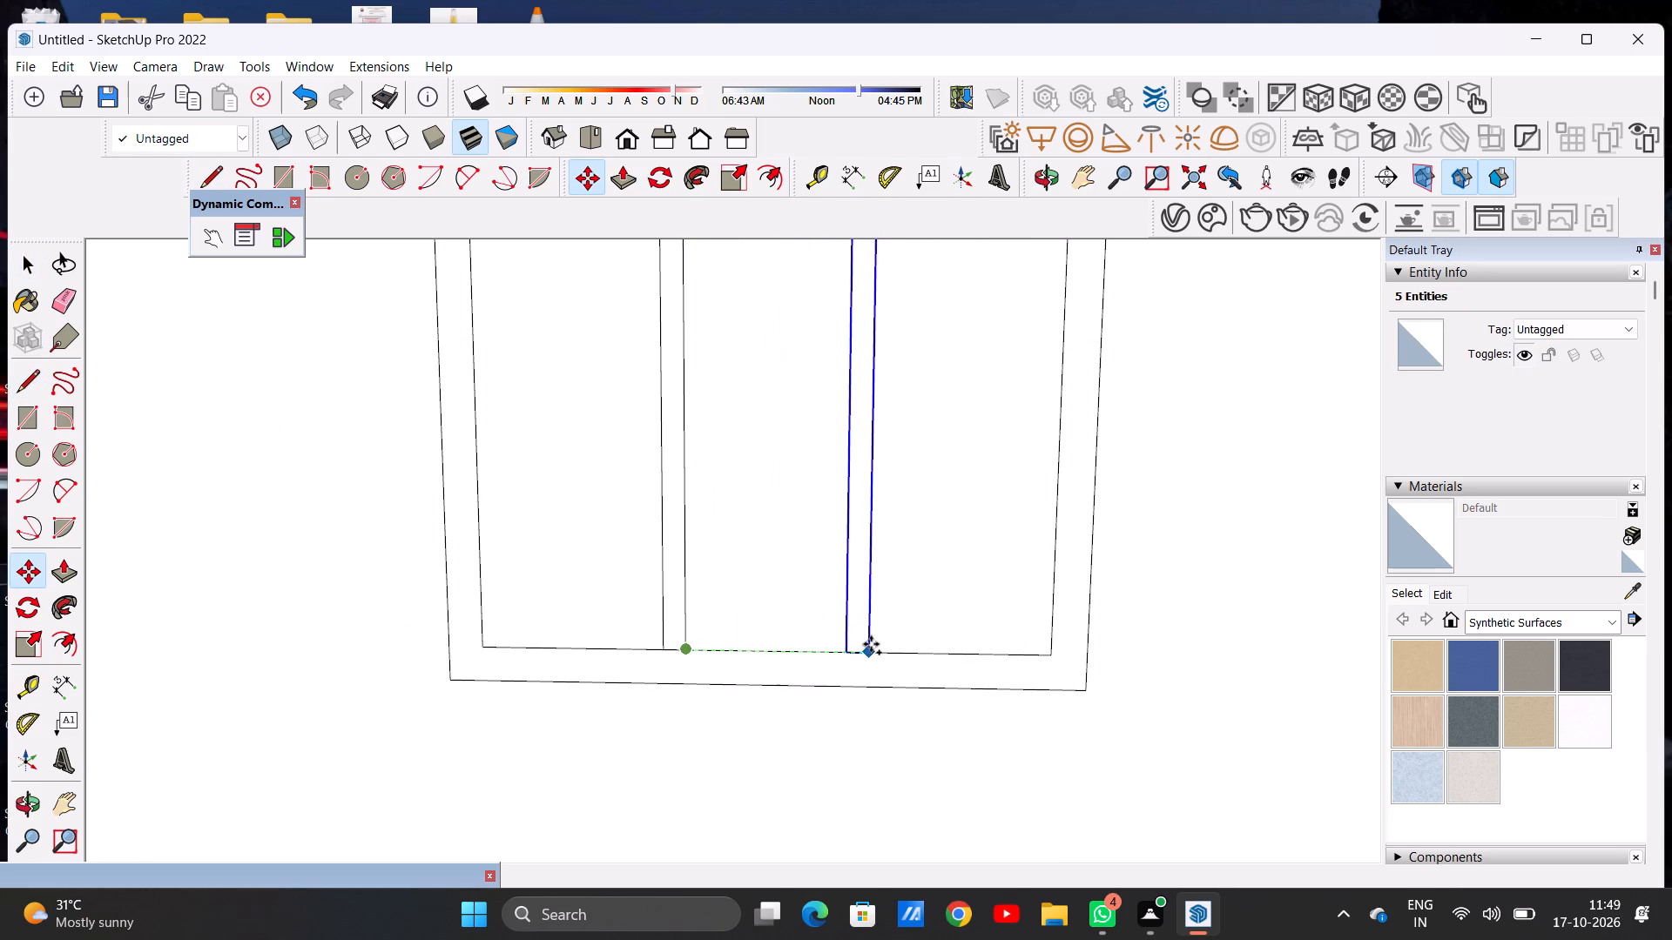
click(887, 644)
key(space)
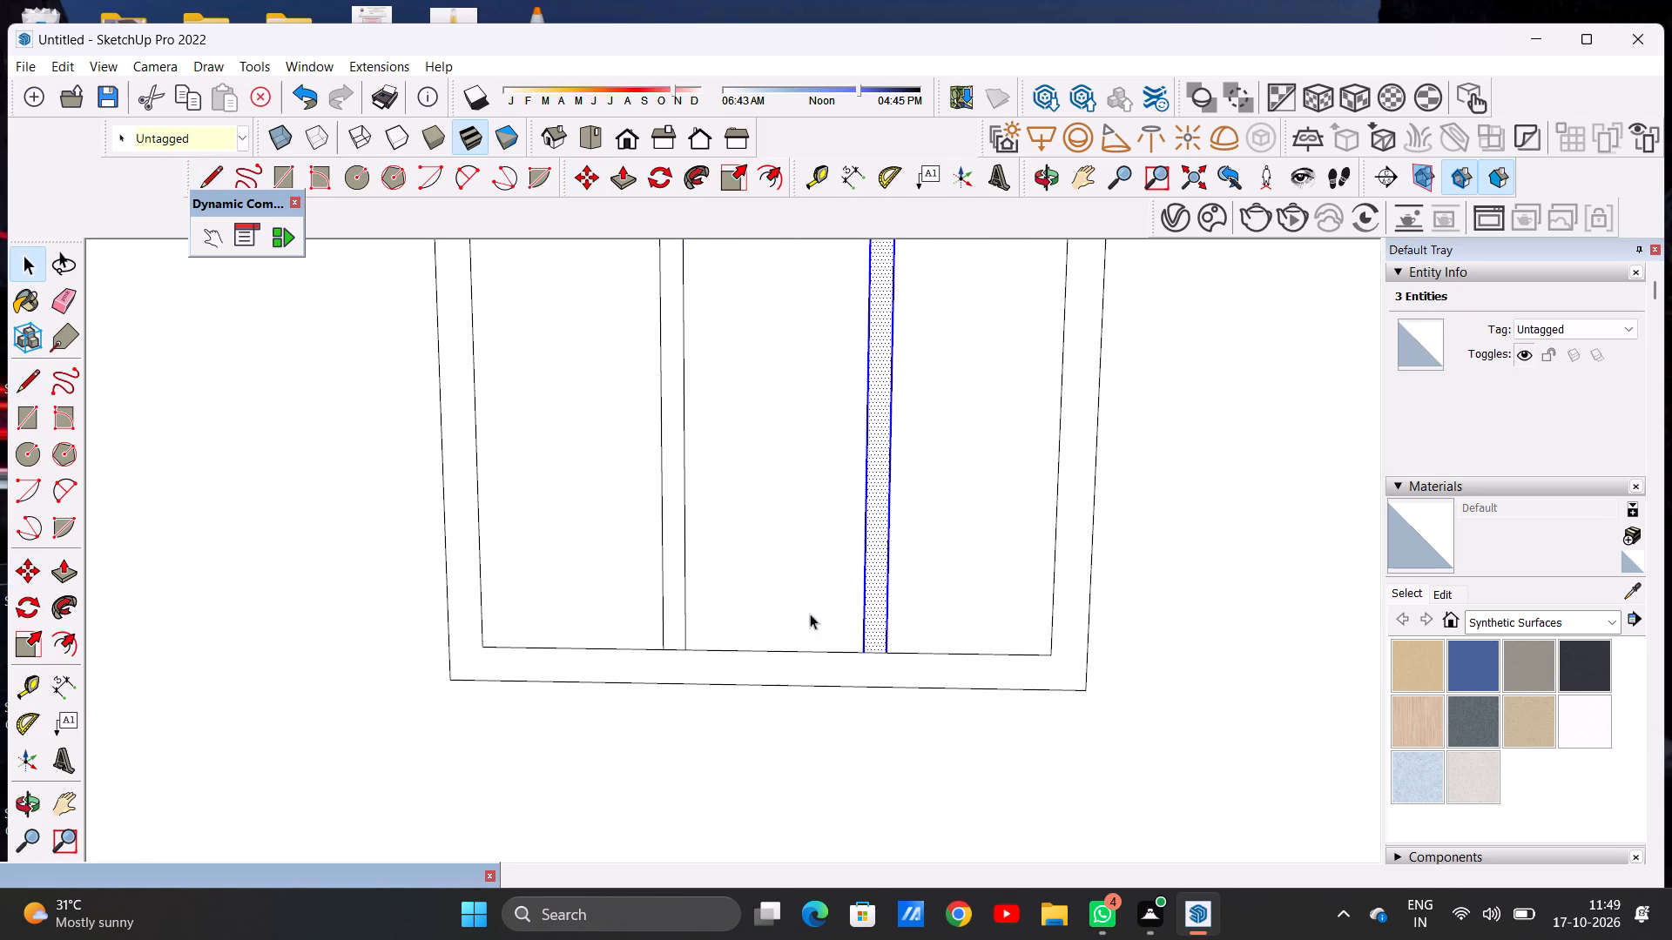
scroll(808, 616, down, 14)
click(847, 342)
Examine both end-wall windows, the two doors and the room layout from several angles.
scroll(848, 553, up, 6)
scroll(696, 586, down, 6)
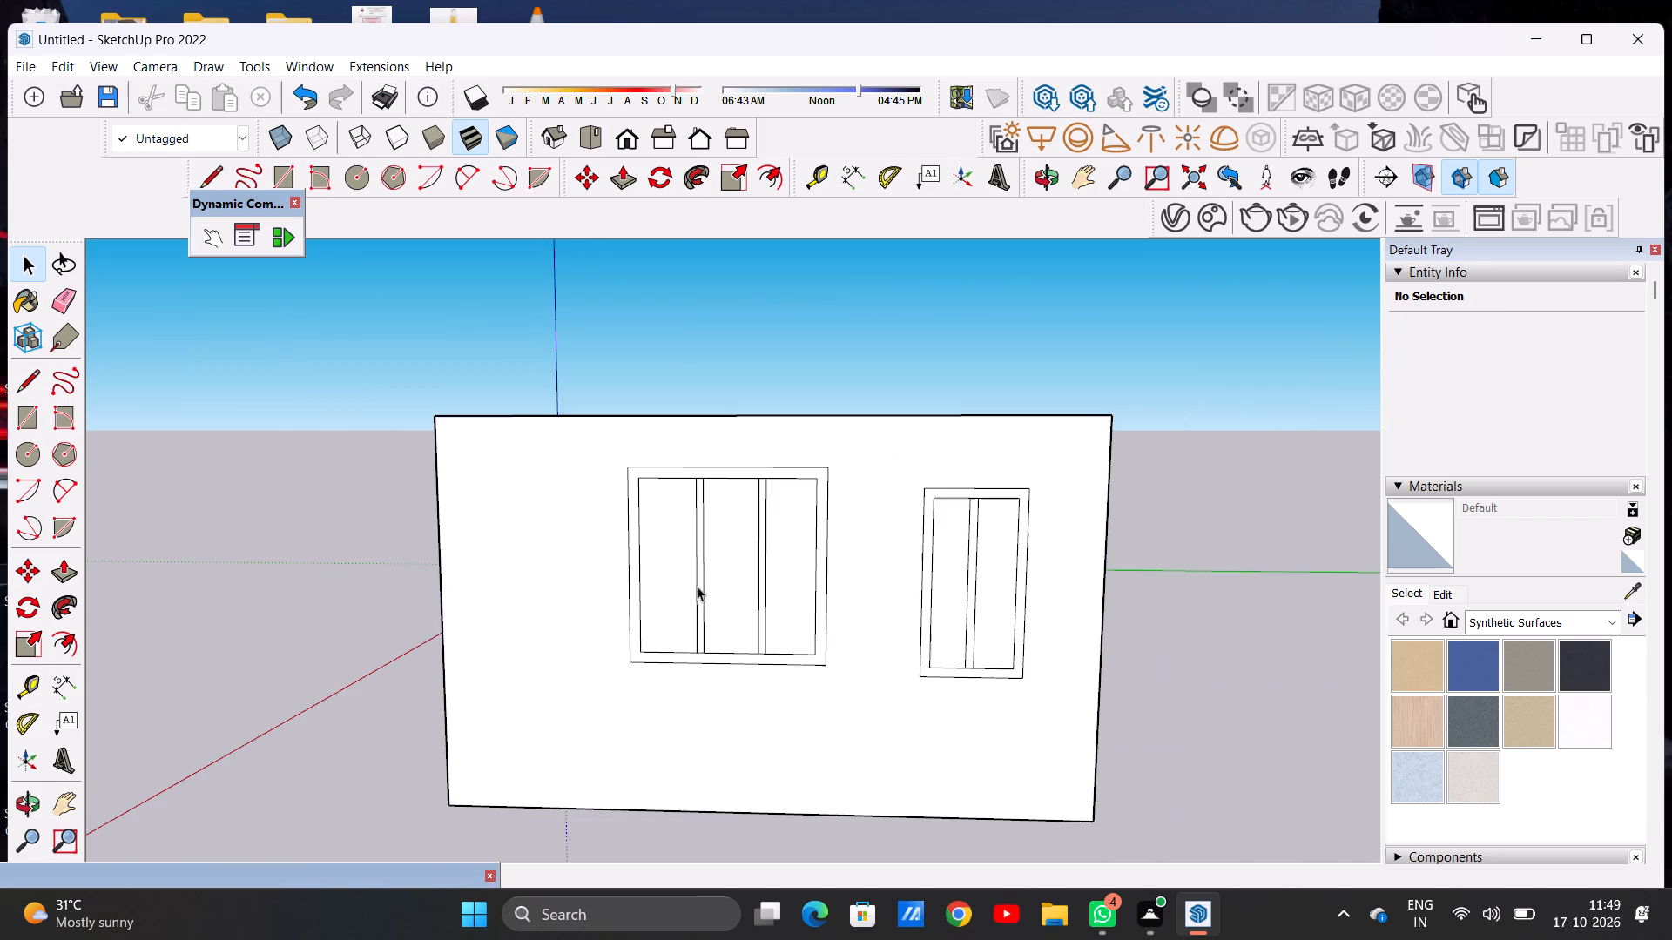
scroll(797, 527, up, 6)
middle_drag(927, 490, 671, 543)
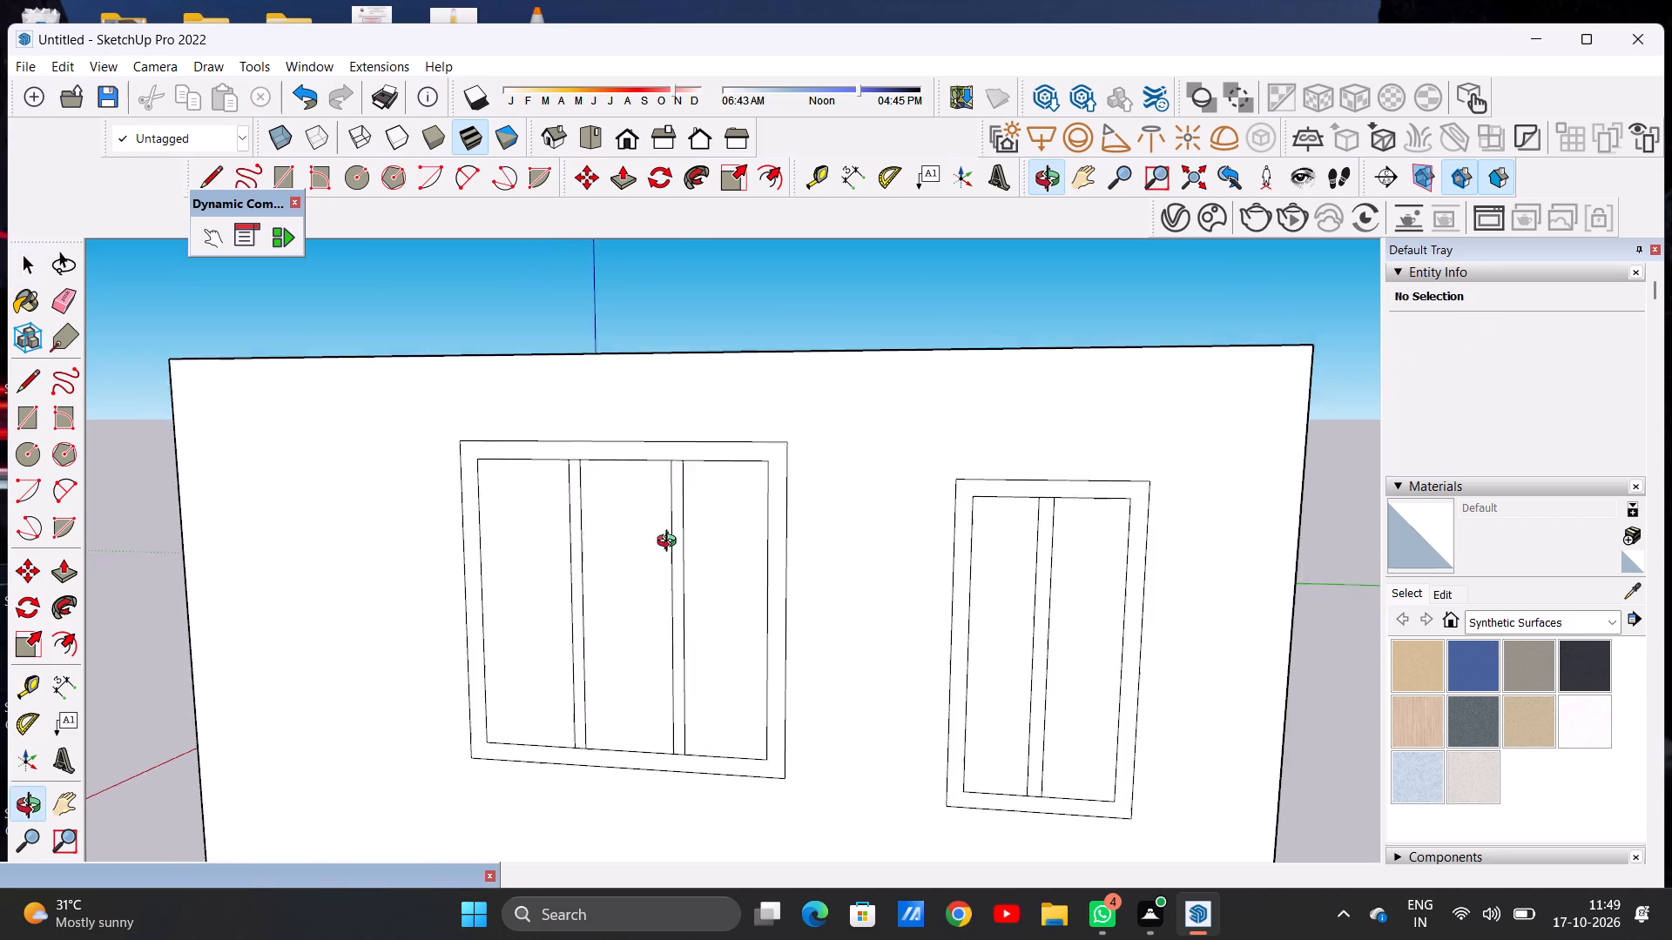
middle_drag(671, 543, 884, 662)
scroll(794, 498, down, 9)
middle_drag(586, 533, 1215, 530)
scroll(736, 445, up, 8)
middle_drag(676, 393, 752, 461)
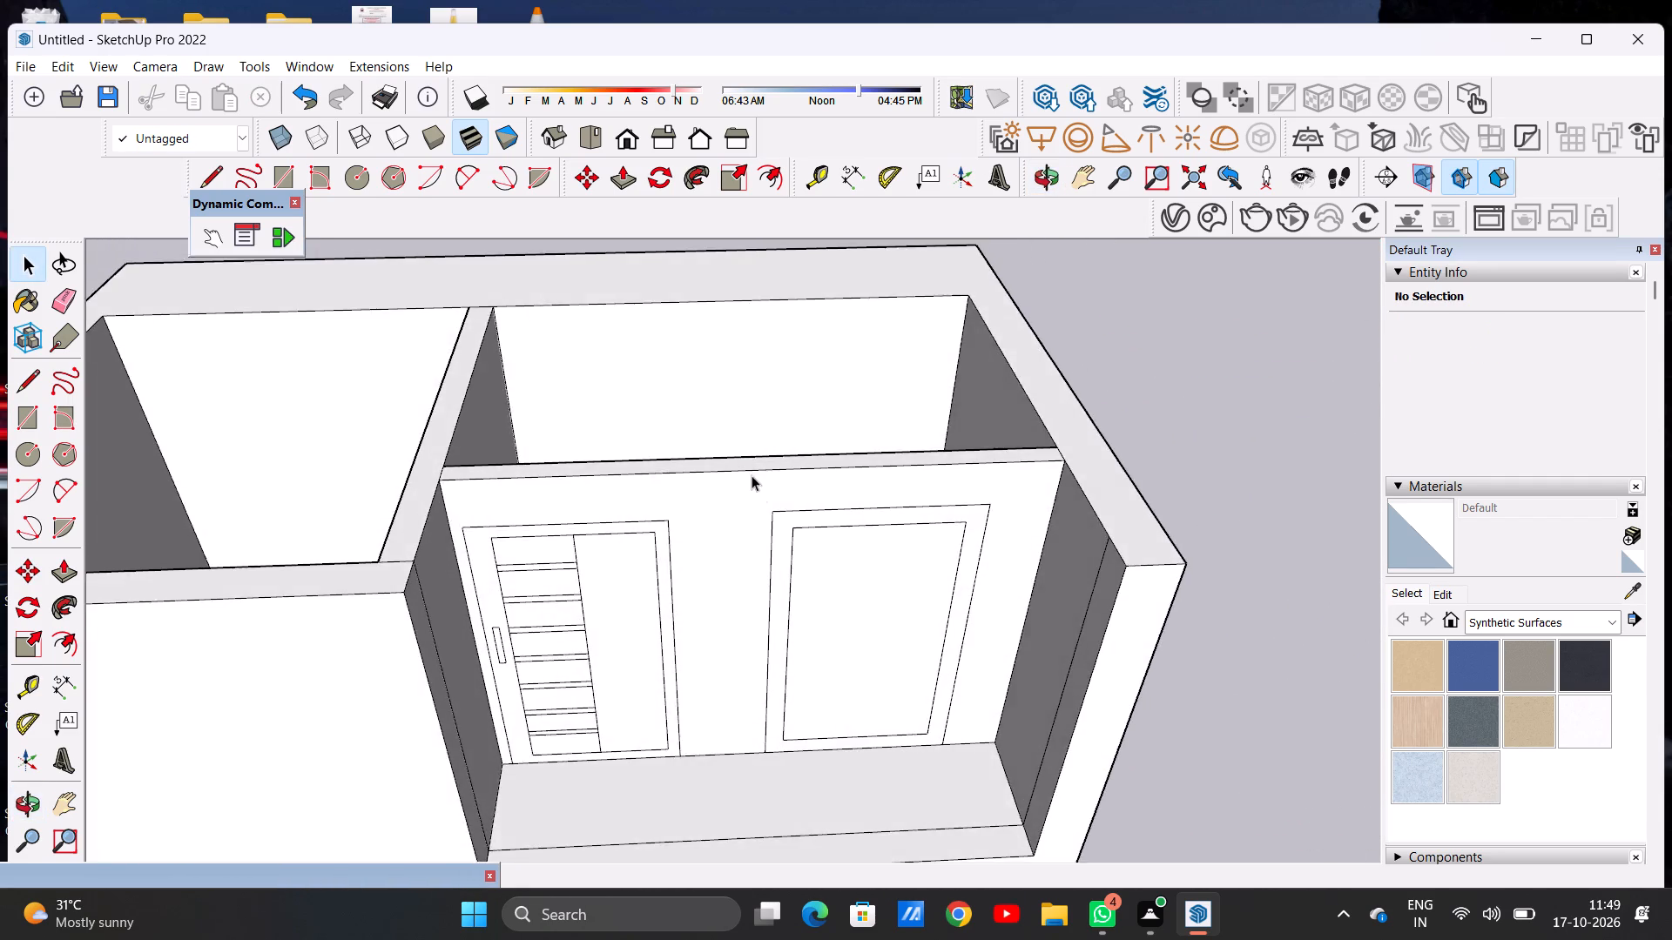
scroll(769, 561, down, 6)
middle_drag(733, 566, 721, 470)
scroll(702, 569, up, 8)
middle_drag(883, 576, 600, 516)
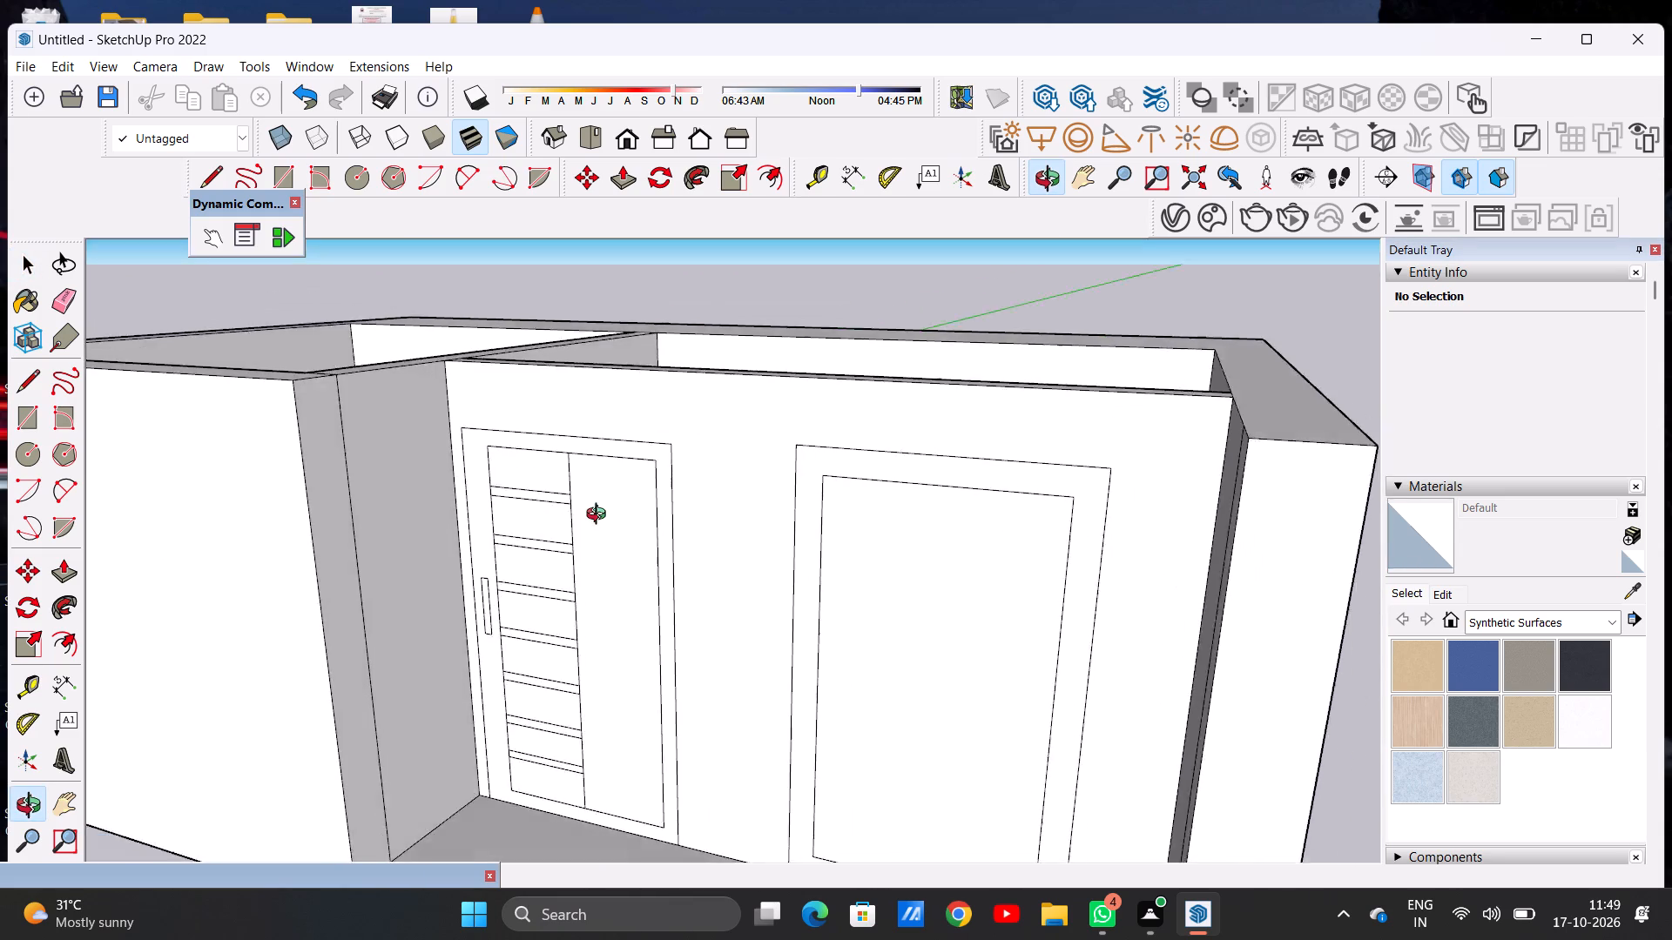
middle_drag(600, 516, 836, 716)
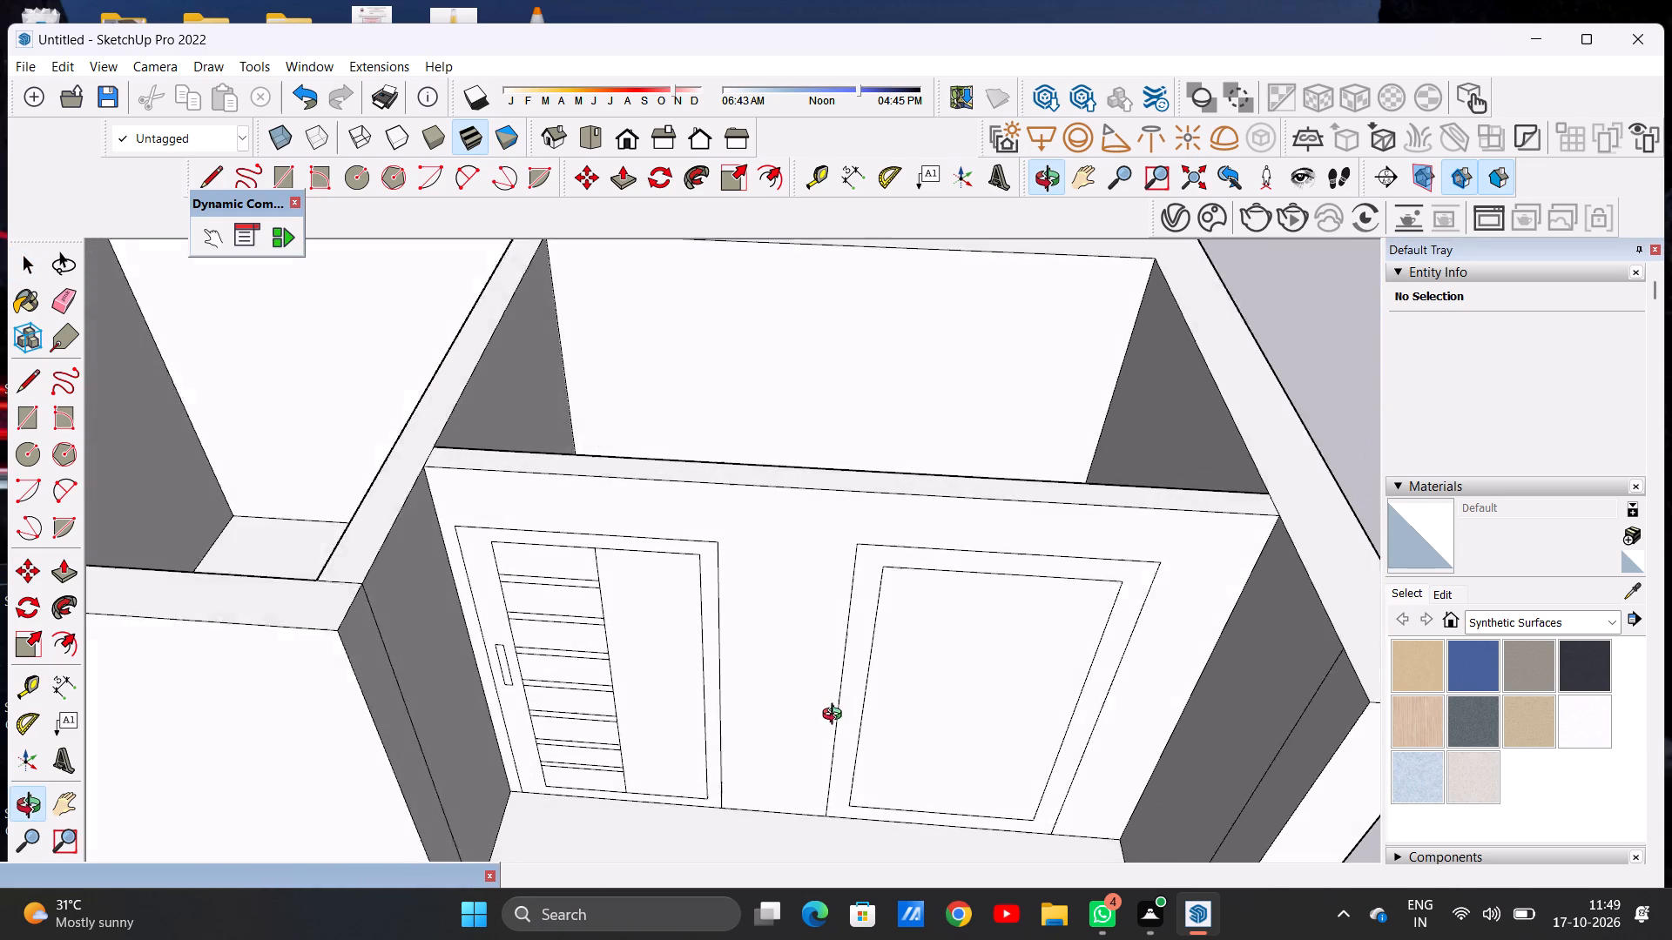
middle_drag(836, 716, 836, 718)
scroll(664, 581, down, 13)
middle_drag(860, 560, 958, 582)
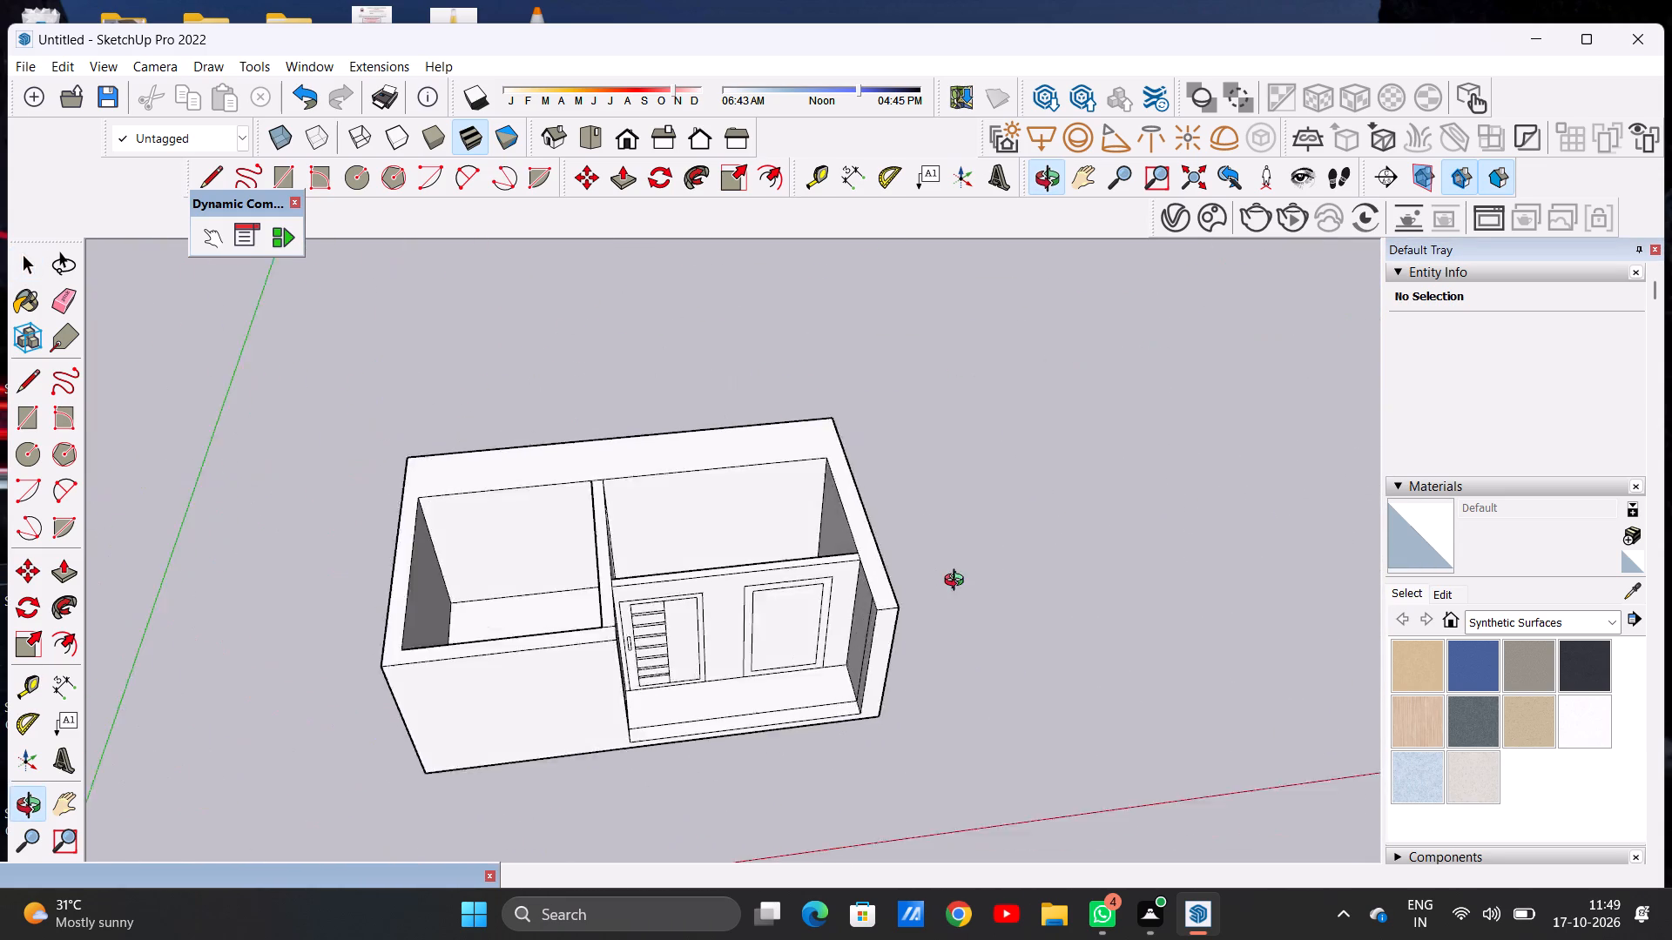
middle_drag(958, 582, 833, 653)
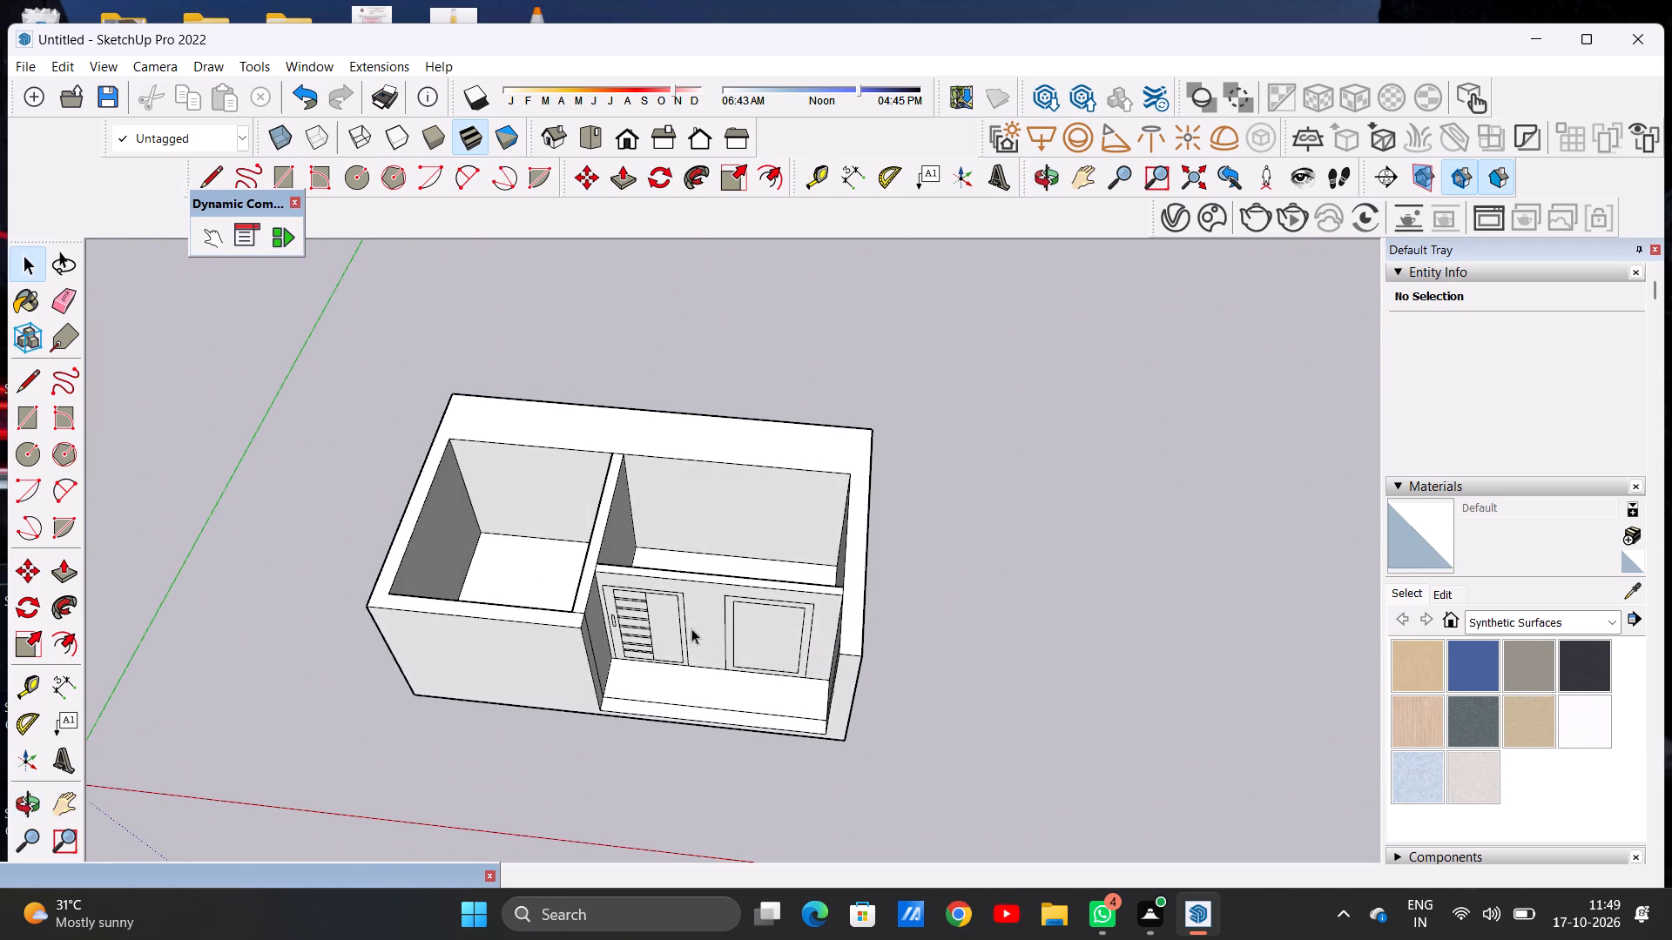
scroll(690, 628, up, 6)
middle_drag(749, 506, 799, 375)
middle_drag(788, 651, 509, 594)
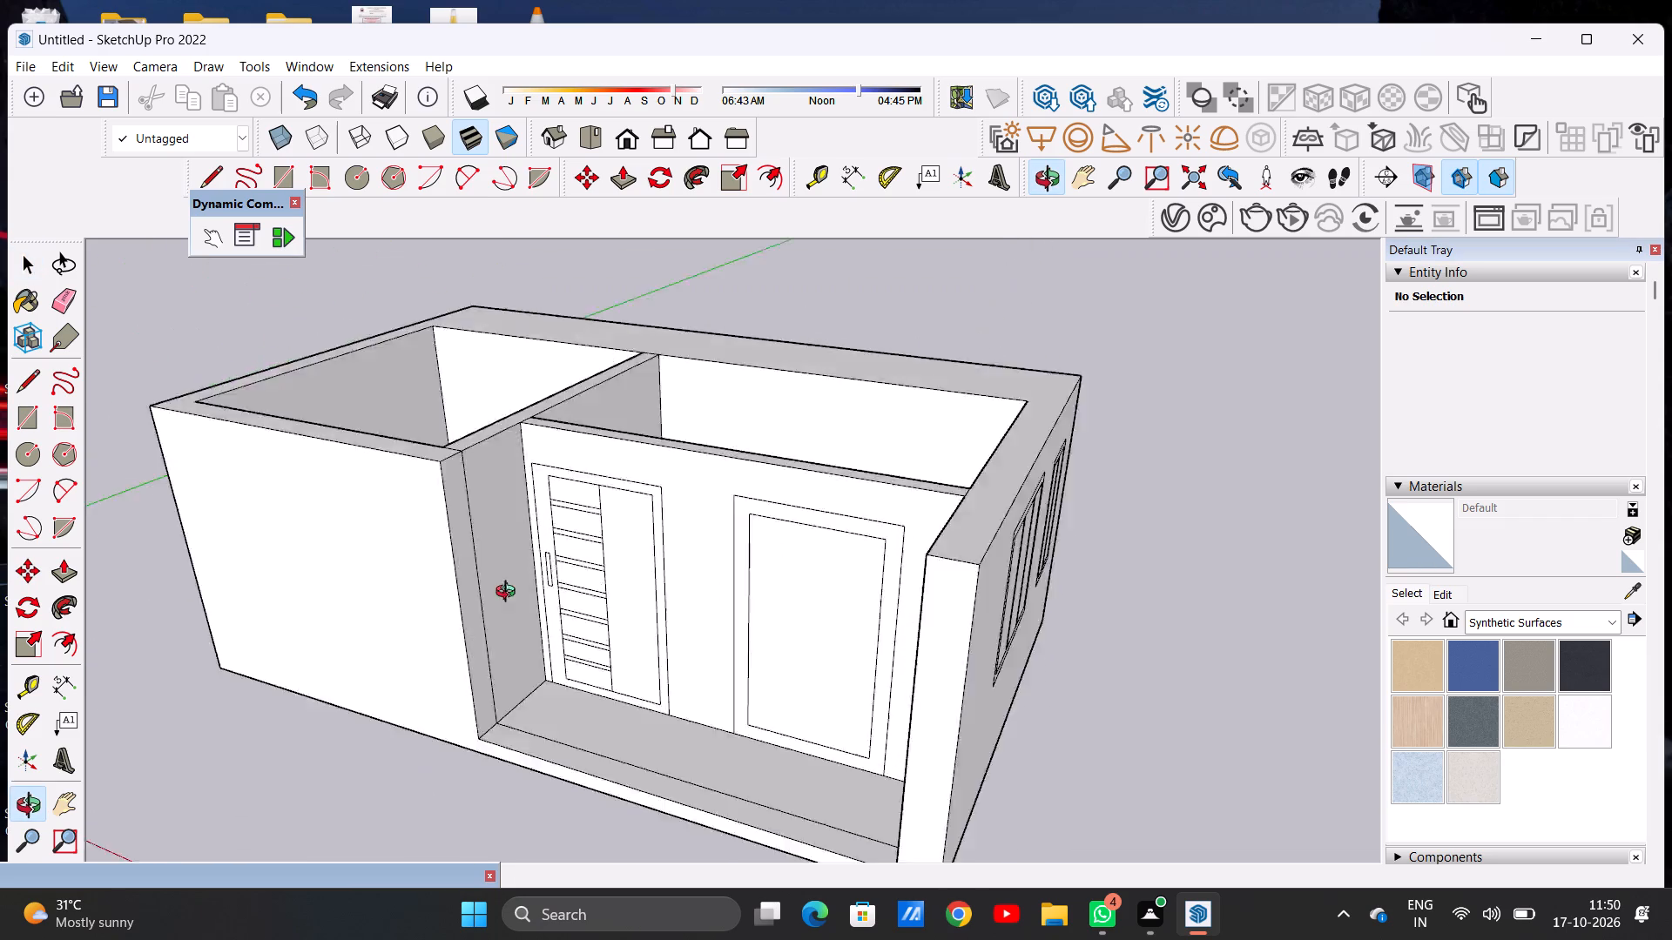
middle_drag(509, 594, 814, 609)
scroll(827, 676, down, 5)
scroll(931, 672, up, 7)
middle_drag(1039, 645, 727, 586)
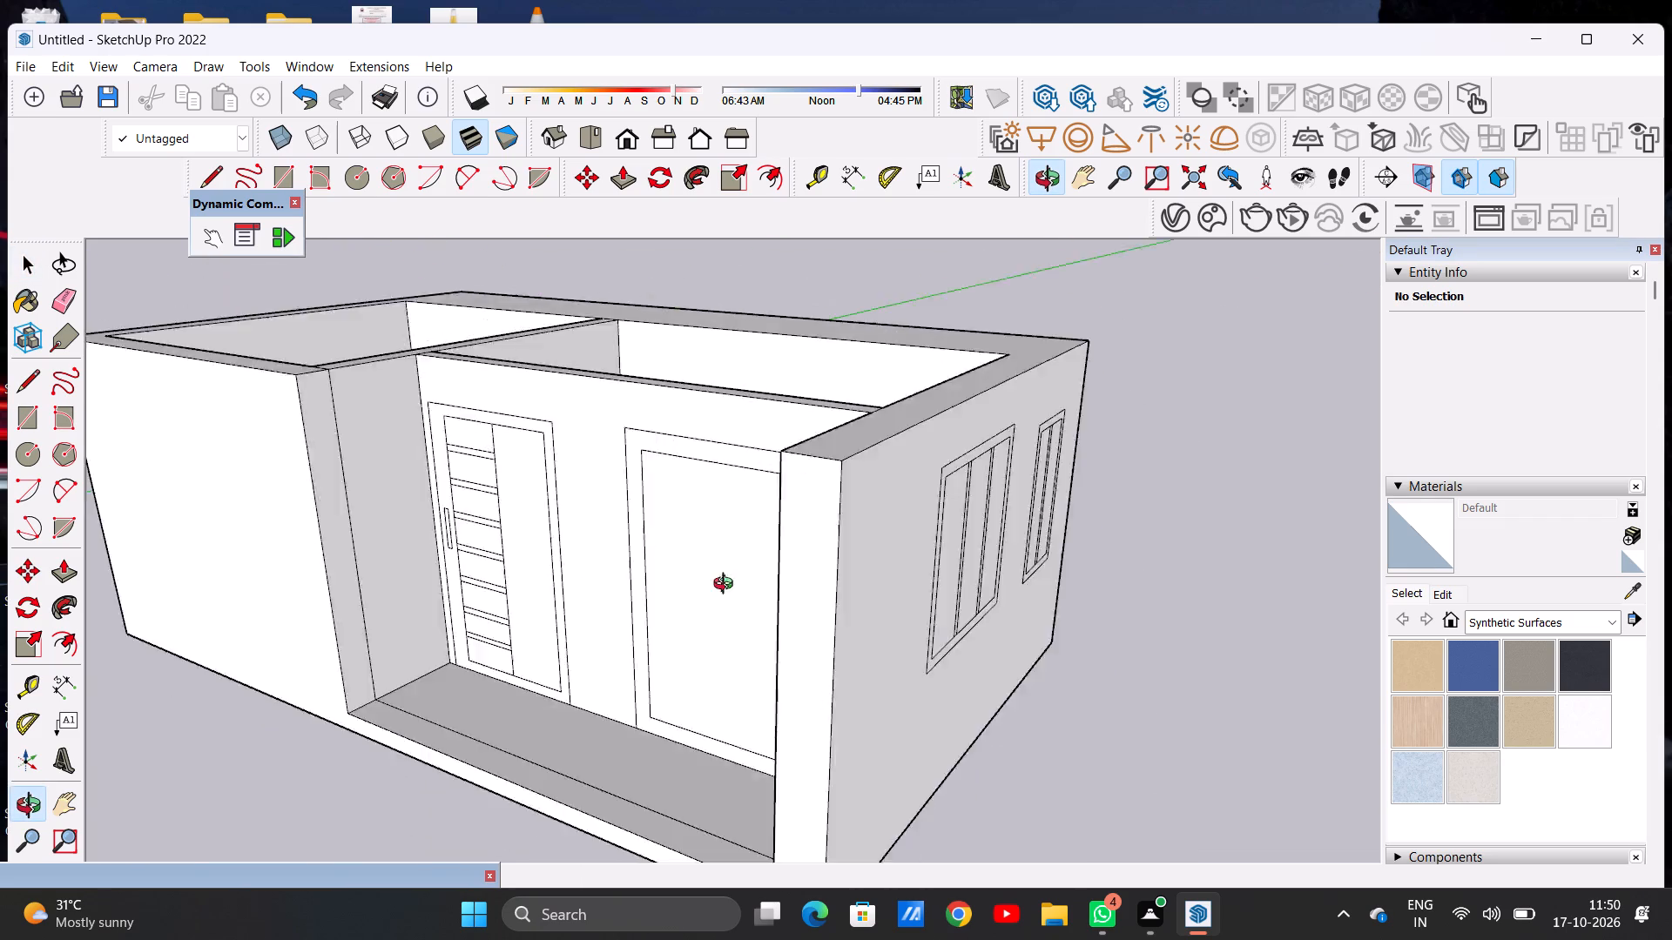
middle_drag(727, 586, 967, 690)
scroll(1010, 681, down, 10)
scroll(720, 626, up, 7)
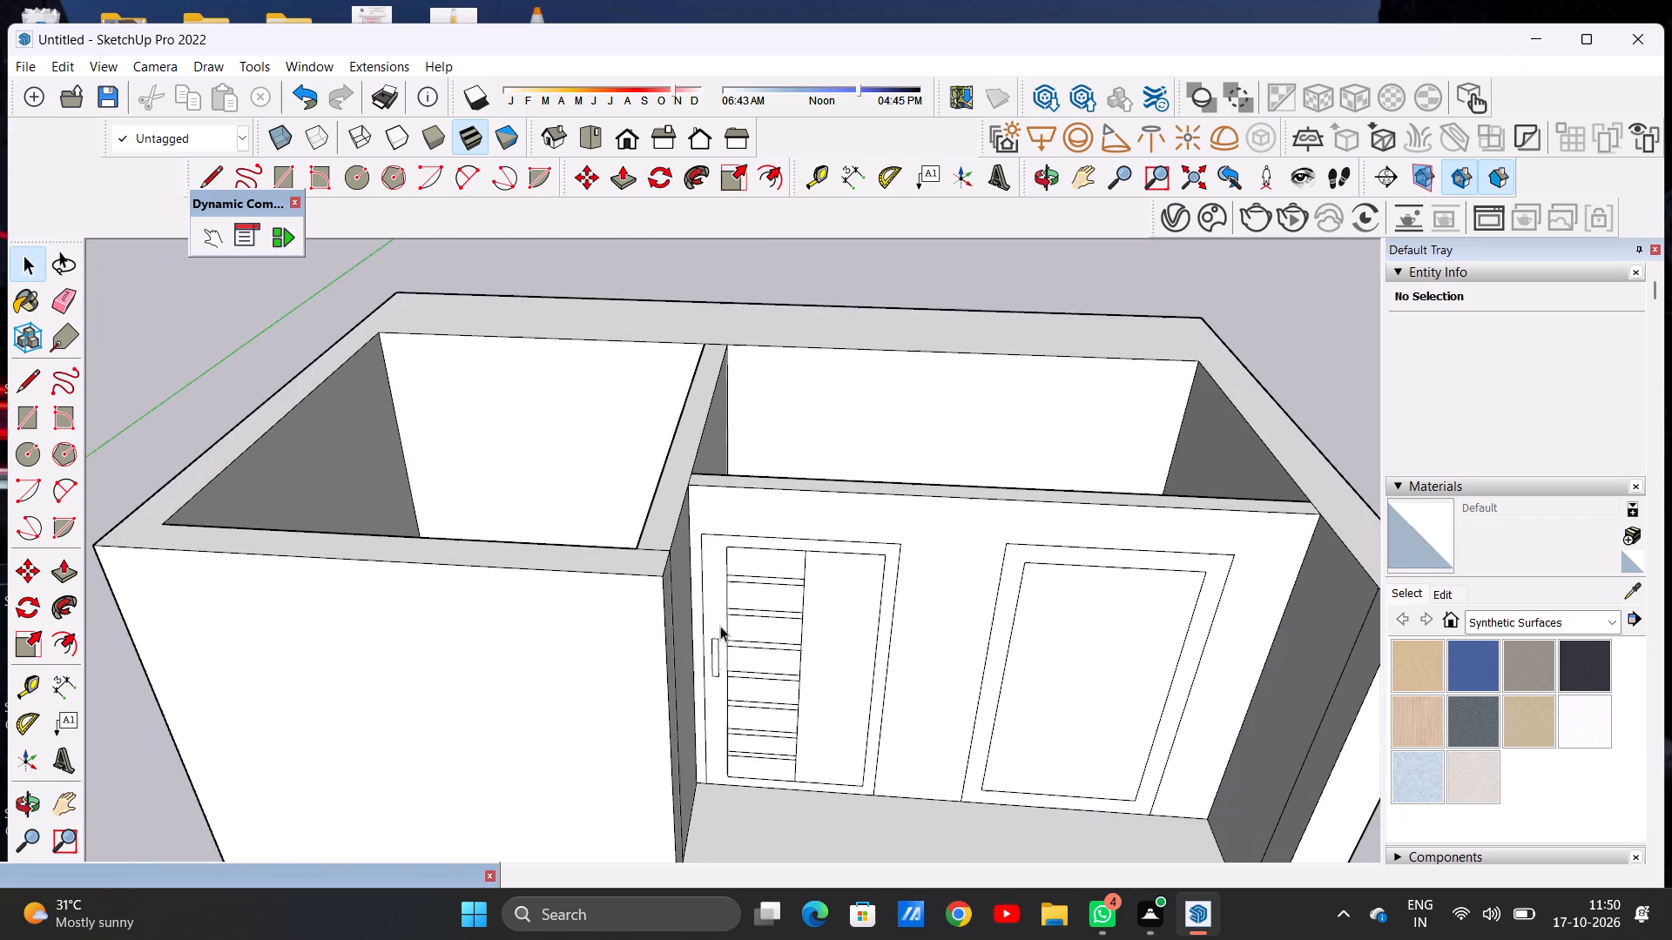
middle_drag(756, 752, 763, 581)
scroll(763, 581, up, 1)
scroll(749, 605, down, 6)
middle_drag(895, 590, 923, 710)
scroll(853, 635, down, 5)
scroll(1003, 623, up, 7)
middle_drag(1072, 593, 603, 587)
scroll(657, 585, up, 1)
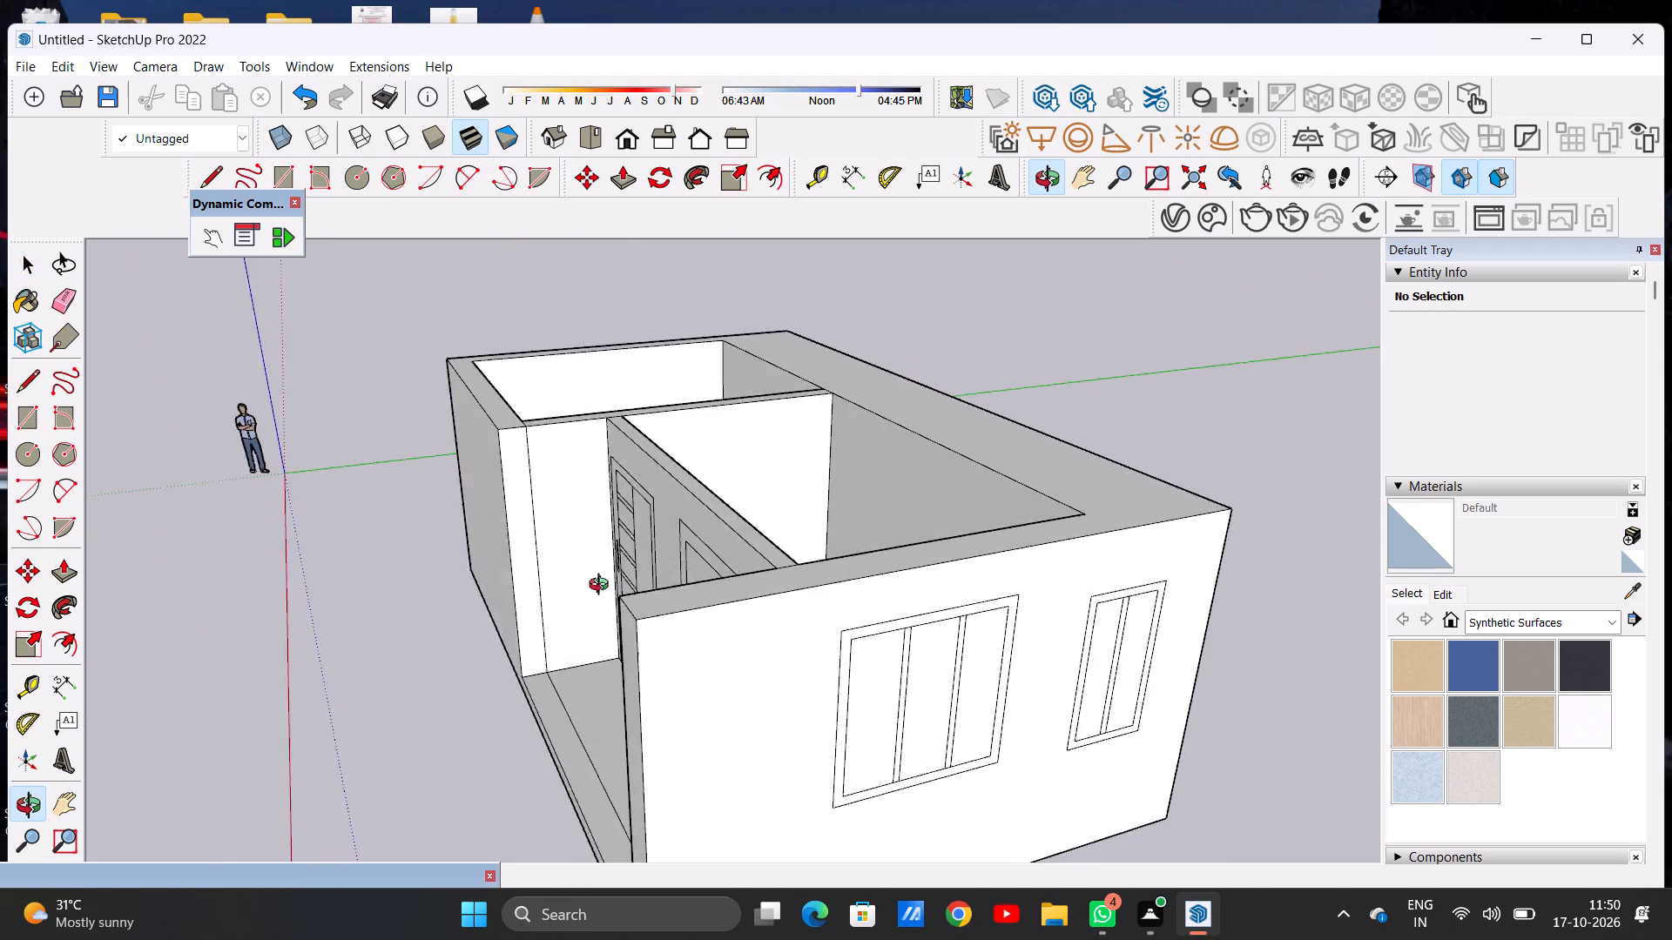
Examine the recessed front wall with its two doors, the end-wall windows and the room layout from several angles.
middle_drag(603, 587, 1064, 619)
scroll(864, 554, down, 7)
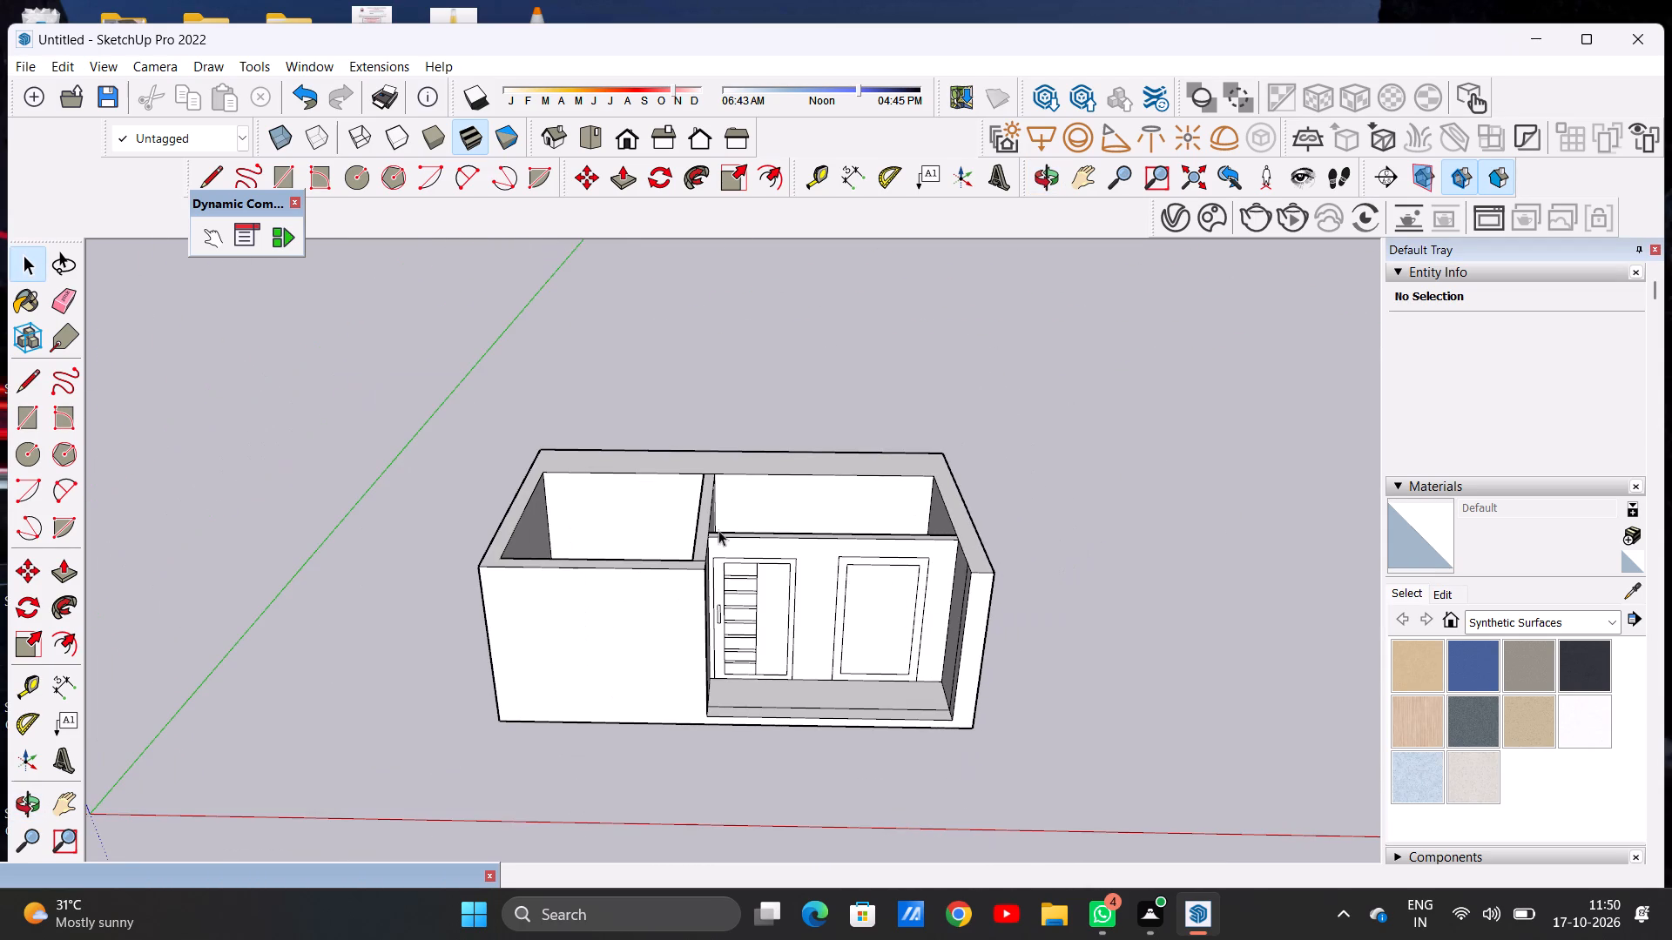
middle_drag(671, 581, 659, 814)
scroll(600, 567, up, 6)
scroll(663, 658, down, 3)
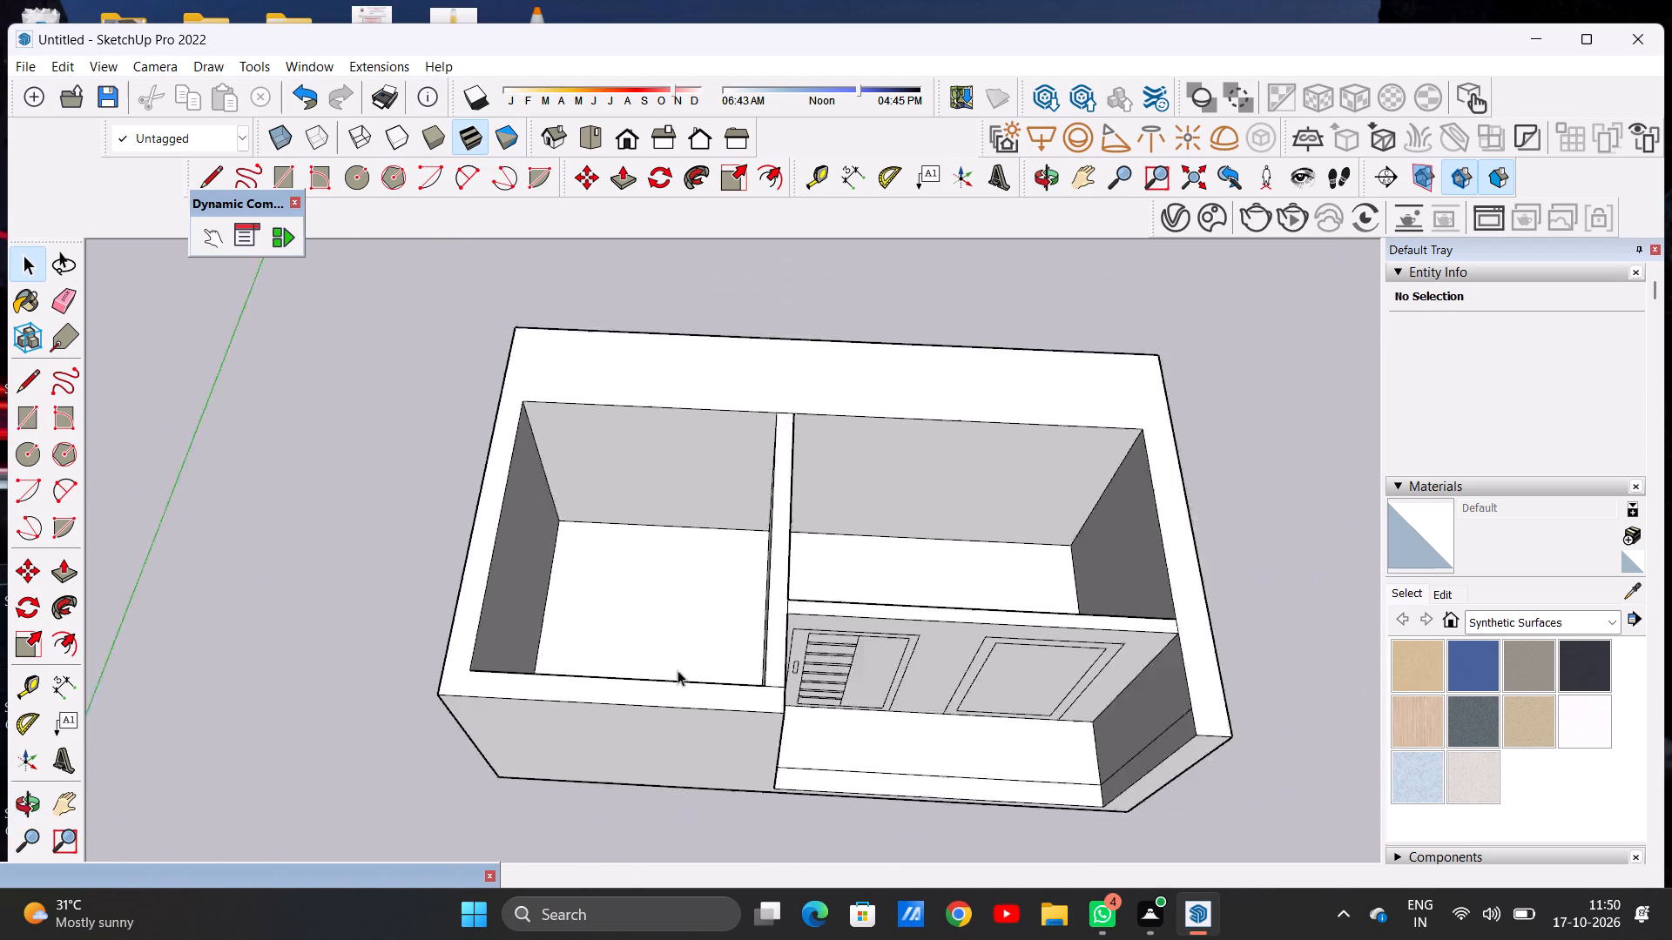
scroll(678, 670, down, 3)
middle_drag(678, 733, 688, 438)
middle_drag(938, 650, 936, 594)
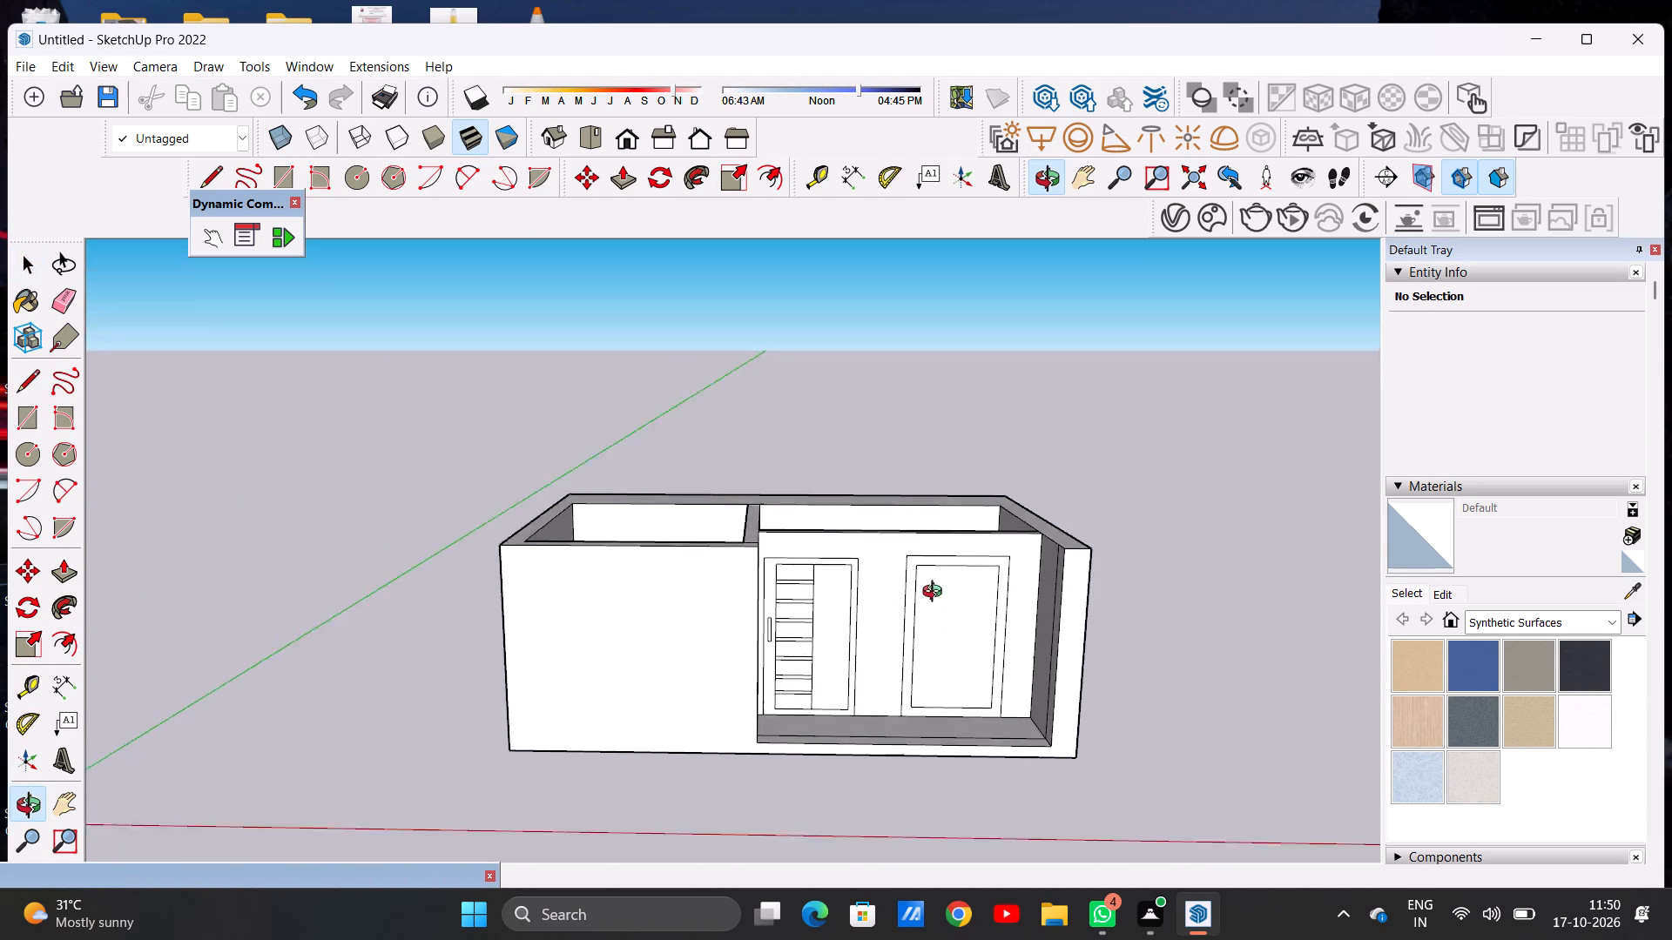
middle_drag(936, 594, 933, 571)
scroll(947, 625, up, 5)
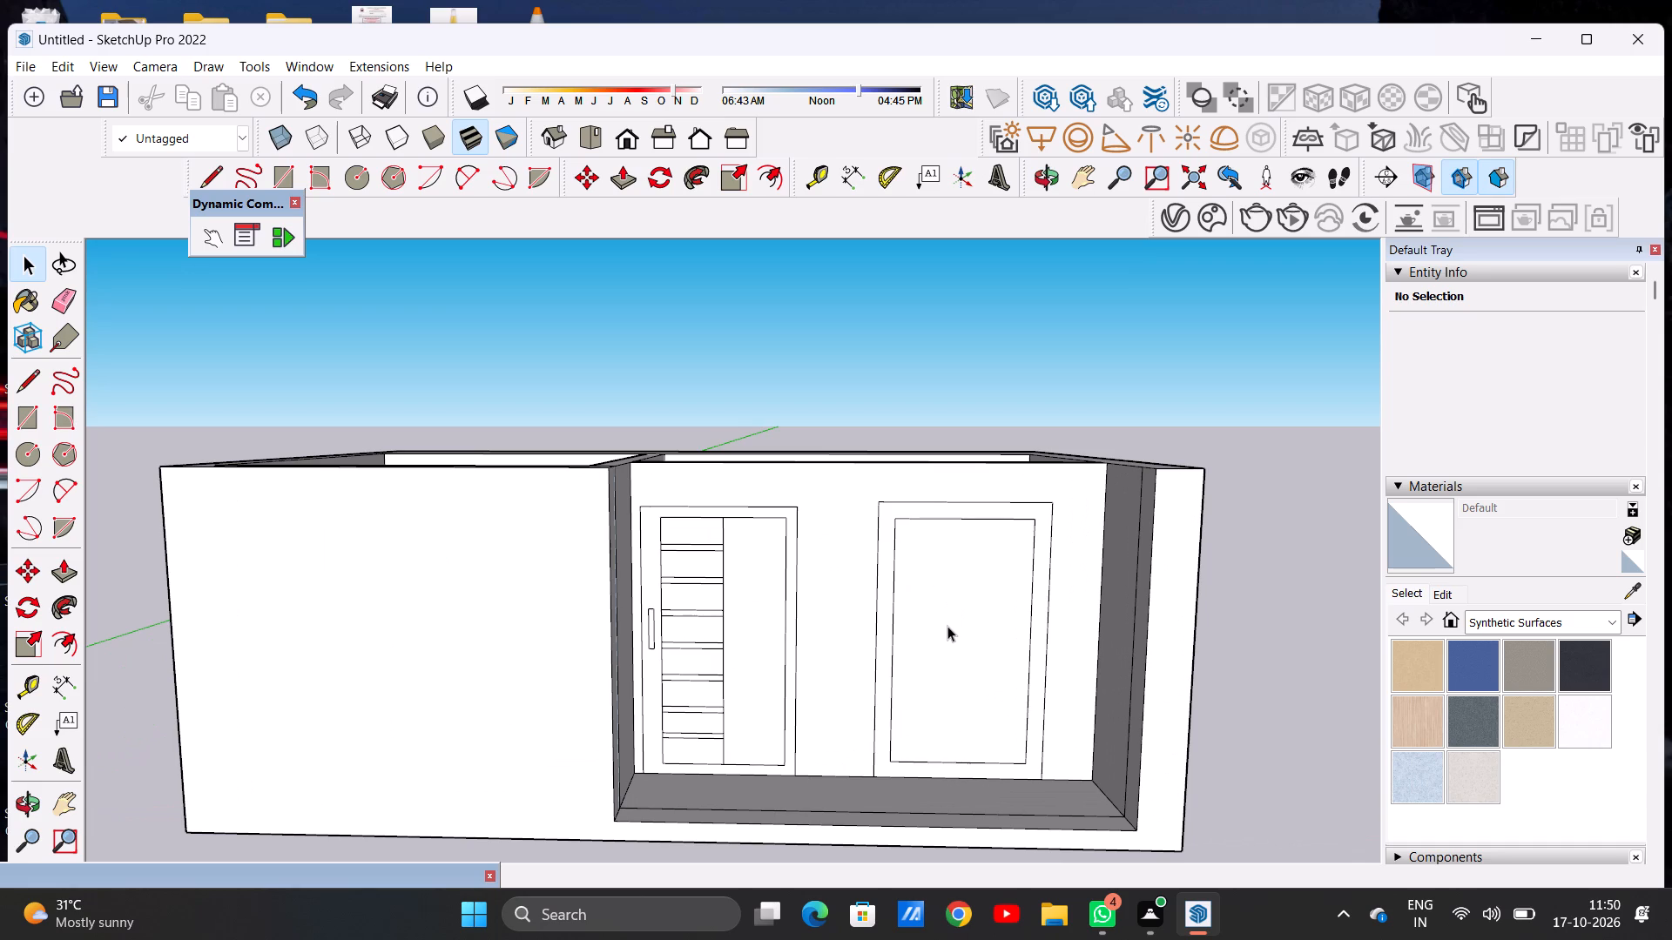
scroll(884, 611, down, 8)
scroll(984, 599, up, 3)
middle_drag(1082, 575, 581, 692)
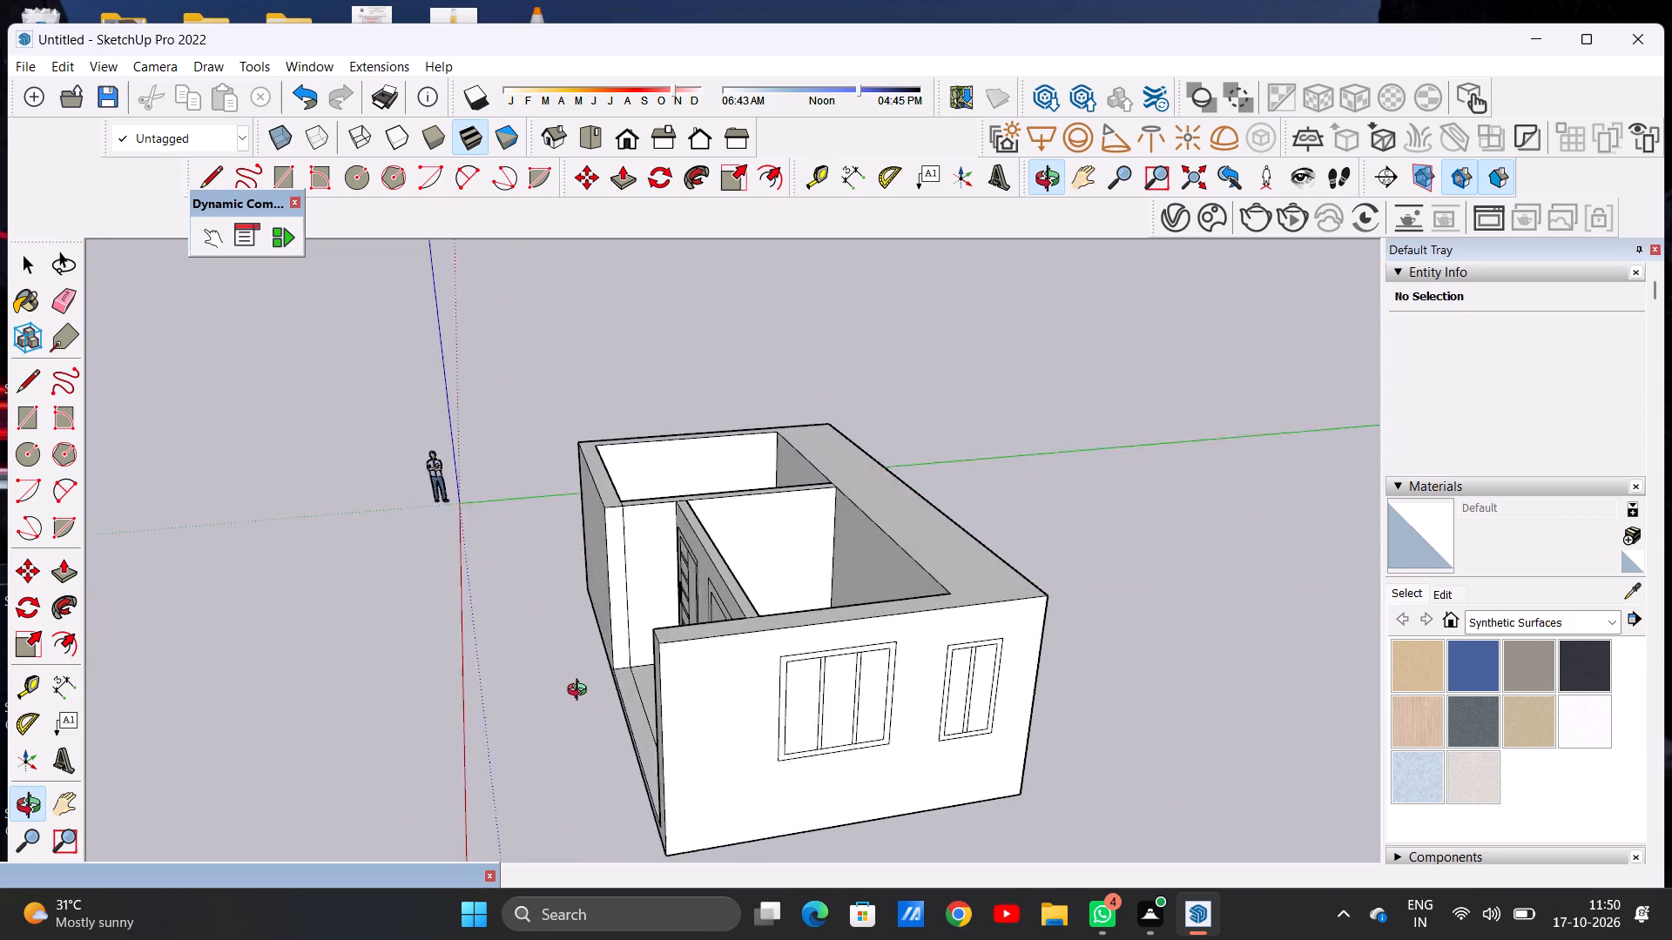
middle_drag(581, 692, 1026, 648)
scroll(1025, 671, down, 1)
scroll(774, 585, up, 6)
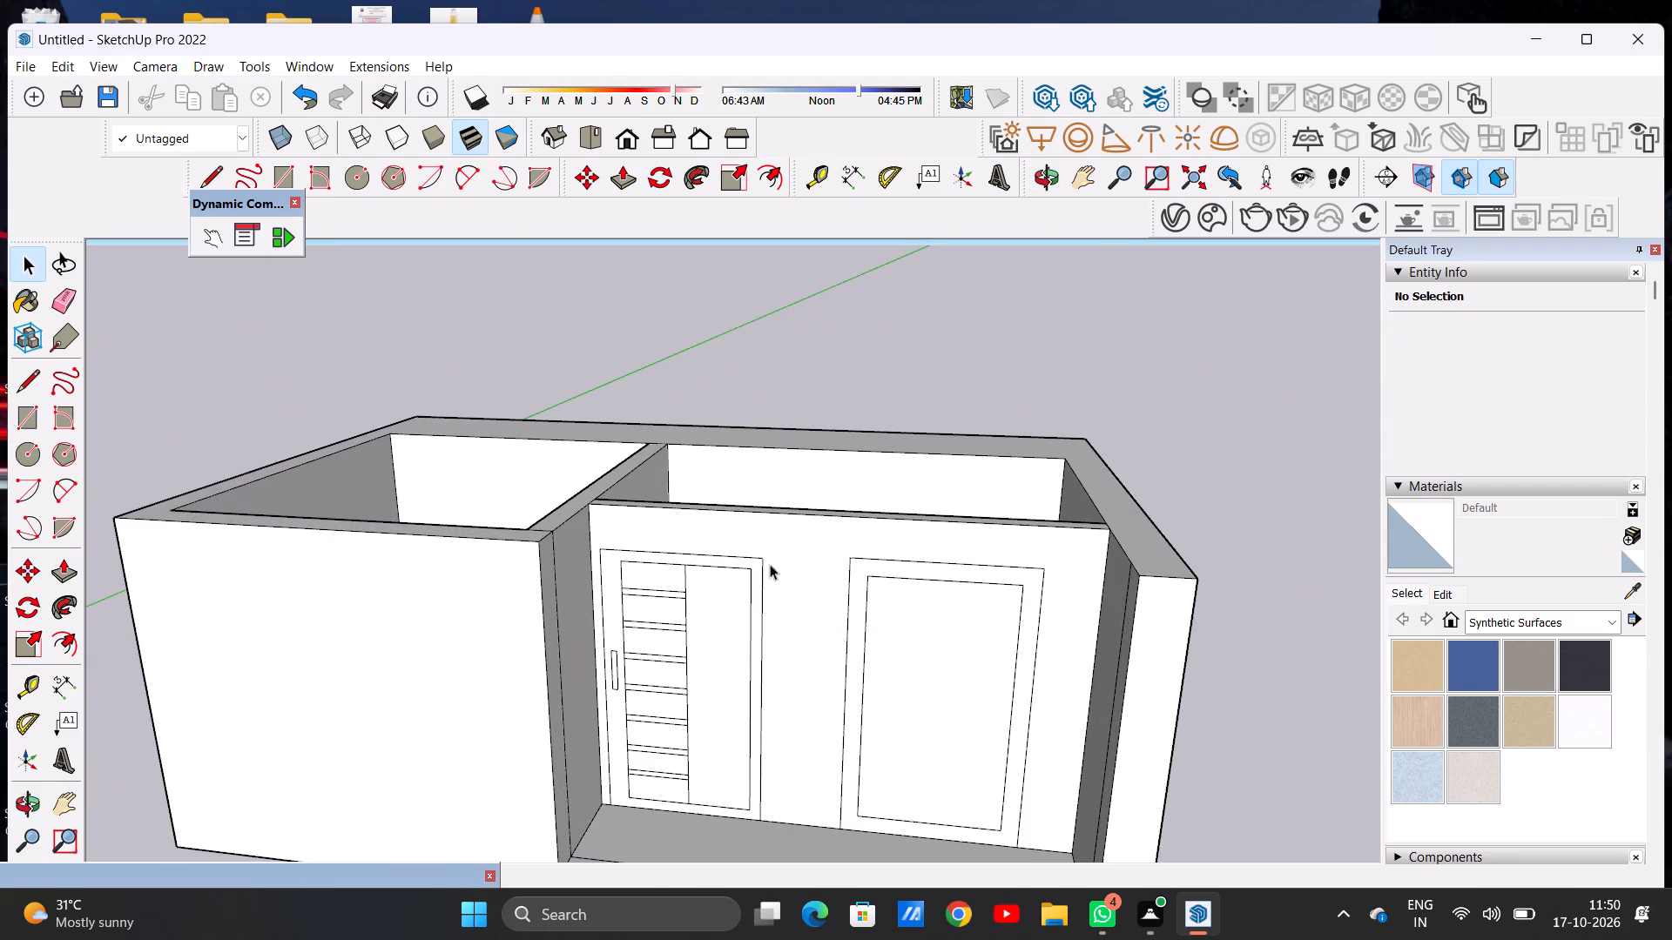
middle_drag(752, 561, 463, 661)
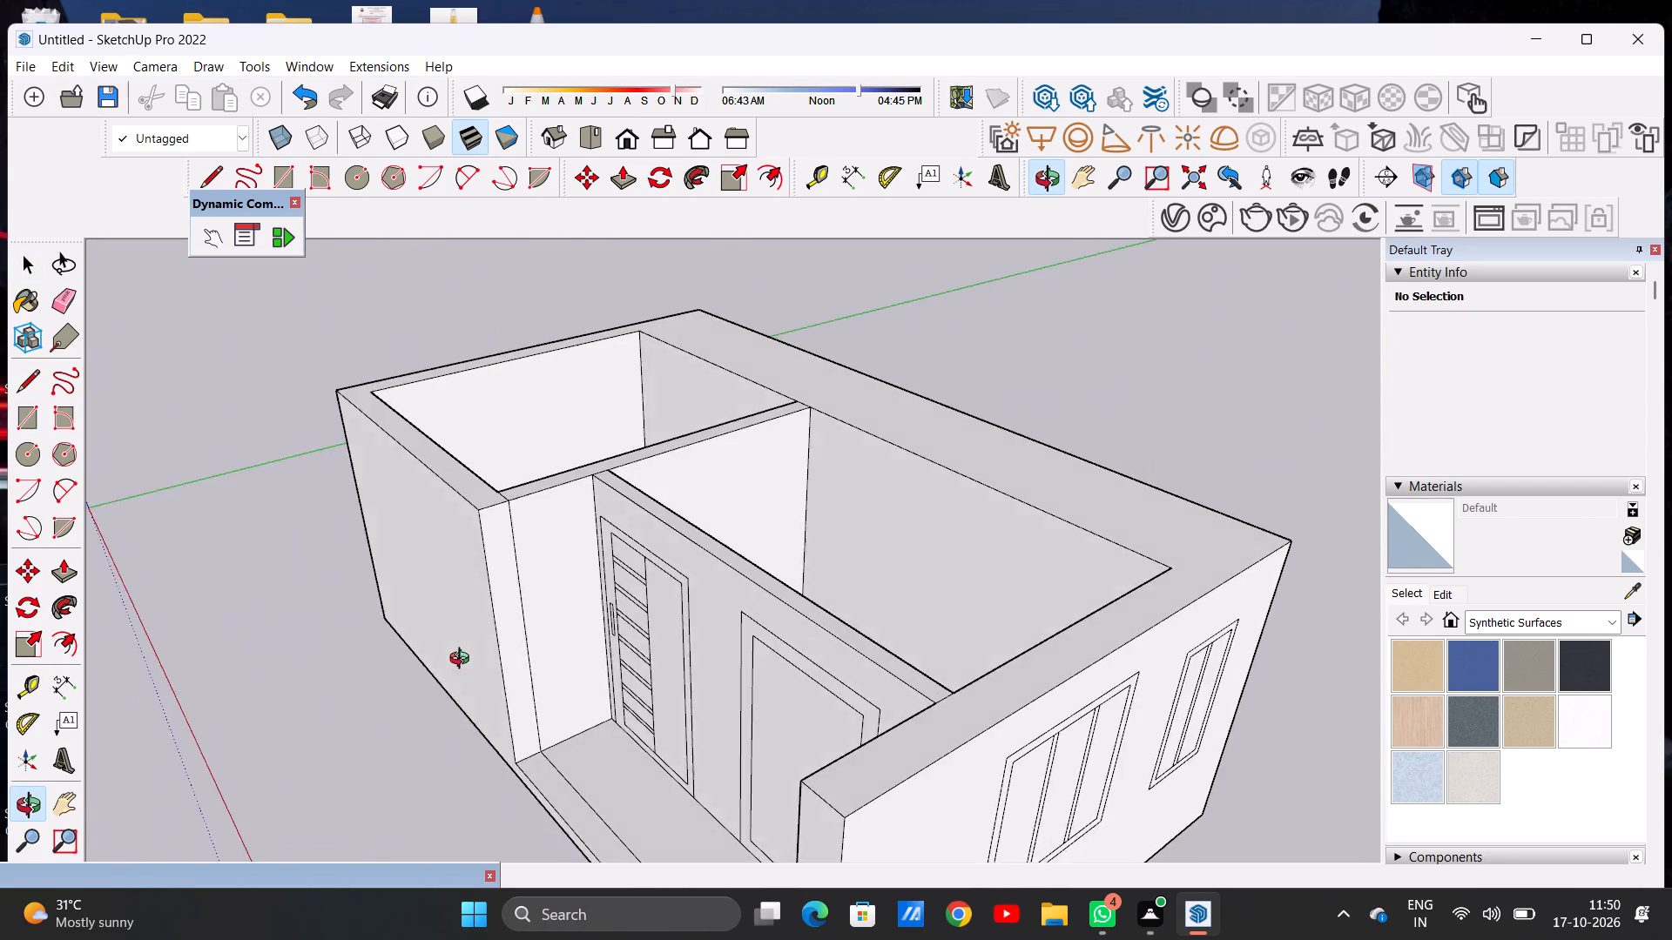
middle_drag(463, 661, 819, 475)
scroll(870, 701, down, 11)
middle_drag(1026, 674, 1126, 679)
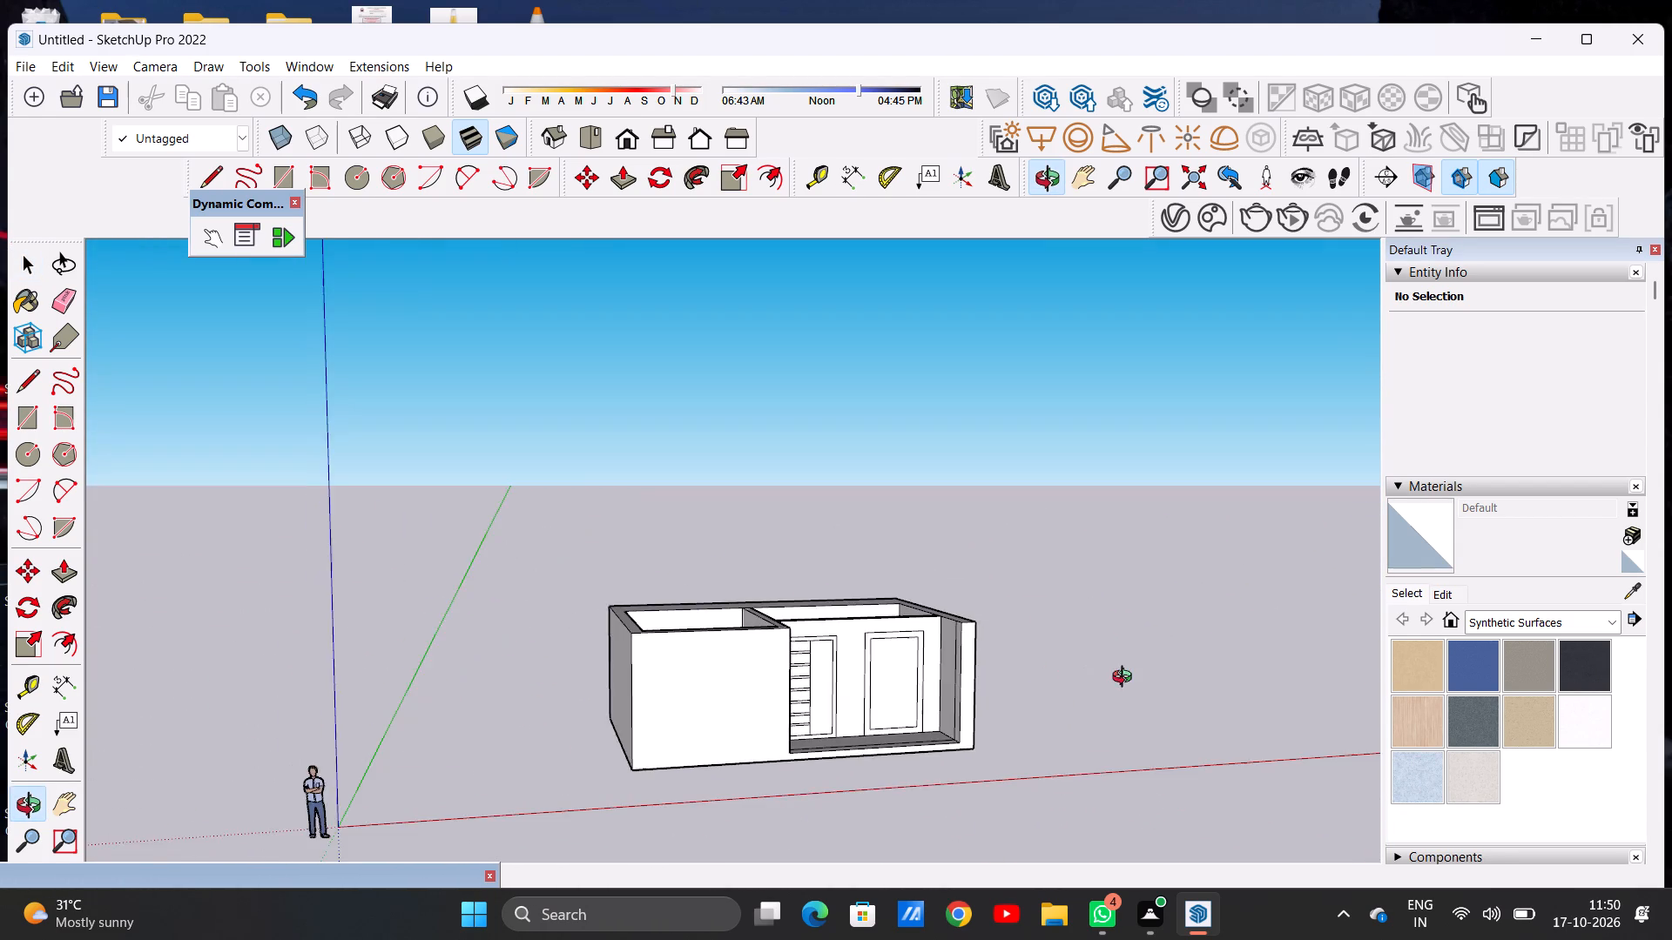
middle_drag(1126, 679, 961, 620)
scroll(873, 646, up, 11)
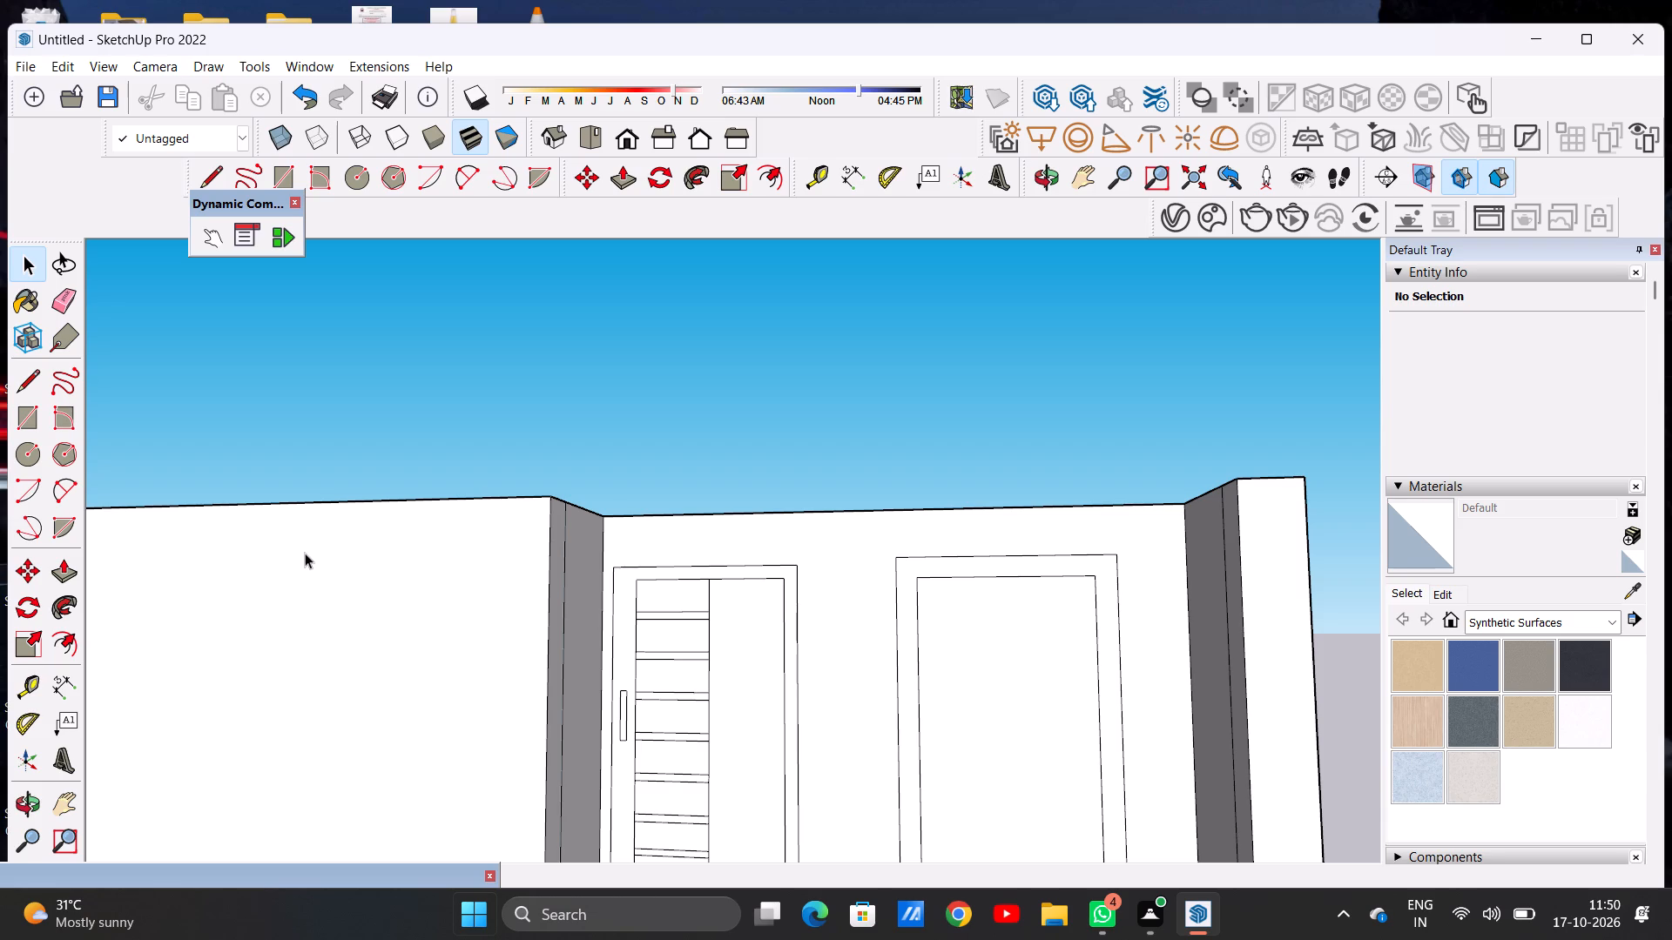
scroll(898, 689, down, 20)
scroll(898, 689, down, 5)
scroll(779, 612, down, 15)
scroll(798, 699, up, 15)
middle_drag(778, 605, 796, 681)
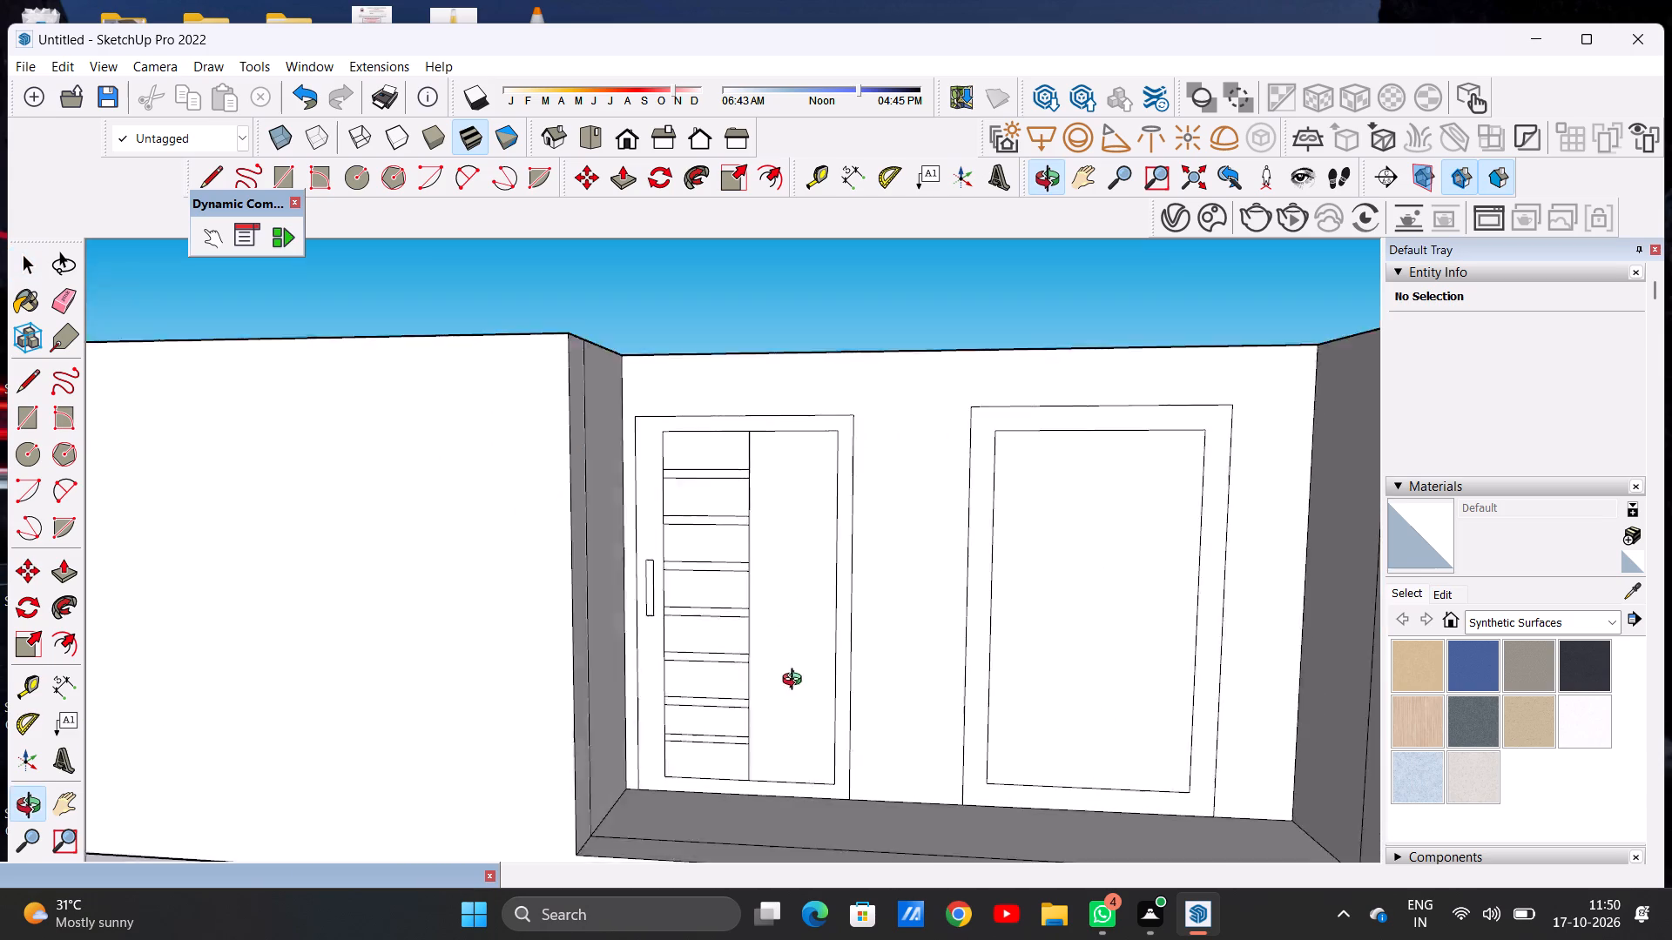
middle_drag(796, 681, 818, 787)
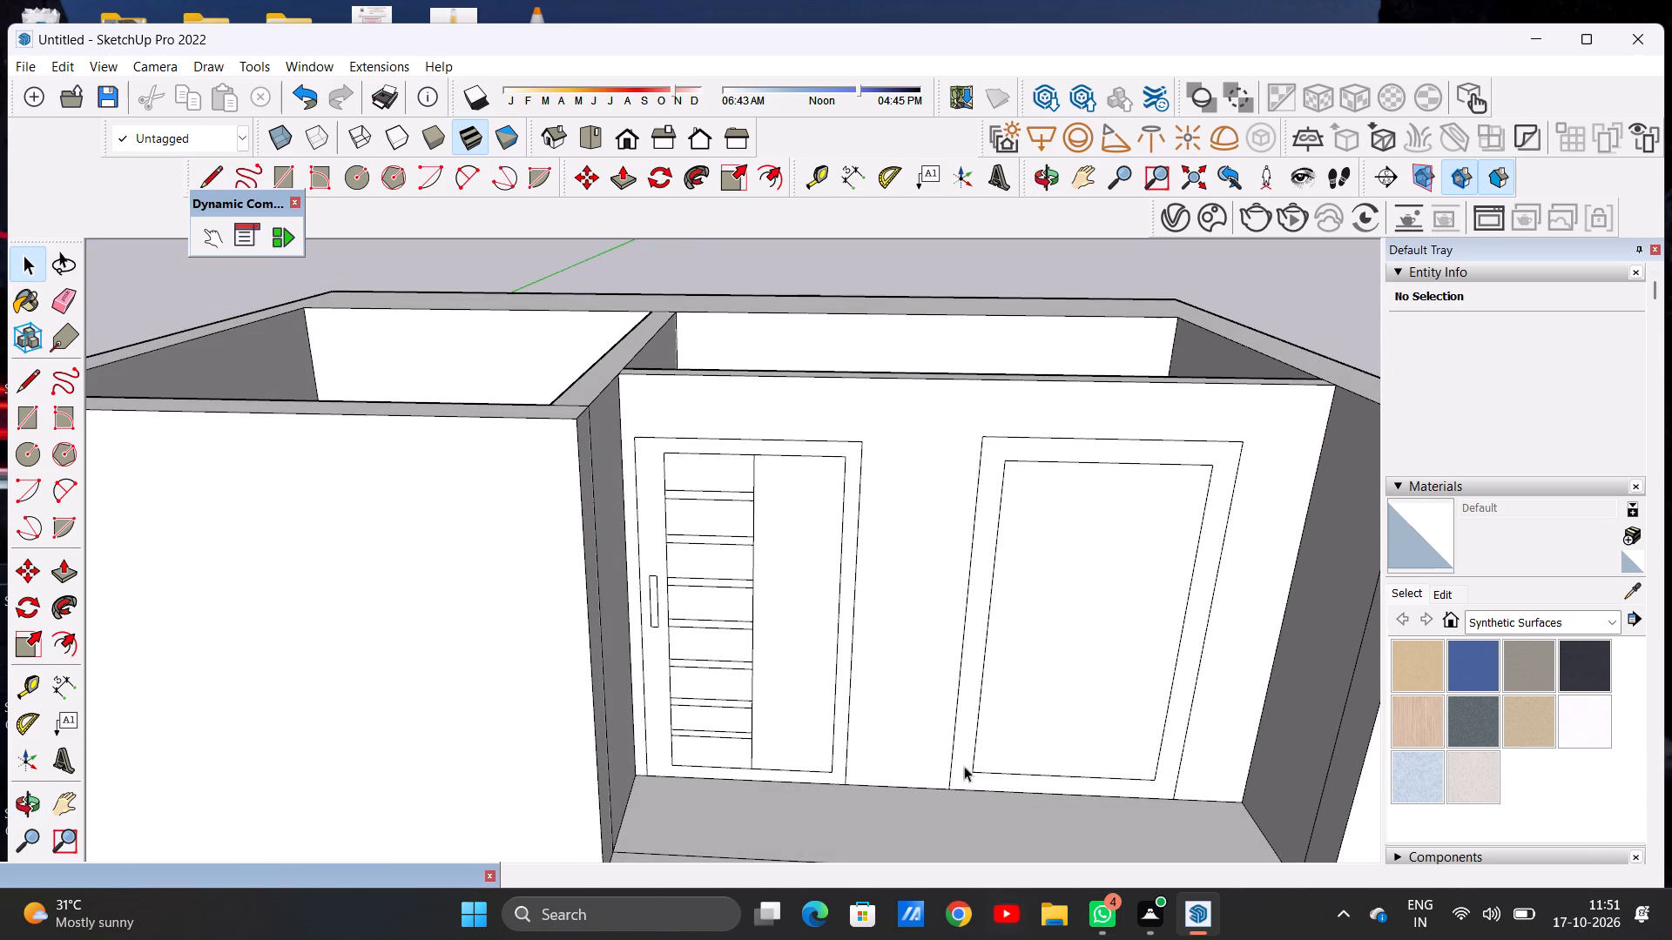
scroll(771, 607, down, 10)
scroll(815, 660, up, 3)
middle_drag(778, 675, 799, 582)
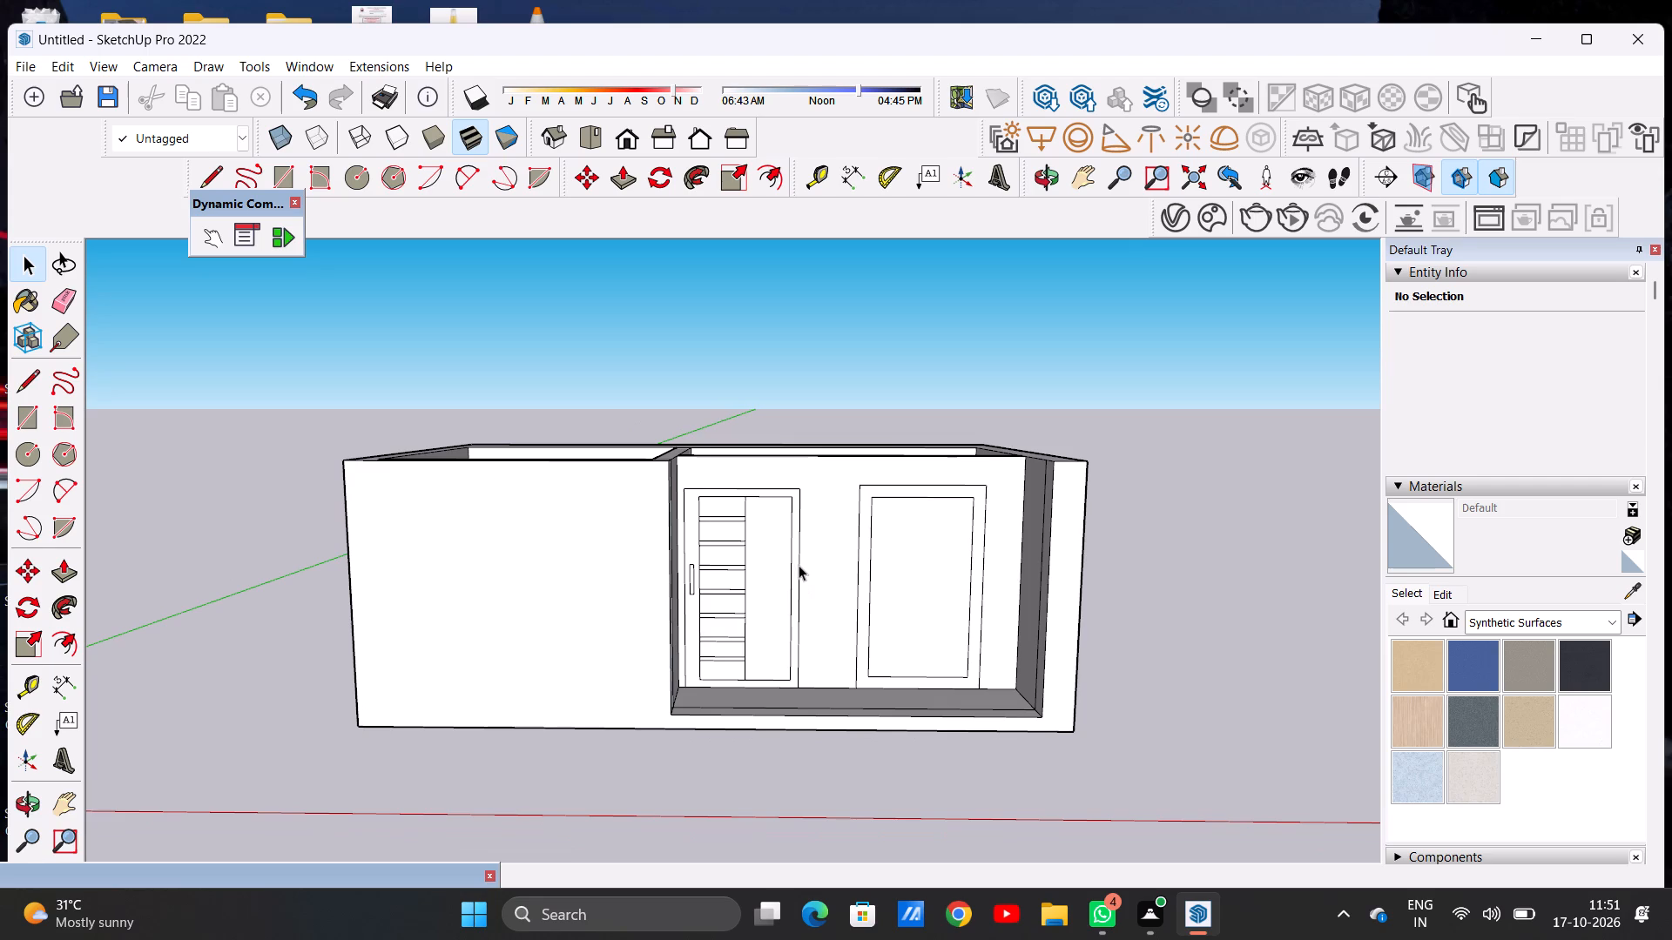
scroll(594, 518, down, 5)
scroll(686, 500, up, 6)
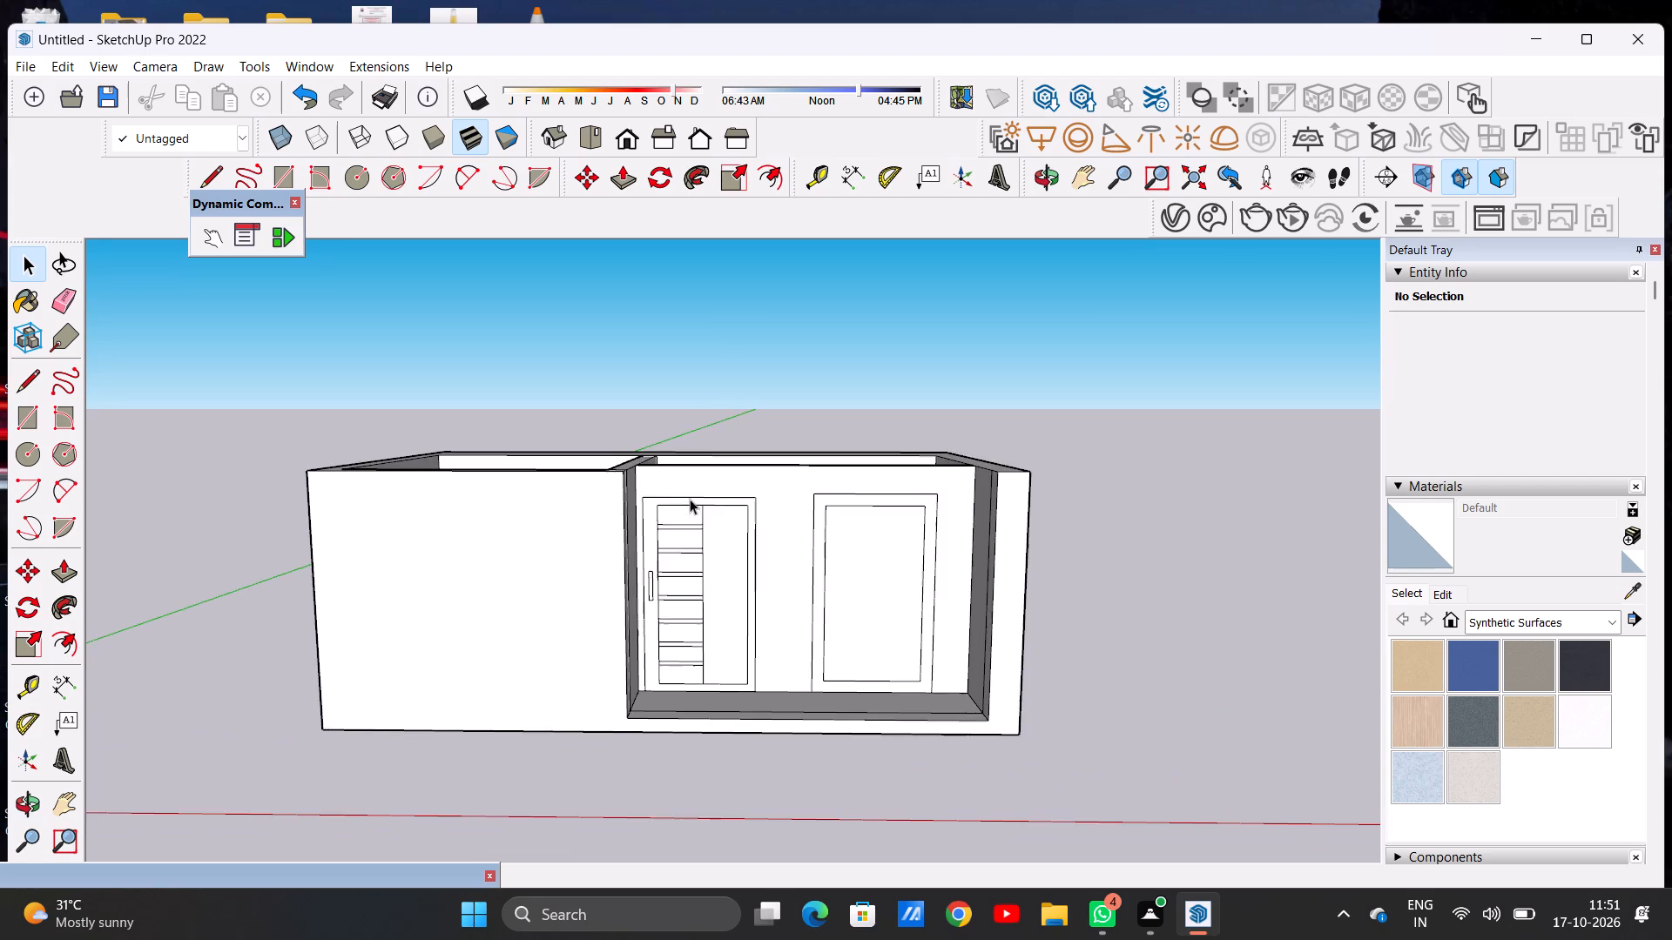
middle_drag(718, 522, 678, 739)
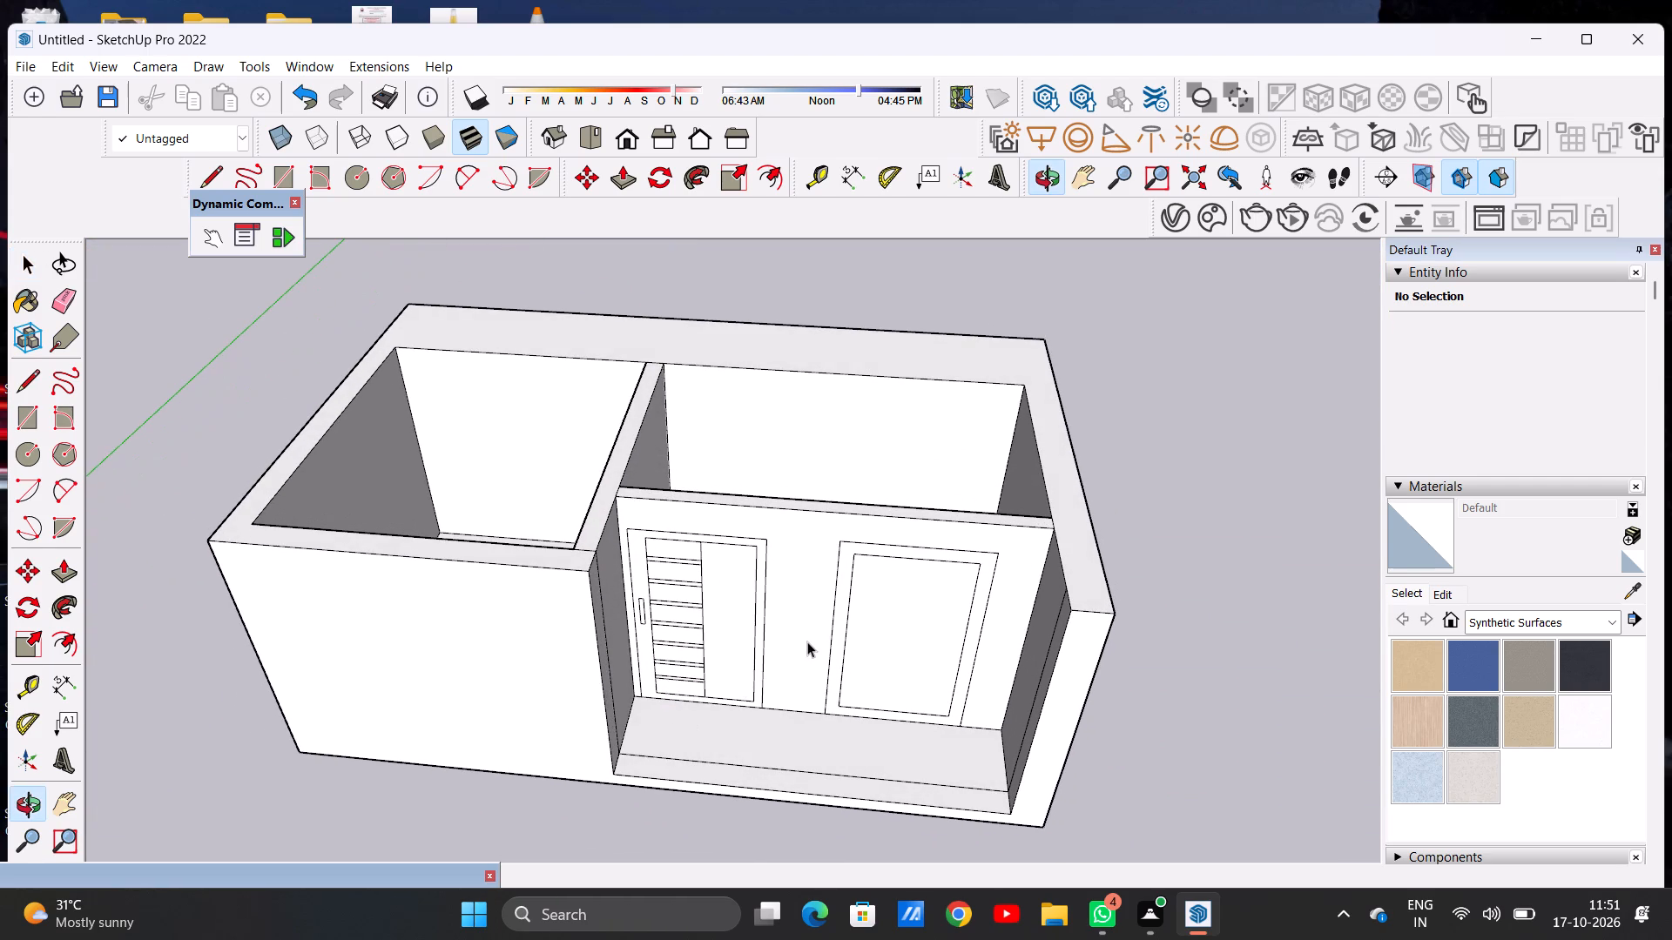
Erase the extra vertical edge on the recess's side wall beside the slatted door.
middle_drag(612, 664, 600, 661)
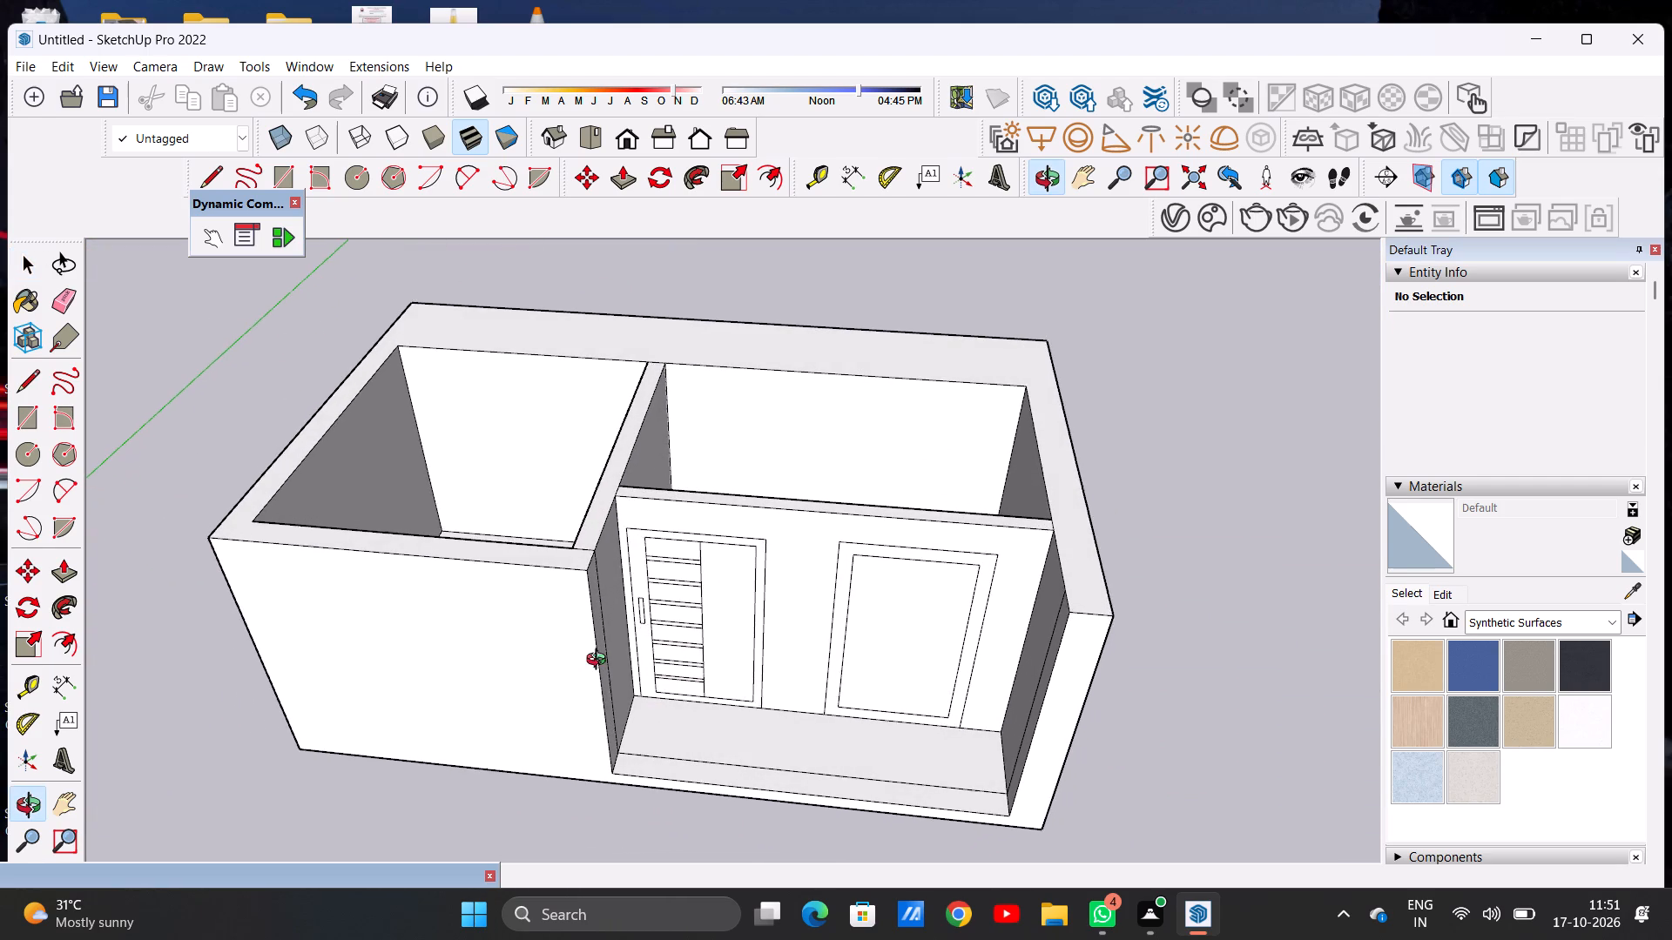
middle_drag(600, 661, 543, 656)
middle_drag(773, 709, 671, 700)
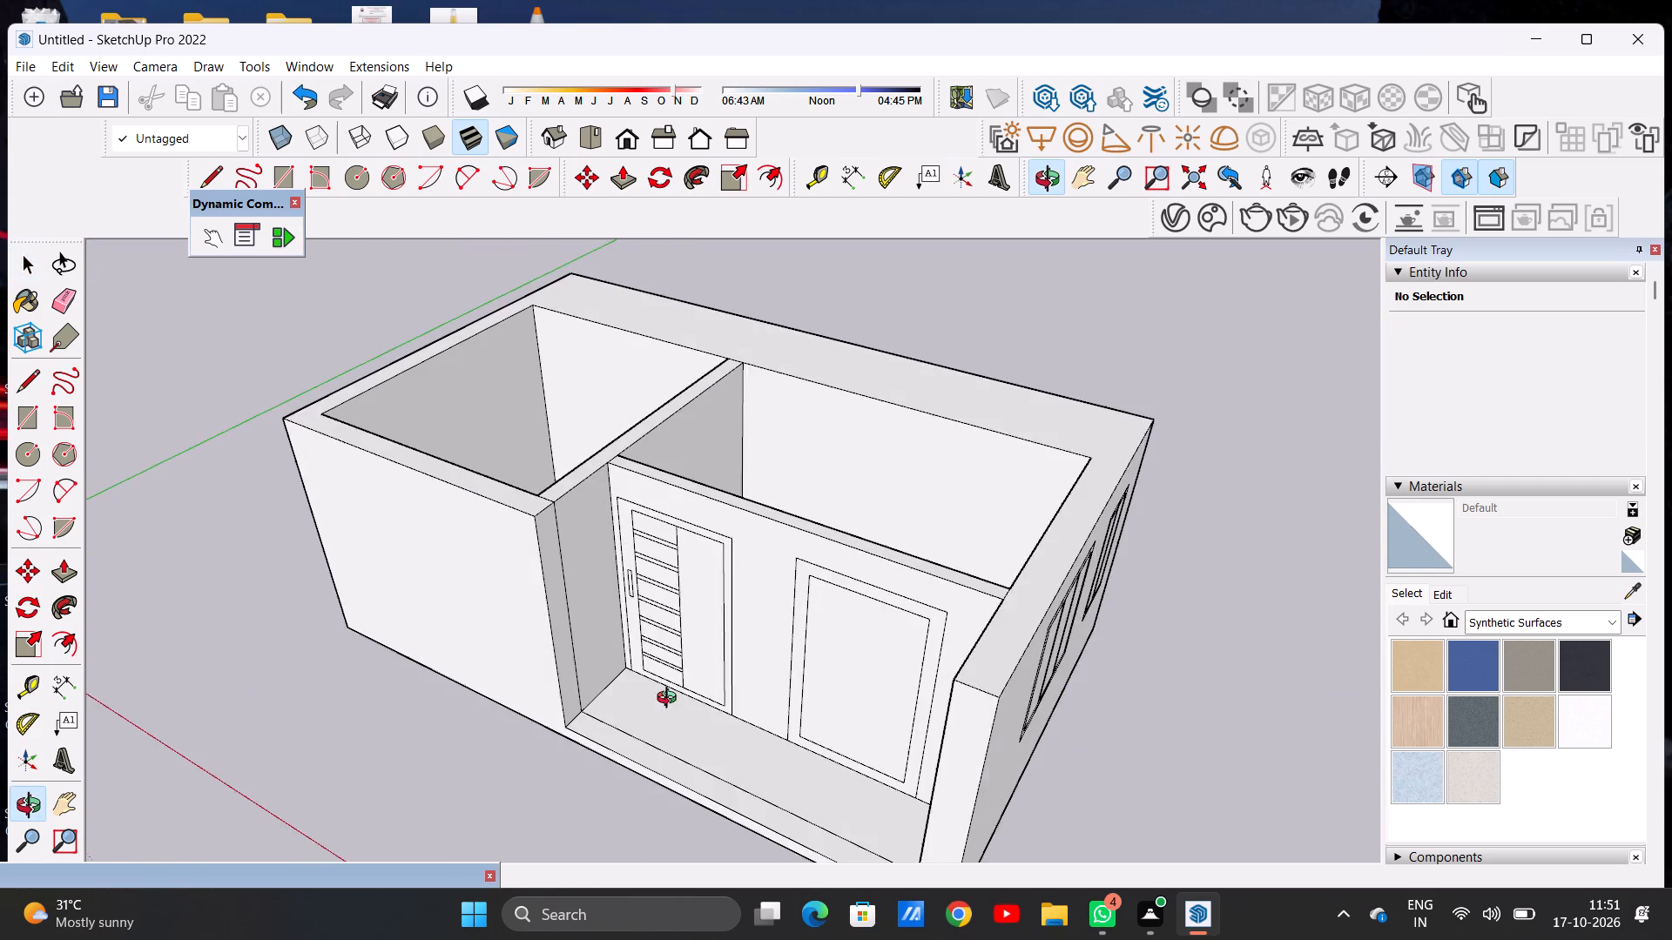
middle_drag(671, 700, 653, 699)
scroll(617, 564, up, 4)
scroll(531, 591, up, 1)
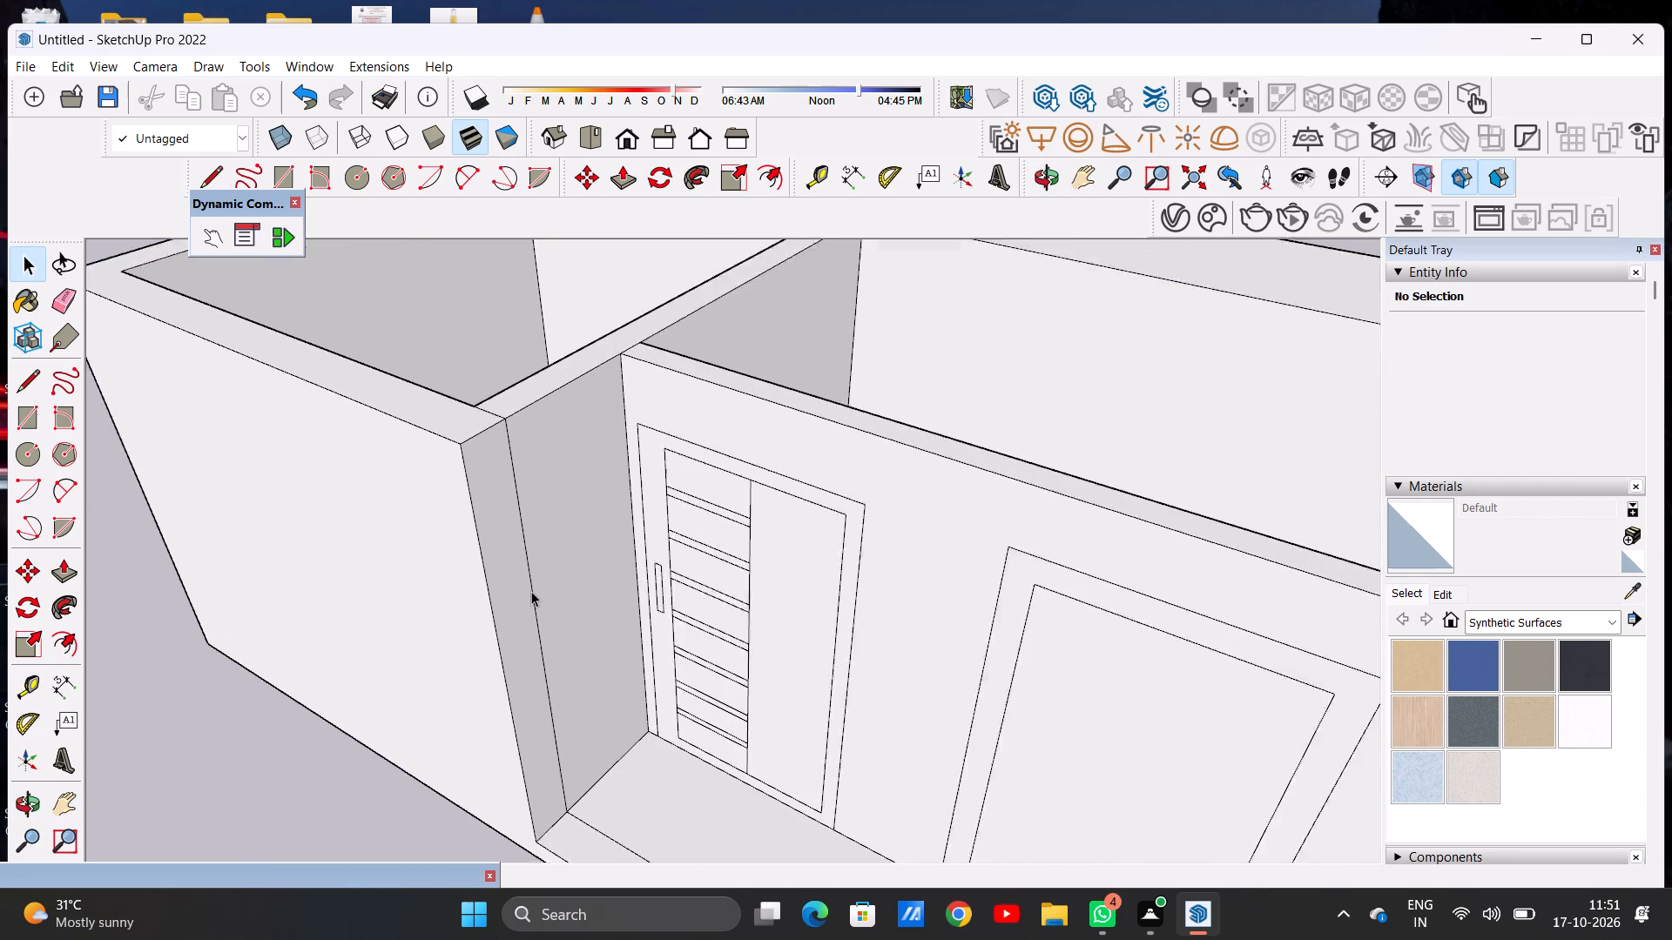
scroll(531, 591, up, 3)
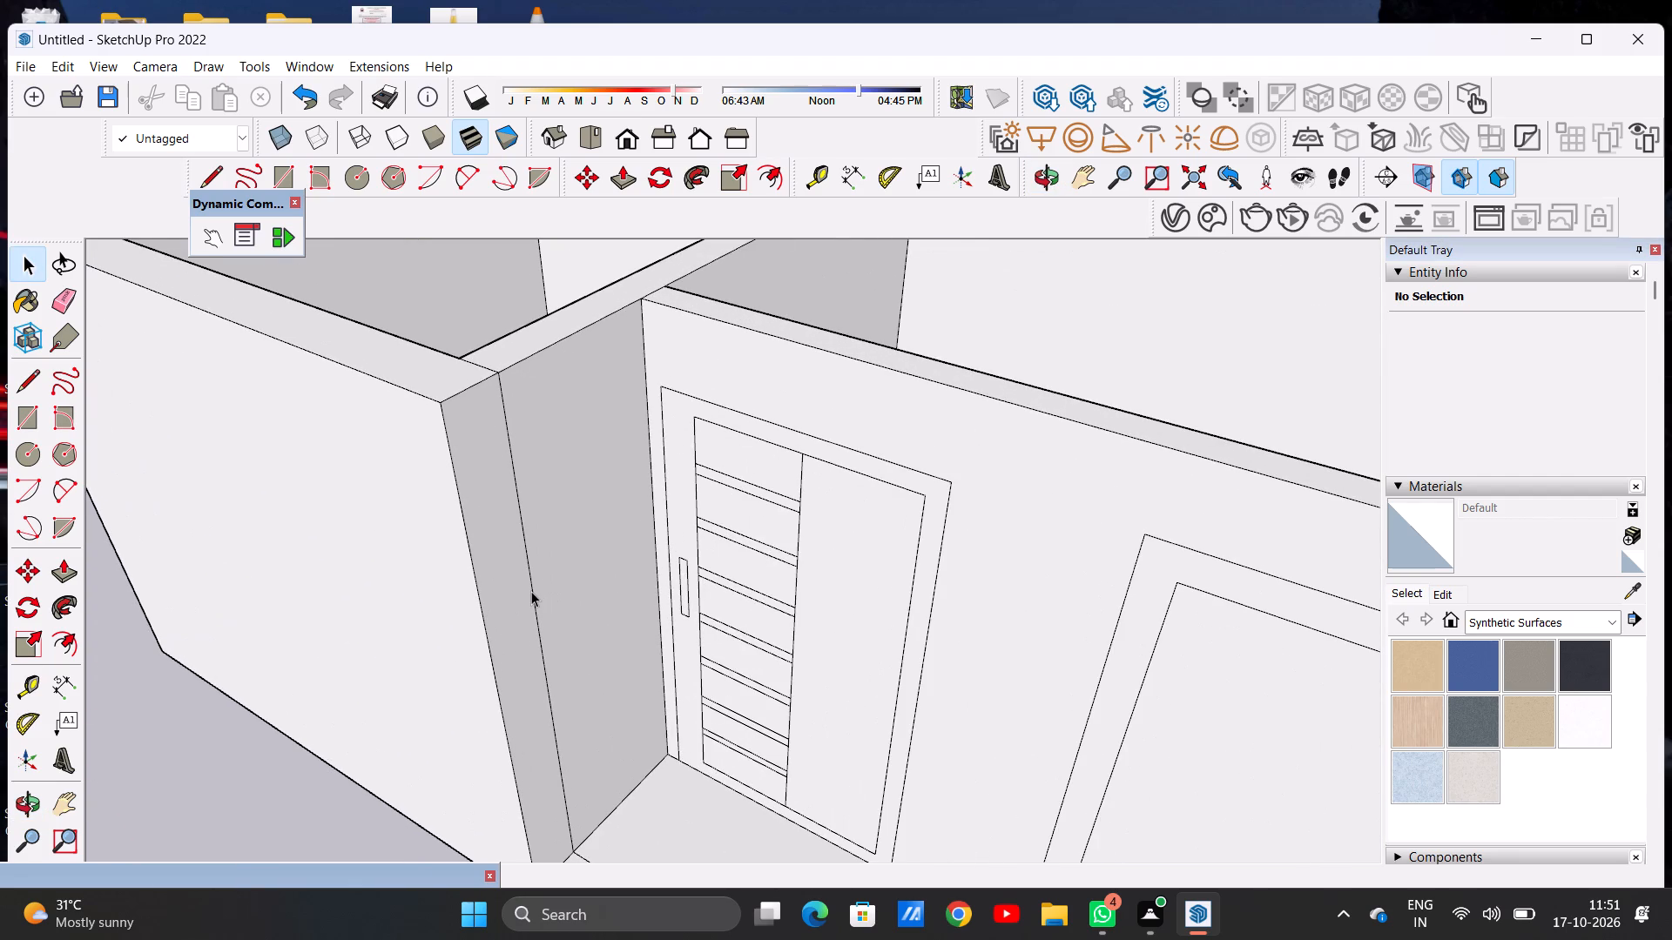
key(e)
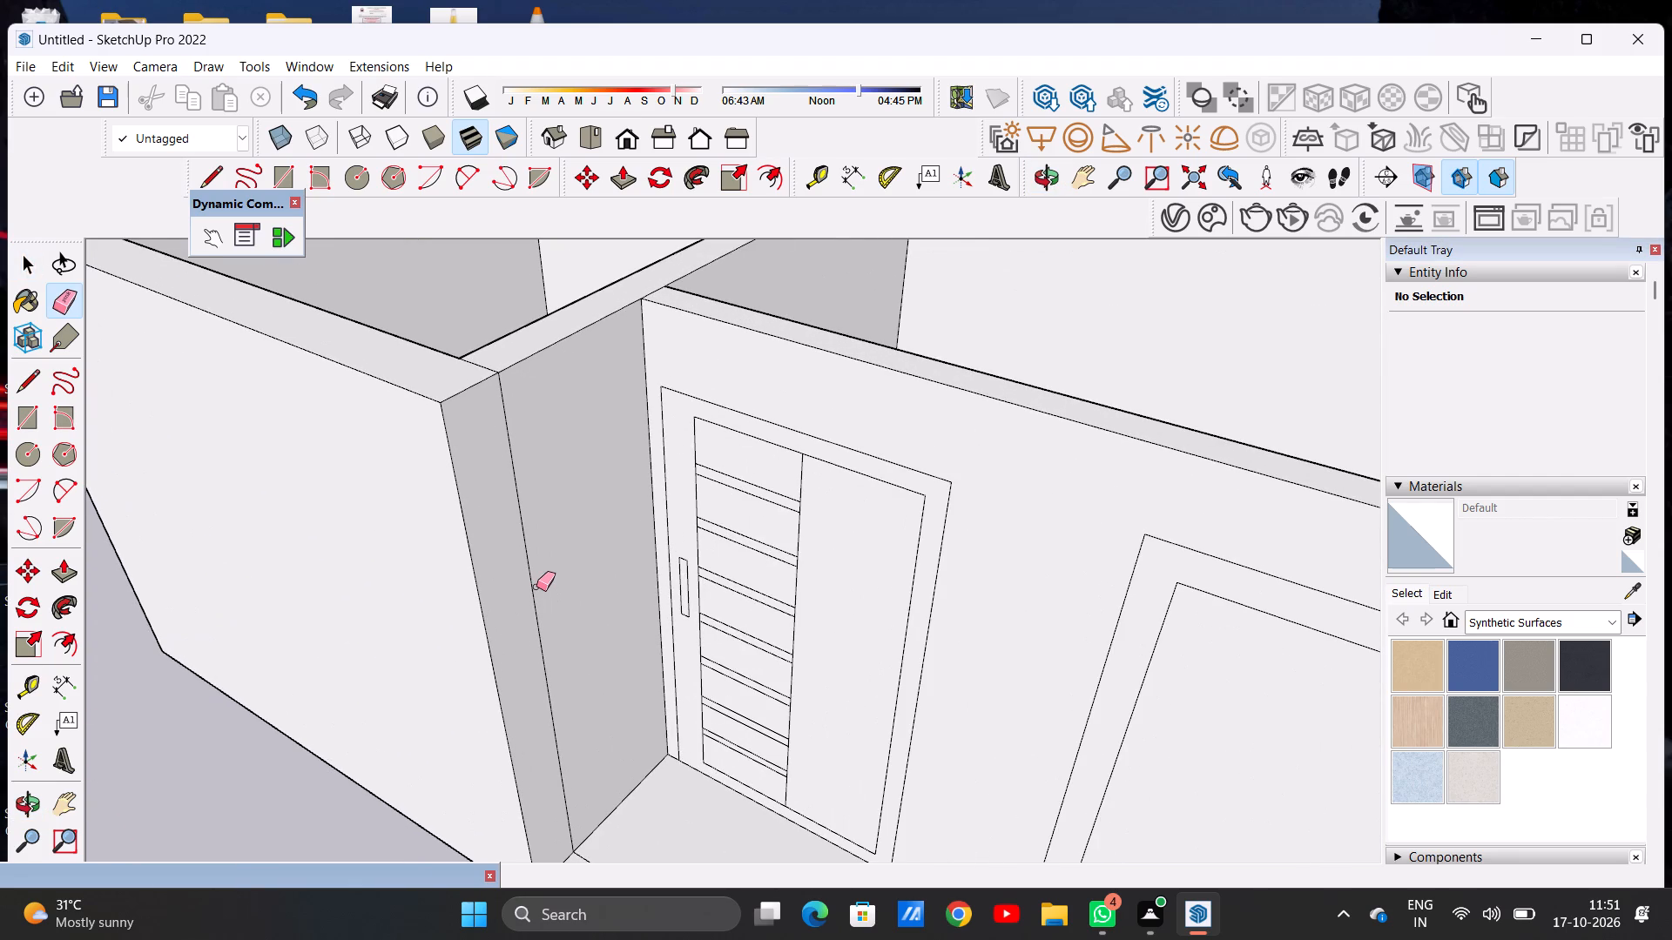
click(536, 587)
drag(516, 604, 535, 591)
key(space)
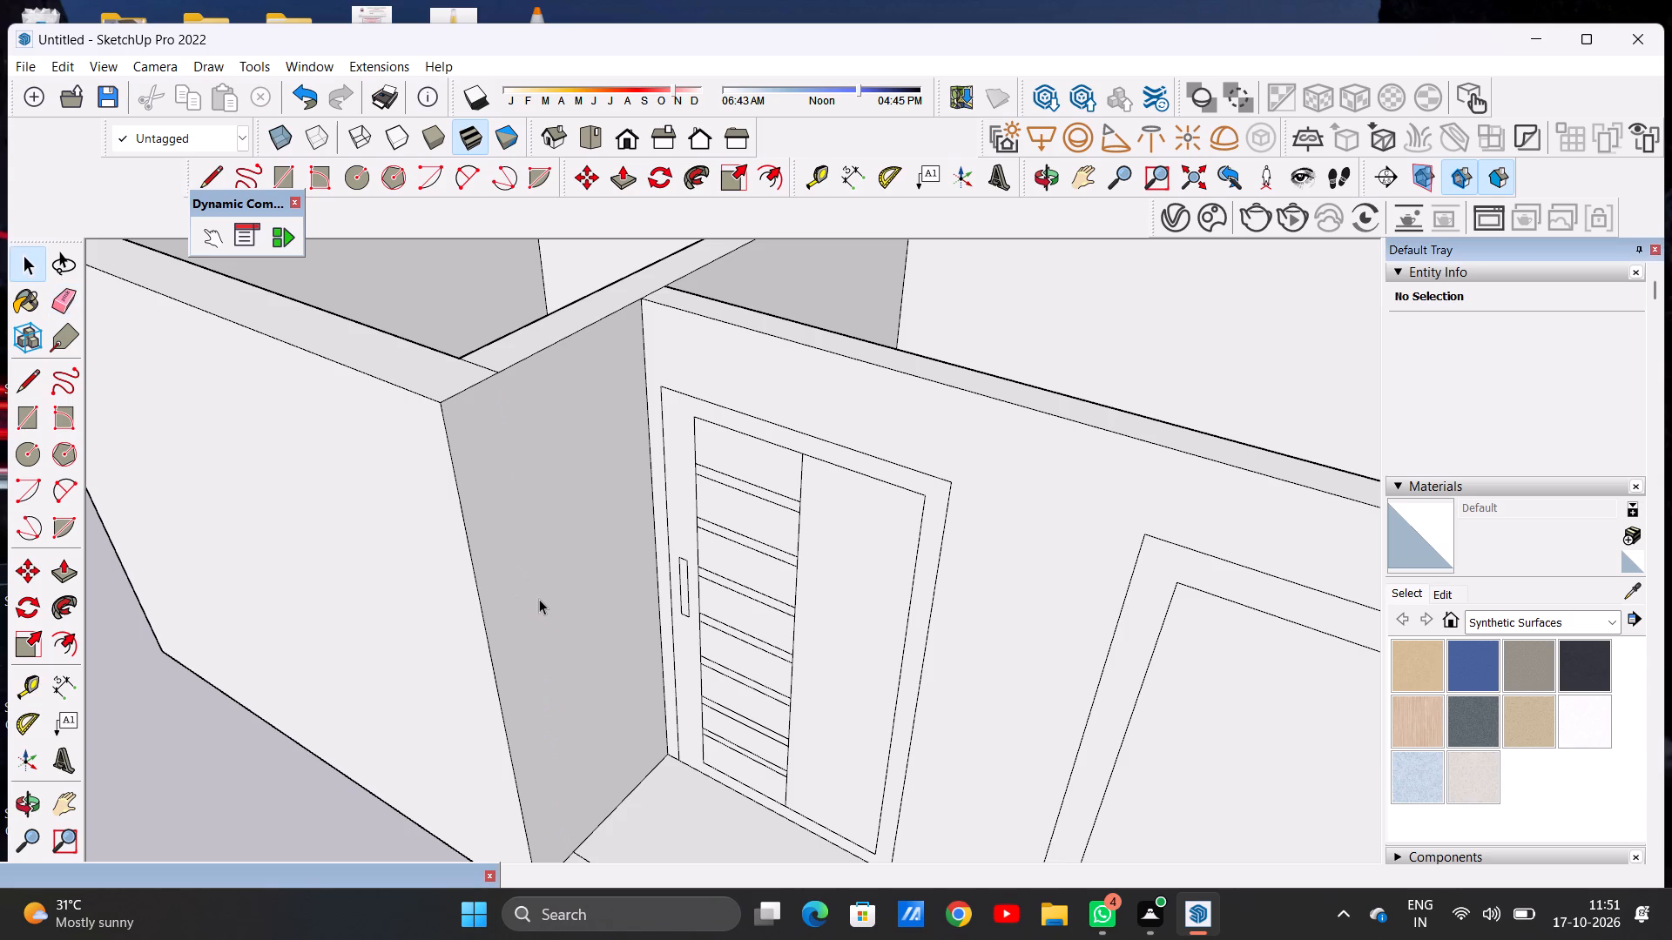
Move the floor face of the closed room beside the recess straight up to the top inner corner of its walls.
scroll(637, 540, down, 11)
scroll(593, 489, up, 3)
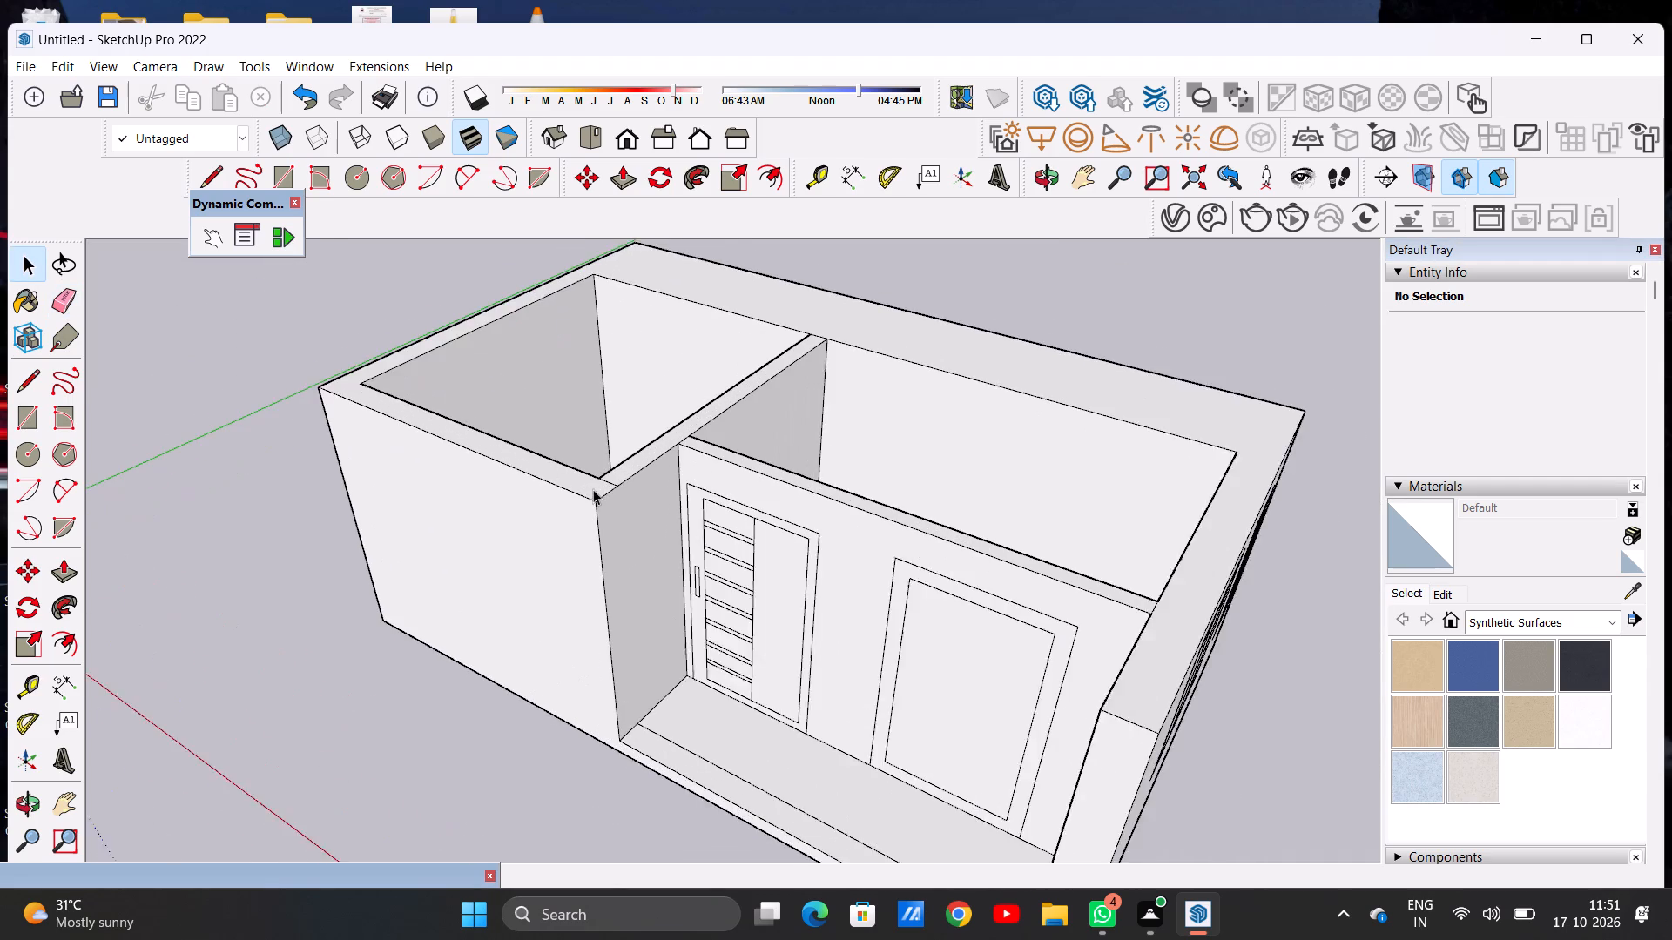
scroll(593, 489, up, 2)
middle_drag(559, 484, 854, 675)
scroll(673, 536, down, 7)
scroll(672, 538, up, 1)
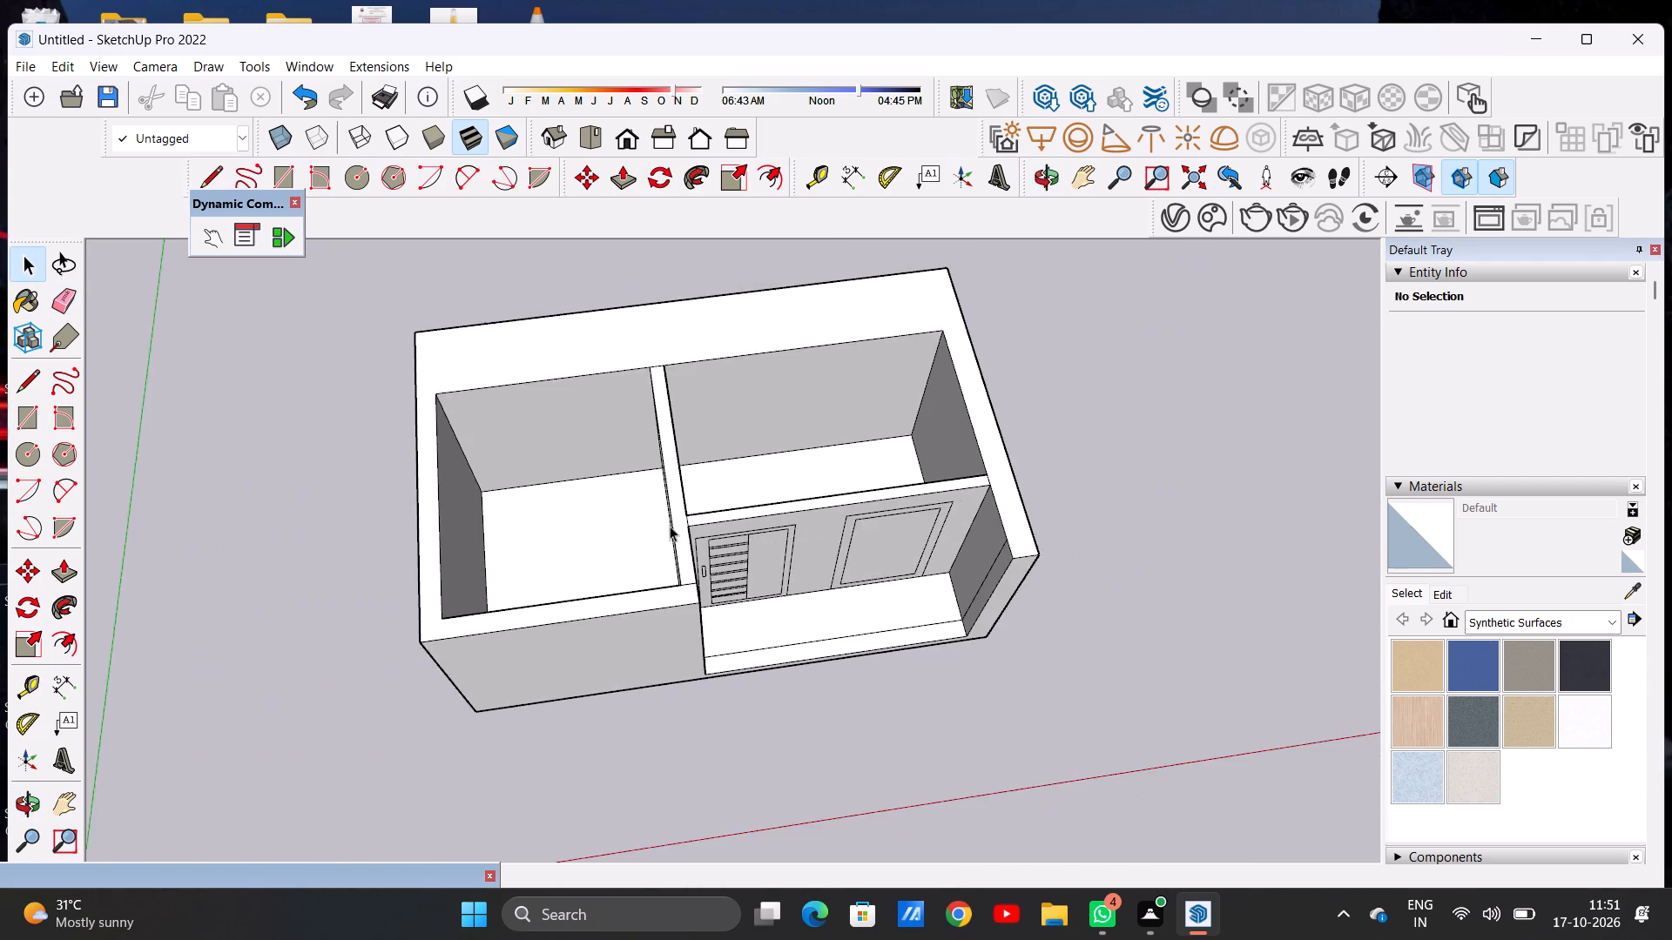
scroll(779, 491, up, 2)
scroll(692, 507, down, 6)
middle_drag(782, 482, 601, 602)
scroll(705, 499, up, 1)
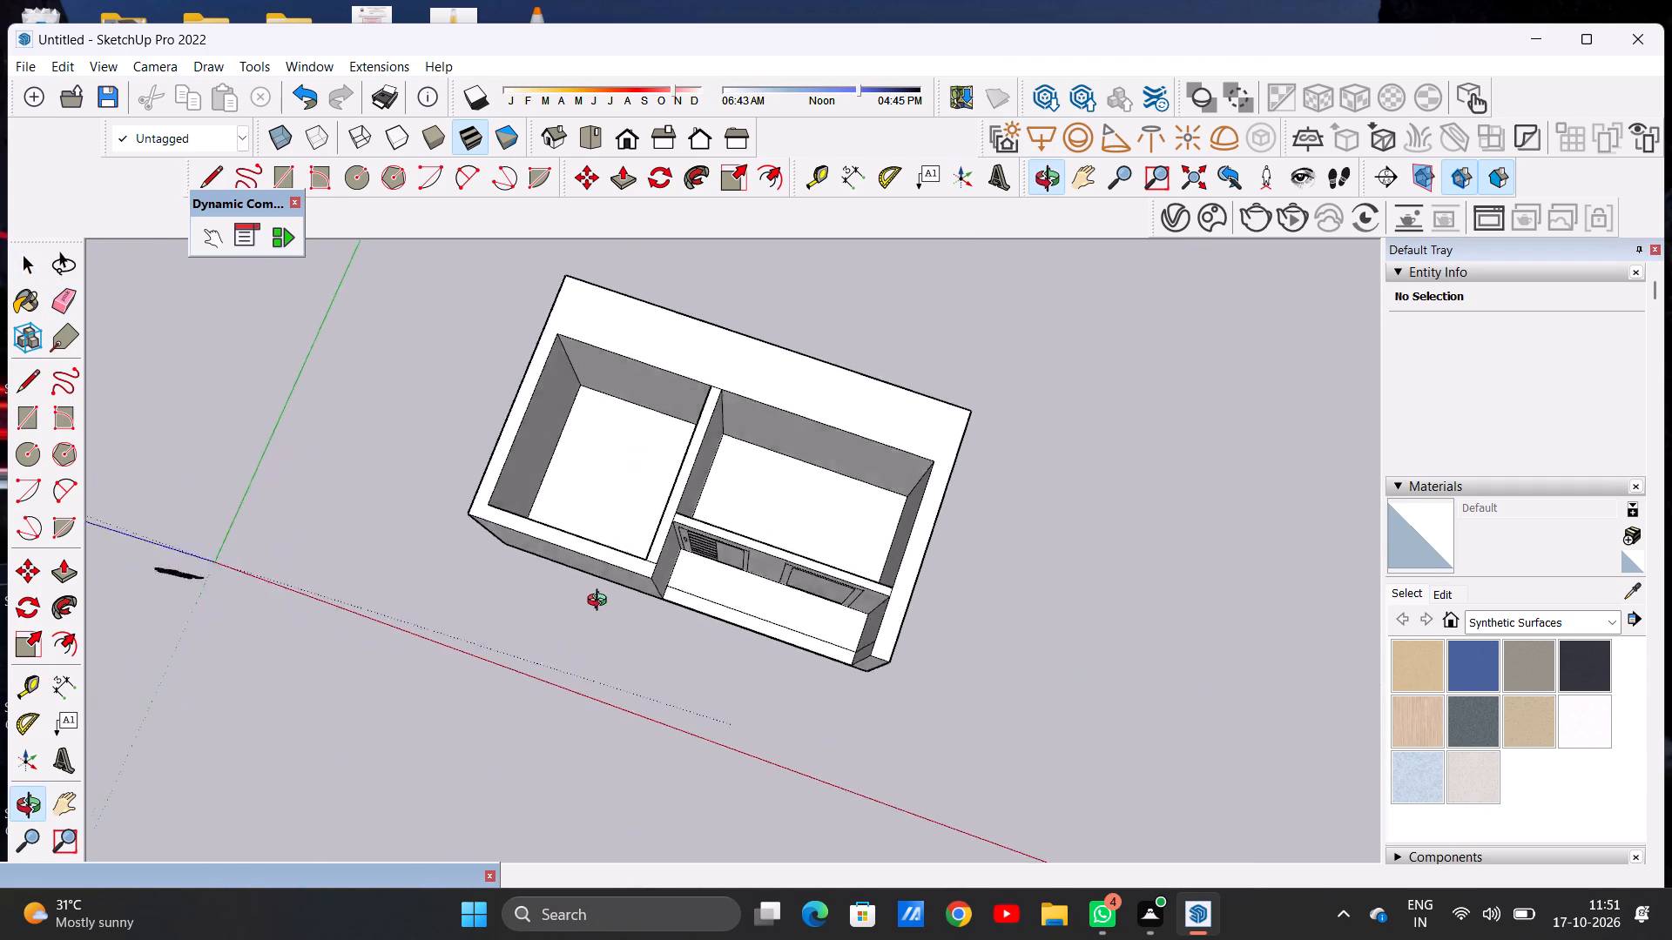
middle_drag(601, 602, 872, 581)
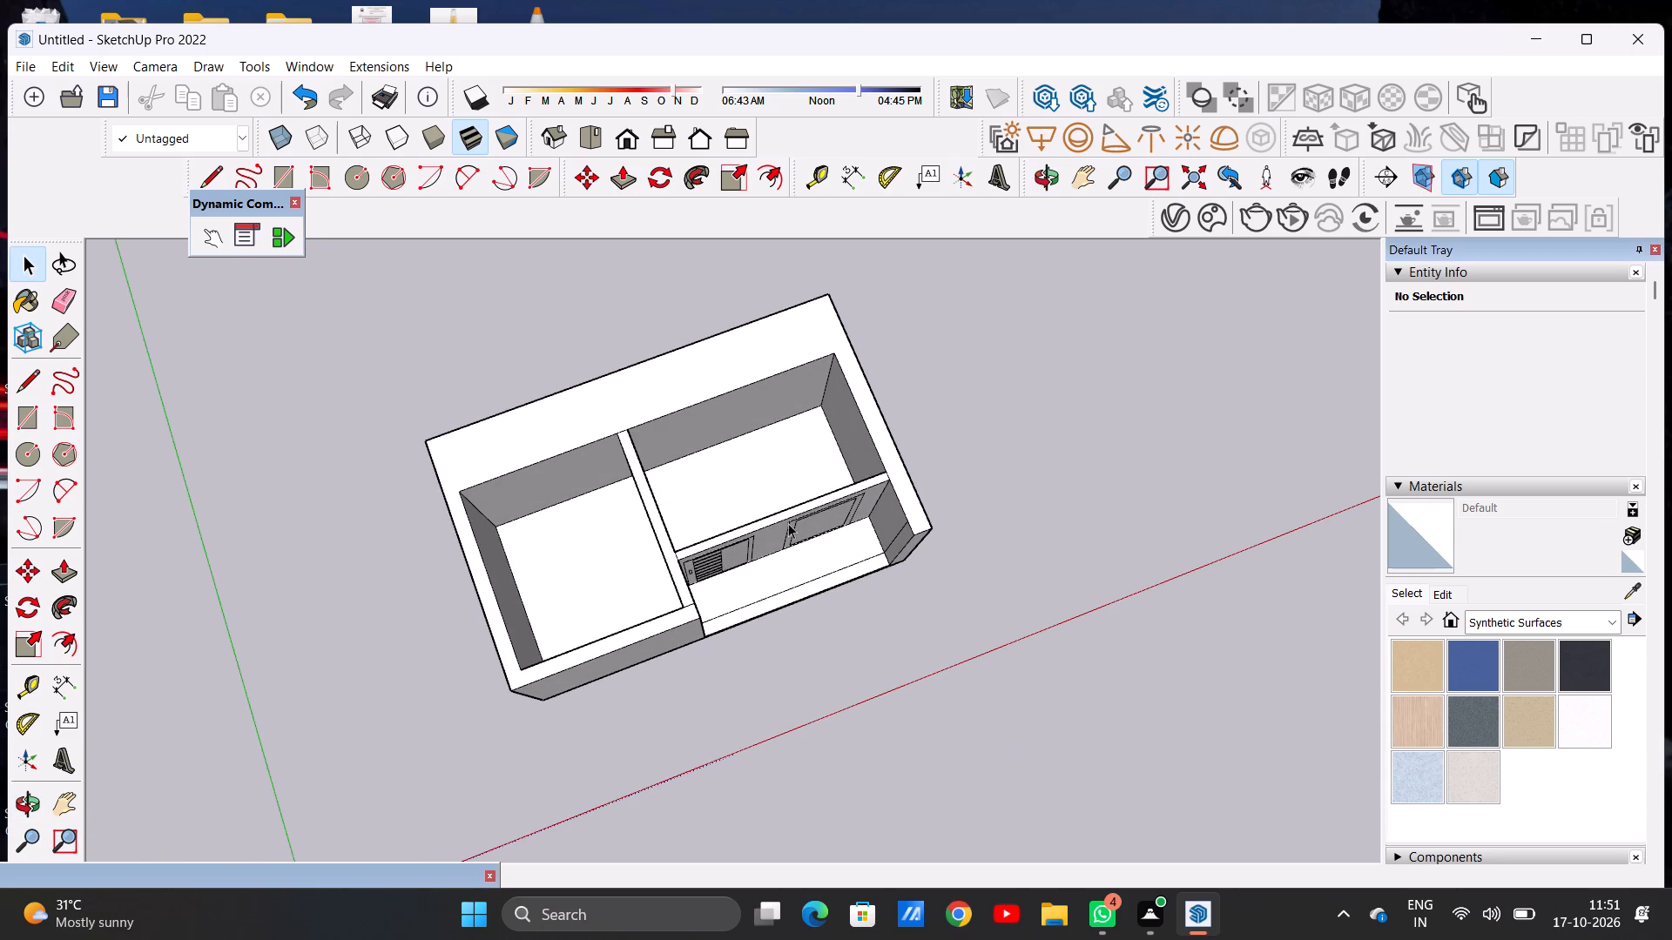
scroll(822, 465, down, 3)
scroll(689, 514, up, 12)
double_click(660, 546)
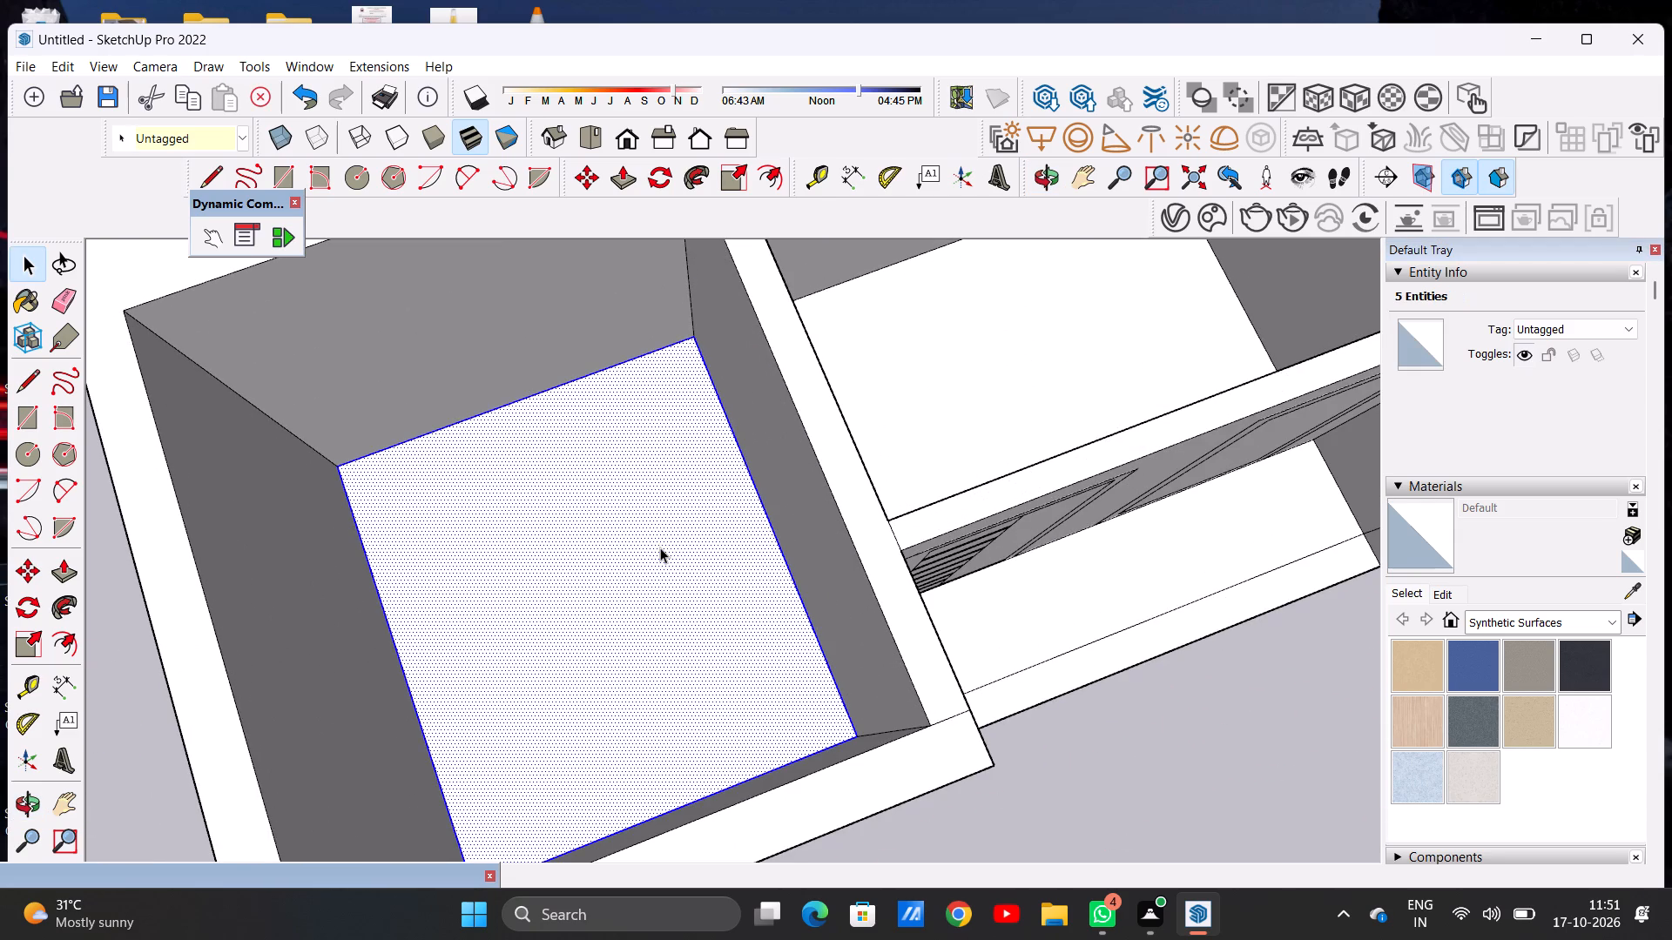
key(m)
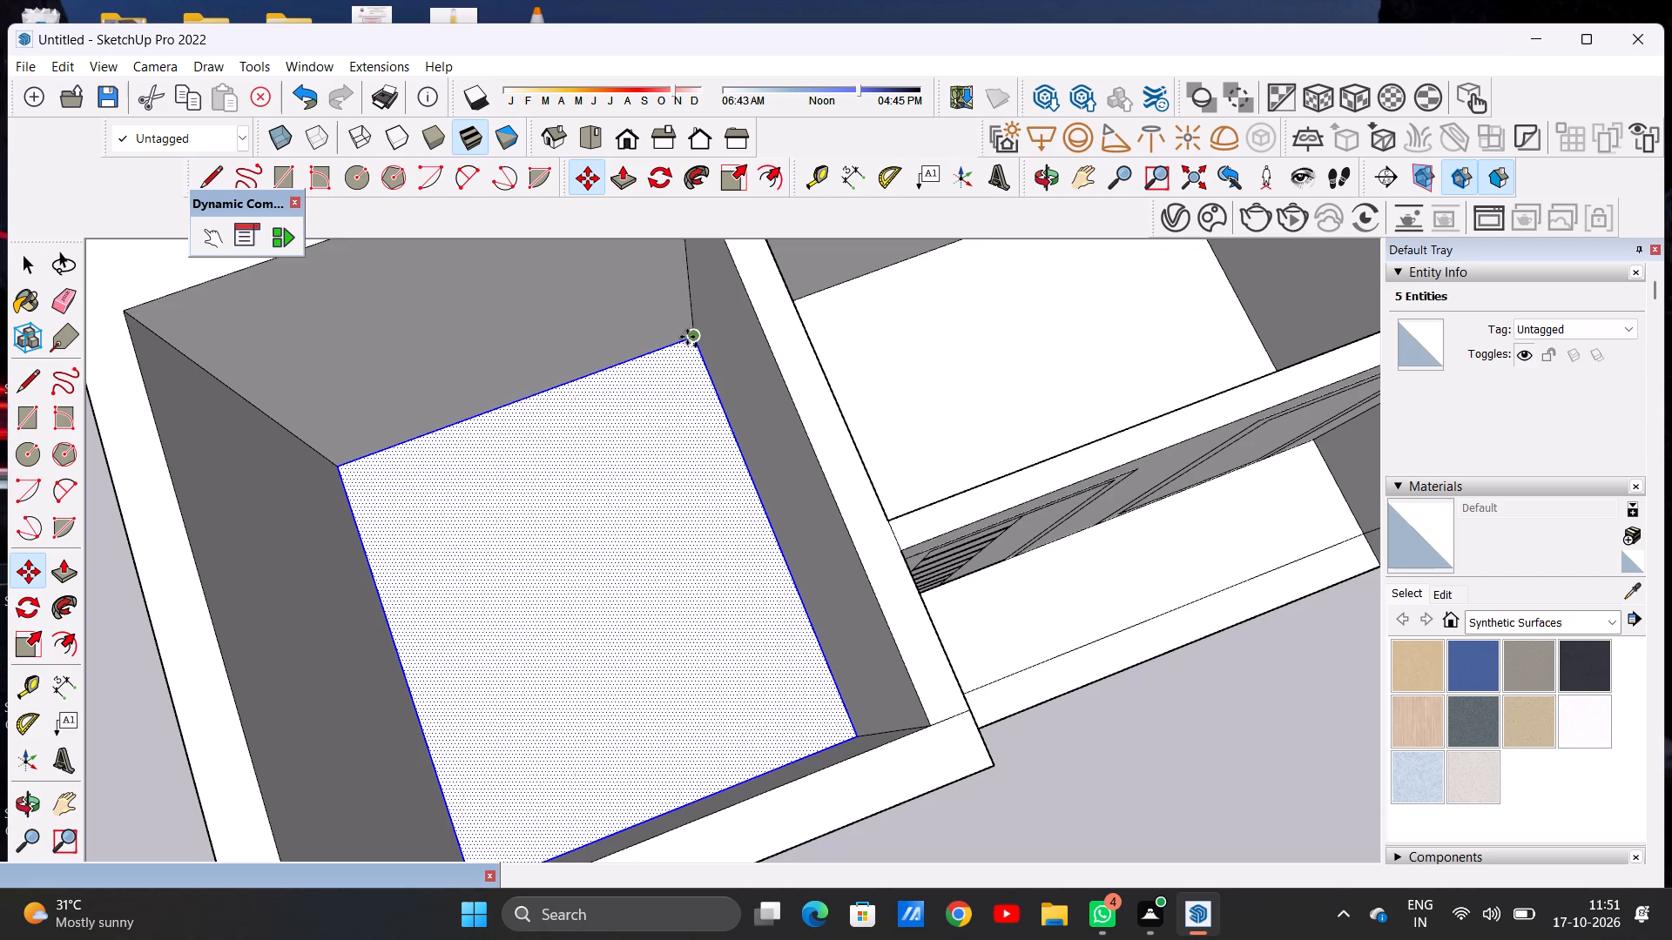
click(687, 337)
scroll(678, 339, down, 2)
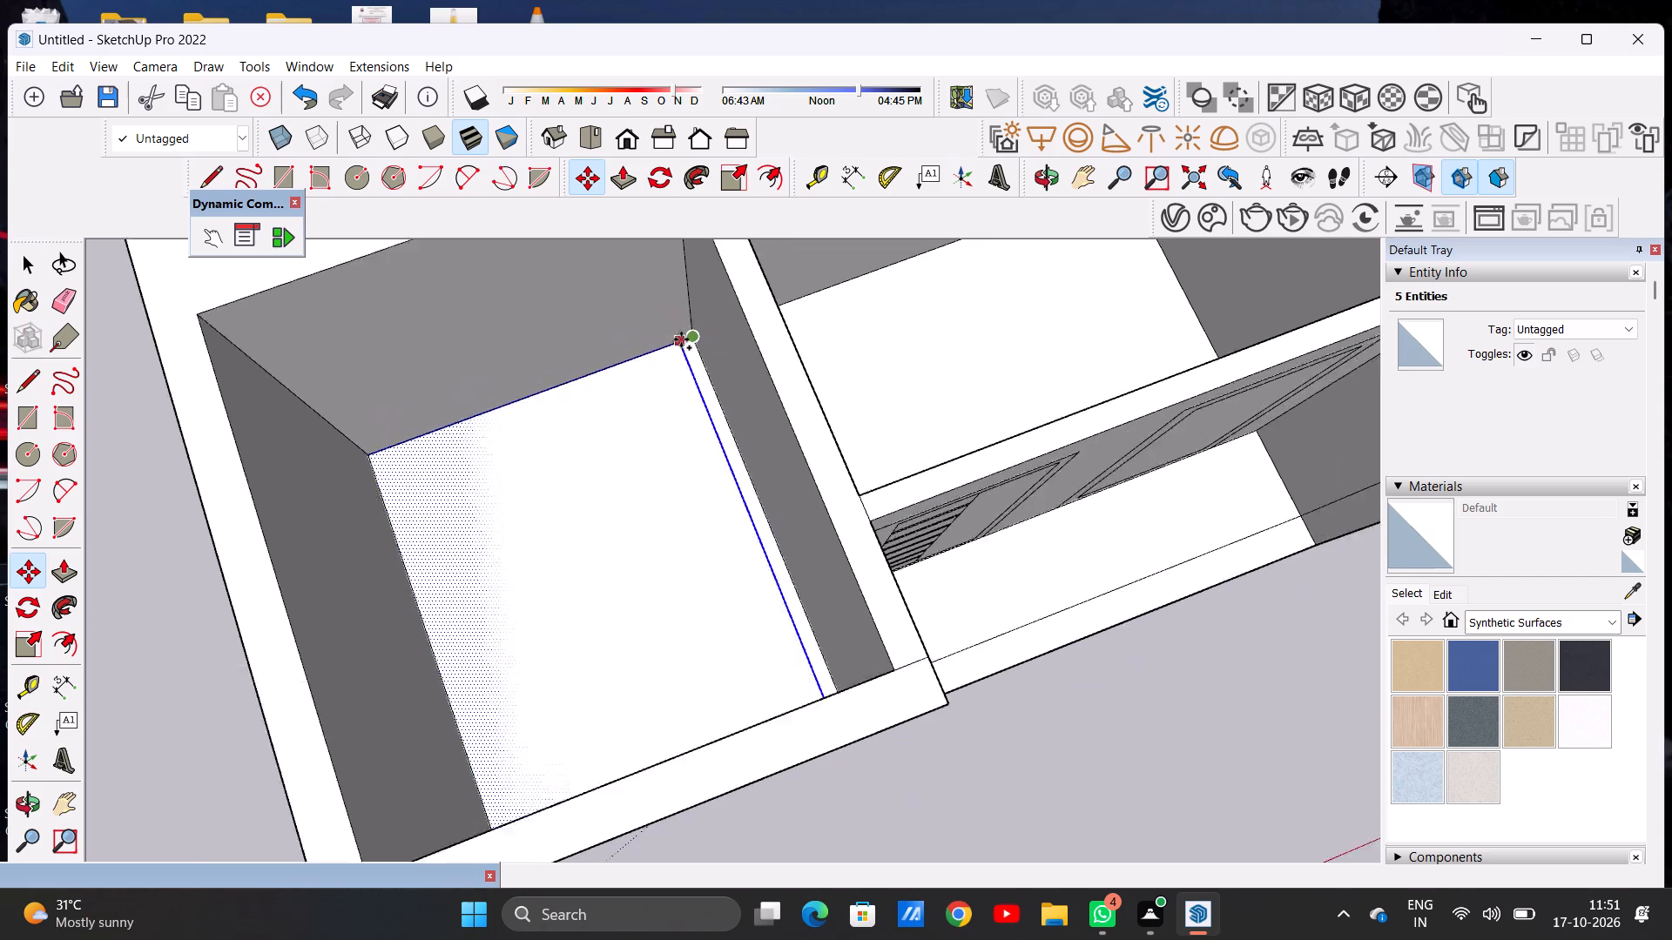
scroll(681, 339, down, 9)
scroll(691, 288, up, 6)
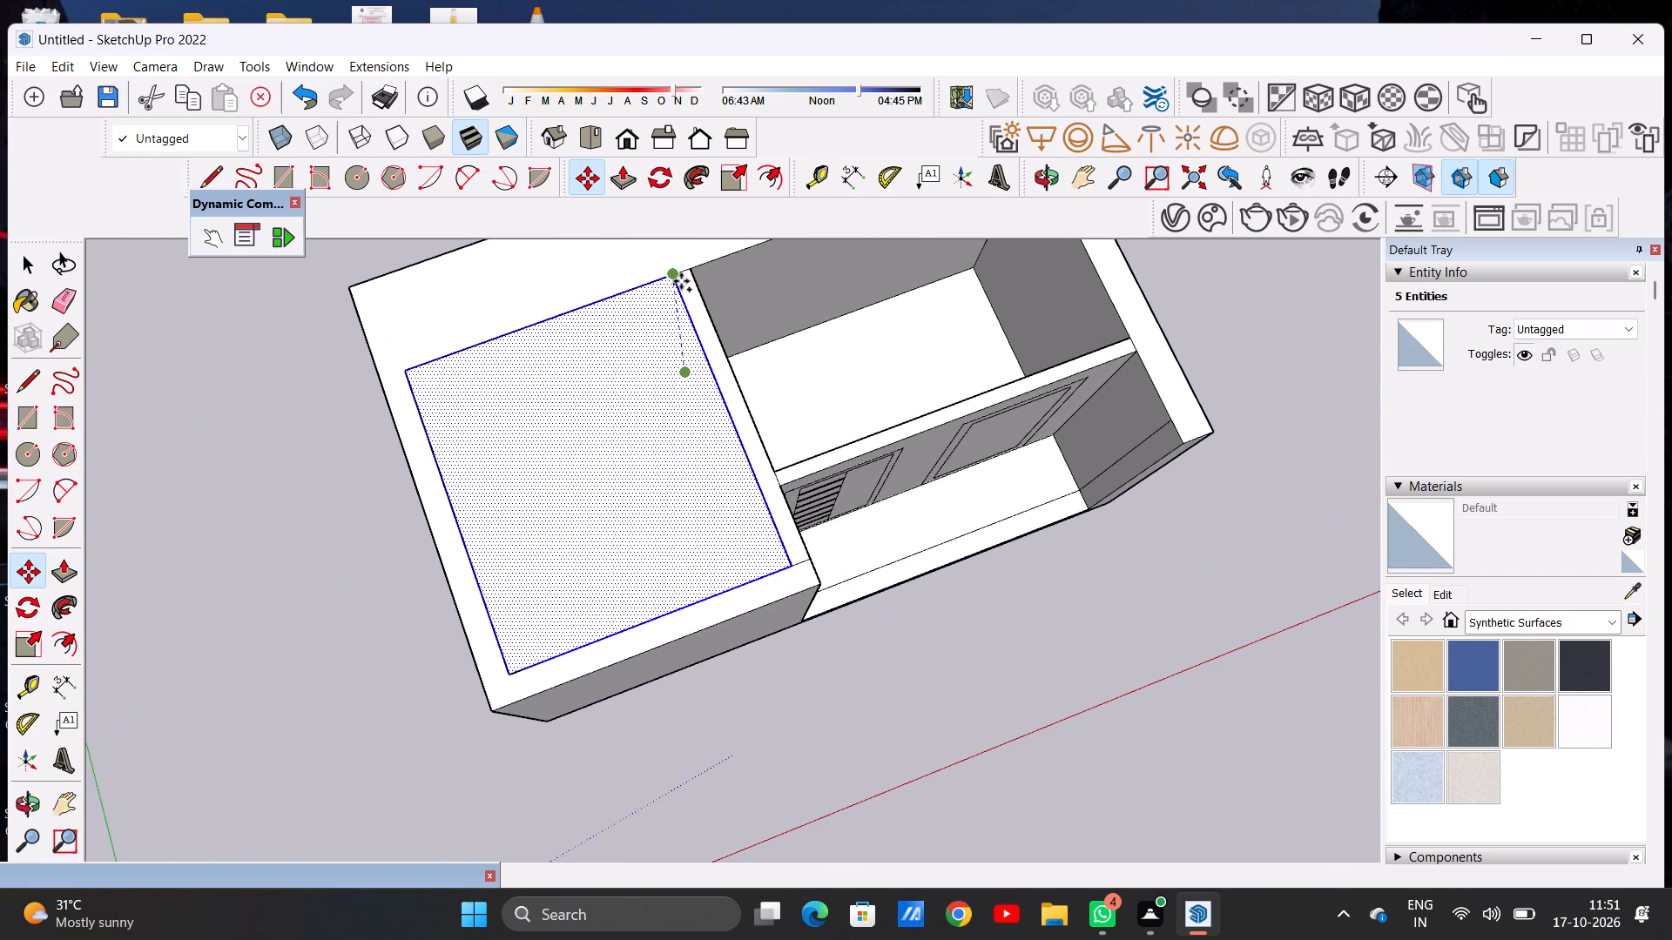
click(681, 281)
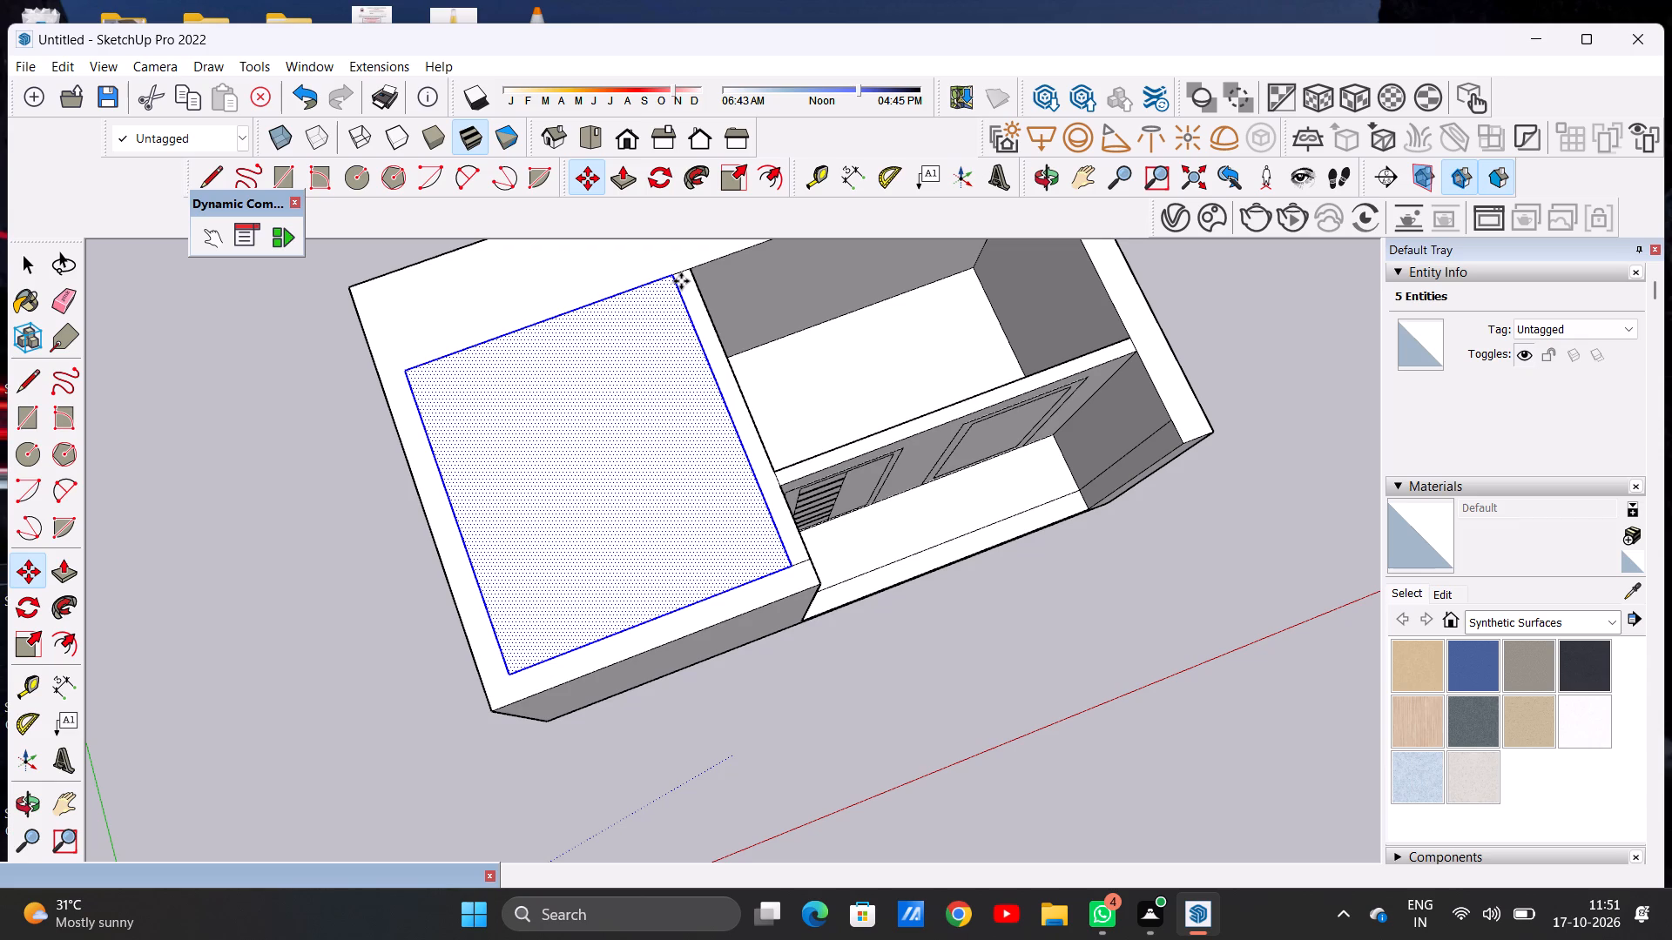
key(space)
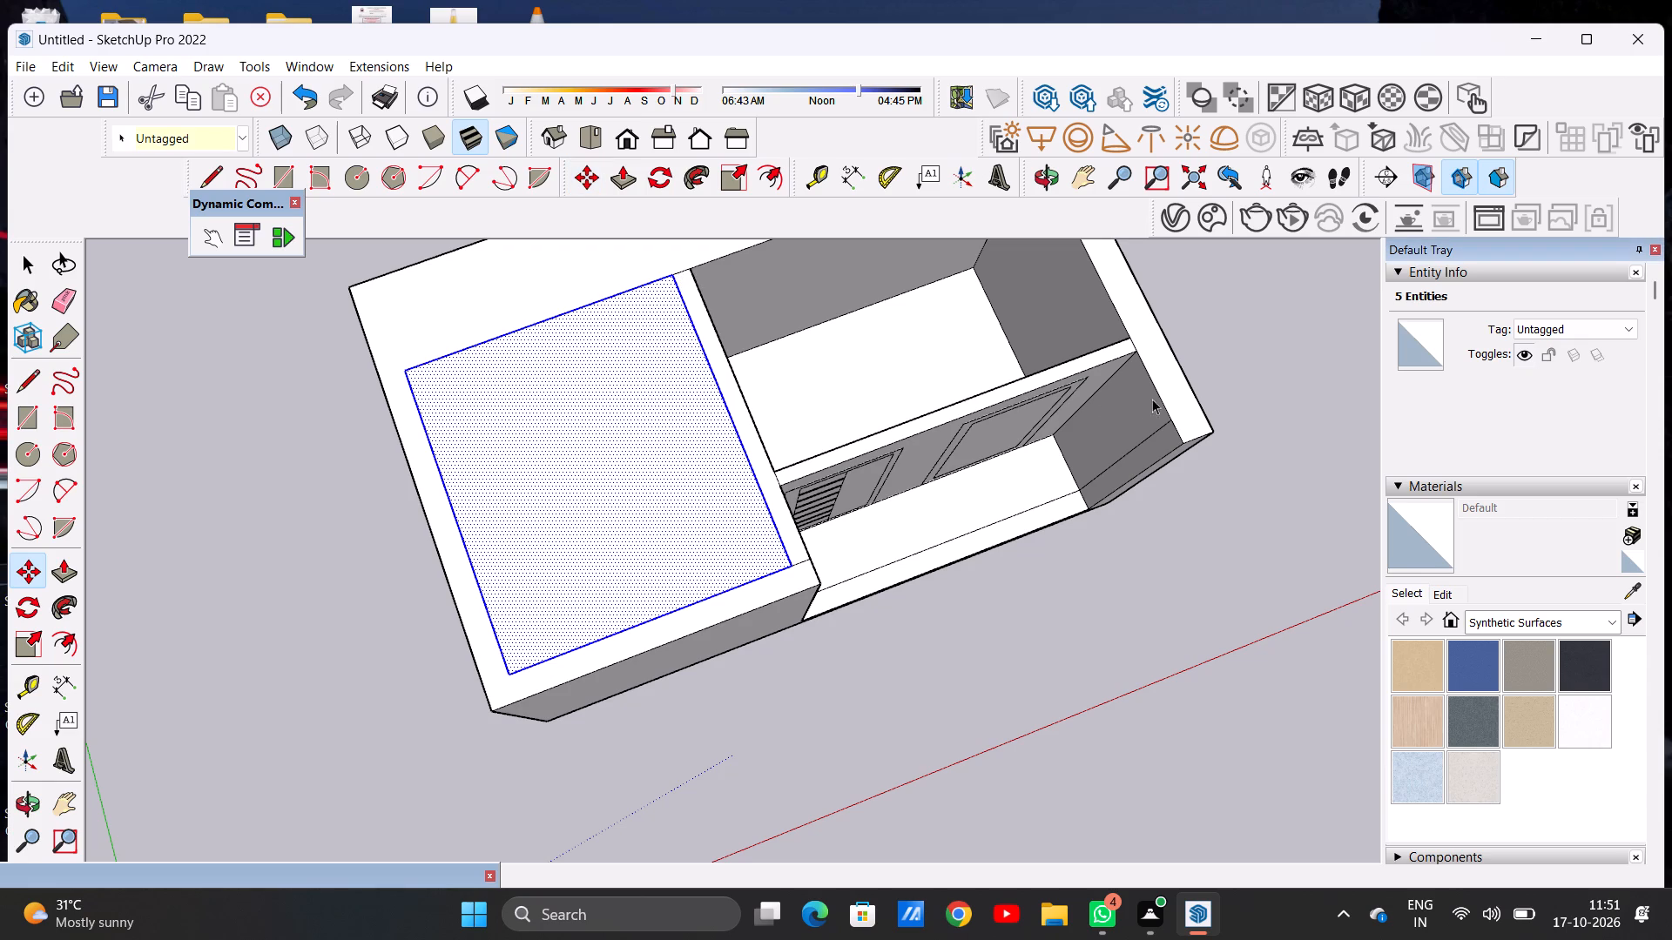
click(1199, 319)
Examine the raised face over the room and the building's front from lower angles.
scroll(839, 391, down, 4)
scroll(617, 423, down, 5)
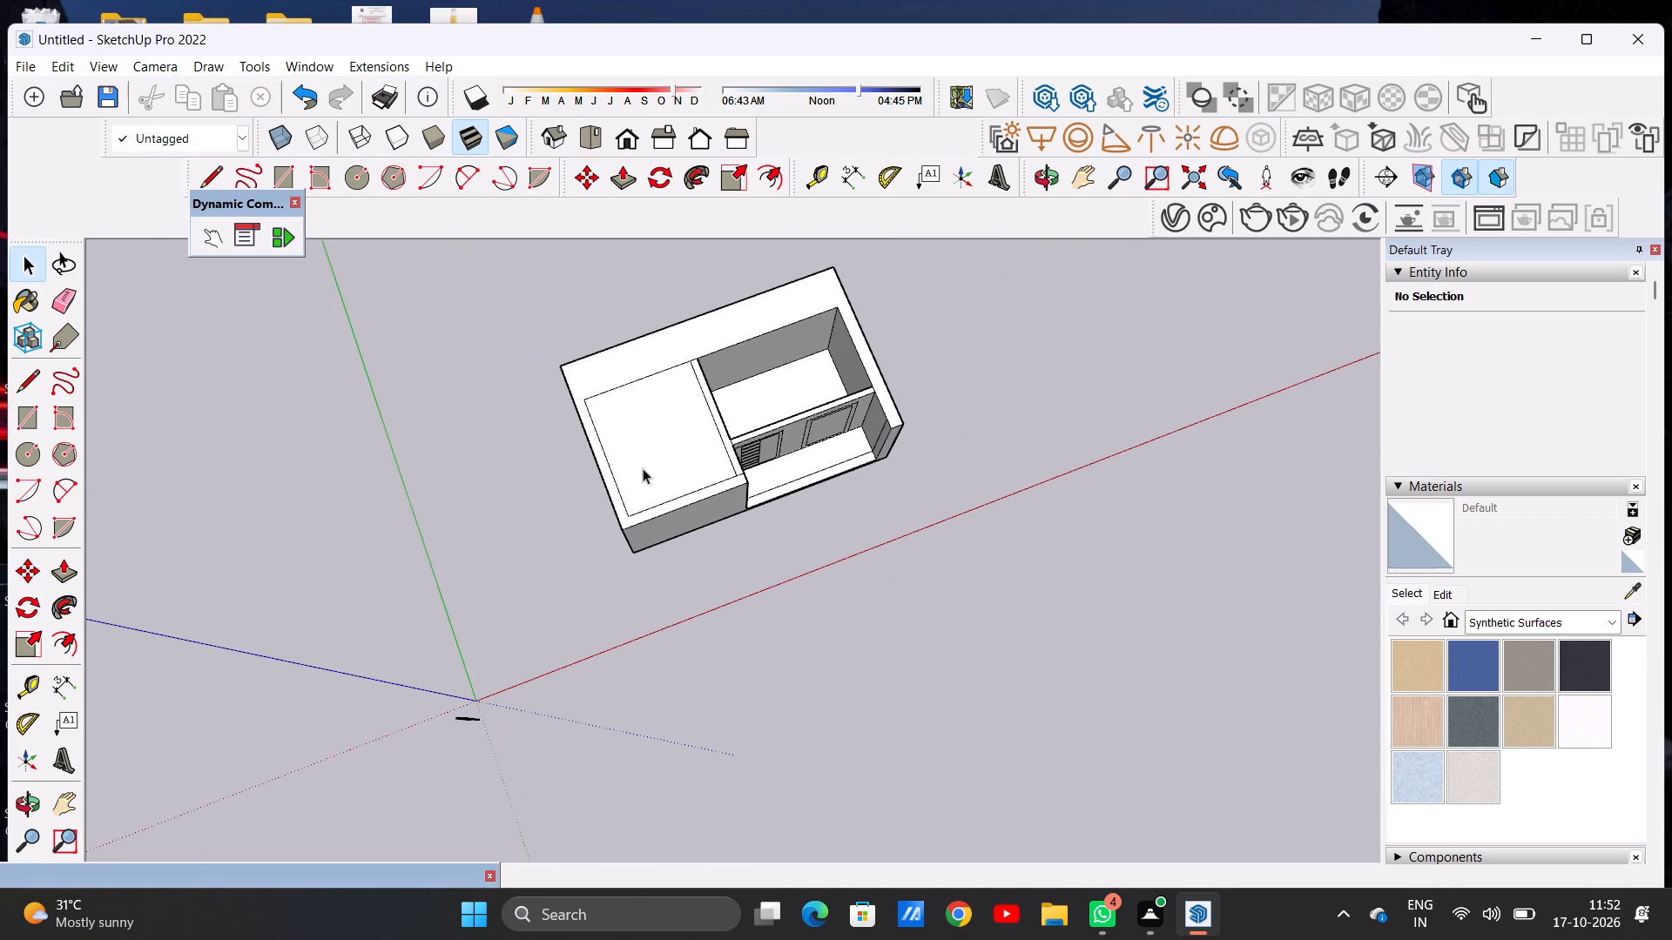
middle_drag(730, 500, 638, 381)
middle_drag(774, 489, 754, 377)
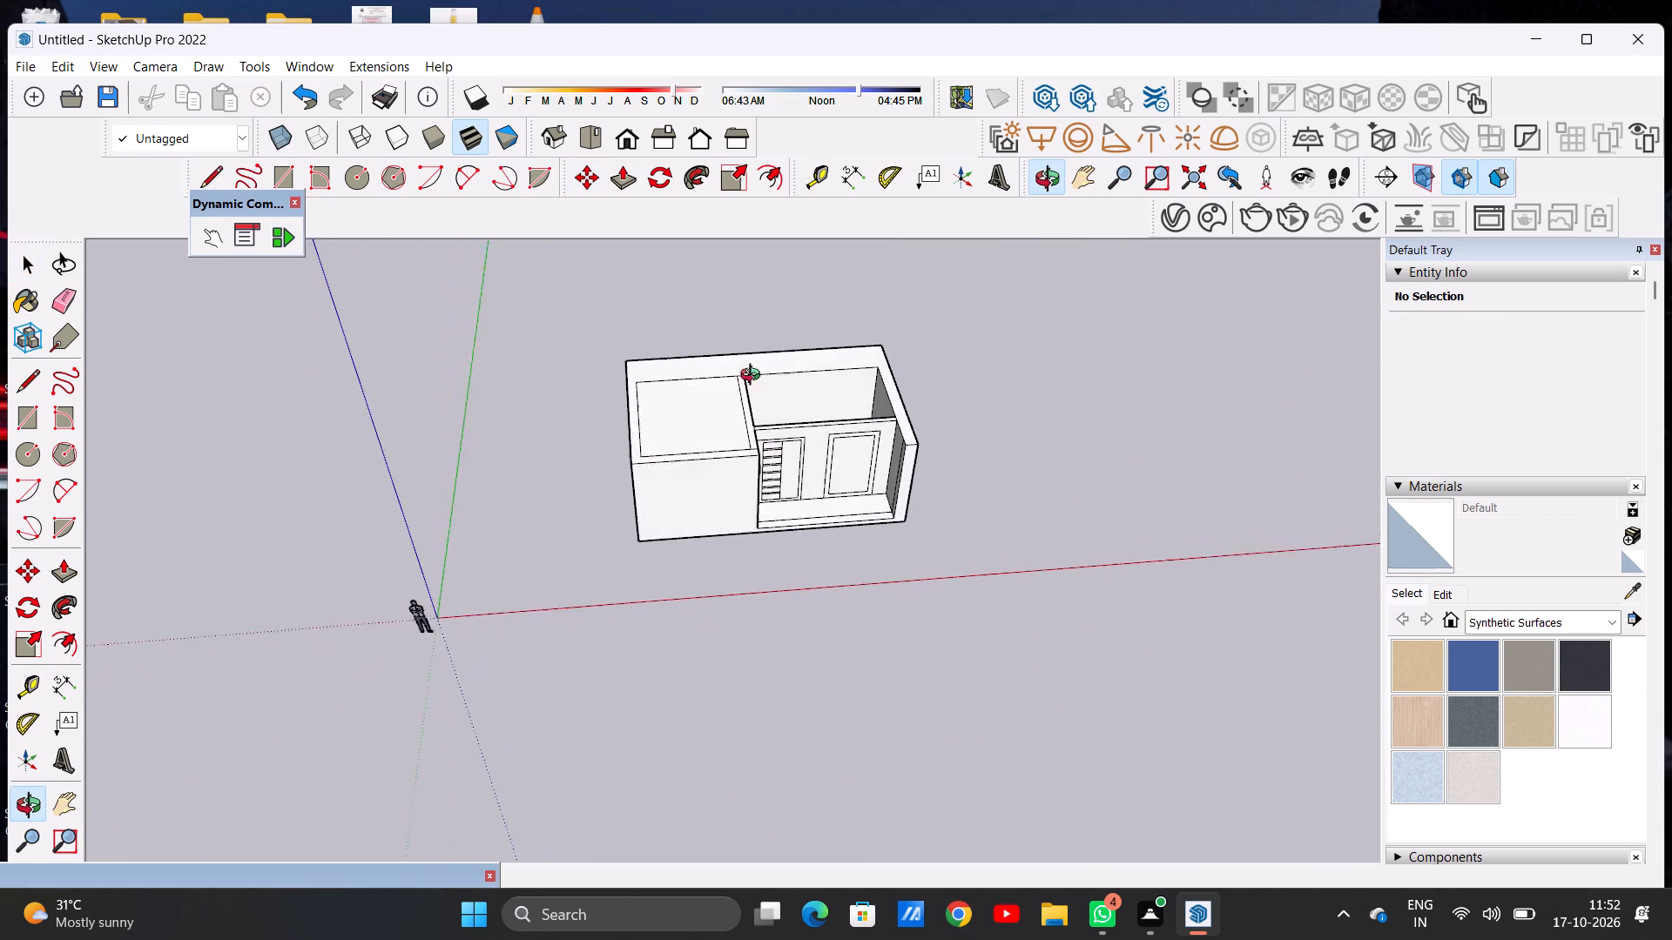
middle_drag(754, 377, 742, 363)
middle_drag(771, 515, 774, 365)
scroll(813, 453, up, 5)
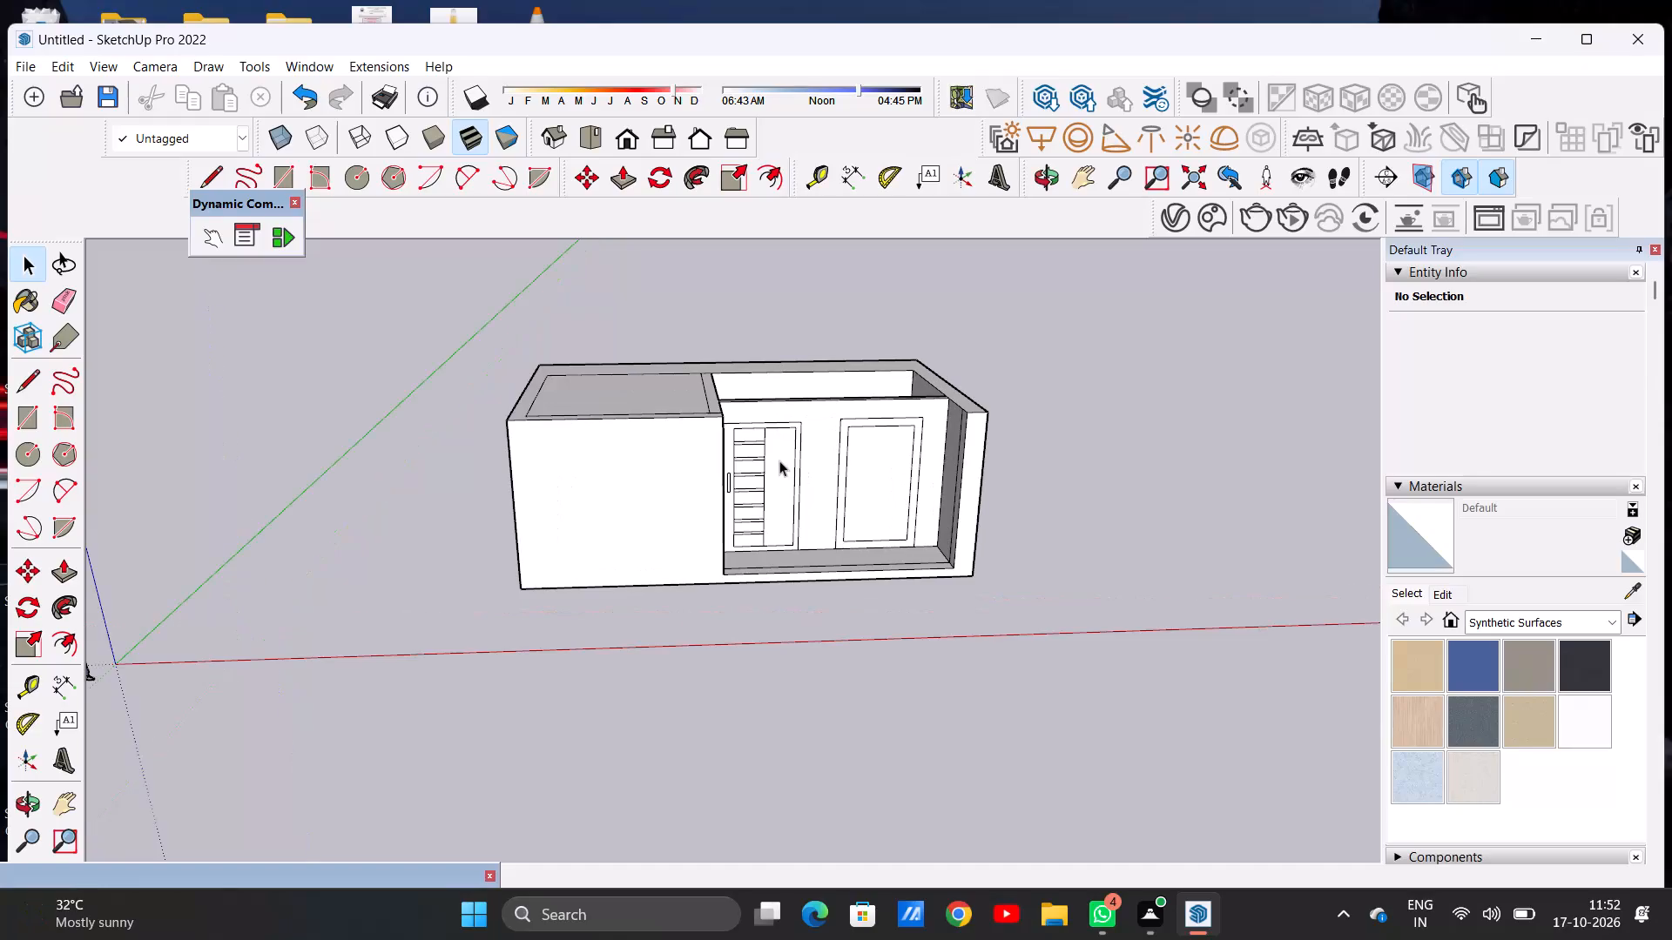
Examine the closed room's top face, the recessed door wall and the open room behind it from several angles.
middle_drag(959, 465, 786, 497)
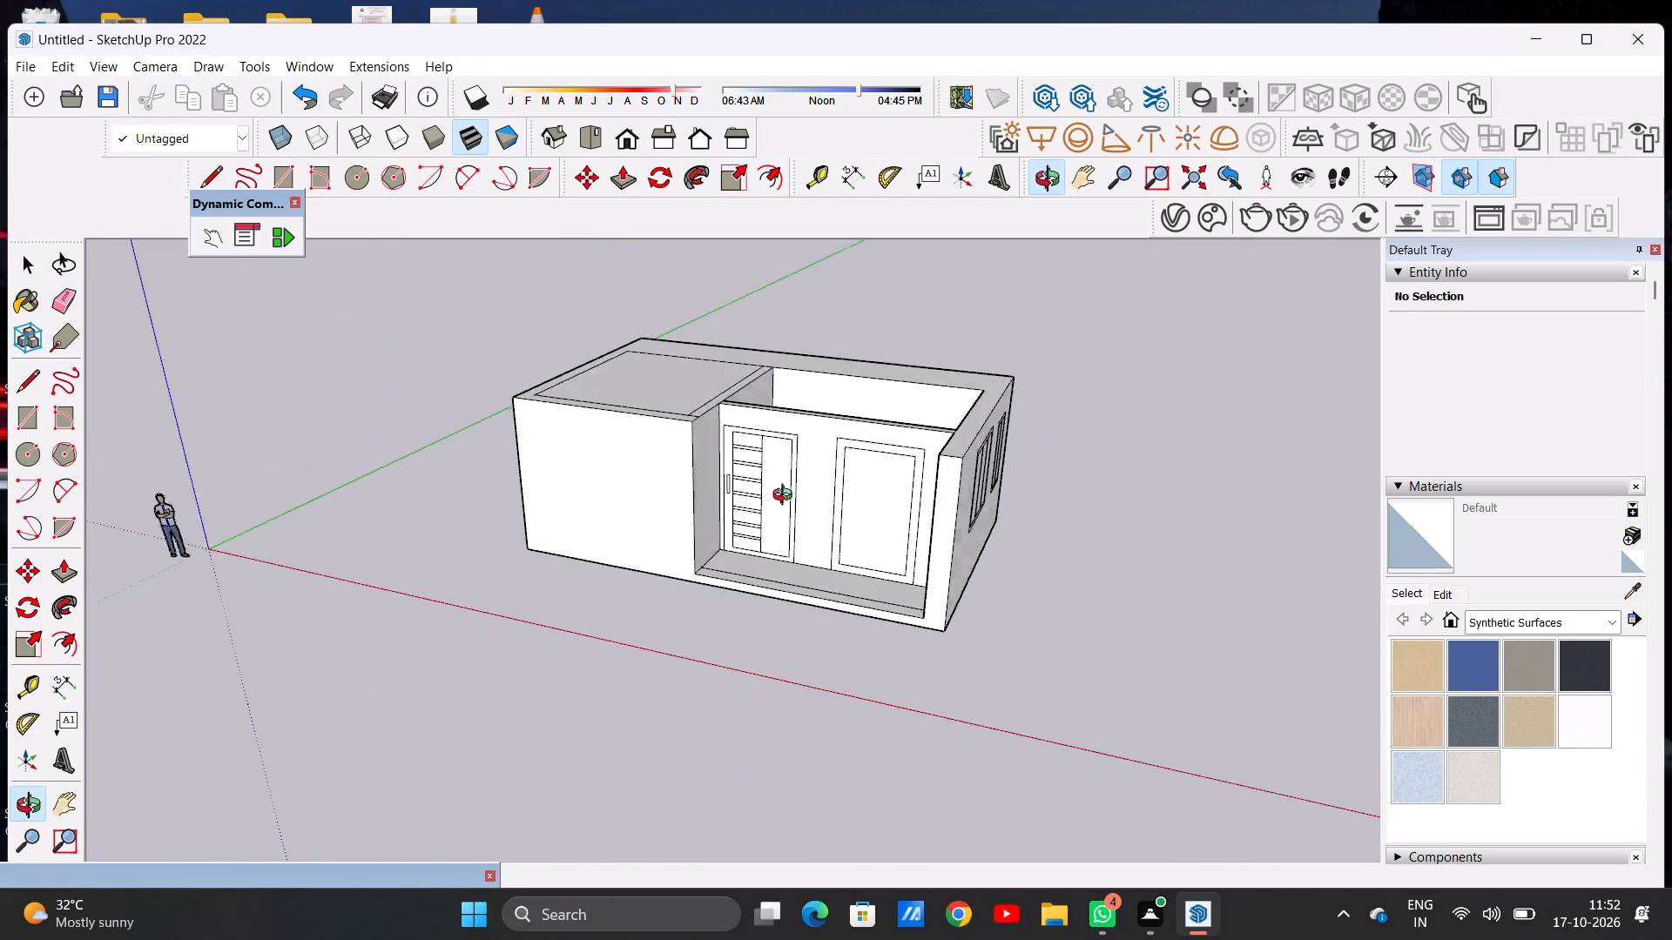
middle_drag(786, 497, 877, 545)
middle_drag(710, 401, 758, 509)
scroll(696, 456, up, 1)
scroll(734, 544, down, 5)
scroll(765, 437, up, 7)
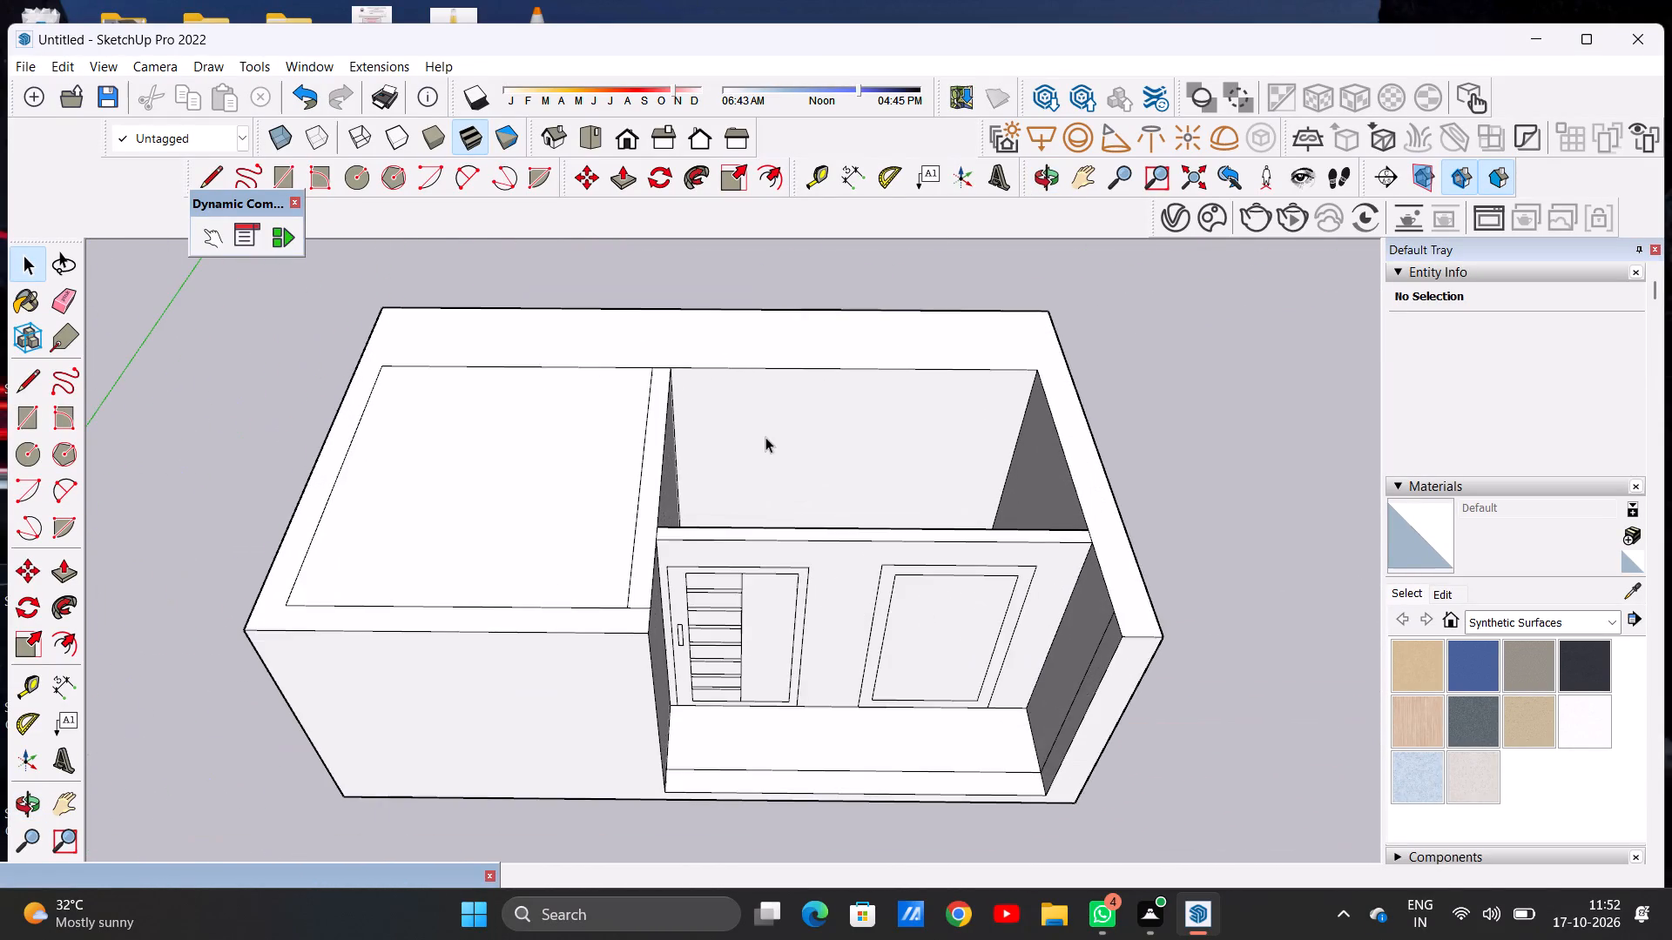
scroll(765, 437, up, 1)
middle_drag(576, 558, 585, 455)
scroll(581, 508, up, 3)
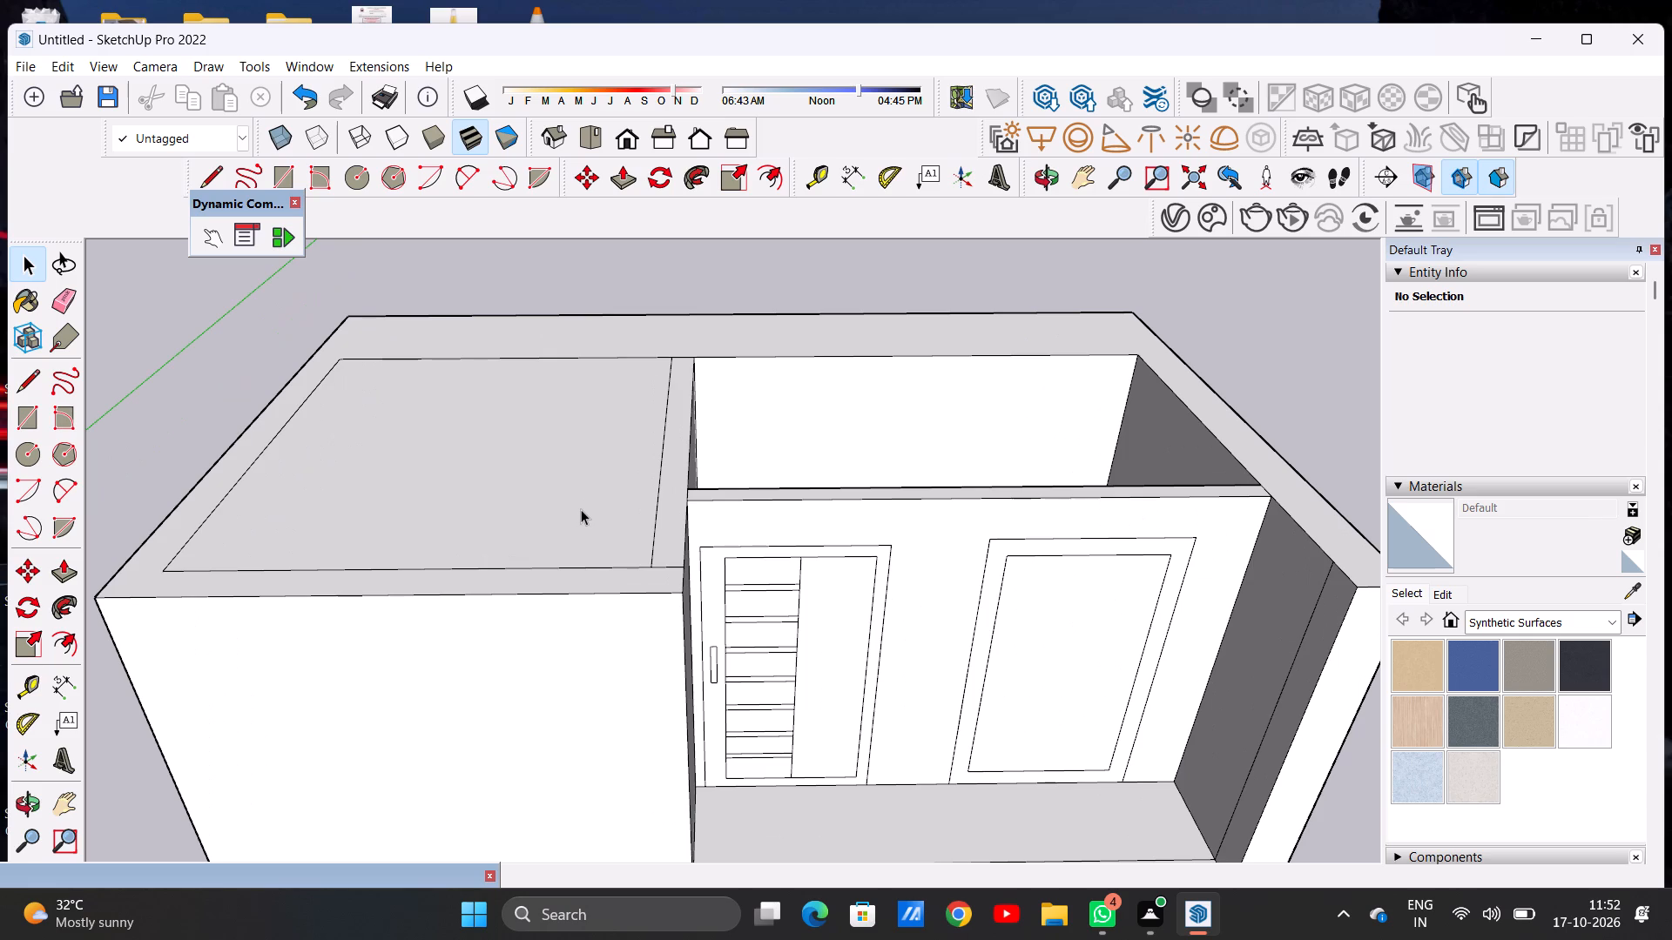
scroll(561, 500, down, 10)
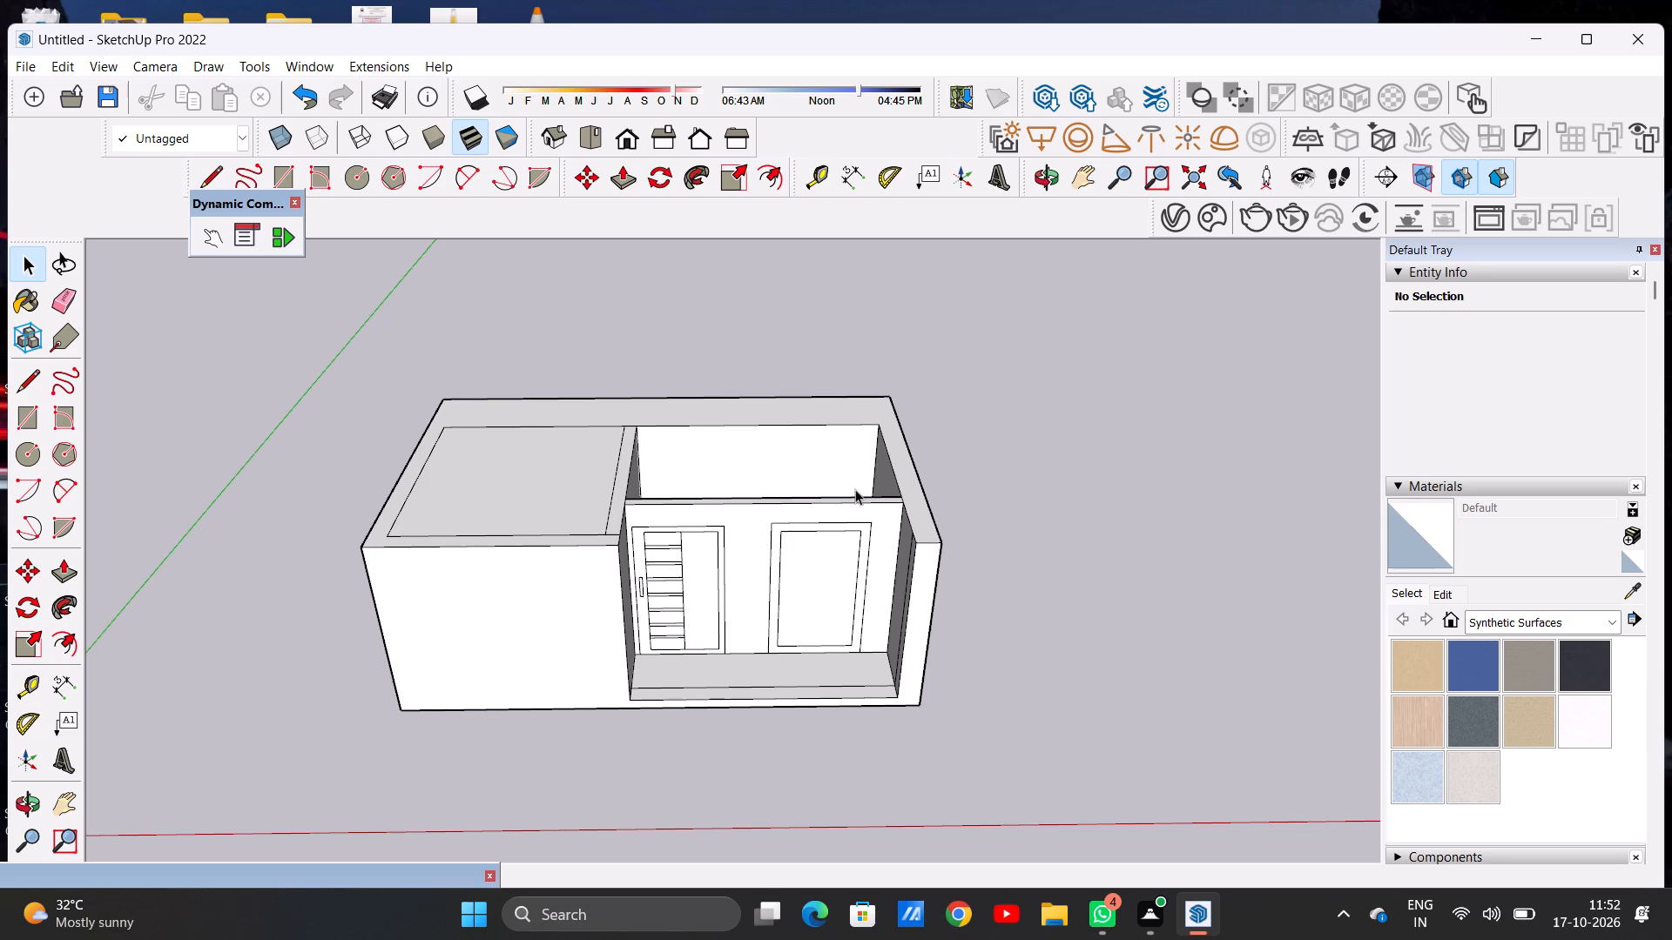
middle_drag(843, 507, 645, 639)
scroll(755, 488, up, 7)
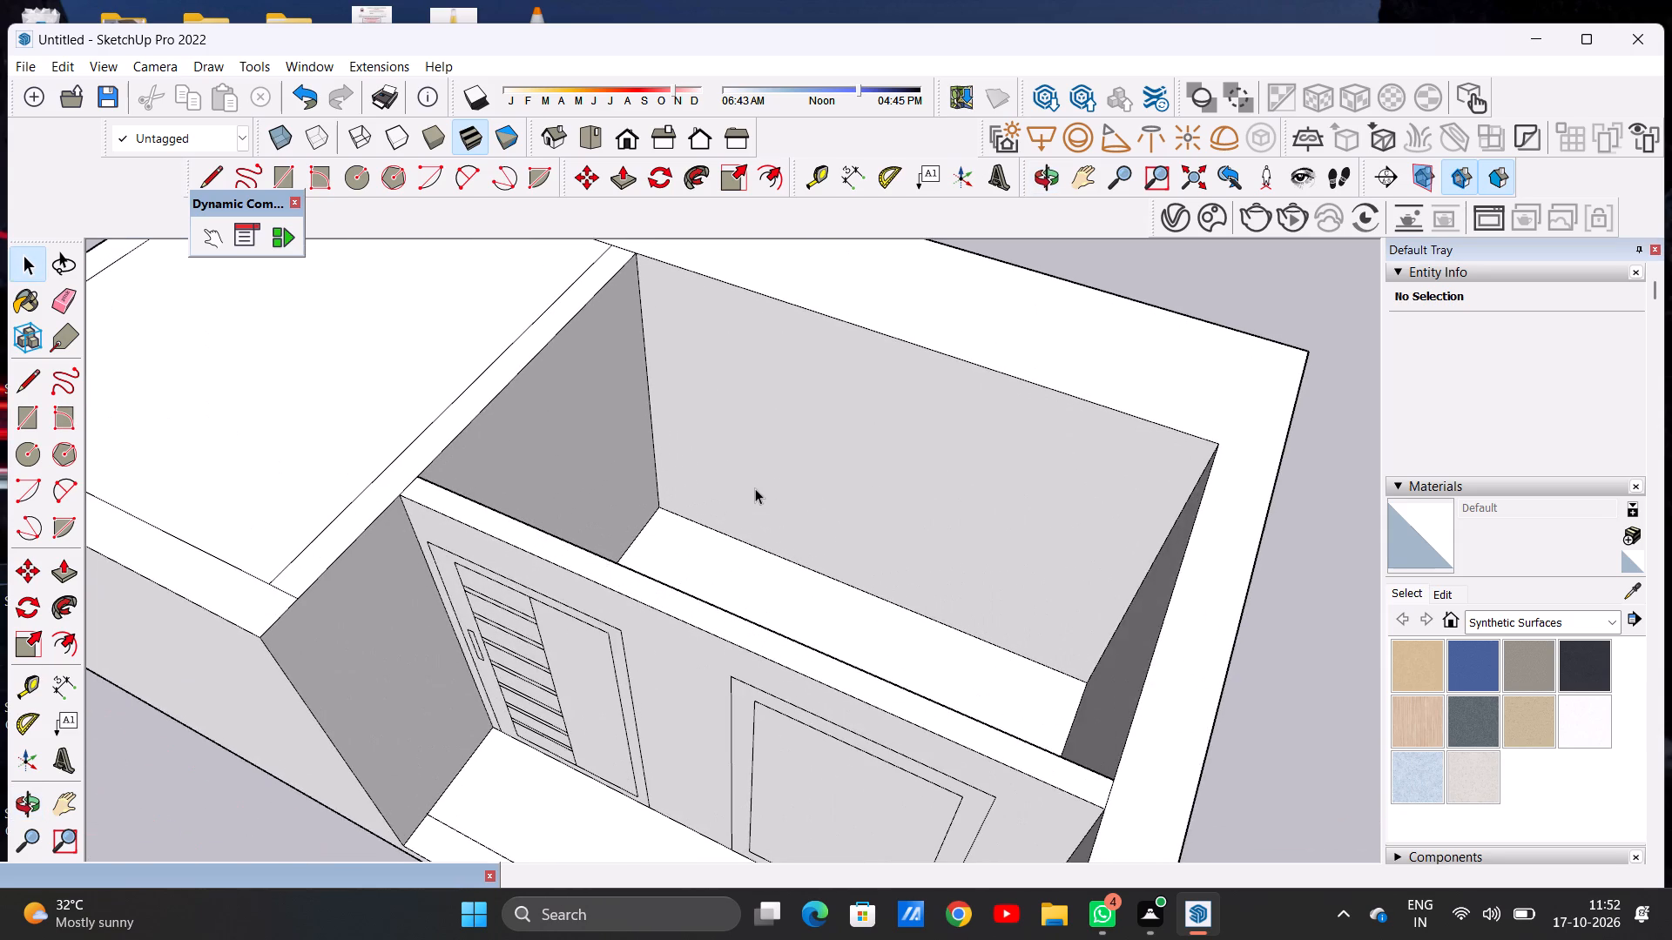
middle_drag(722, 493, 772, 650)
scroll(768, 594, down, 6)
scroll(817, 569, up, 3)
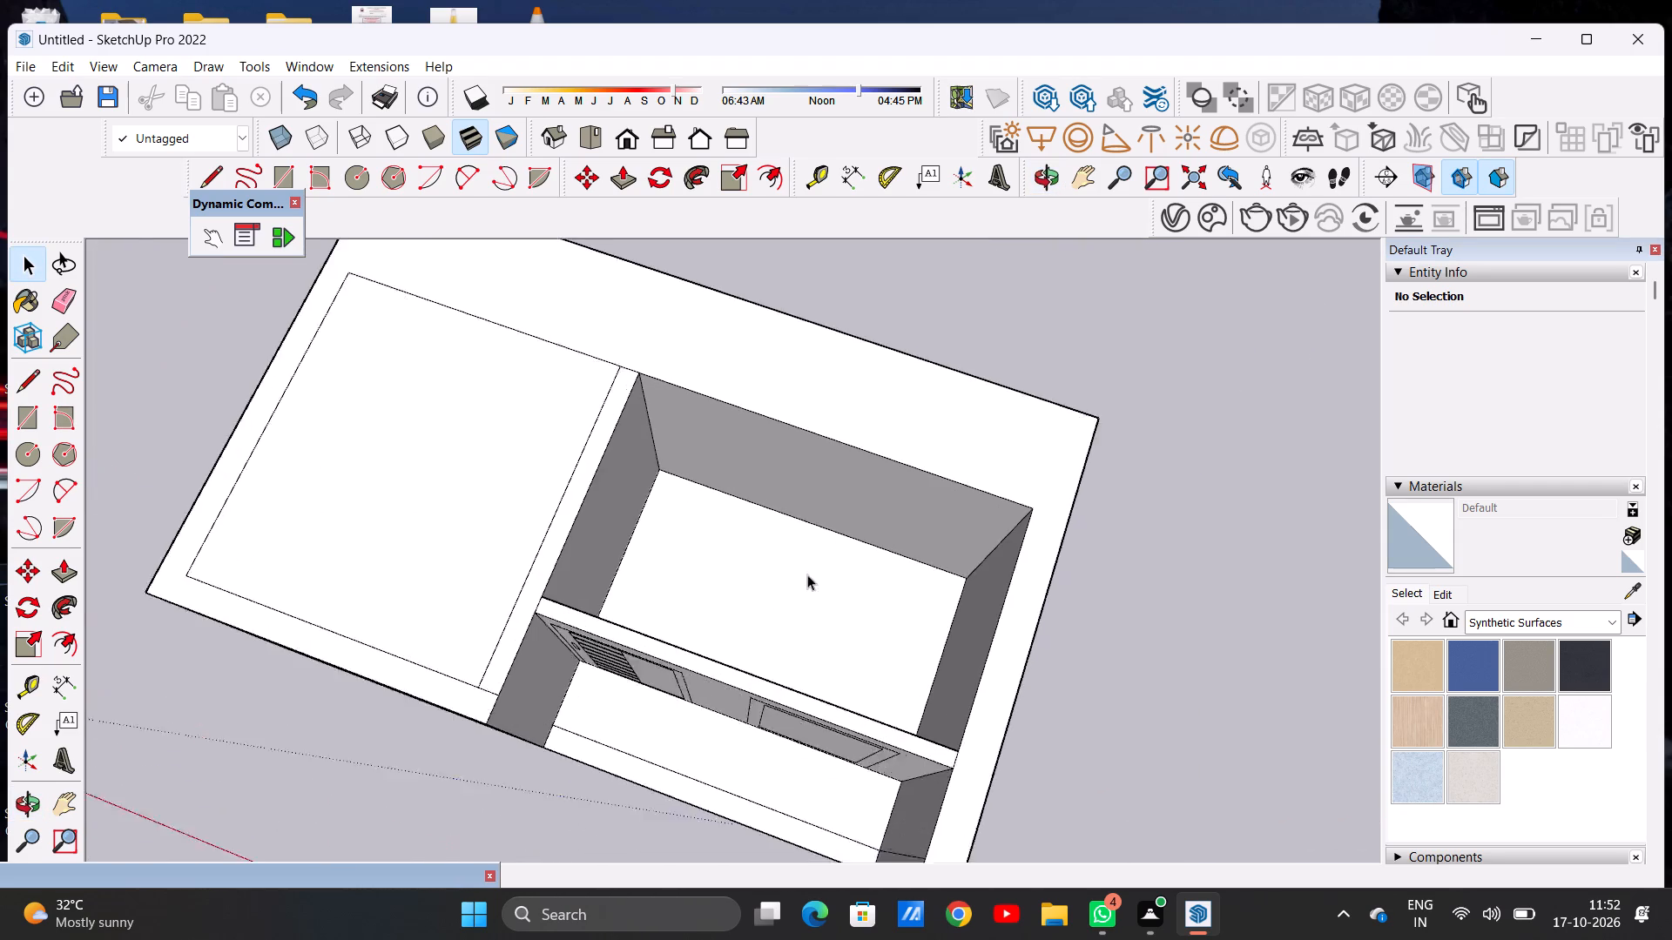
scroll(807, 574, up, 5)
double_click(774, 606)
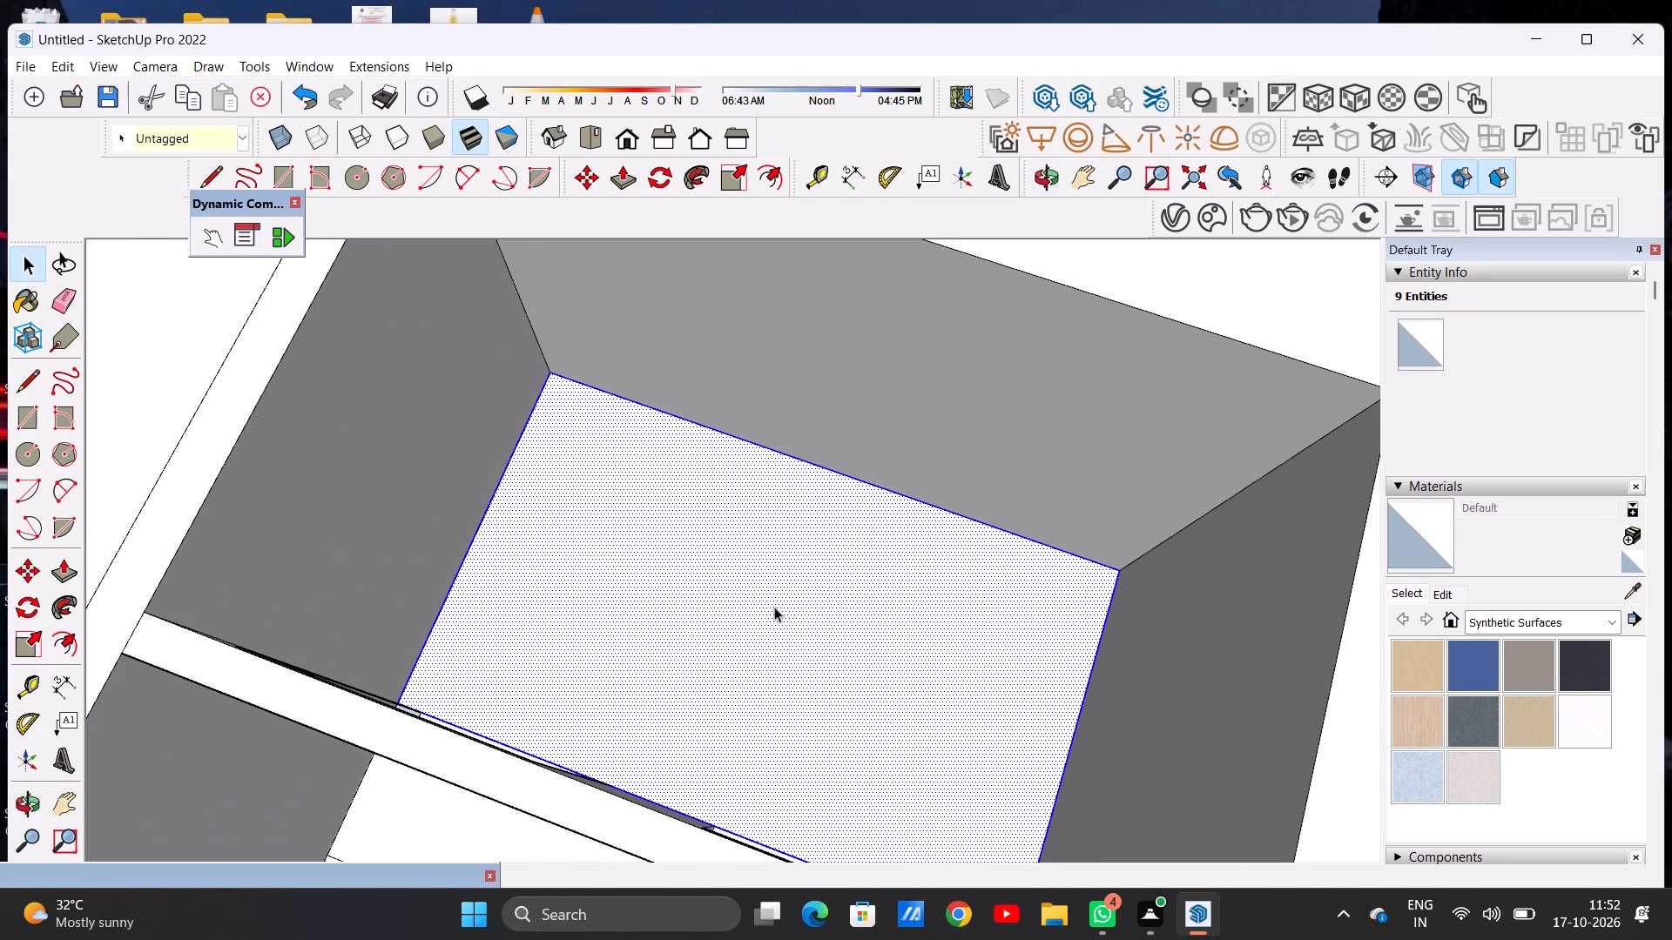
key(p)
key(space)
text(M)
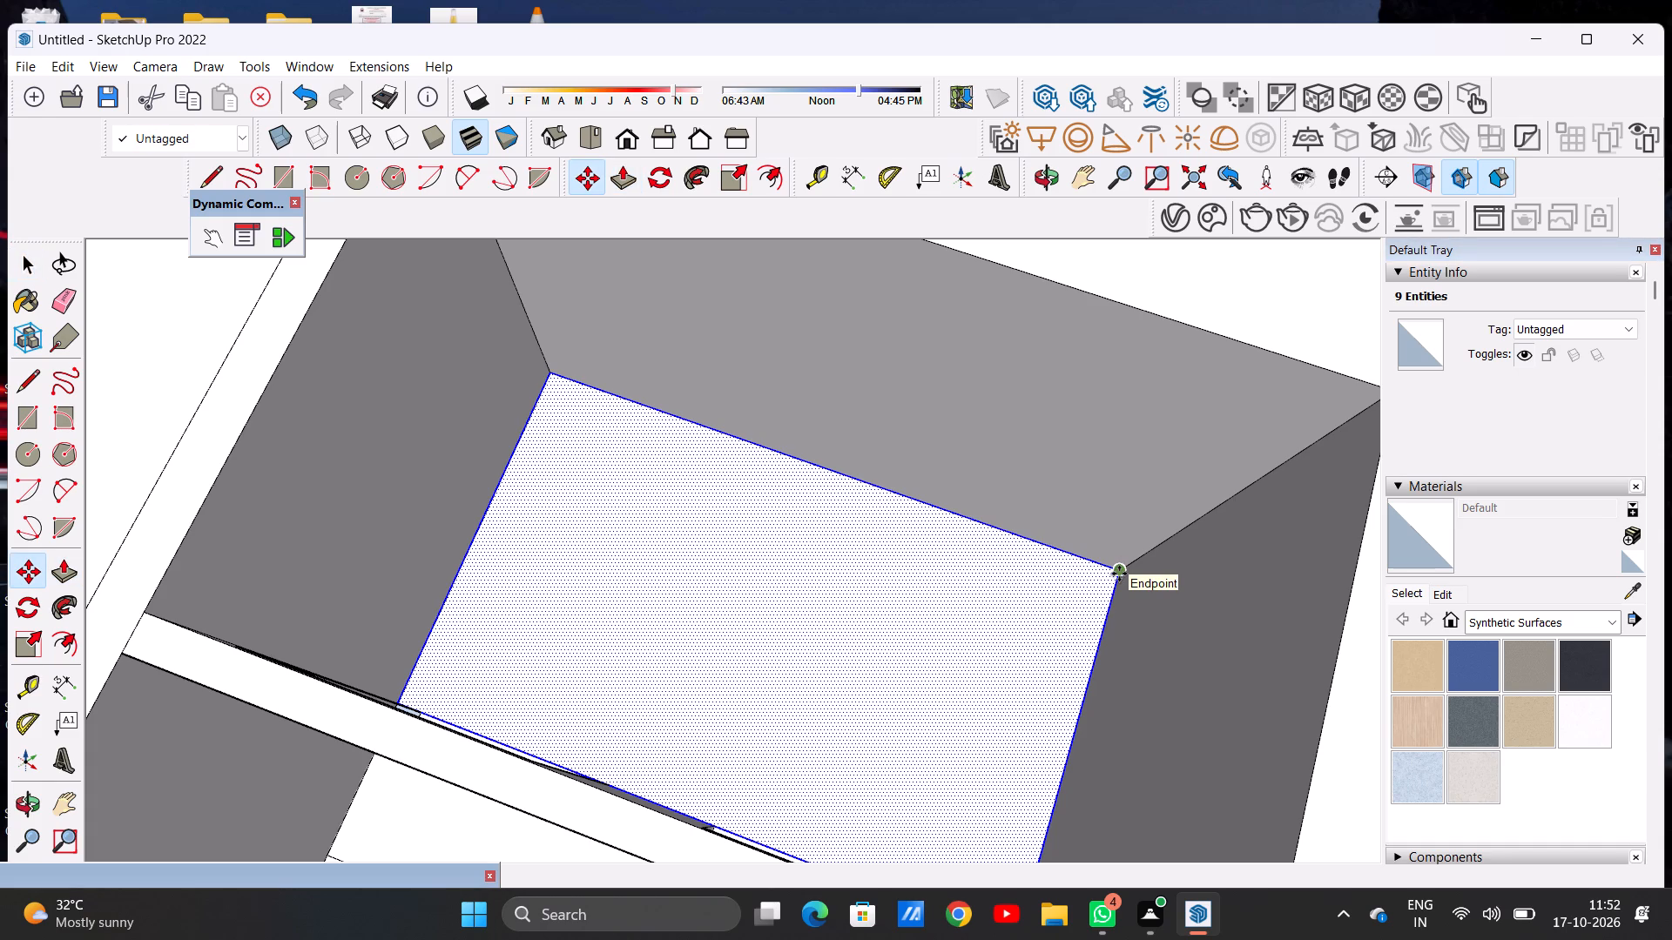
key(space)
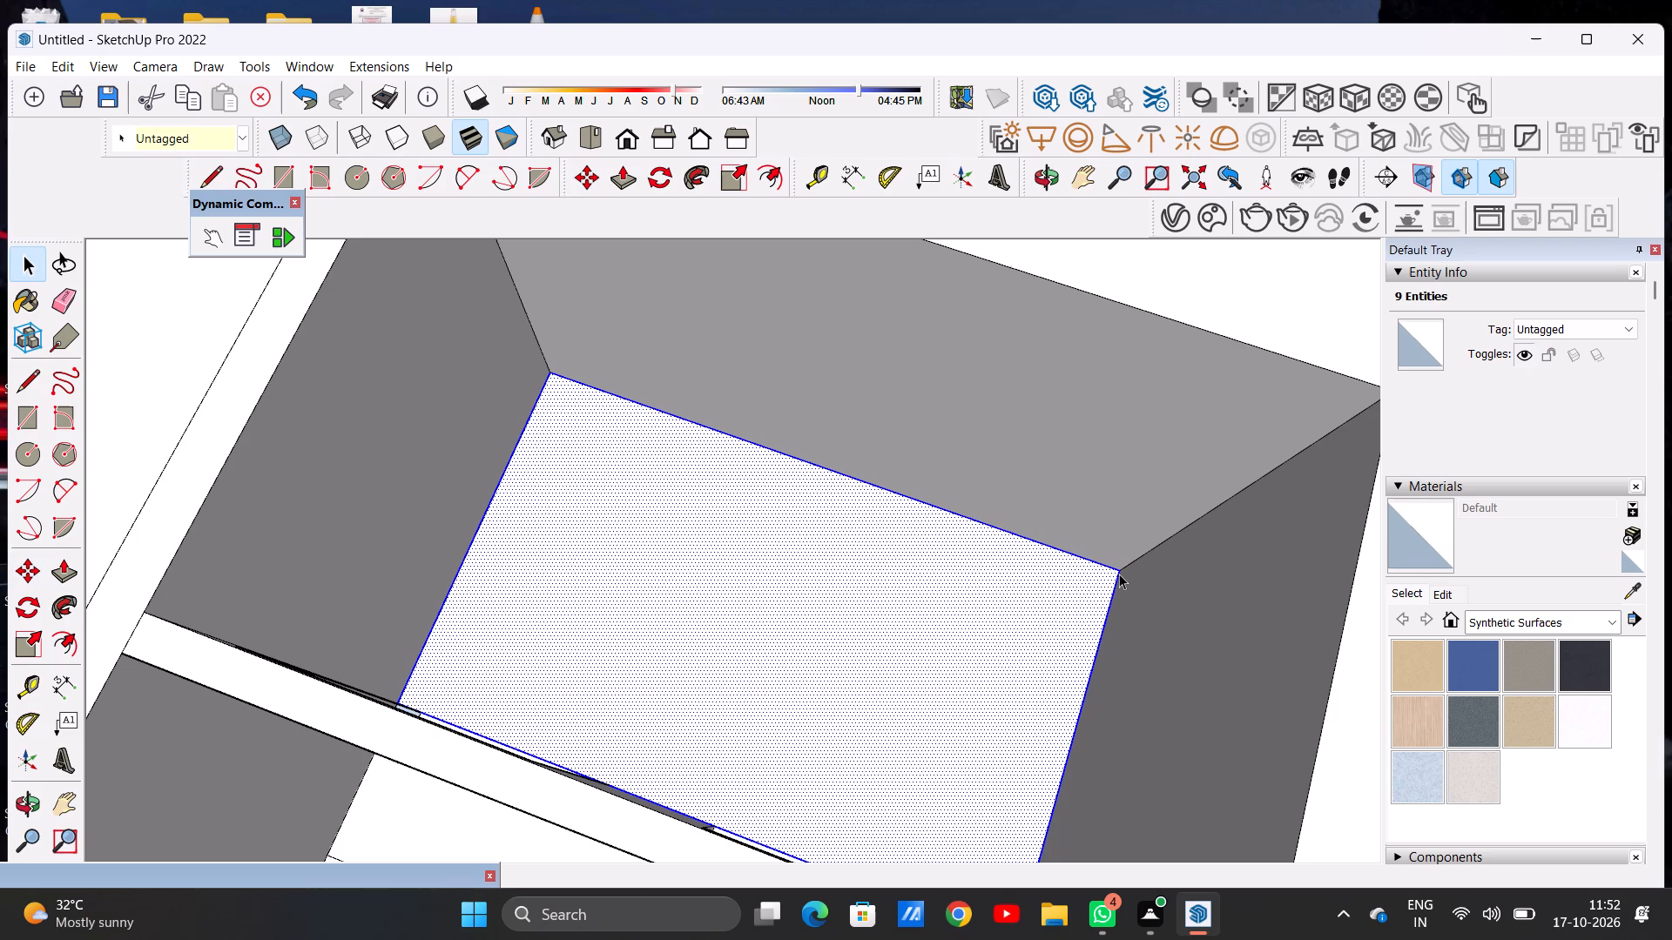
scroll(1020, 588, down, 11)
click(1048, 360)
Move the floor face and edges of the open room behind the two doors up to the top inner corner of its walls.
scroll(1026, 629, up, 4)
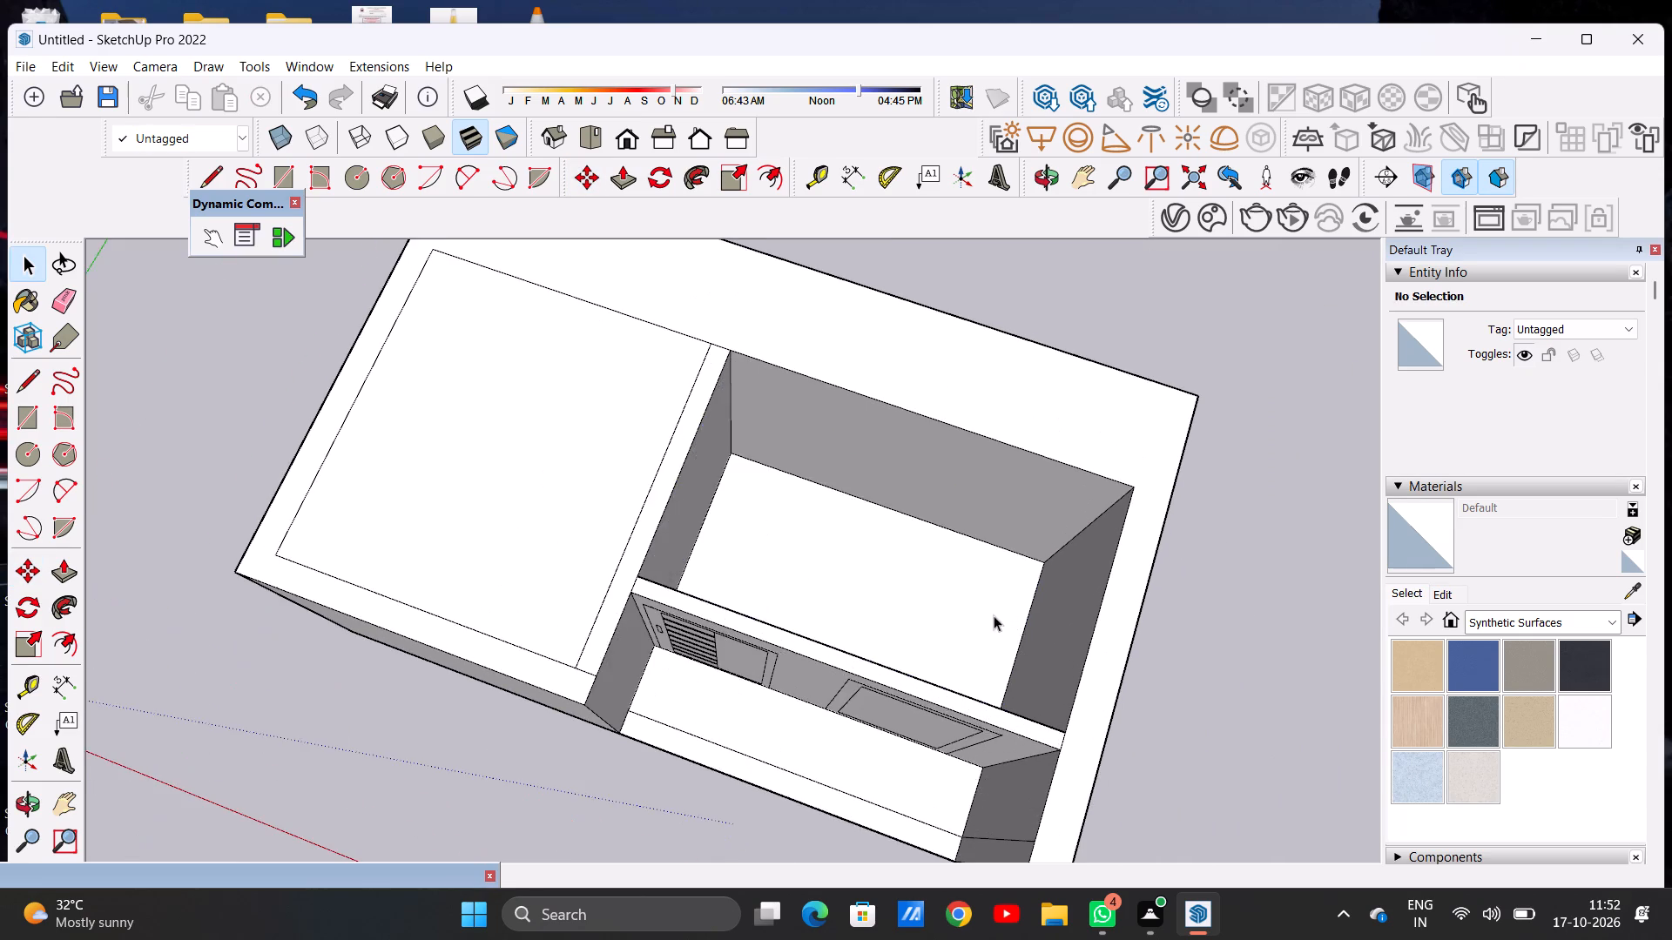
middle_drag(947, 628, 485, 602)
scroll(931, 637, up, 1)
scroll(730, 561, down, 7)
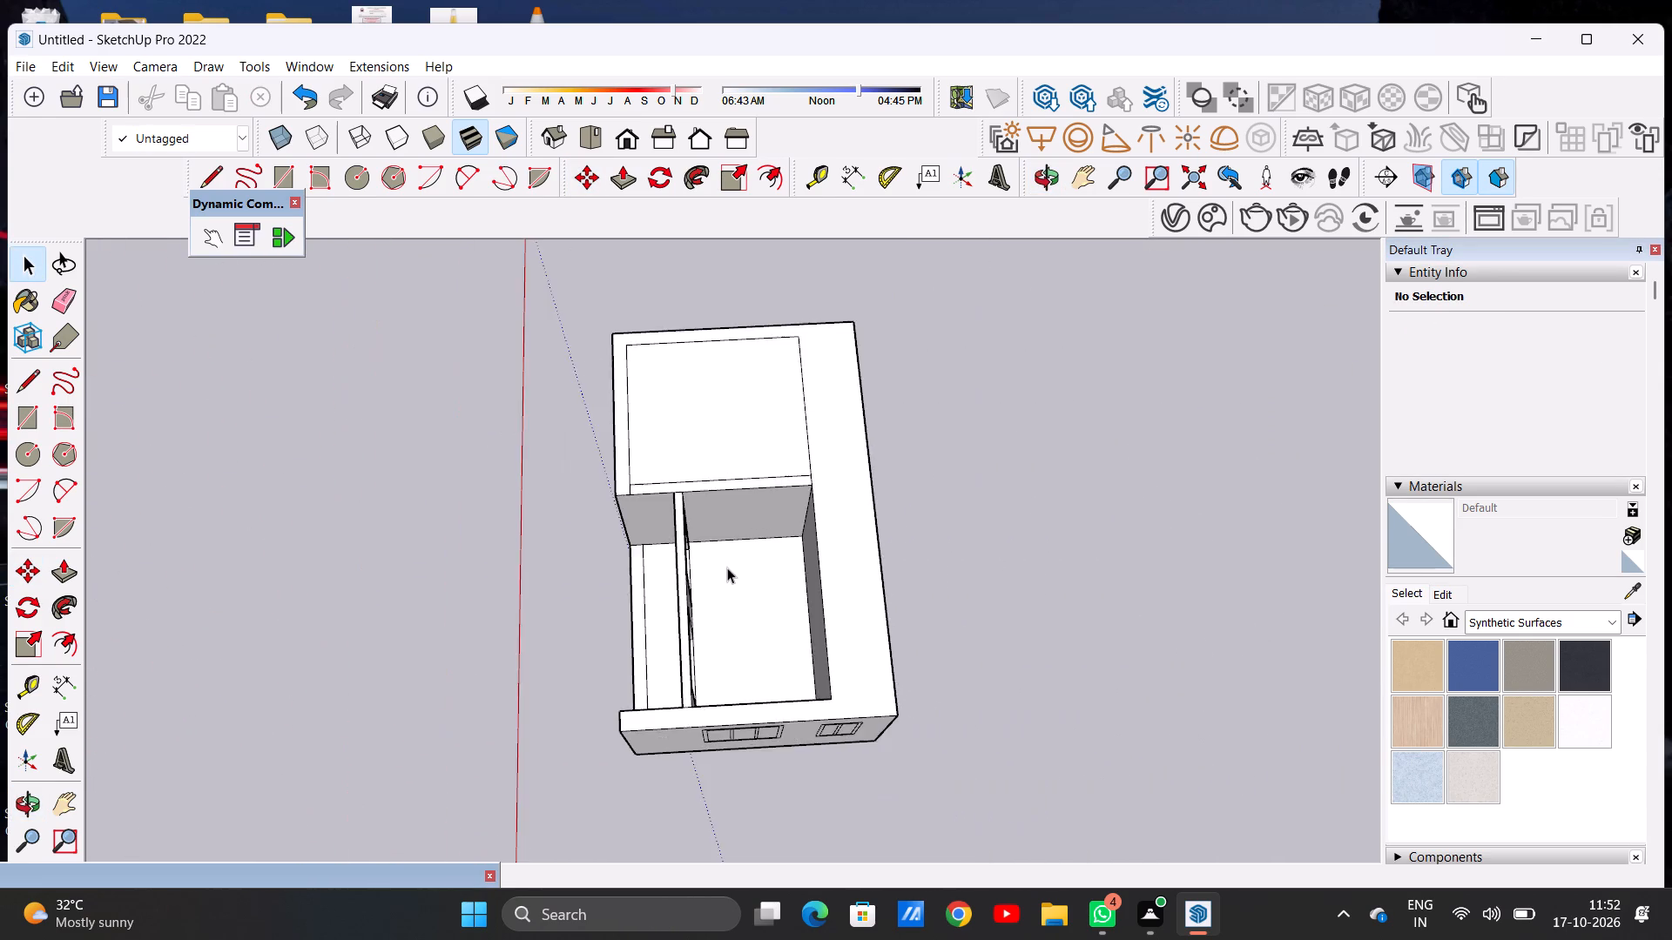
scroll(745, 659, up, 13)
double_click(716, 675)
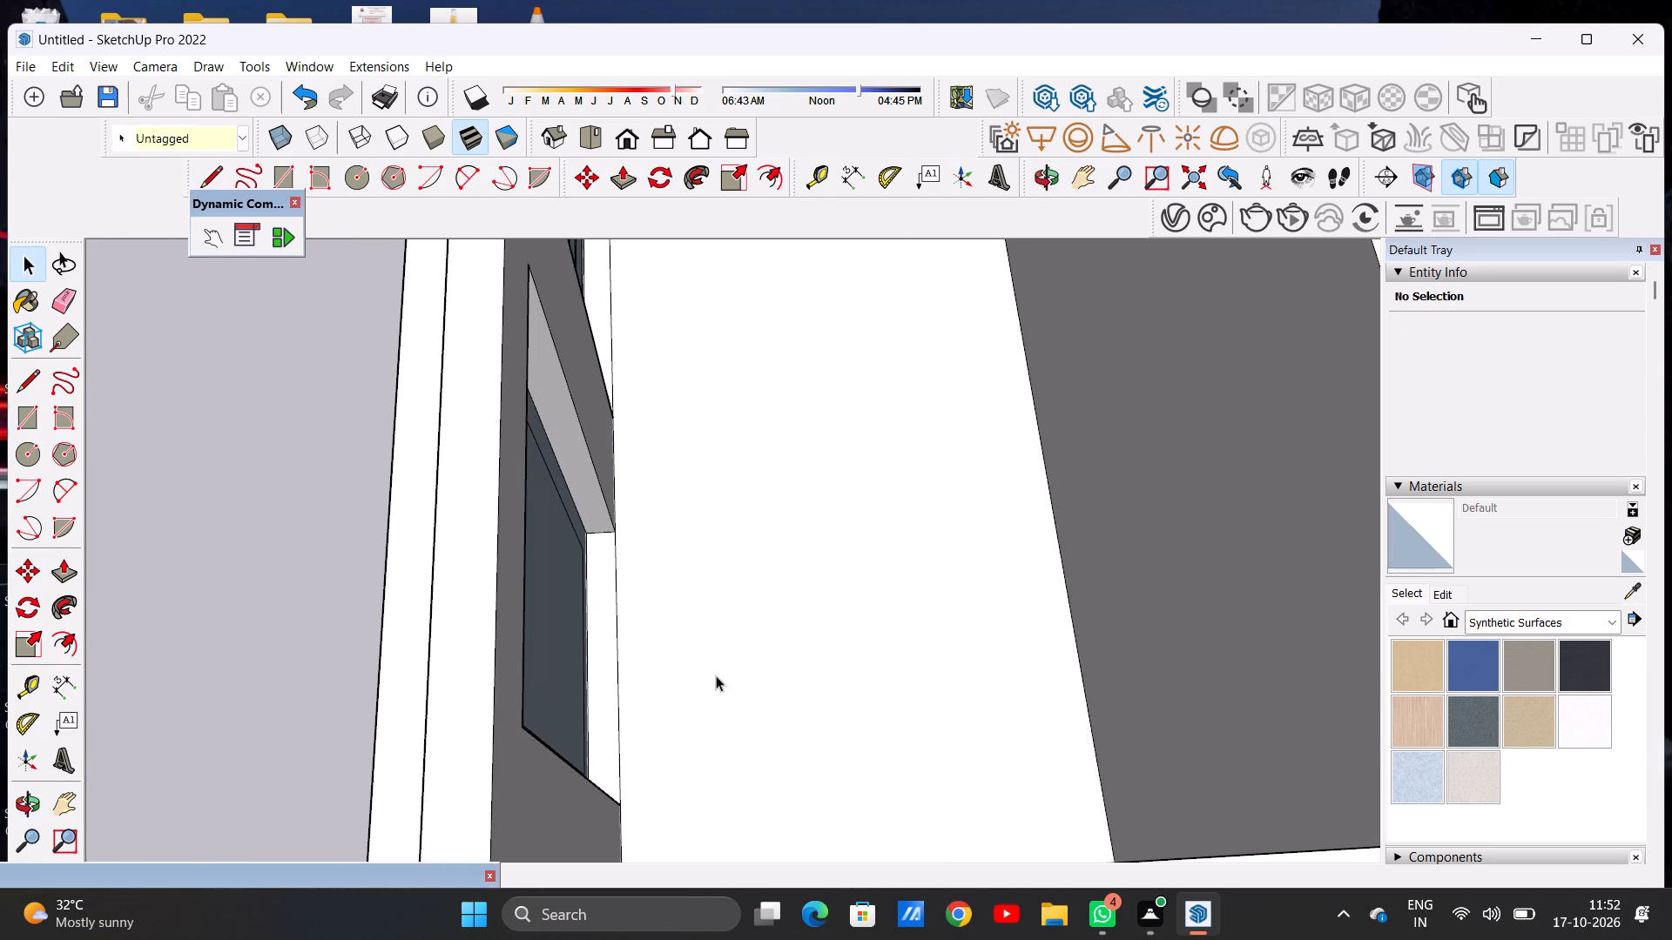
scroll(697, 654, down, 9)
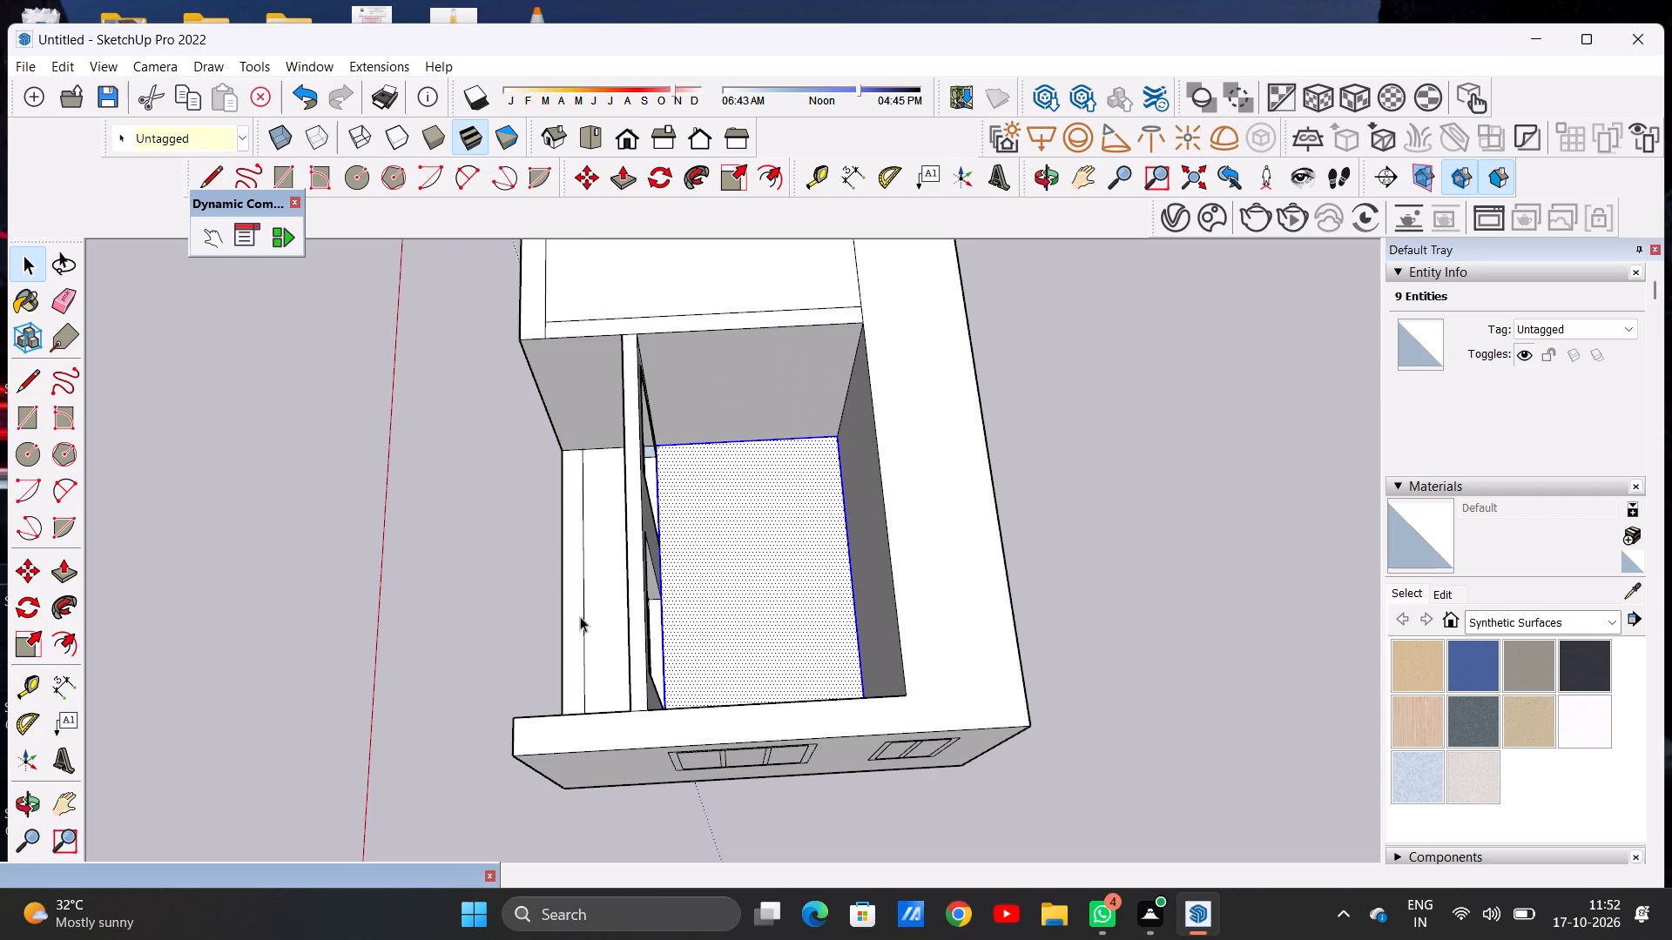
middle_drag(593, 619, 948, 557)
middle_drag(609, 556, 724, 654)
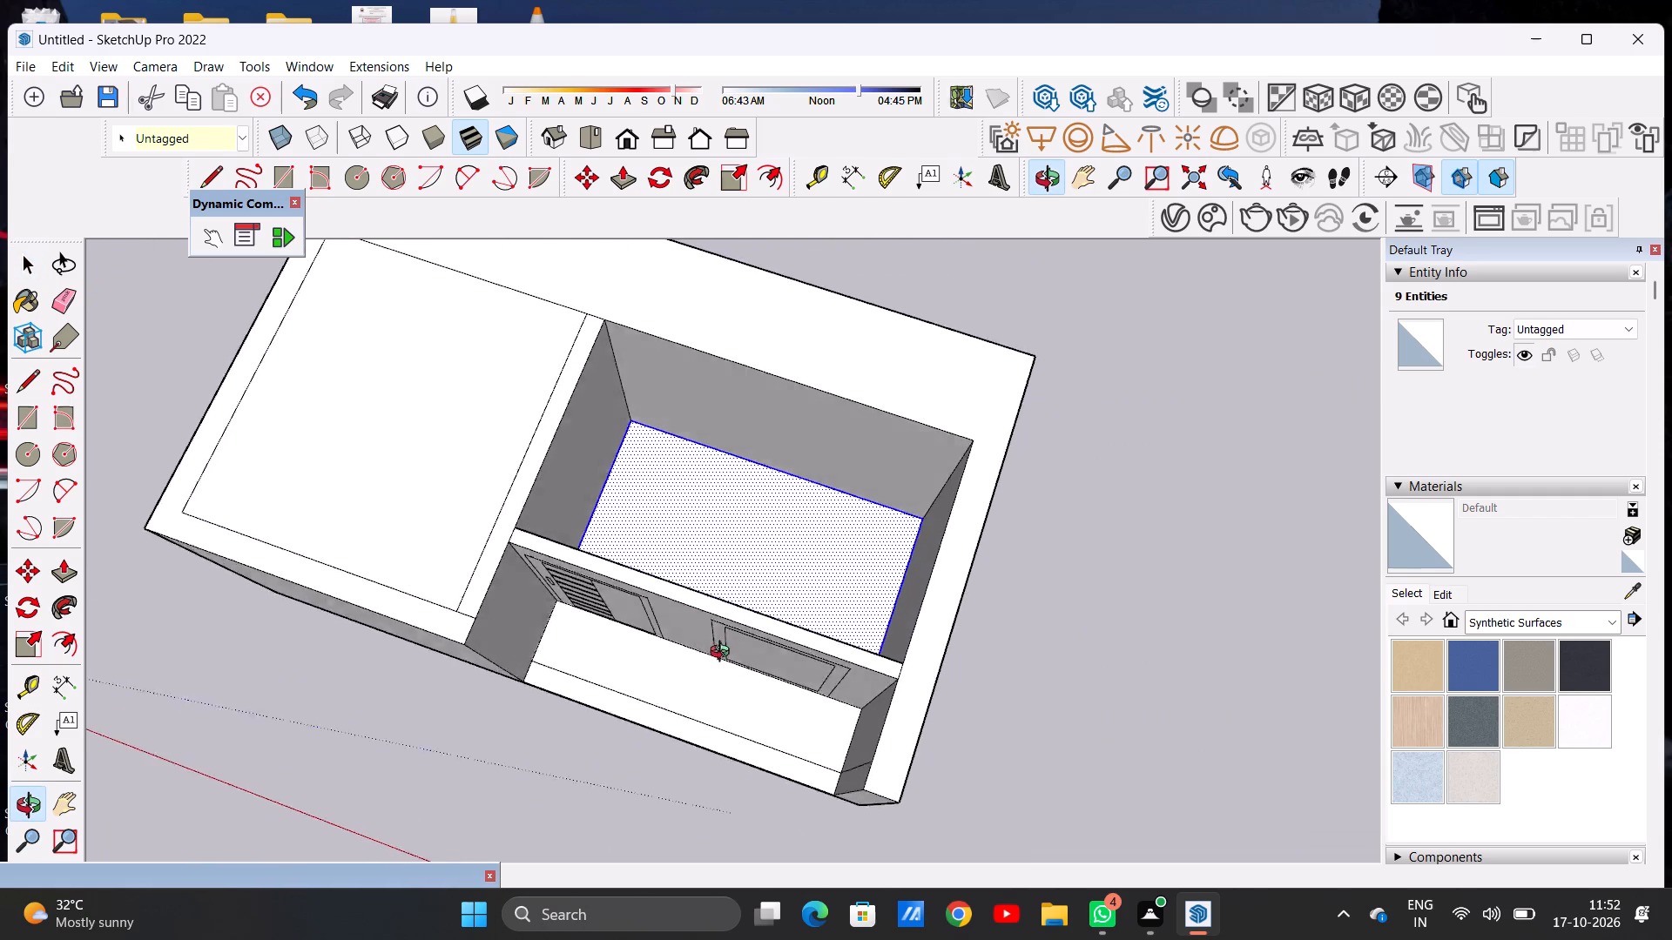
middle_drag(724, 654, 799, 751)
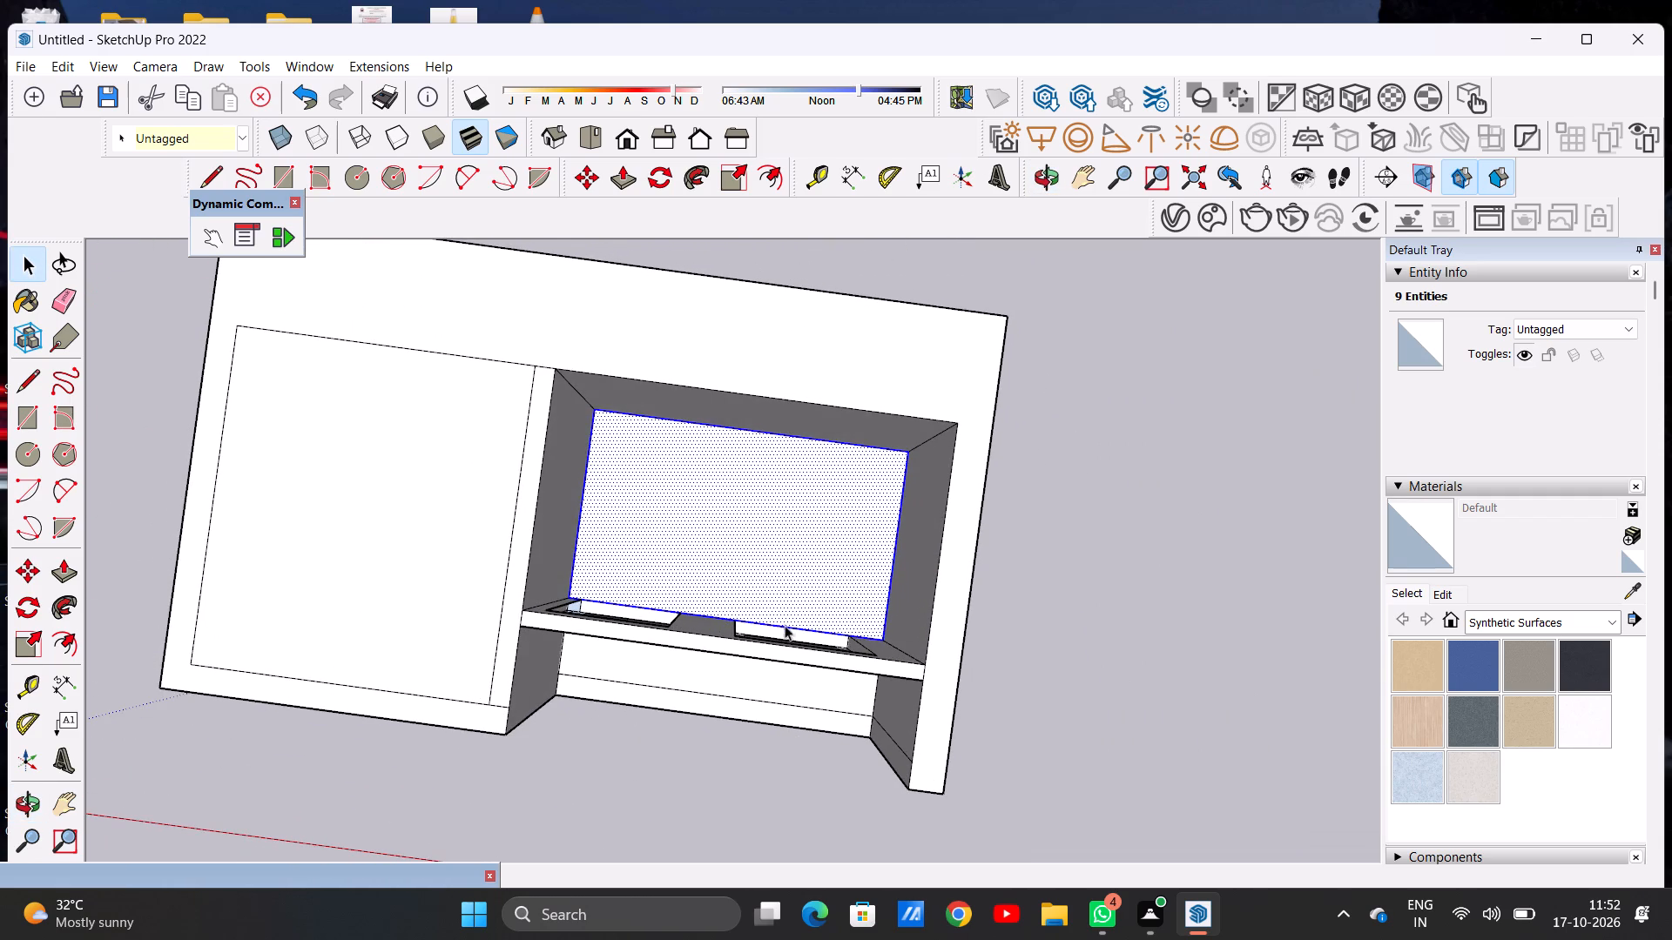
middle_drag(806, 587, 904, 460)
scroll(883, 455, up, 9)
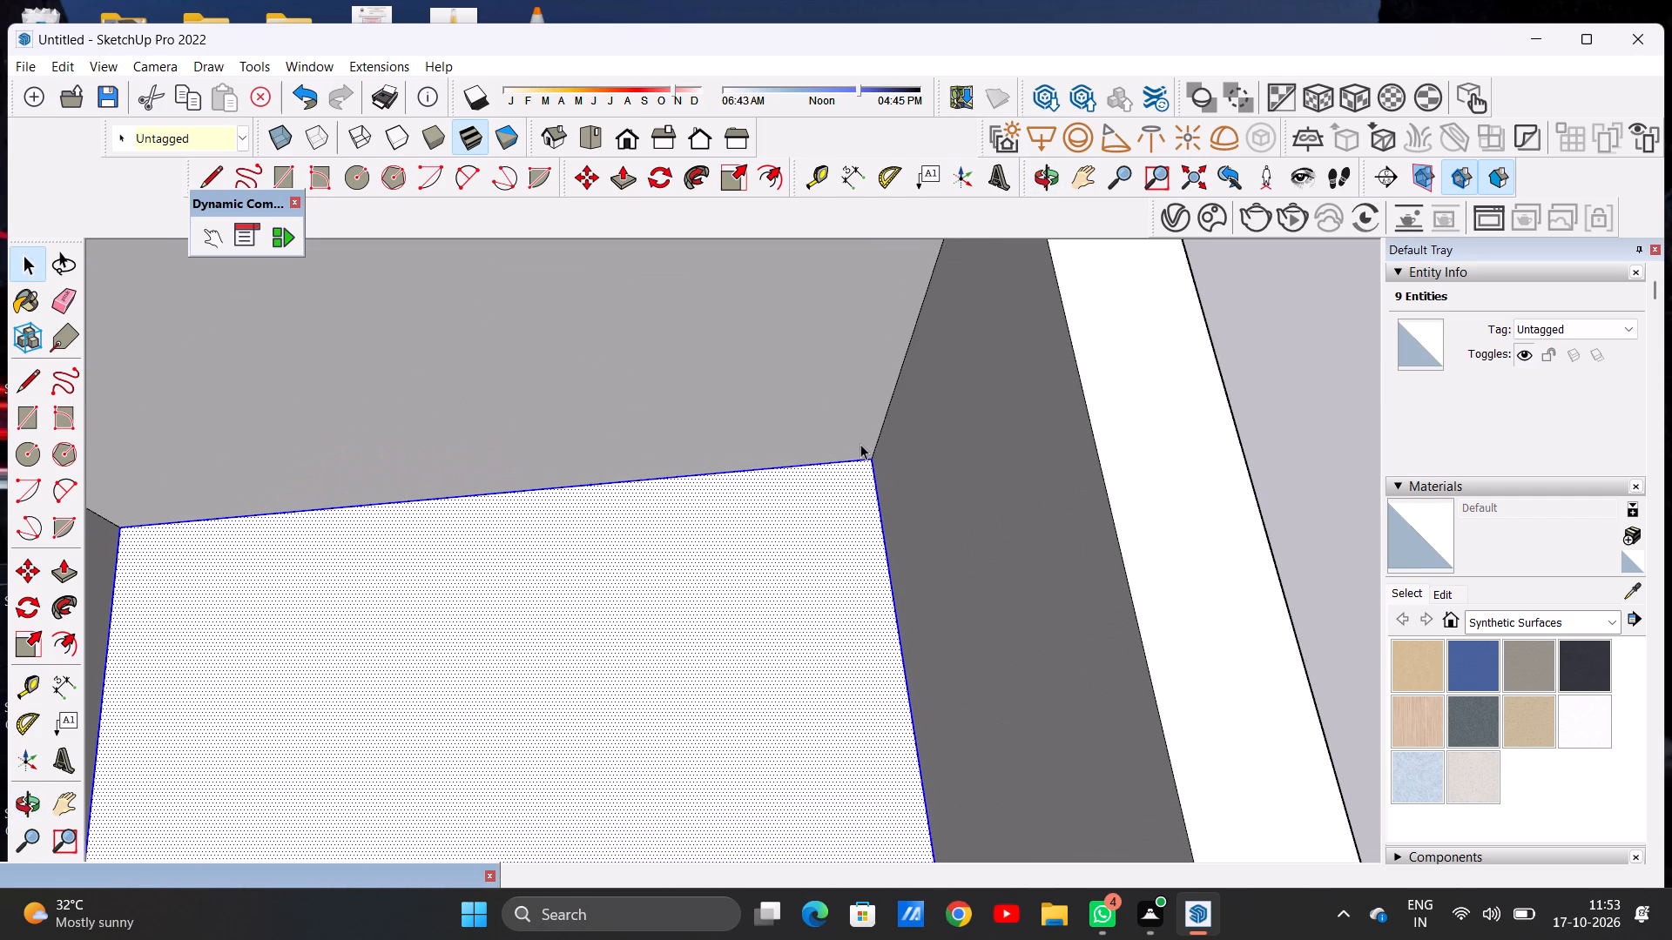
key(p)
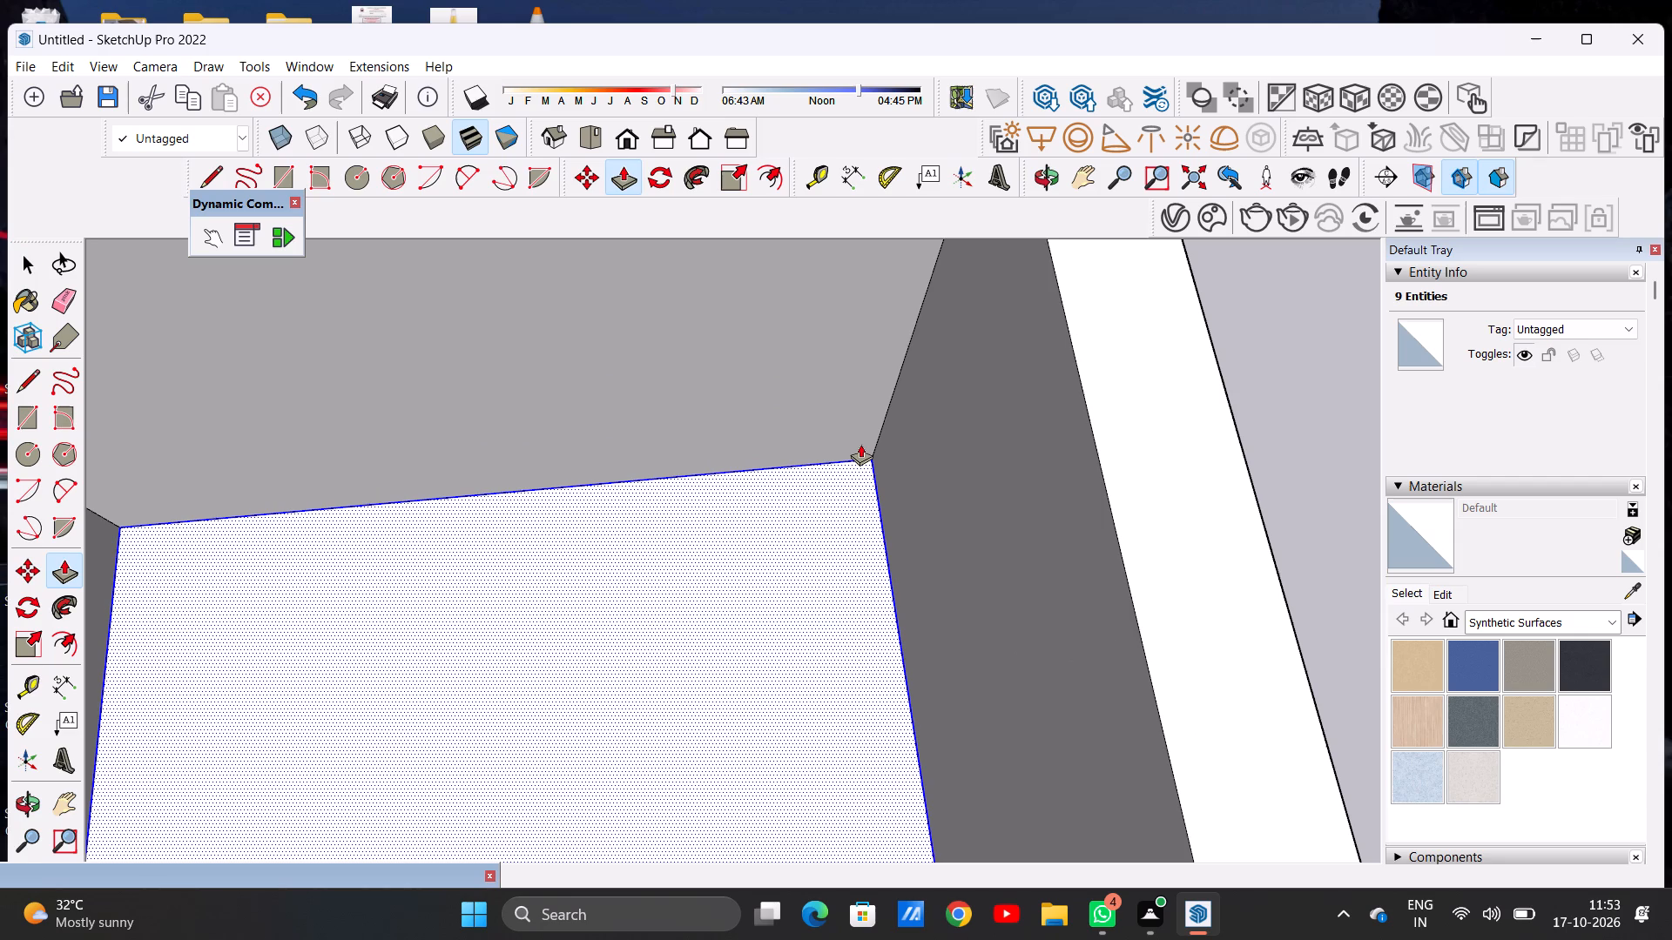
key(space)
text(M)
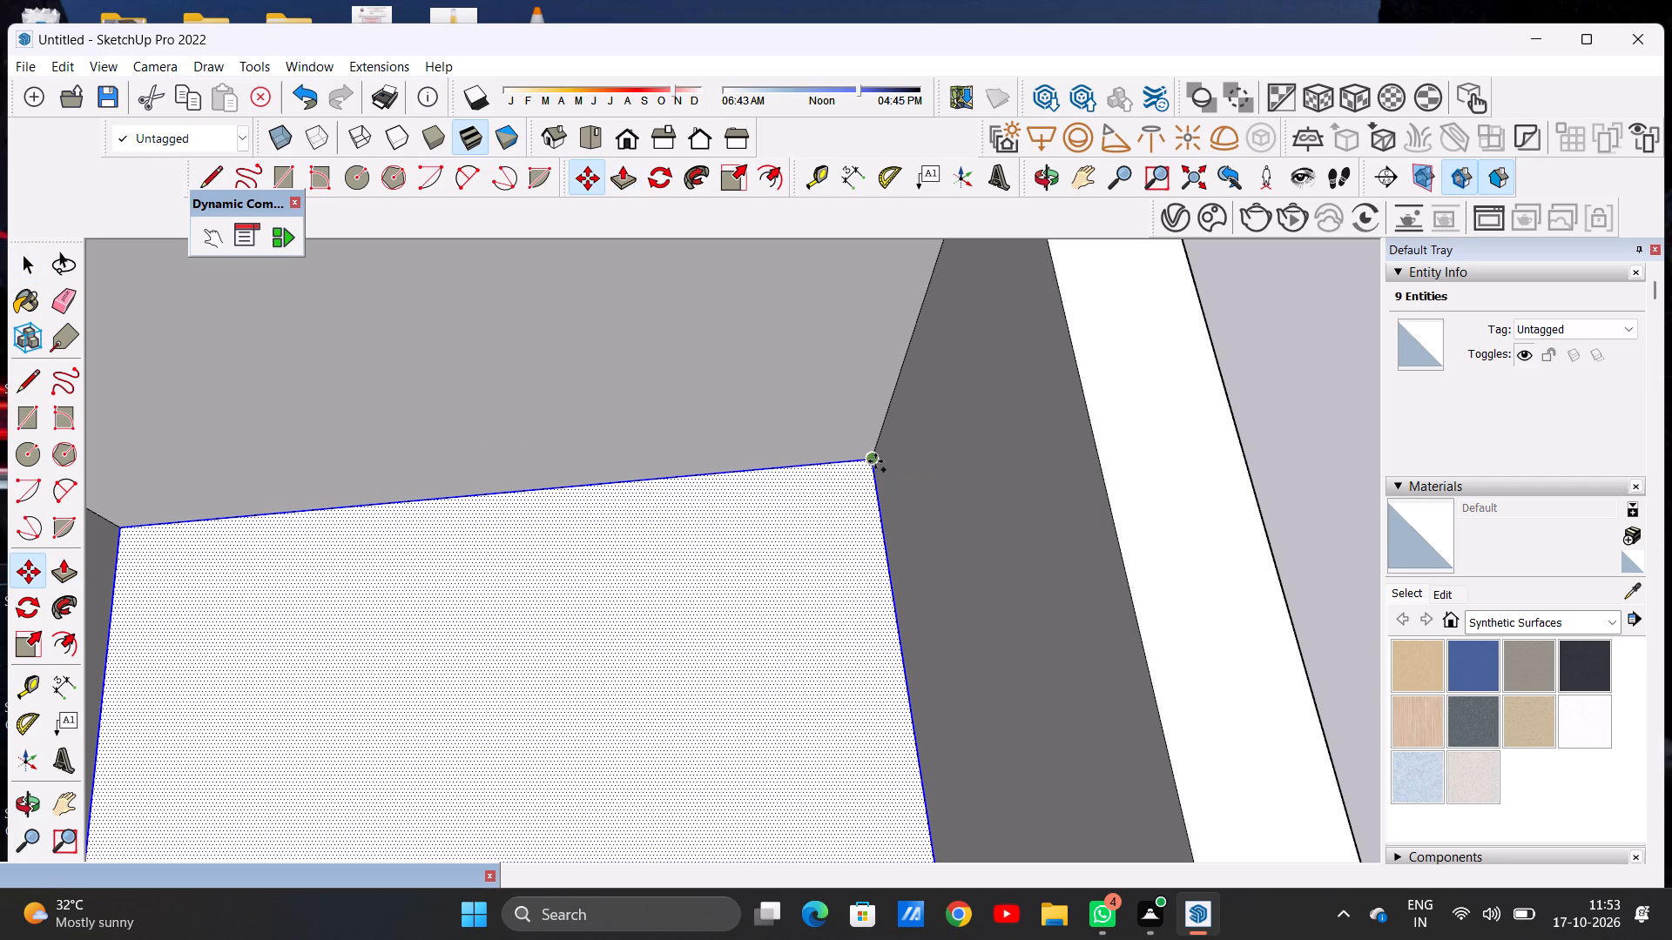
click(875, 461)
scroll(867, 437, down, 10)
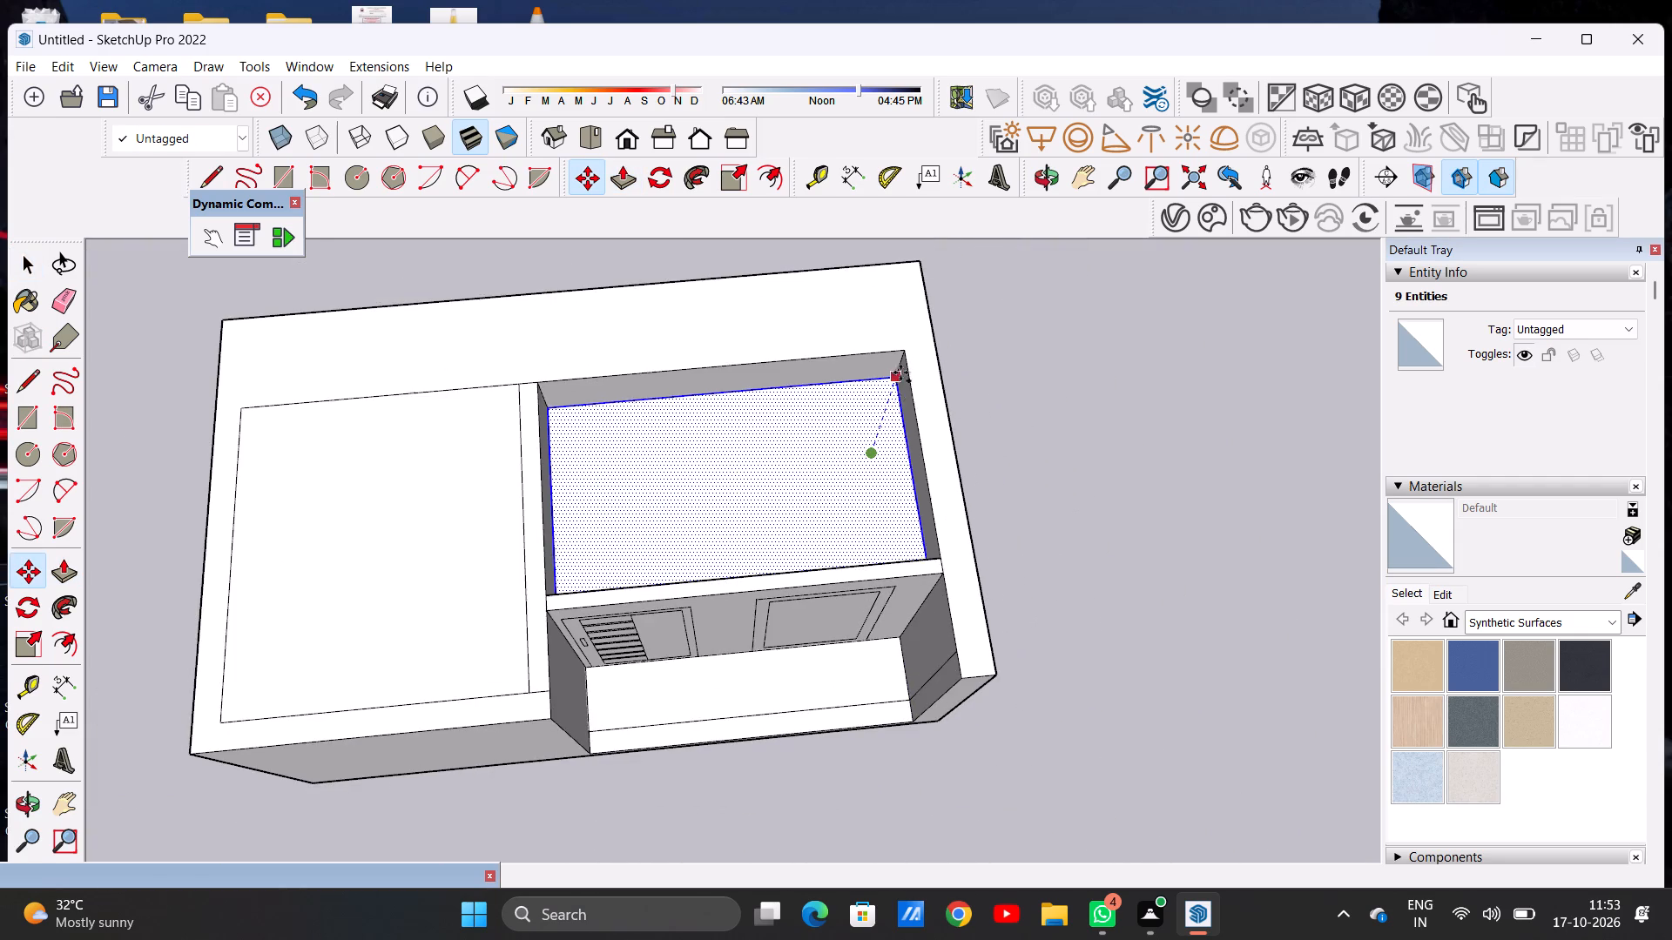
scroll(909, 359, up, 6)
click(896, 346)
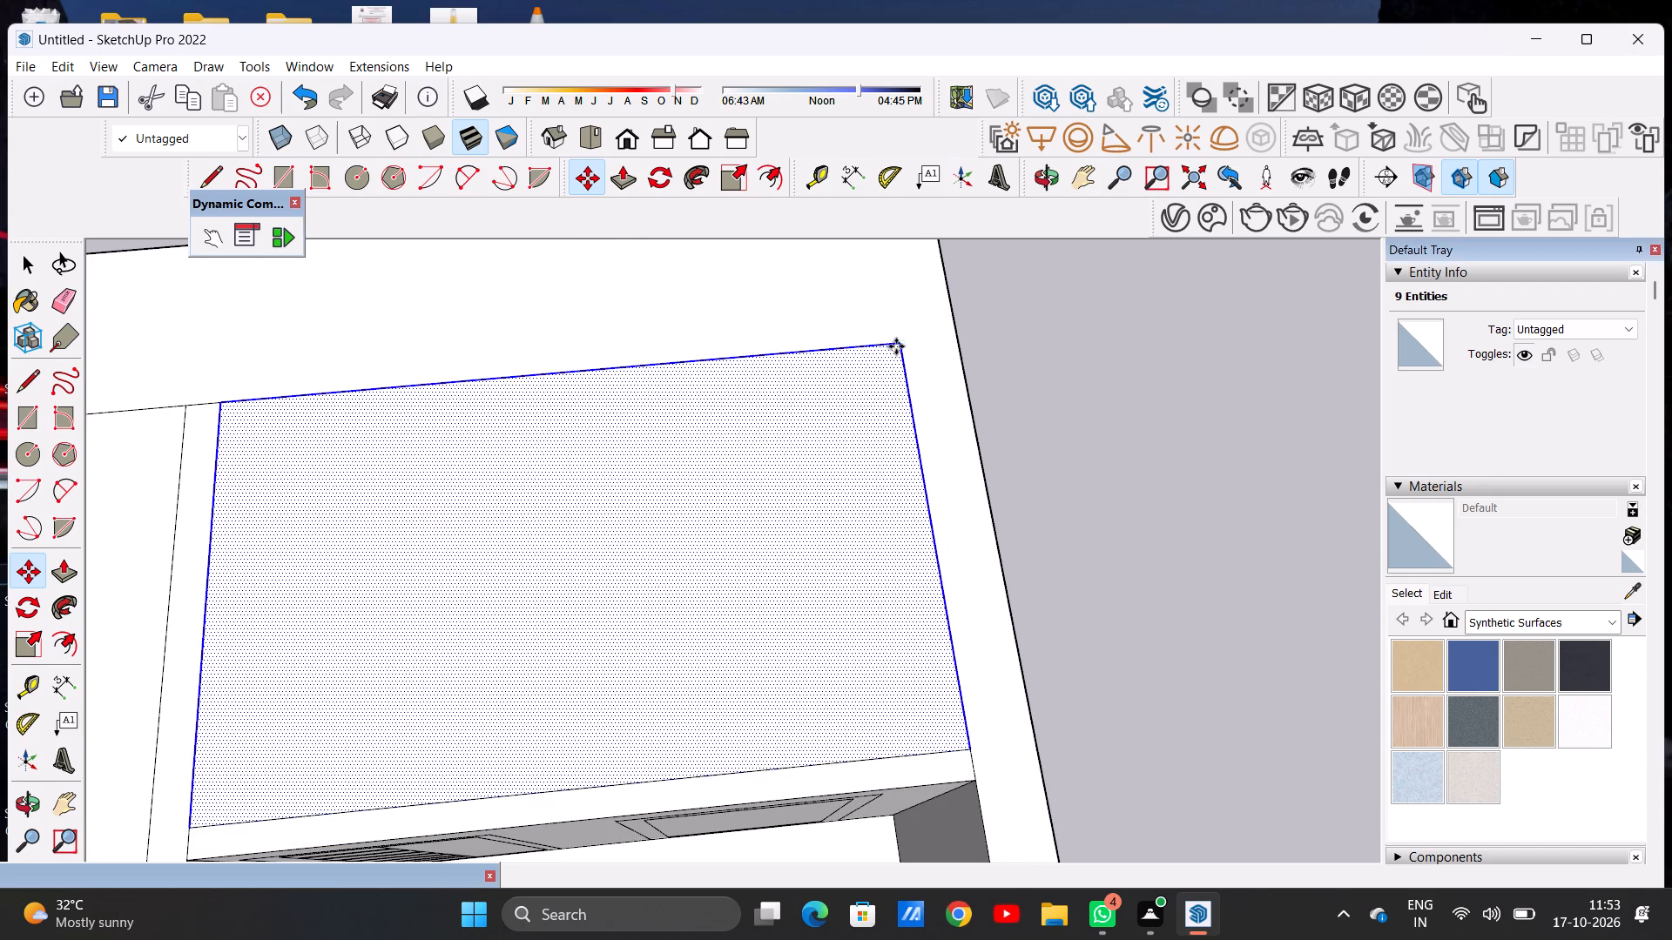
key(space)
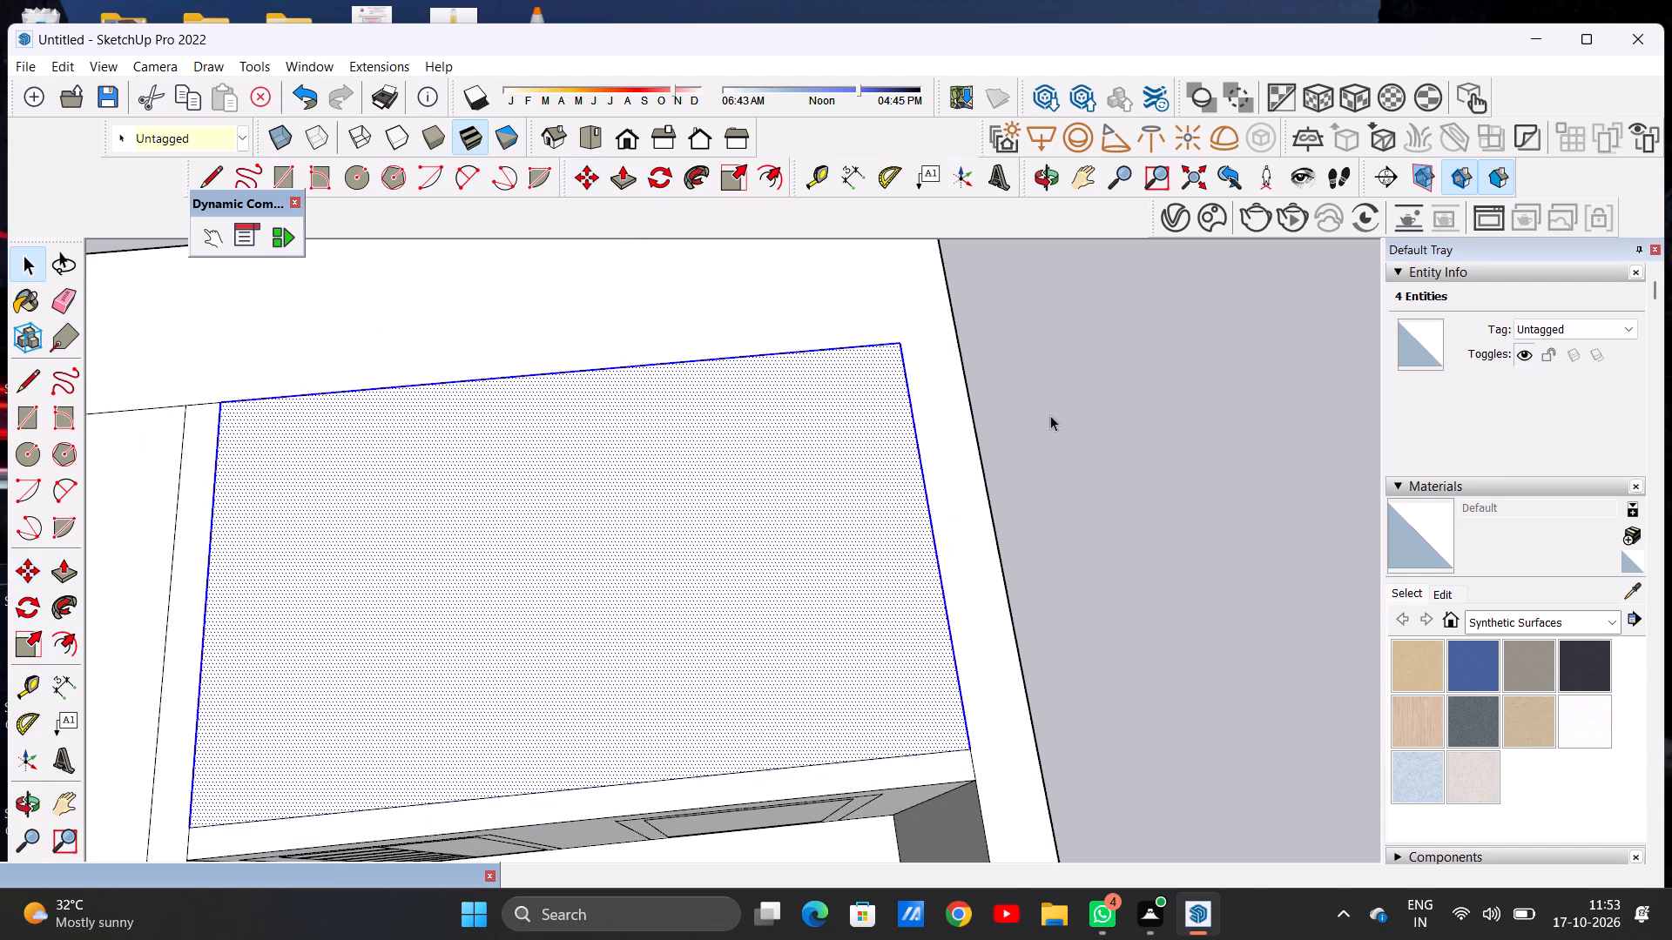
click(1119, 431)
Examine the raised face over the second room and the recessed front with its two doors from low and high angles.
scroll(793, 408, down, 12)
middle_drag(689, 567, 674, 402)
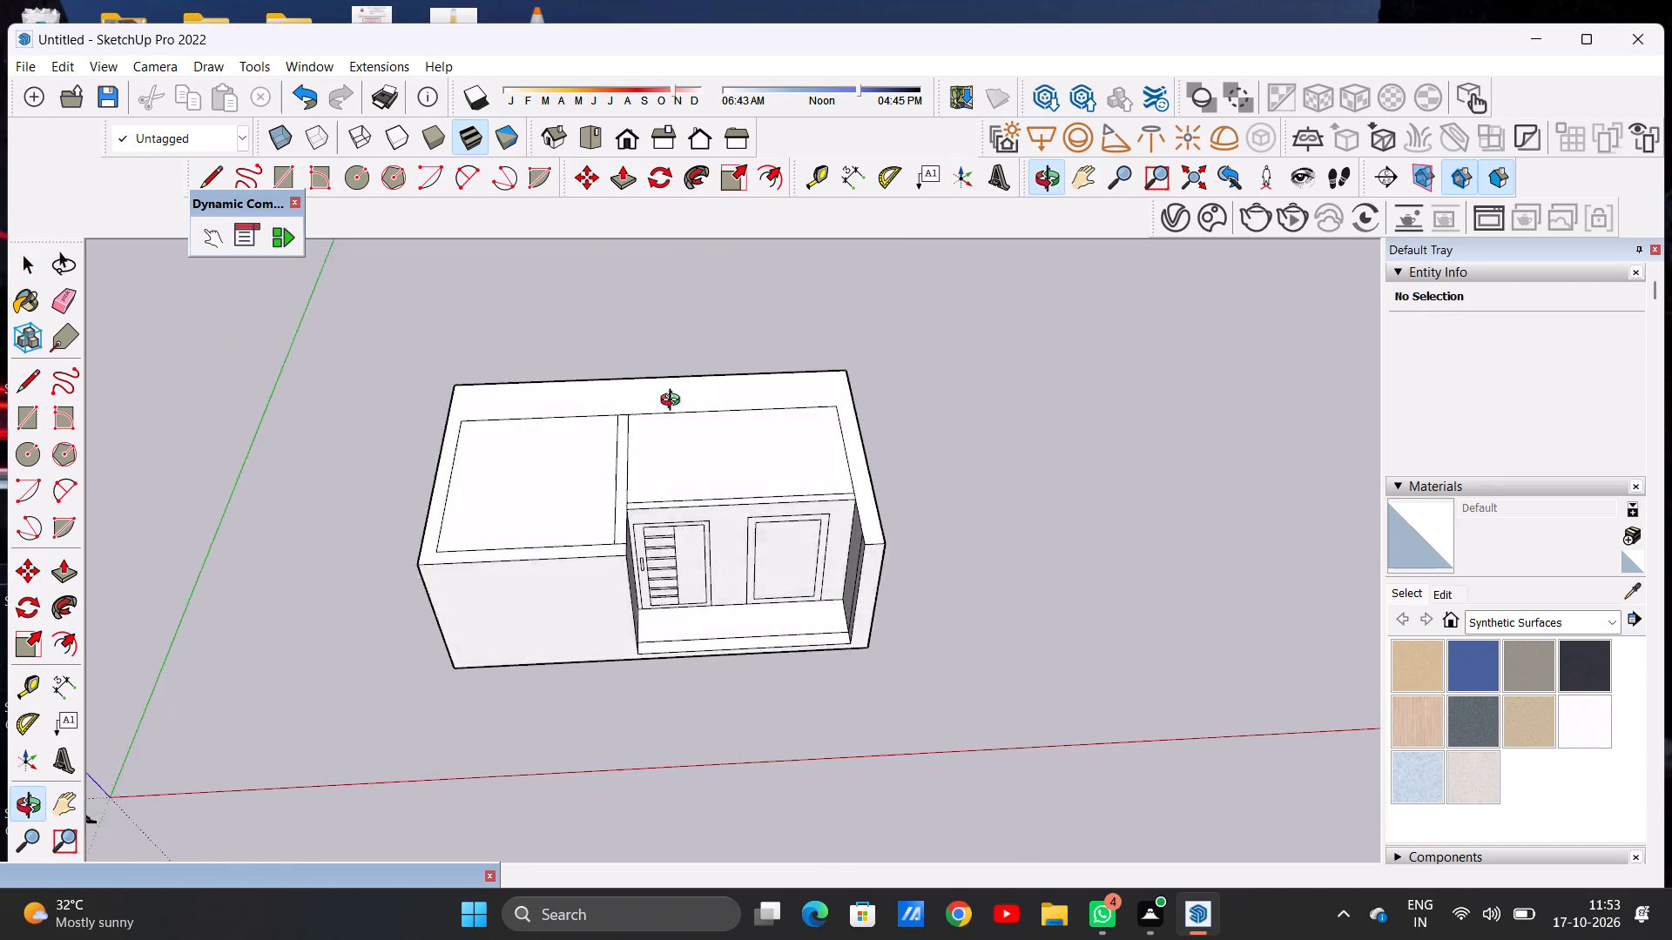
middle_drag(674, 402, 599, 343)
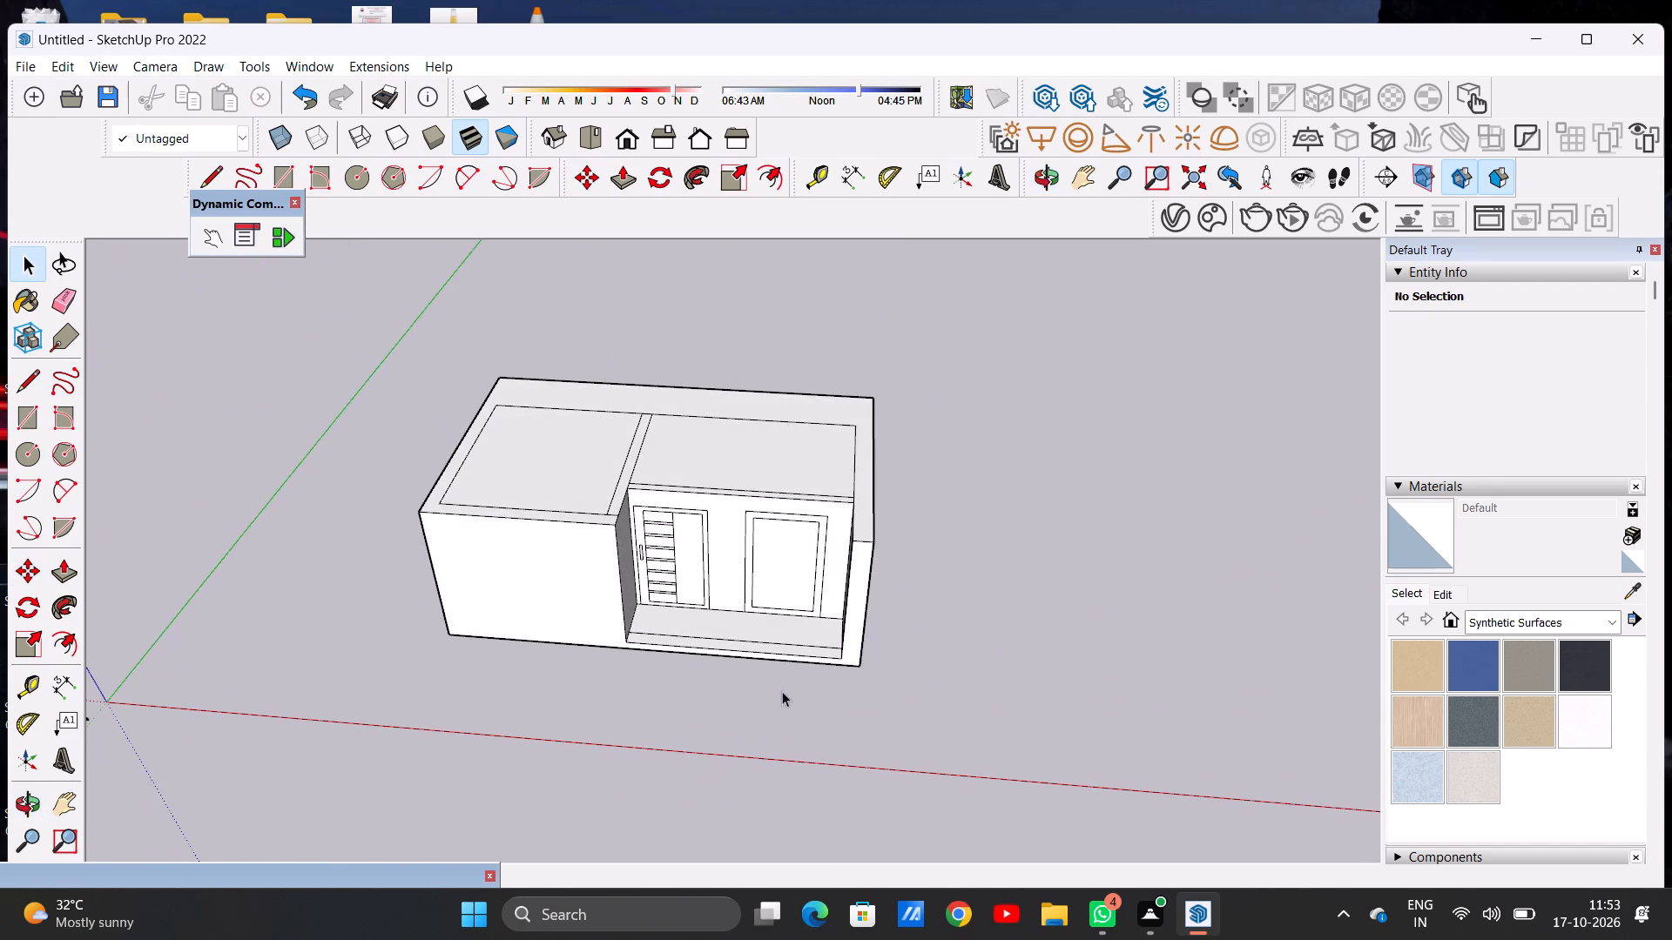
middle_drag(780, 691, 839, 545)
scroll(746, 520, up, 7)
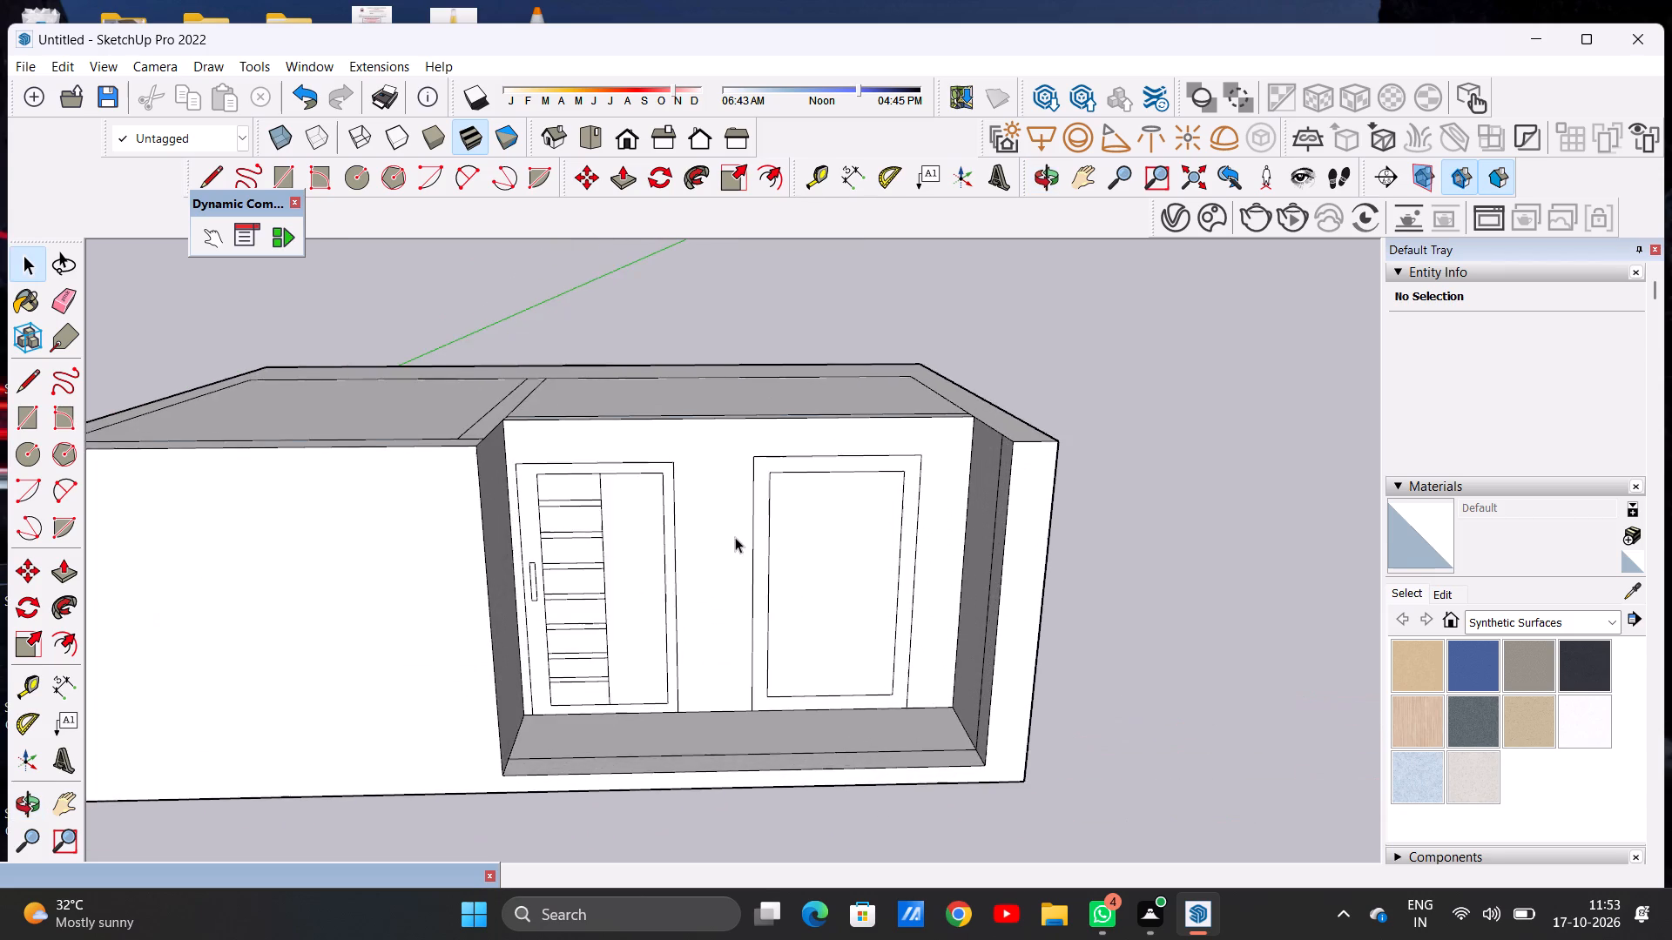
scroll(735, 537, up, 2)
scroll(839, 543, down, 3)
scroll(642, 494, up, 1)
scroll(642, 494, down, 1)
scroll(642, 494, up, 3)
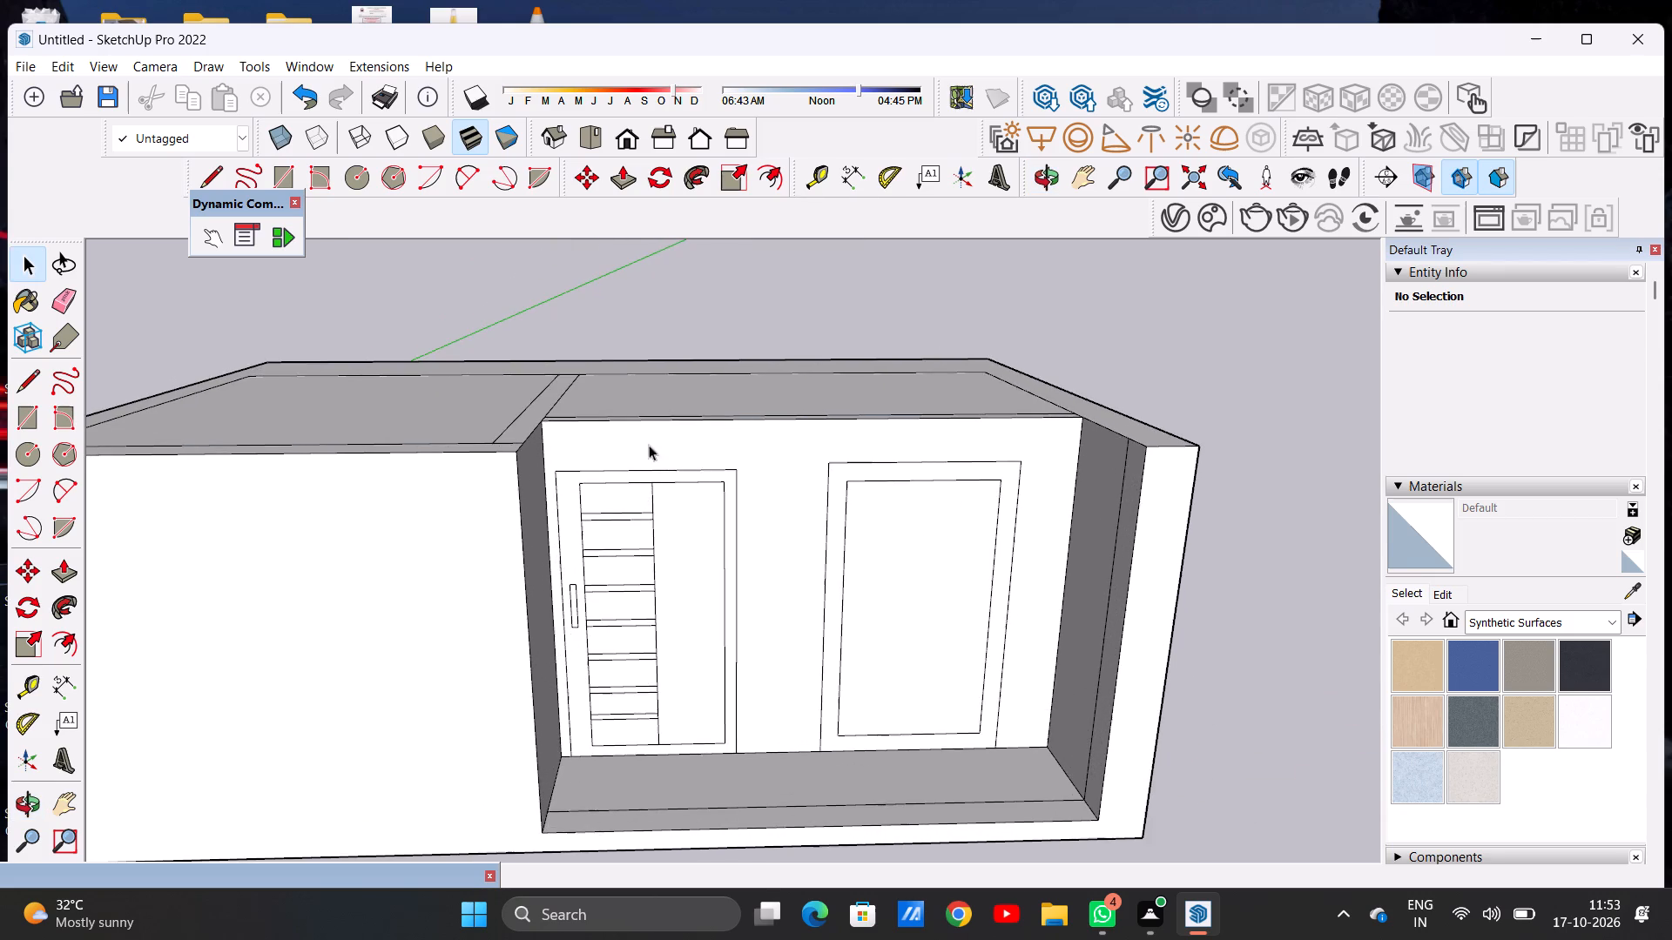
middle_drag(665, 433, 684, 534)
scroll(795, 527, down, 3)
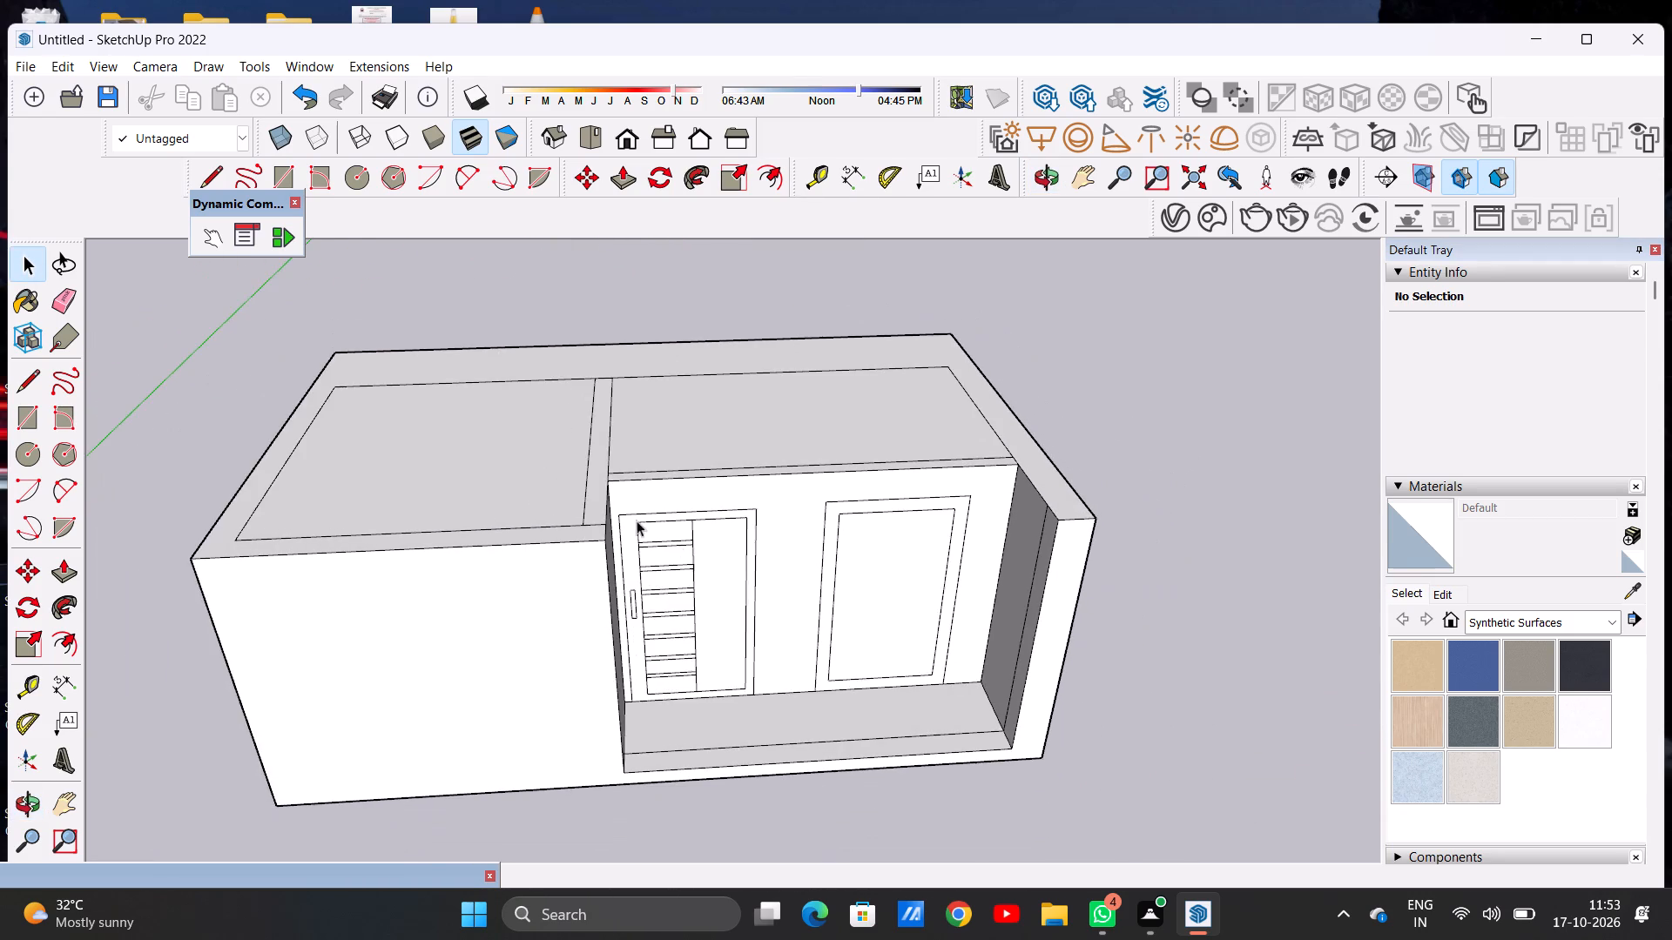
scroll(610, 502, up, 5)
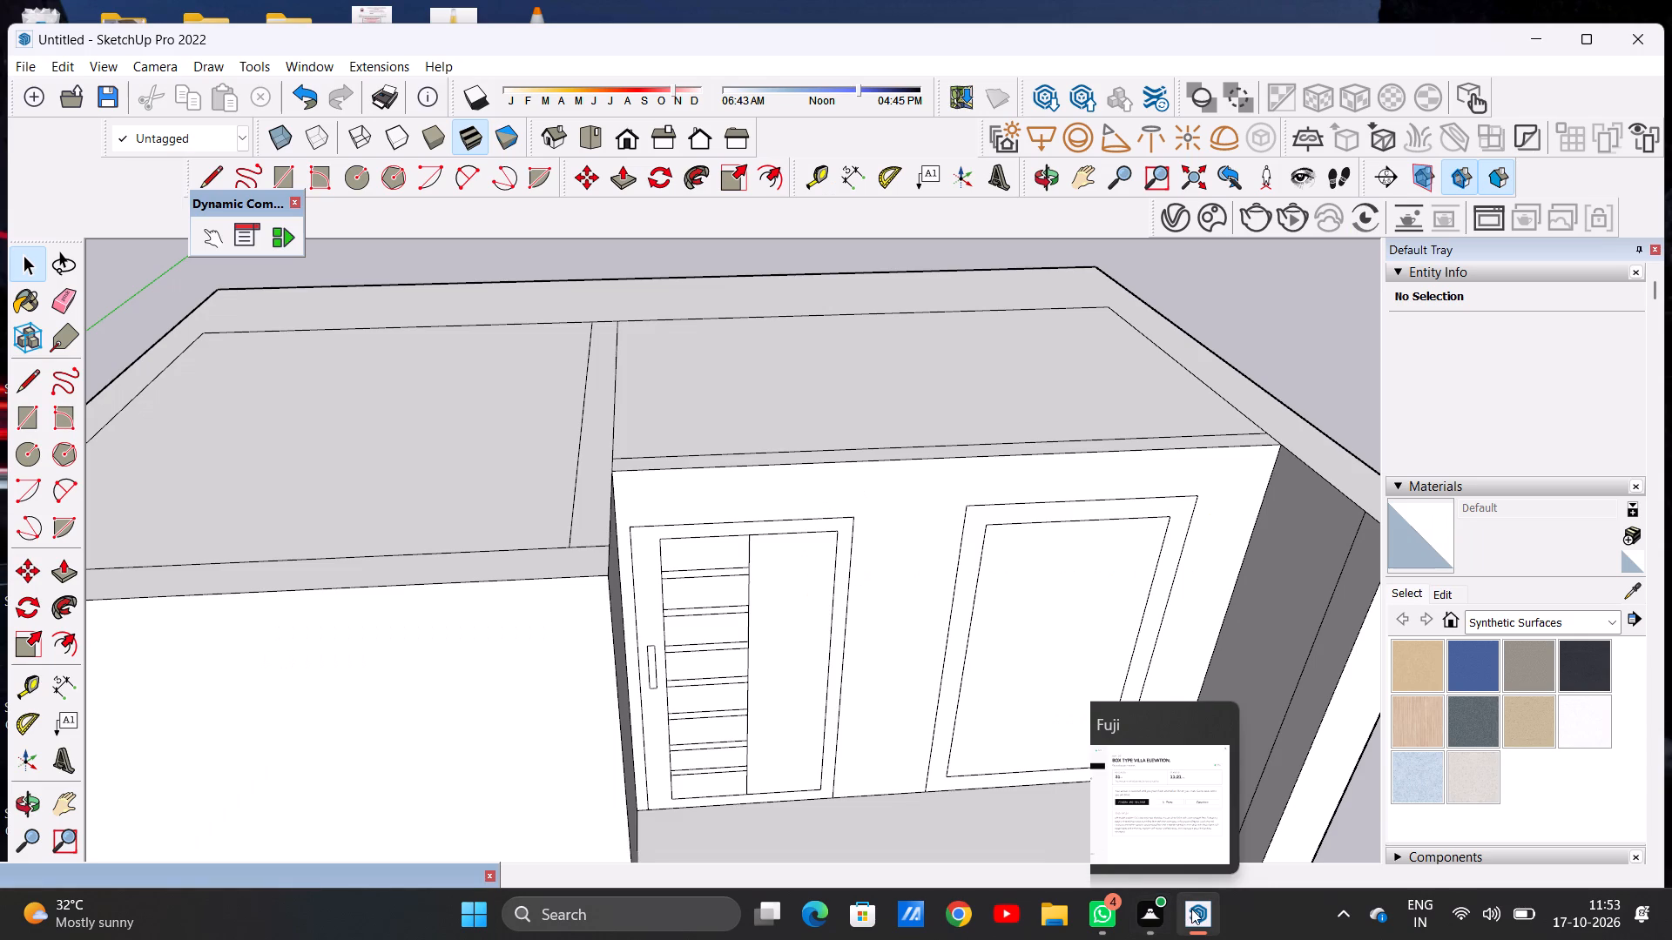
Examine the top faces over both rooms and the wall-top outlines around them from above.
click(1162, 821)
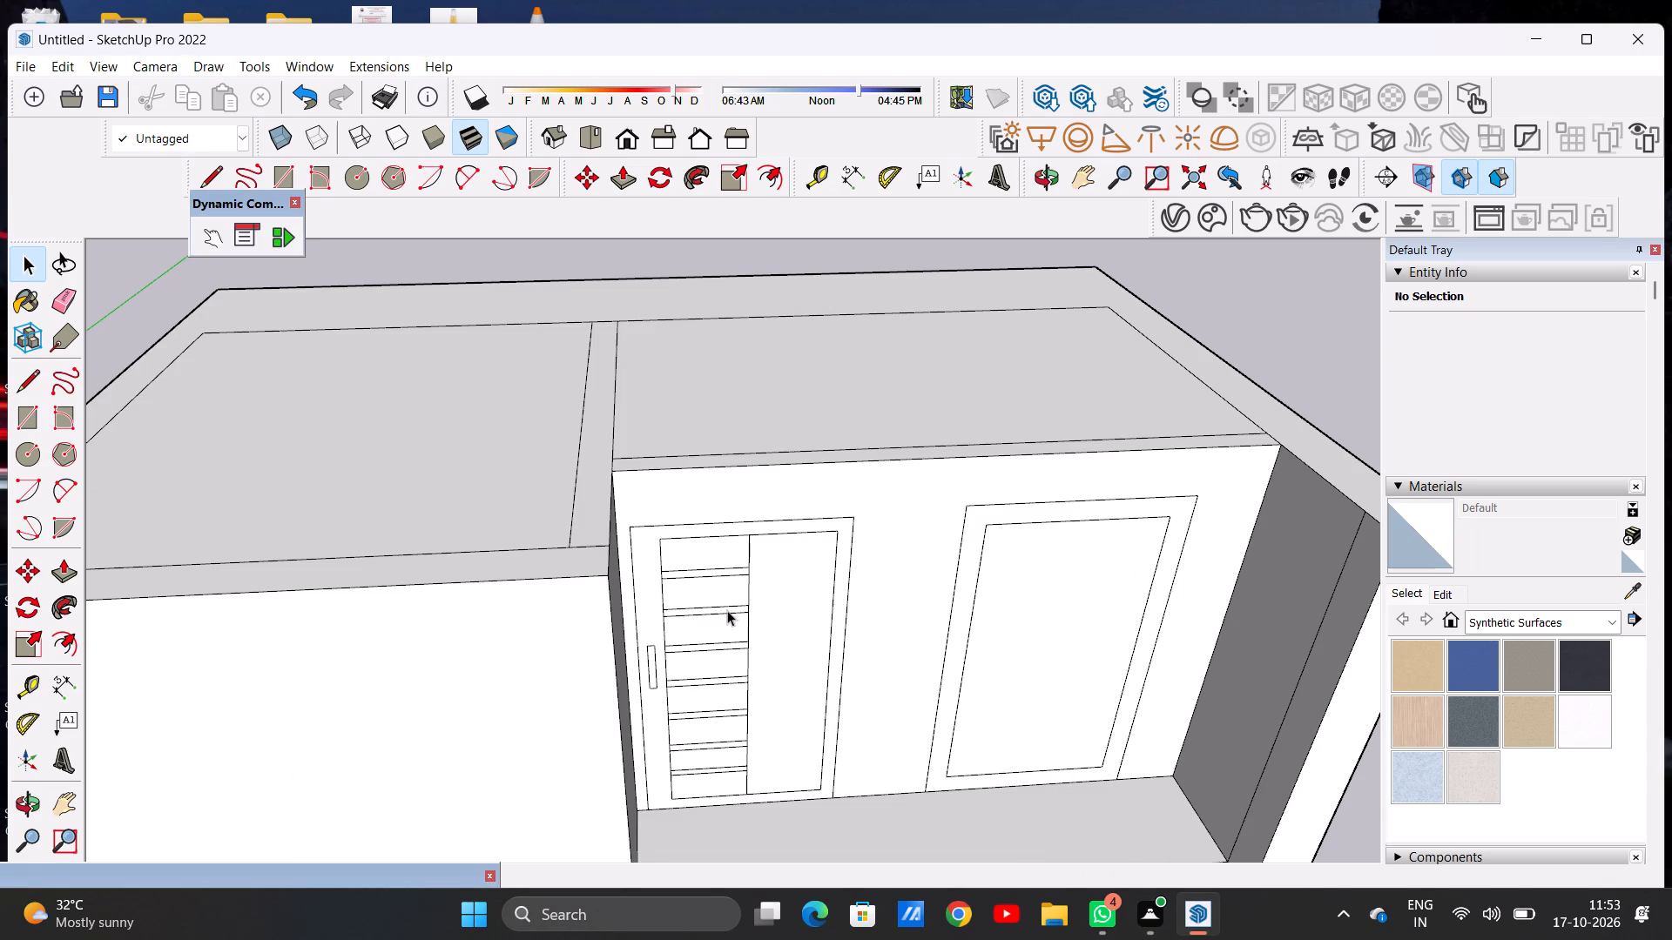
scroll(727, 610, down, 5)
scroll(593, 586, down, 4)
scroll(648, 591, up, 5)
middle_drag(728, 638, 672, 594)
scroll(840, 716, down, 5)
scroll(719, 552, up, 4)
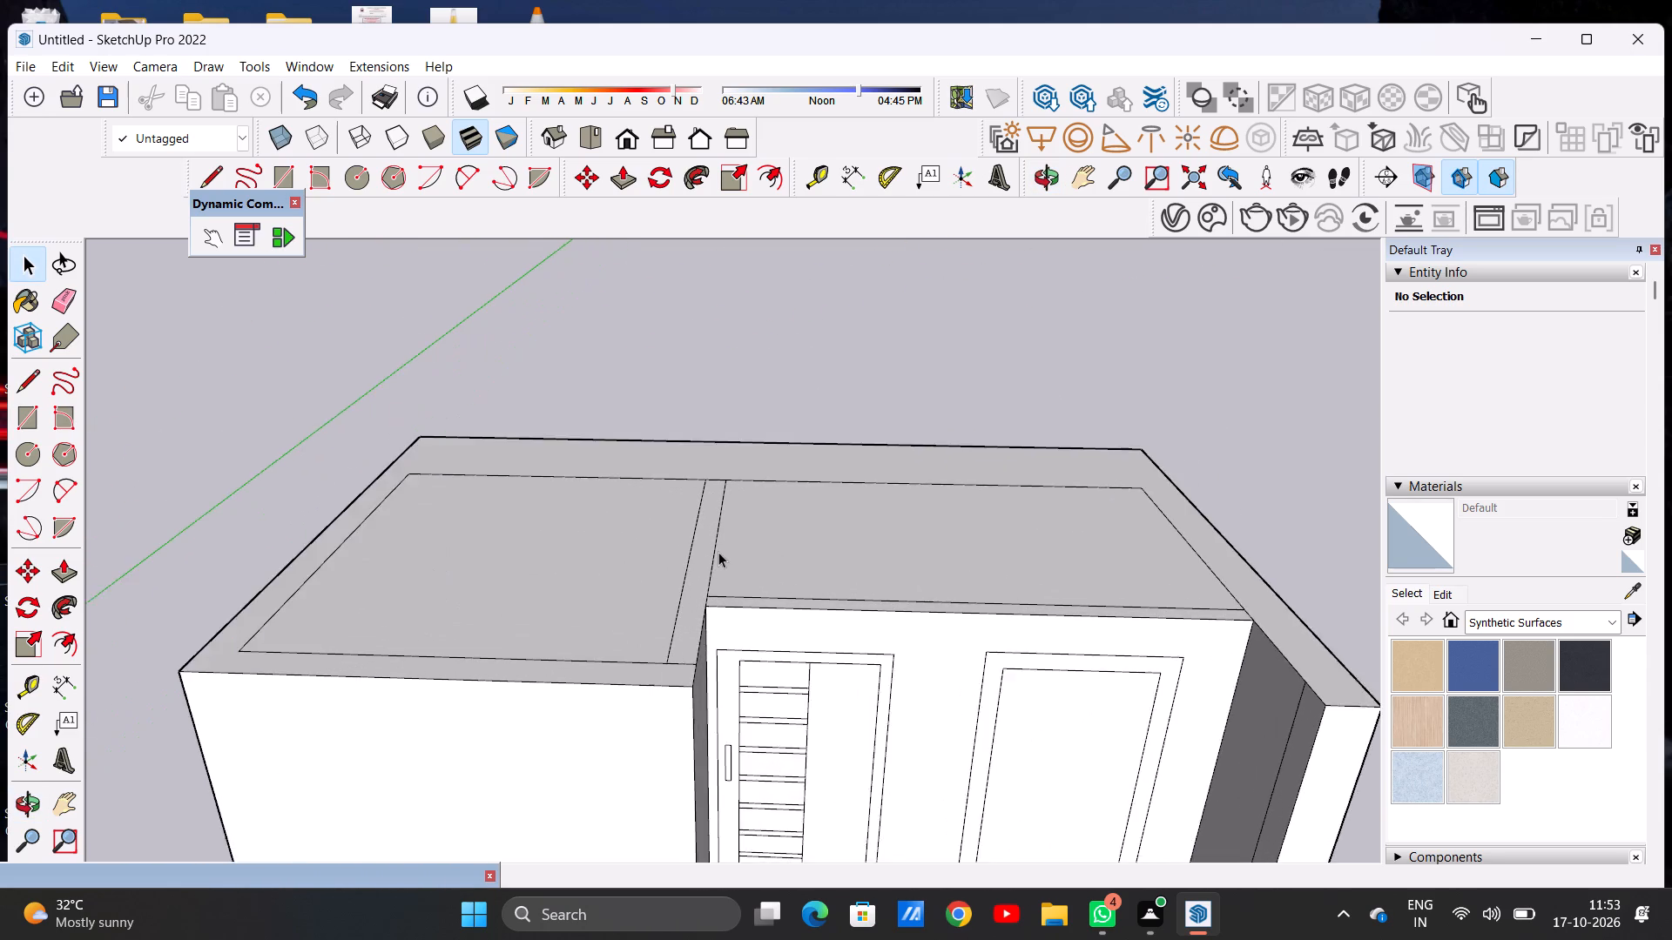
scroll(718, 552, up, 2)
middle_drag(823, 598, 803, 594)
middle_click(804, 592)
scroll(797, 545, down, 5)
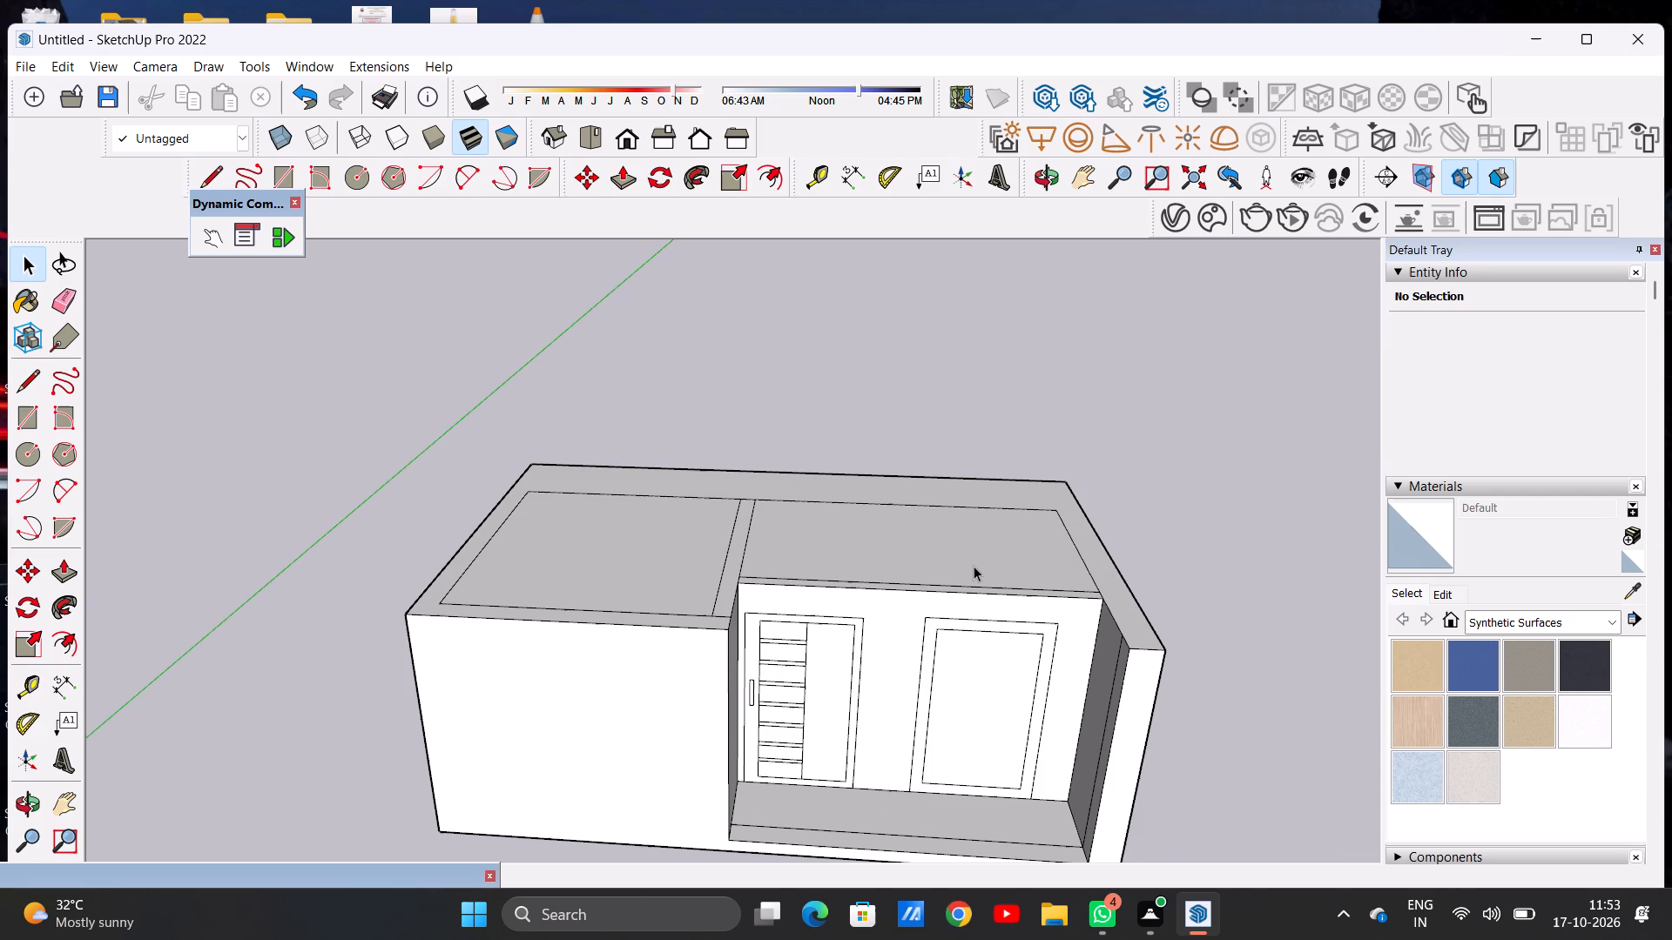
key(p)
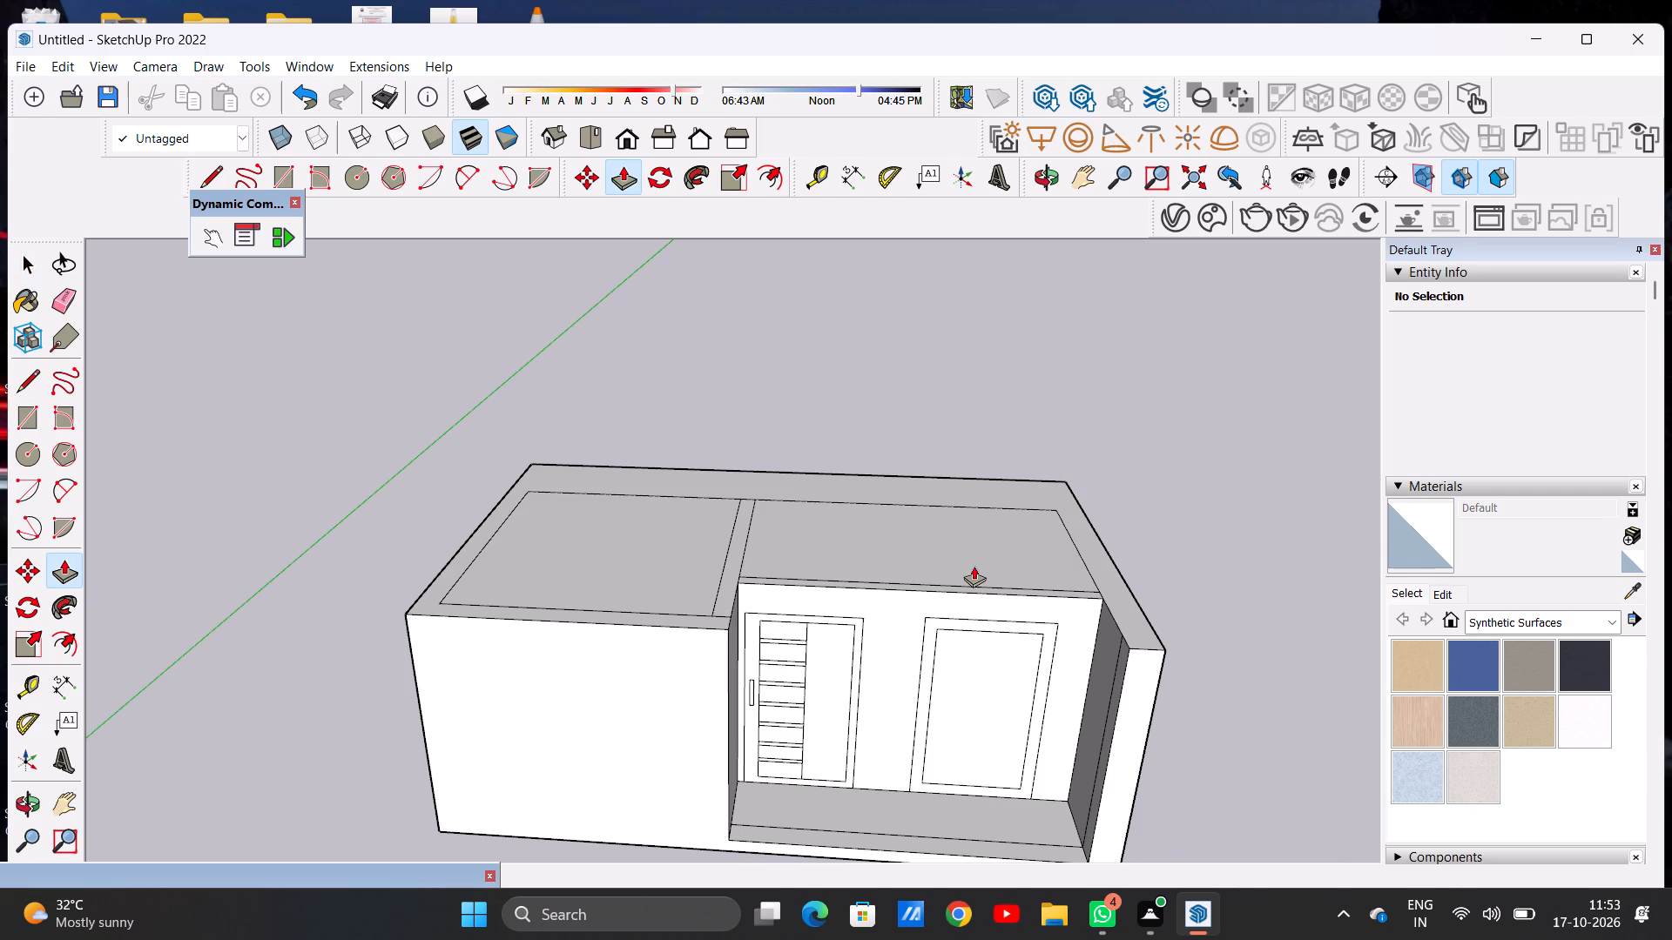
key(space)
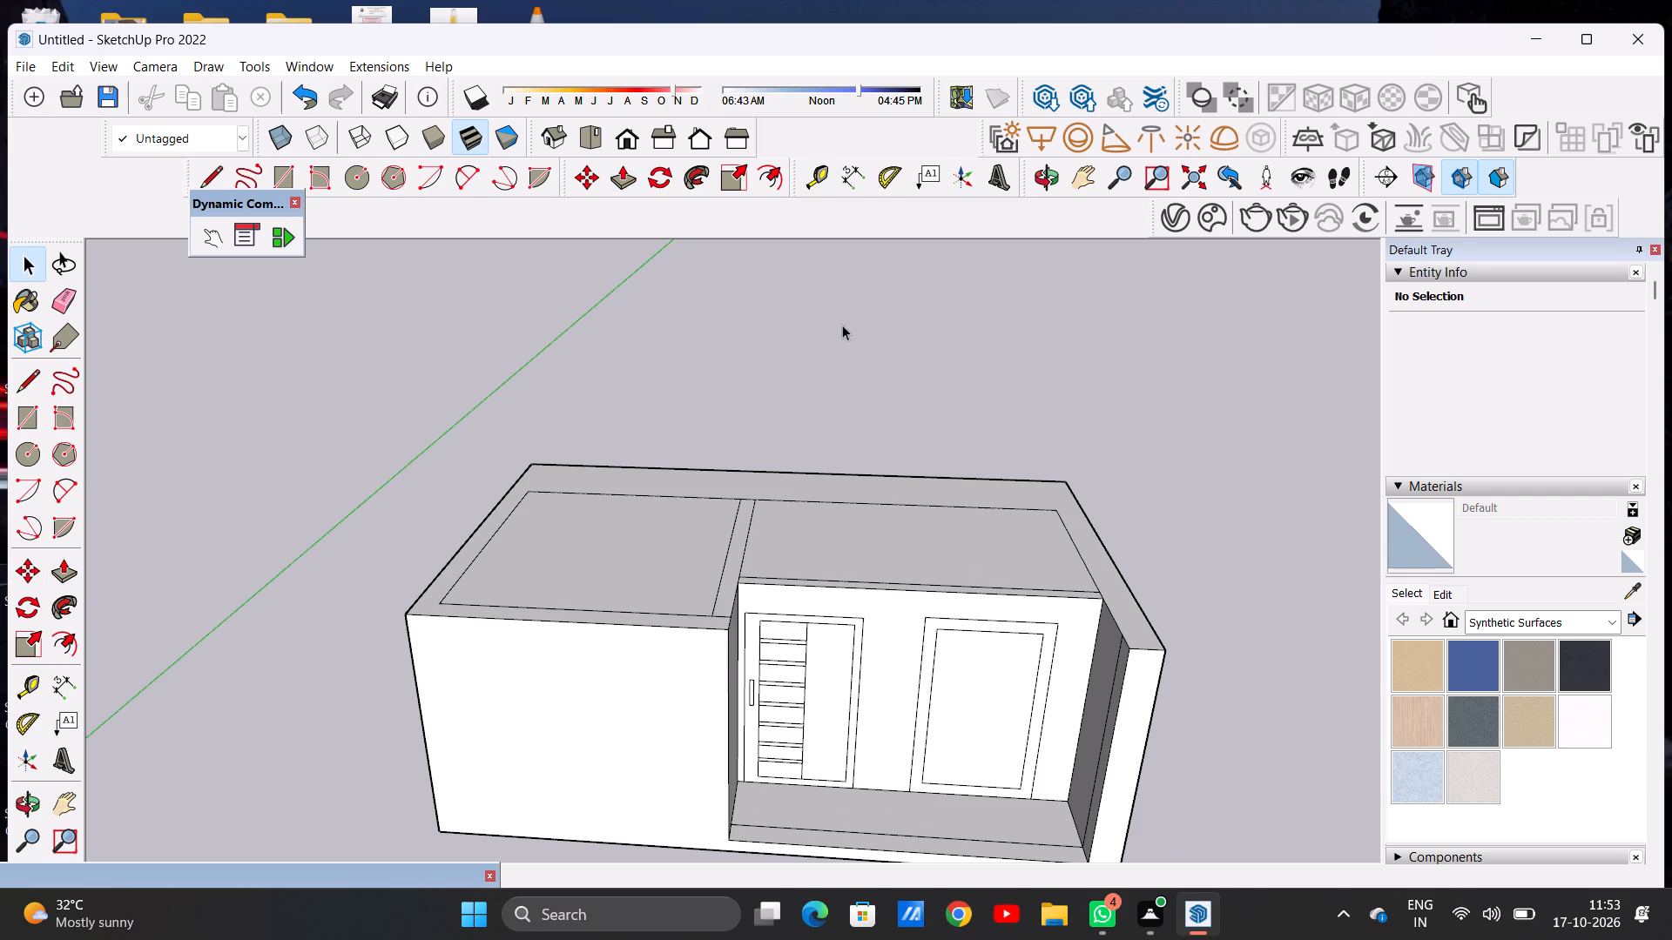
middle_drag(846, 548, 857, 678)
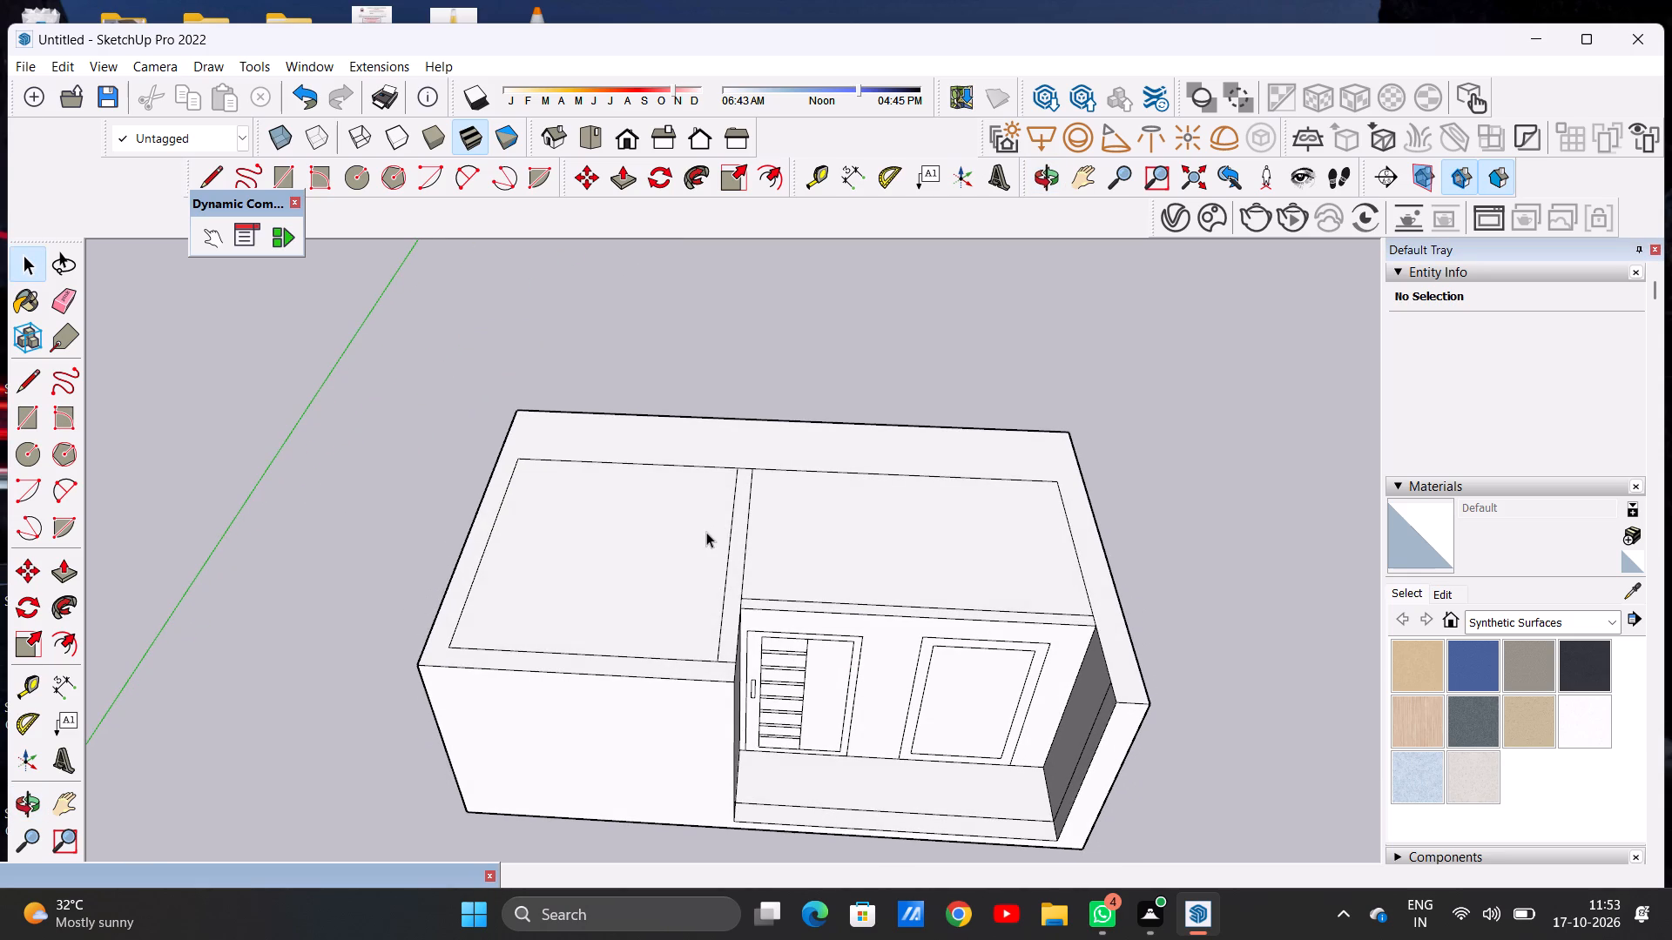
scroll(701, 527, up, 2)
scroll(595, 500, down, 4)
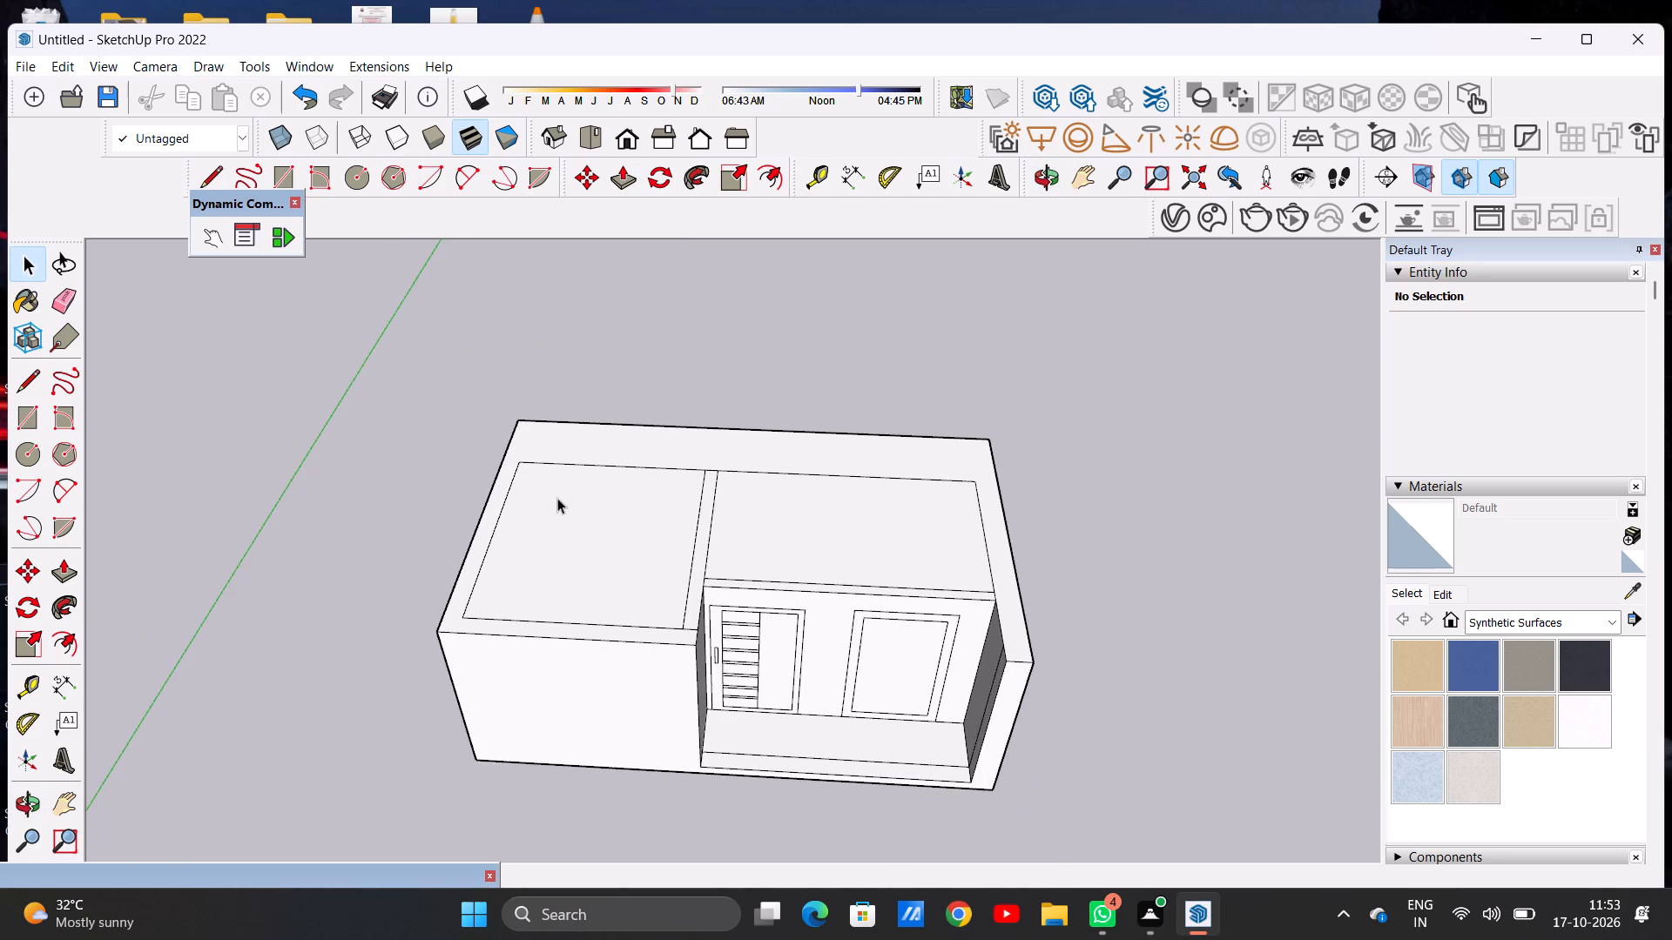
scroll(557, 498, up, 4)
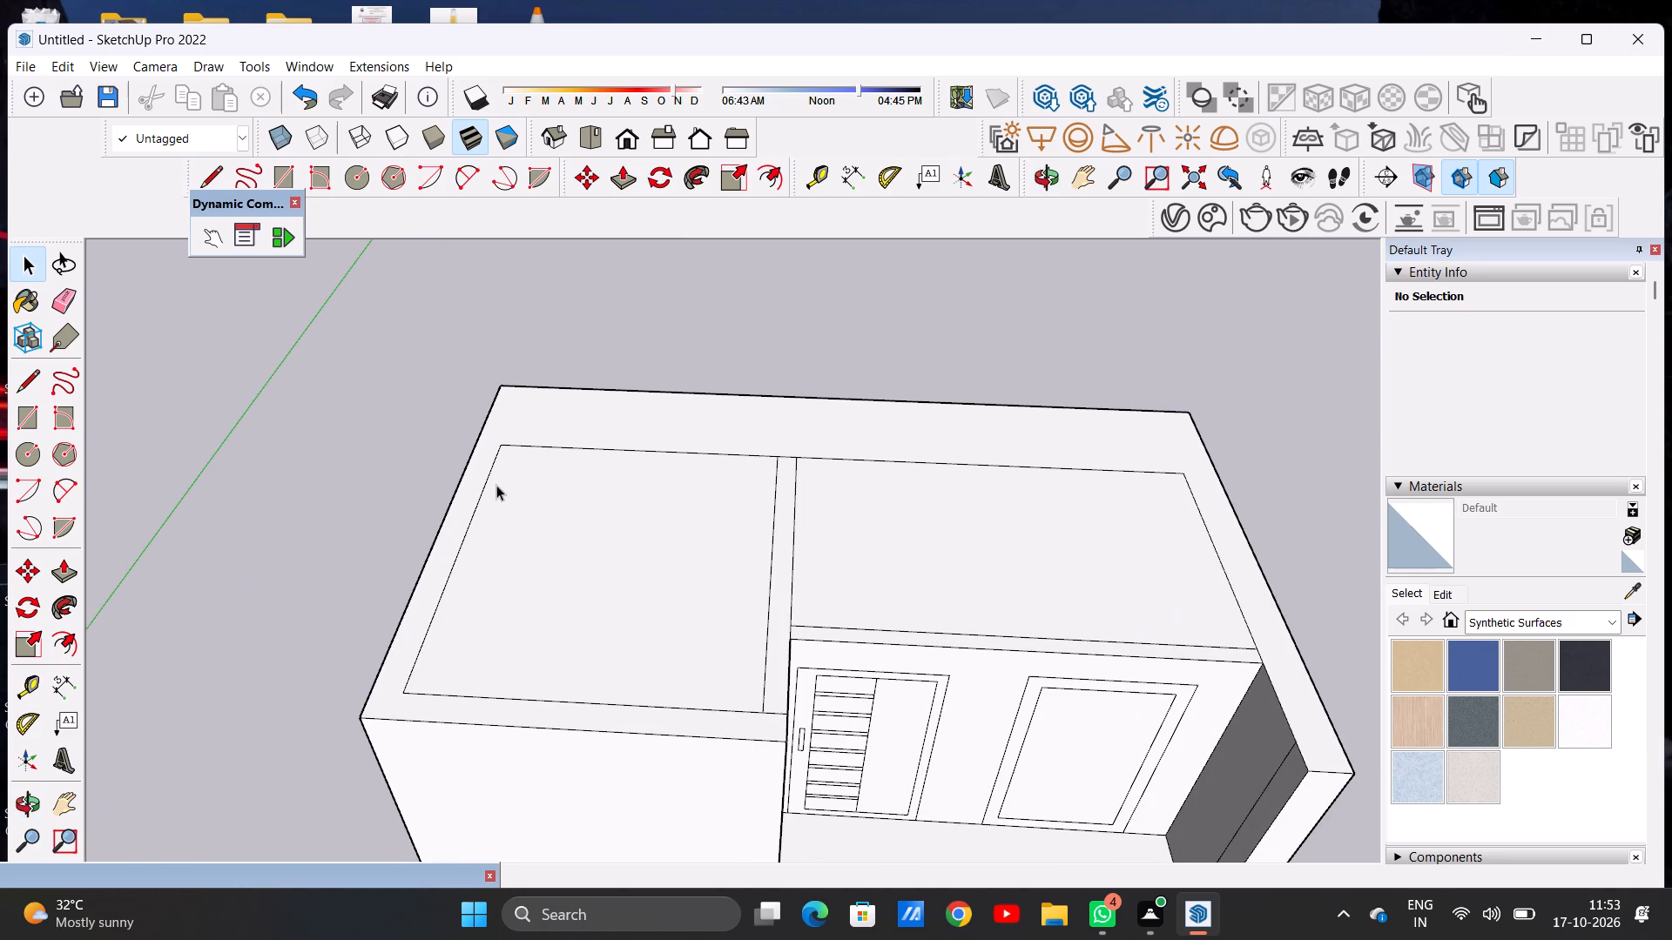
Draw a line across the back wall's top from the inner corner beside the partition to the outer edge.
key(l)
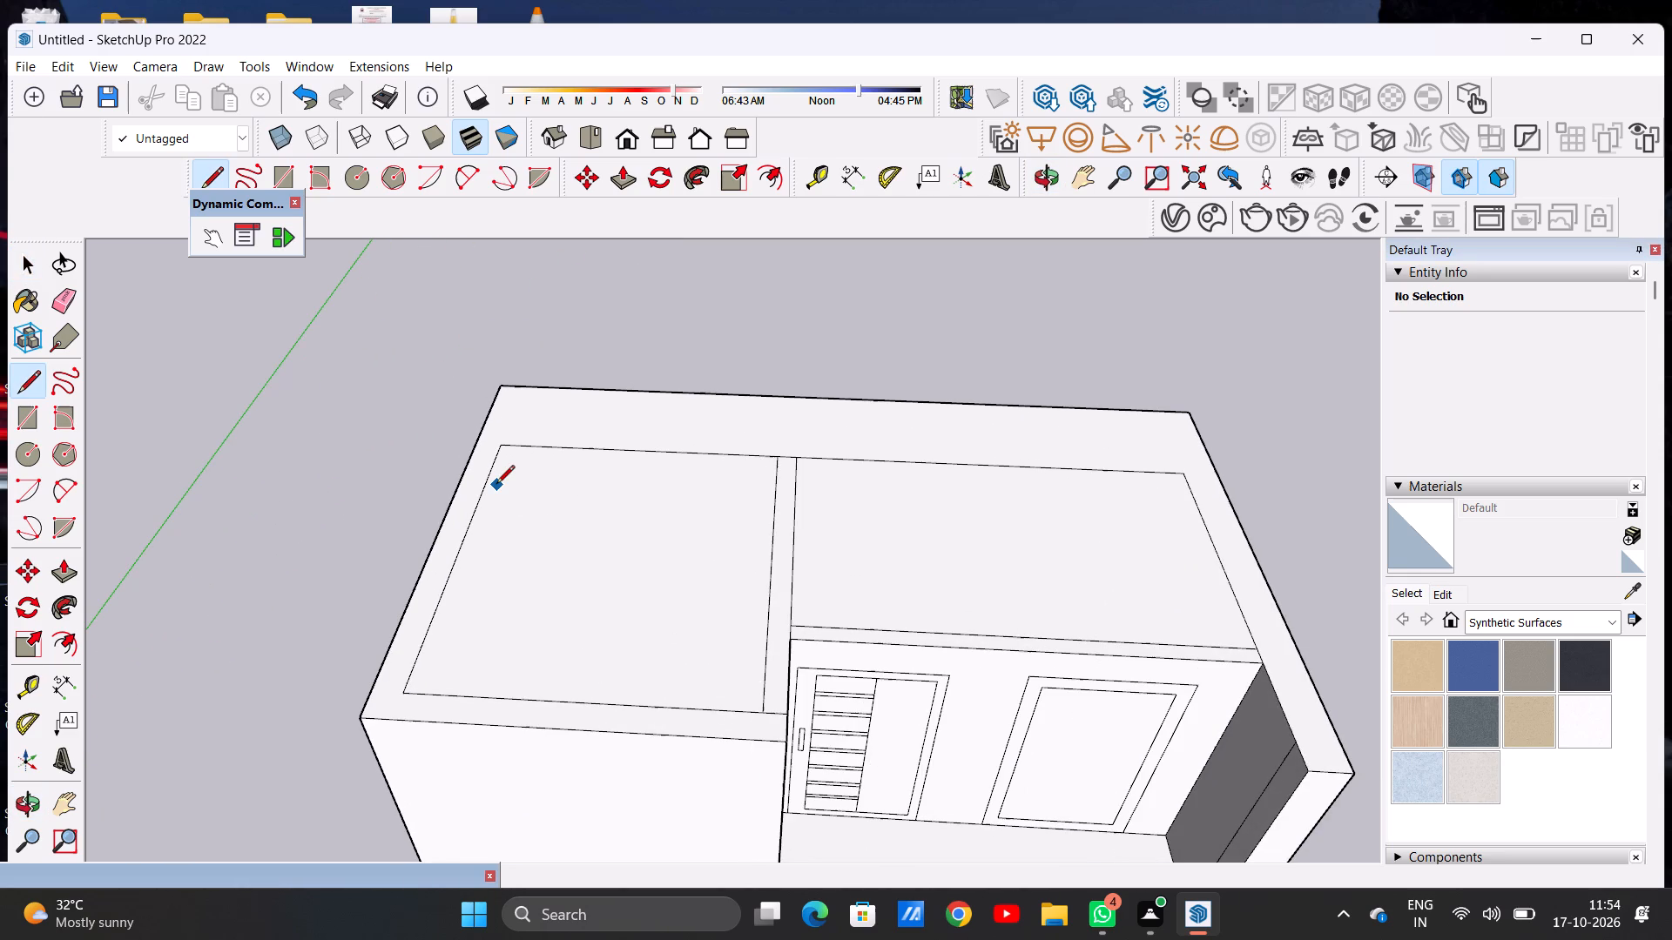
click(802, 455)
click(807, 394)
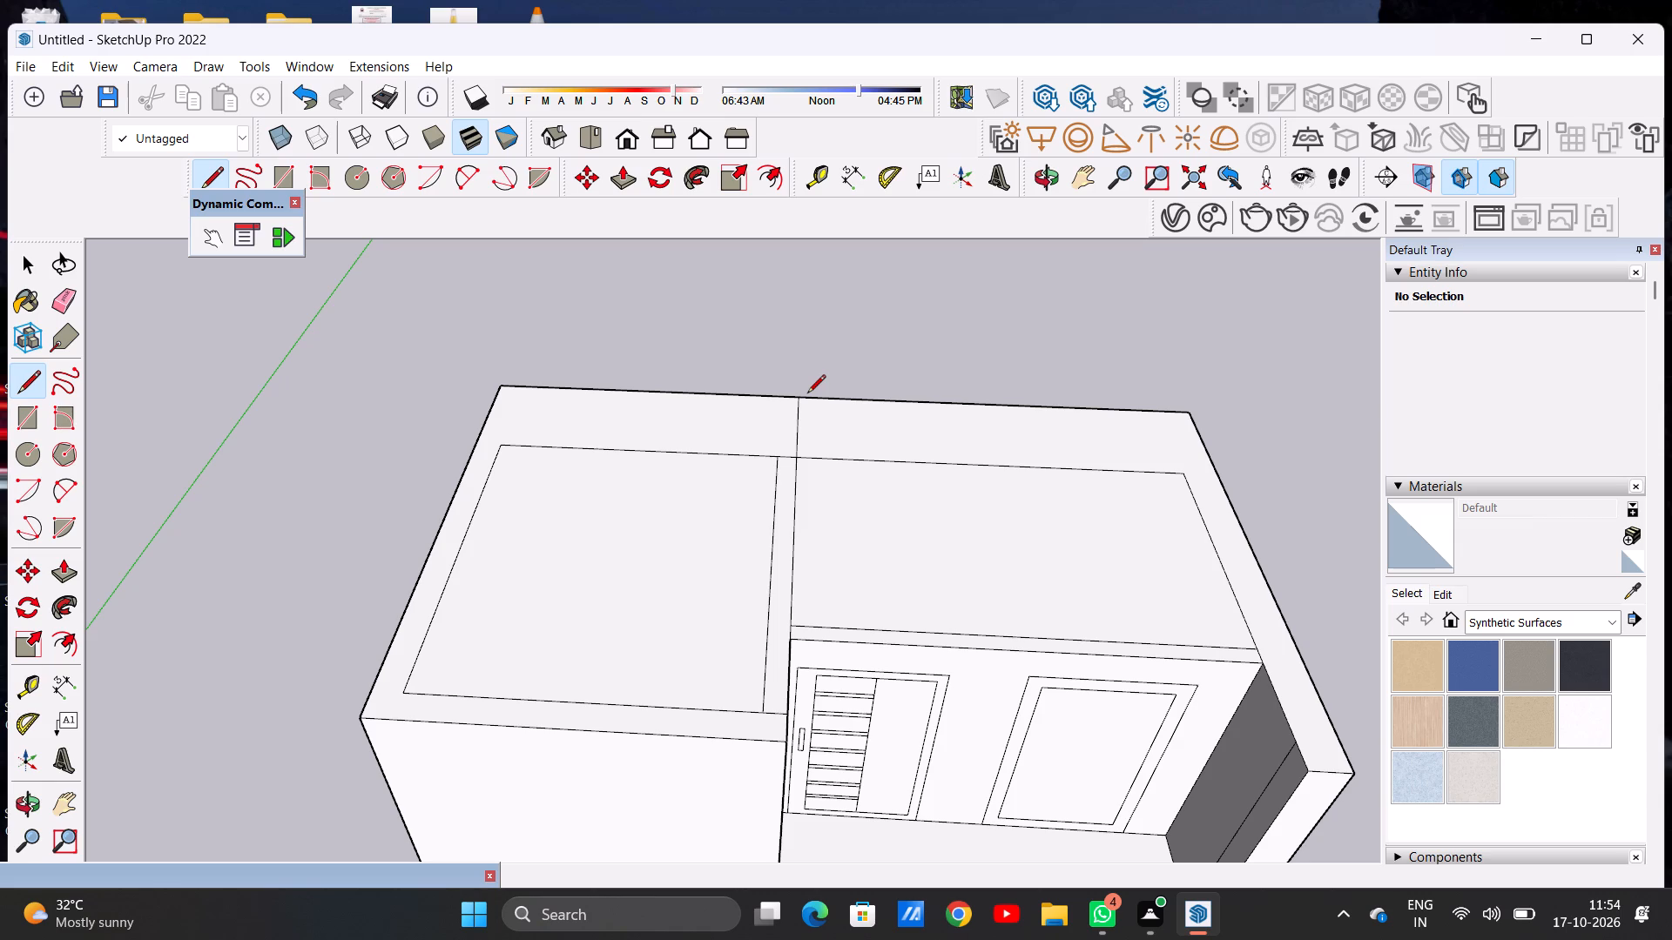
key(space)
Push/Pull the L-shaped wall-top strip around the room behind the doors upward by about a slab's thickness.
scroll(796, 527, down, 3)
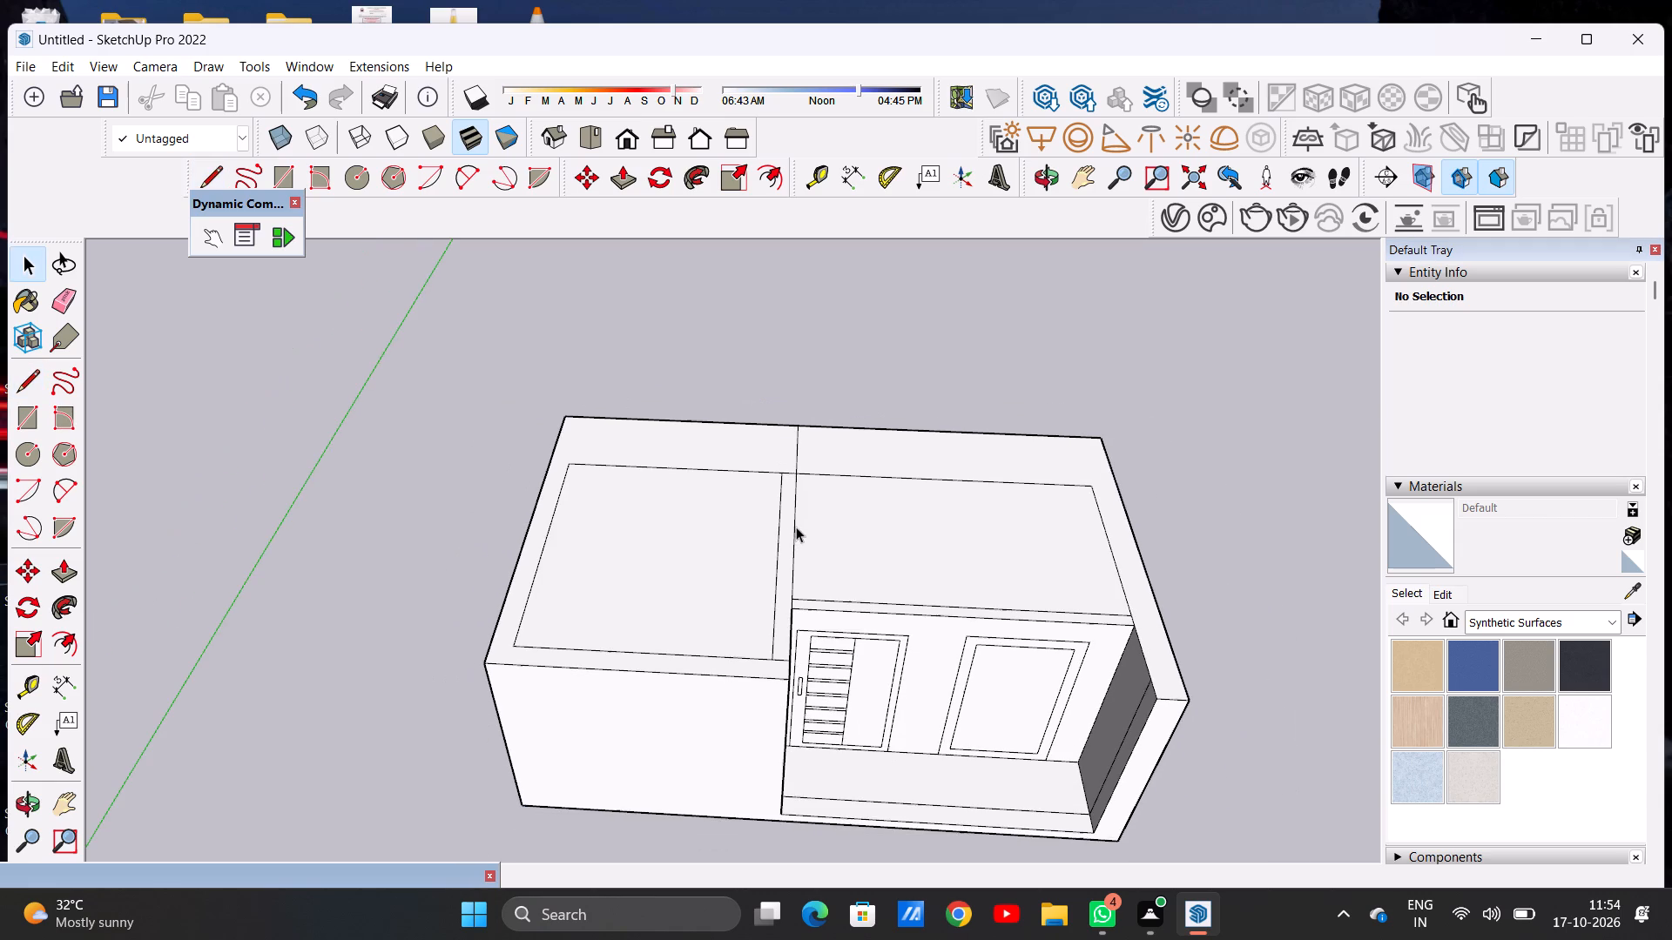
middle_drag(1130, 510, 801, 496)
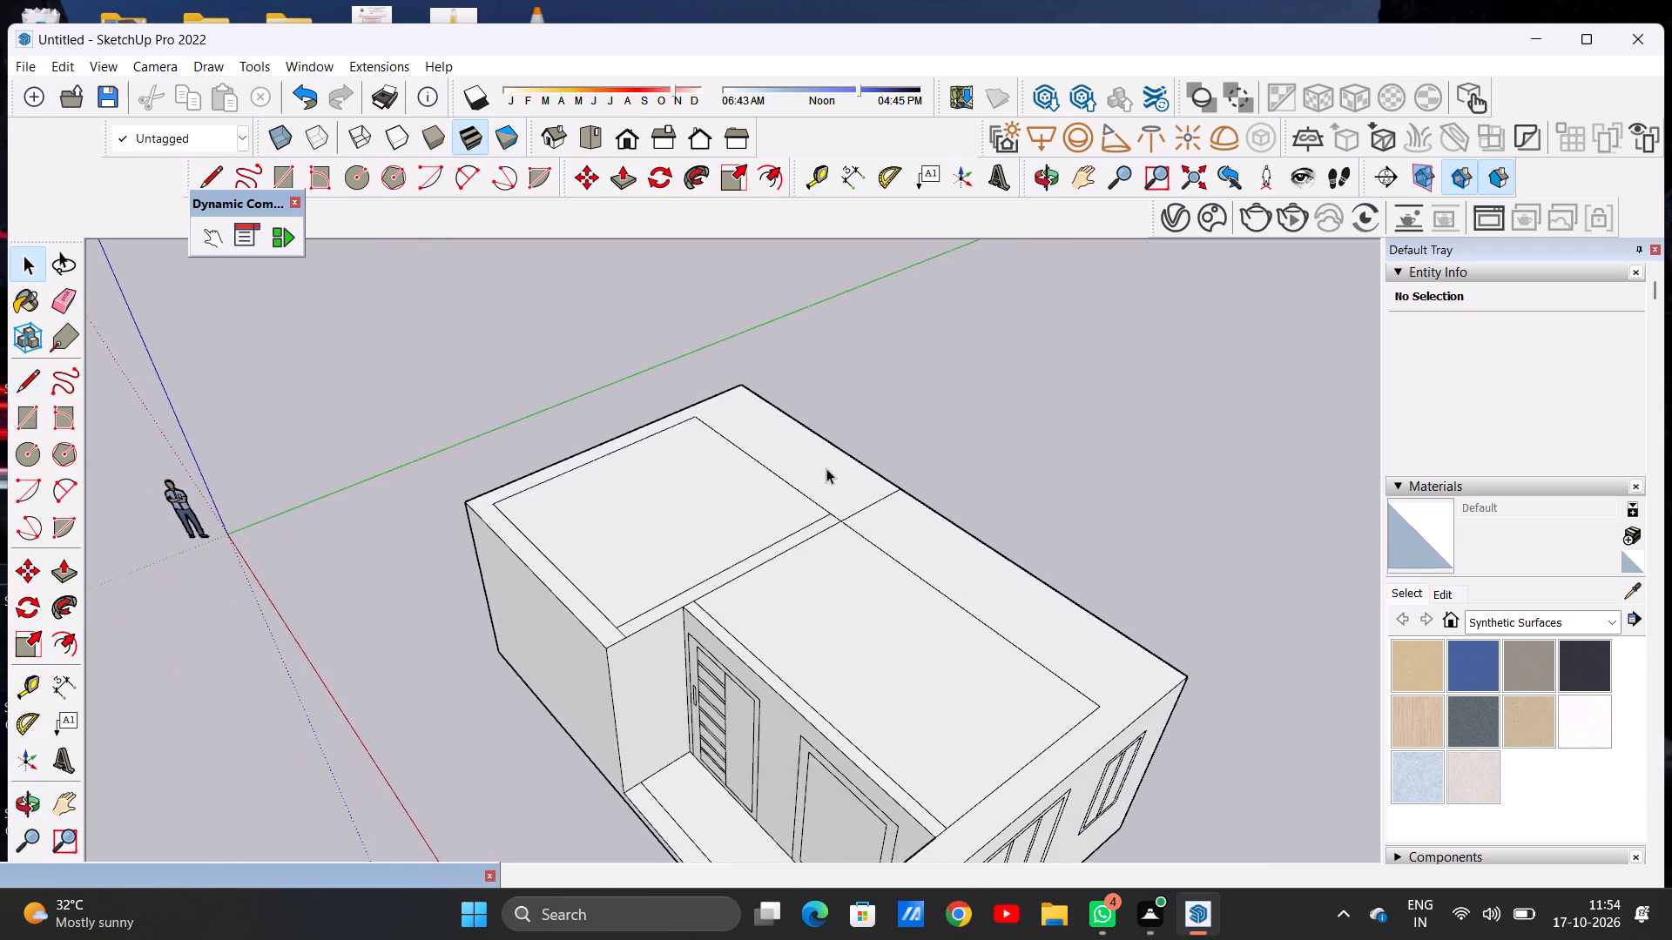
scroll(826, 468, down, 5)
scroll(998, 675, up, 6)
scroll(972, 571, up, 2)
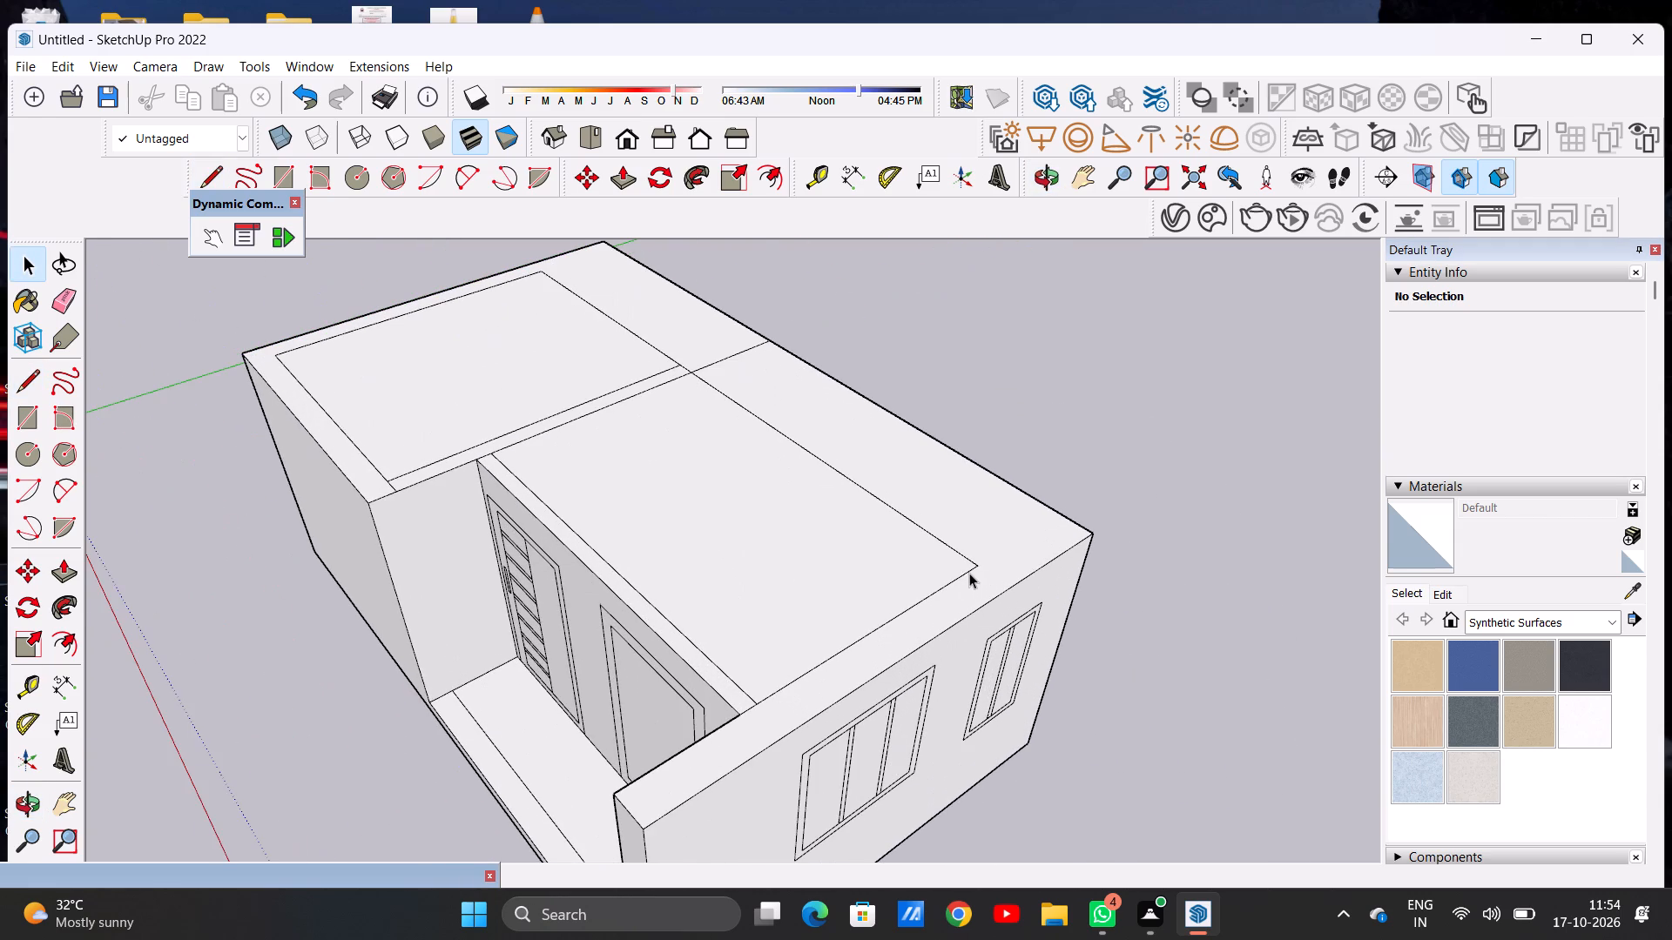
middle_drag(975, 634, 1009, 697)
scroll(873, 460, up, 1)
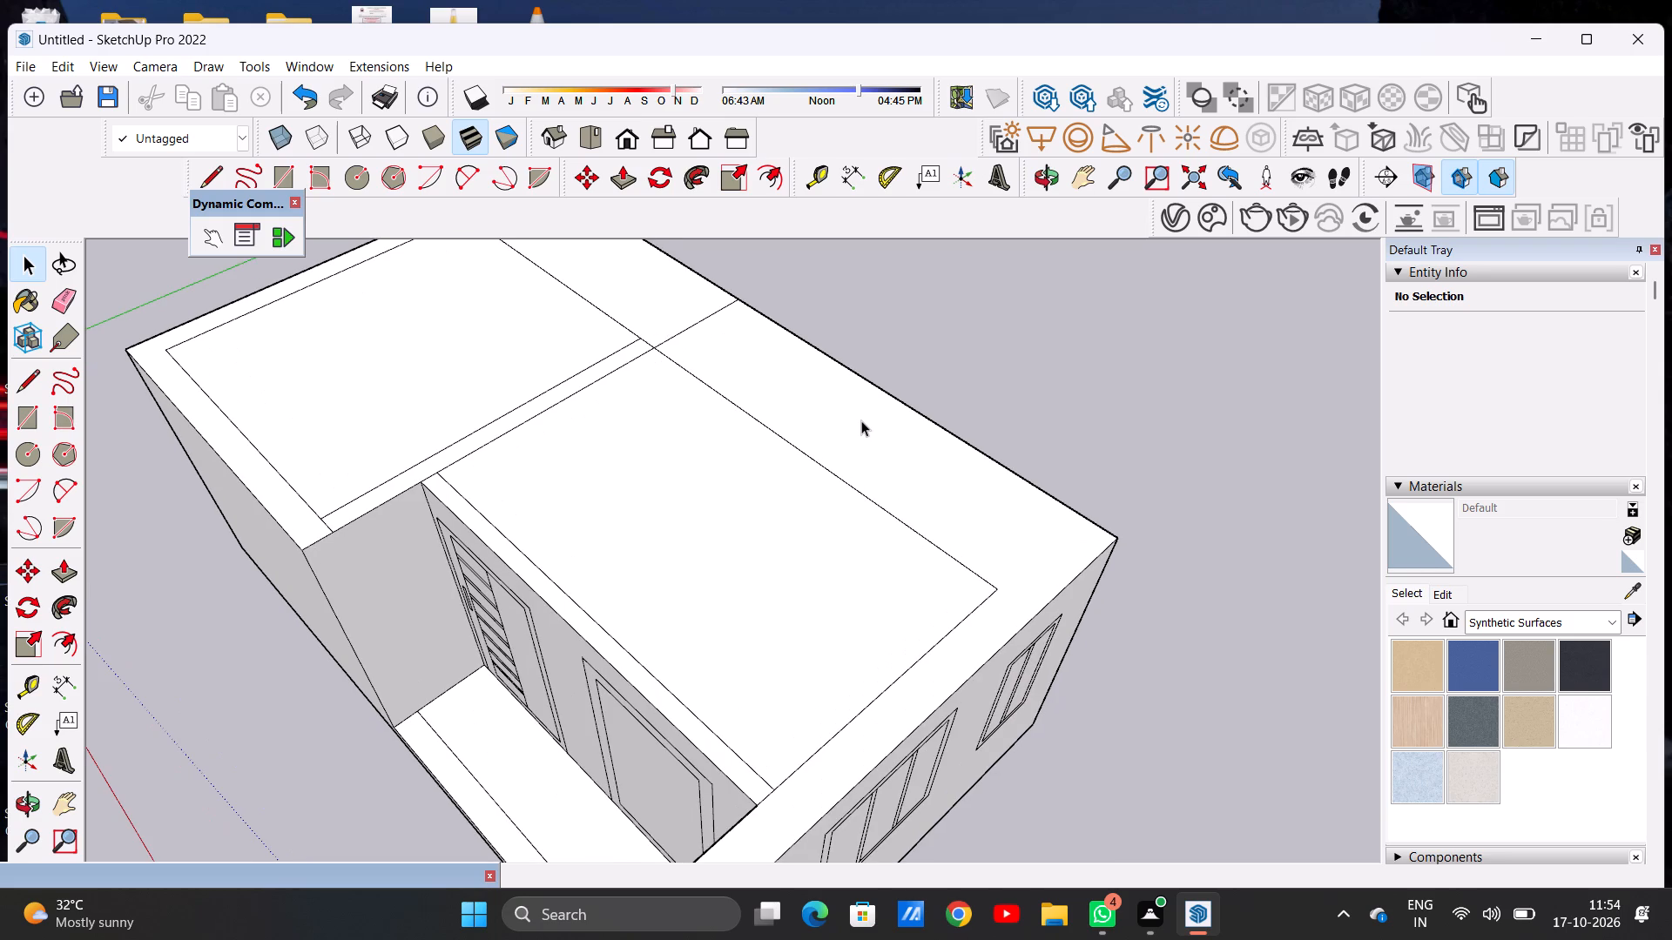
scroll(828, 486, down, 7)
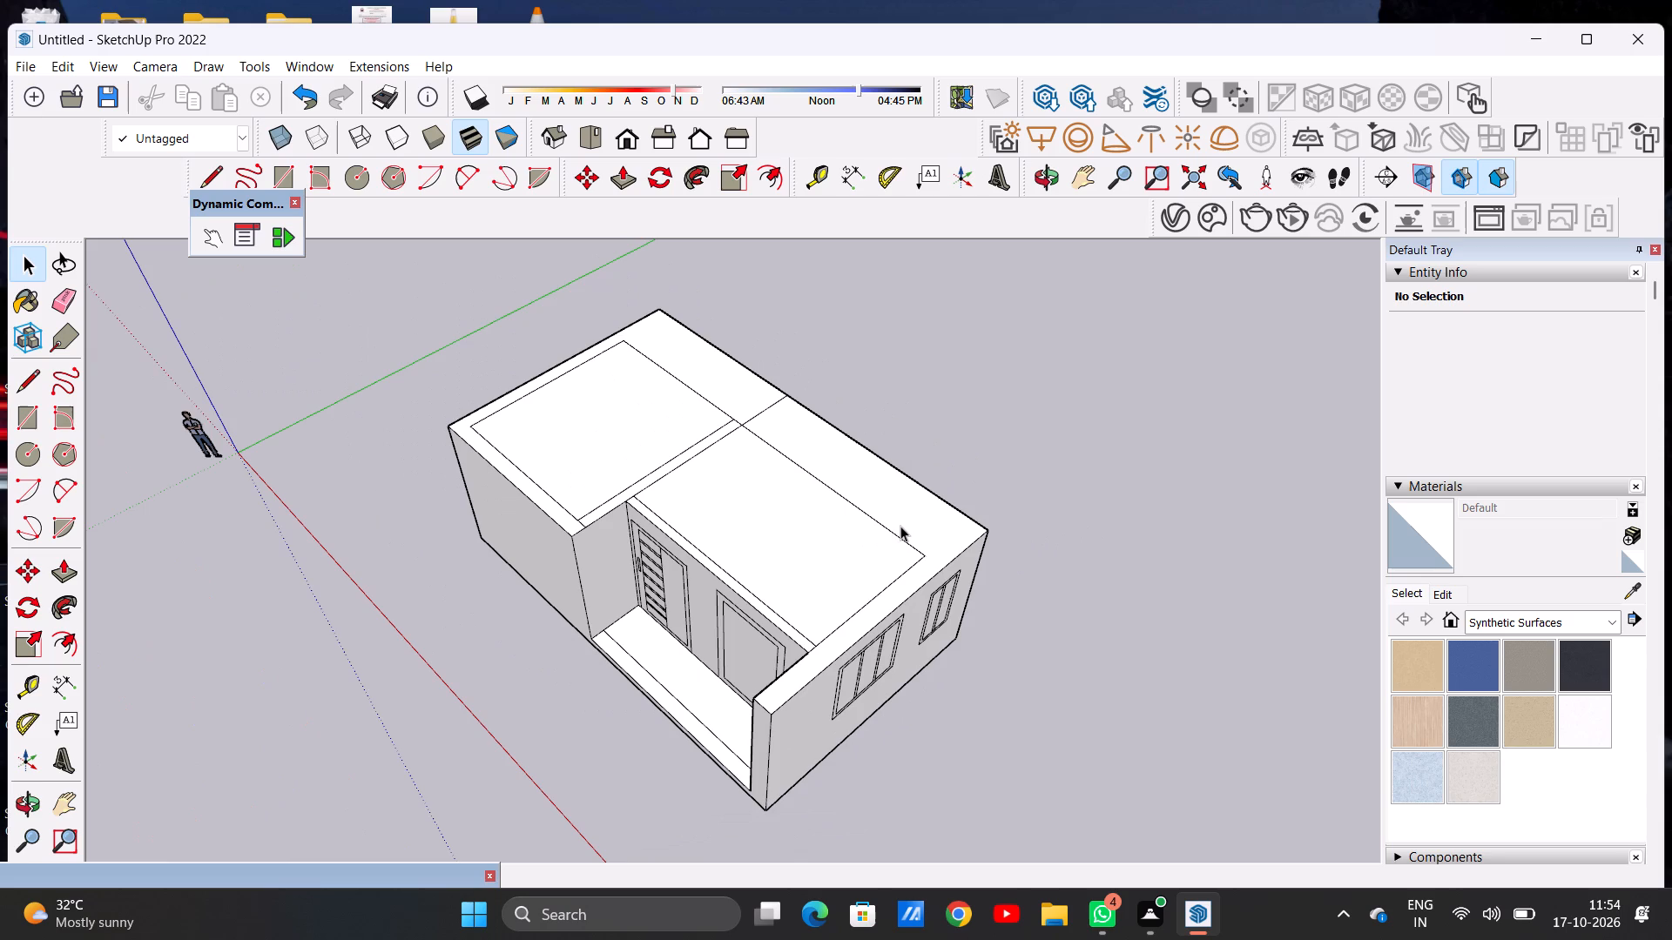
middle_drag(737, 521, 898, 458)
scroll(895, 463, up, 2)
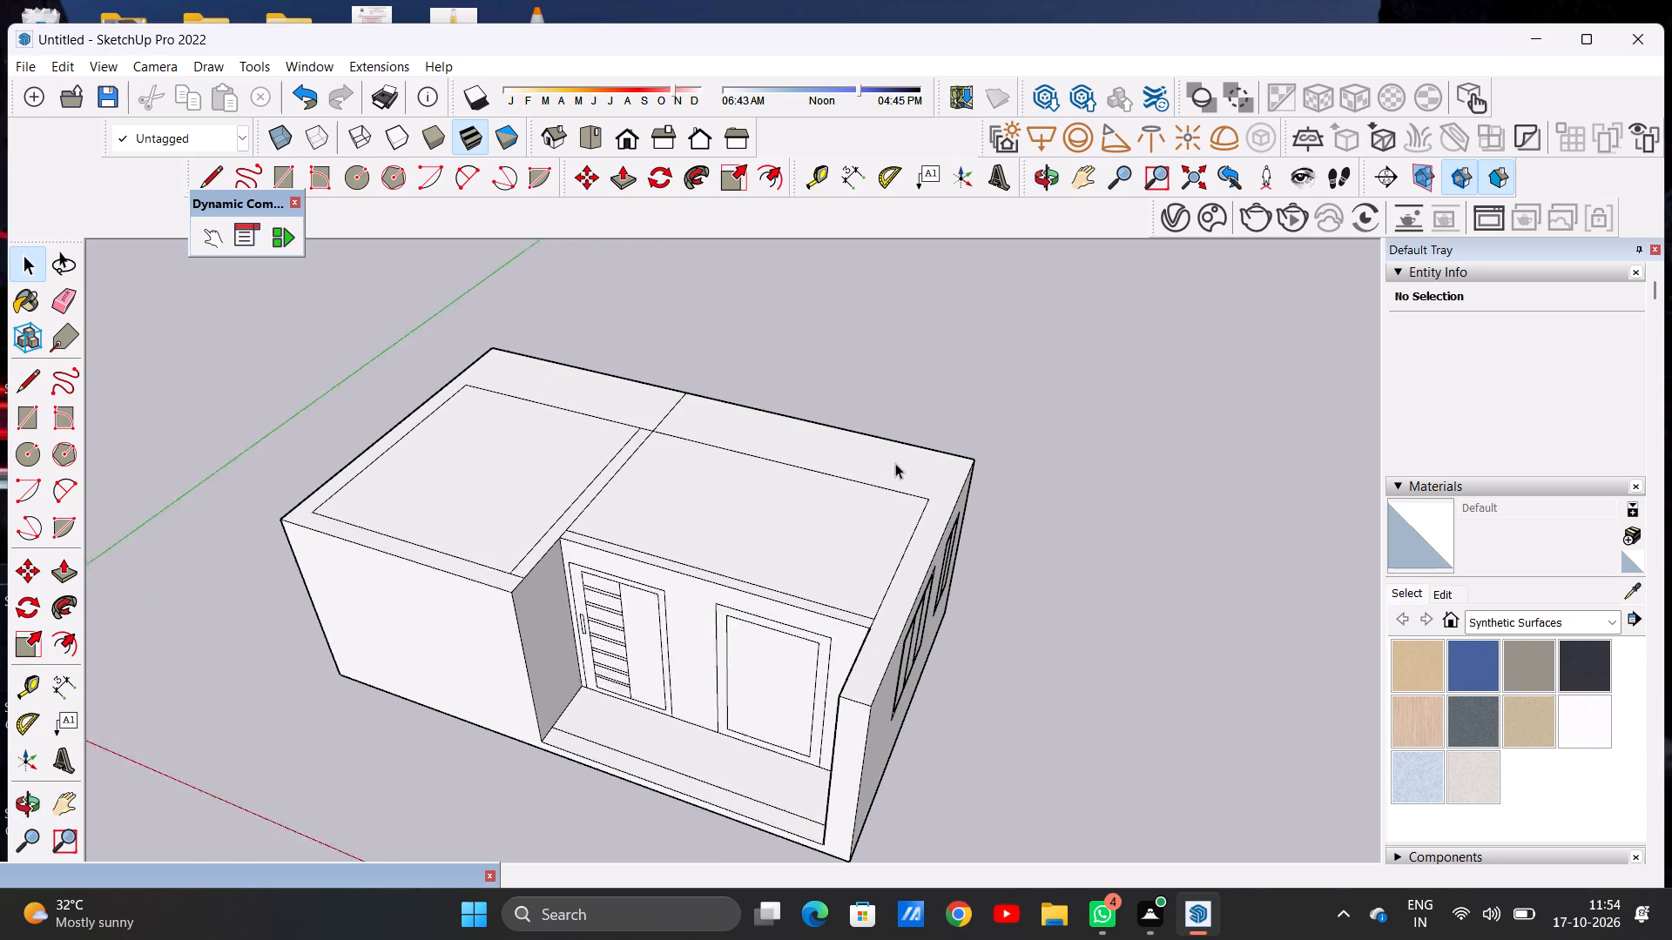
scroll(895, 463, up, 1)
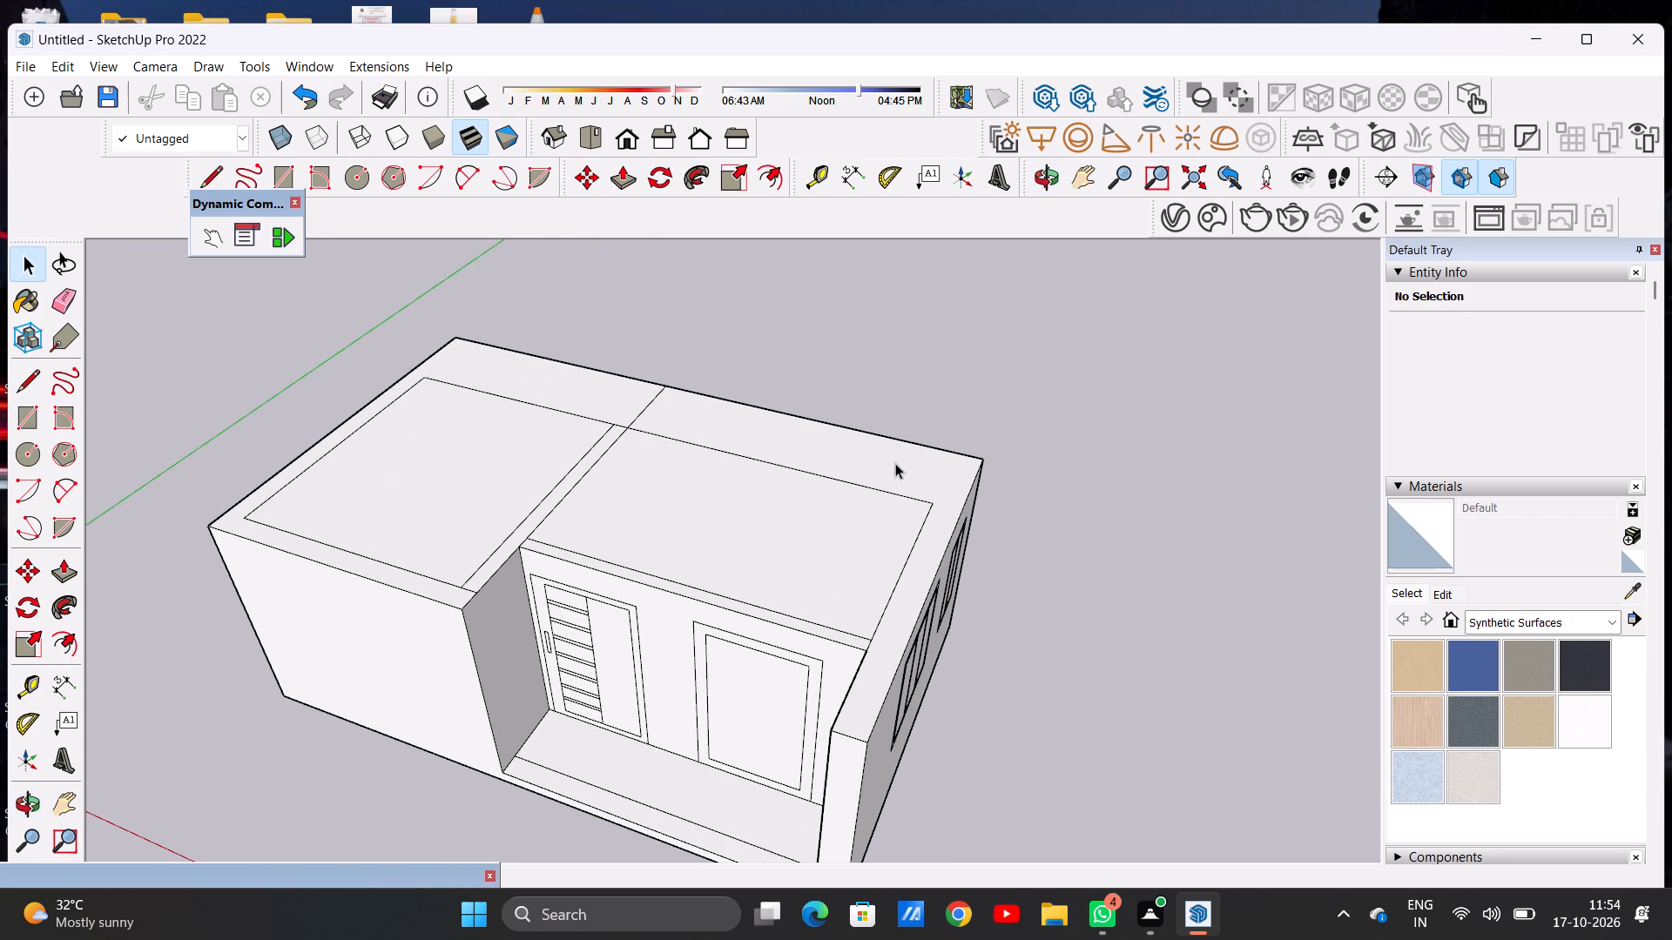
key(p)
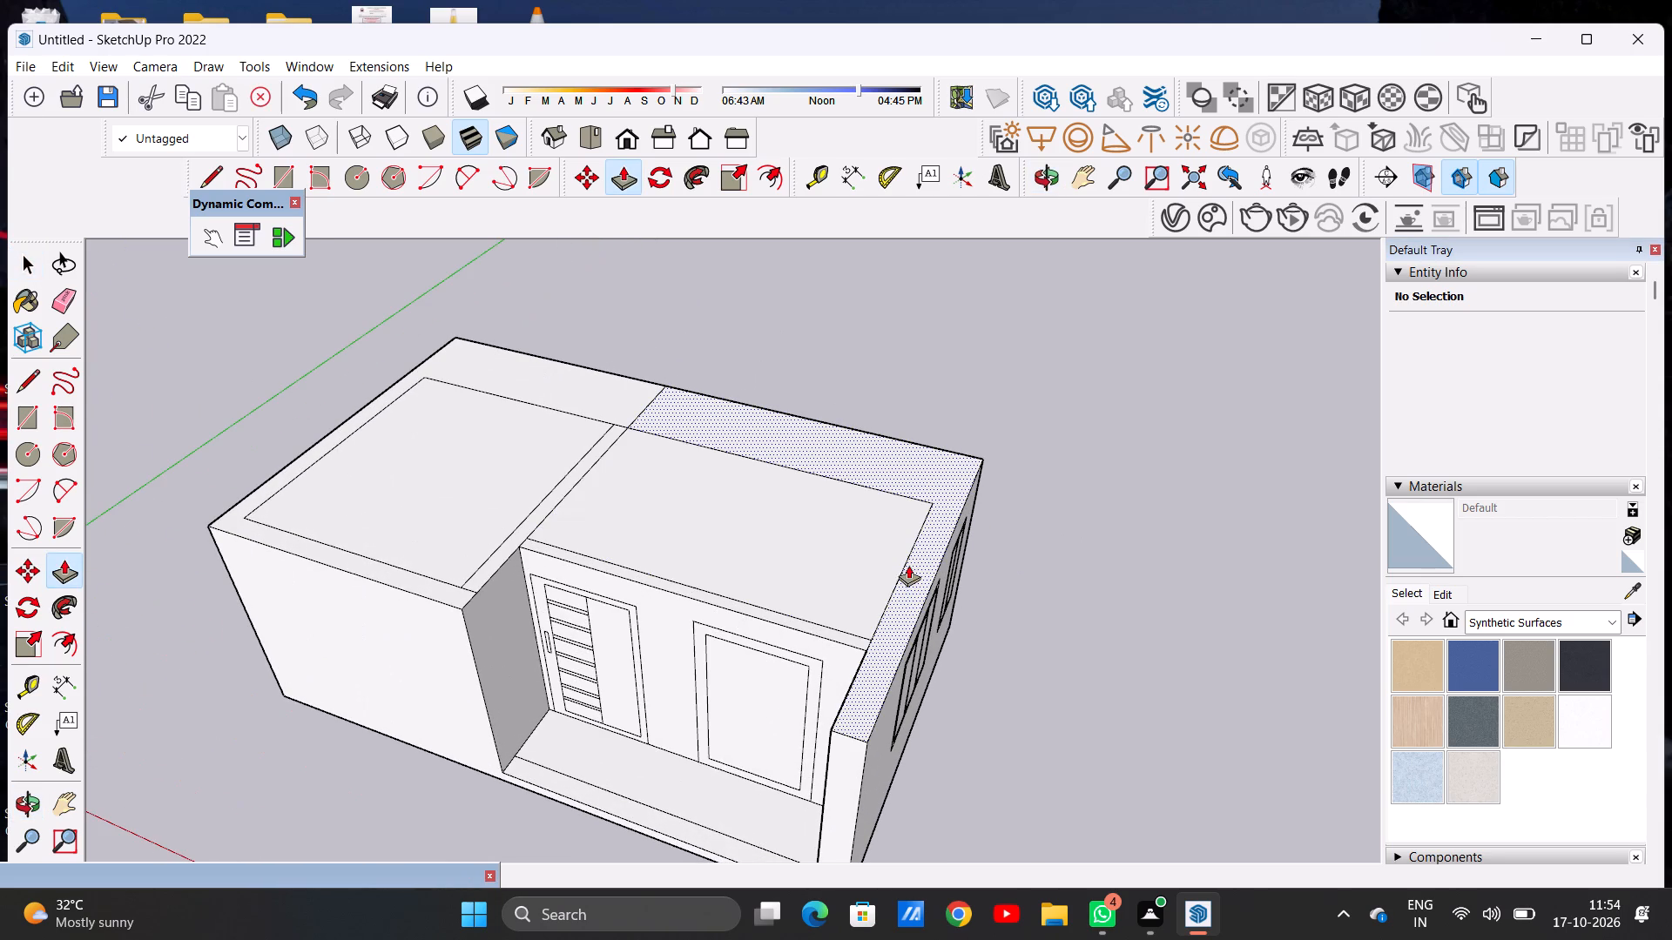
middle_drag(804, 589, 961, 592)
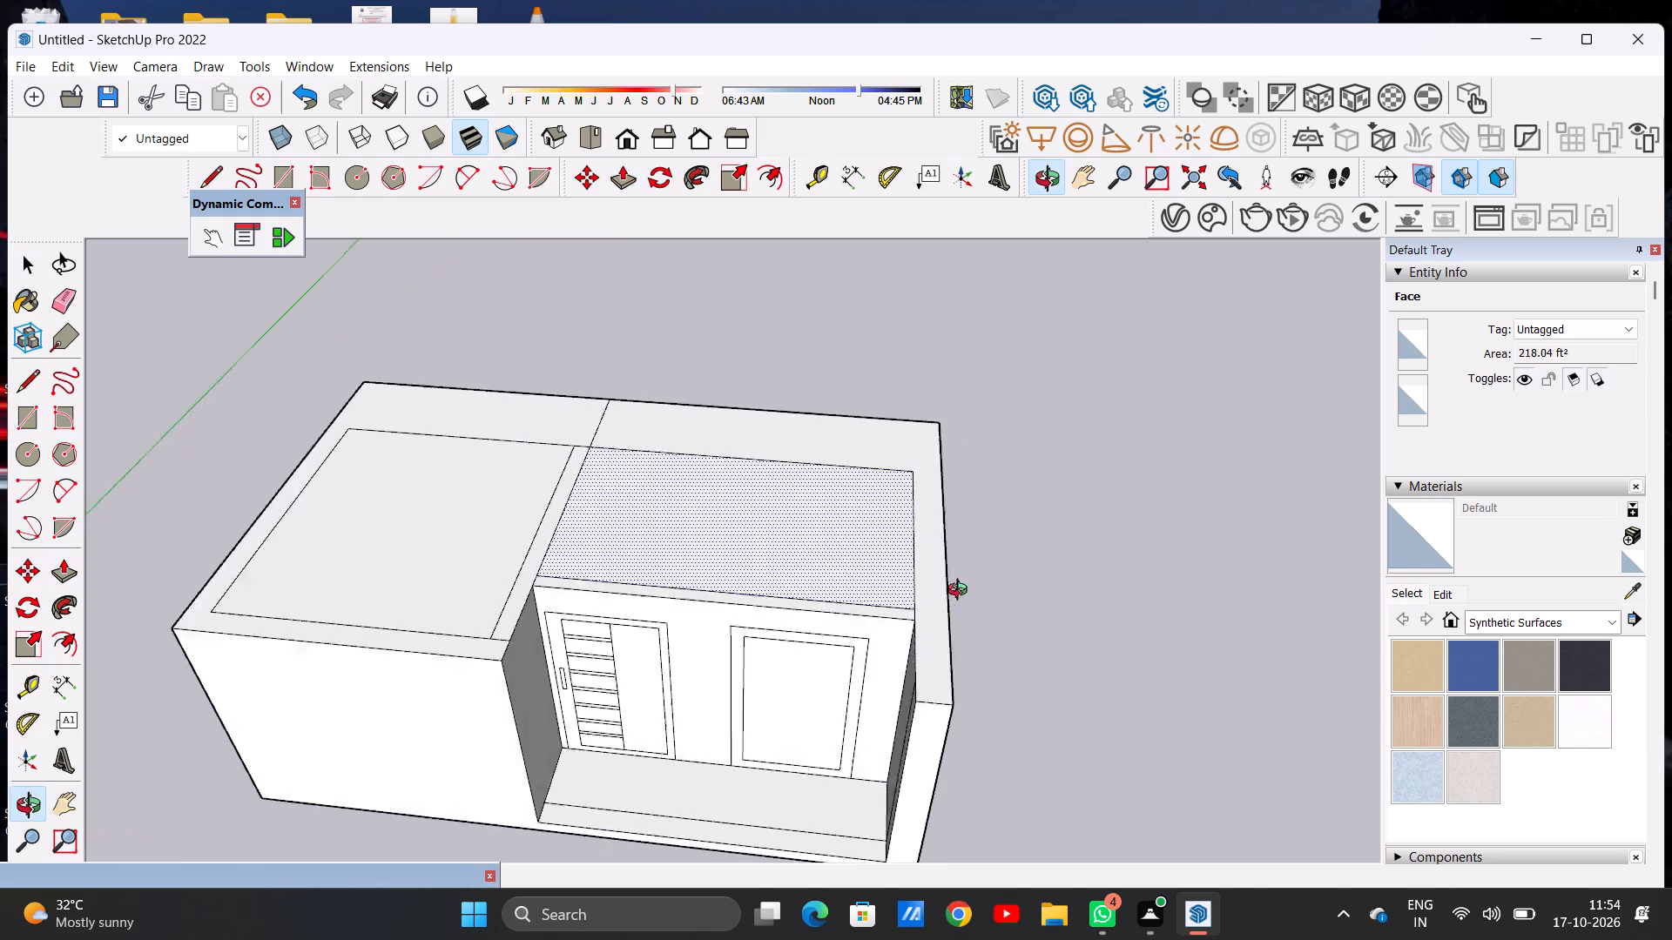
middle_drag(961, 592, 1046, 534)
scroll(984, 564, up, 5)
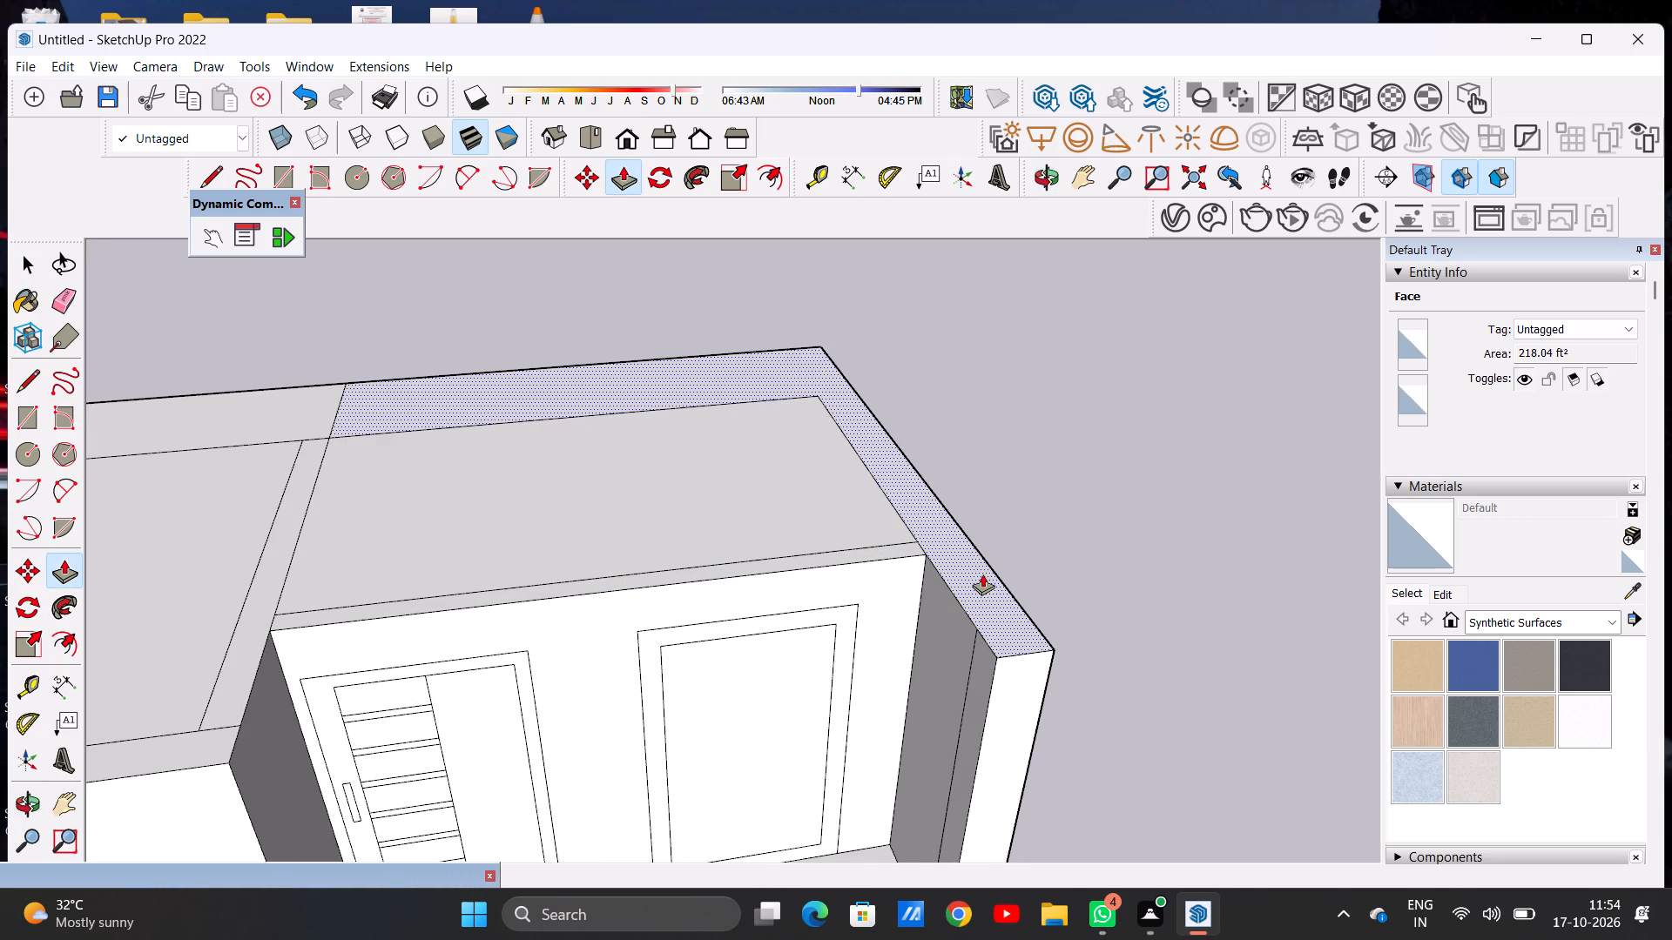
click(982, 574)
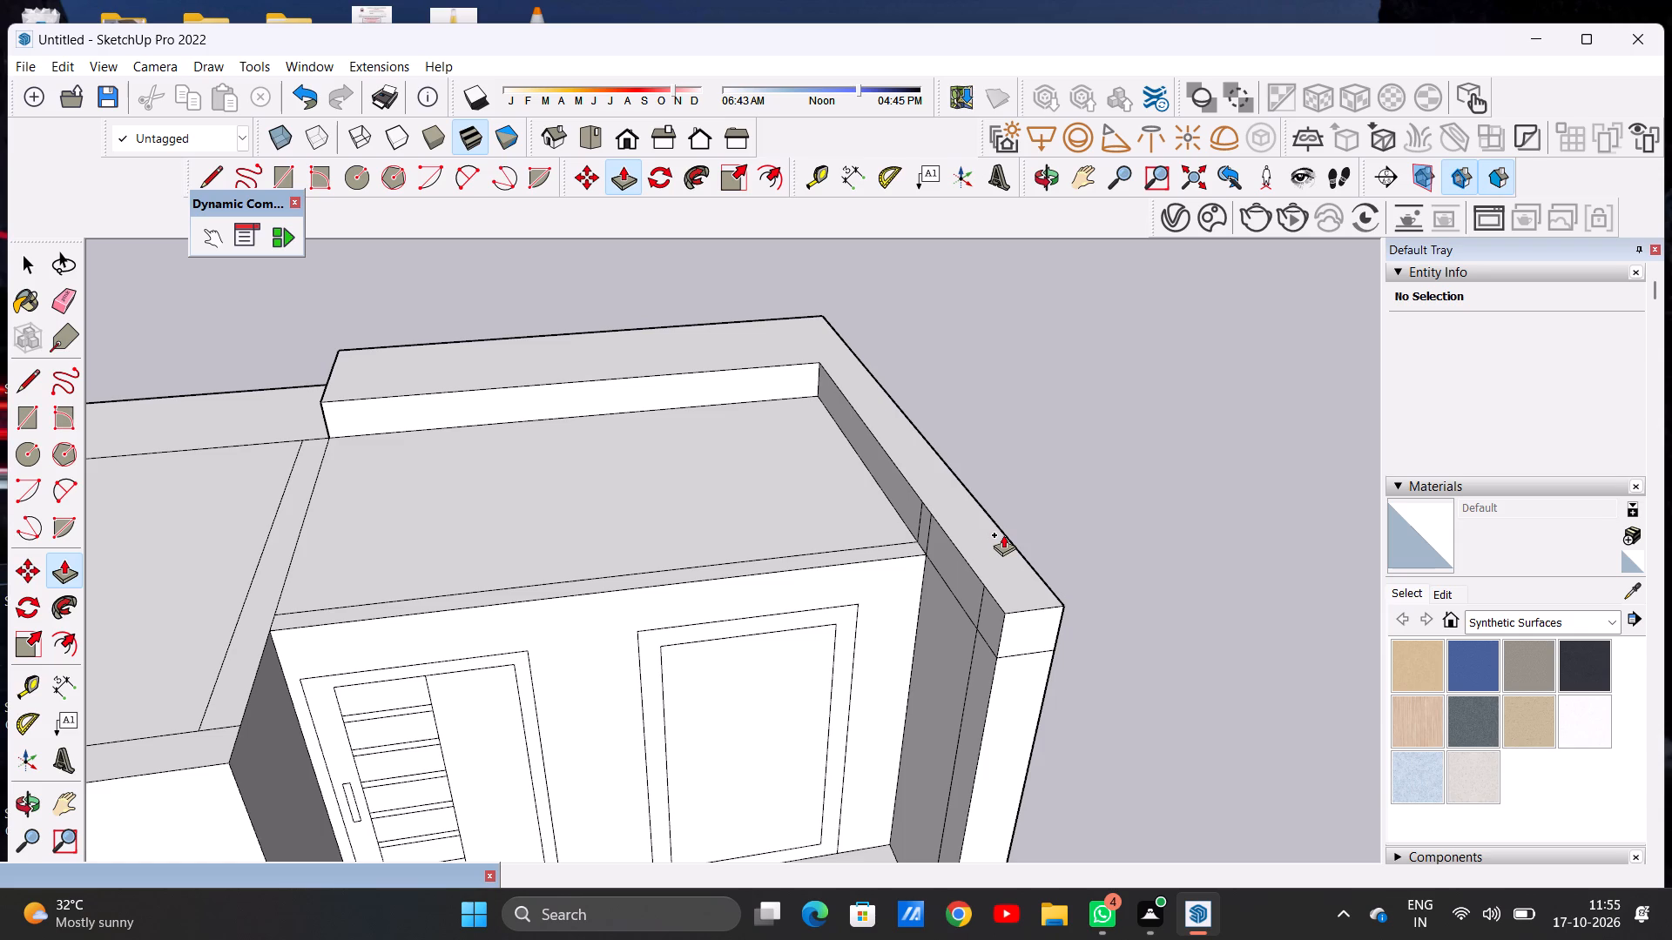
click(1011, 530)
key(space)
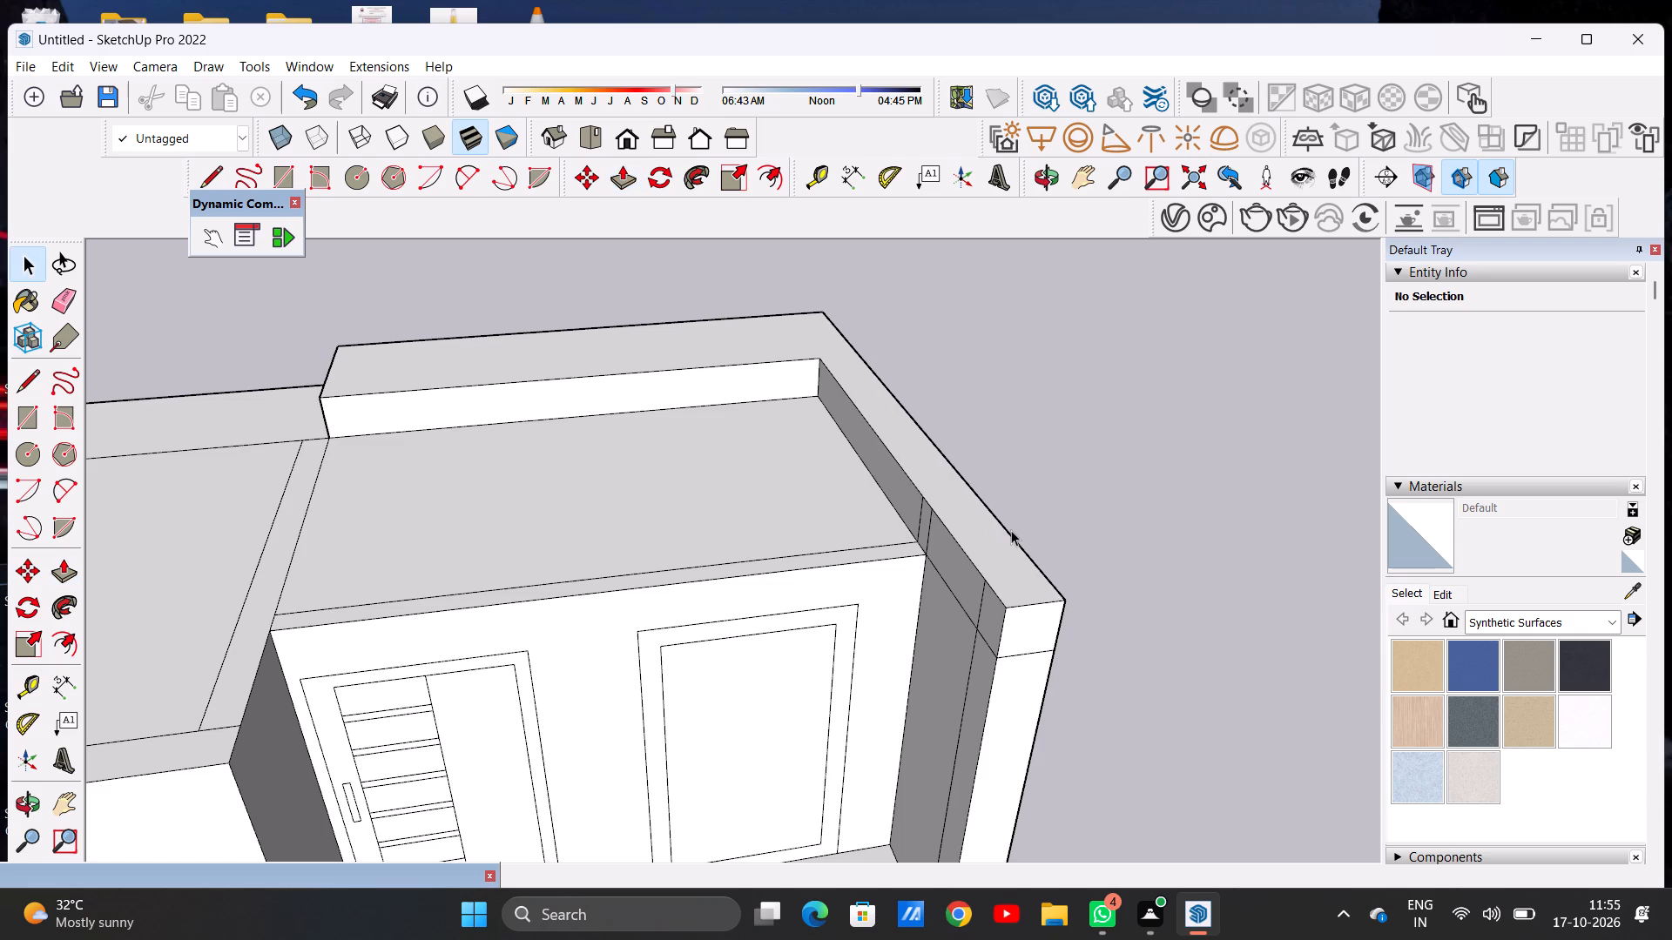
Erase the three stray vertical edges on the inner face of the raised strip above the side wall.
scroll(916, 515, down, 10)
scroll(927, 442, up, 7)
middle_drag(863, 629, 895, 625)
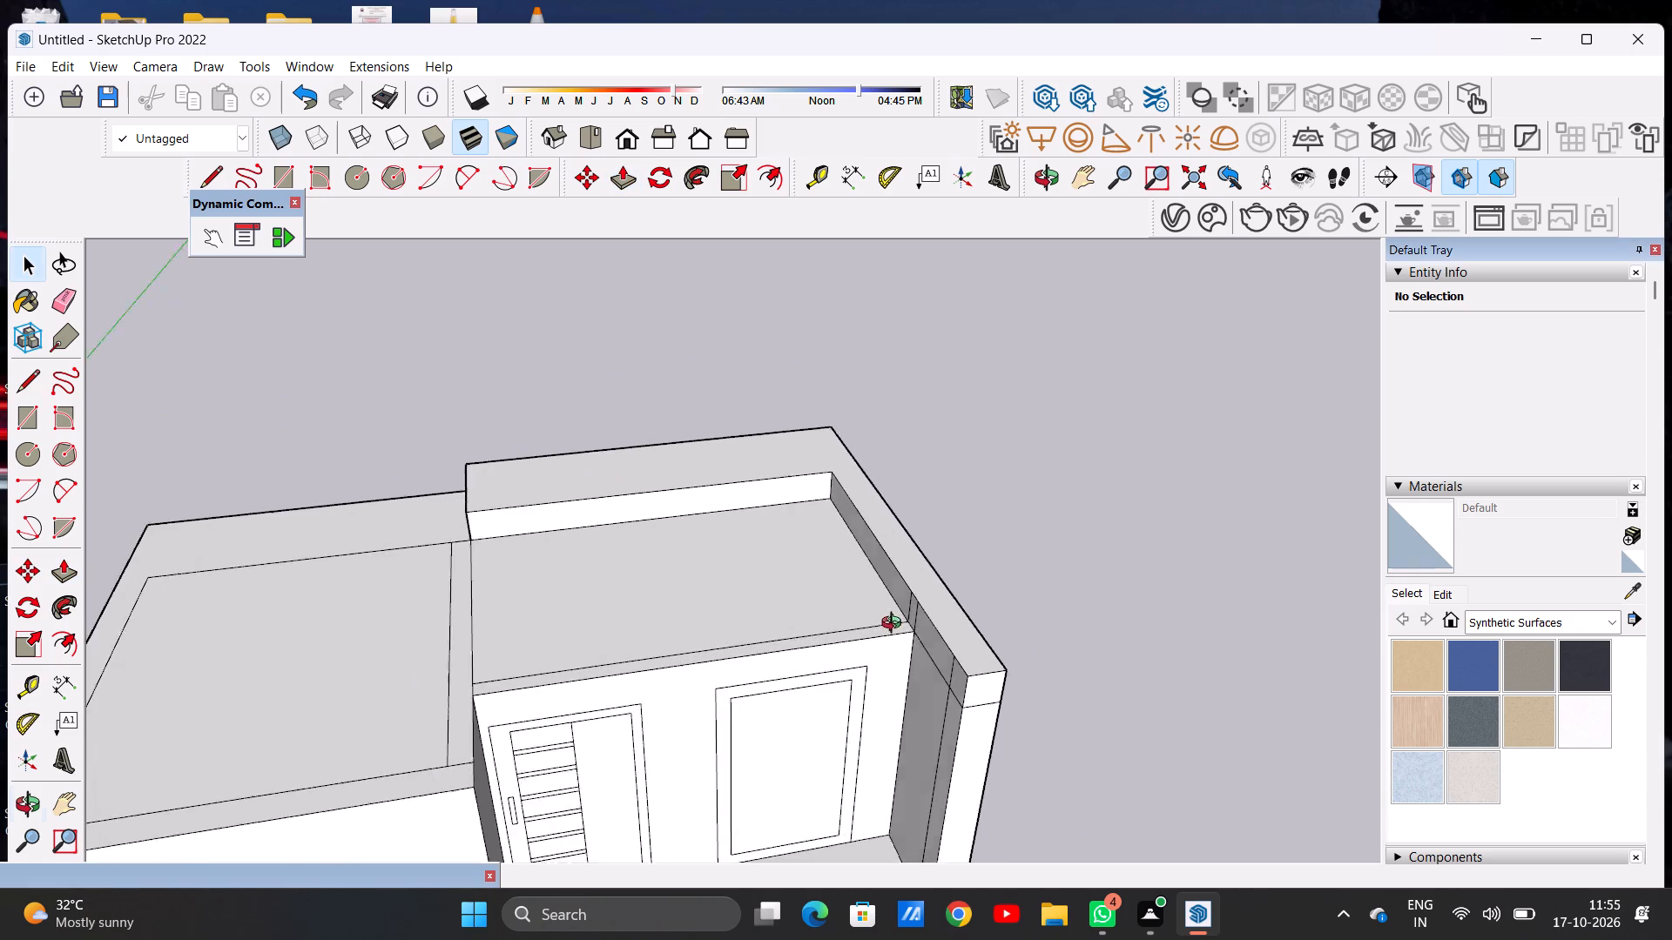
middle_drag(895, 625, 1021, 524)
scroll(1006, 605, up, 8)
key(e)
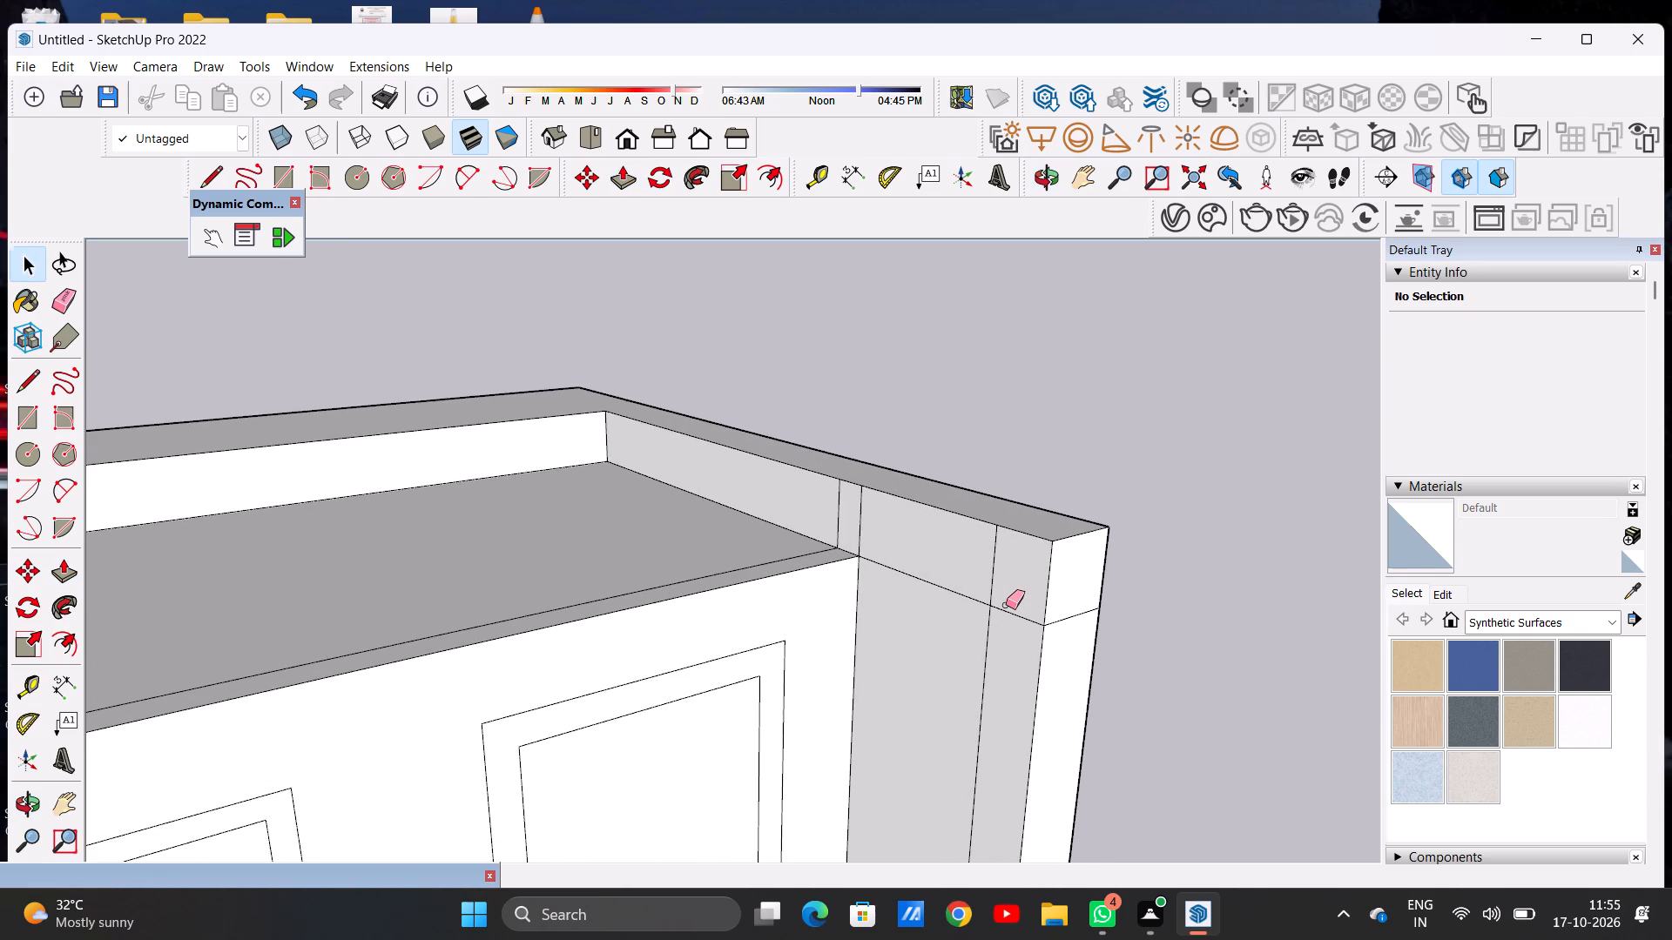
scroll(864, 516, up, 7)
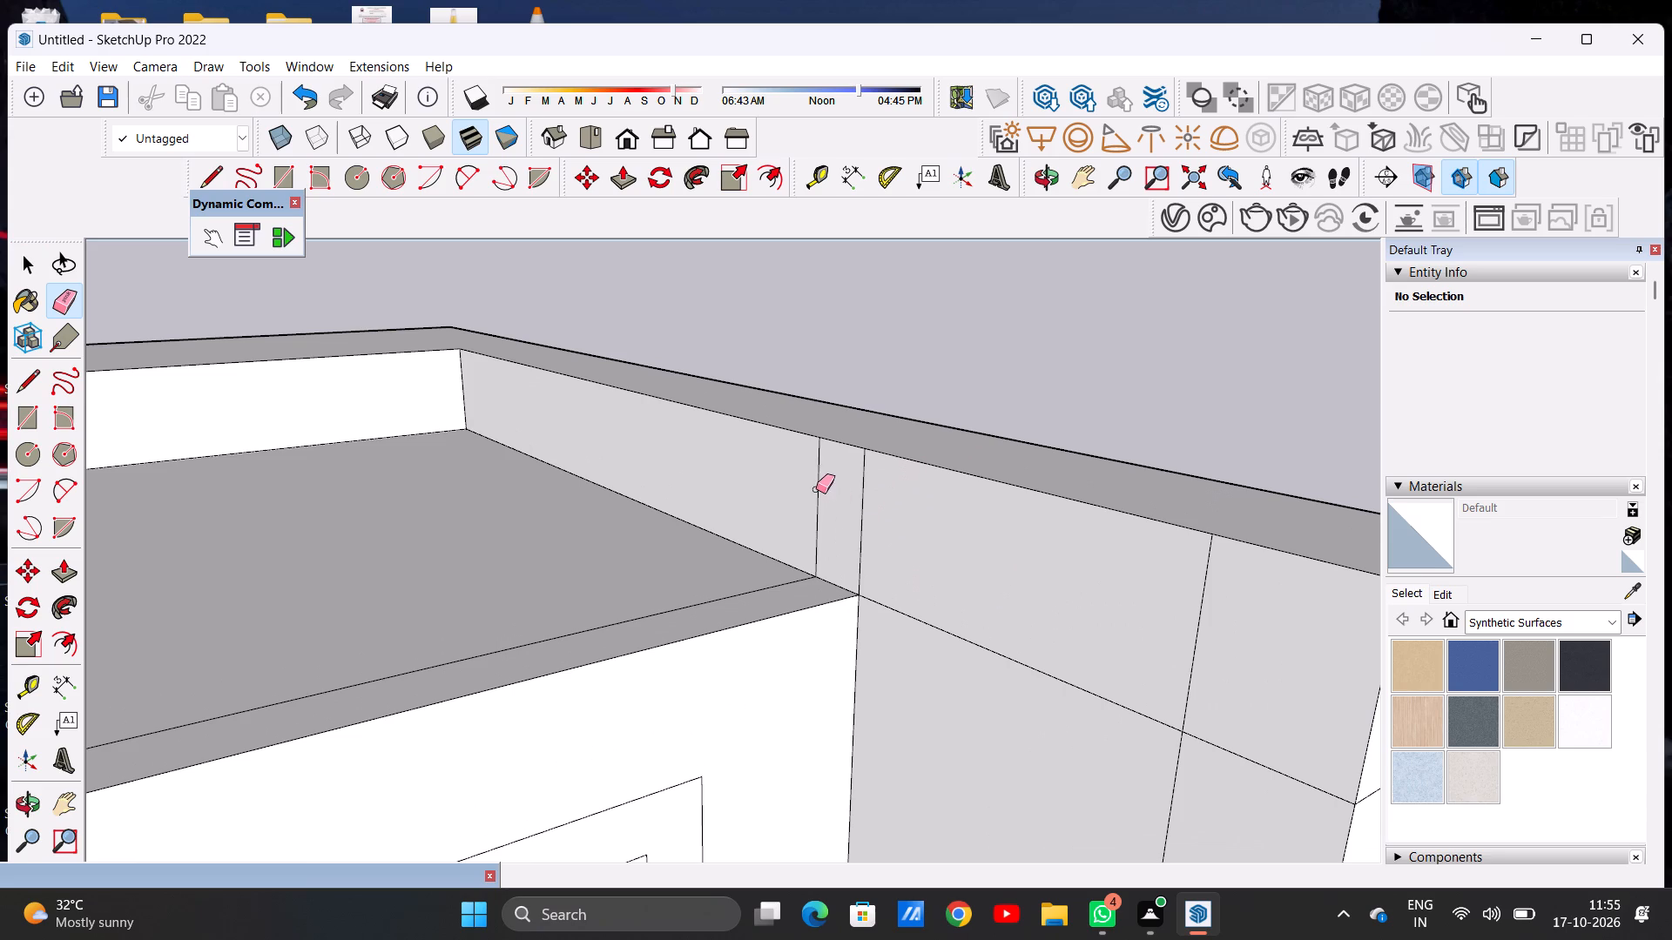
drag(816, 489, 877, 507)
drag(1167, 561, 1240, 583)
scroll(1062, 561, down, 3)
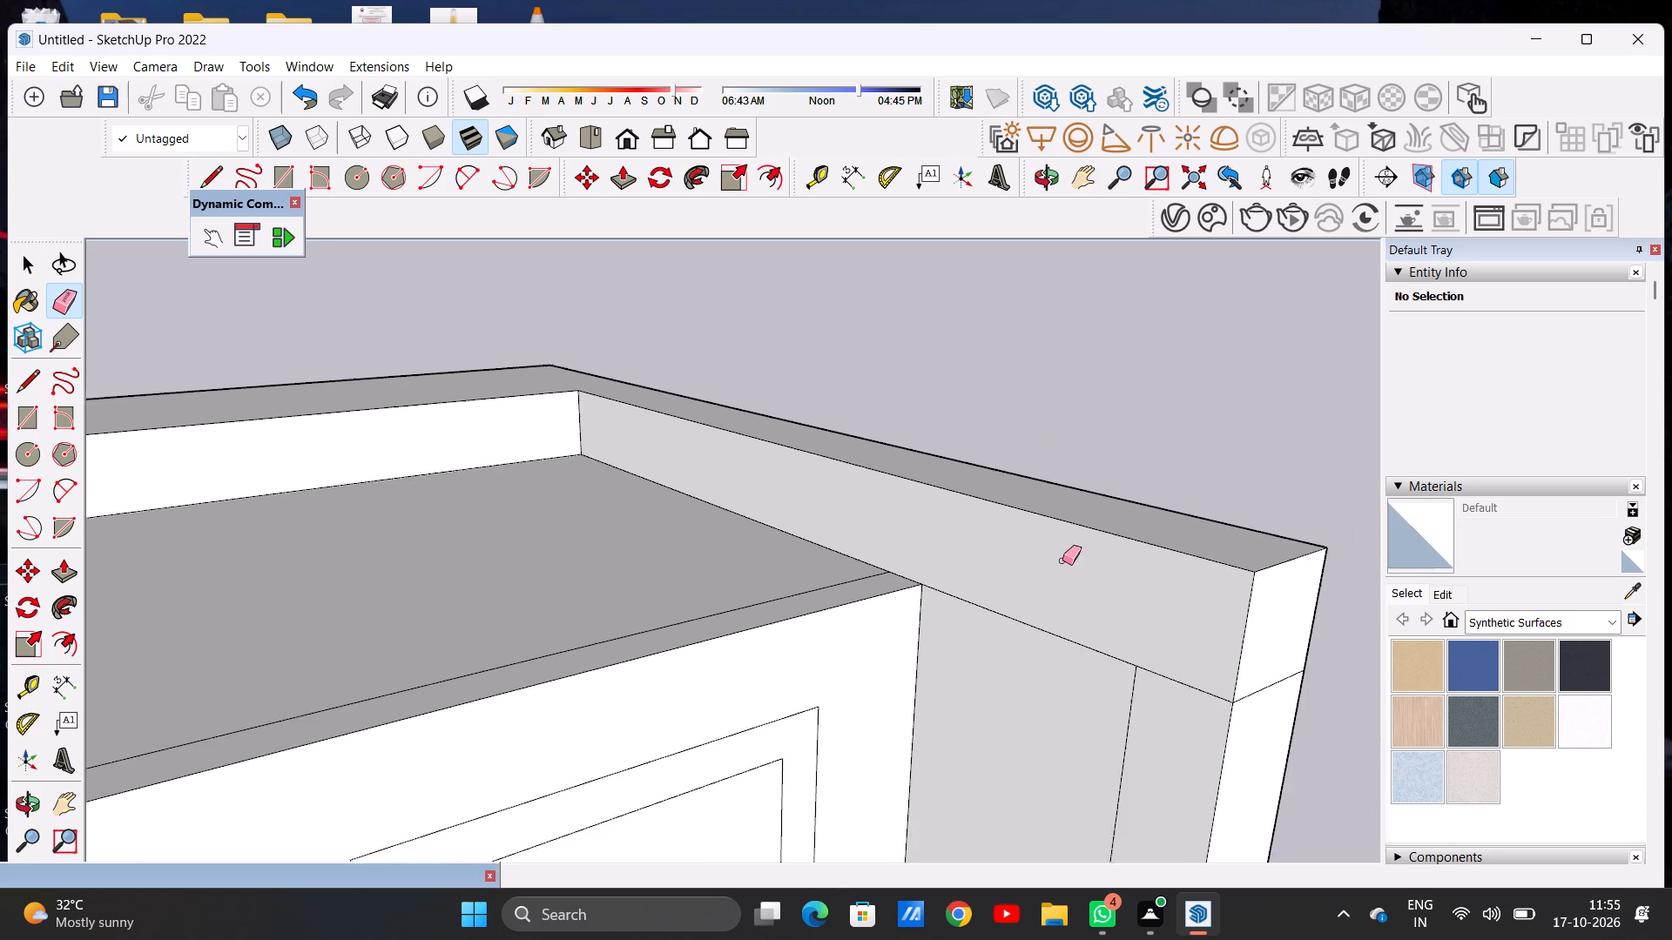
scroll(1062, 561, down, 15)
scroll(813, 455, up, 6)
scroll(772, 475, down, 8)
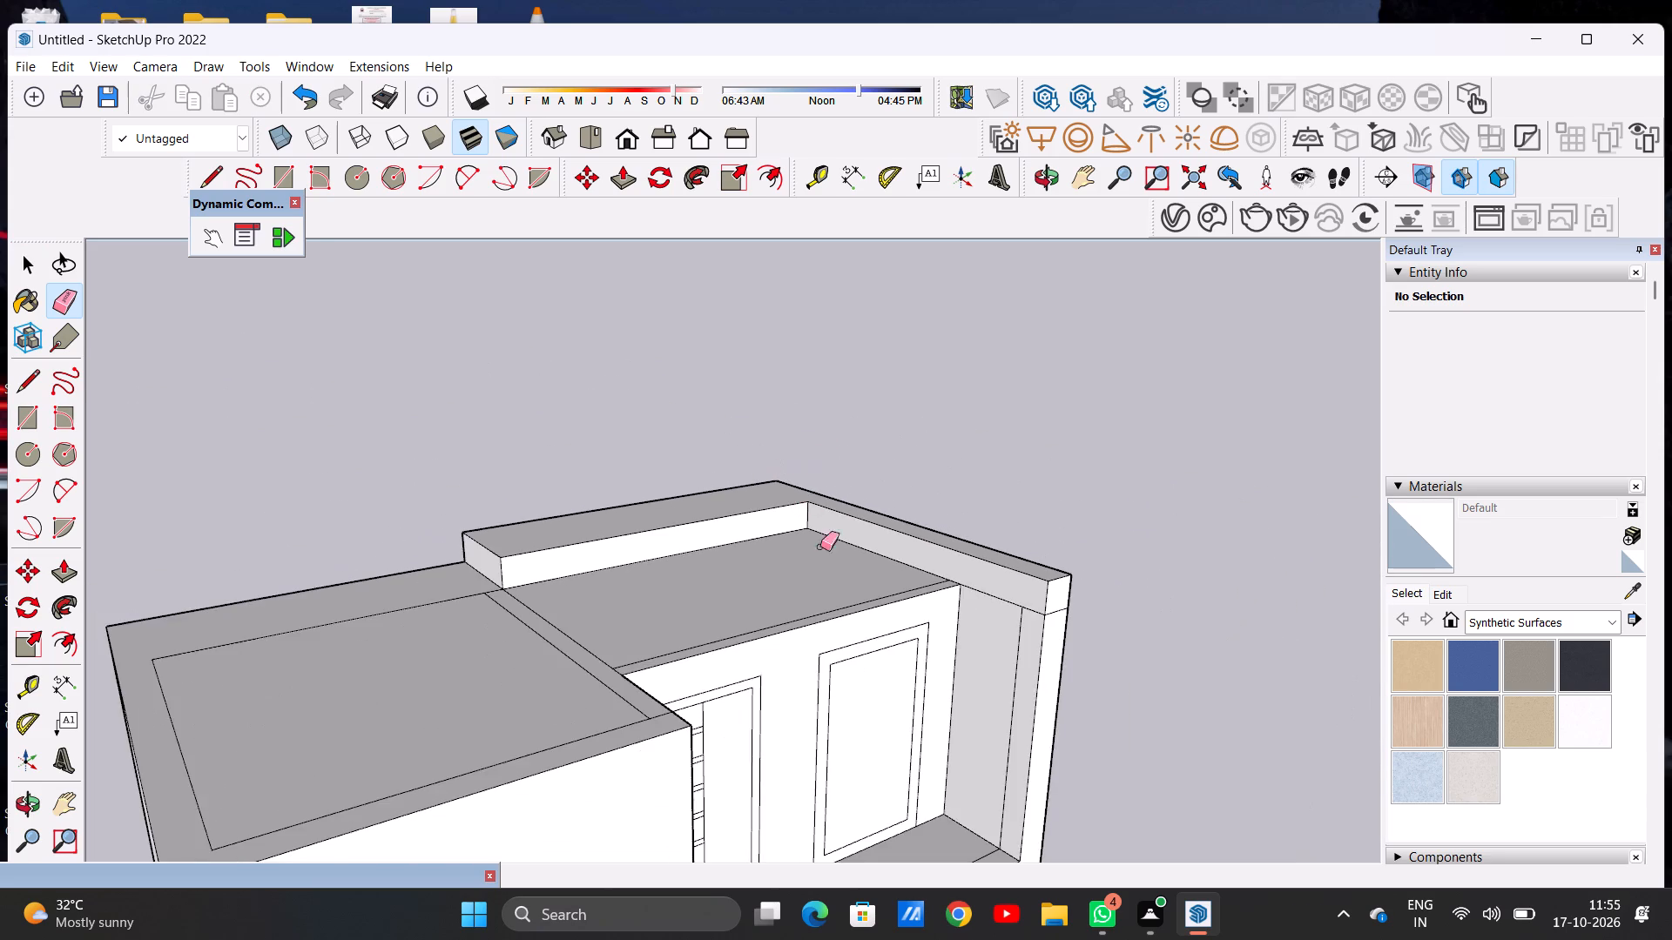
middle_drag(830, 569, 781, 577)
key(space)
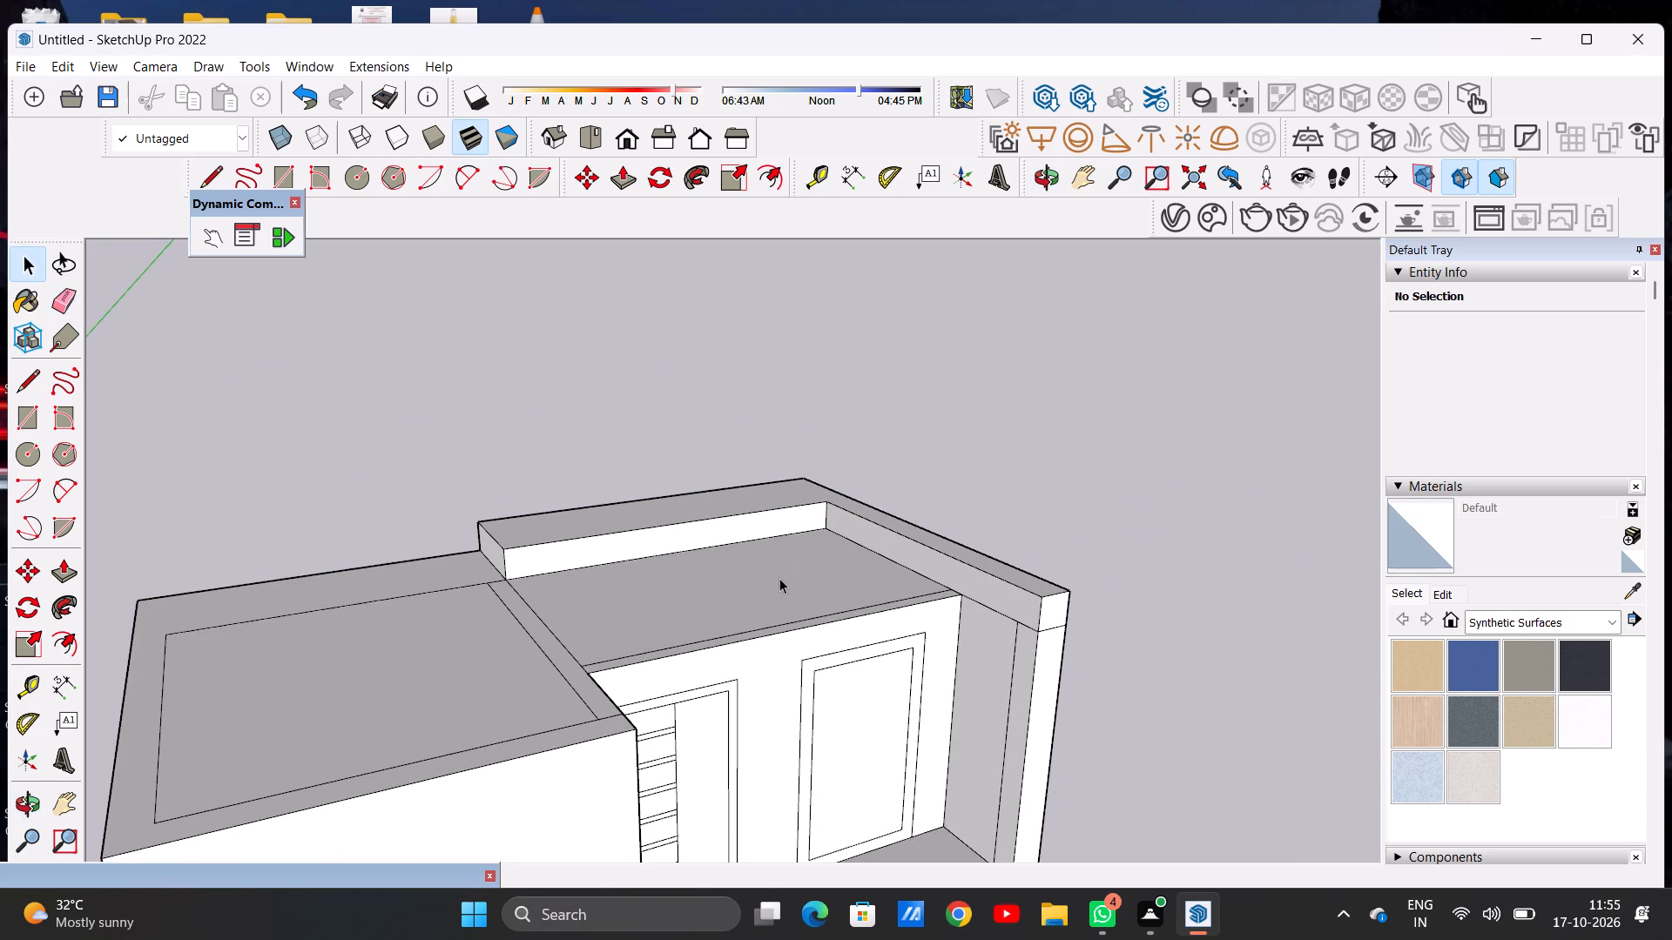
Push/Pull the raised back strip's inner face over the room and recessed porch to the side wall's front end, forming a roof slab.
scroll(780, 578, down, 6)
middle_drag(595, 574, 531, 654)
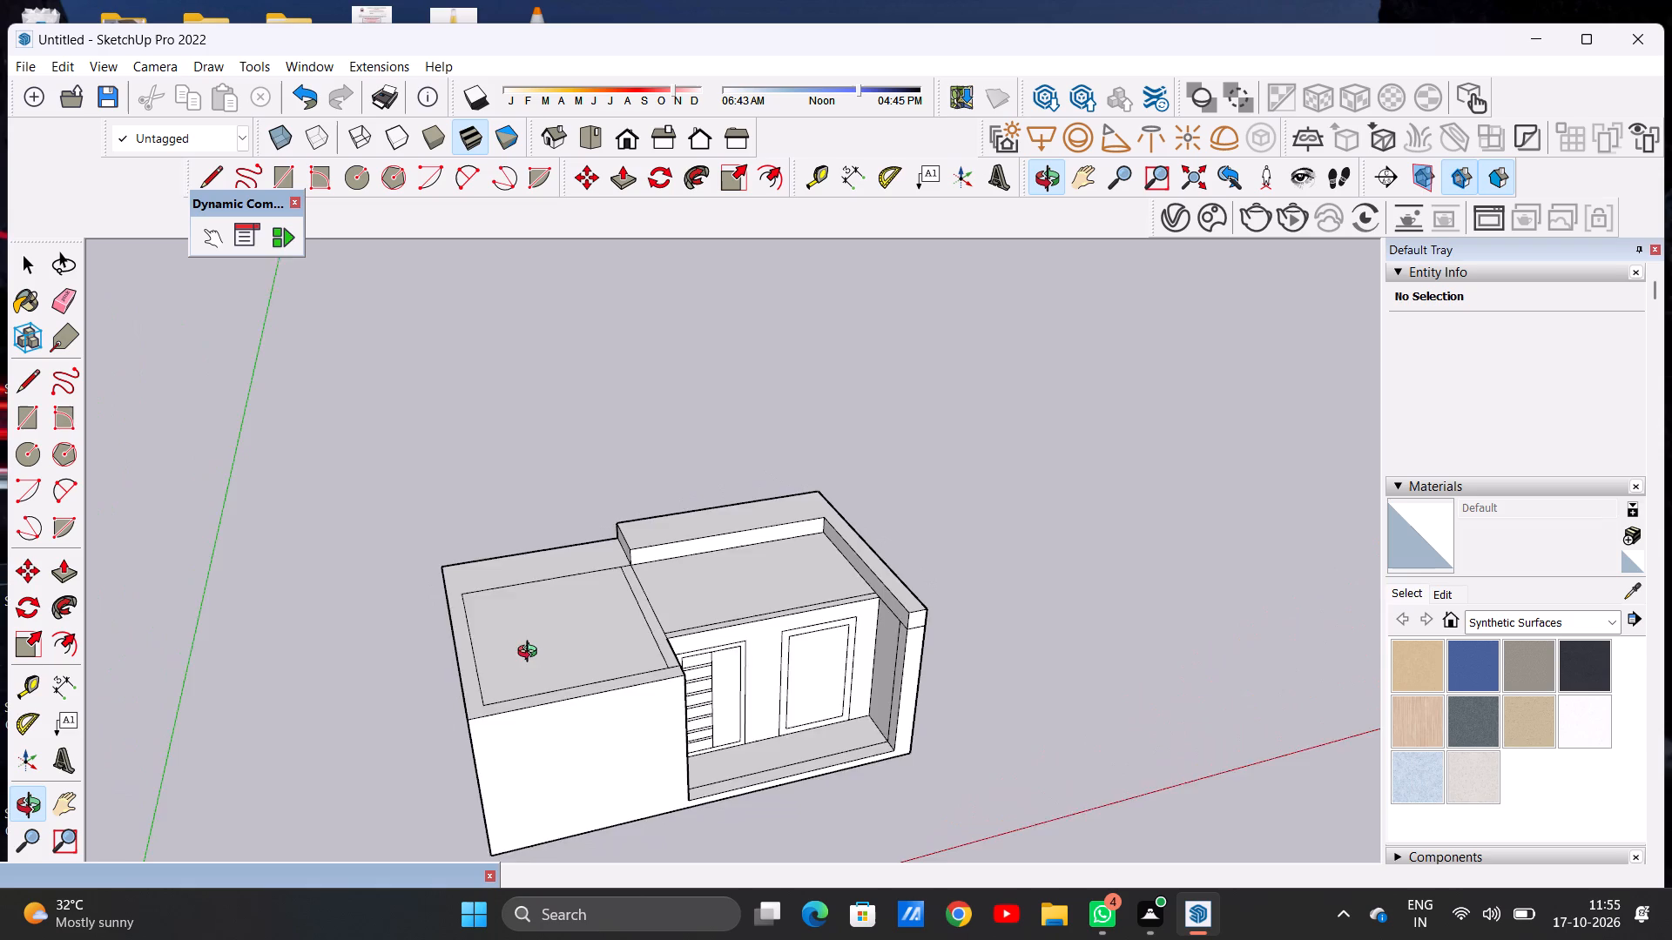
middle_drag(531, 654, 394, 615)
middle_click(394, 615)
scroll(729, 594, up, 7)
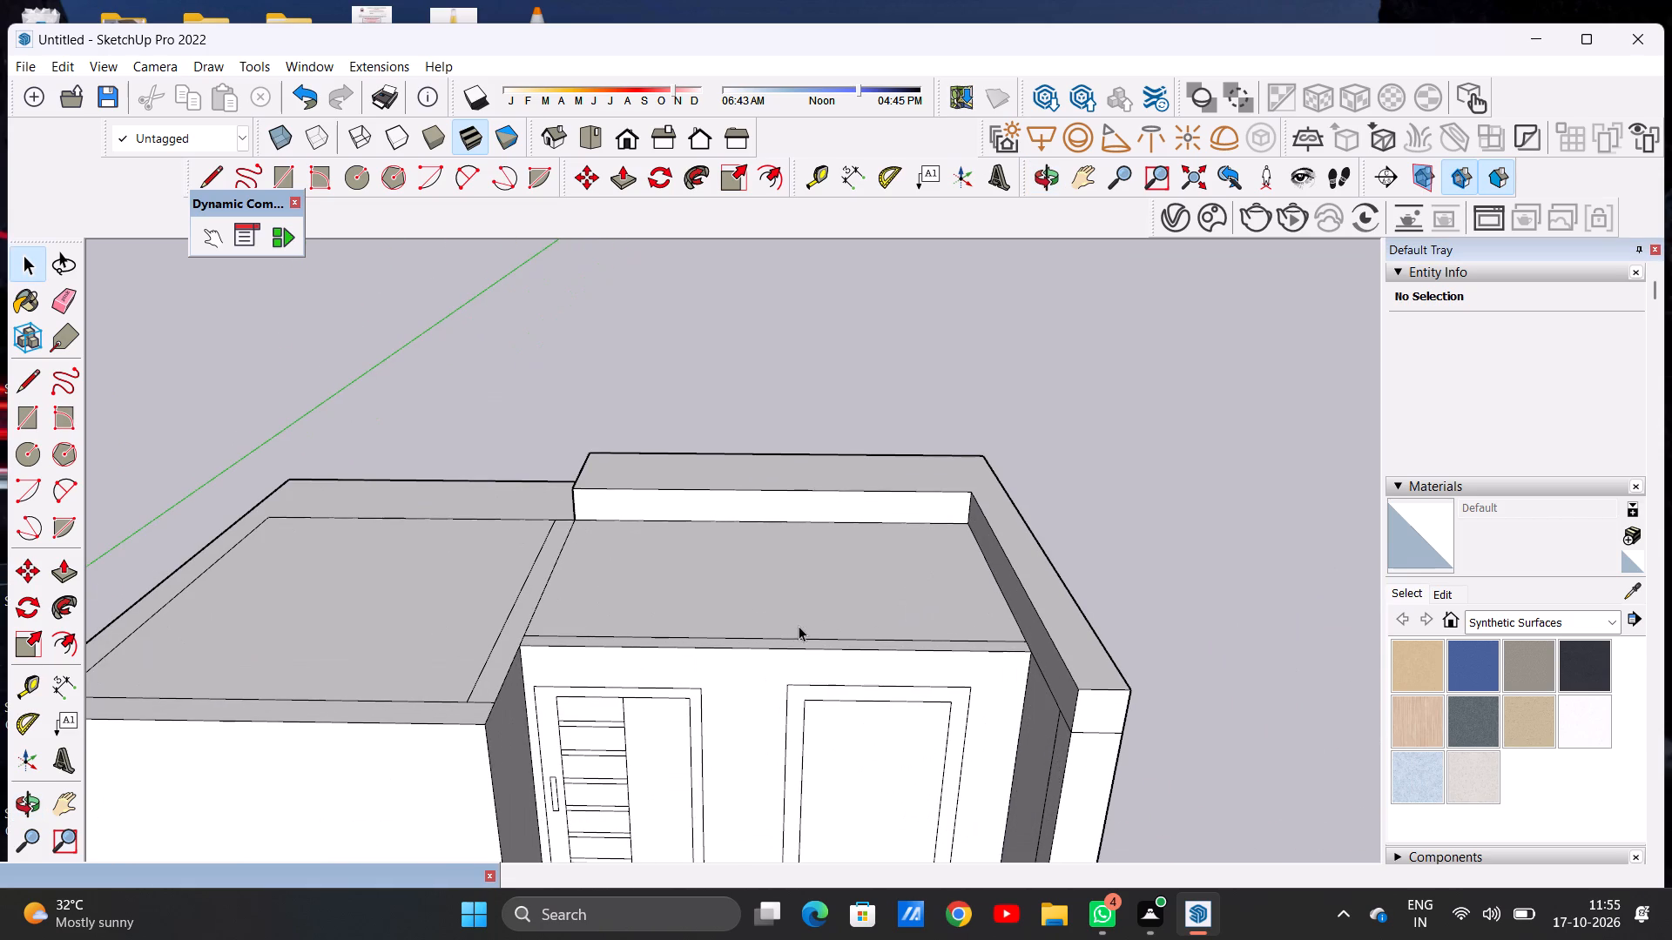
scroll(820, 649, down, 5)
middle_drag(860, 614, 643, 643)
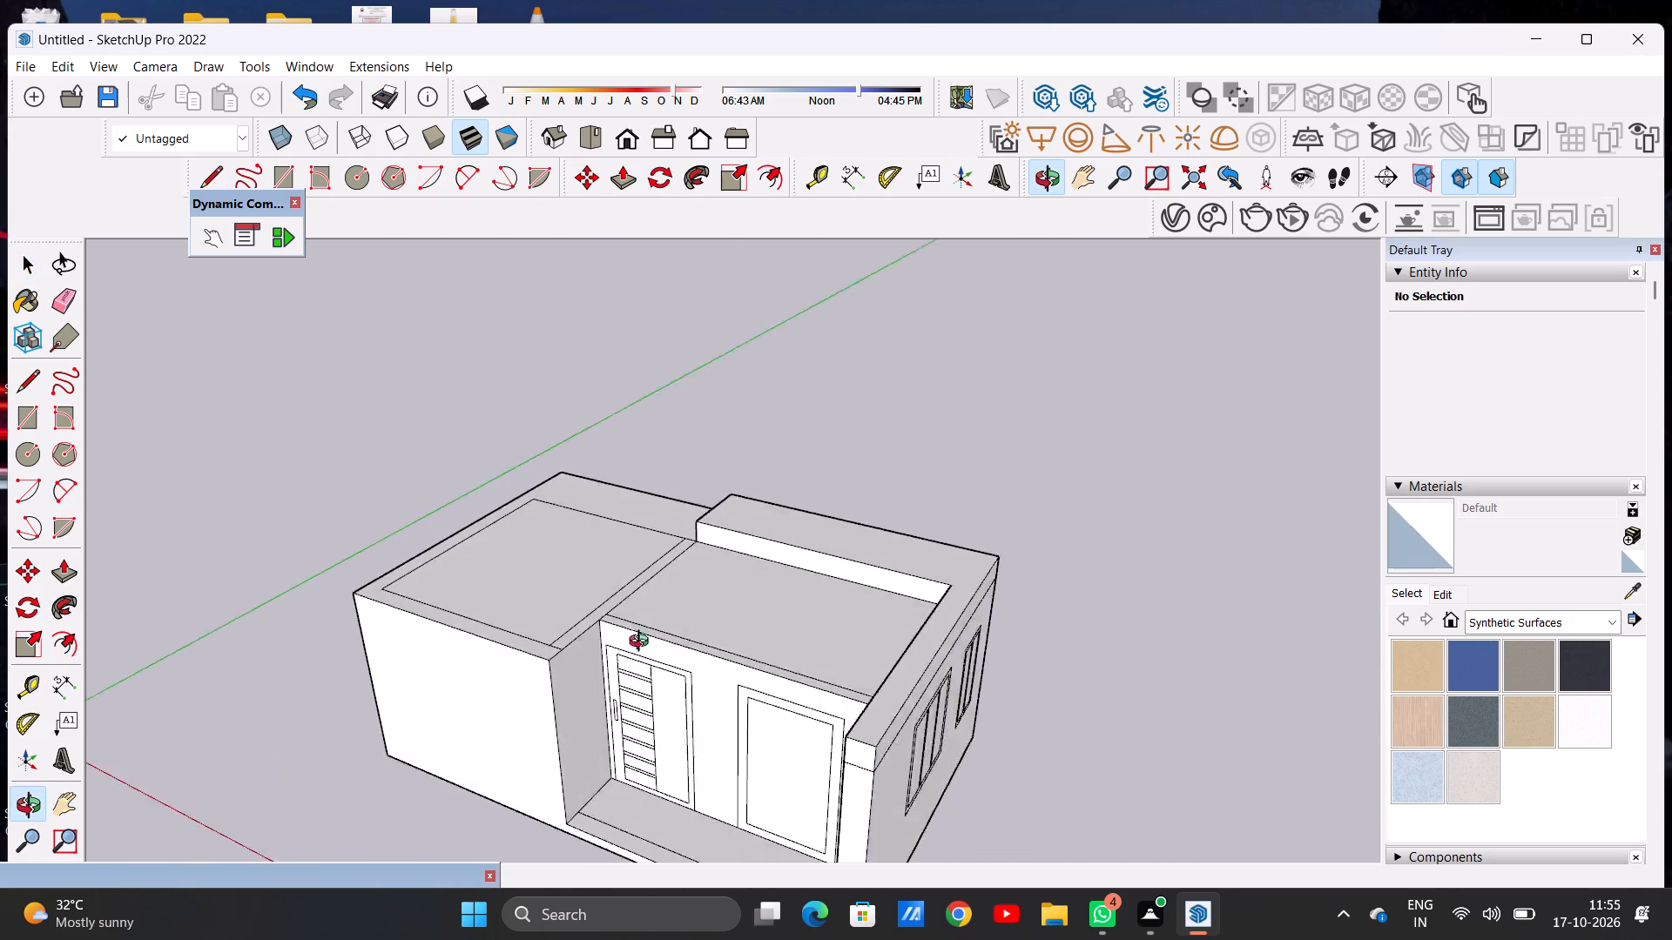
middle_drag(643, 643, 595, 646)
scroll(852, 626, up, 5)
key(p)
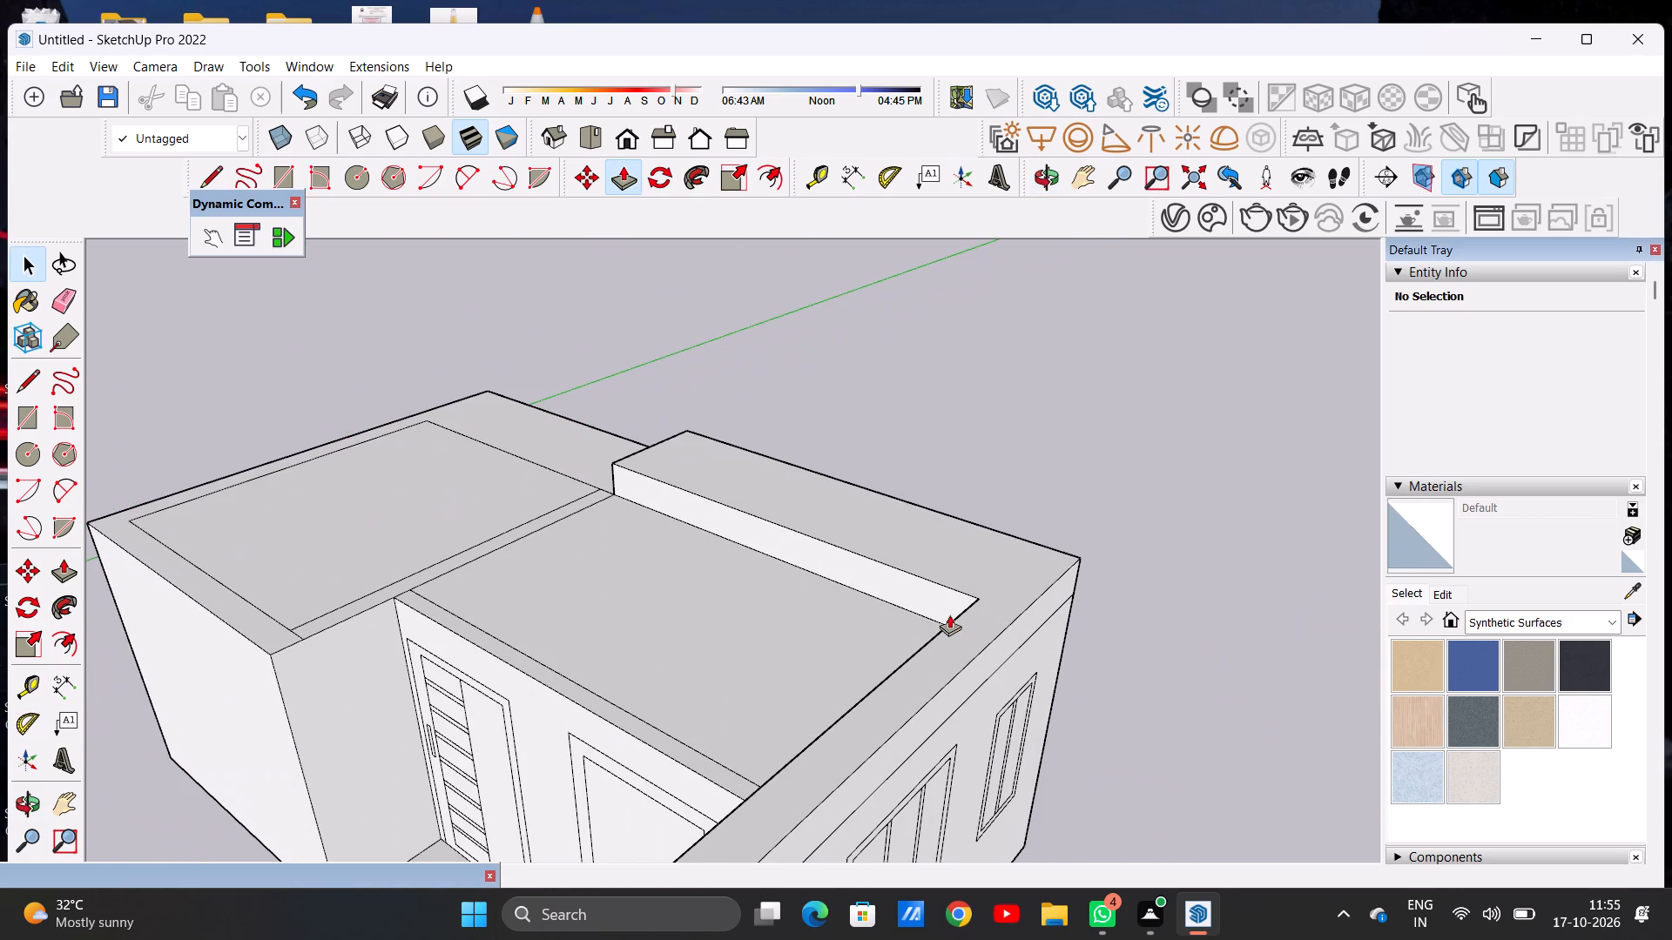
middle_drag(401, 522, 918, 552)
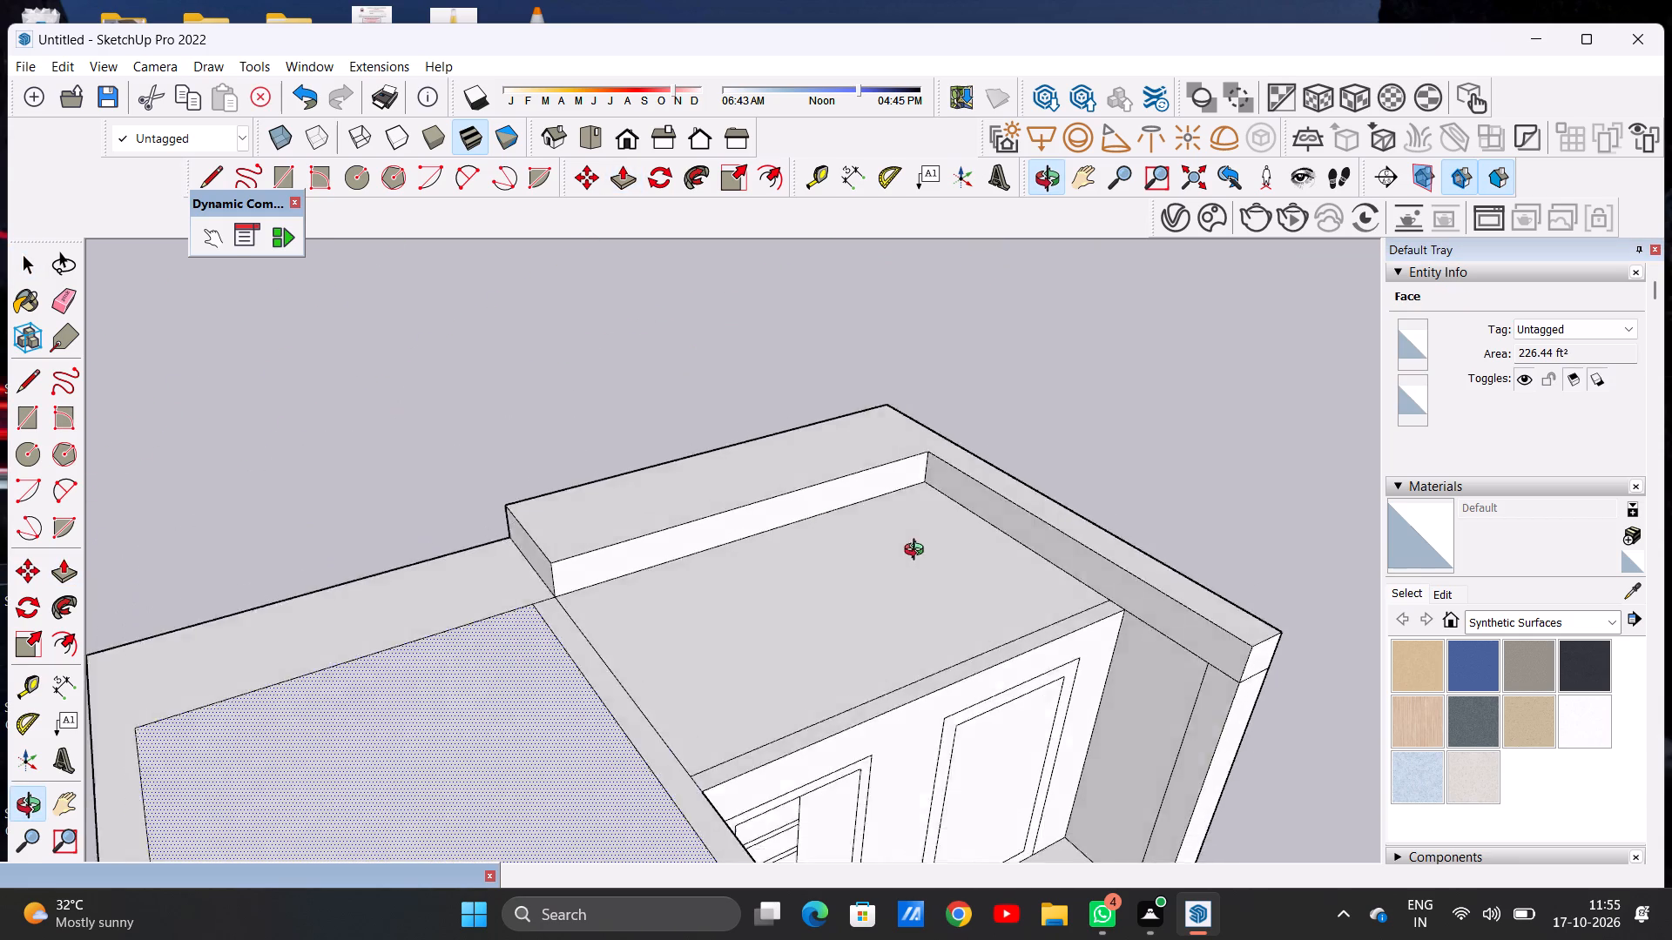
middle_drag(918, 552, 1015, 554)
scroll(820, 468, up, 5)
click(812, 463)
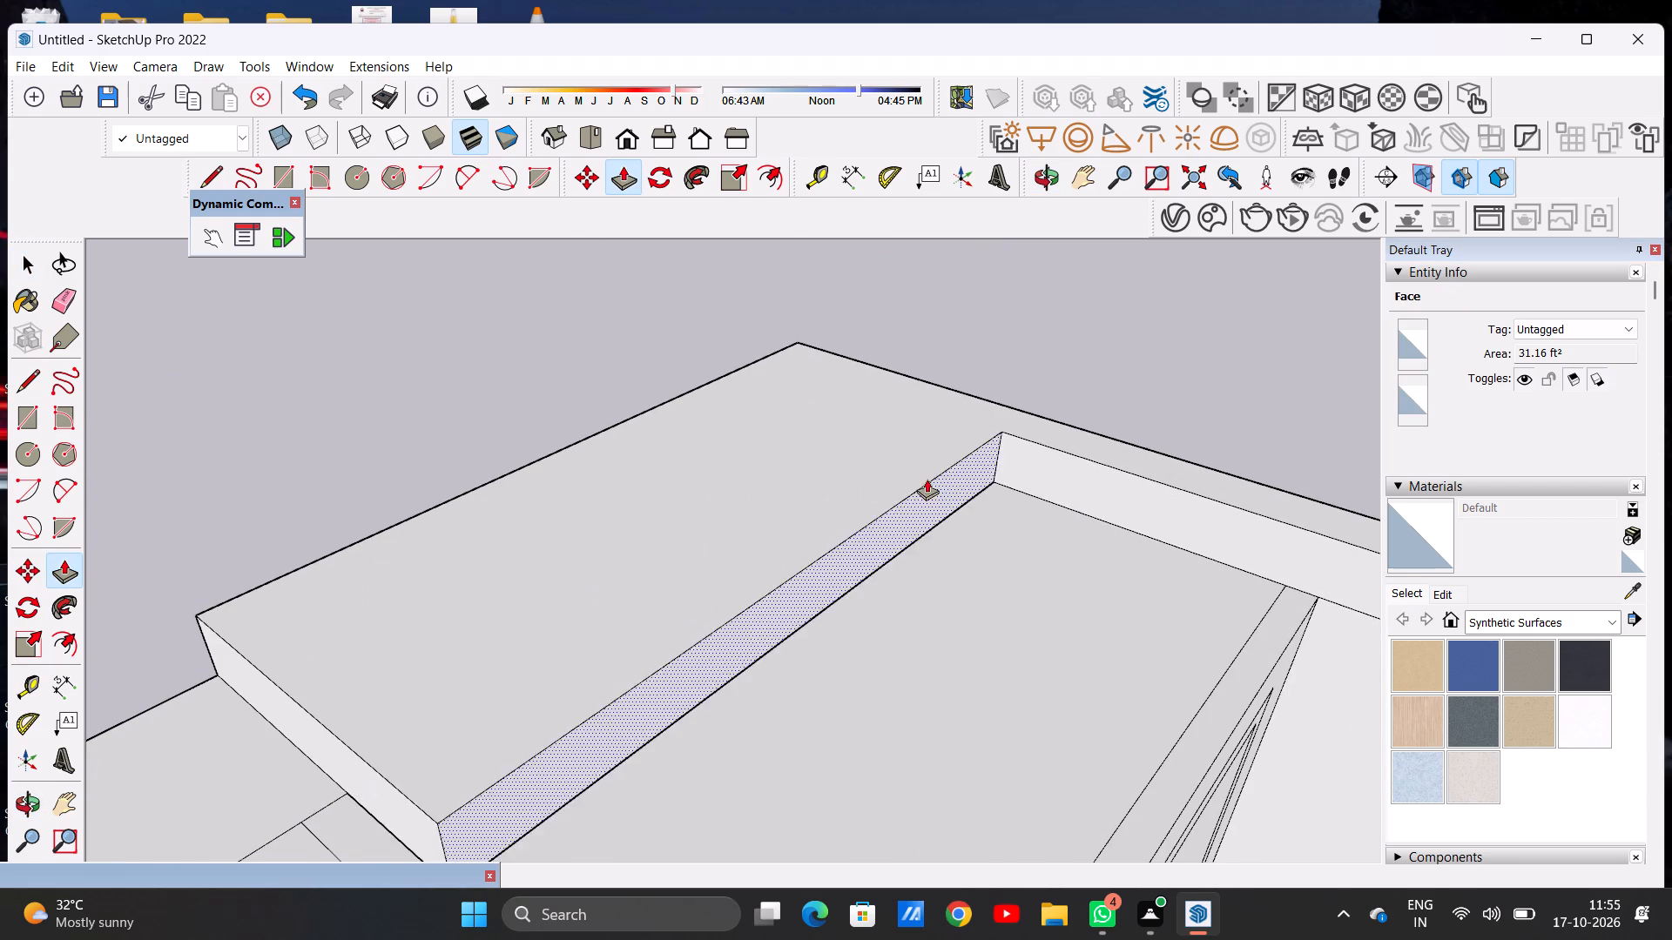
scroll(920, 478, down, 17)
scroll(1045, 520, up, 16)
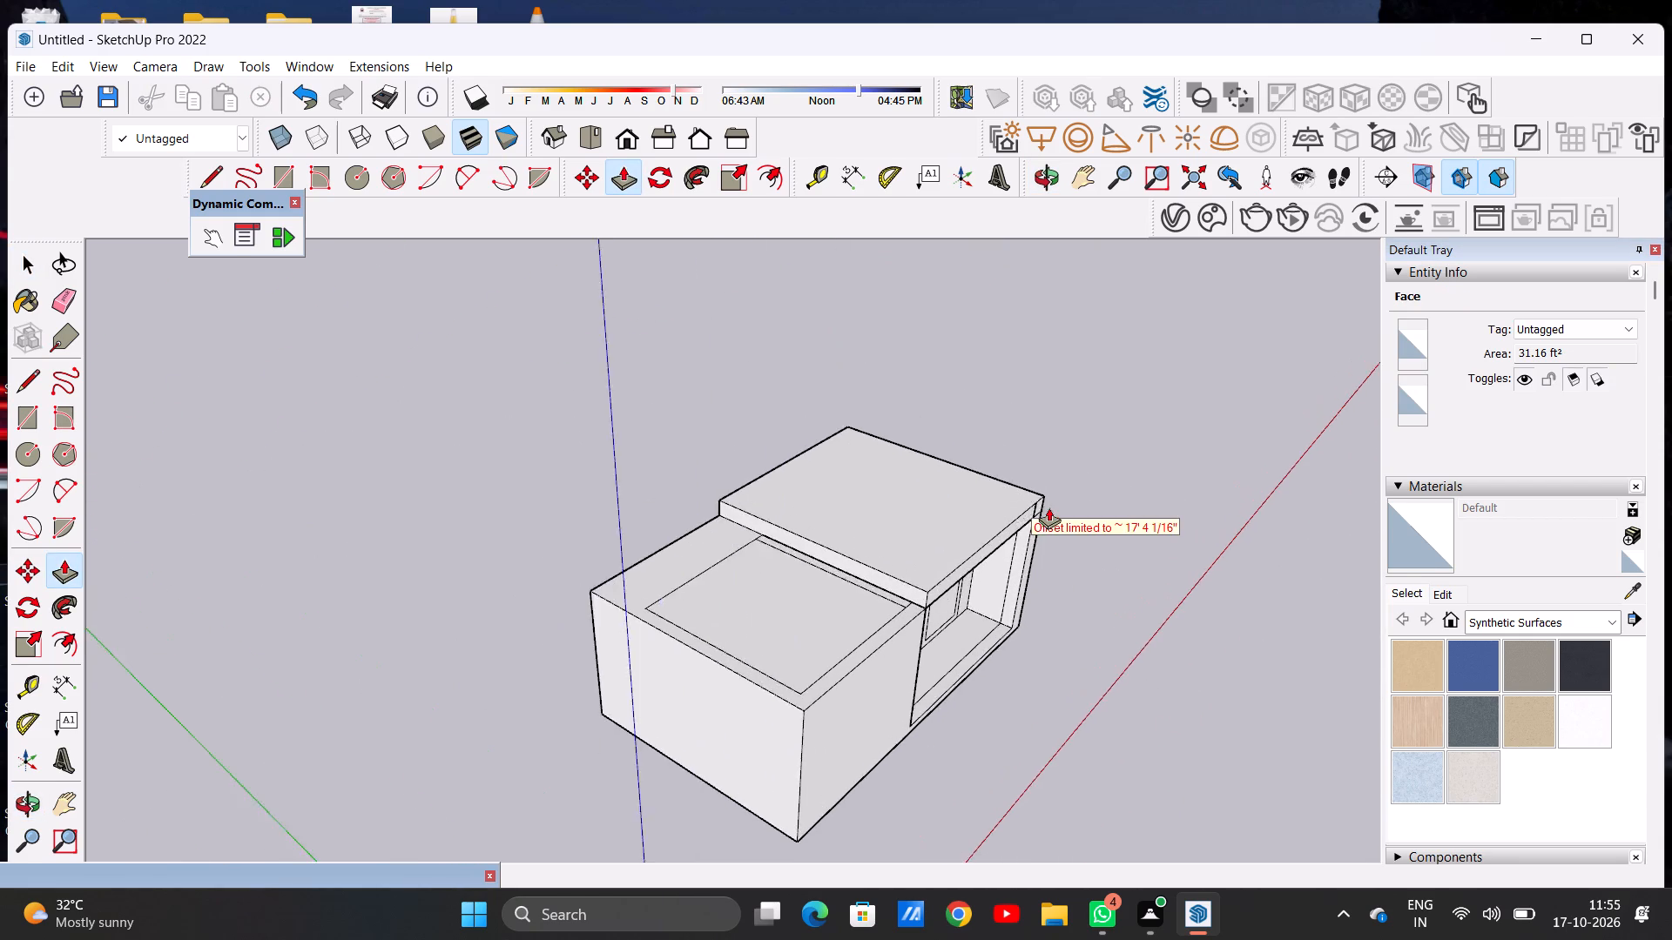
scroll(1048, 507, up, 20)
scroll(1048, 507, up, 5)
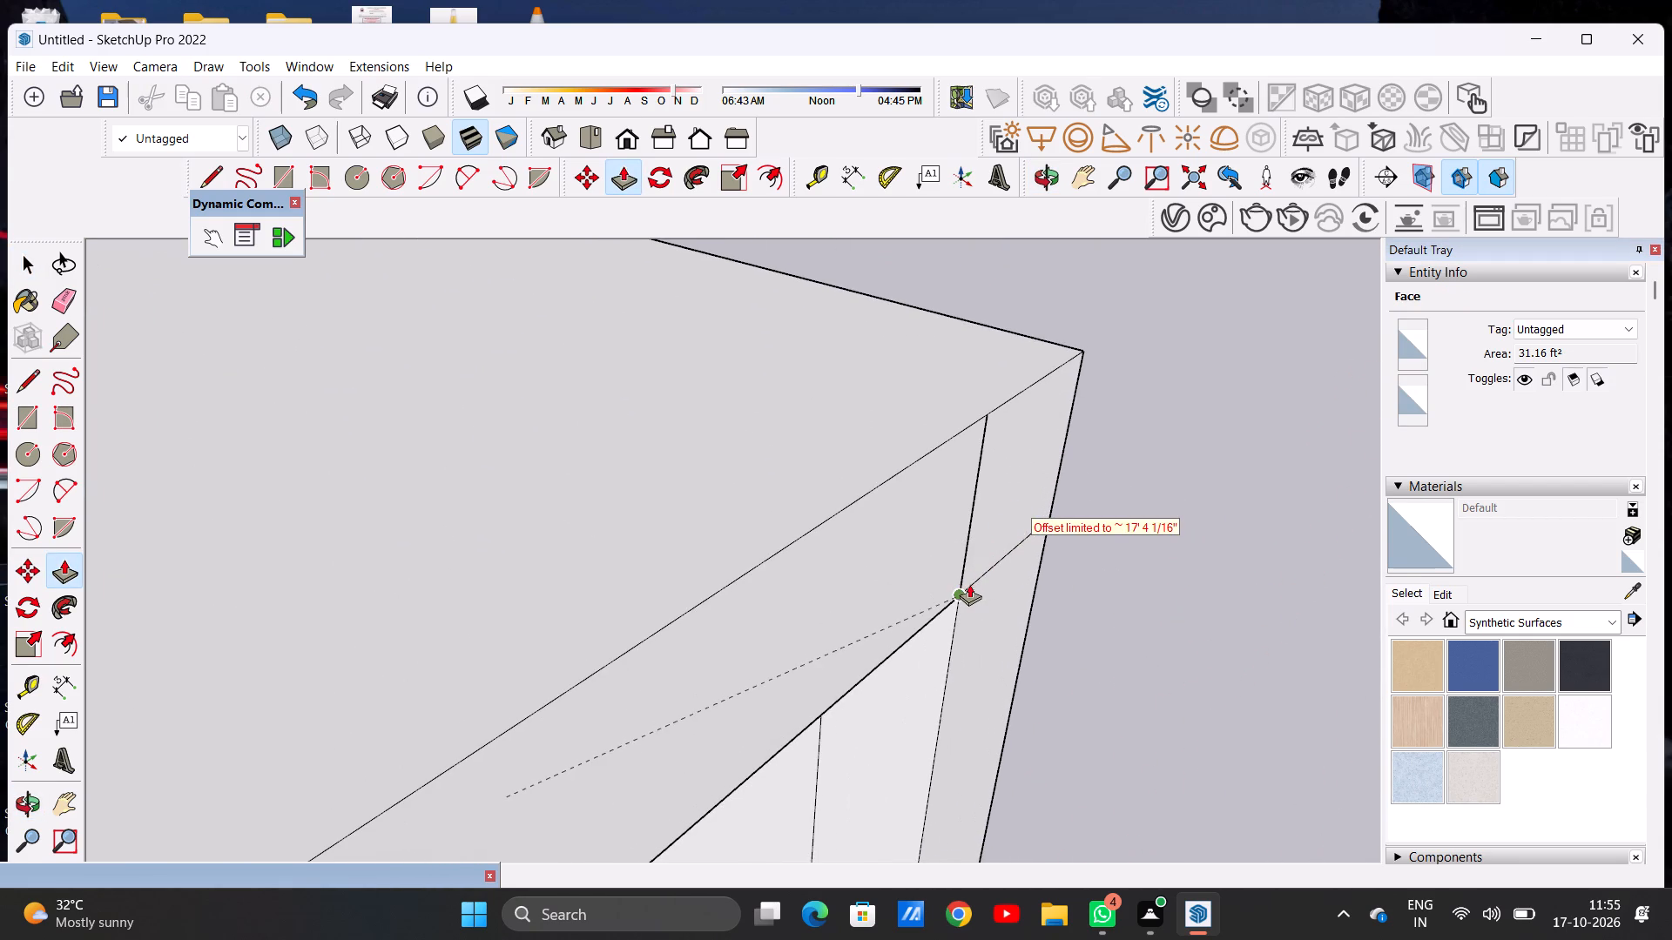
click(990, 411)
key(space)
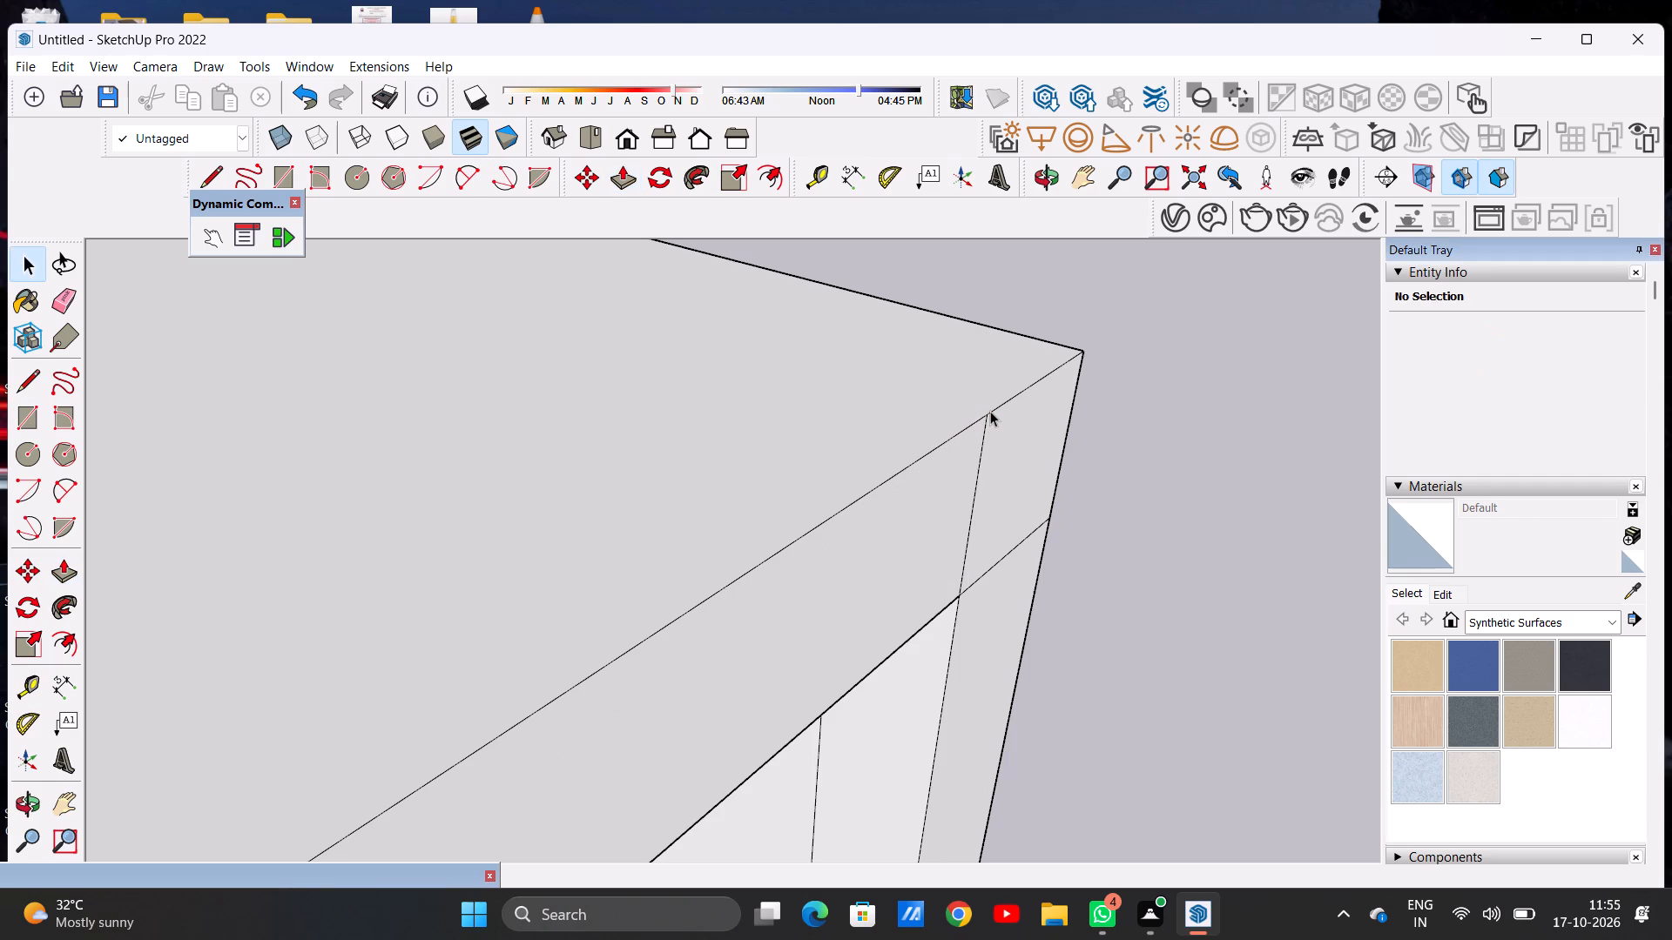
Examine the roof slab over the door-side room and recessed porch from the front and above.
scroll(878, 514, down, 9)
scroll(899, 516, down, 13)
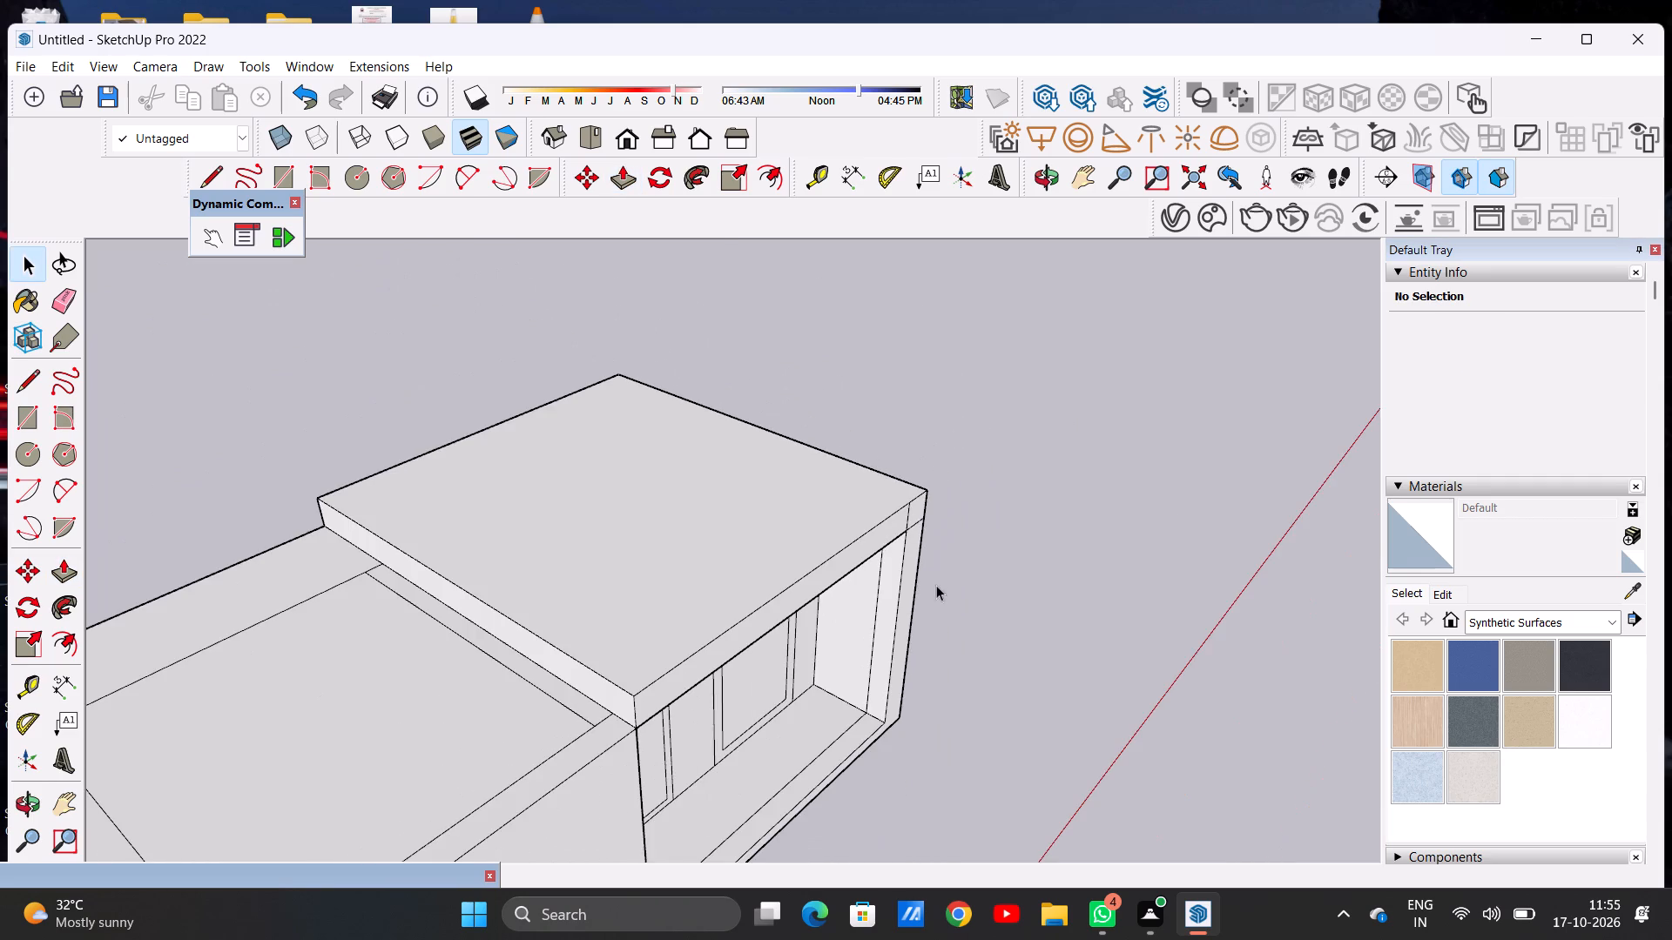
middle_drag(909, 617, 569, 483)
scroll(863, 636, down, 5)
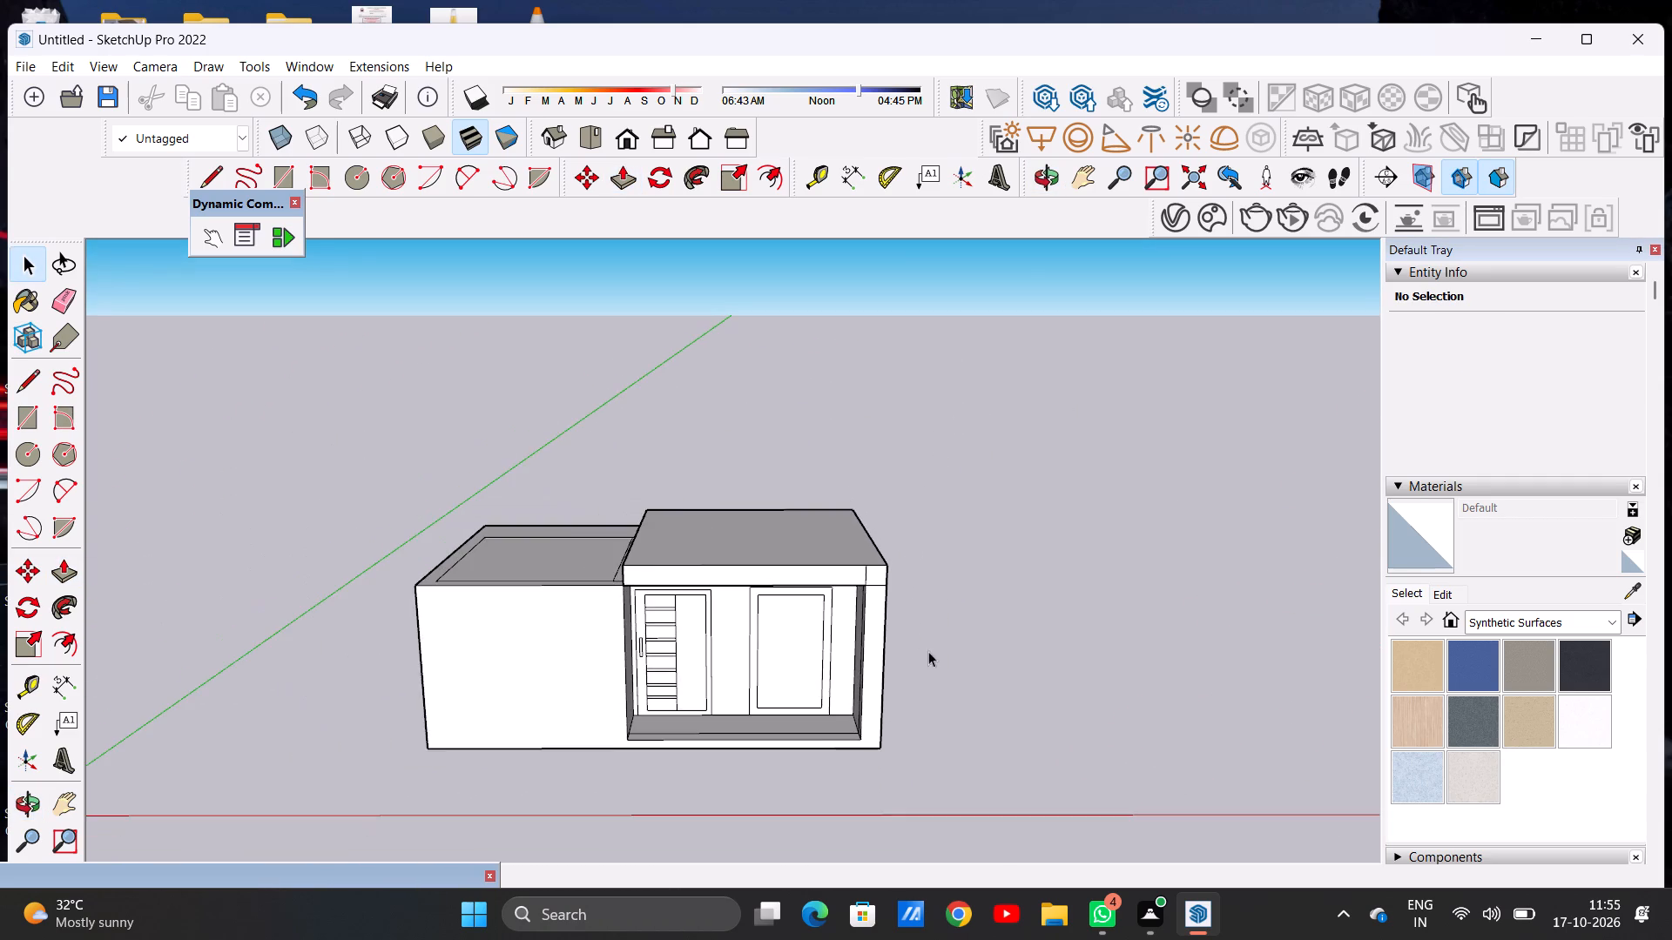
scroll(632, 584, up, 5)
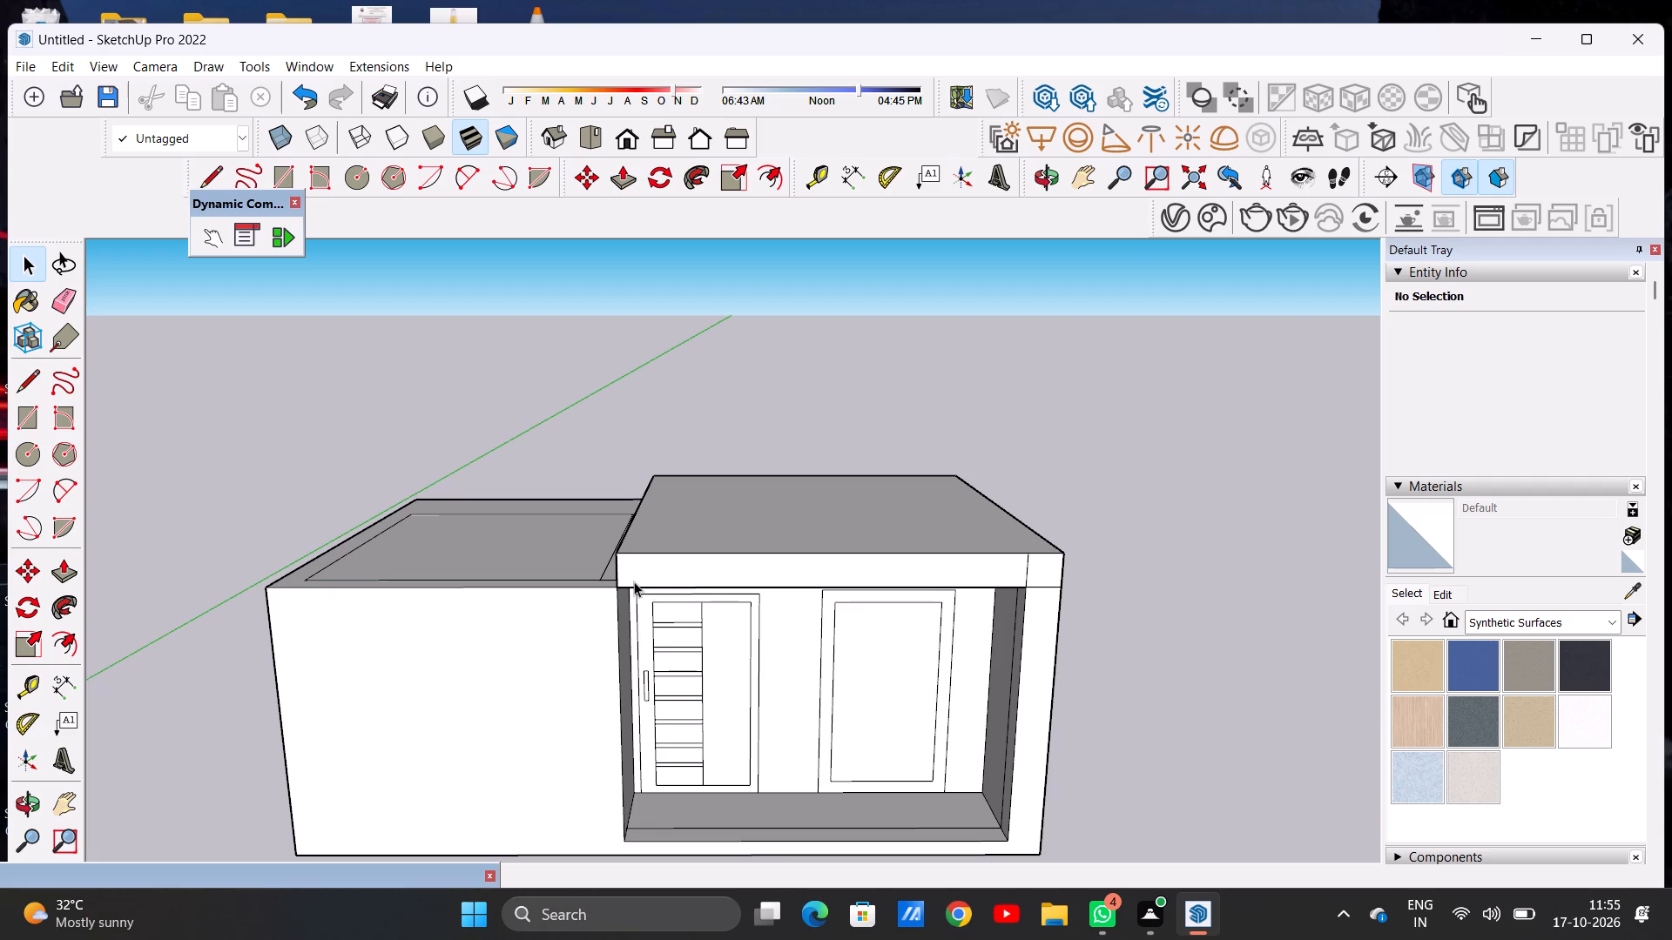
scroll(958, 547, down, 4)
middle_drag(868, 608, 873, 637)
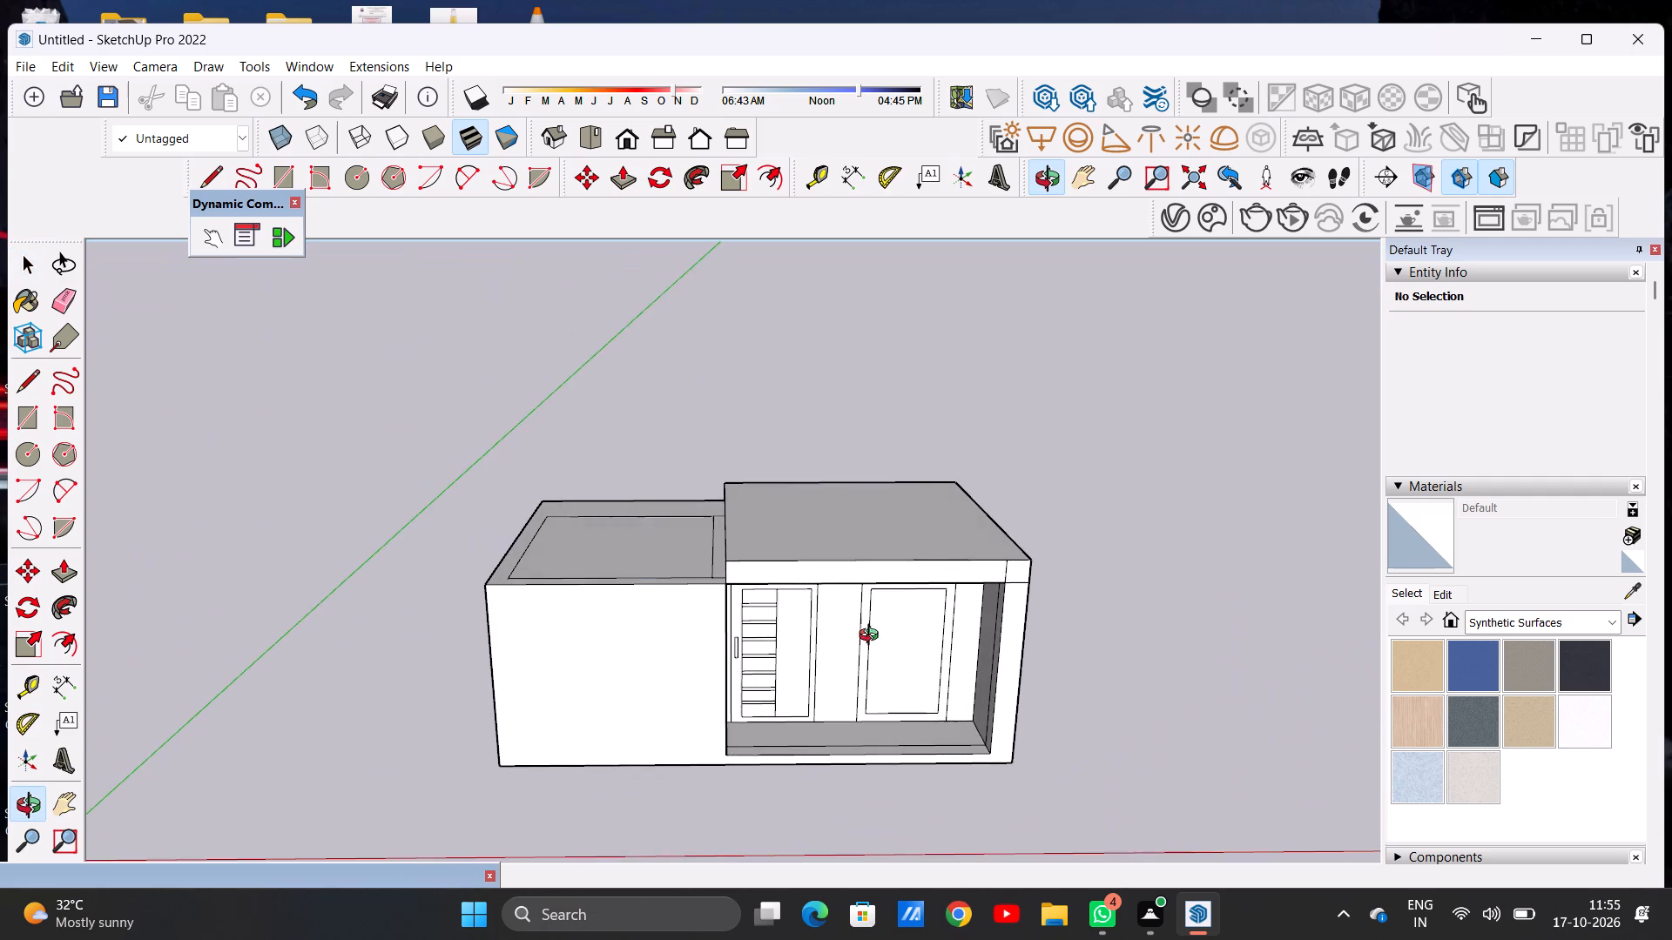
middle_drag(873, 637, 869, 637)
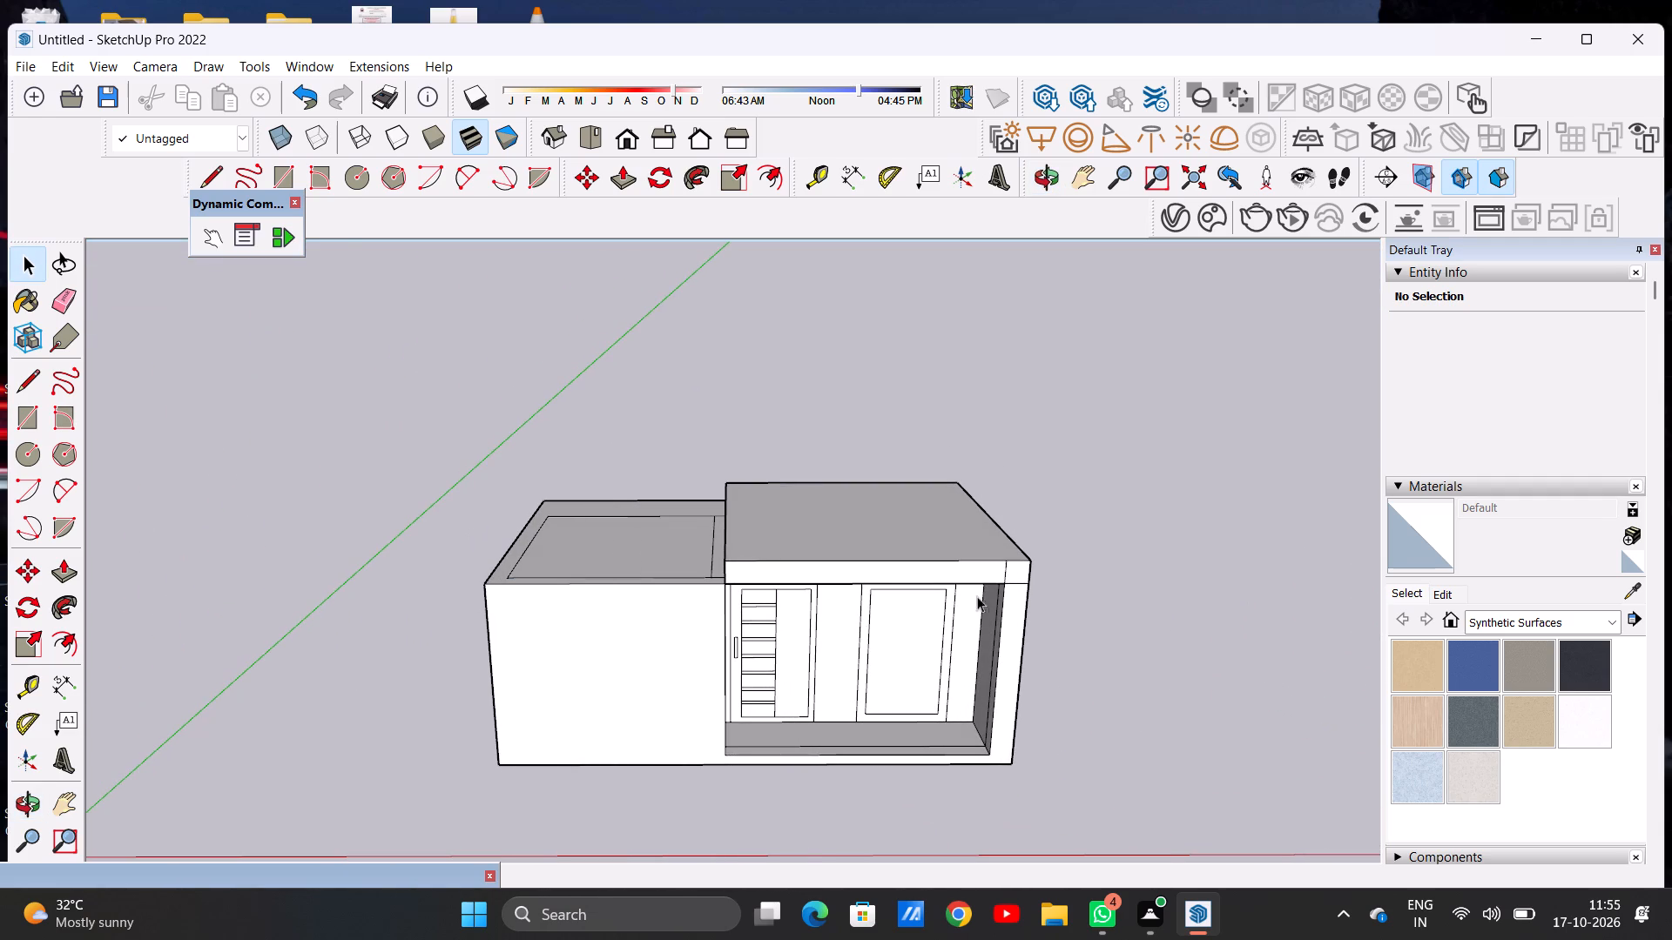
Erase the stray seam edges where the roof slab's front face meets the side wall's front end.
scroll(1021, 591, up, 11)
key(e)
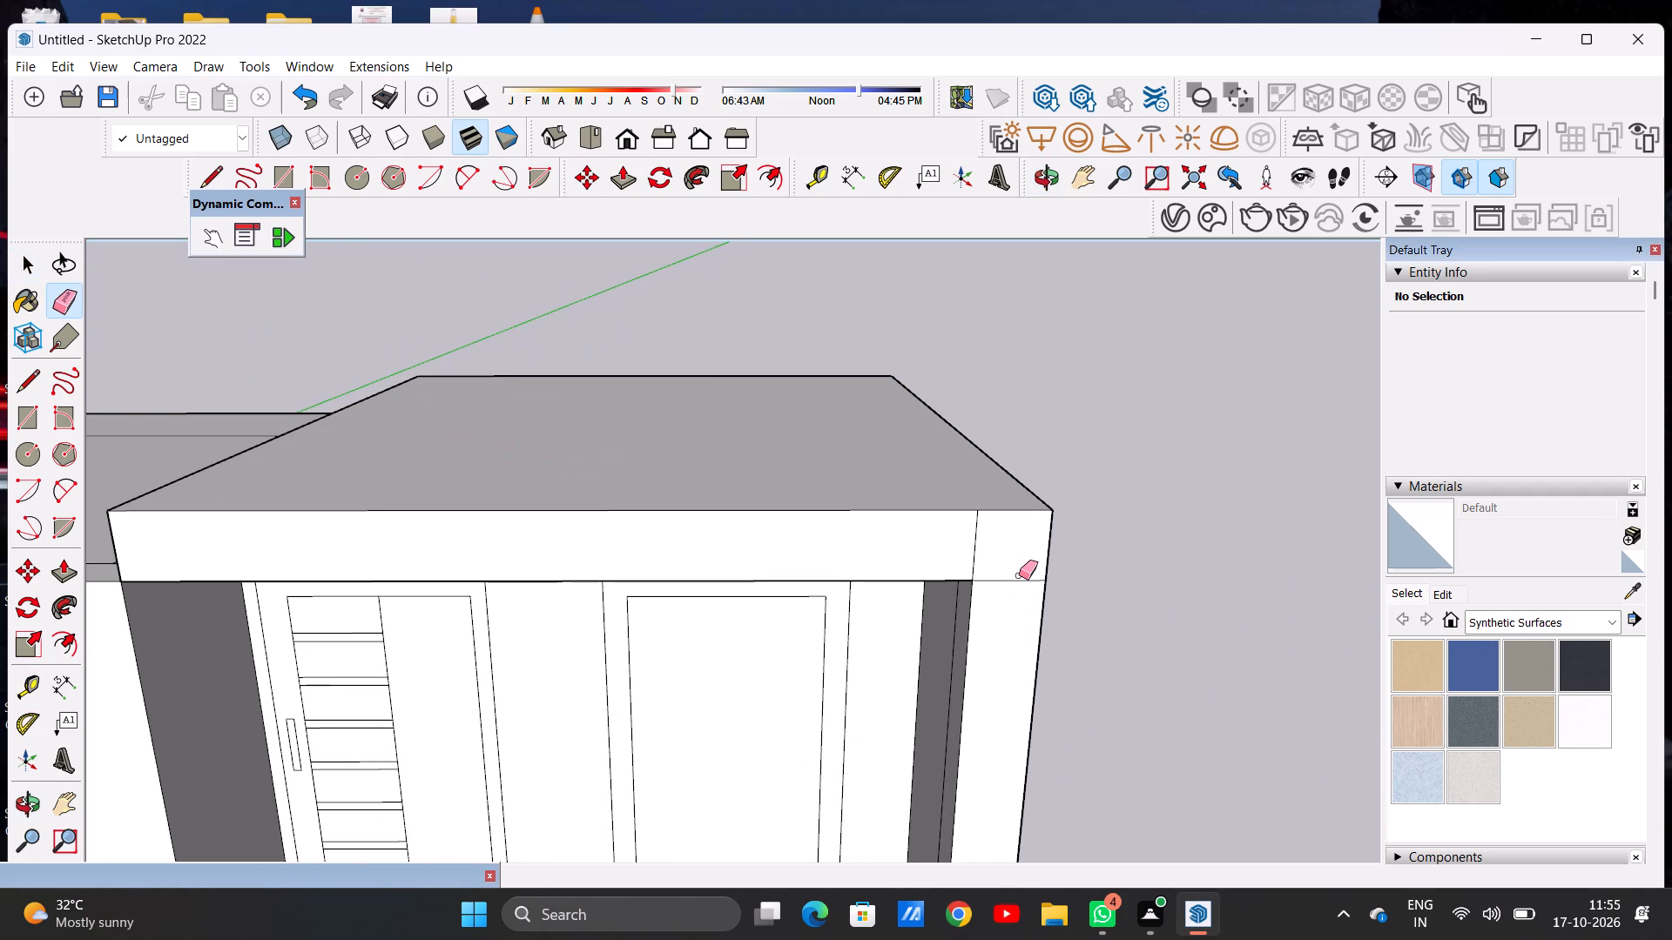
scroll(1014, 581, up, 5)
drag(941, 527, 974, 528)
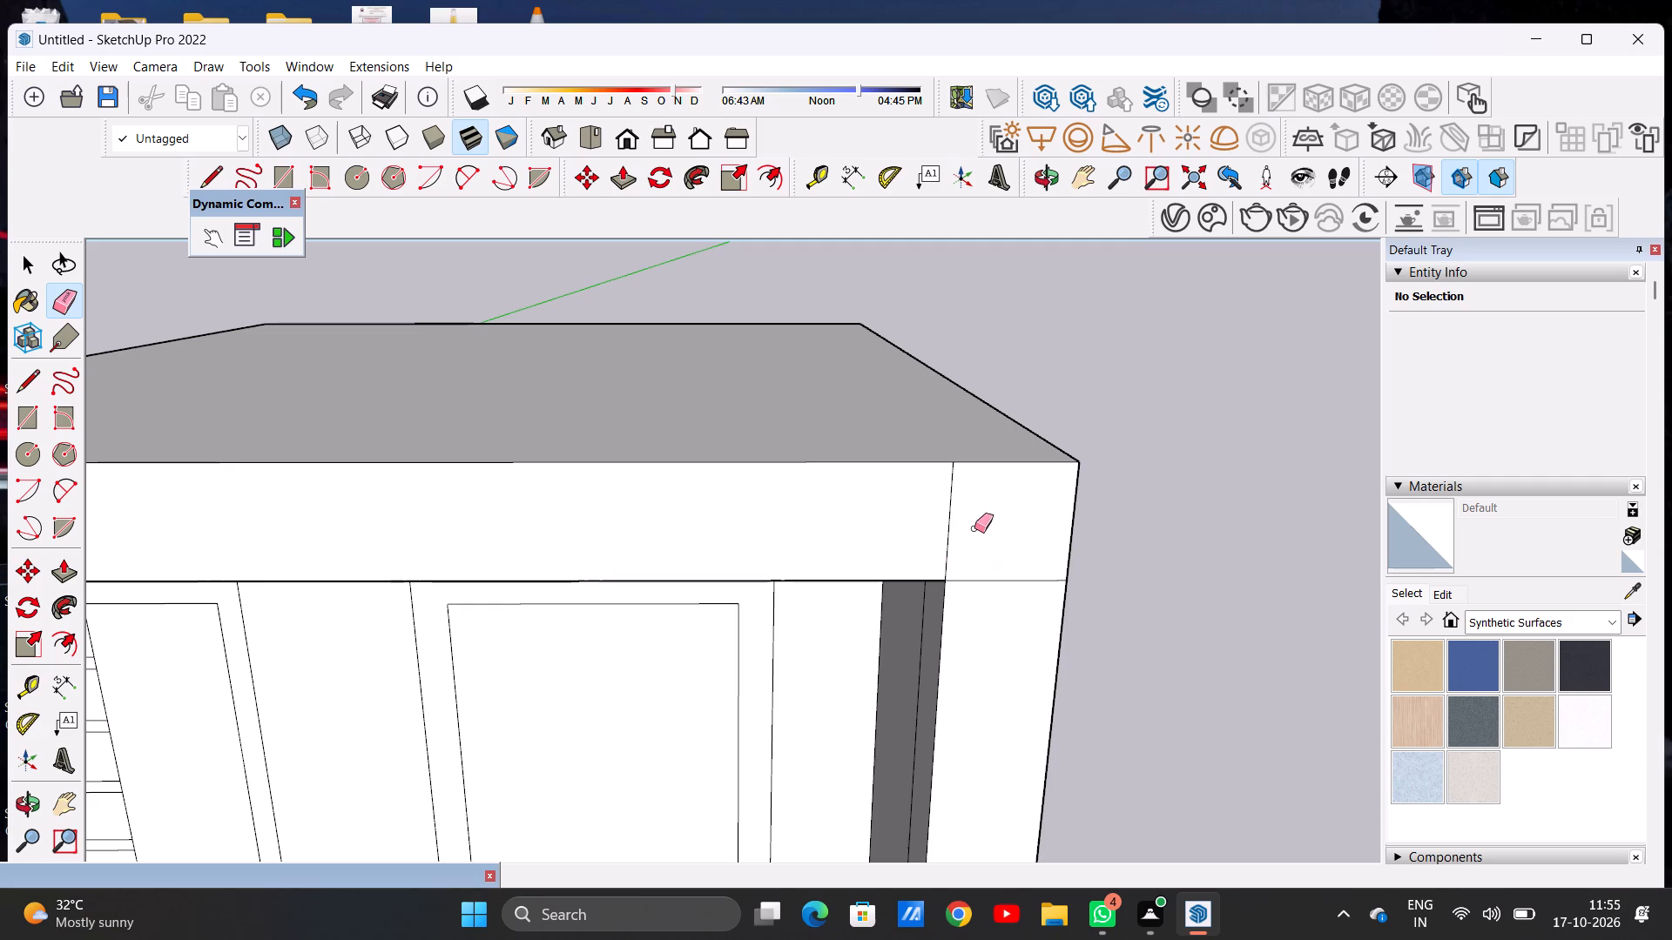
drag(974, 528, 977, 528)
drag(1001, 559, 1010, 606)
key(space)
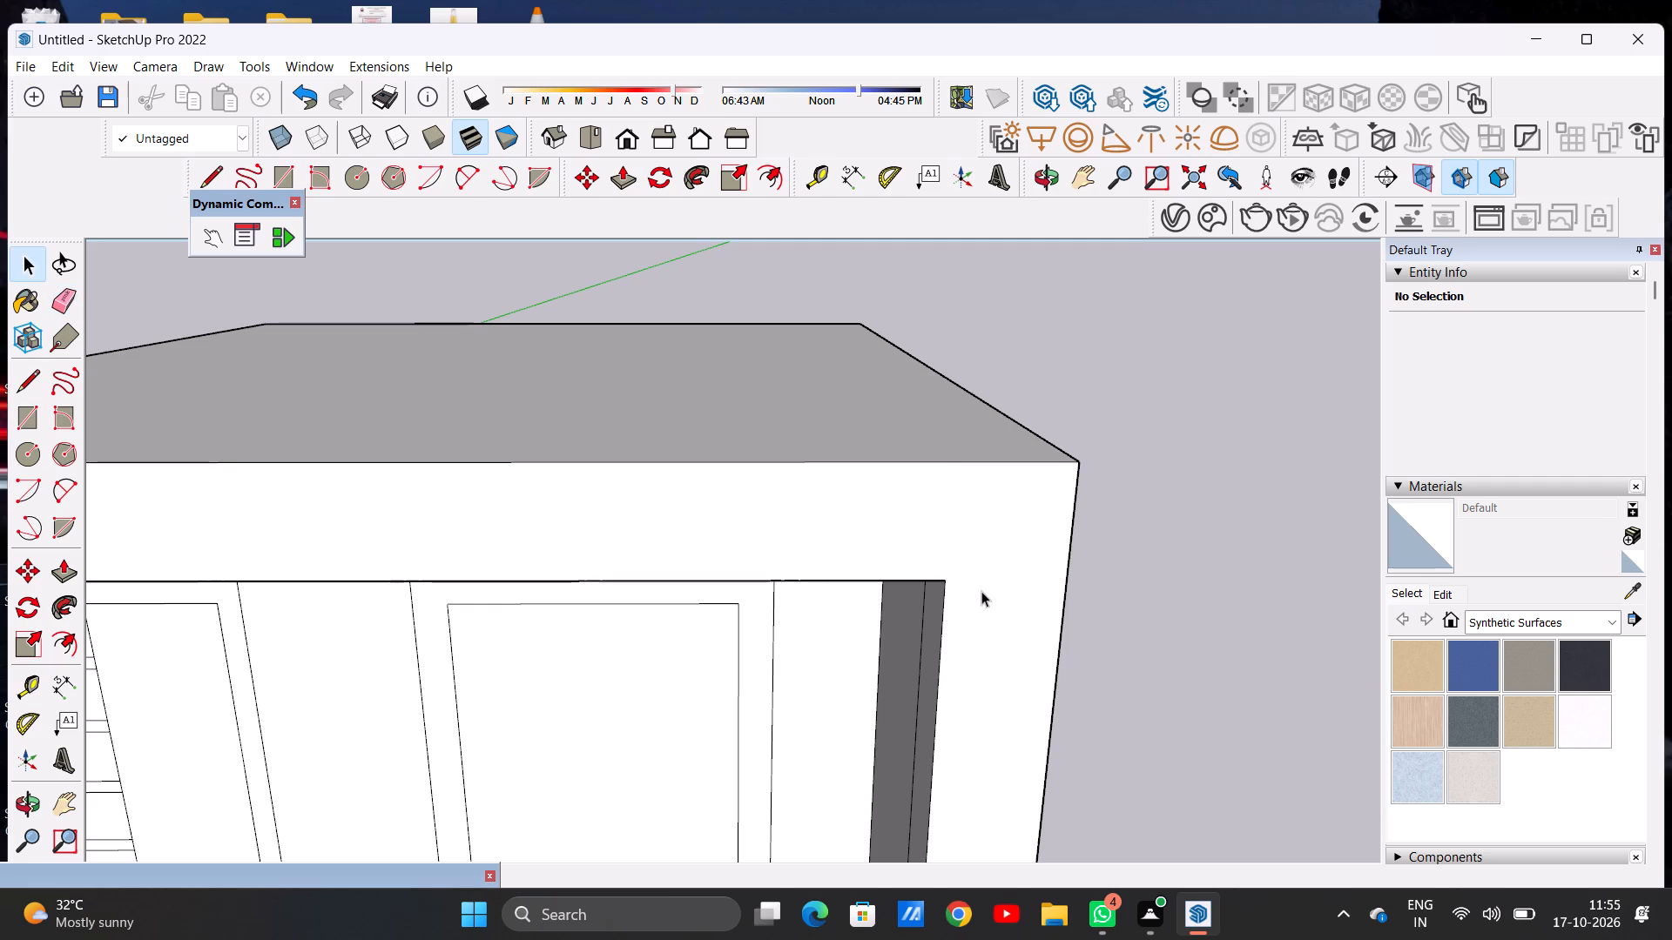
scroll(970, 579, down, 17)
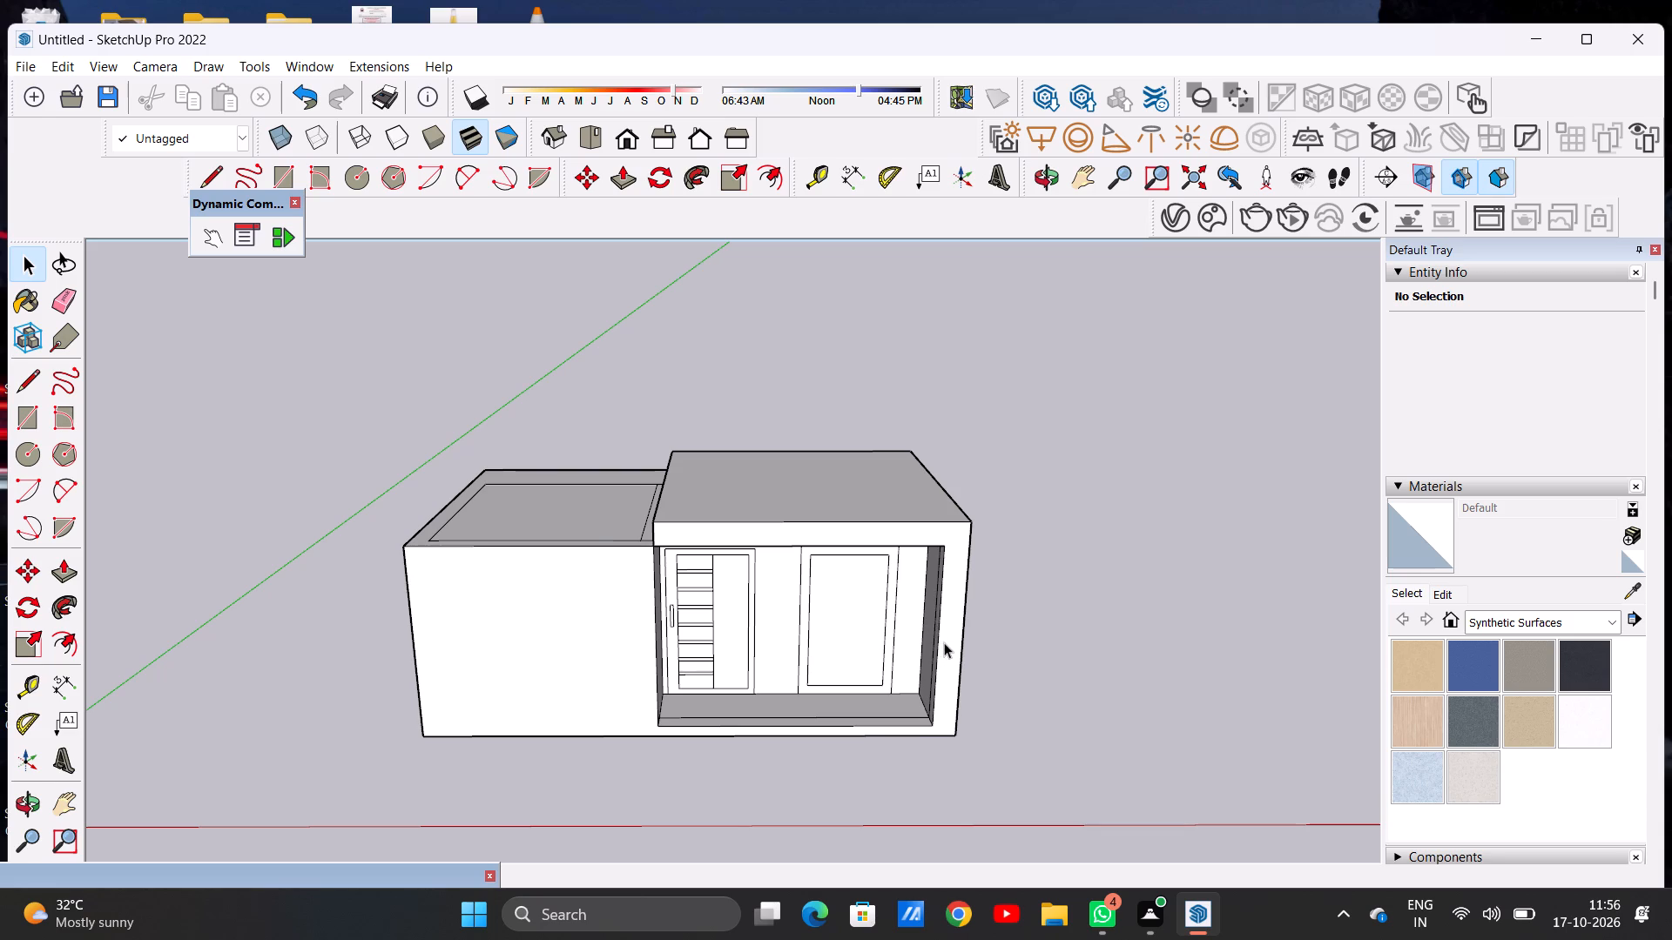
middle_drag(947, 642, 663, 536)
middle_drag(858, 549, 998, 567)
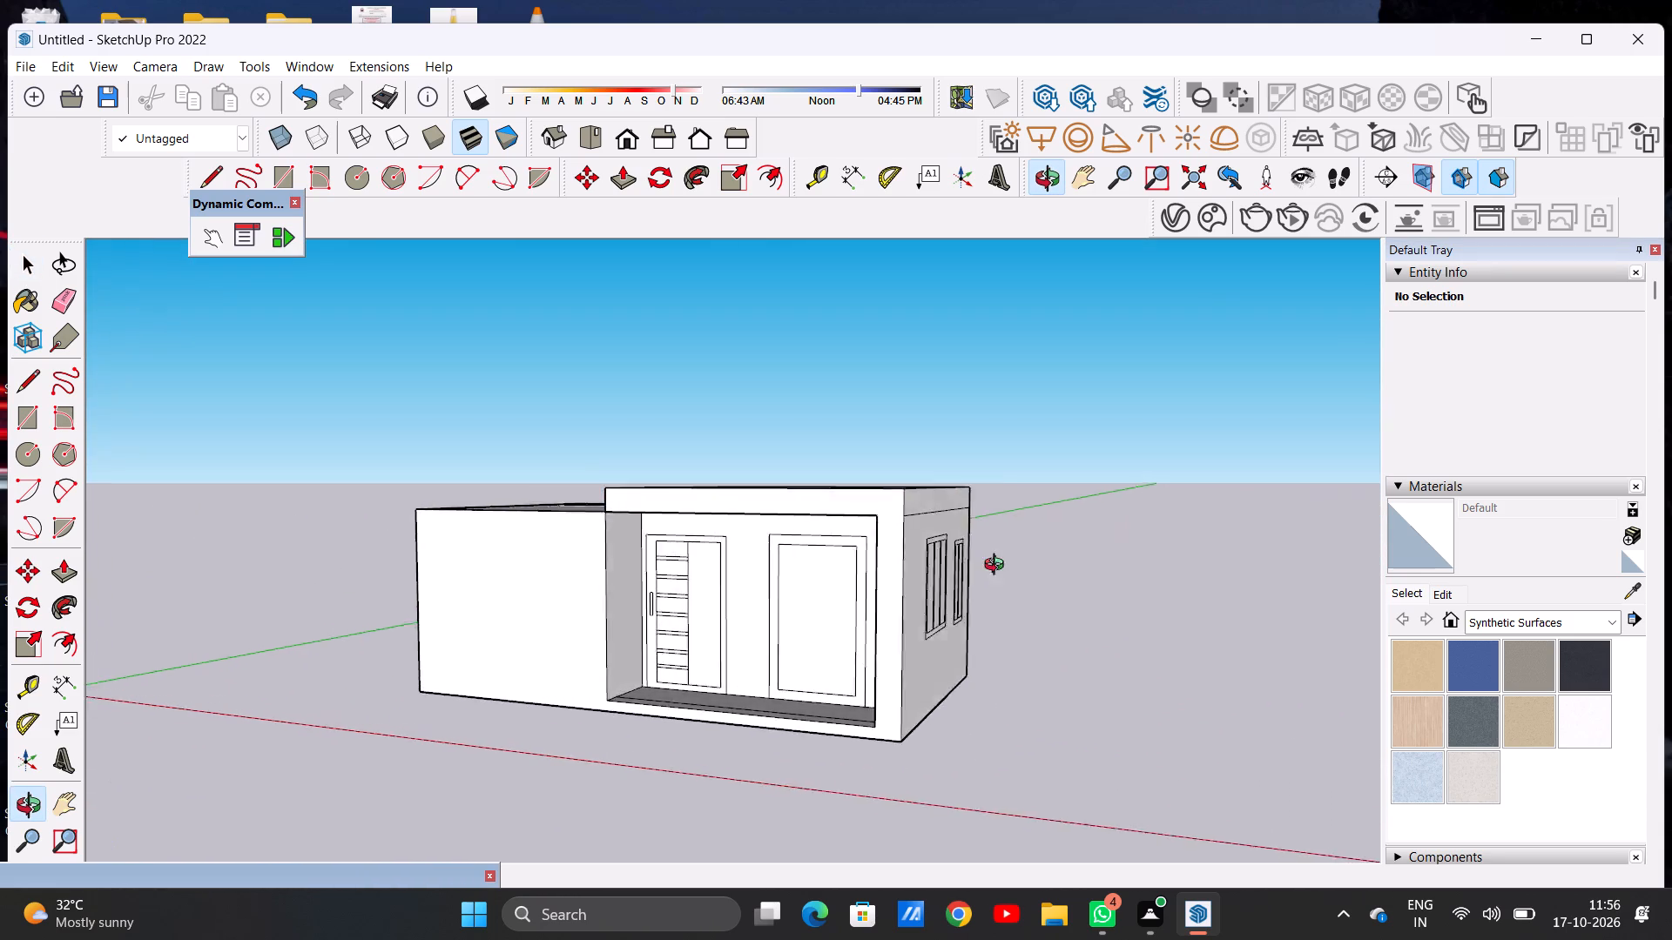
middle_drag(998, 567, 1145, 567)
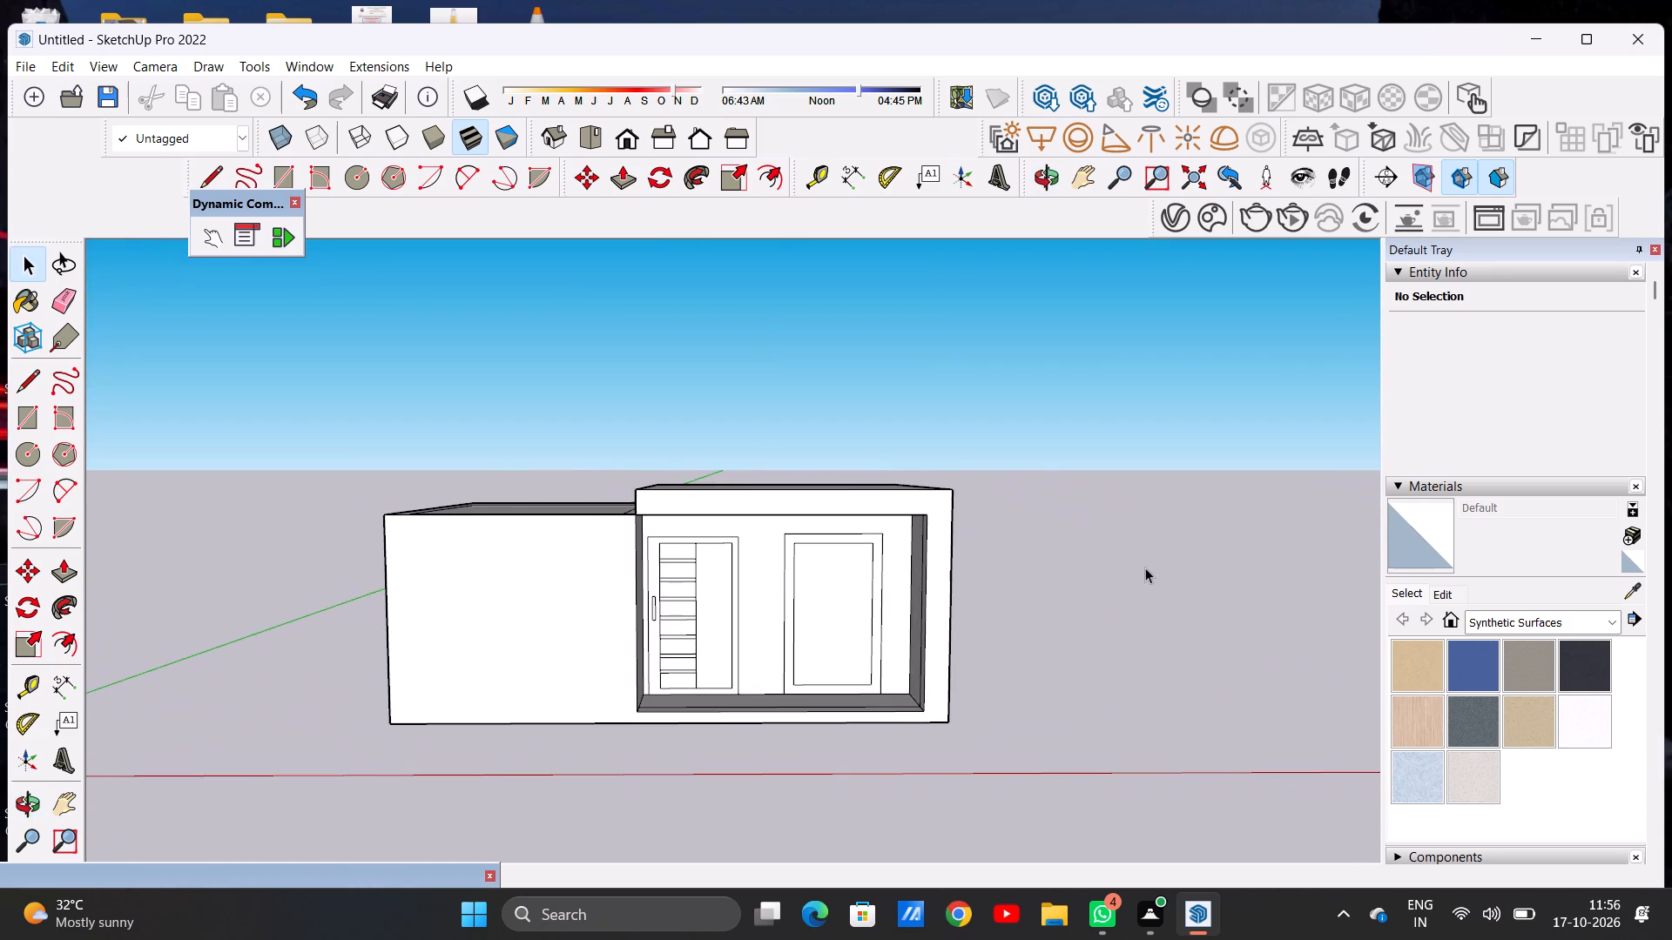
Undo the seam erasures, the roof slab extension and the raising of the wall-top strip around the door-side room.
key(ctrl+z)
key(ctrl+z)
key(ctrl+z)
key(ctrl+z)
key(ctrl+z)
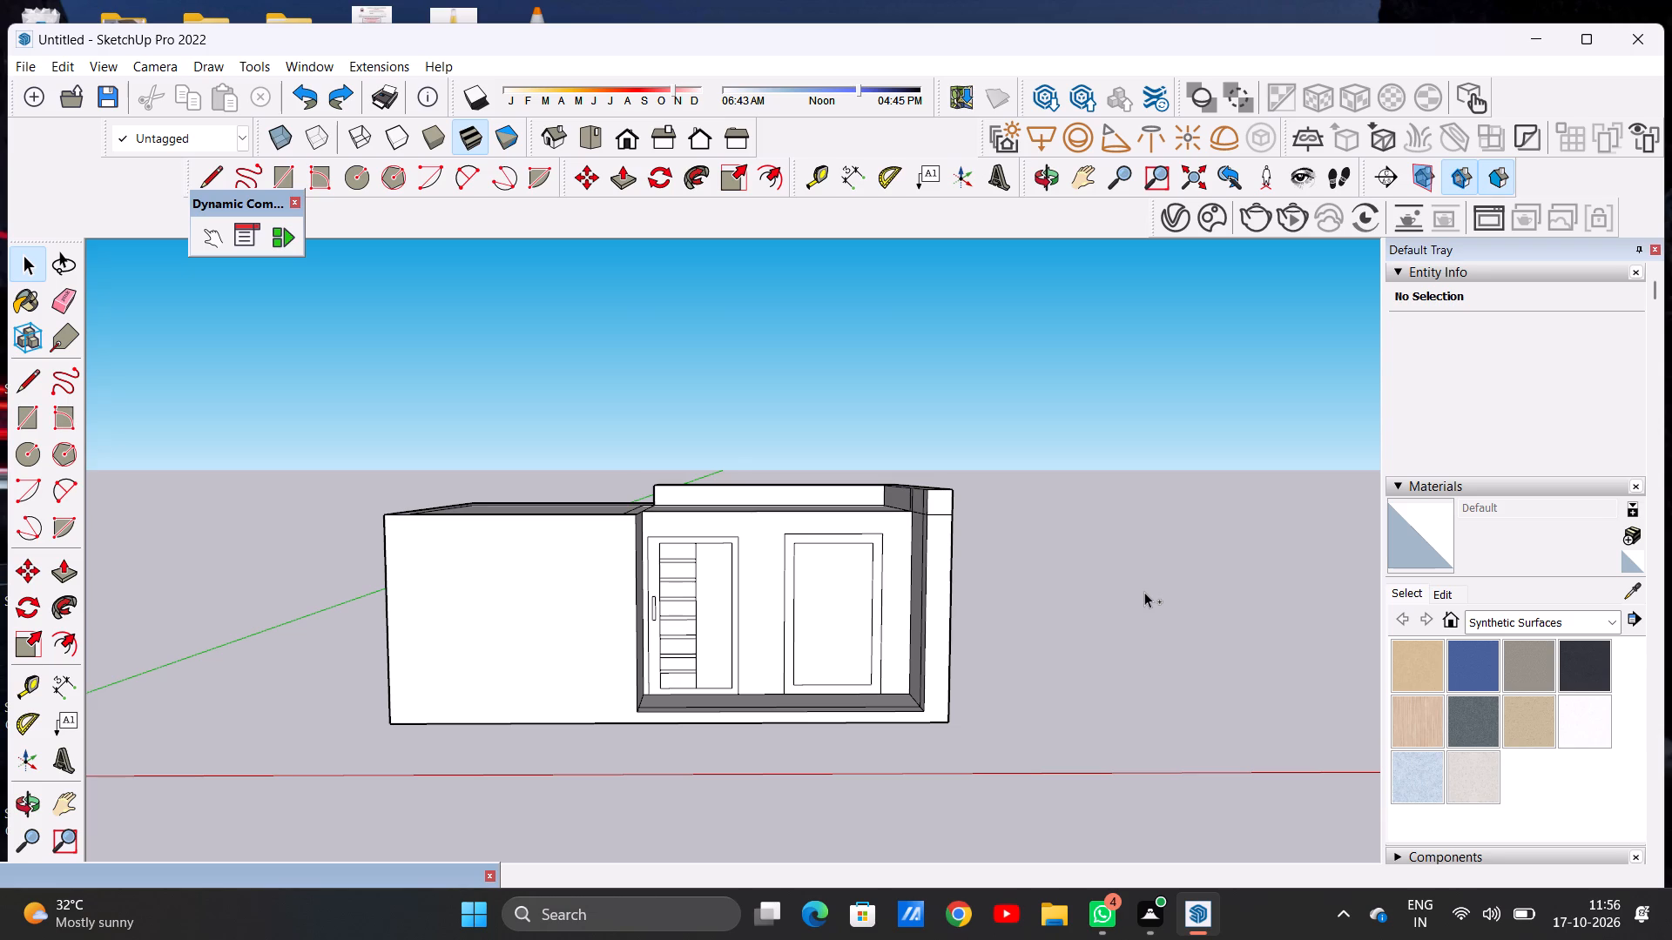
key(ctrl+z)
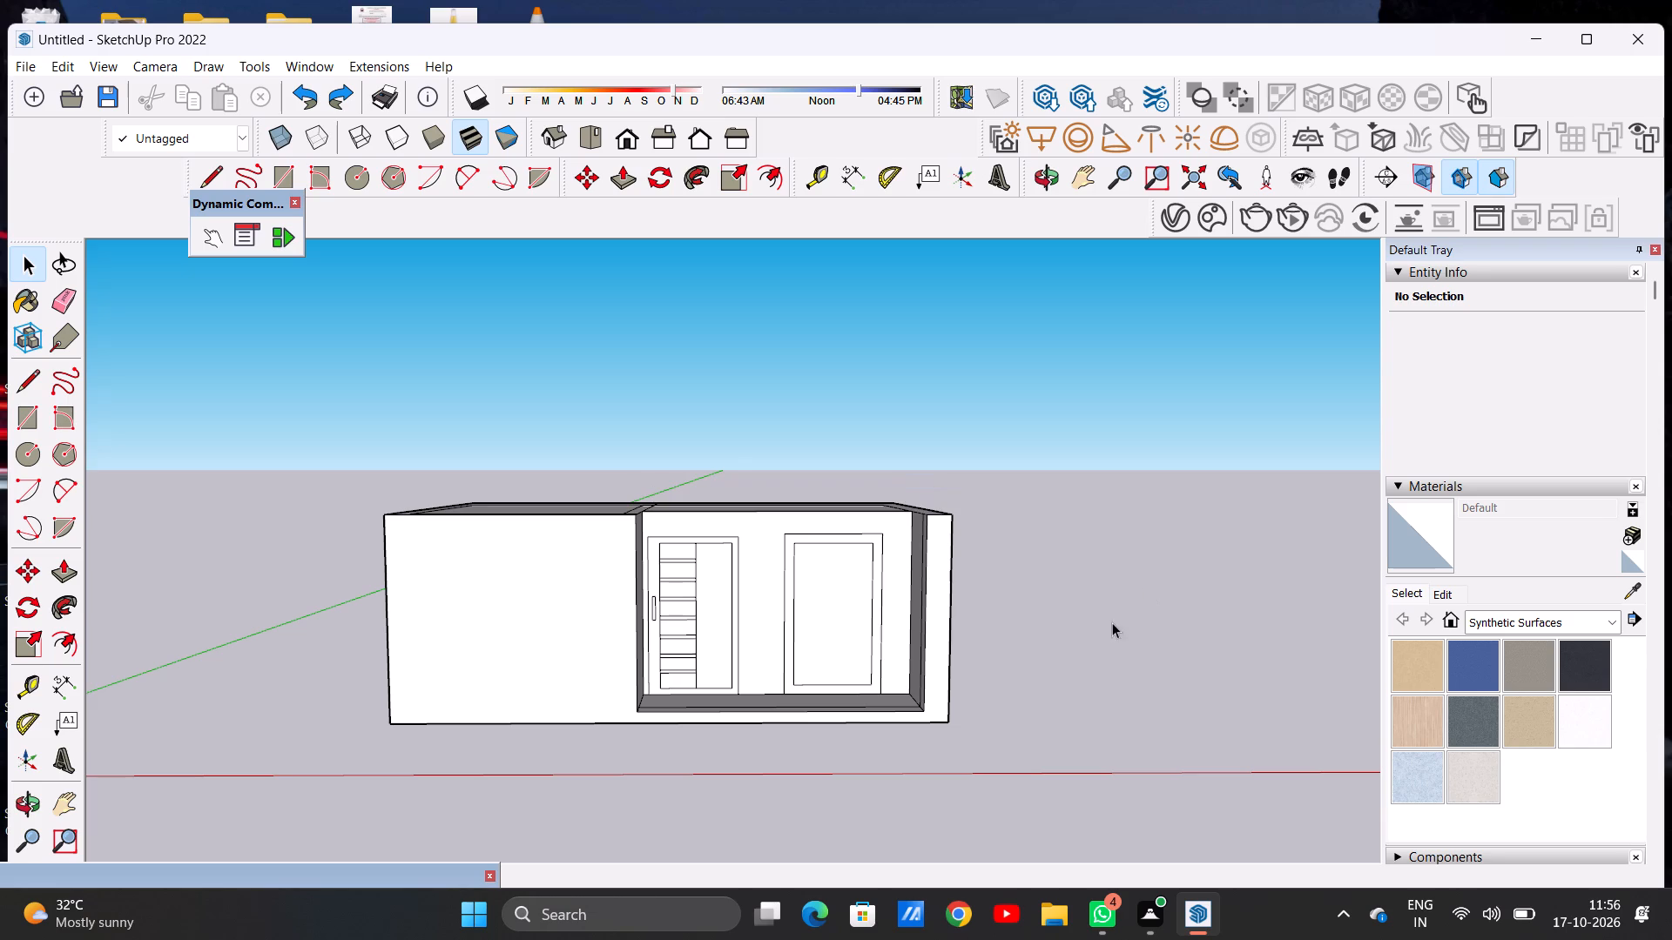
Draw a horizontal line across the side wall's front end, from the porch floor's front inner corner to the wall's outer edge.
scroll(1075, 645, down, 3)
middle_drag(992, 702, 979, 811)
scroll(985, 729, up, 13)
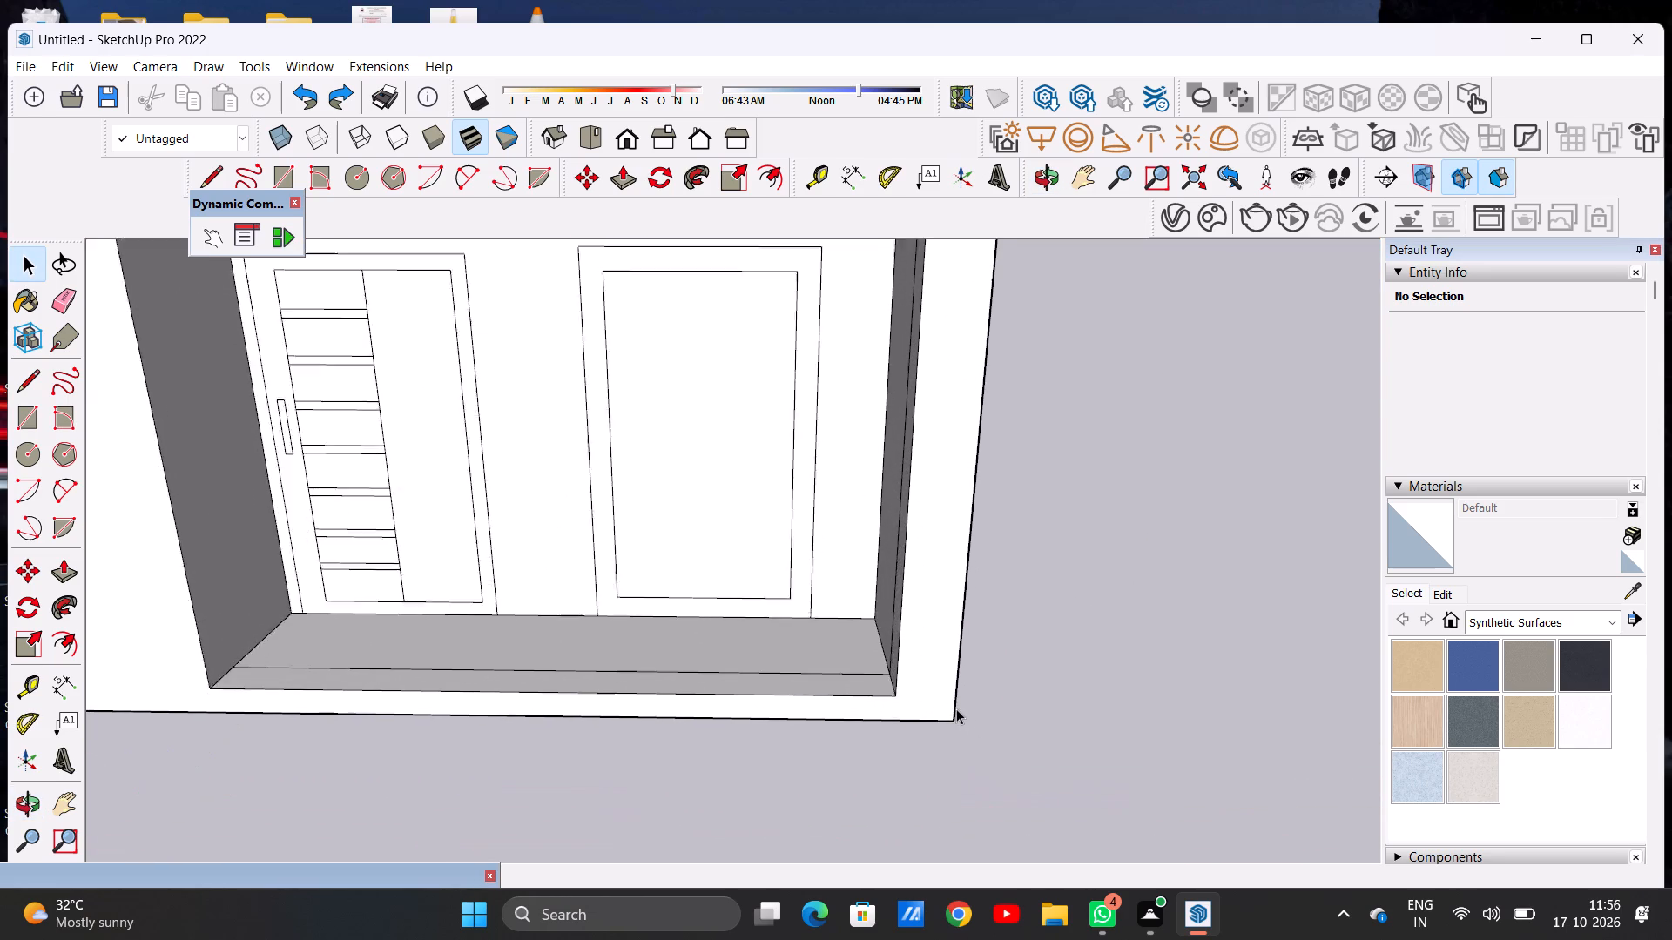
scroll(956, 708, up, 3)
key(l)
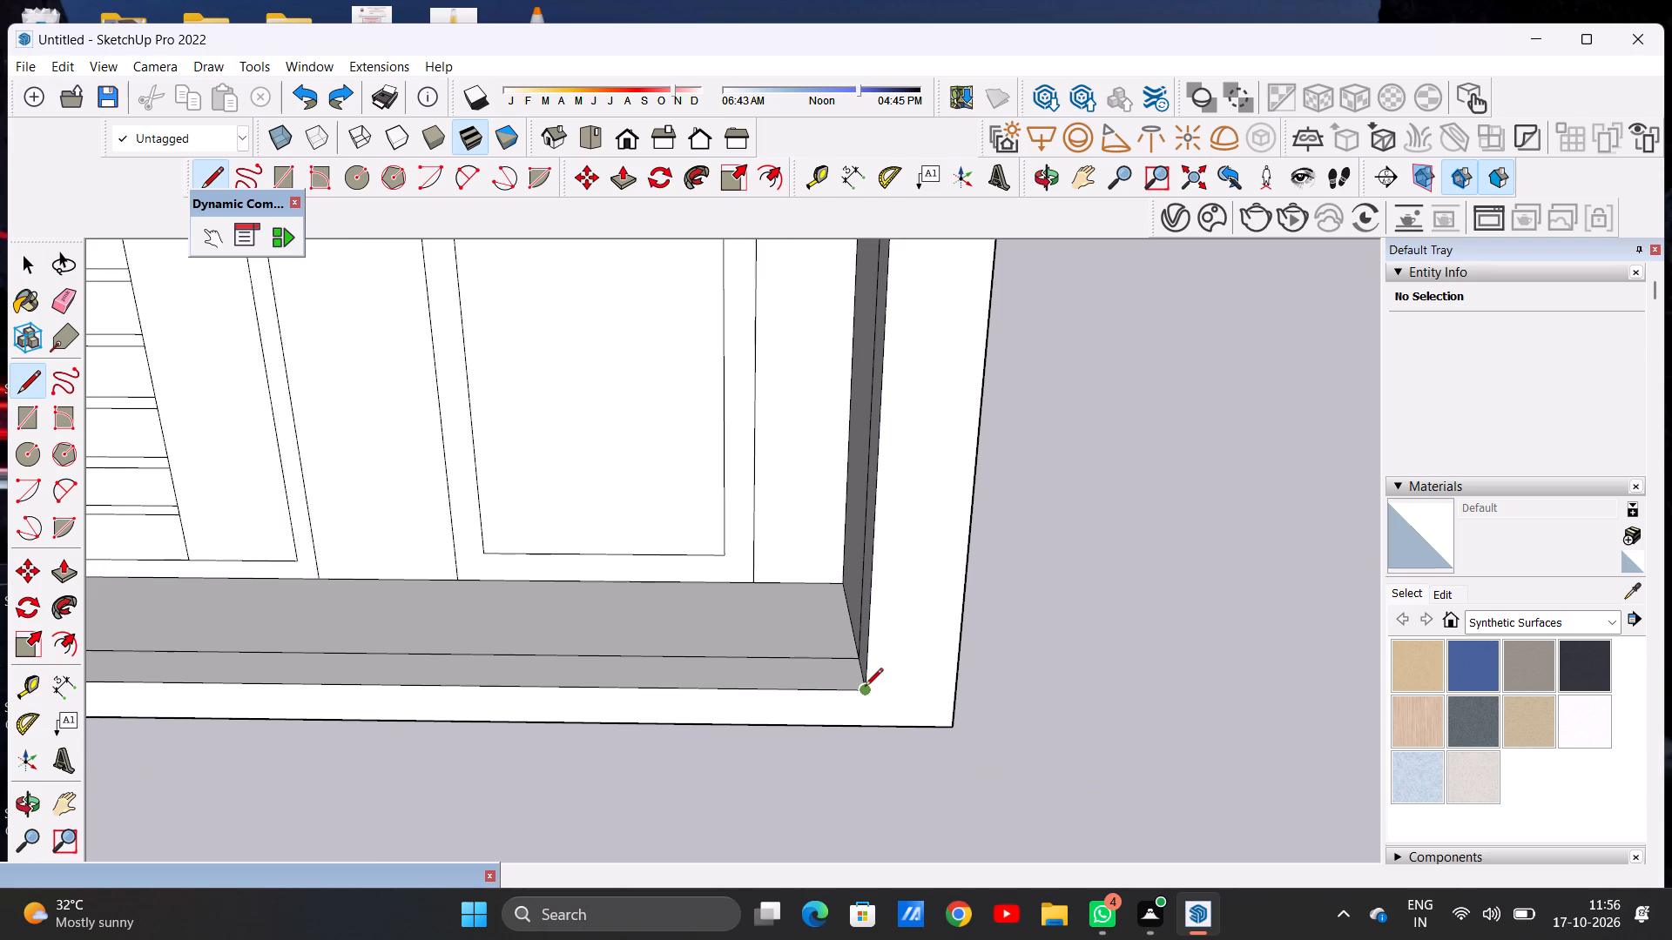
click(867, 684)
click(959, 683)
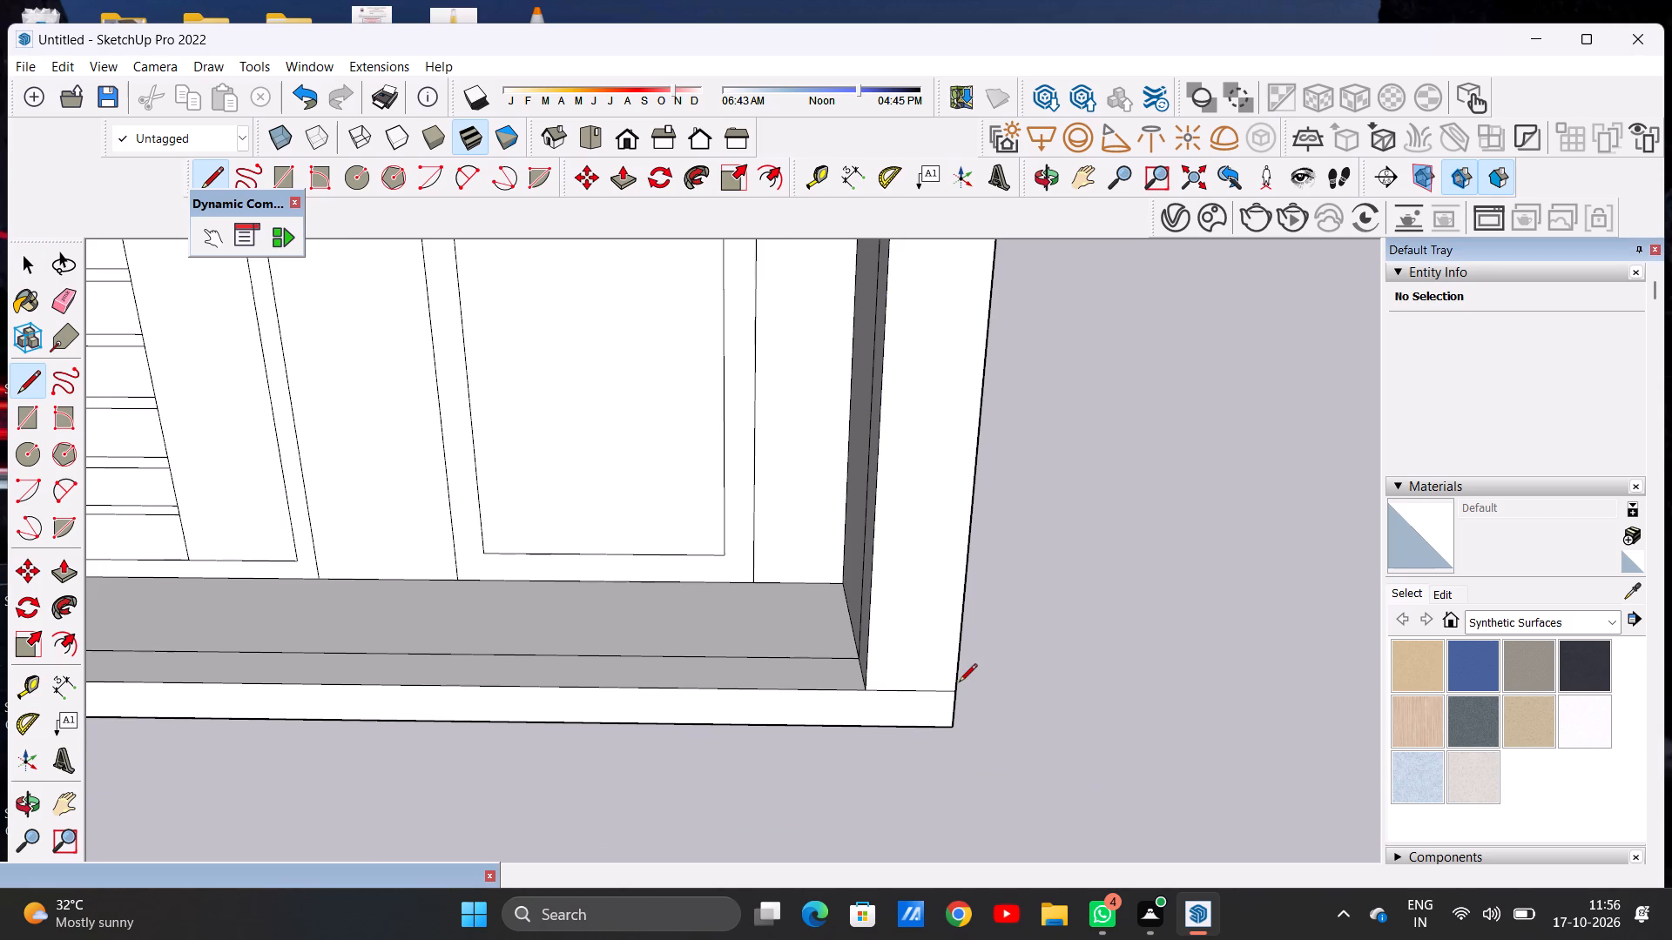
key(space)
Push/Pull the side wall's front-end face above the floor slab back until it is flush with the door wall.
text(P)
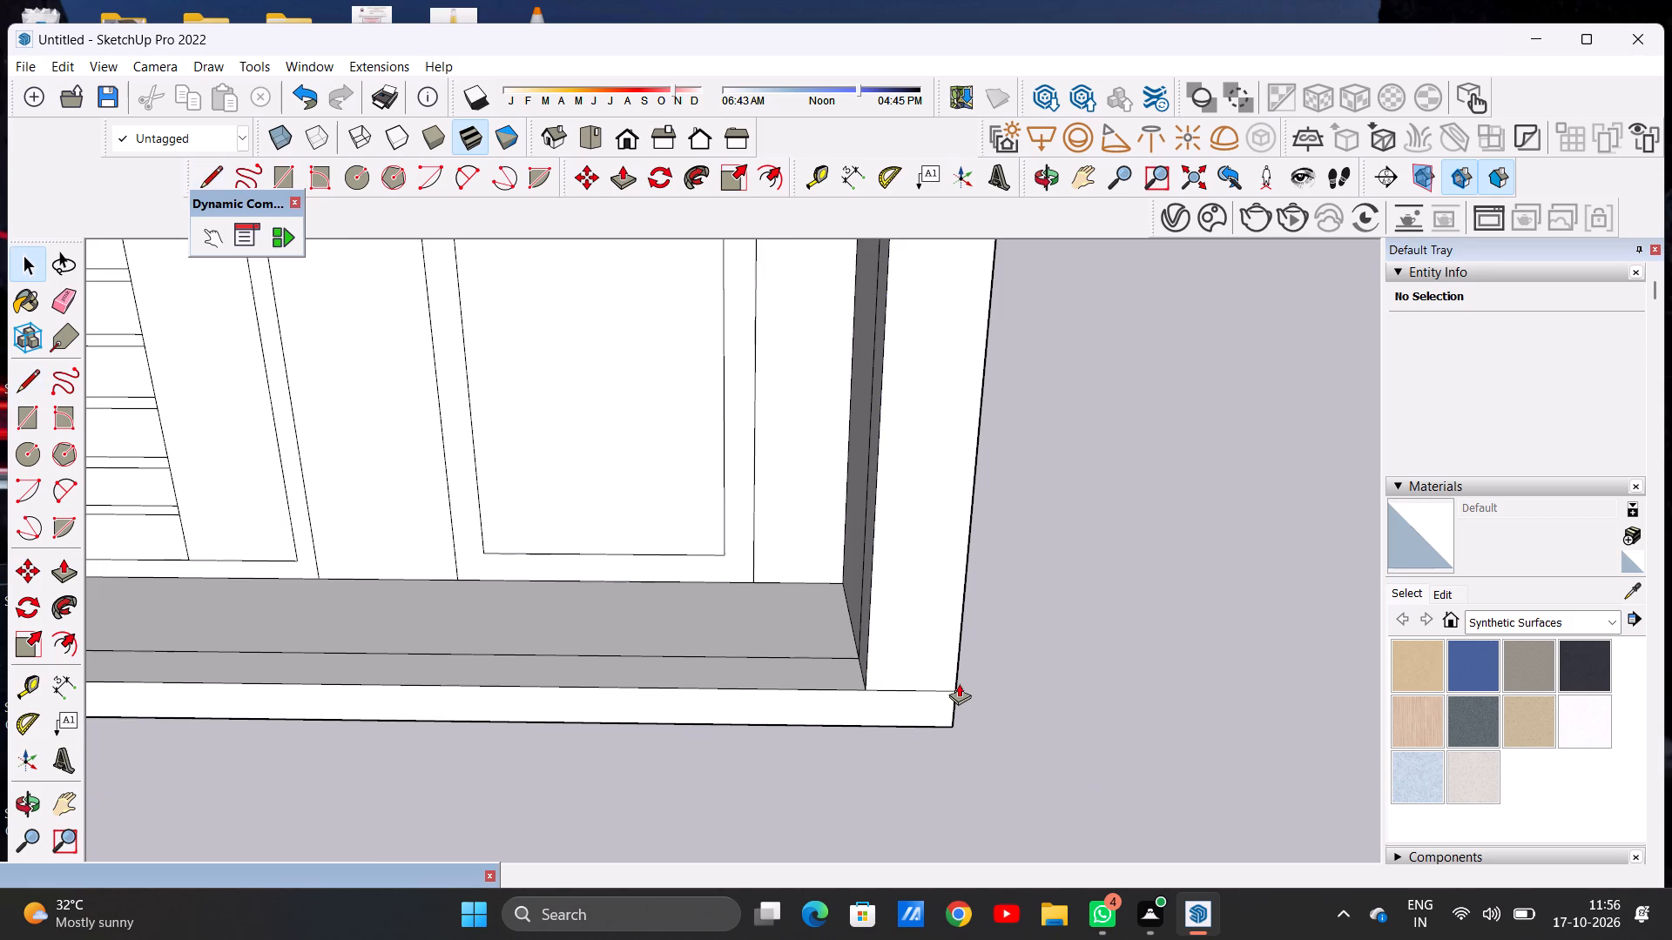
click(927, 614)
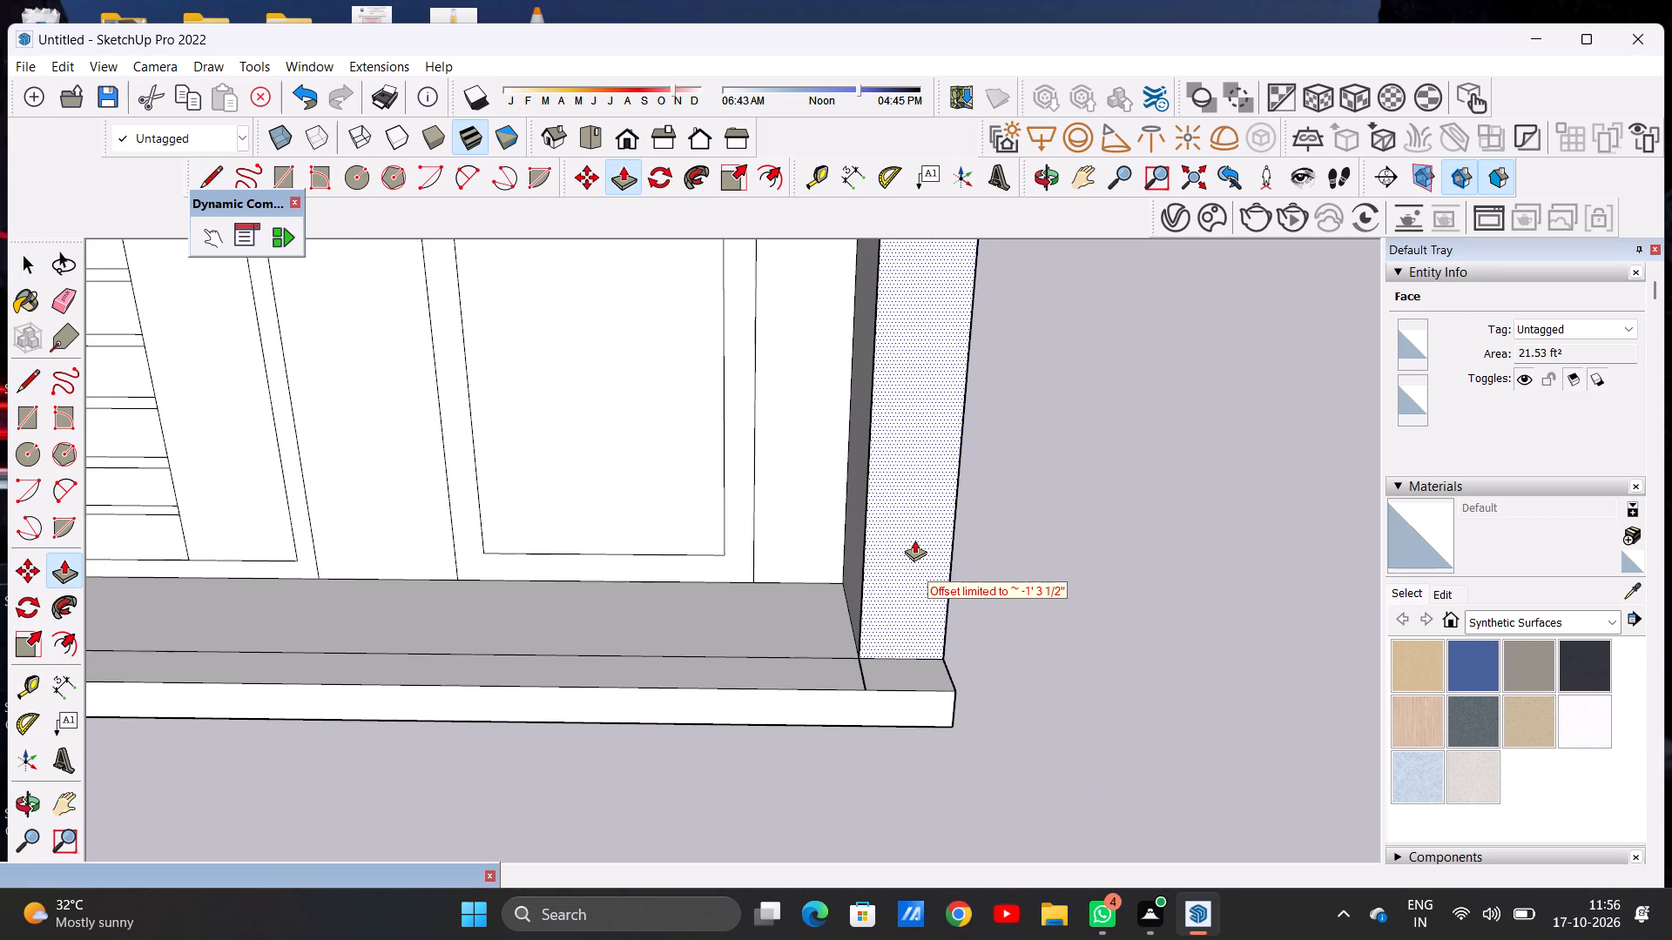
click(914, 540)
scroll(864, 689, down, 6)
middle_drag(980, 633, 758, 754)
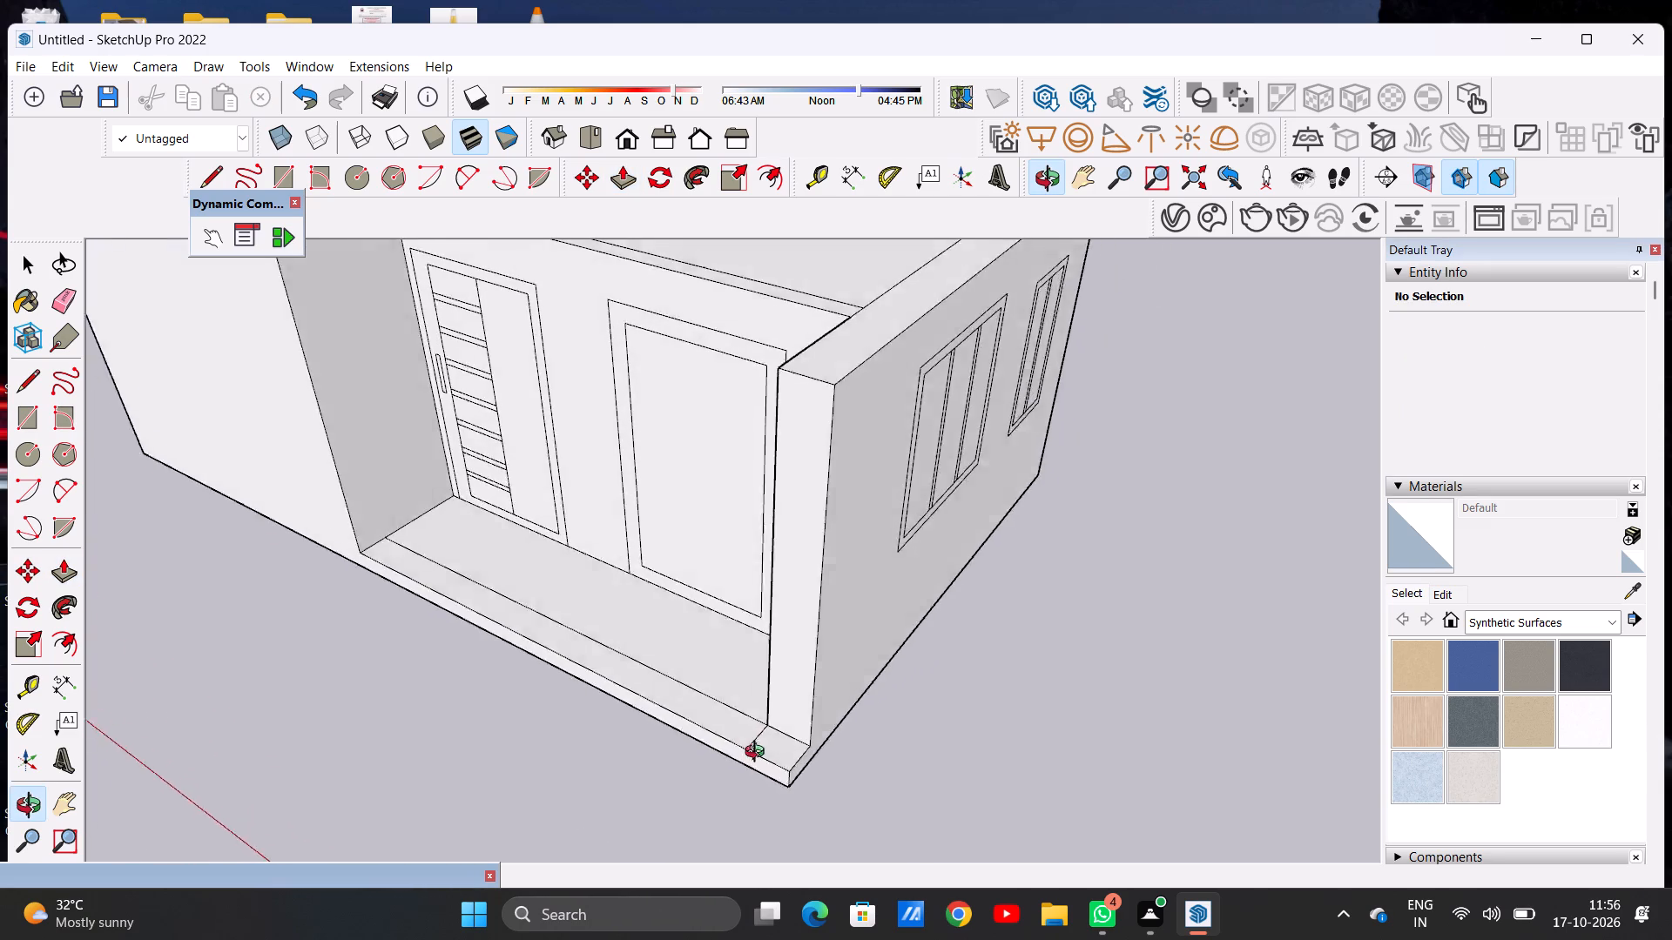
middle_drag(758, 754, 815, 799)
scroll(845, 468, up, 6)
click(846, 469)
scroll(932, 412, down, 11)
scroll(921, 345, up, 13)
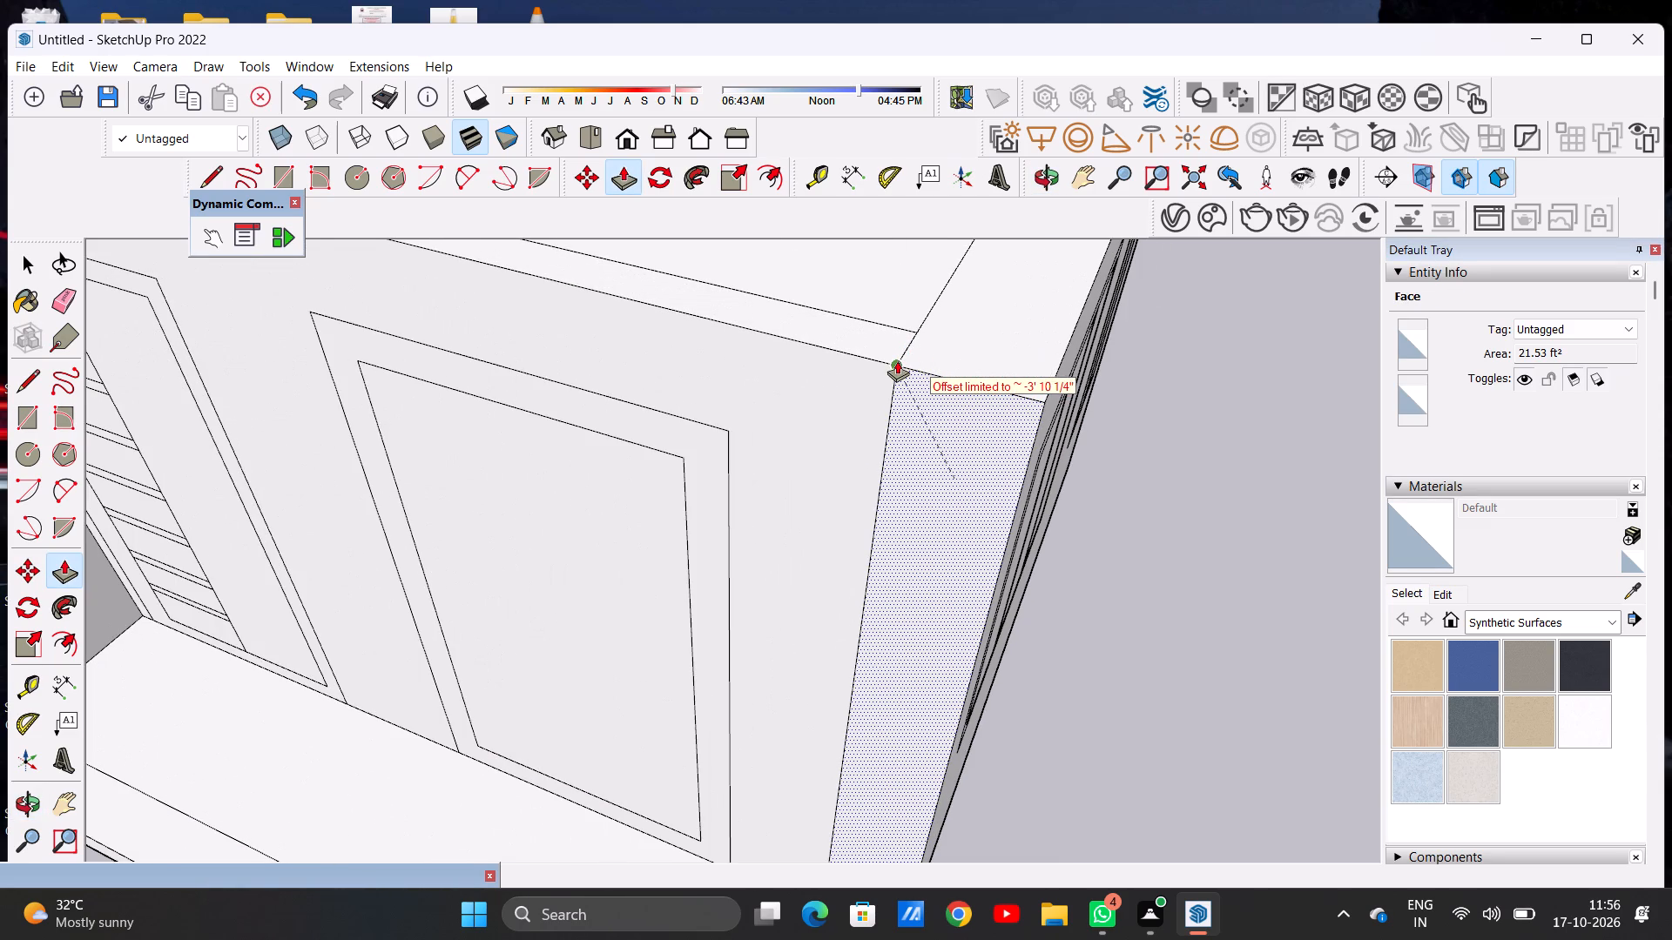
click(896, 360)
key(space)
Examine the open porch slab, the door wall and the shortened side wall from the front and above.
scroll(810, 472, down, 2)
scroll(813, 477, up, 1)
scroll(816, 480, down, 3)
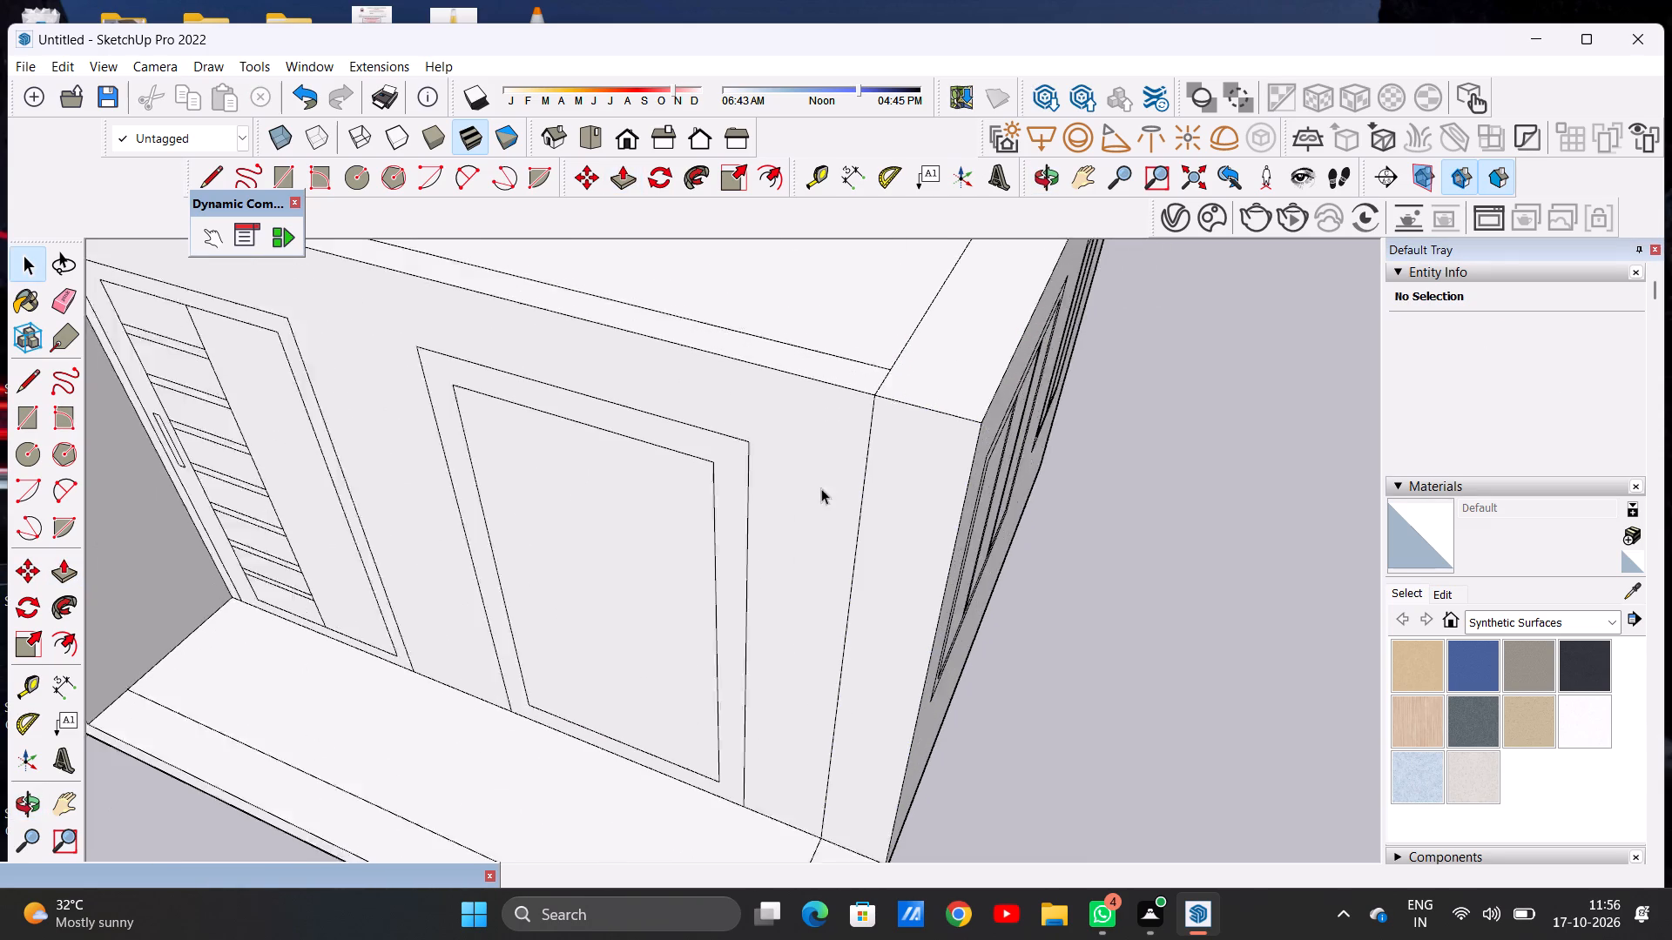
scroll(821, 488, down, 13)
middle_drag(769, 622, 892, 440)
scroll(788, 544, up, 2)
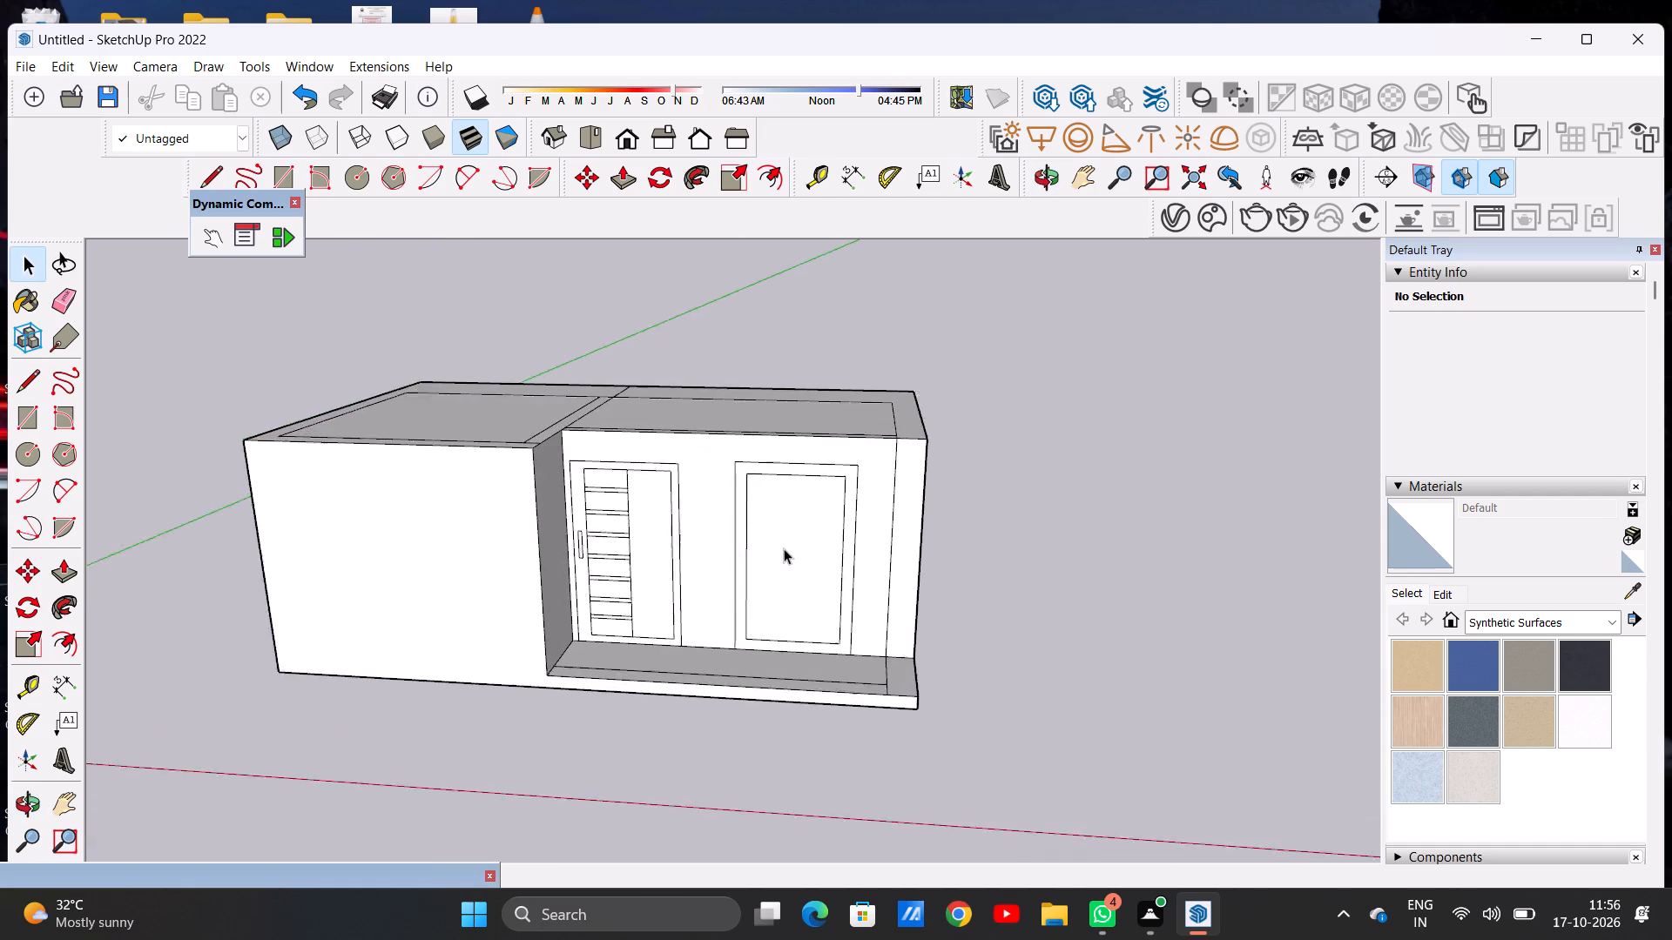
scroll(784, 548, up, 4)
middle_drag(583, 589, 692, 503)
scroll(560, 478, down, 8)
scroll(611, 524, up, 9)
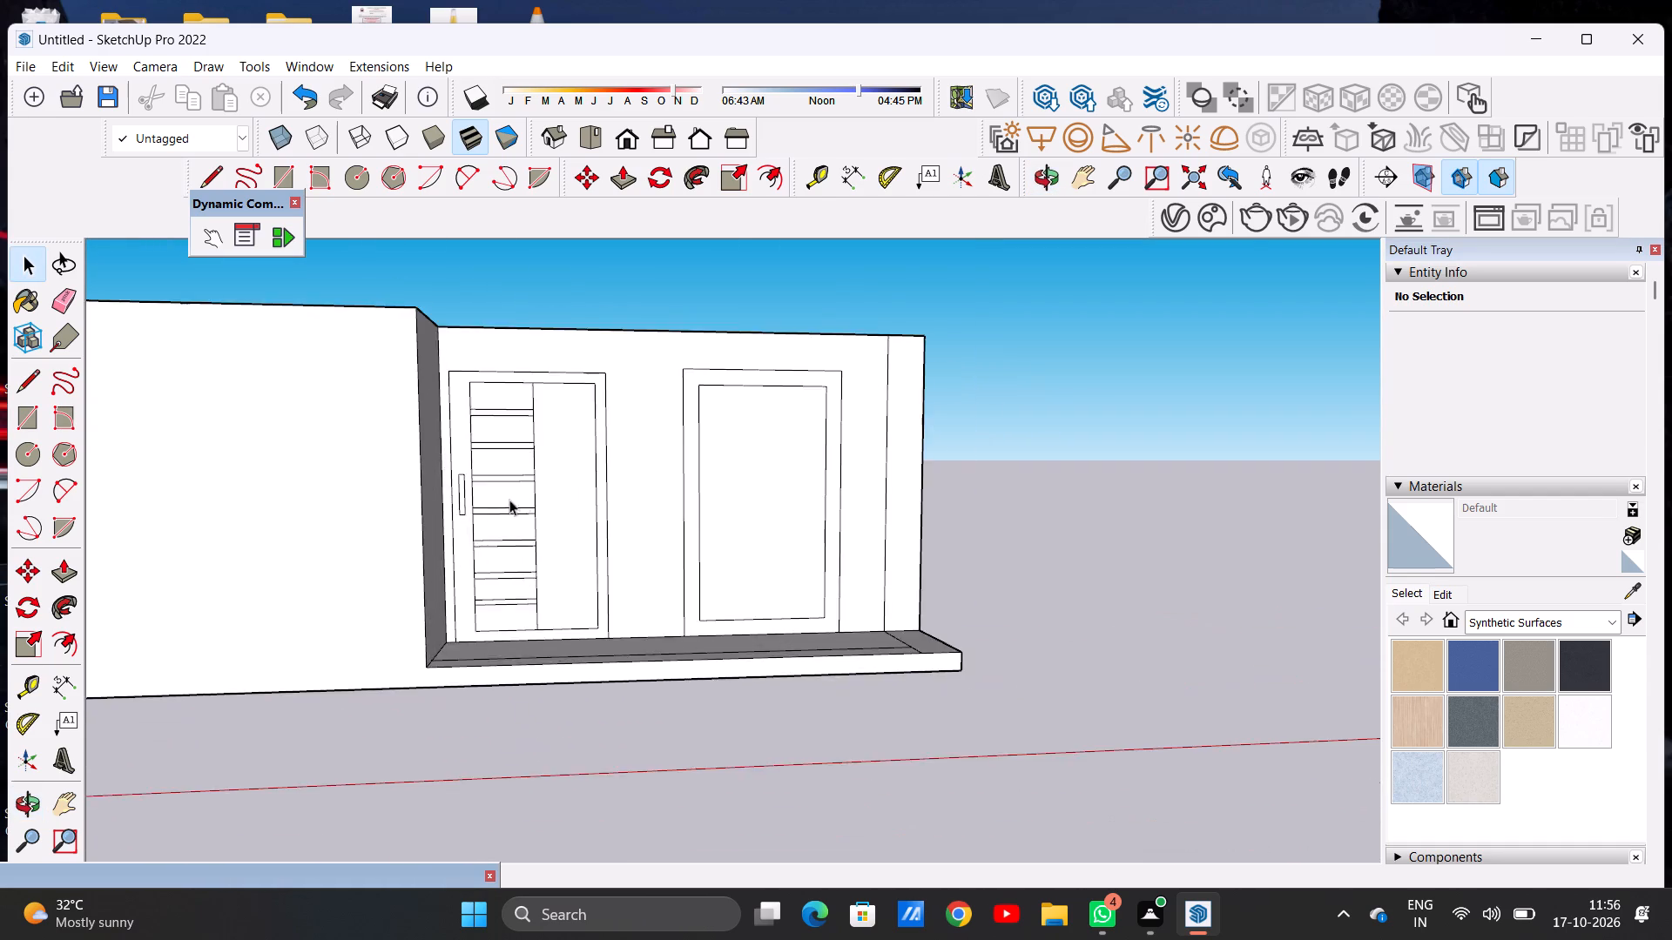
scroll(509, 500, up, 3)
middle_drag(896, 488, 853, 712)
scroll(852, 710, up, 1)
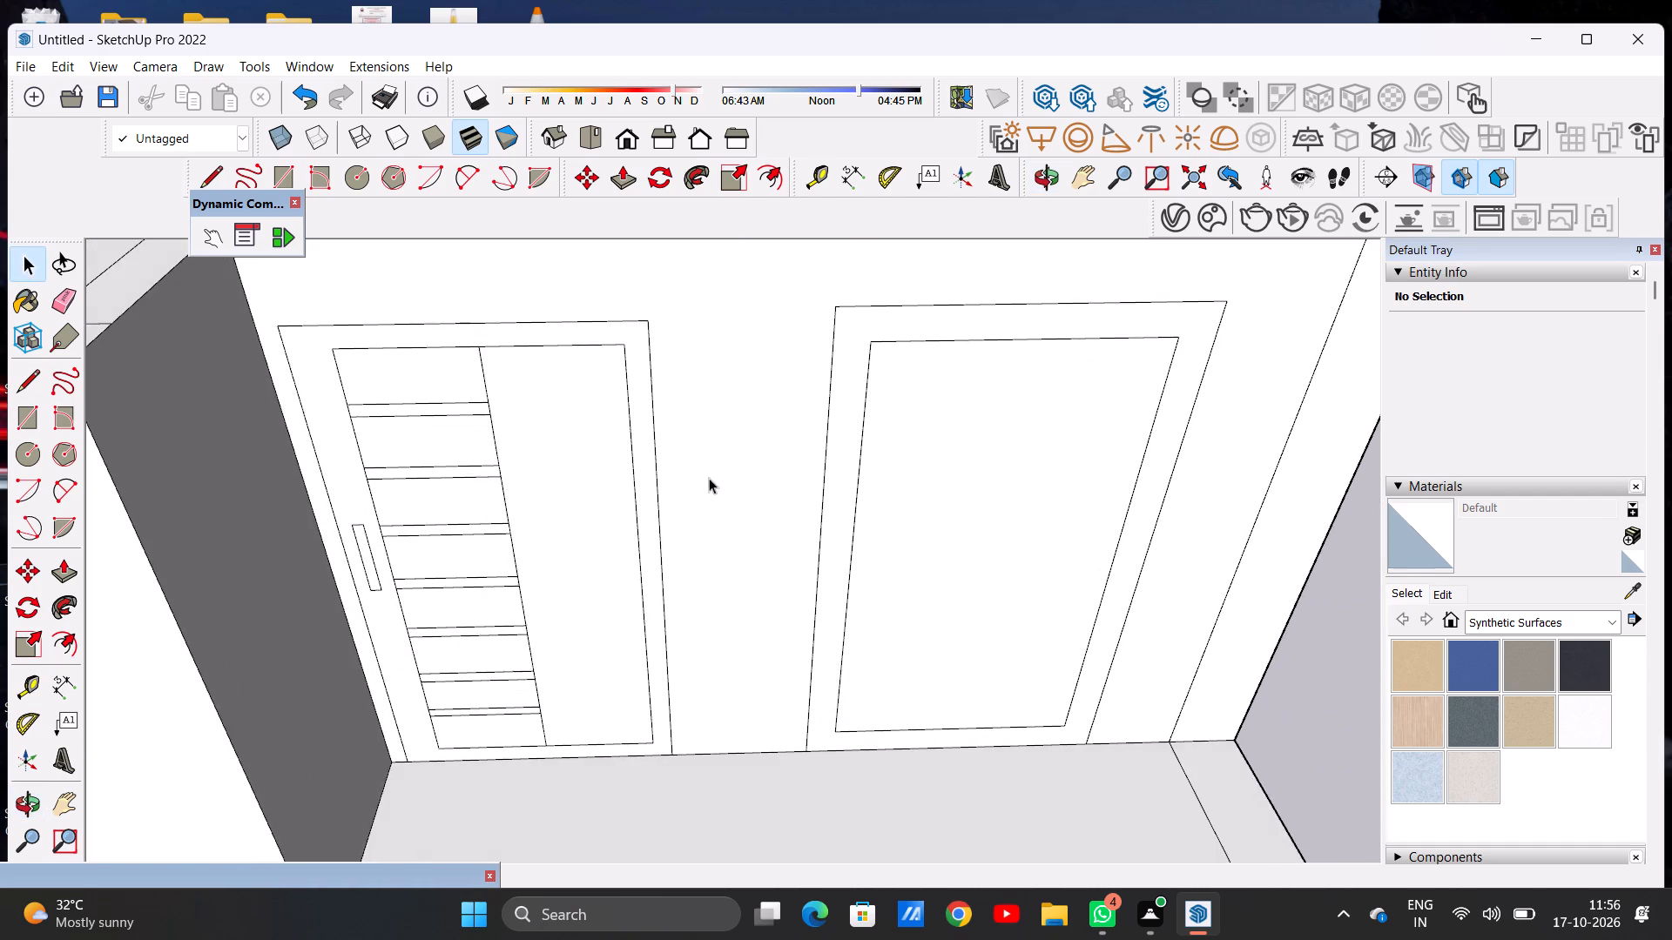
scroll(708, 487, down, 14)
scroll(935, 608, up, 7)
middle_drag(967, 552, 956, 707)
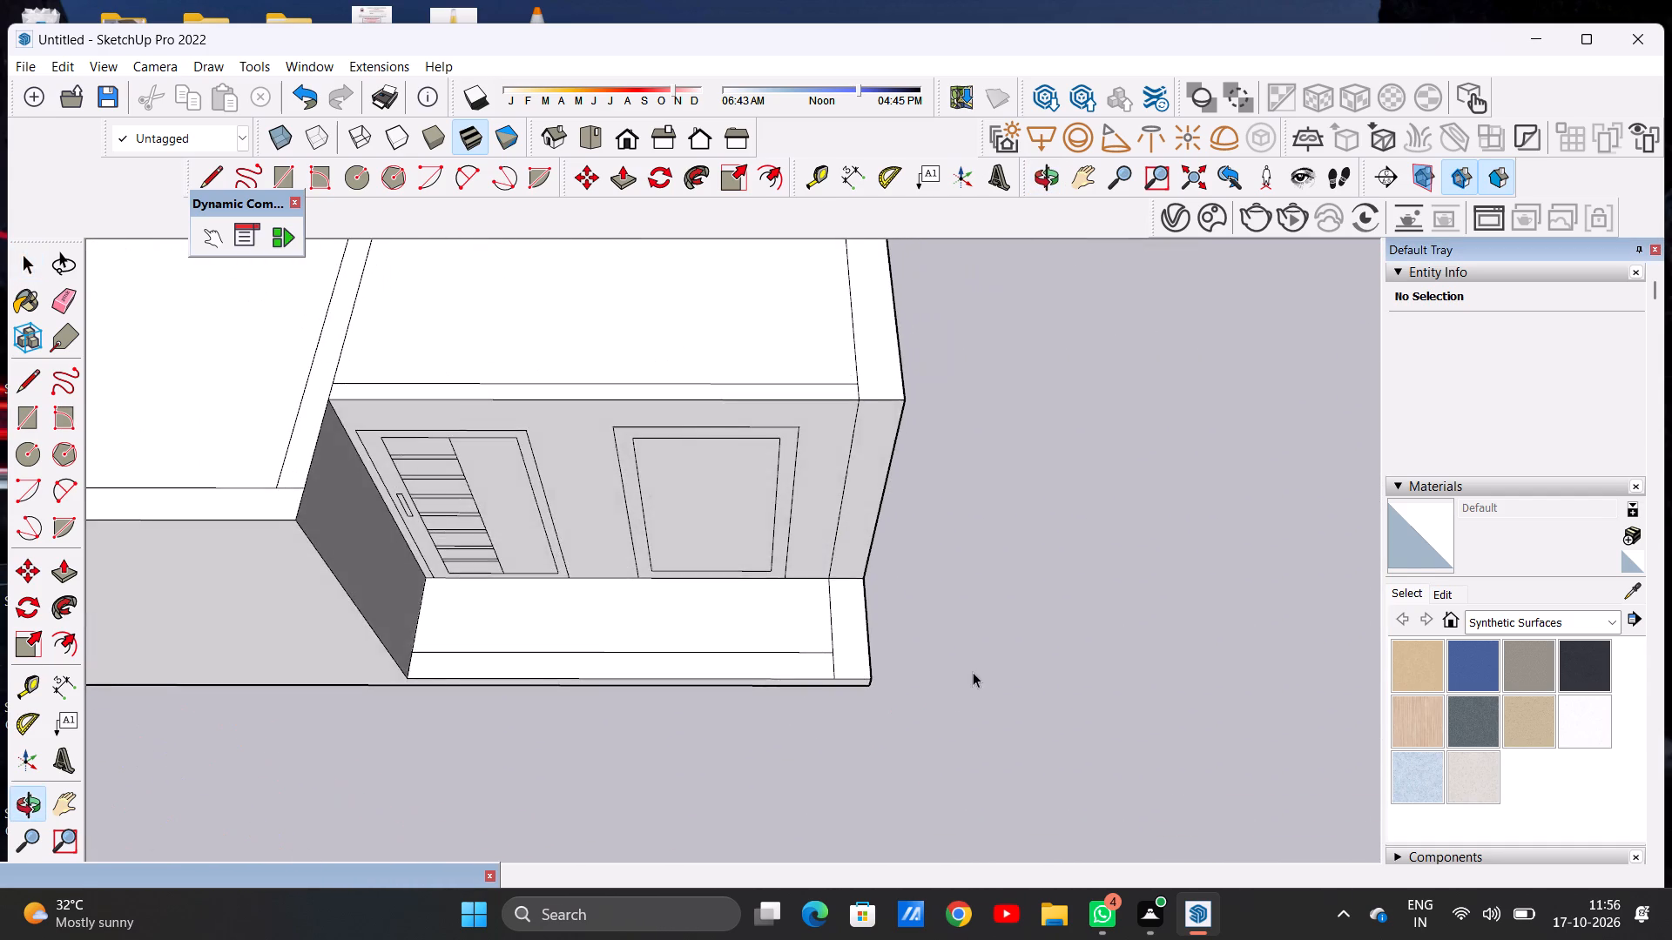
scroll(981, 655, down, 6)
scroll(758, 431, up, 8)
middle_drag(723, 630, 736, 387)
scroll(756, 513, down, 7)
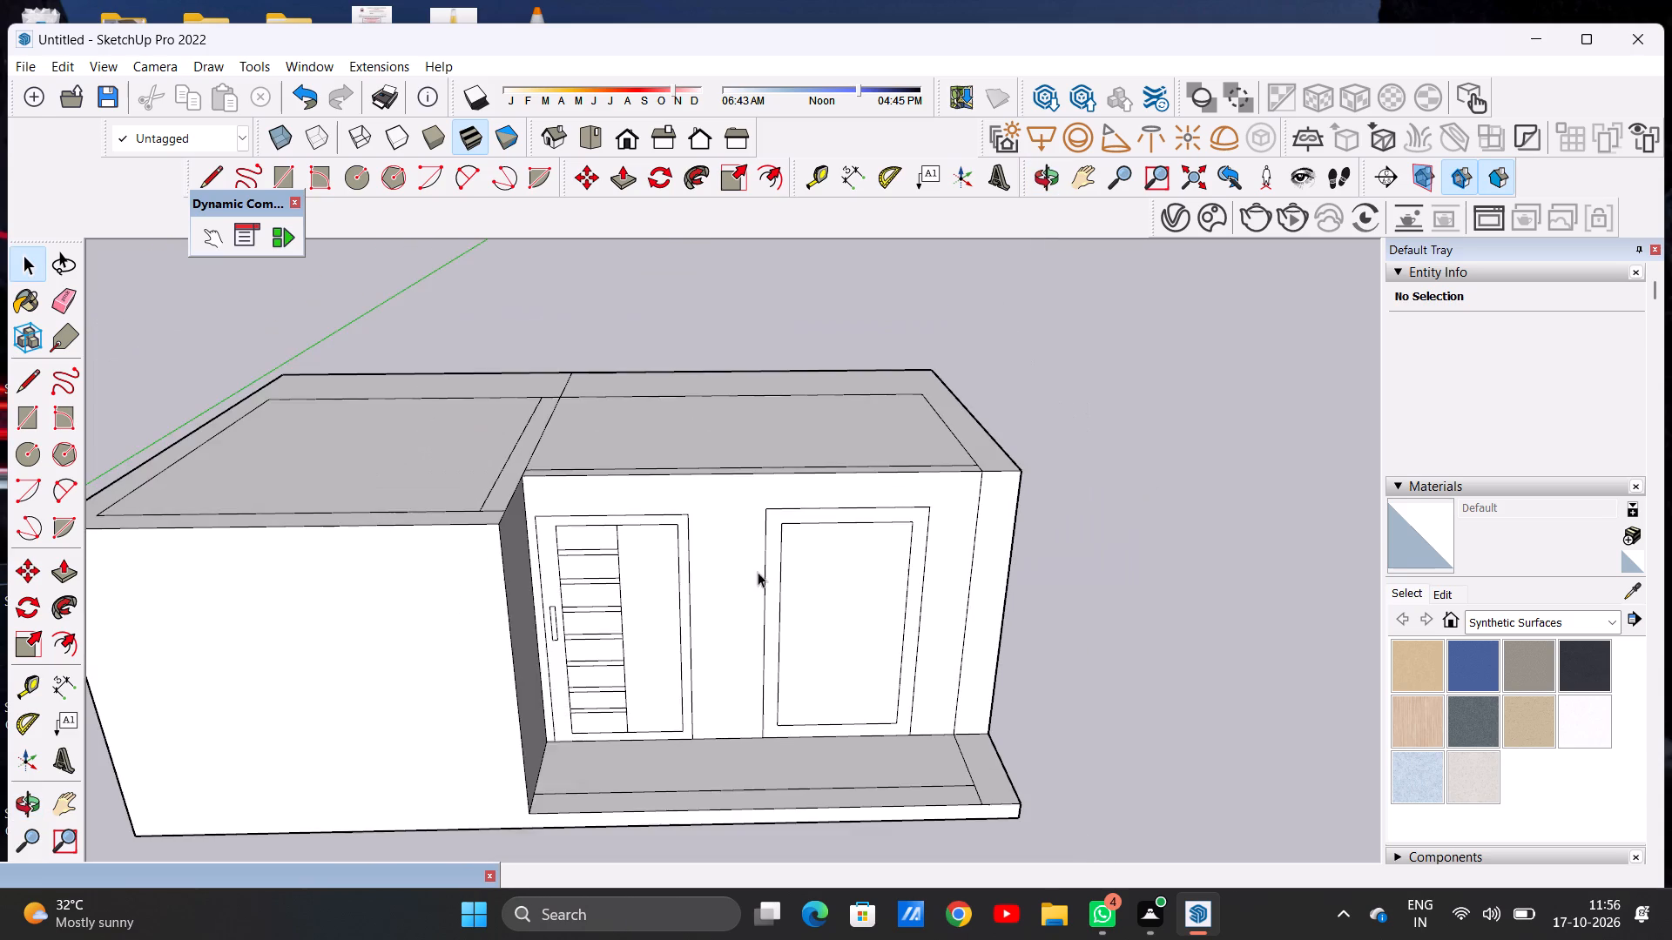
middle_drag(821, 653, 720, 449)
scroll(597, 530, up, 8)
middle_drag(641, 540, 720, 593)
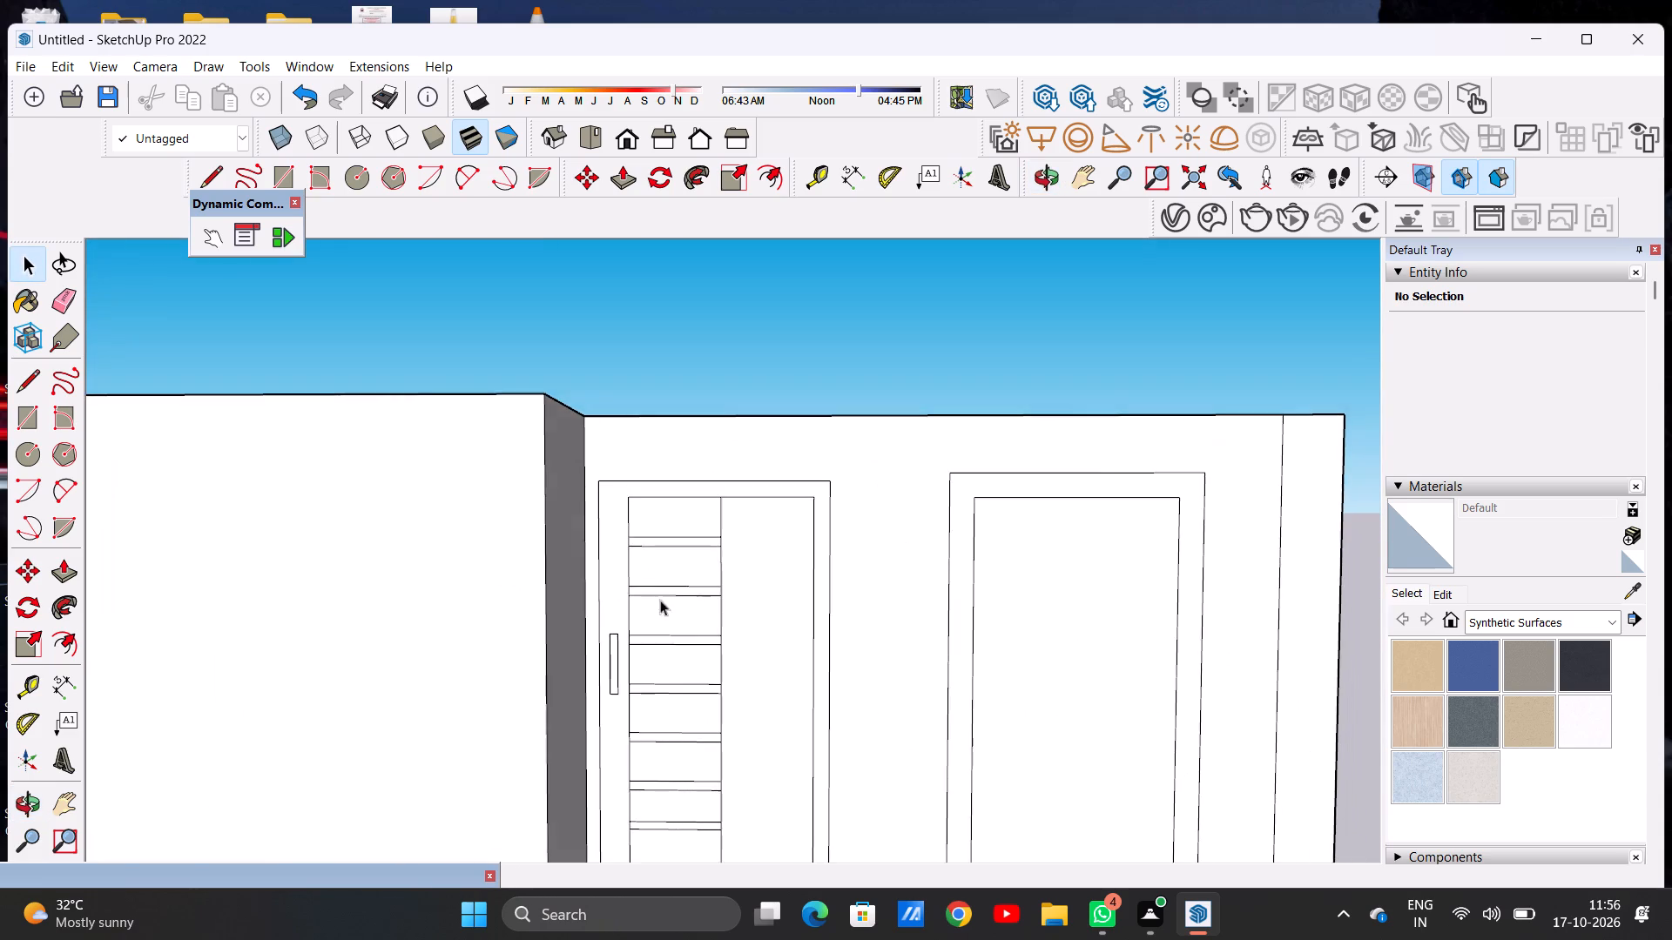
scroll(624, 625, down, 10)
middle_drag(726, 600, 711, 796)
scroll(876, 742, up, 4)
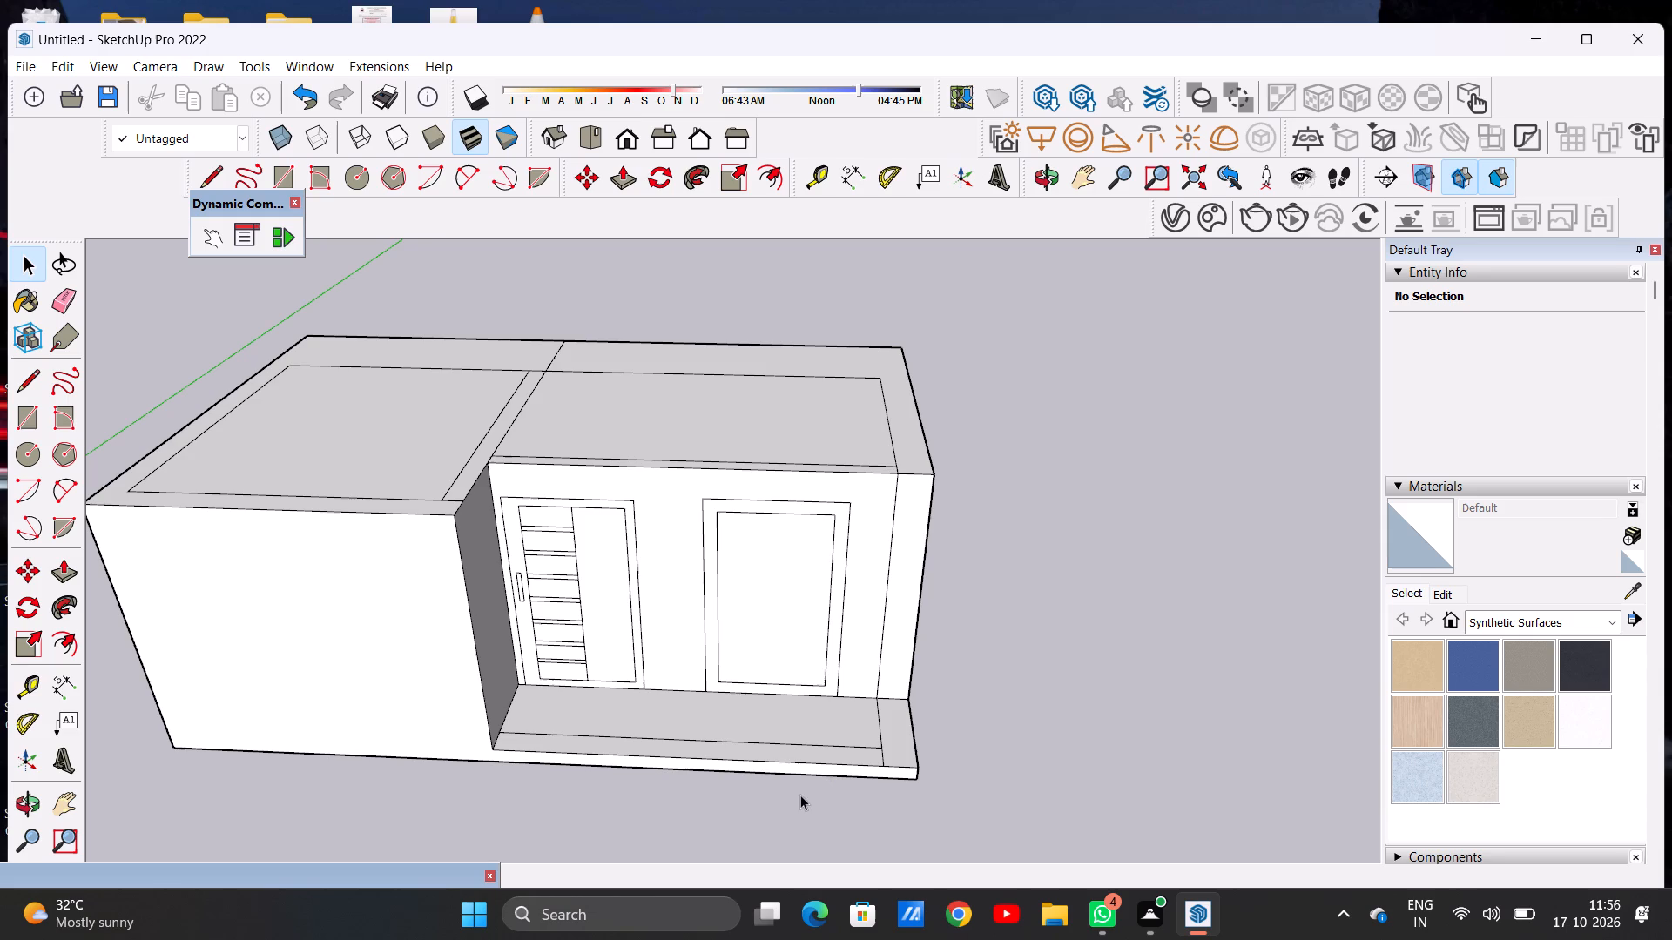
scroll(752, 666, down, 6)
scroll(812, 717, up, 19)
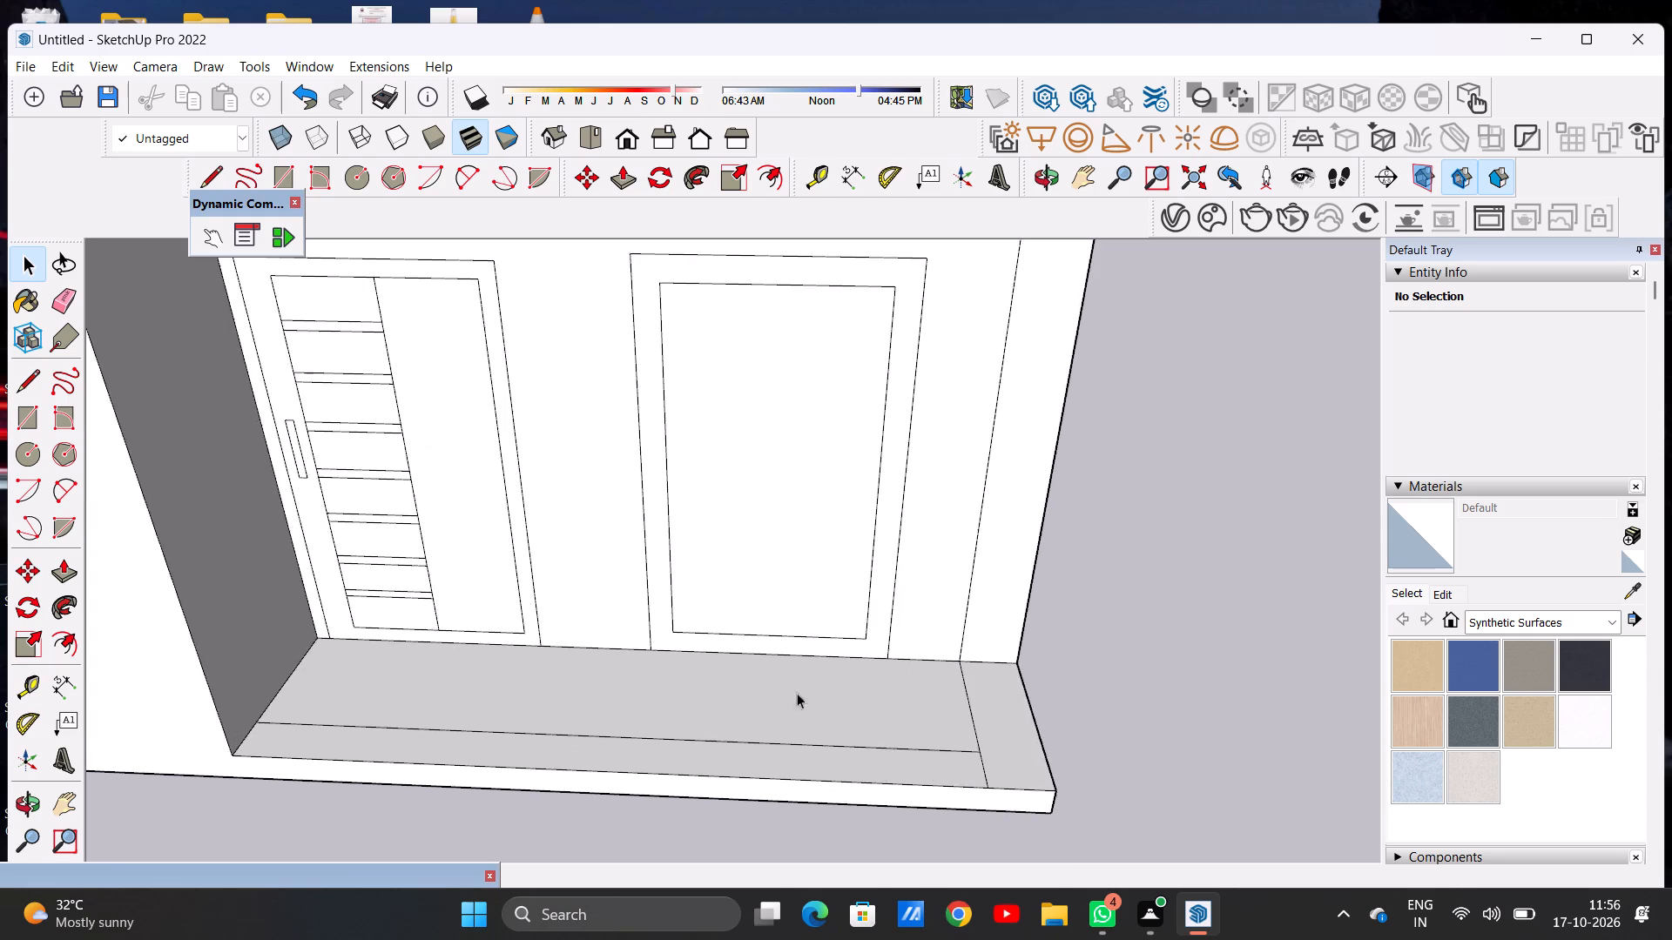
scroll(866, 669, down, 10)
scroll(893, 666, up, 6)
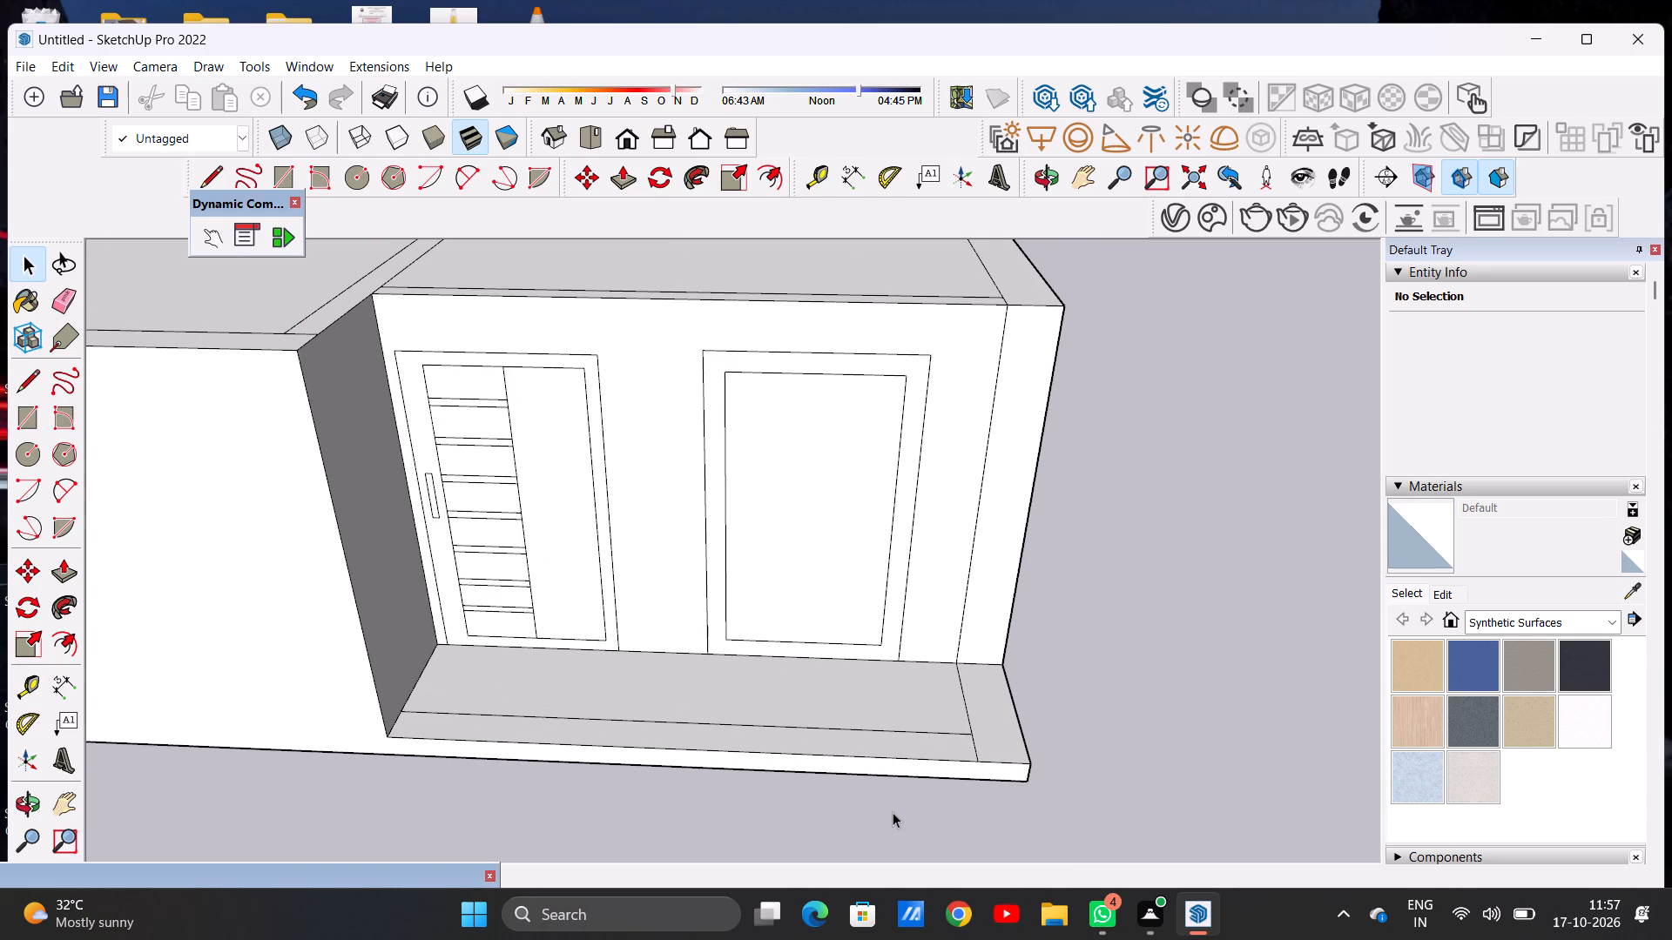
scroll(894, 815, down, 4)
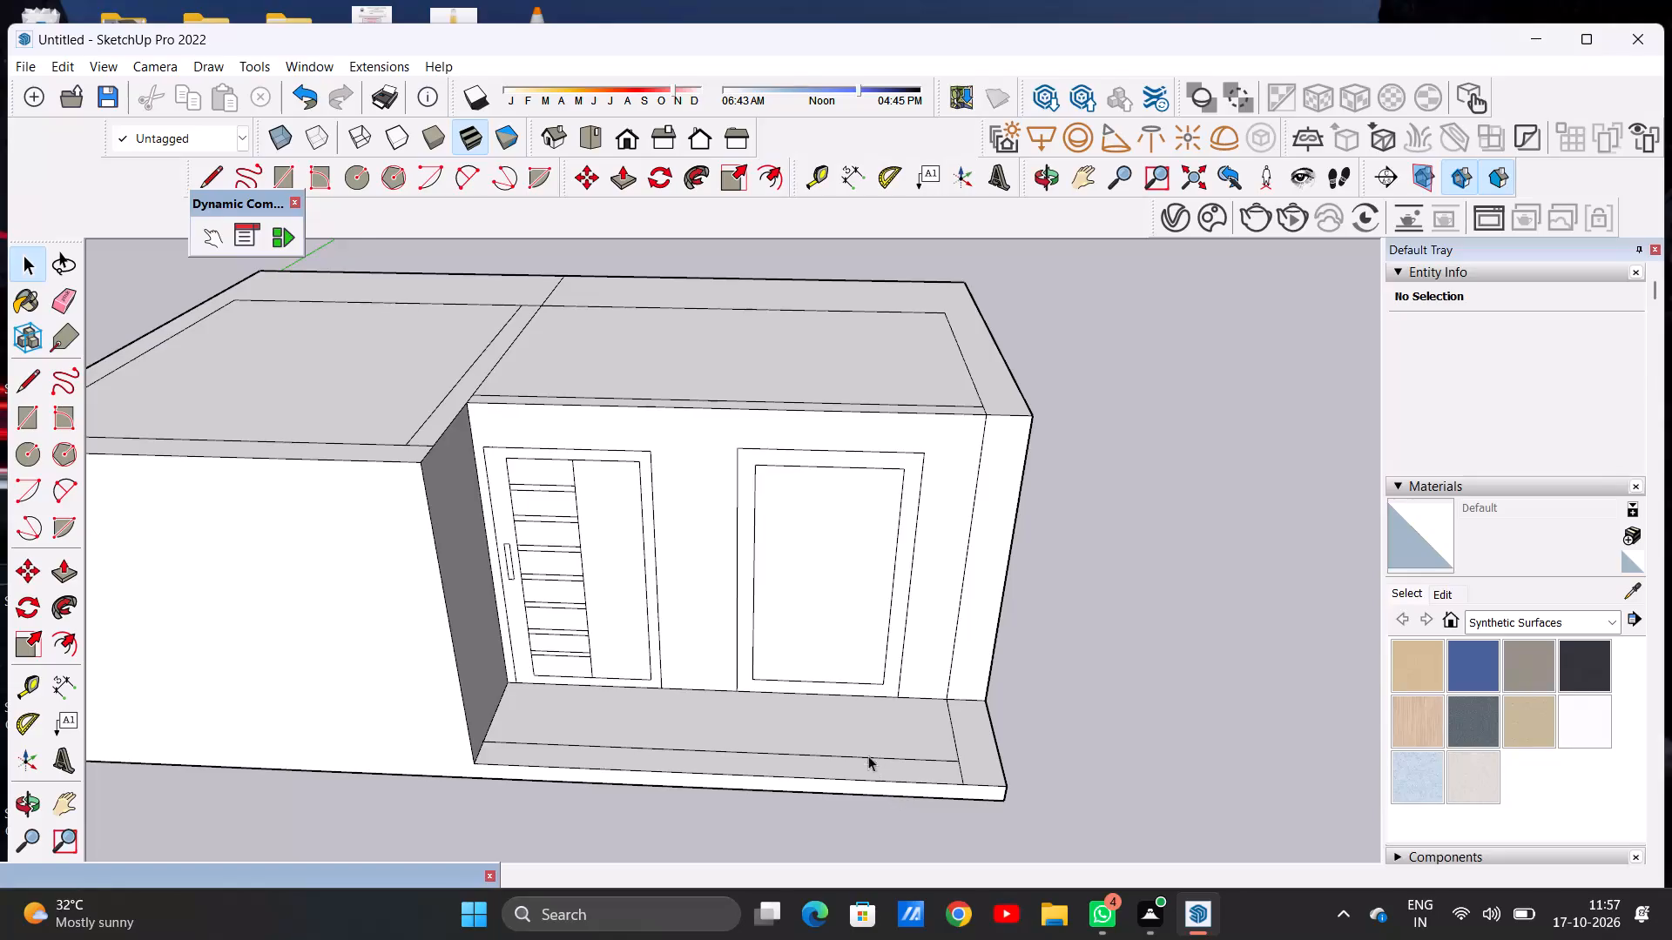
scroll(860, 744, down, 1)
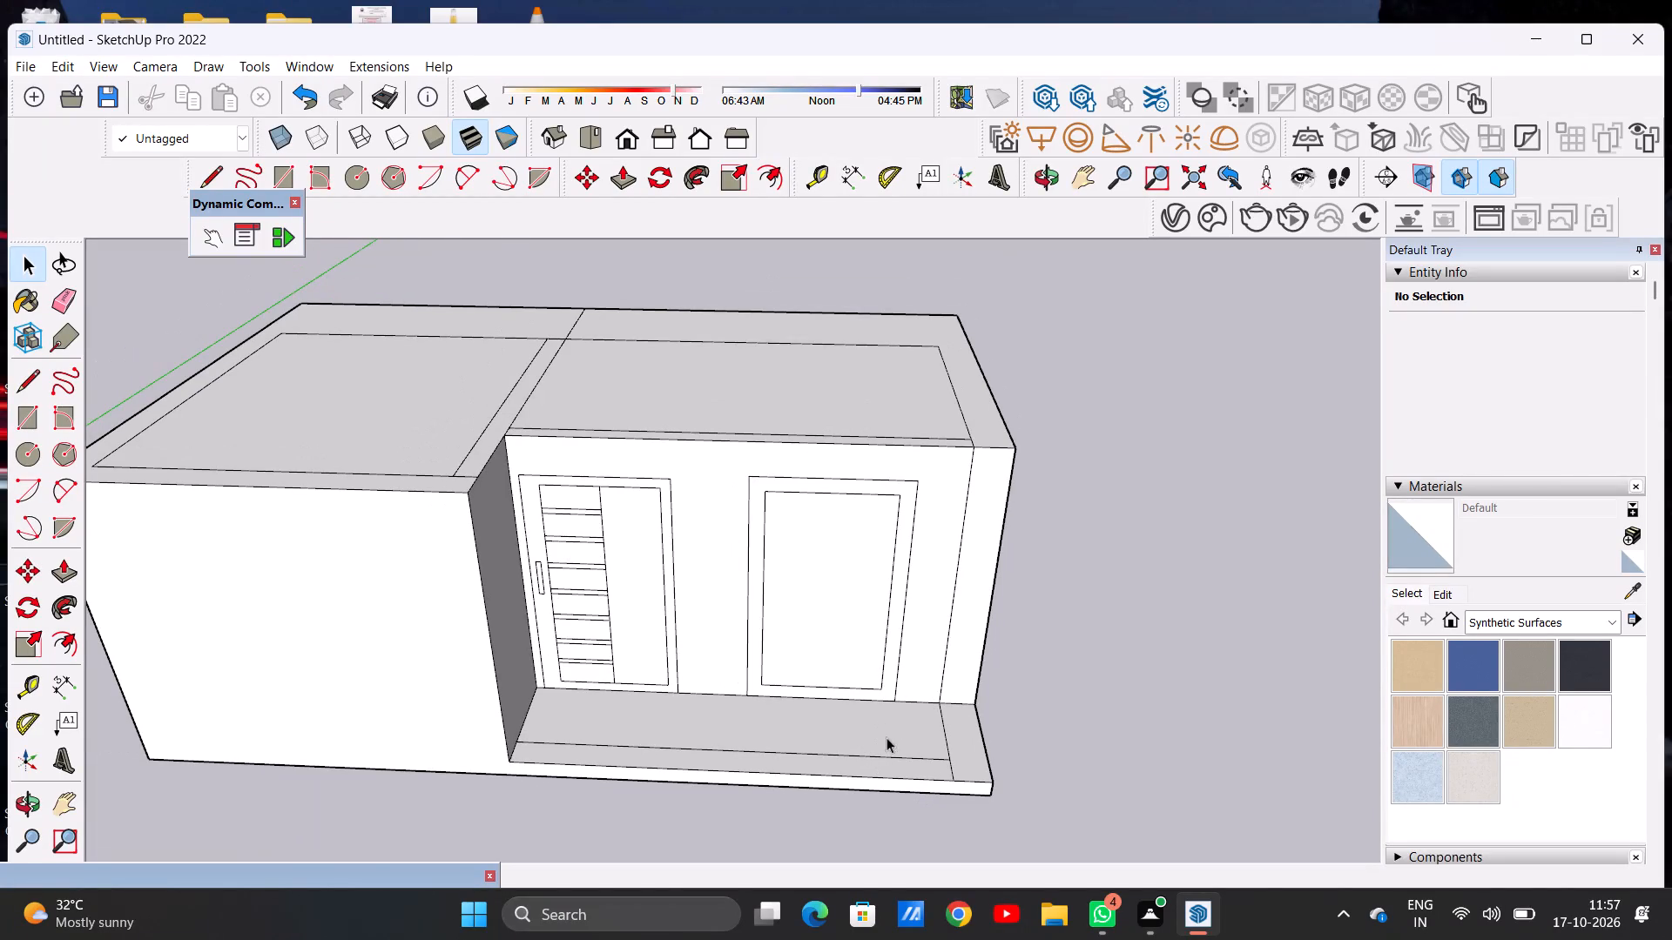
Push/Pull the inner top face over the door-side room upward by about a slab's thickness.
scroll(887, 741, down, 5)
scroll(946, 481, up, 5)
middle_drag(915, 581, 839, 474)
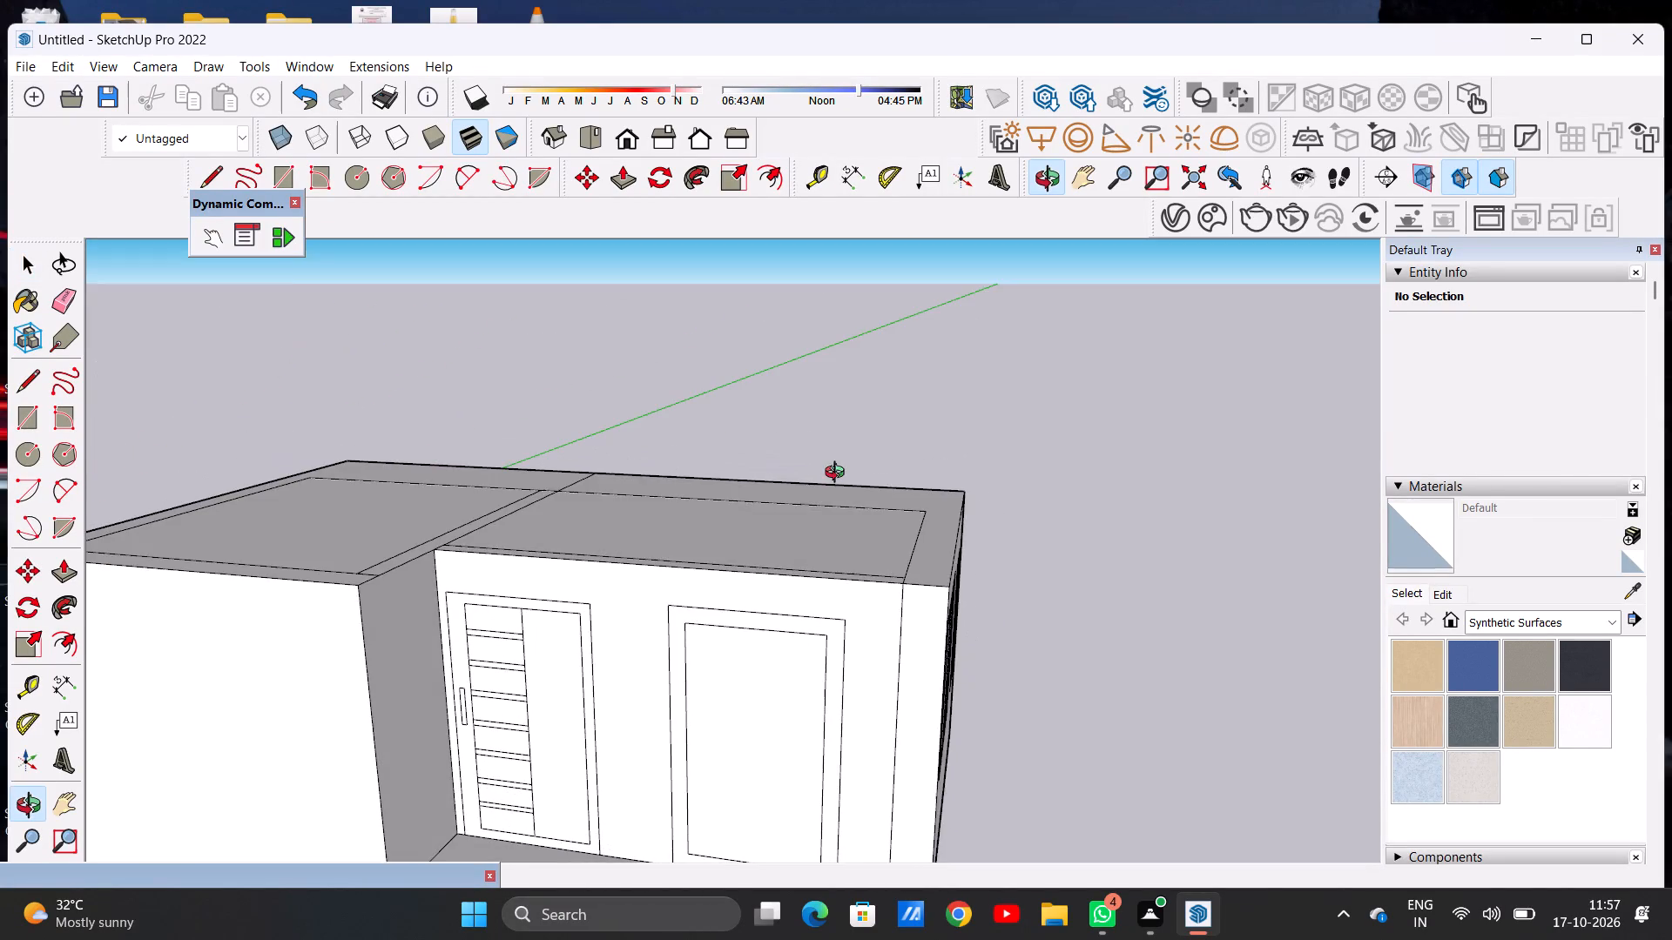
middle_drag(839, 474, 873, 512)
scroll(897, 668, down, 6)
scroll(847, 593, up, 5)
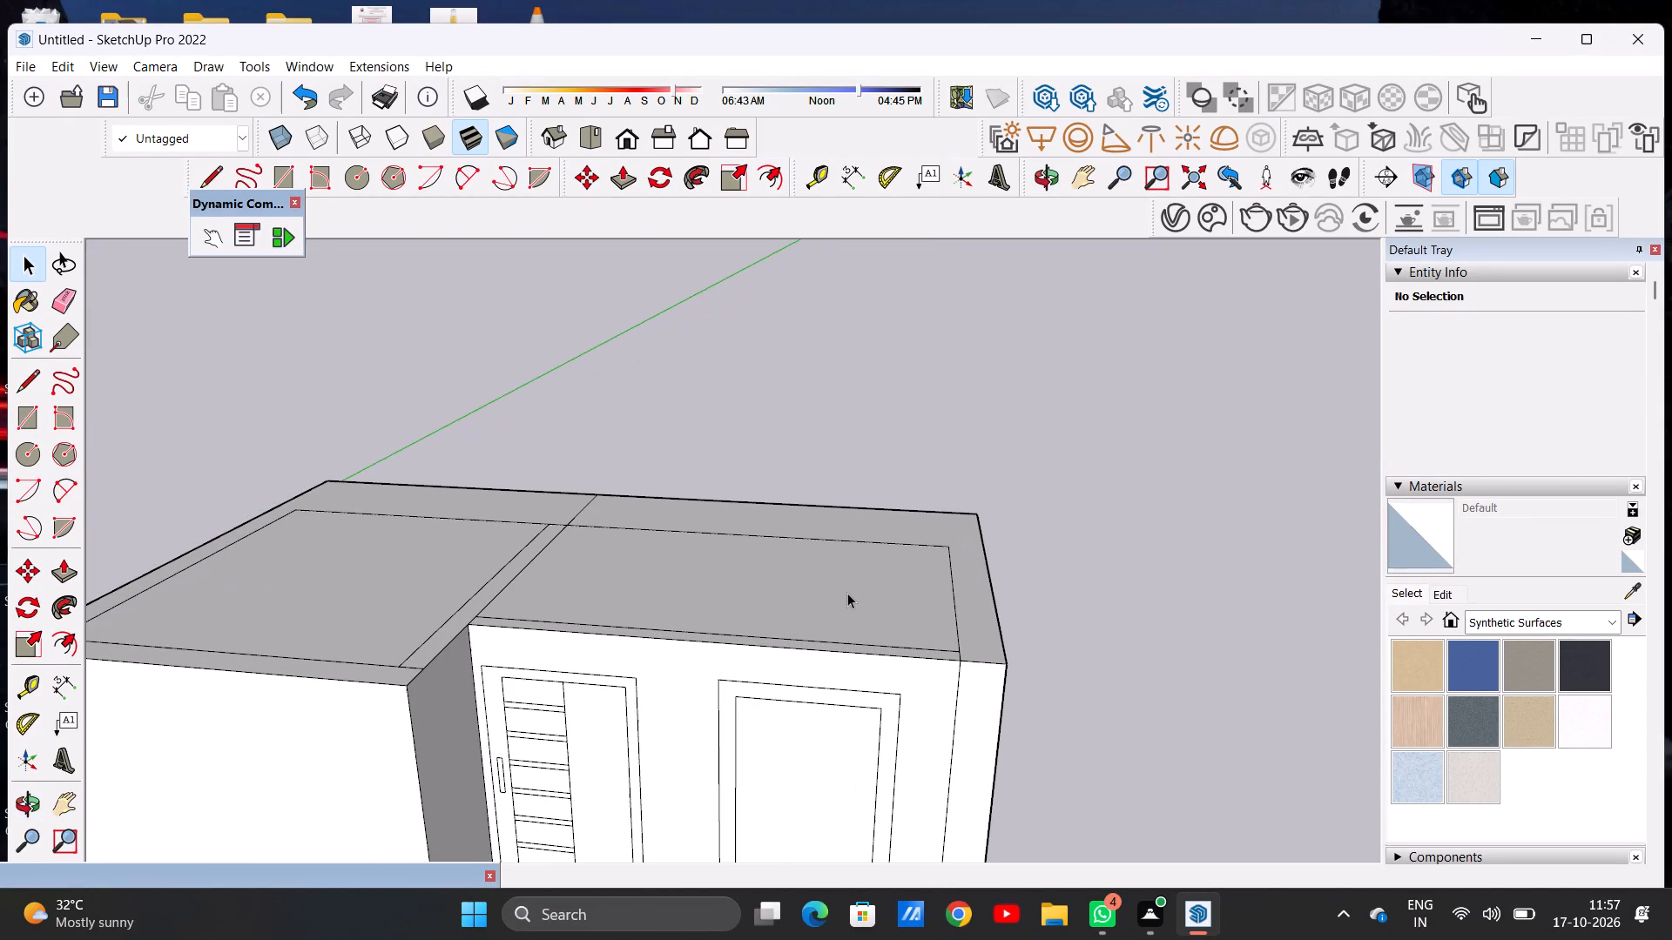
key(p)
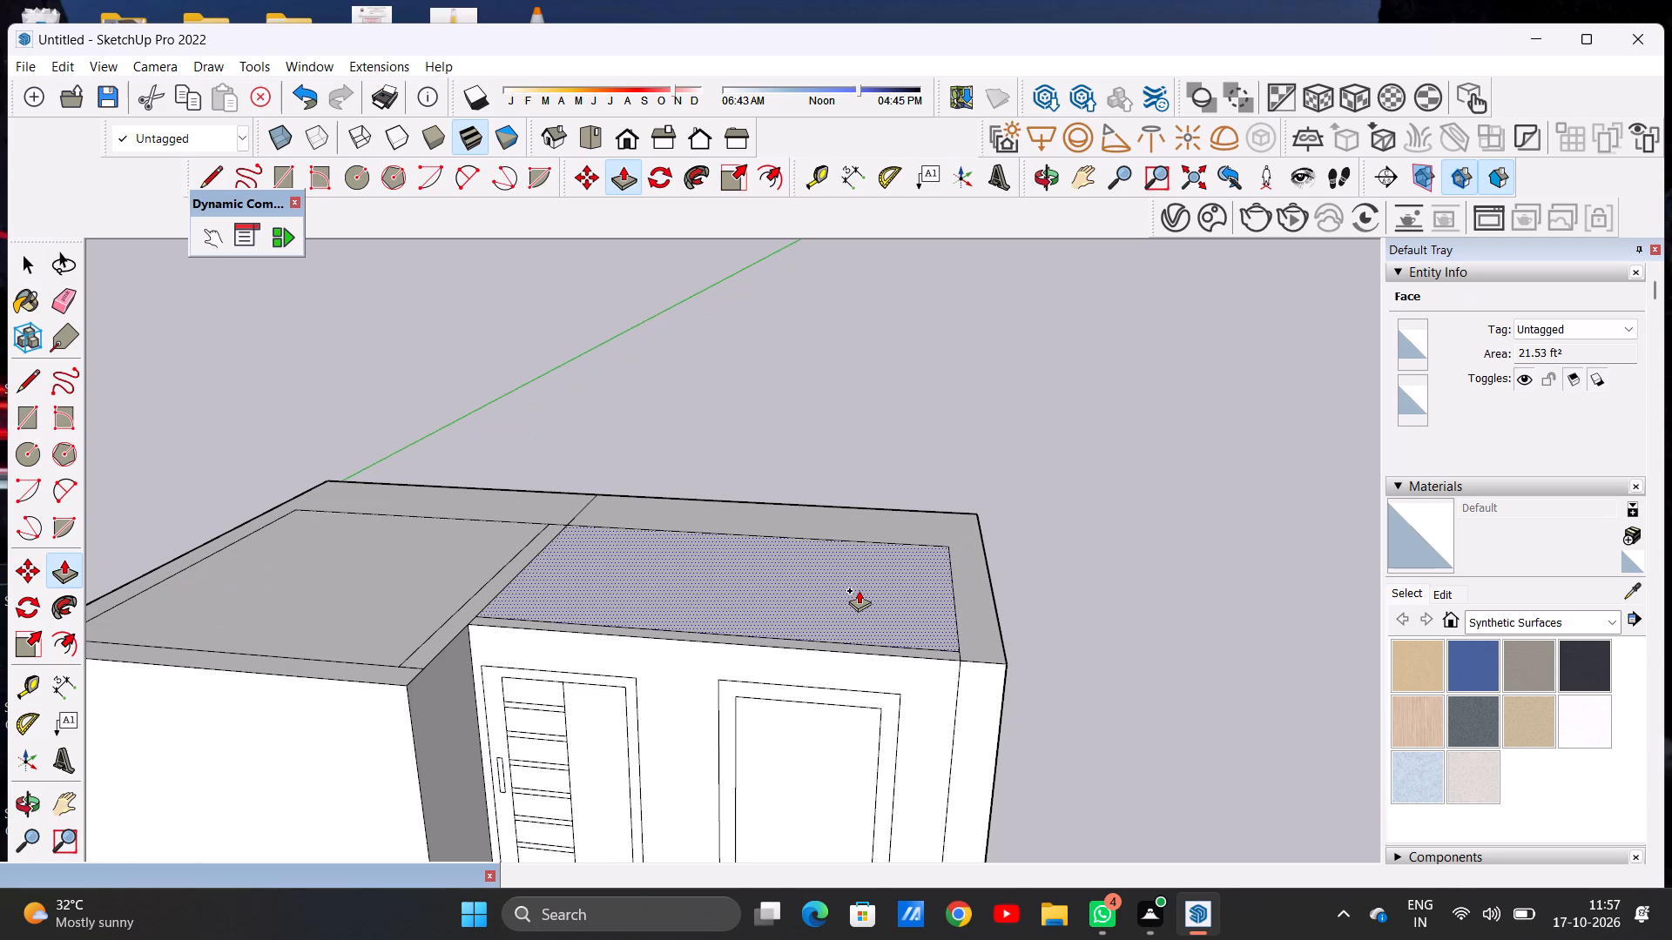
click(859, 590)
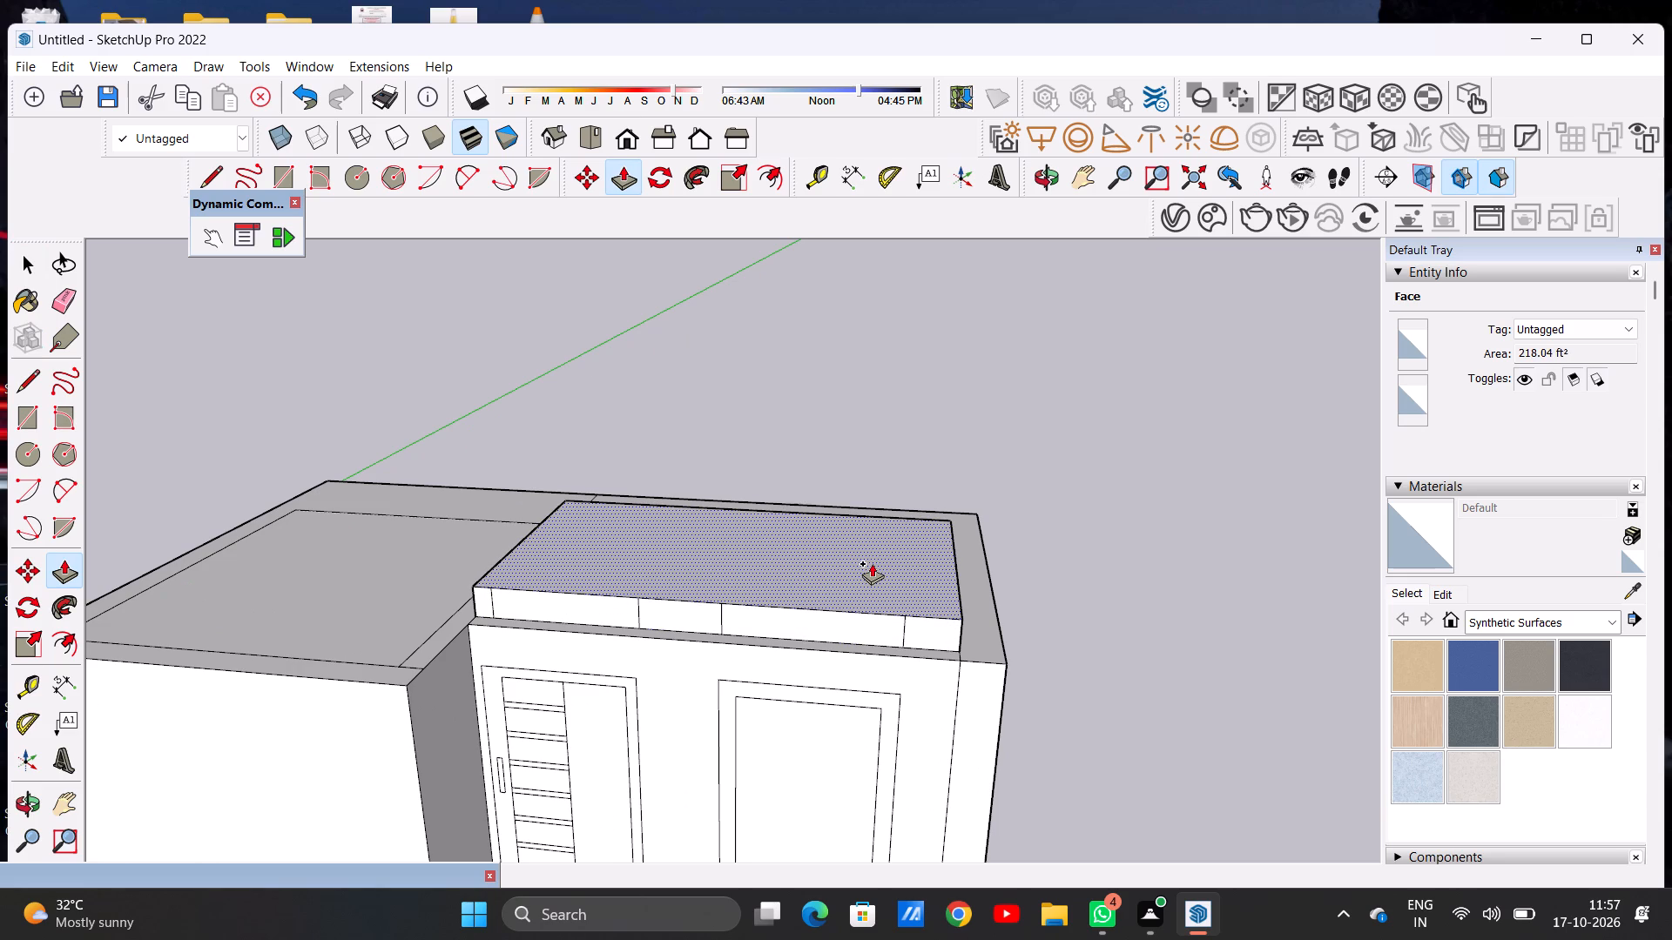
click(872, 563)
key(space)
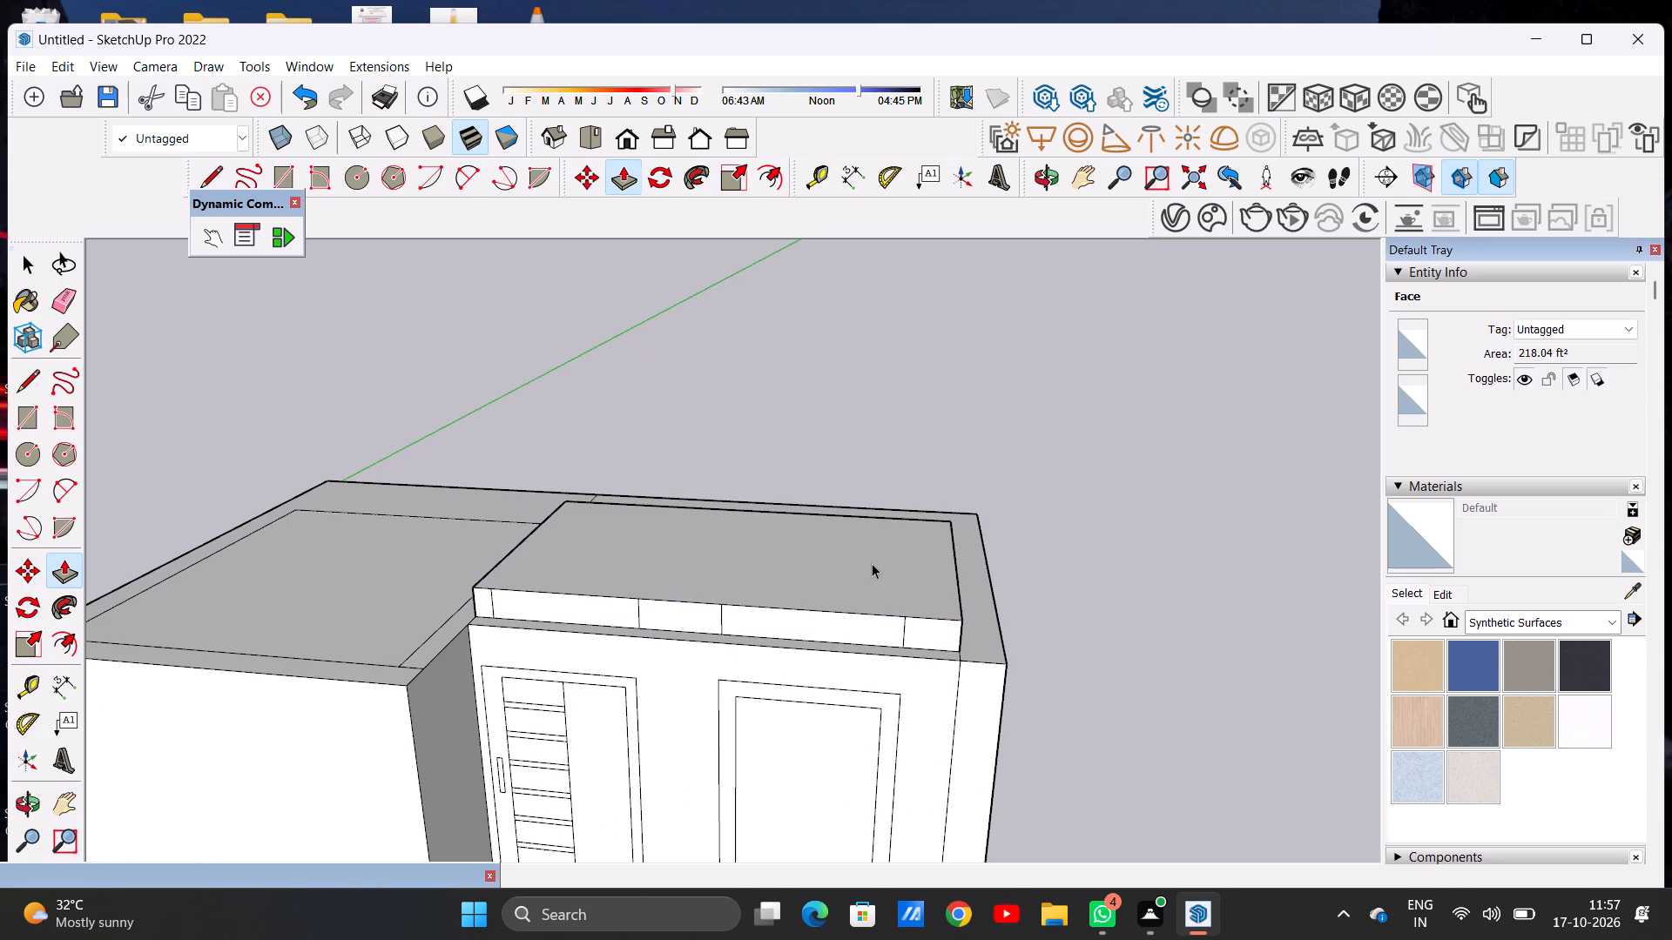
Erase the vertical dividing lines on the front edge face of the raised roof slab.
scroll(699, 570, down, 6)
scroll(642, 598, up, 7)
middle_drag(664, 625, 701, 575)
scroll(682, 606, up, 4)
key(e)
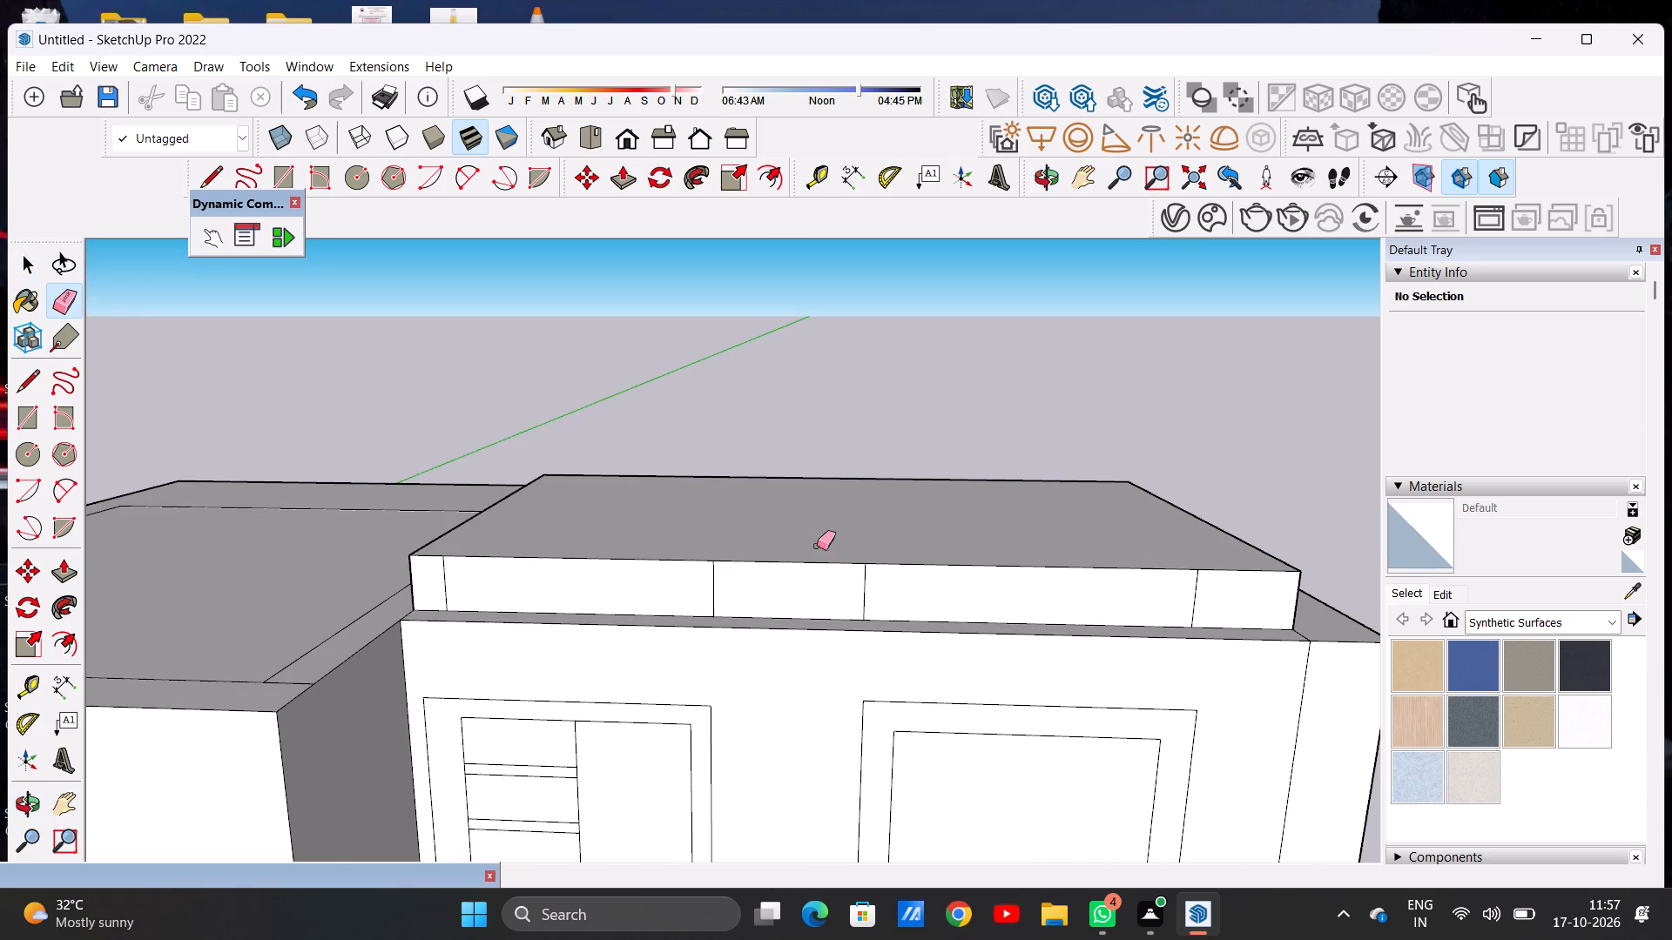
scroll(563, 580, up, 6)
click(344, 581)
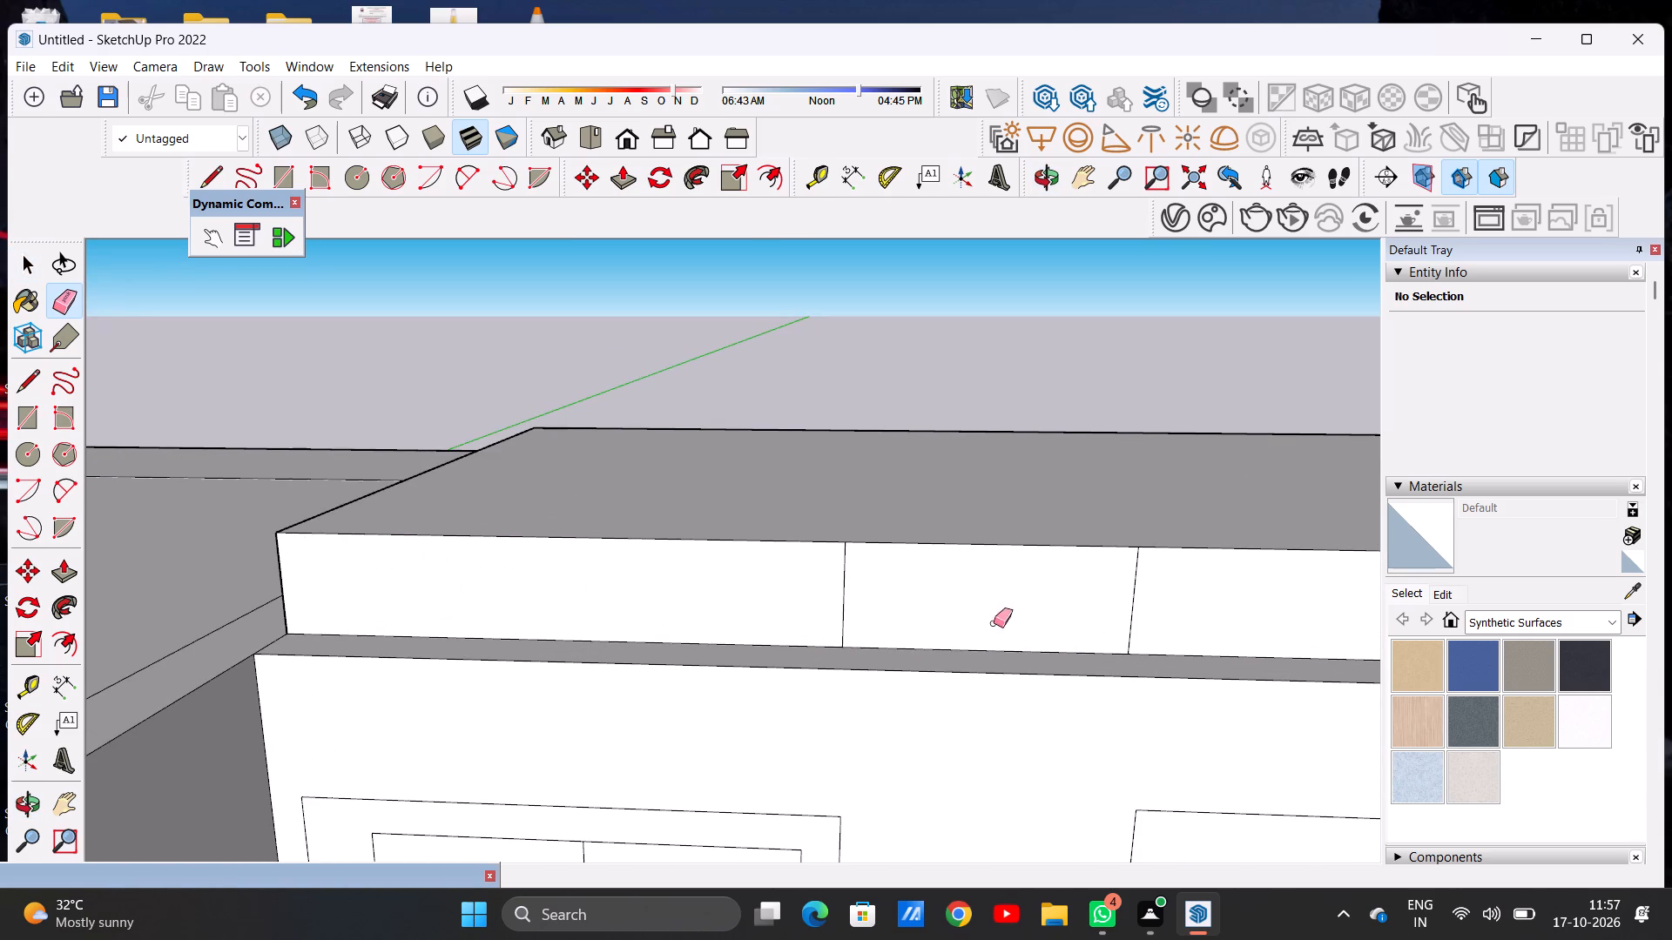
drag(819, 609, 875, 605)
drag(1264, 602, 1048, 611)
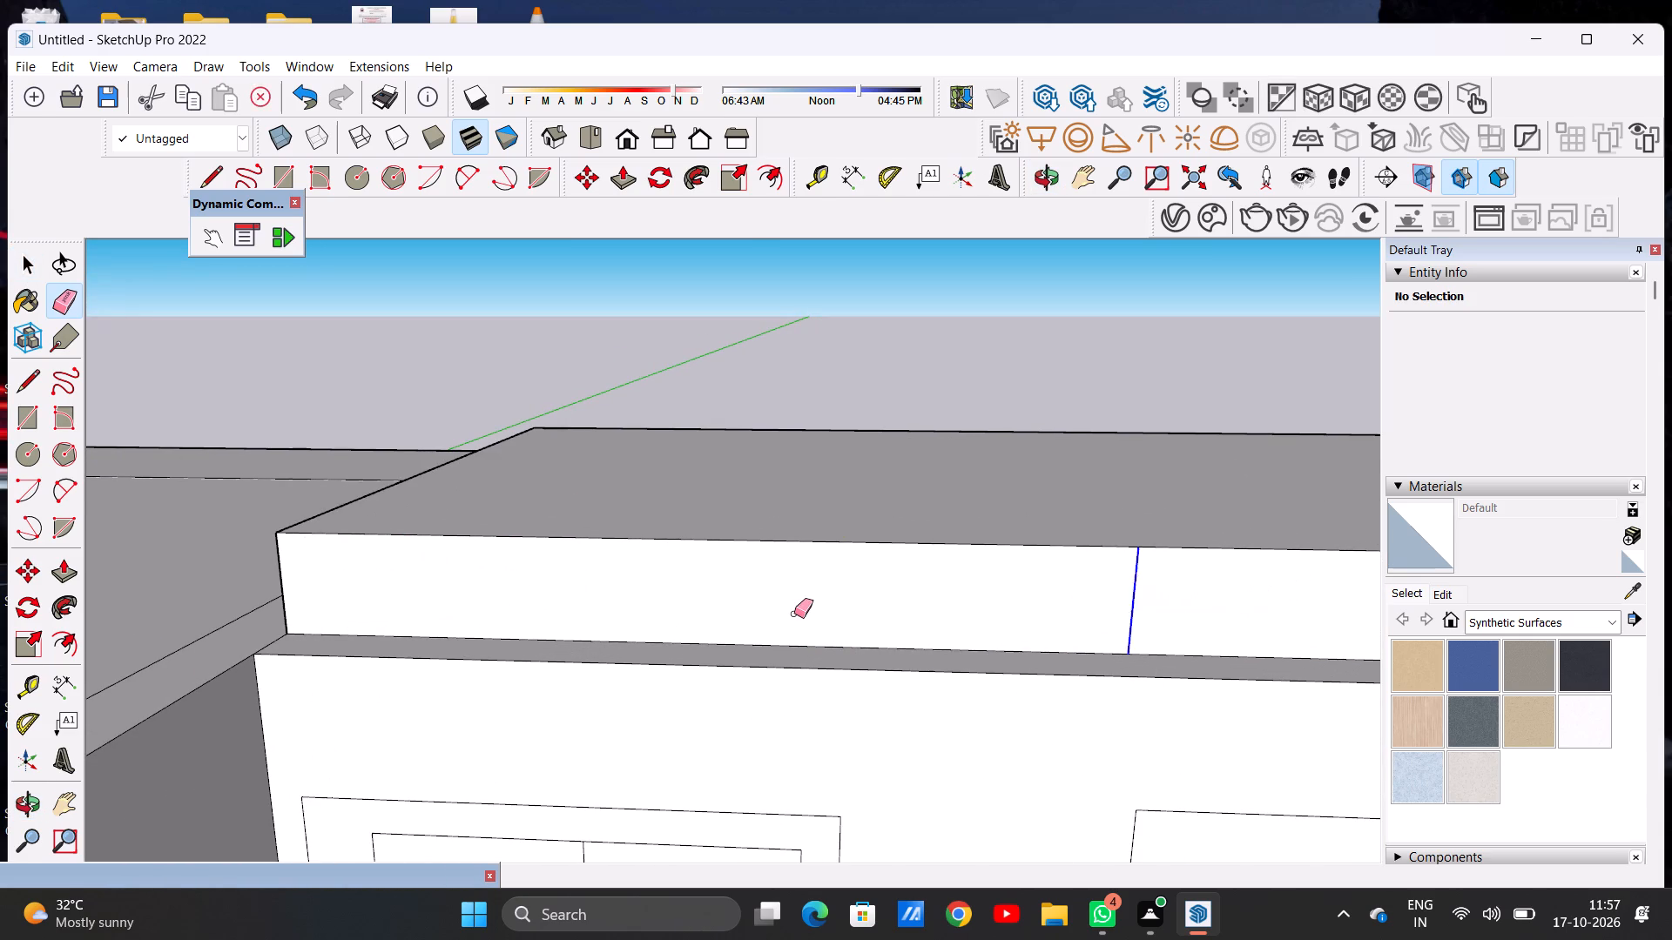
scroll(794, 614, down, 11)
scroll(1130, 623, up, 12)
drag(1162, 611, 1098, 616)
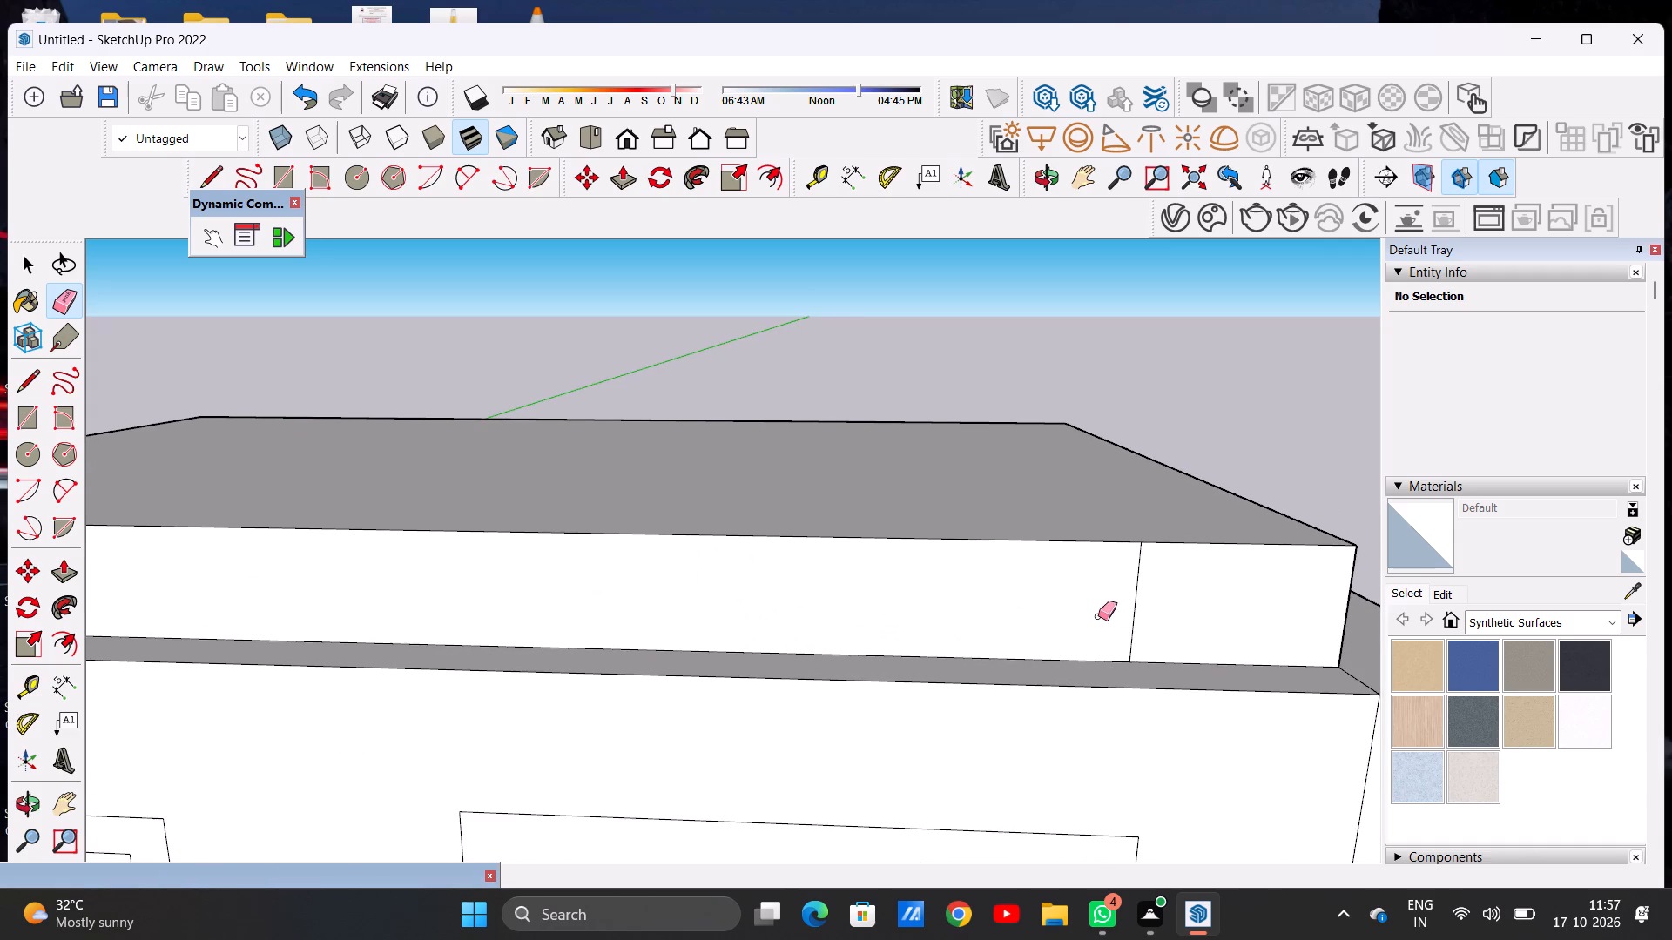
drag(1098, 616, 1096, 616)
key(space)
scroll(944, 667, down, 3)
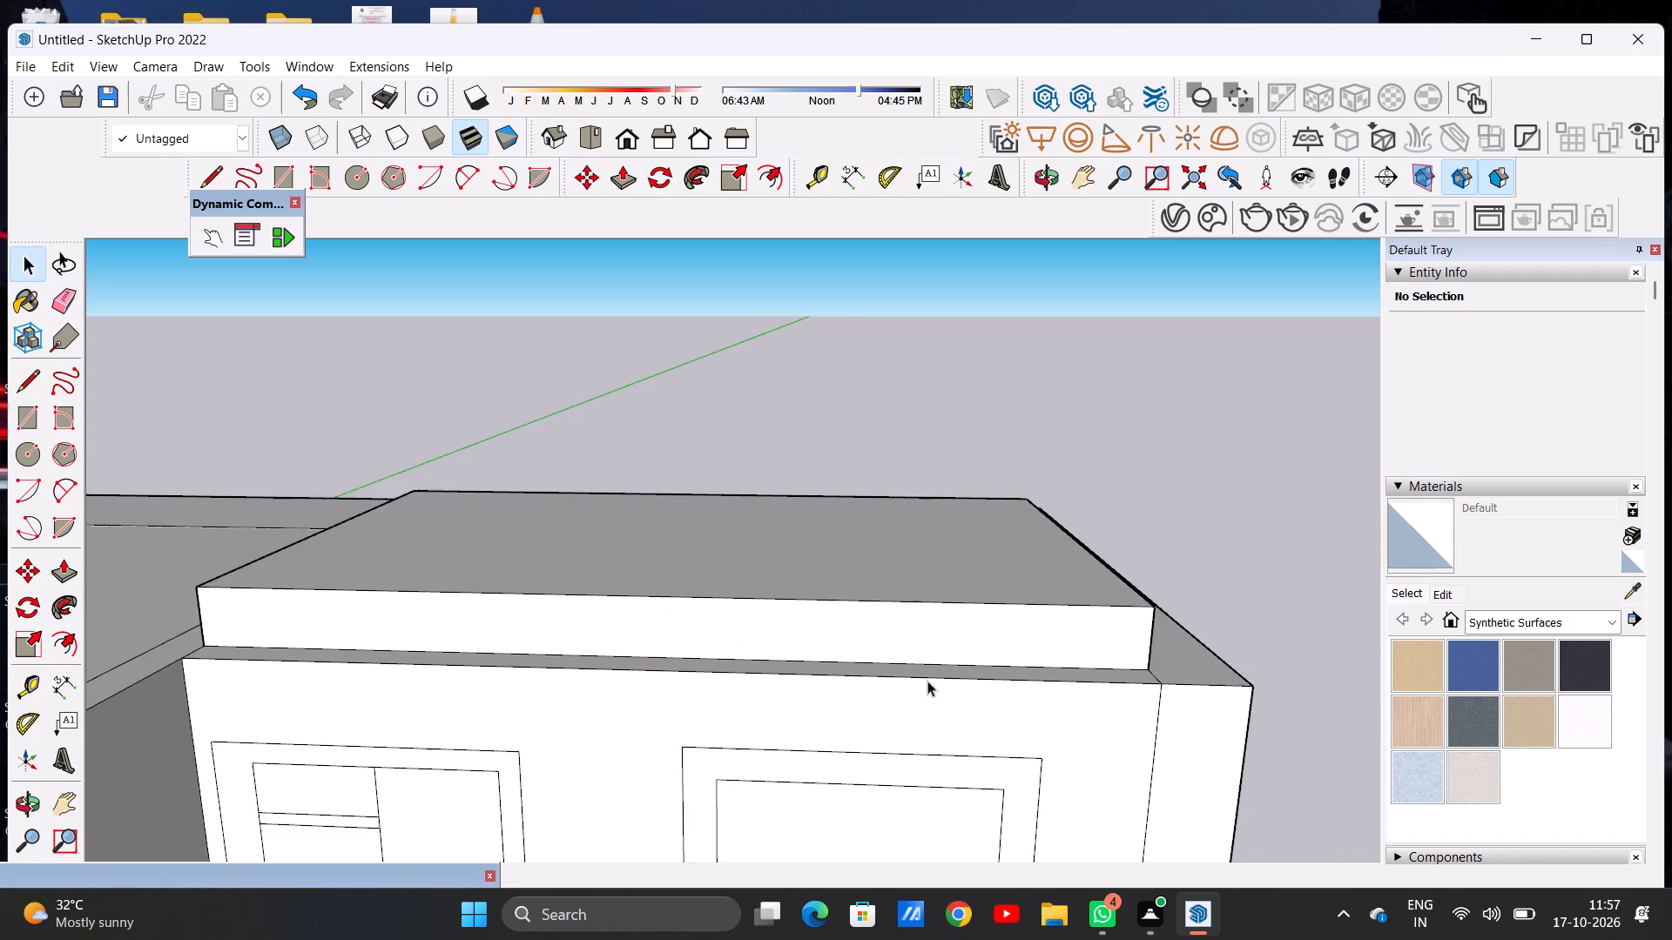
Push/Pull the raised roof slab's front edge face outward over the porch, roughly to the adjoining room's front wall.
scroll(927, 681, down, 17)
middle_drag(1053, 689, 621, 704)
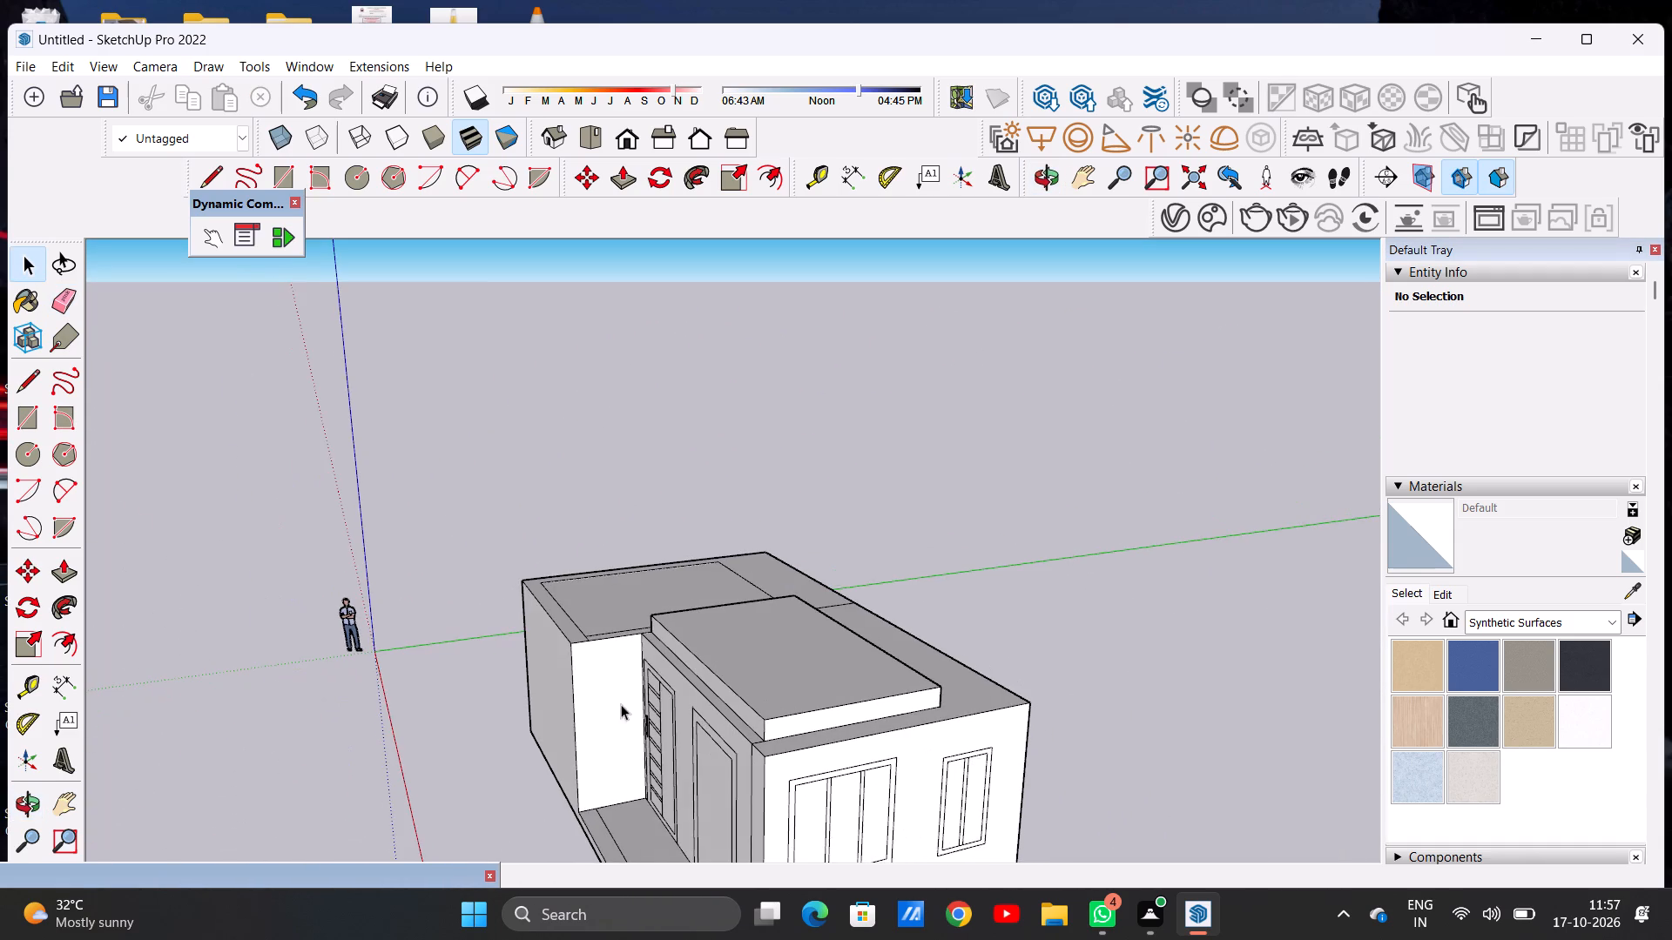
scroll(707, 666, down, 5)
scroll(707, 708, up, 6)
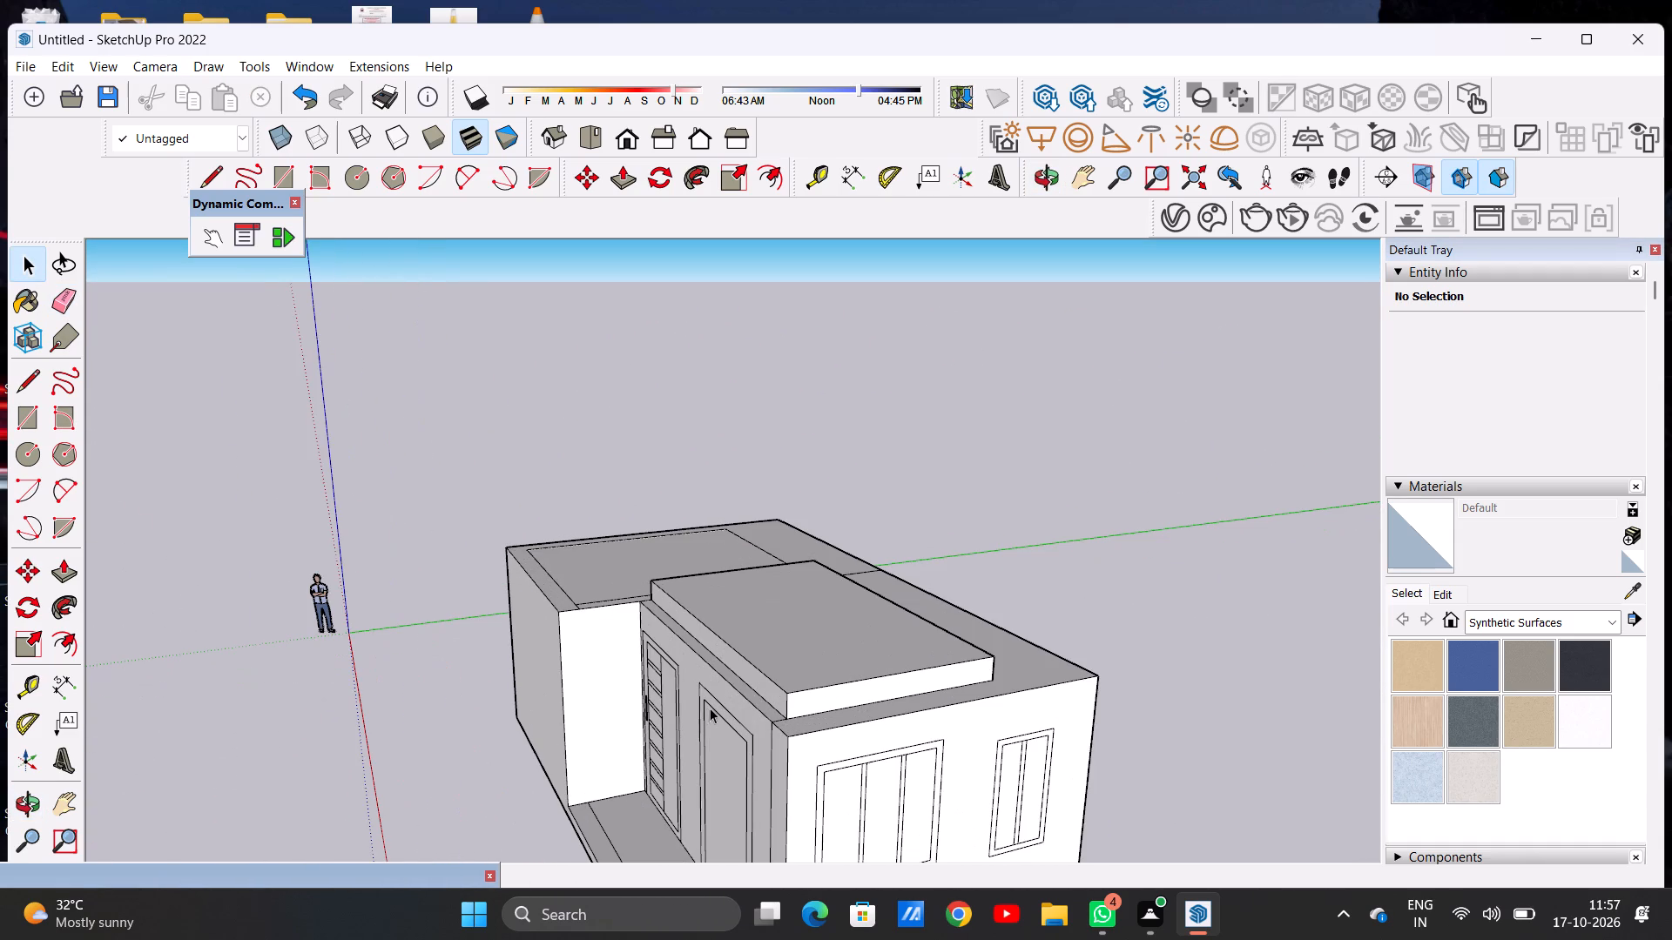
scroll(745, 711, up, 3)
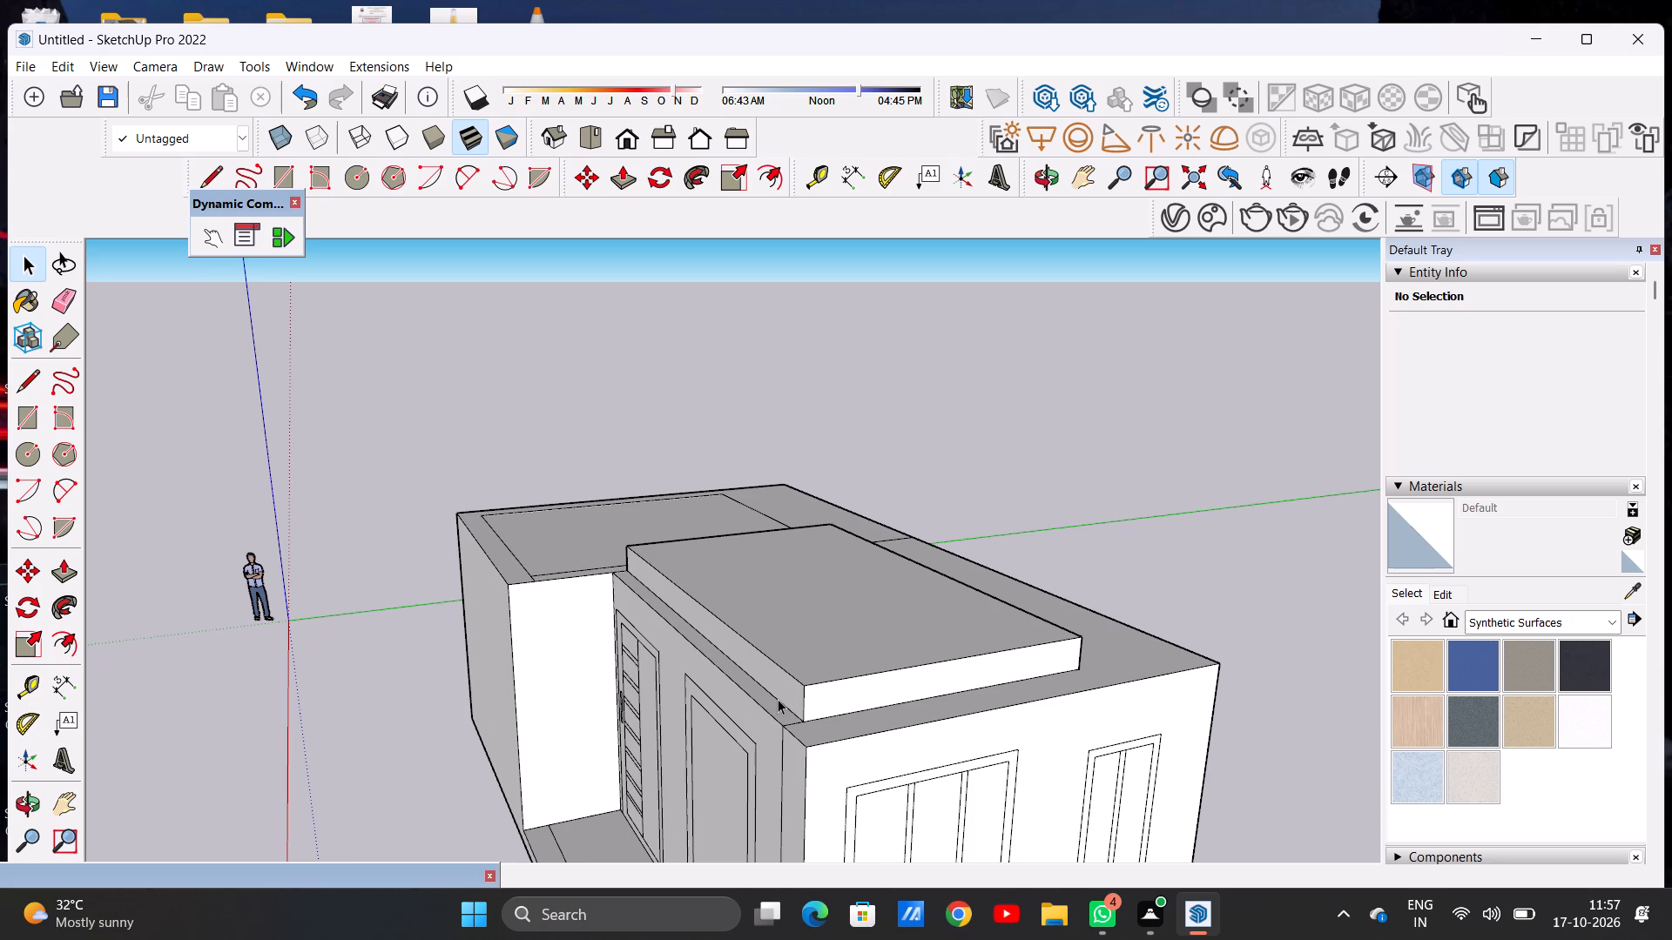
scroll(781, 696, down, 4)
scroll(772, 759, up, 8)
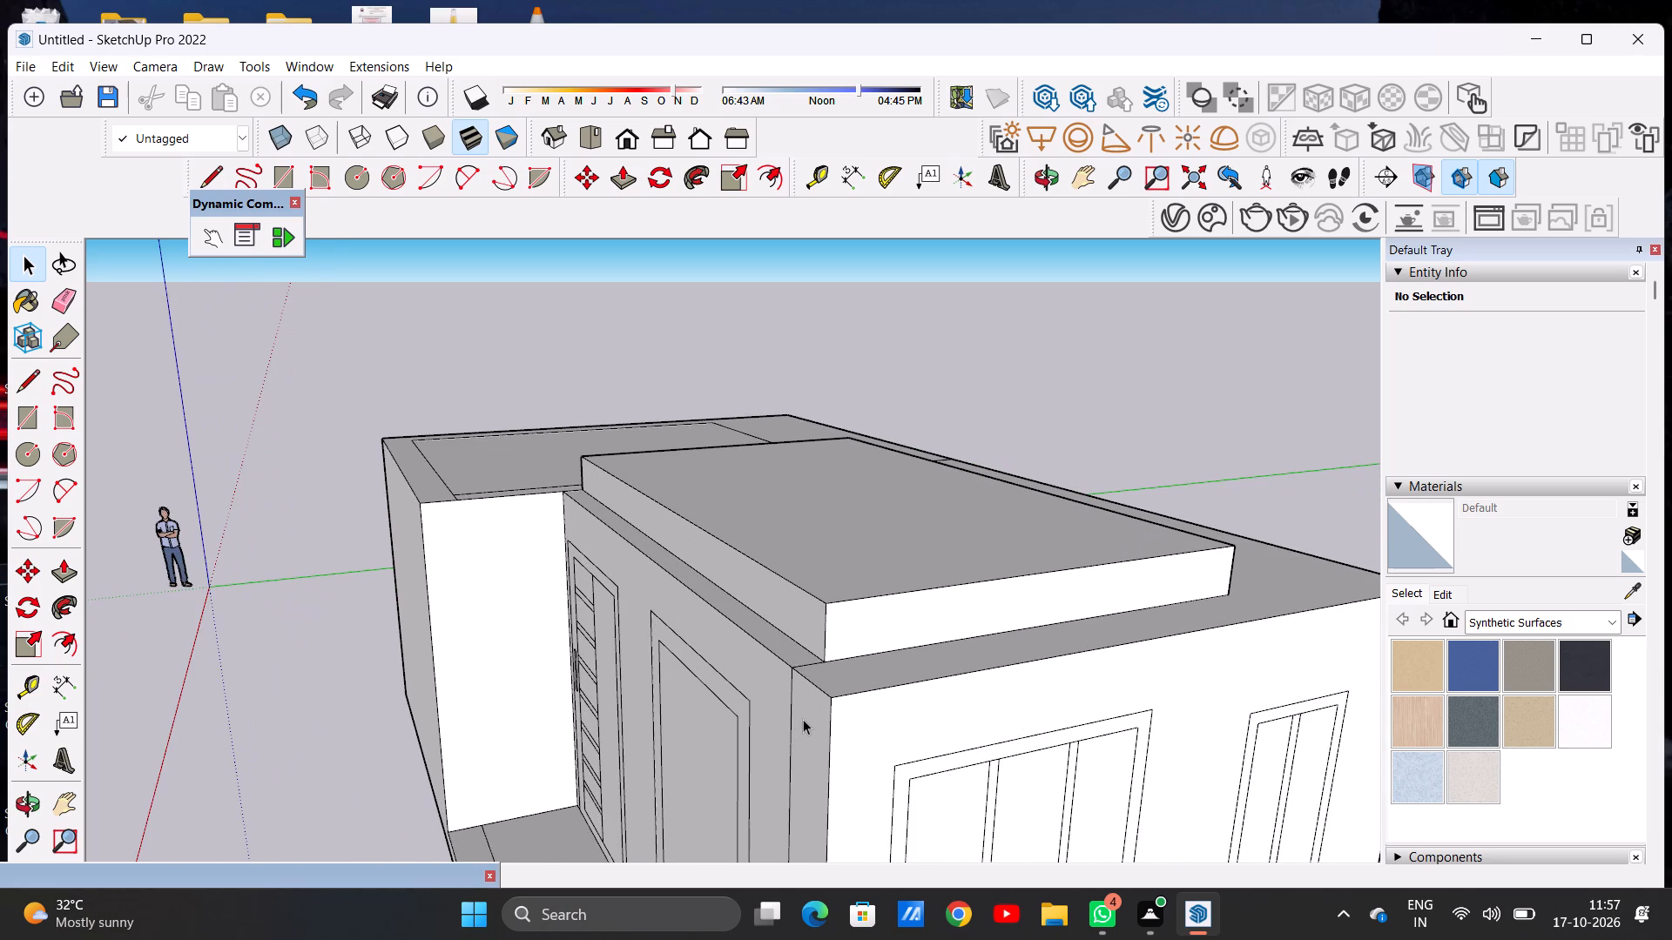
key(p)
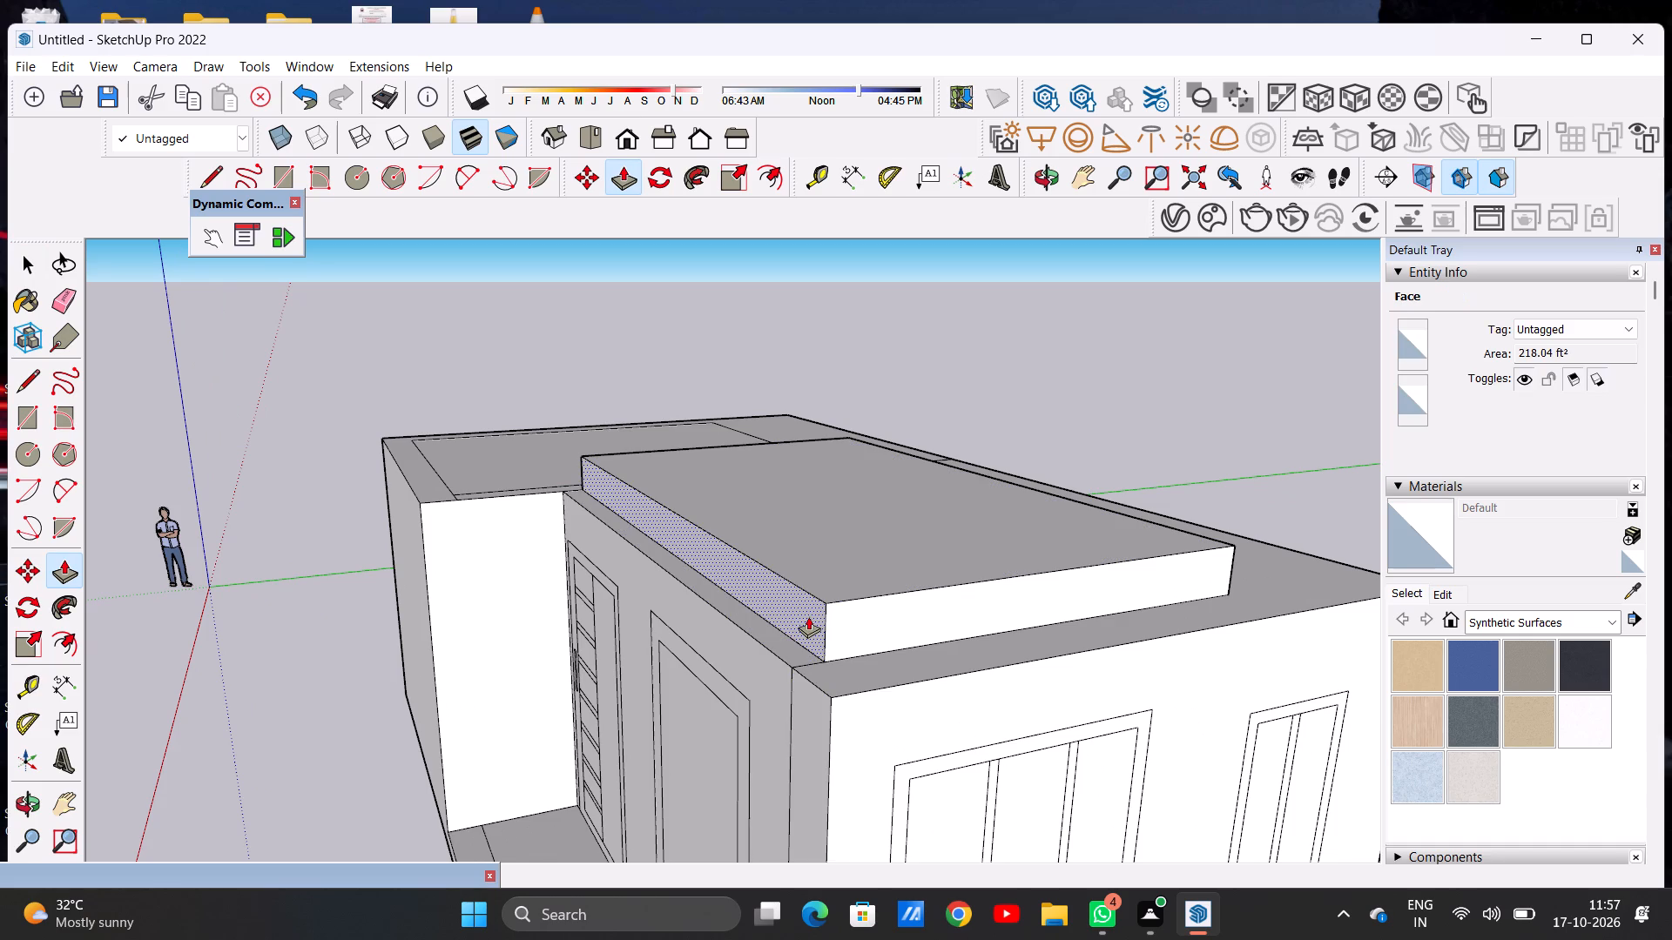
click(808, 616)
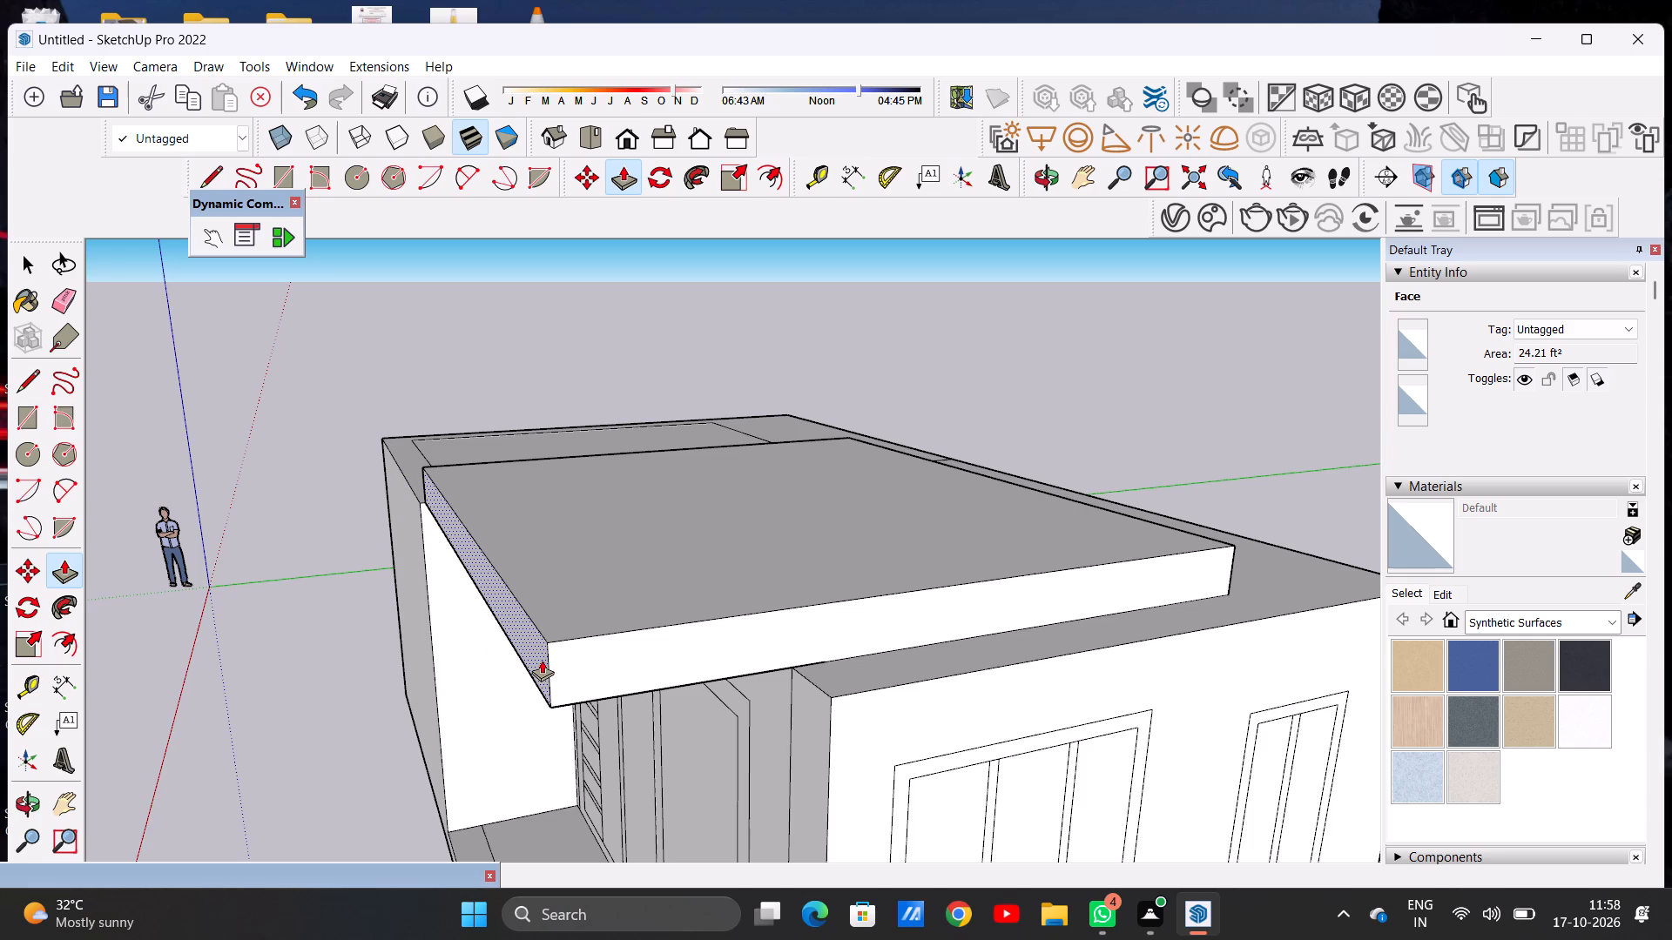
click(533, 668)
key(space)
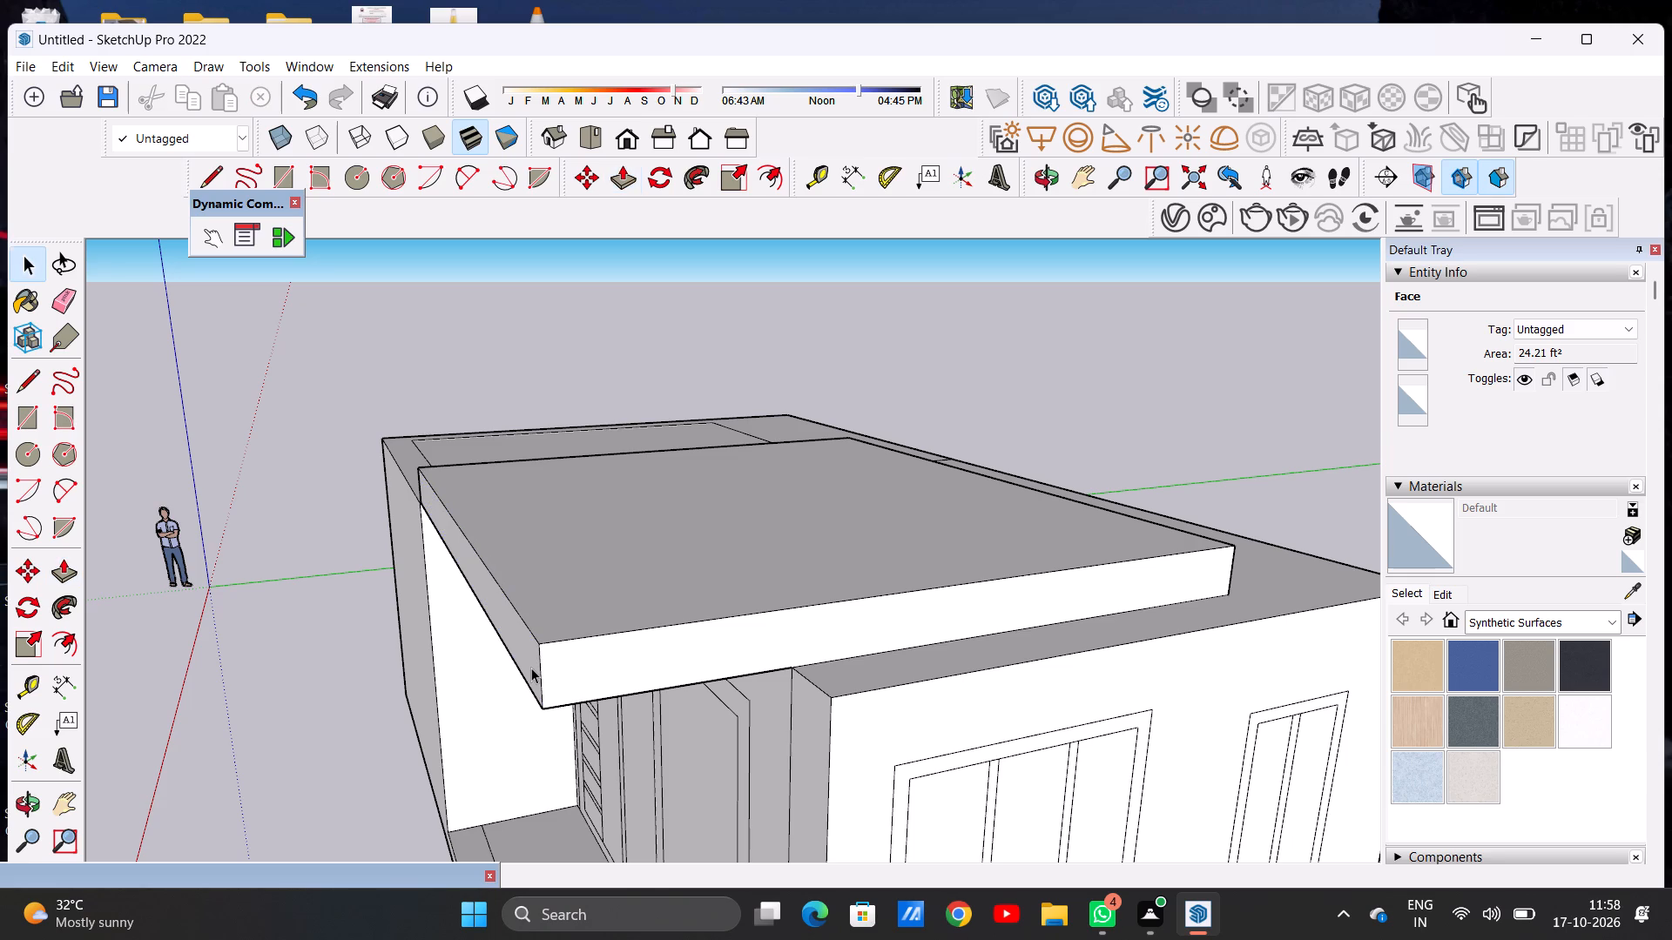
Push/Pull the front wall face of the room beside the porch inward by most of the wall's thickness.
scroll(698, 701, down, 6)
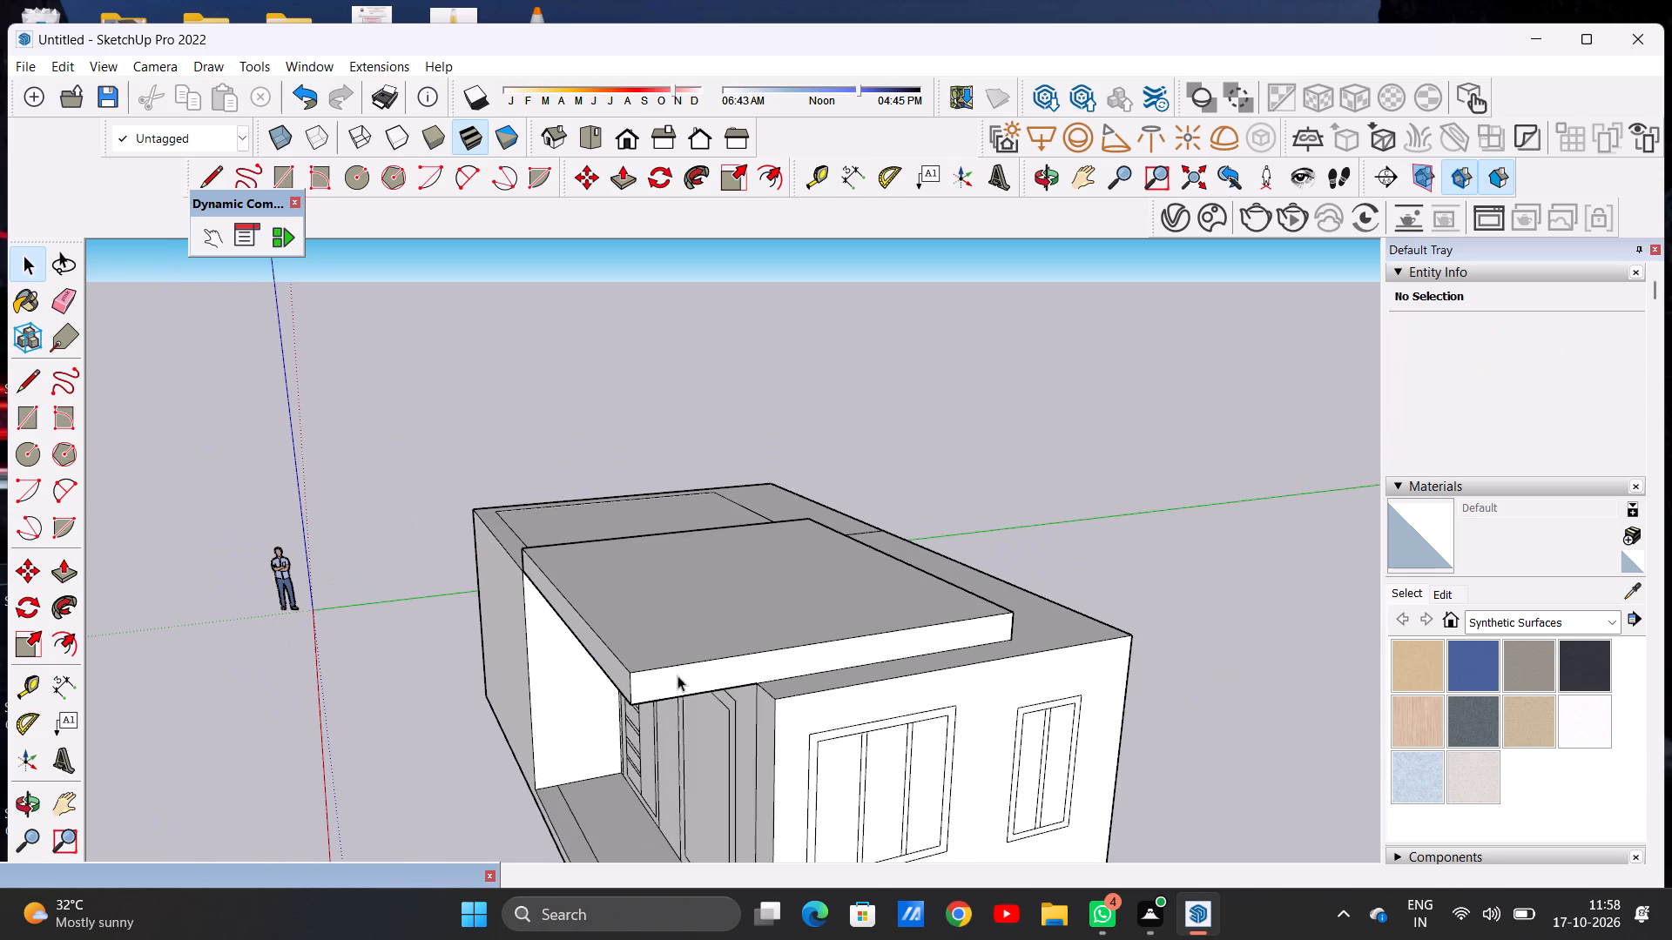
middle_drag(511, 699, 928, 701)
middle_drag(583, 745, 649, 706)
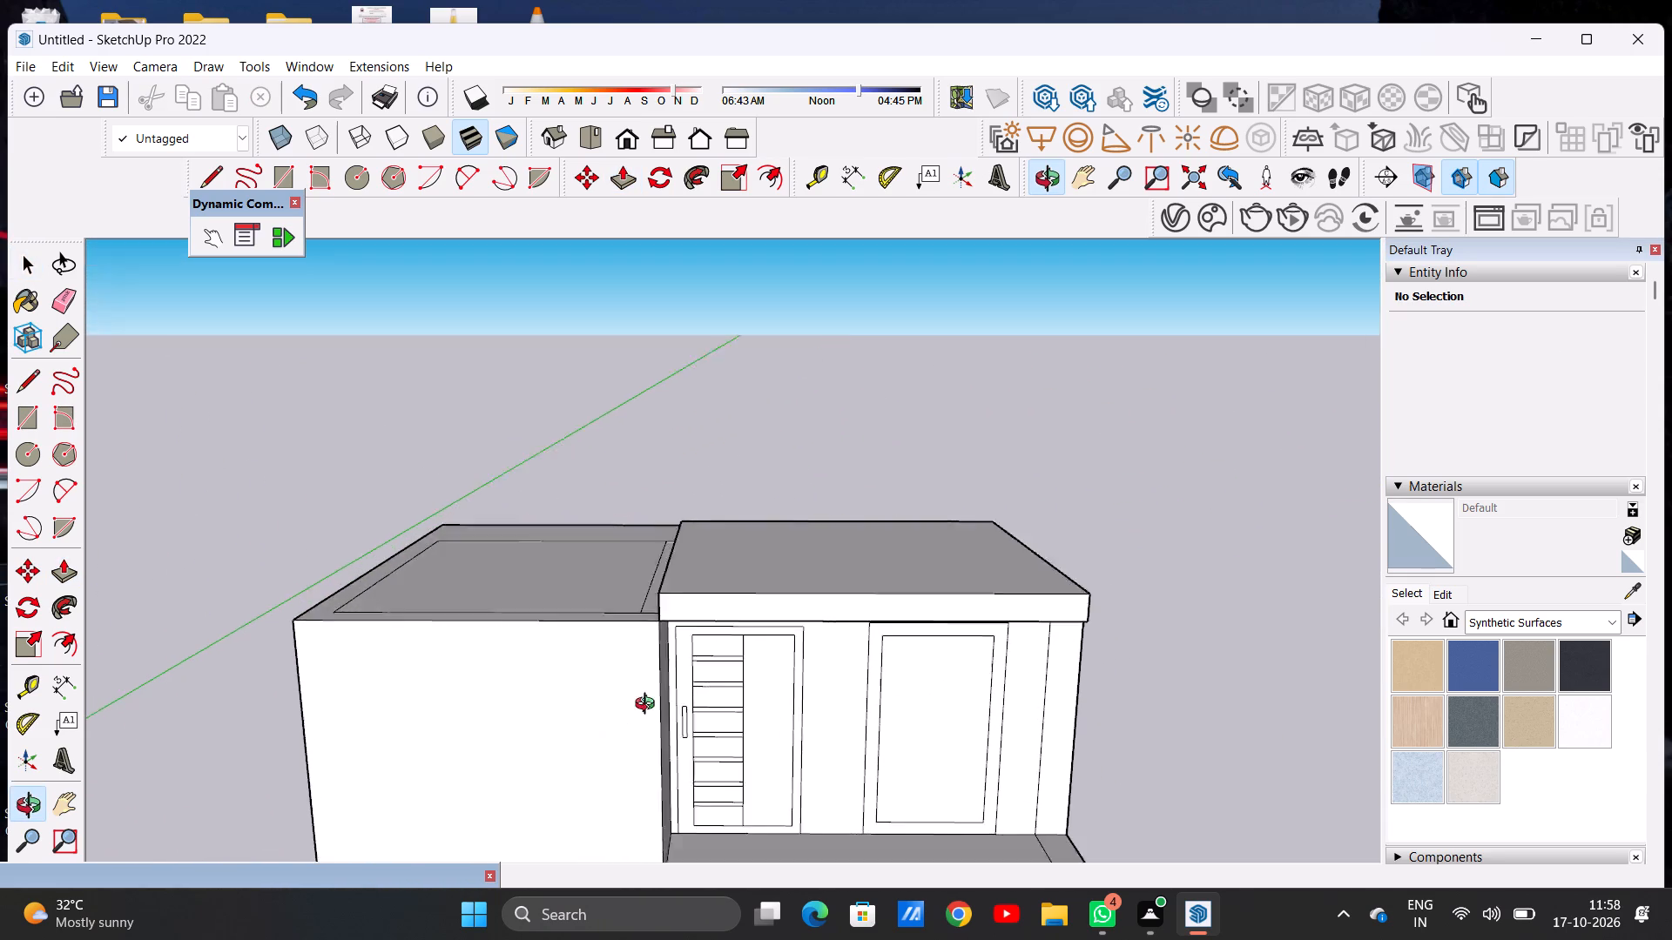
middle_drag(649, 706, 474, 703)
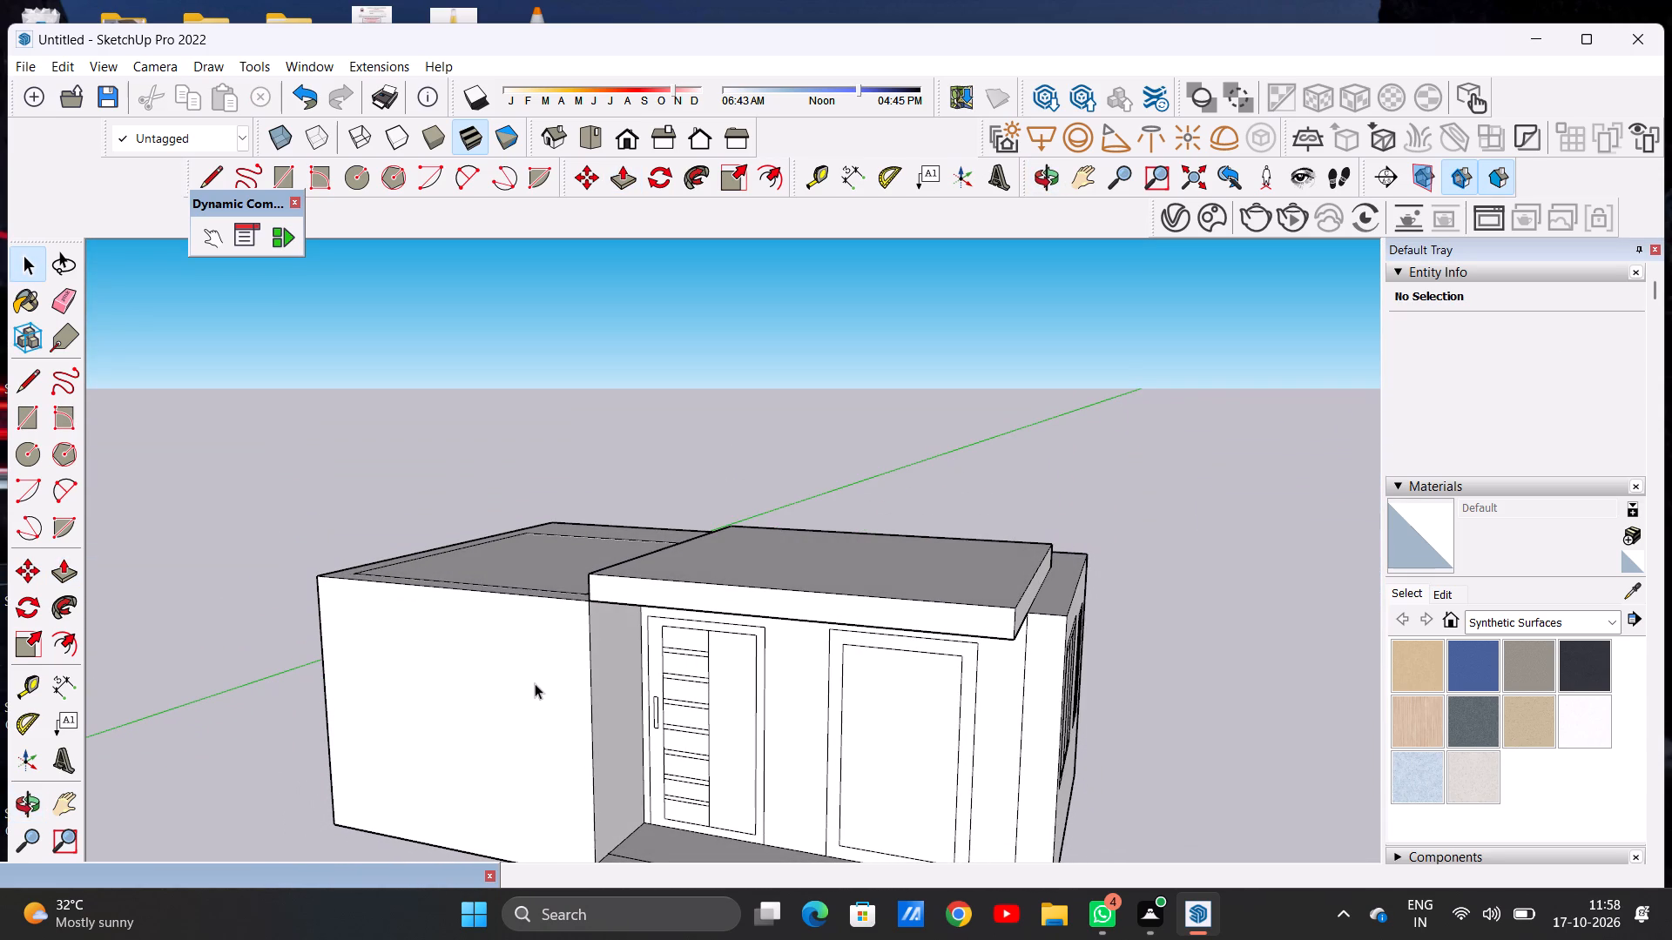
scroll(535, 683, up, 3)
middle_drag(709, 668, 583, 720)
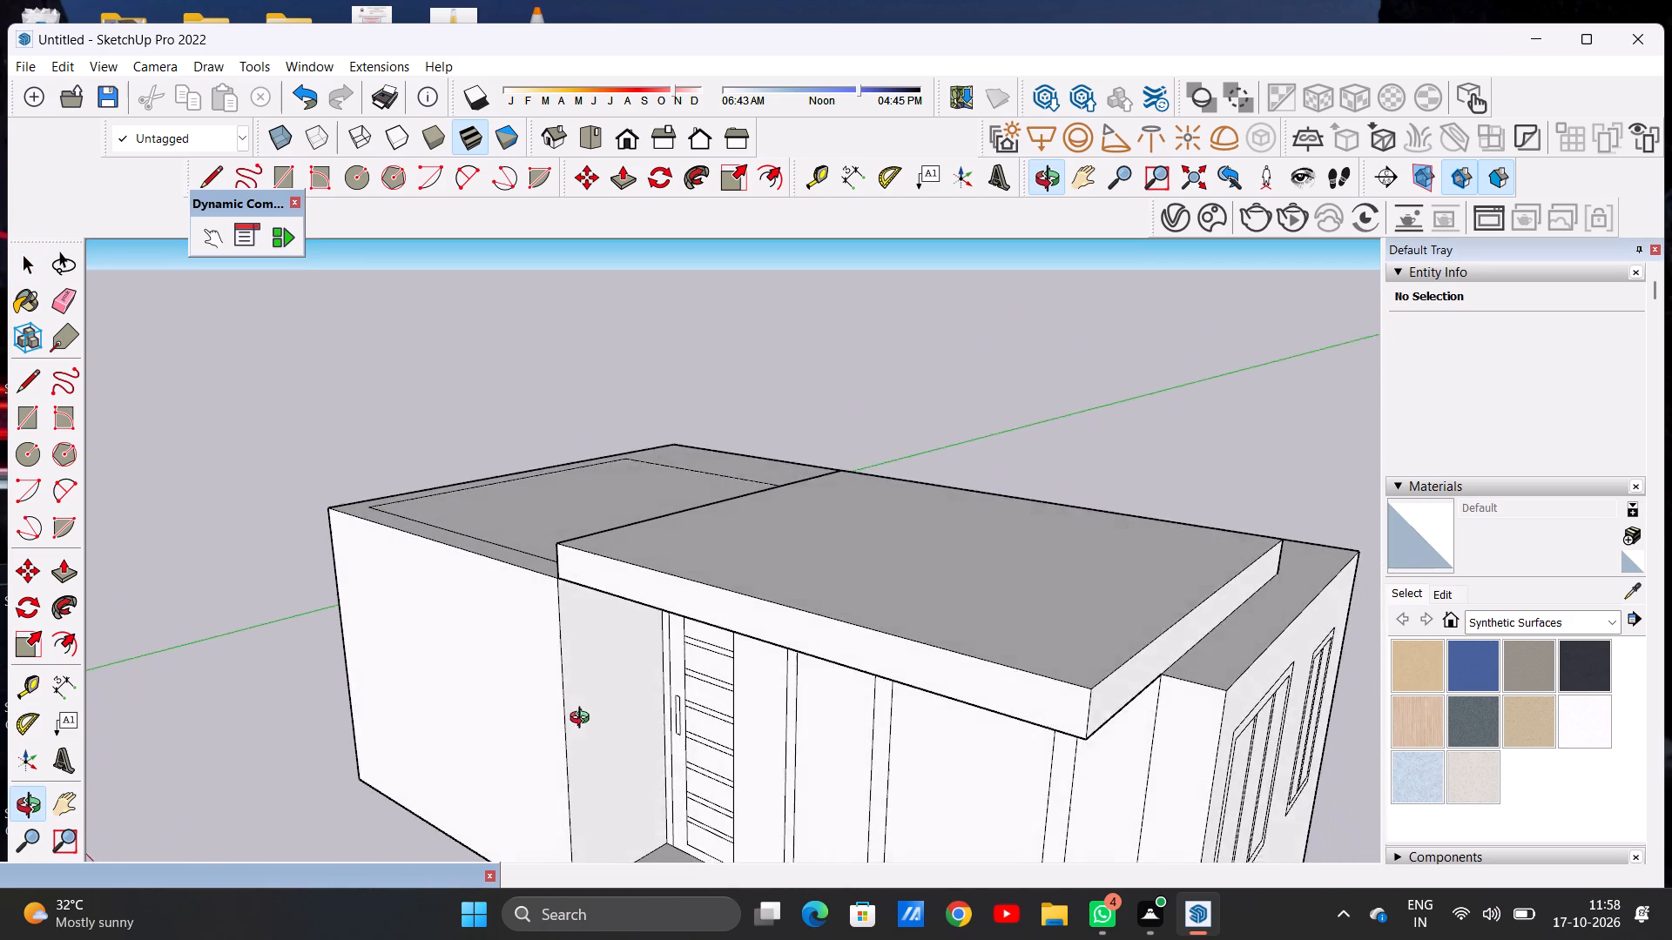
middle_drag(583, 720, 588, 724)
scroll(514, 690, up, 2)
key(p)
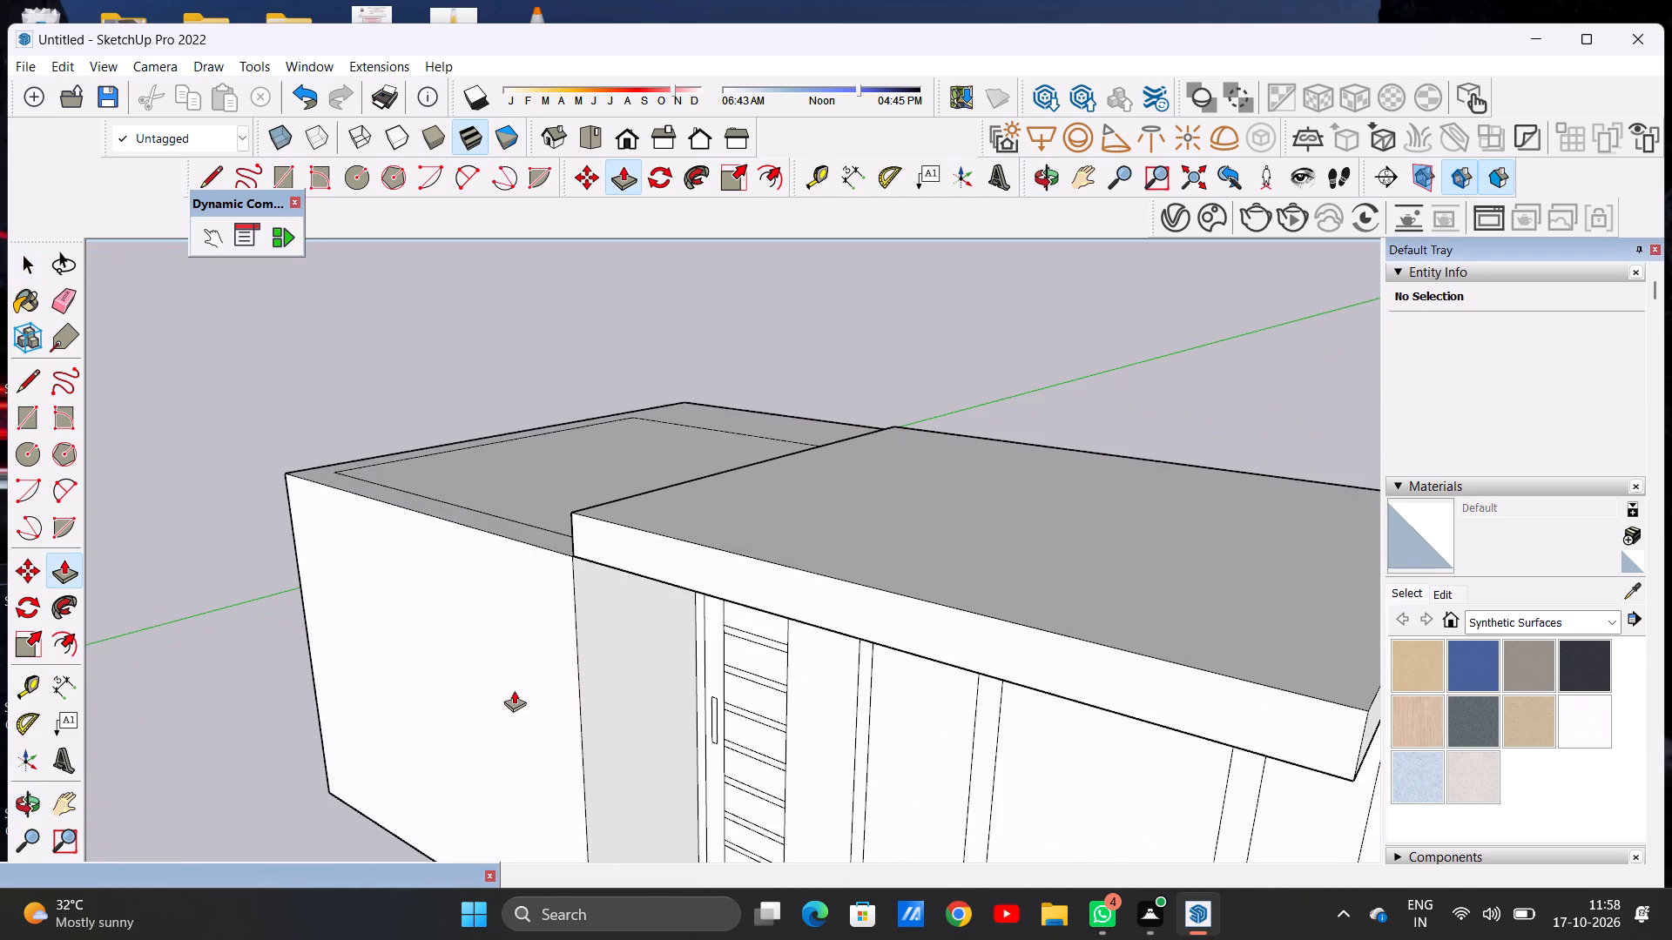
click(477, 688)
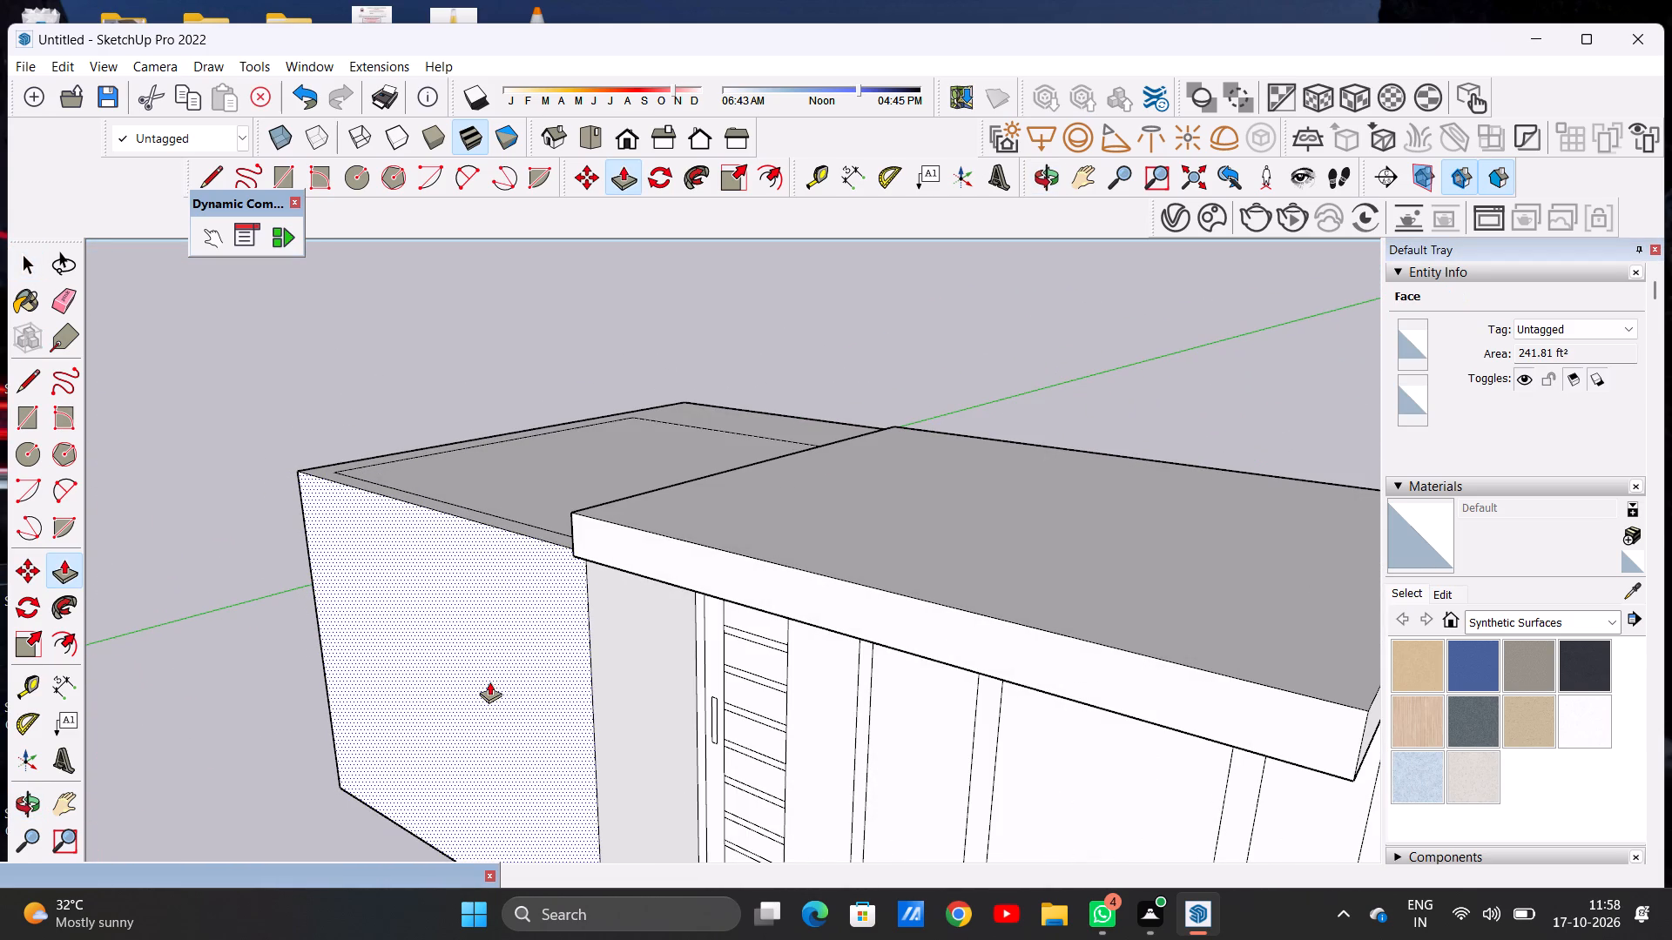
click(505, 674)
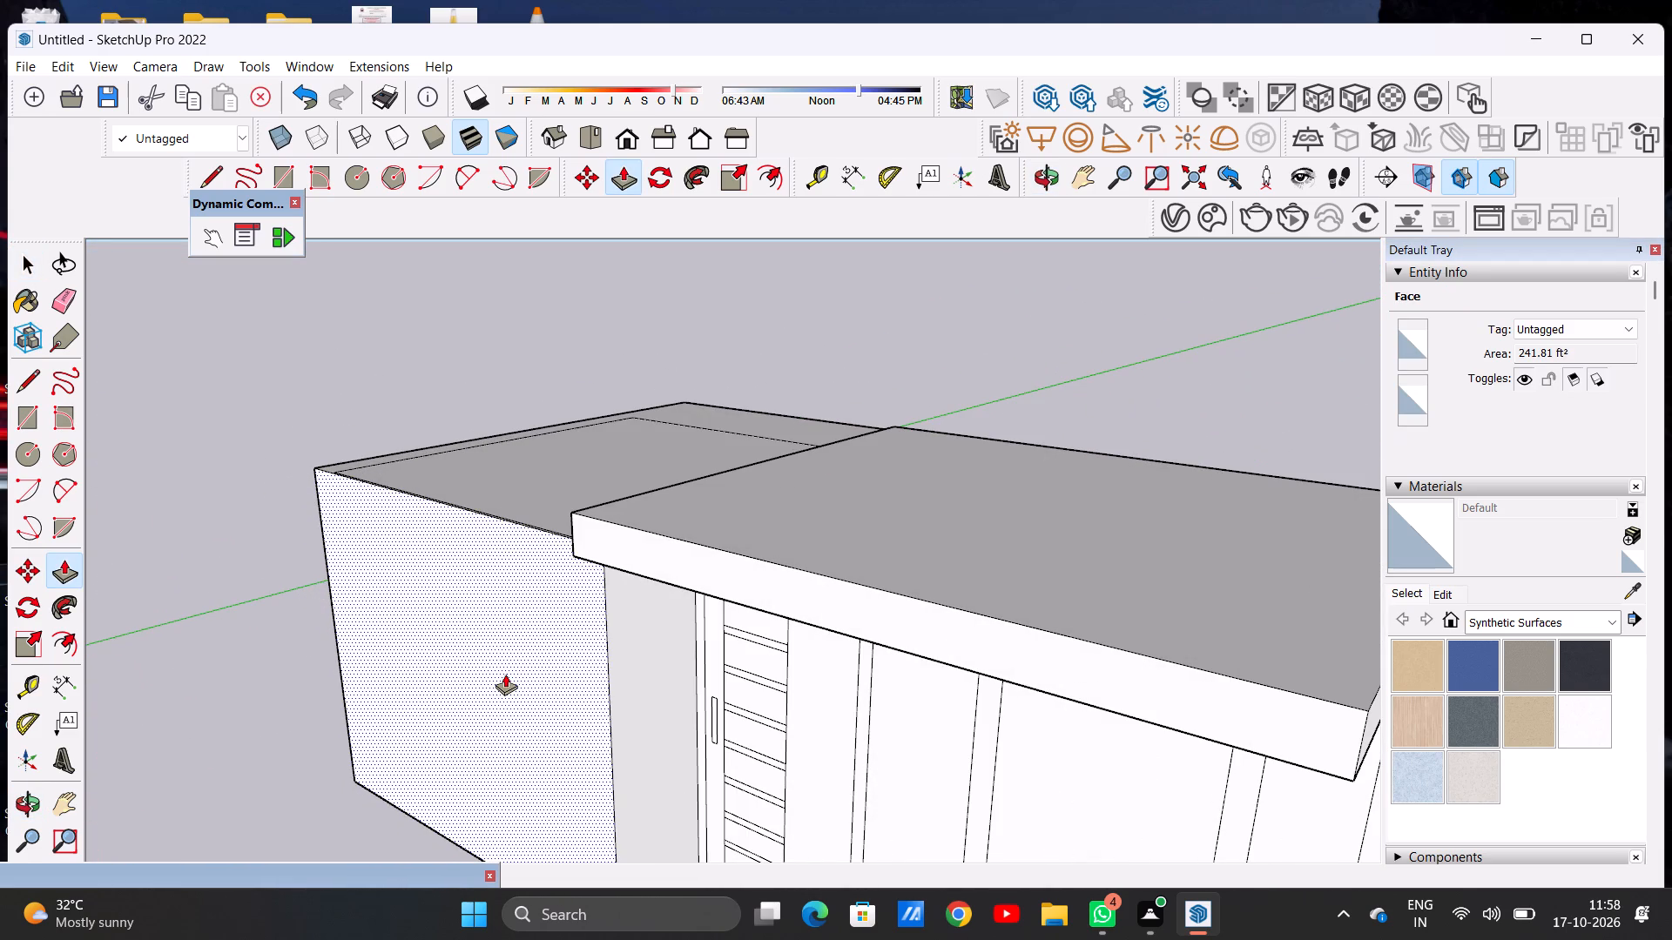
key(space)
Examine the porch roof overhang and the adjoining room's front wall from the front, below and the side.
scroll(571, 622, down, 7)
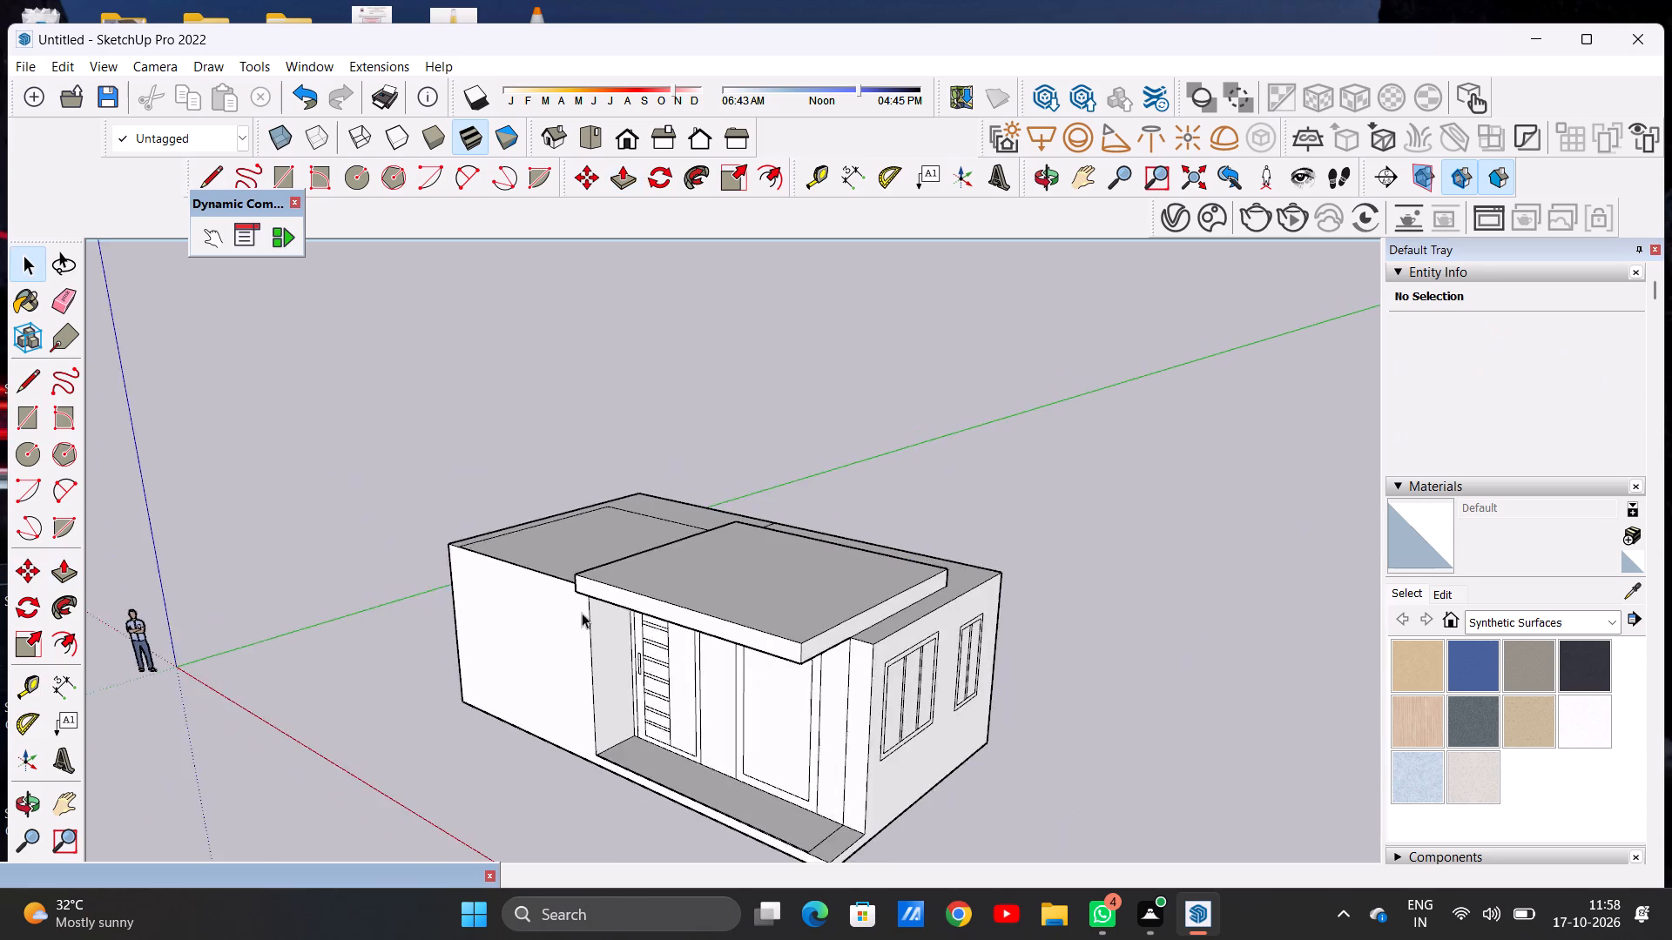
scroll(582, 613, down, 4)
middle_drag(535, 794, 917, 743)
scroll(891, 764, up, 6)
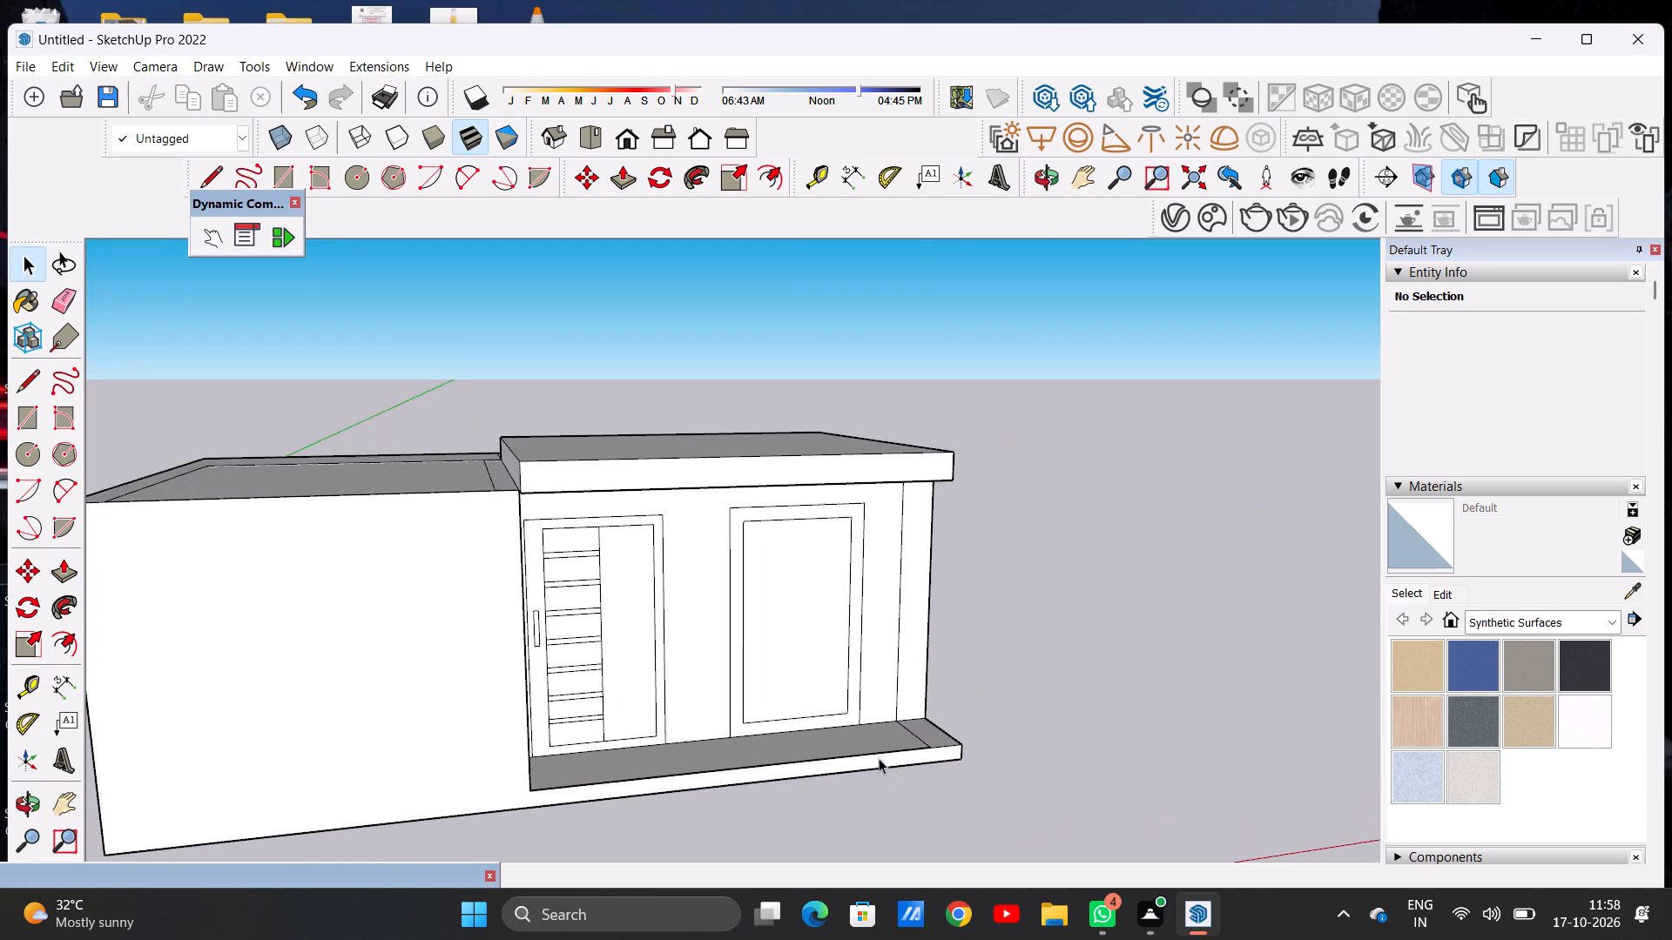
middle_drag(818, 777, 928, 627)
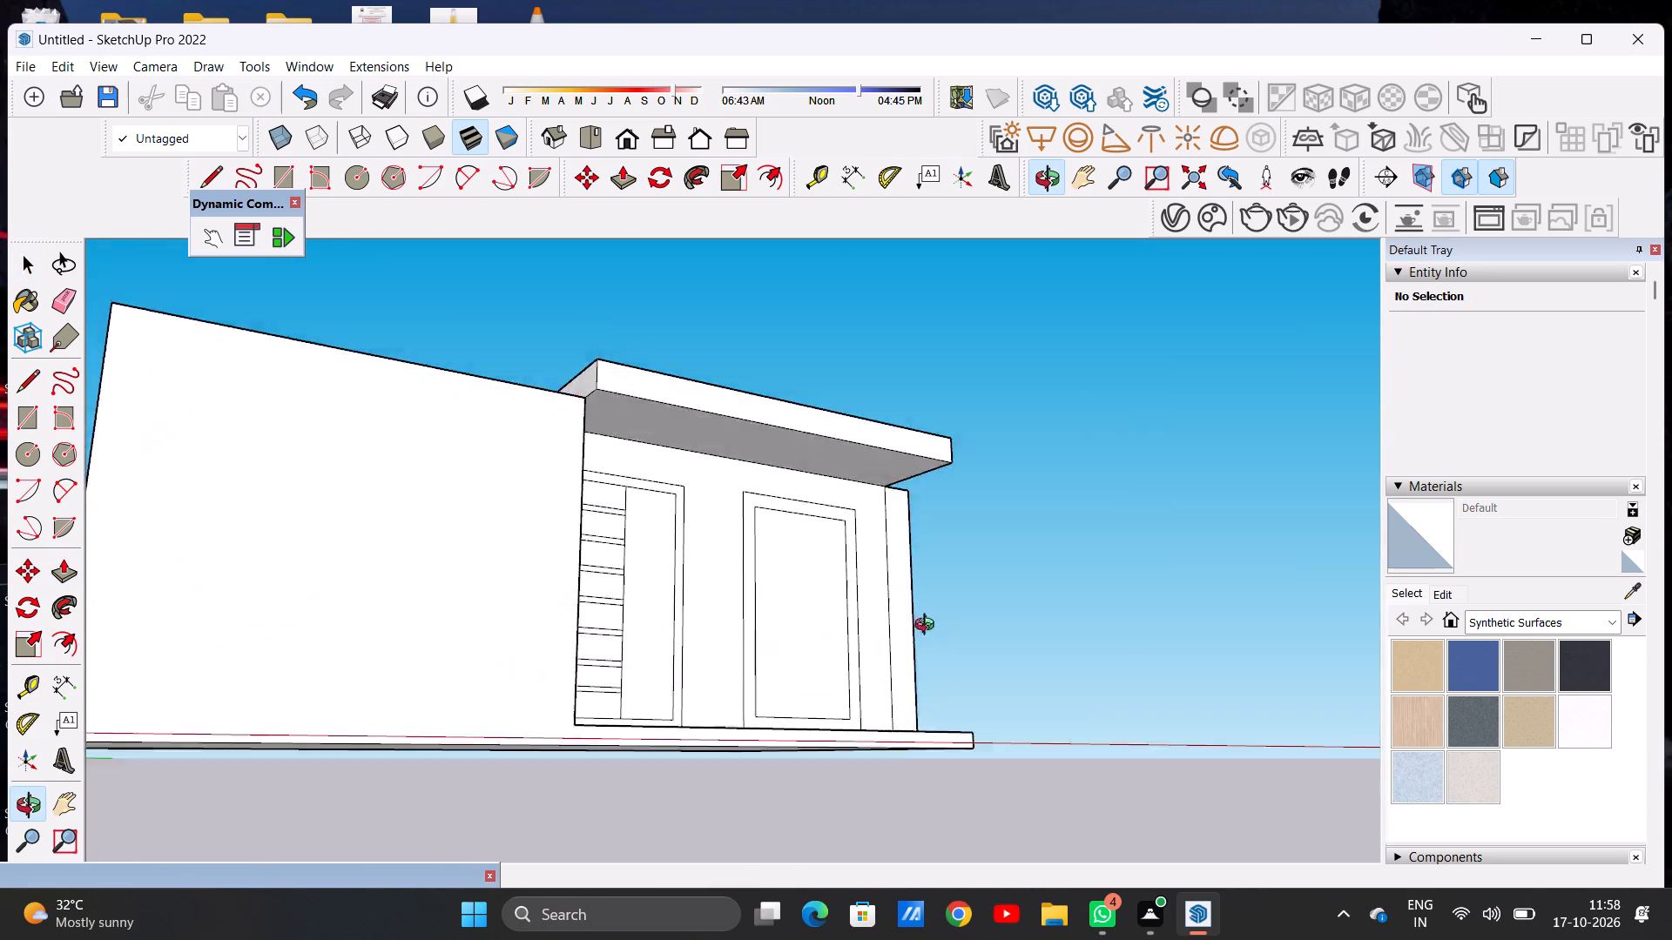
middle_drag(928, 627, 845, 761)
scroll(845, 760, up, 1)
scroll(654, 649, down, 5)
middle_drag(725, 622, 303, 695)
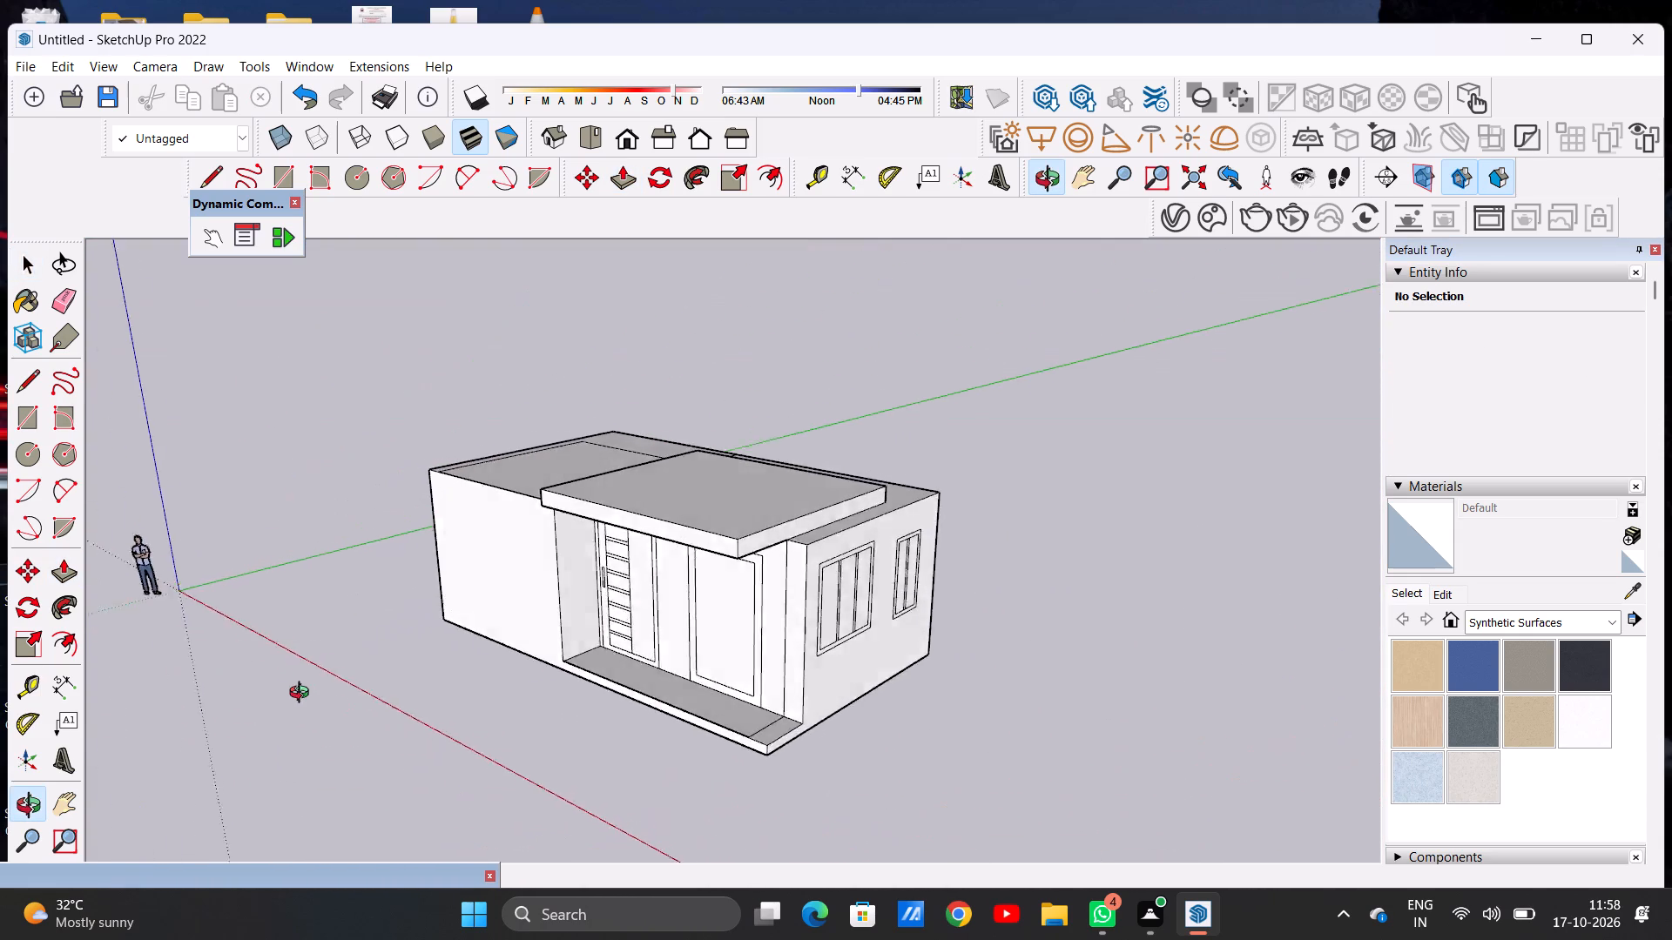
Push/Pull the roof slab's front edge face back until it is flush with the adjoining room's front wall.
middle_drag(303, 695, 908, 720)
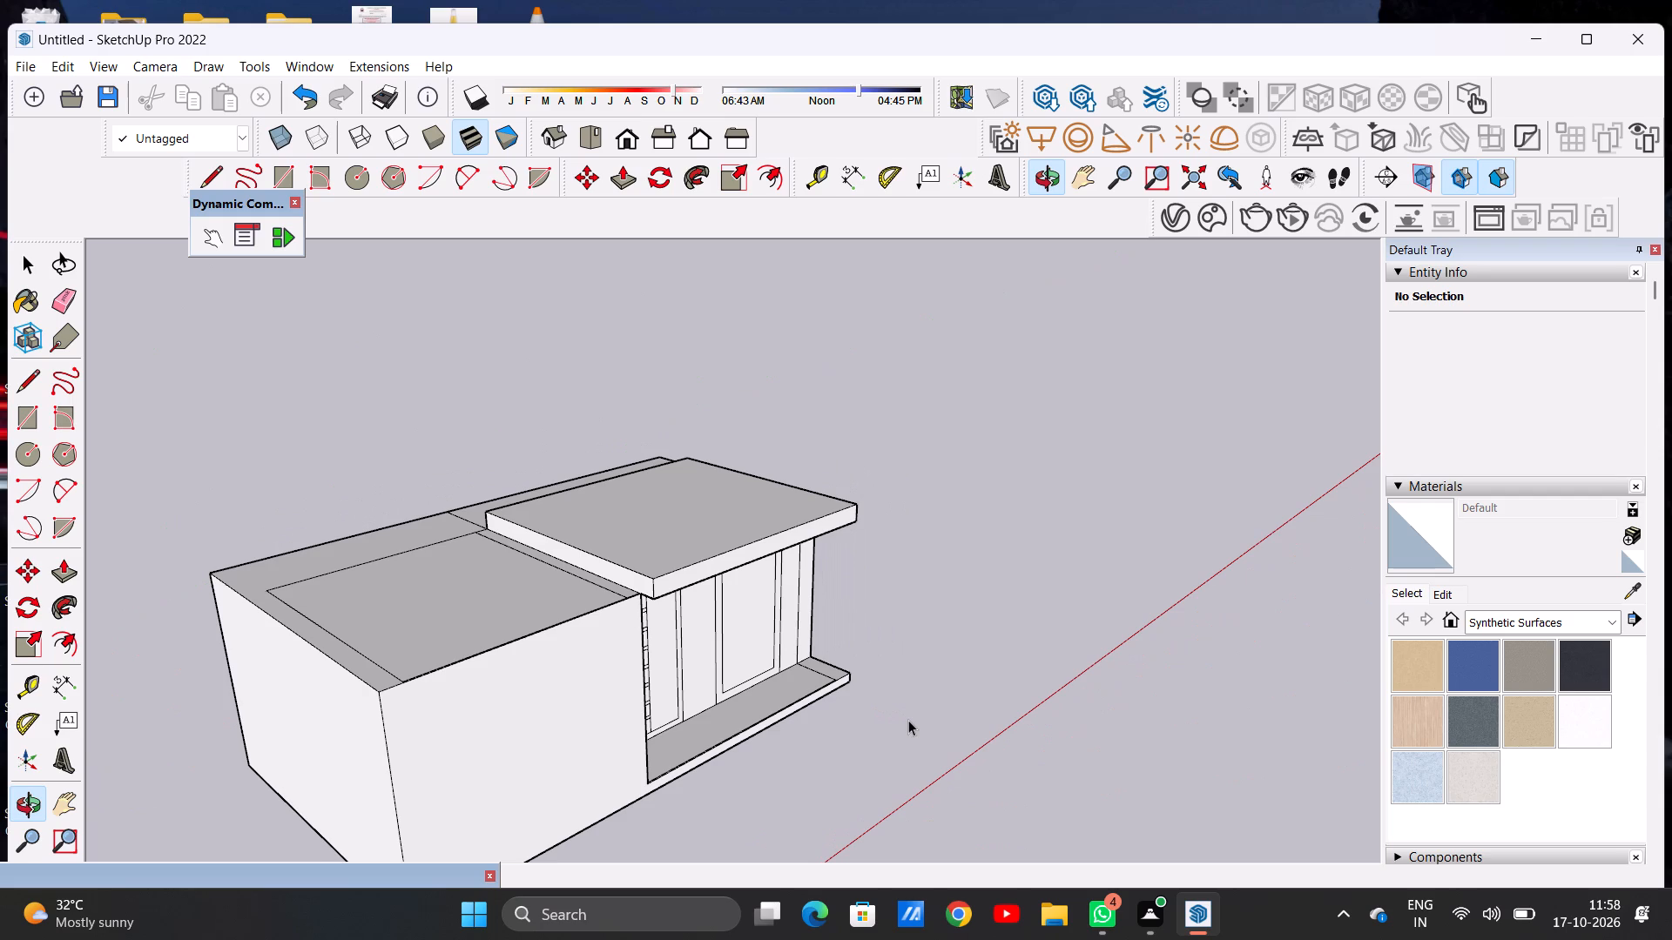
scroll(678, 575, up, 5)
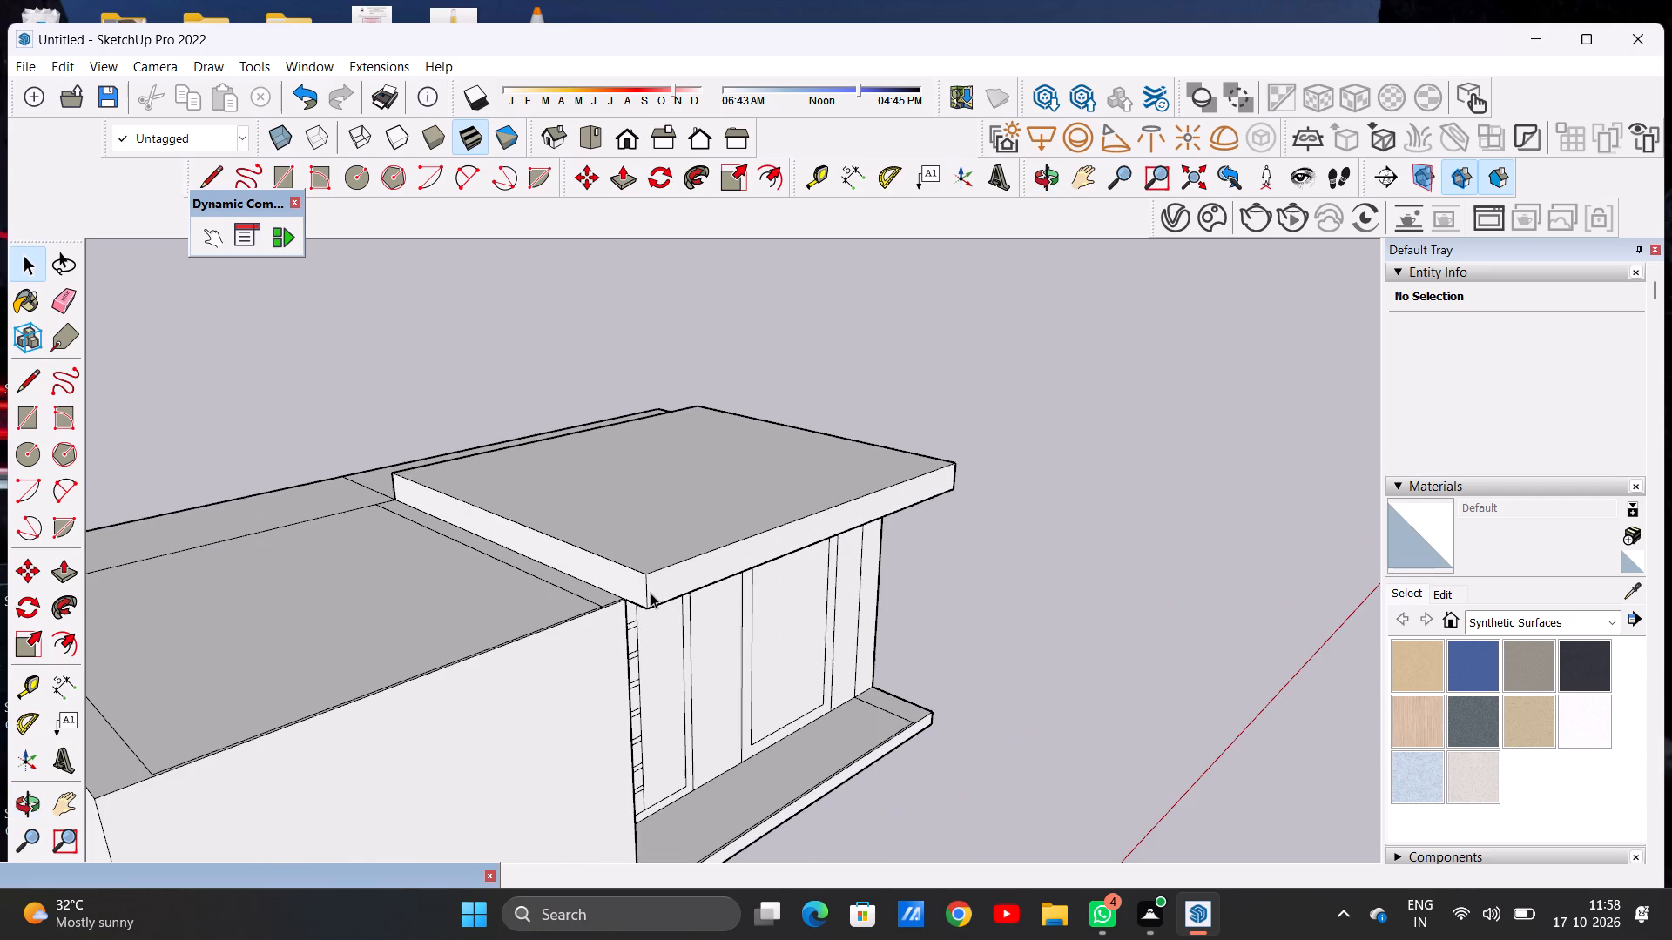
key(p)
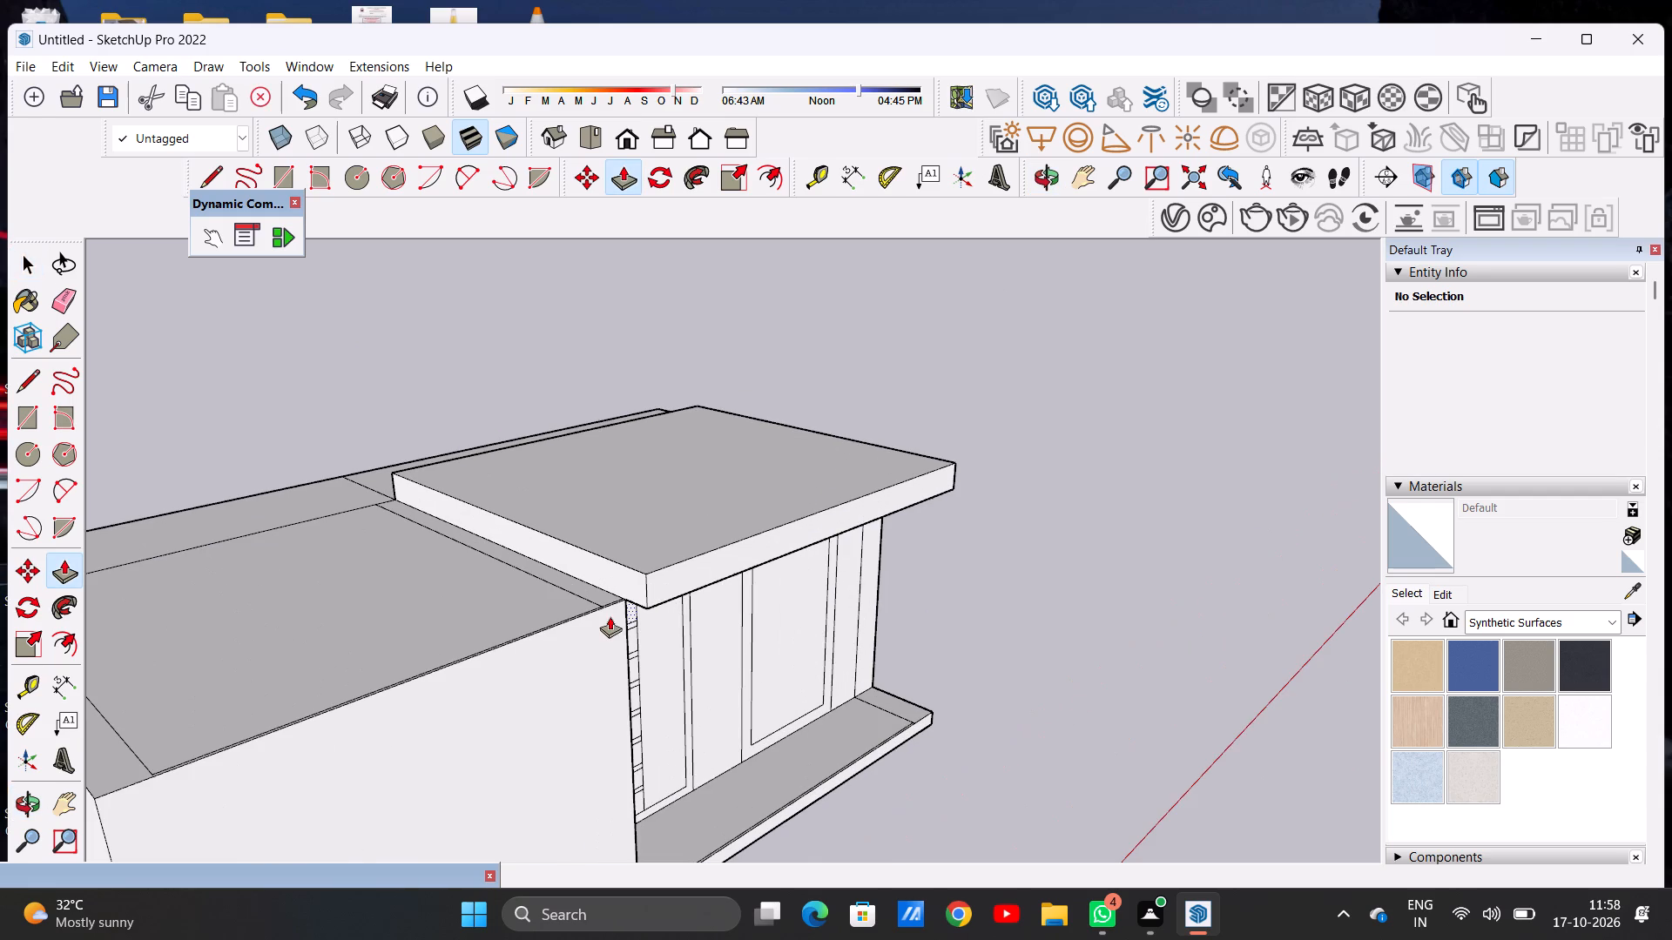
scroll(647, 593, up, 16)
click(652, 608)
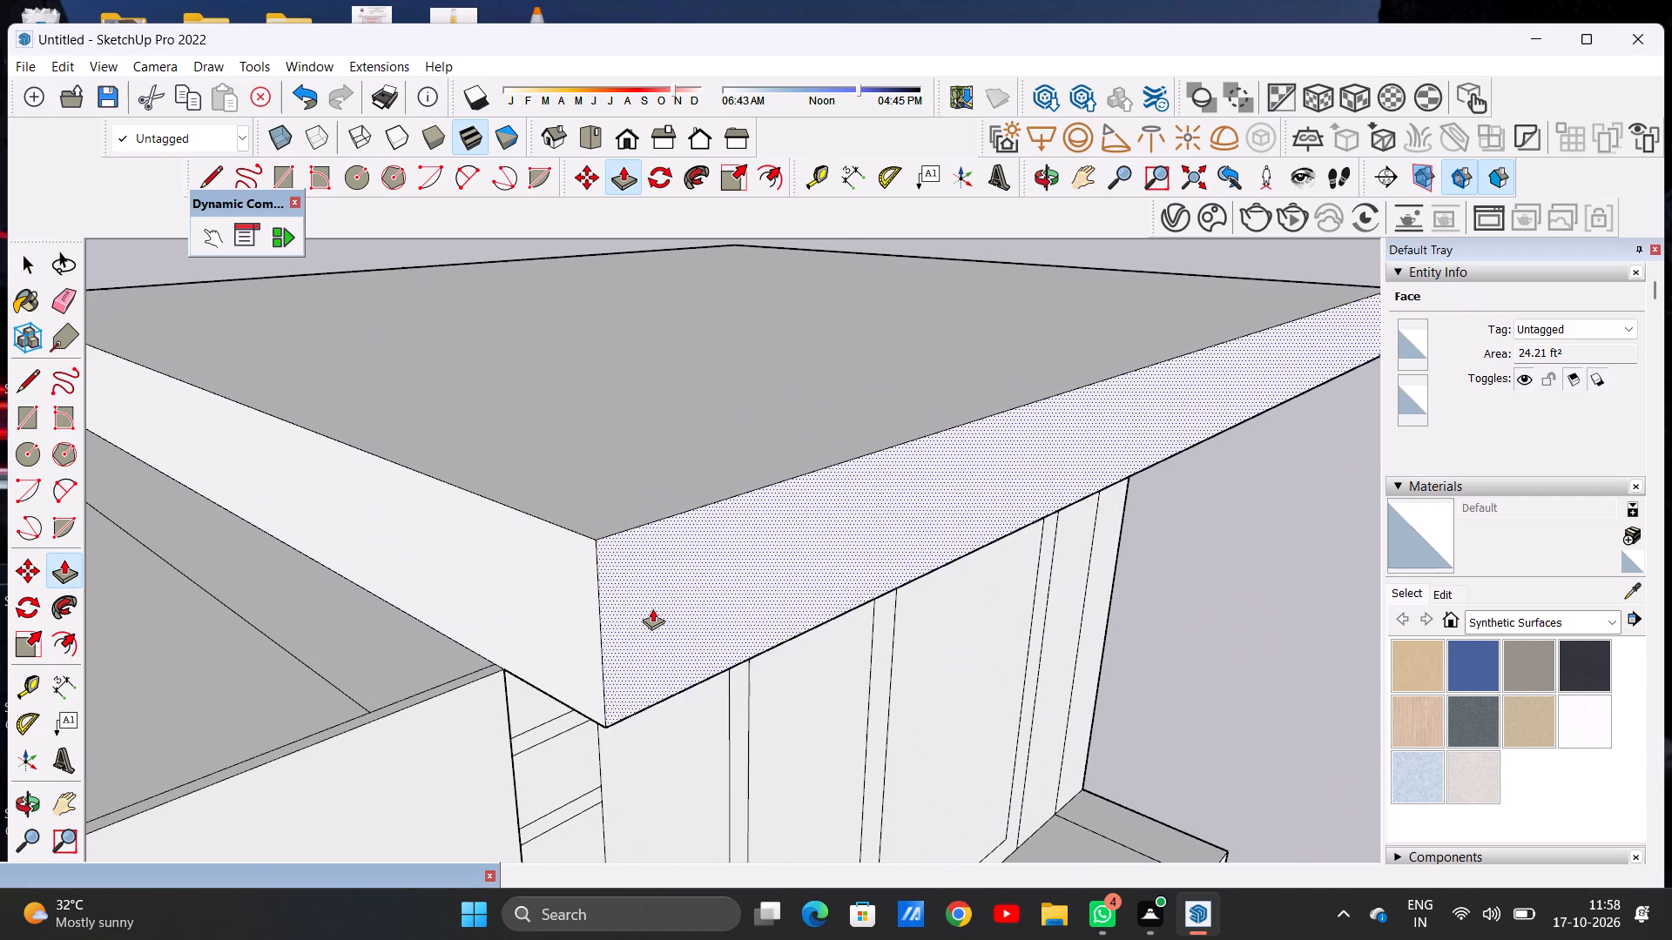
click(493, 678)
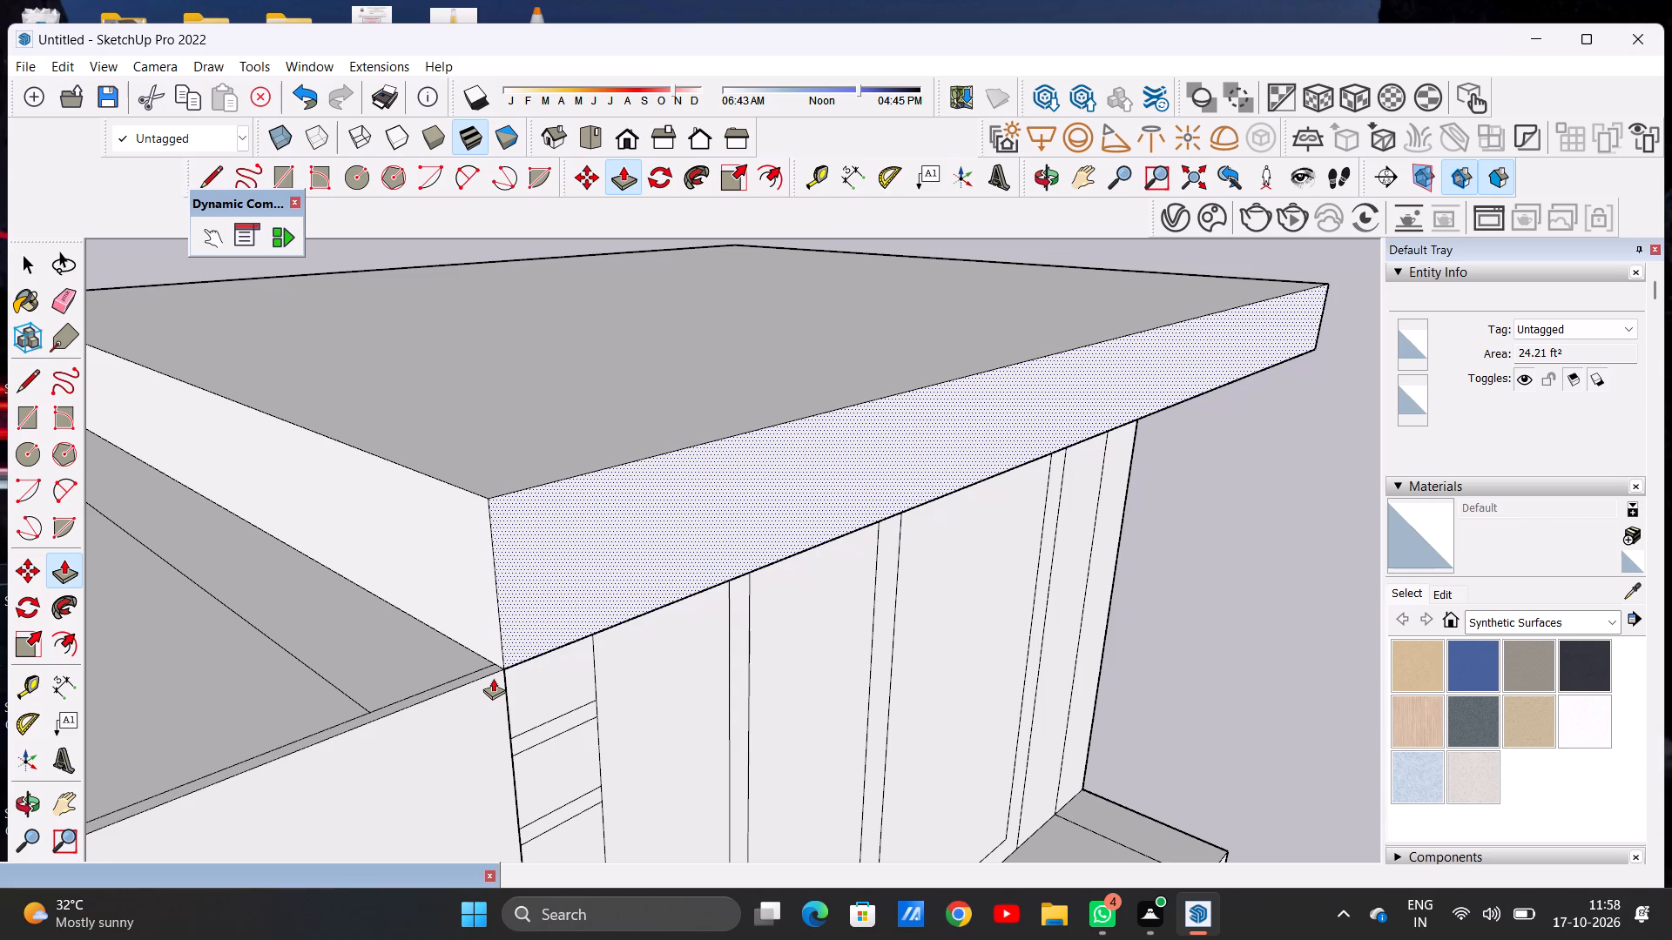
key(space)
Push/Pull the raised roof slab's rear edge face outward until it is flush with the building's back wall.
scroll(498, 676, down, 18)
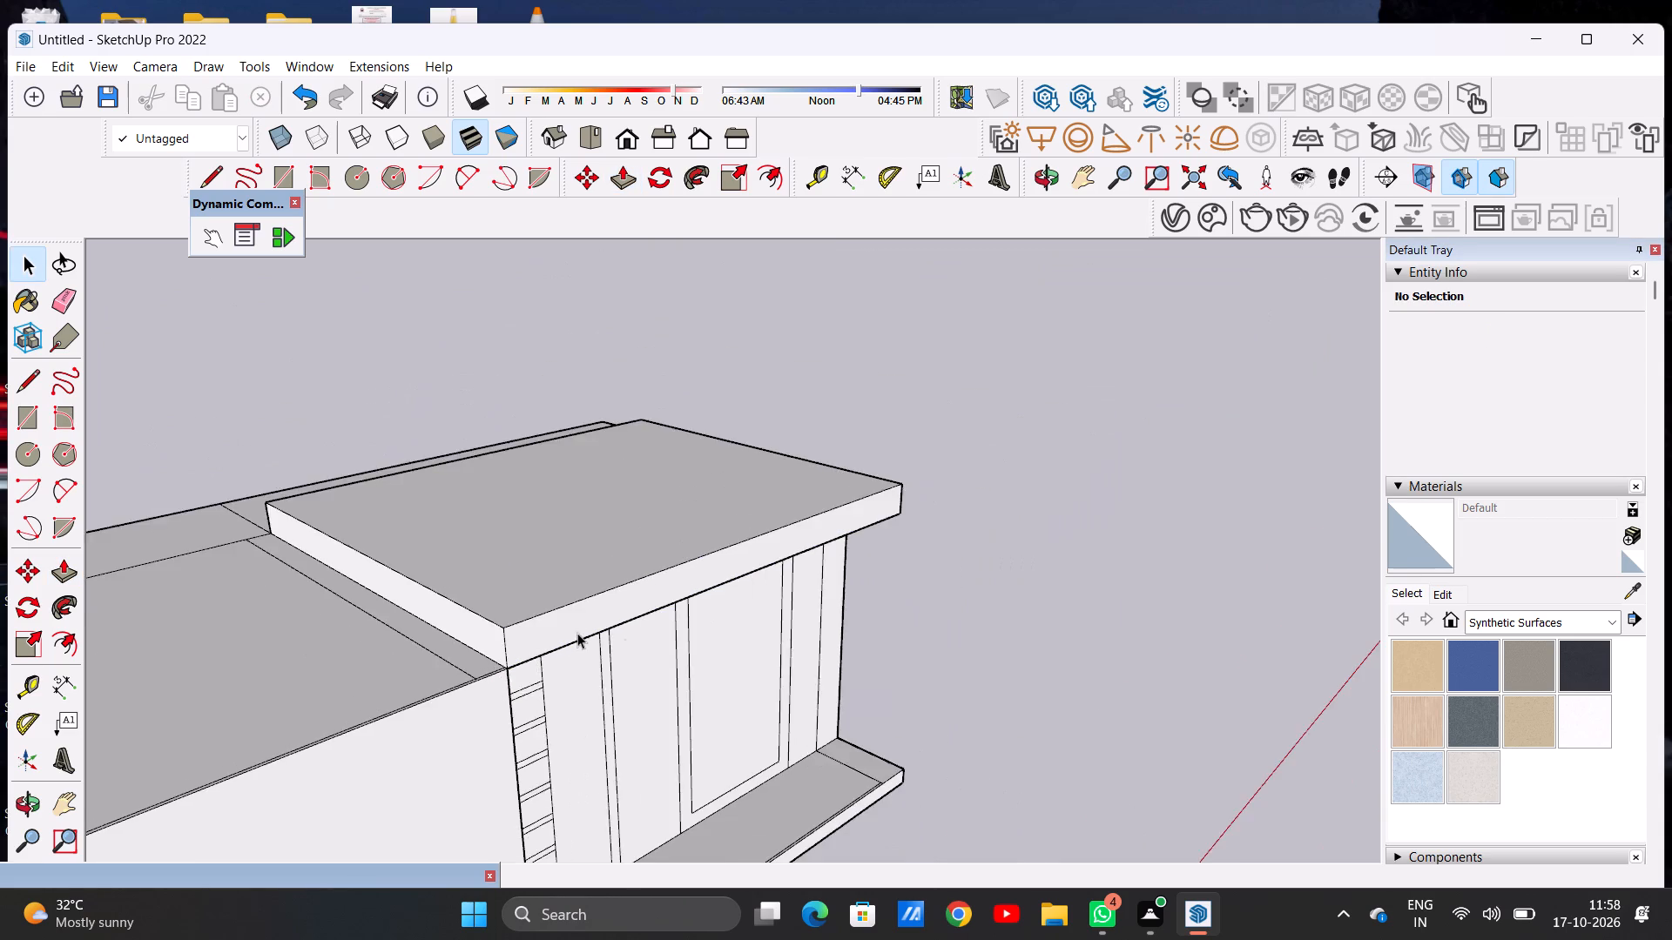
scroll(577, 633, down, 3)
middle_drag(835, 628, 513, 708)
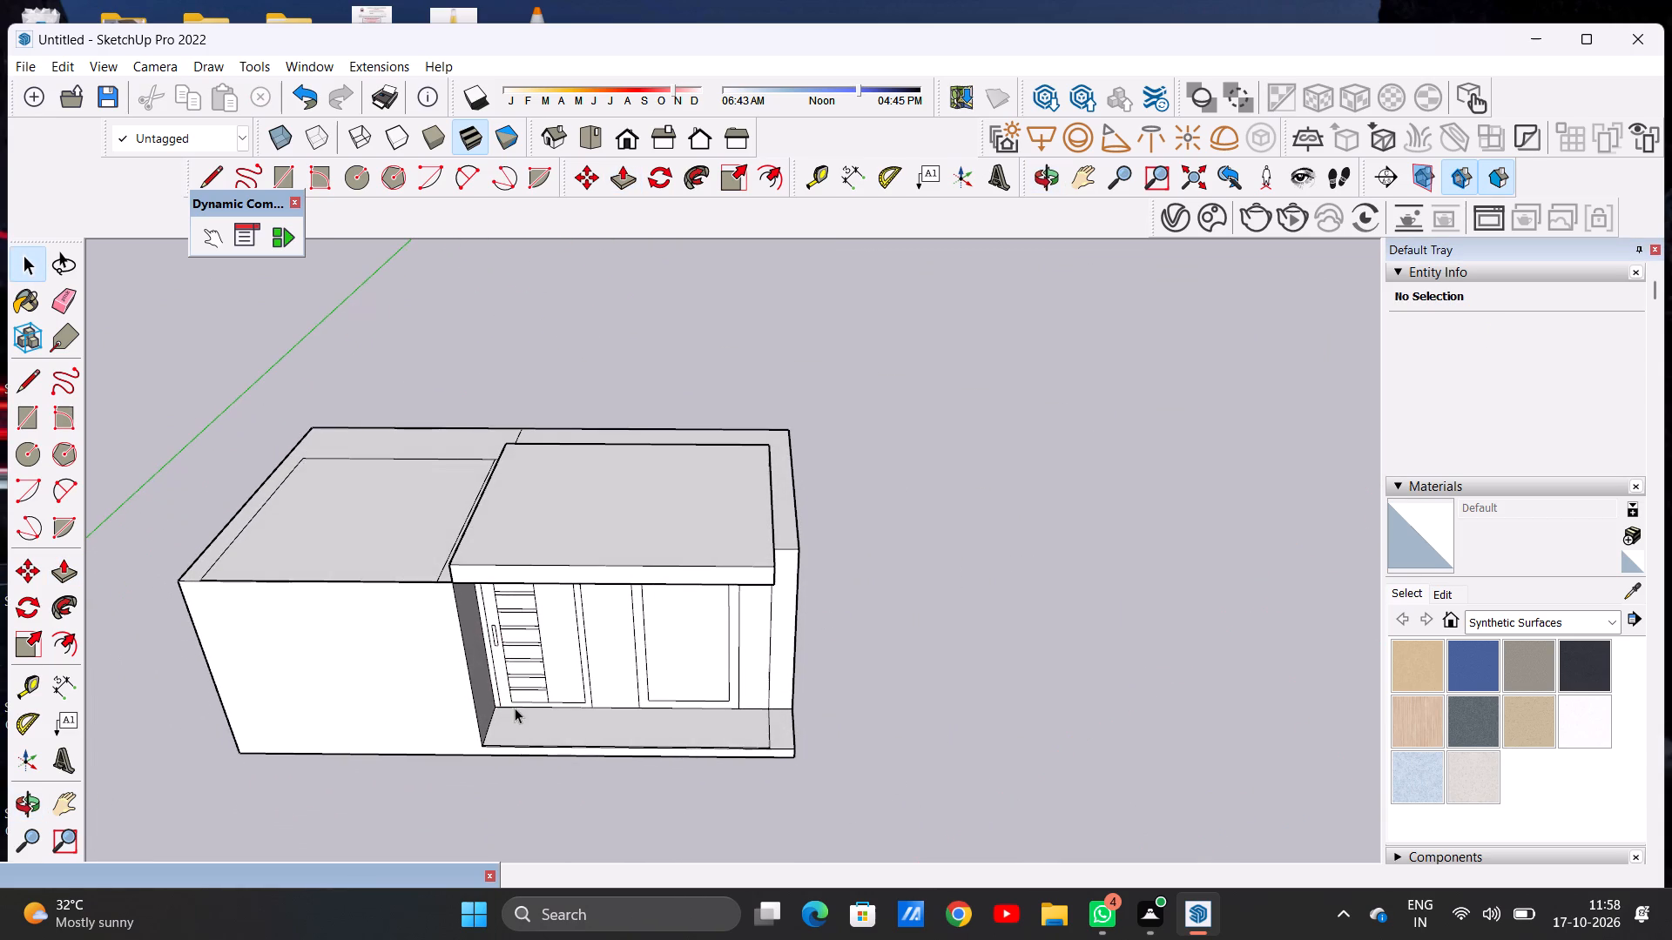
scroll(730, 715, down, 1)
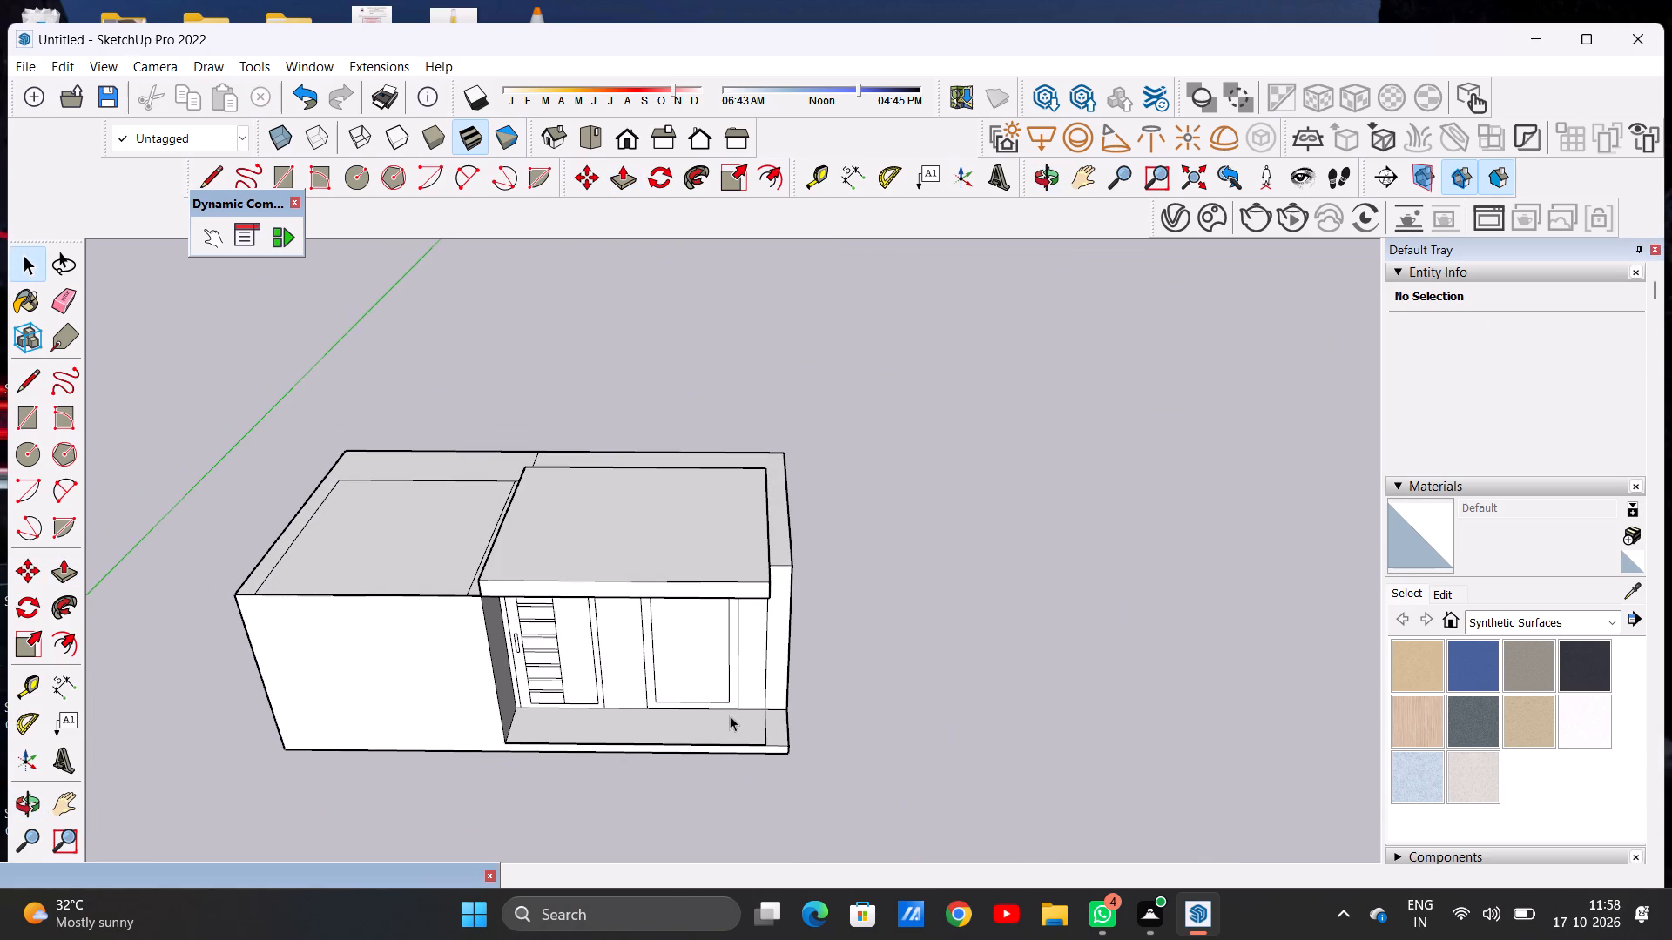
scroll(779, 560, up, 5)
middle_drag(780, 548, 443, 635)
scroll(722, 551, up, 1)
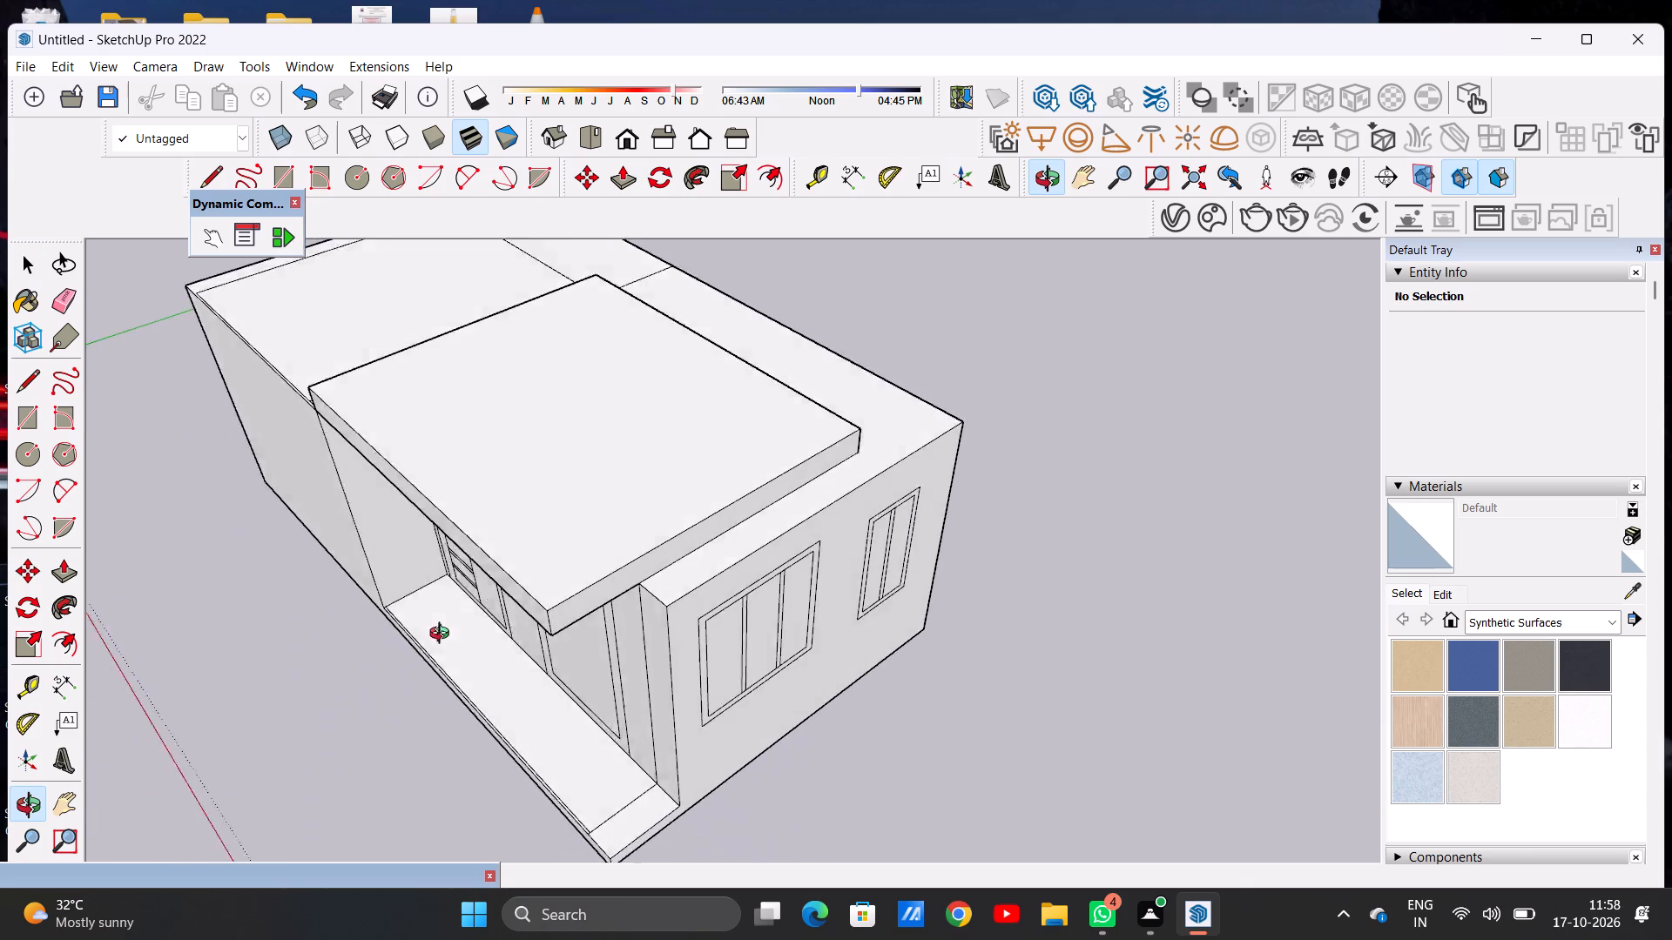
middle_drag(443, 635, 412, 658)
middle_drag(911, 401, 448, 401)
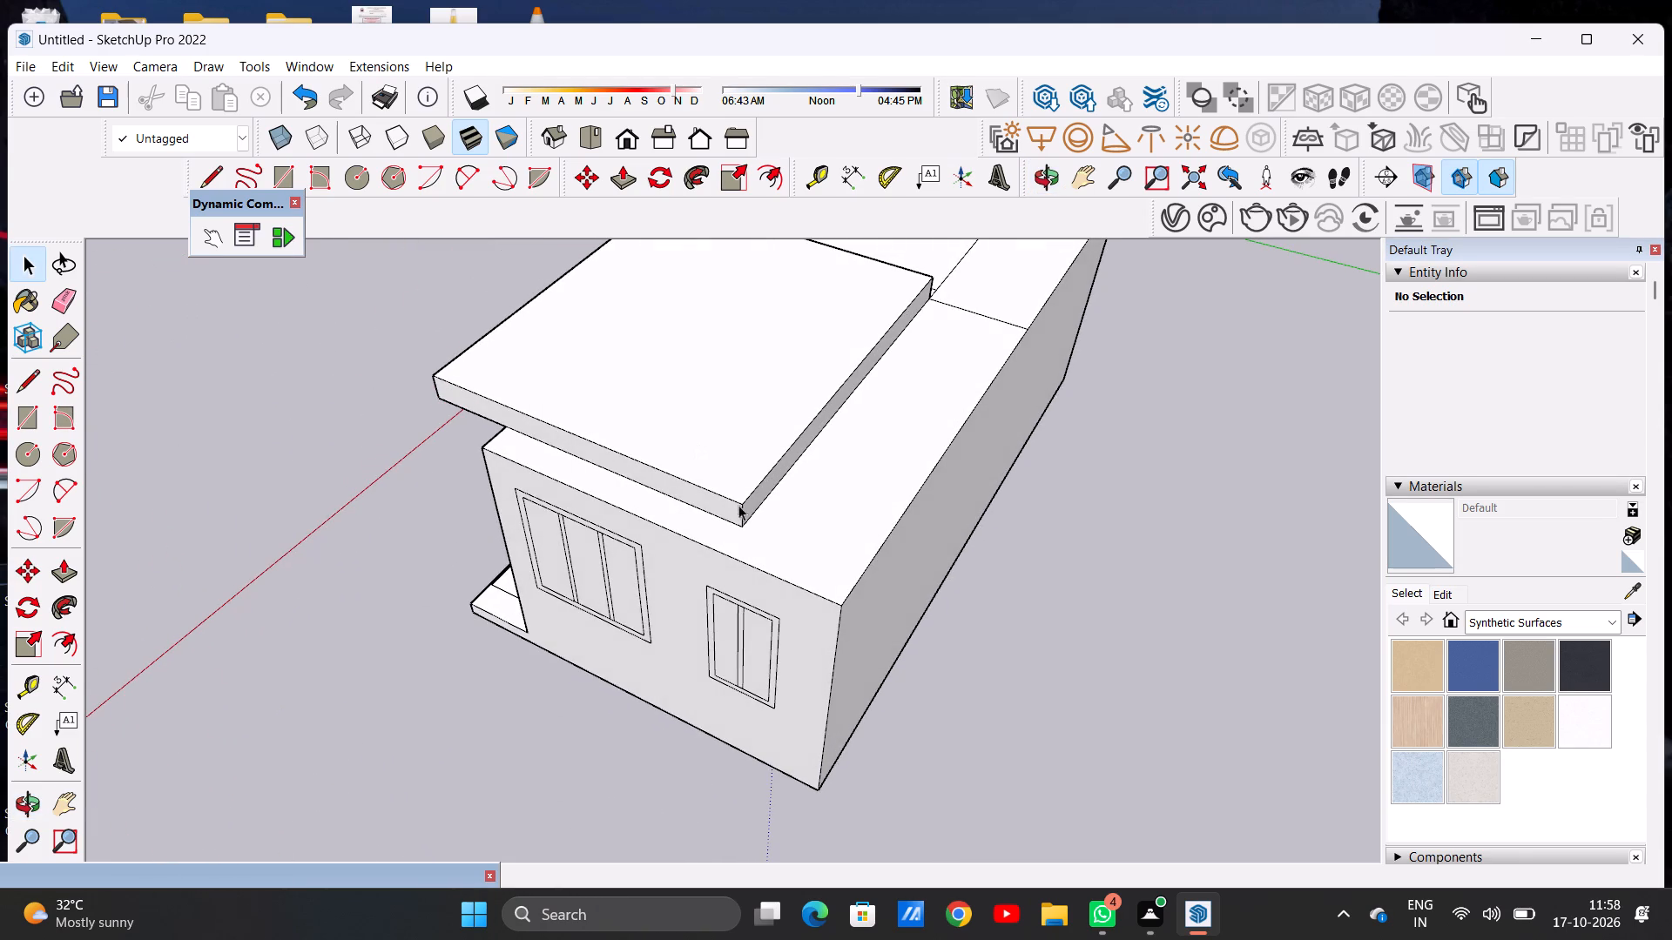
scroll(750, 510, up, 5)
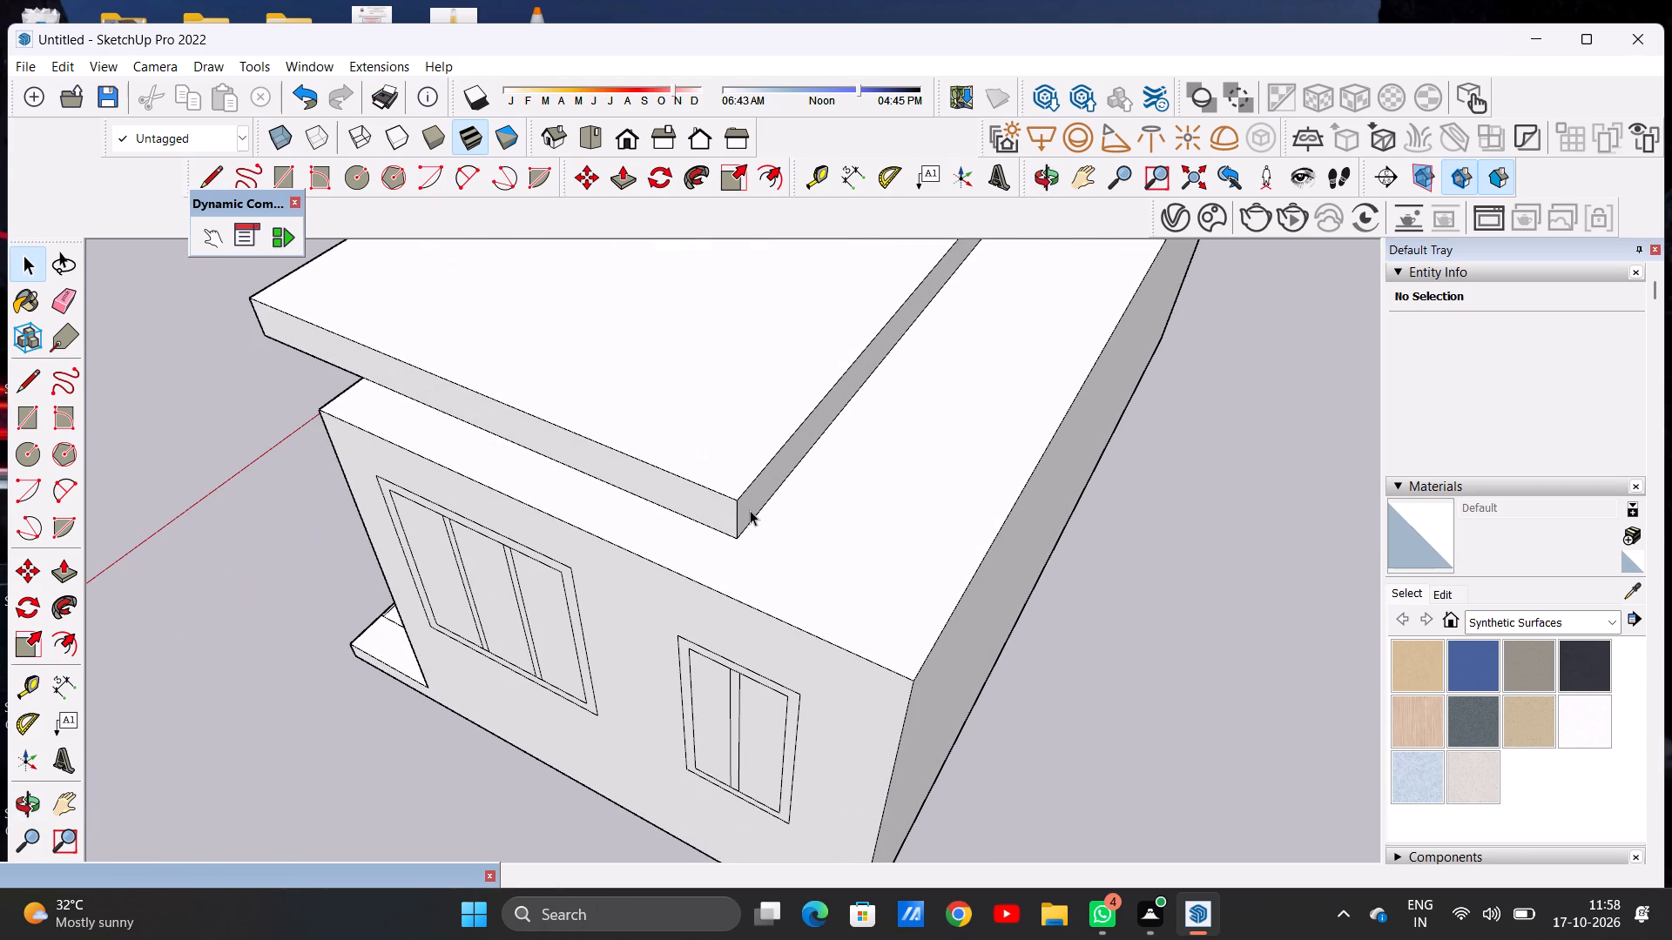
key(p)
scroll(752, 514, up, 6)
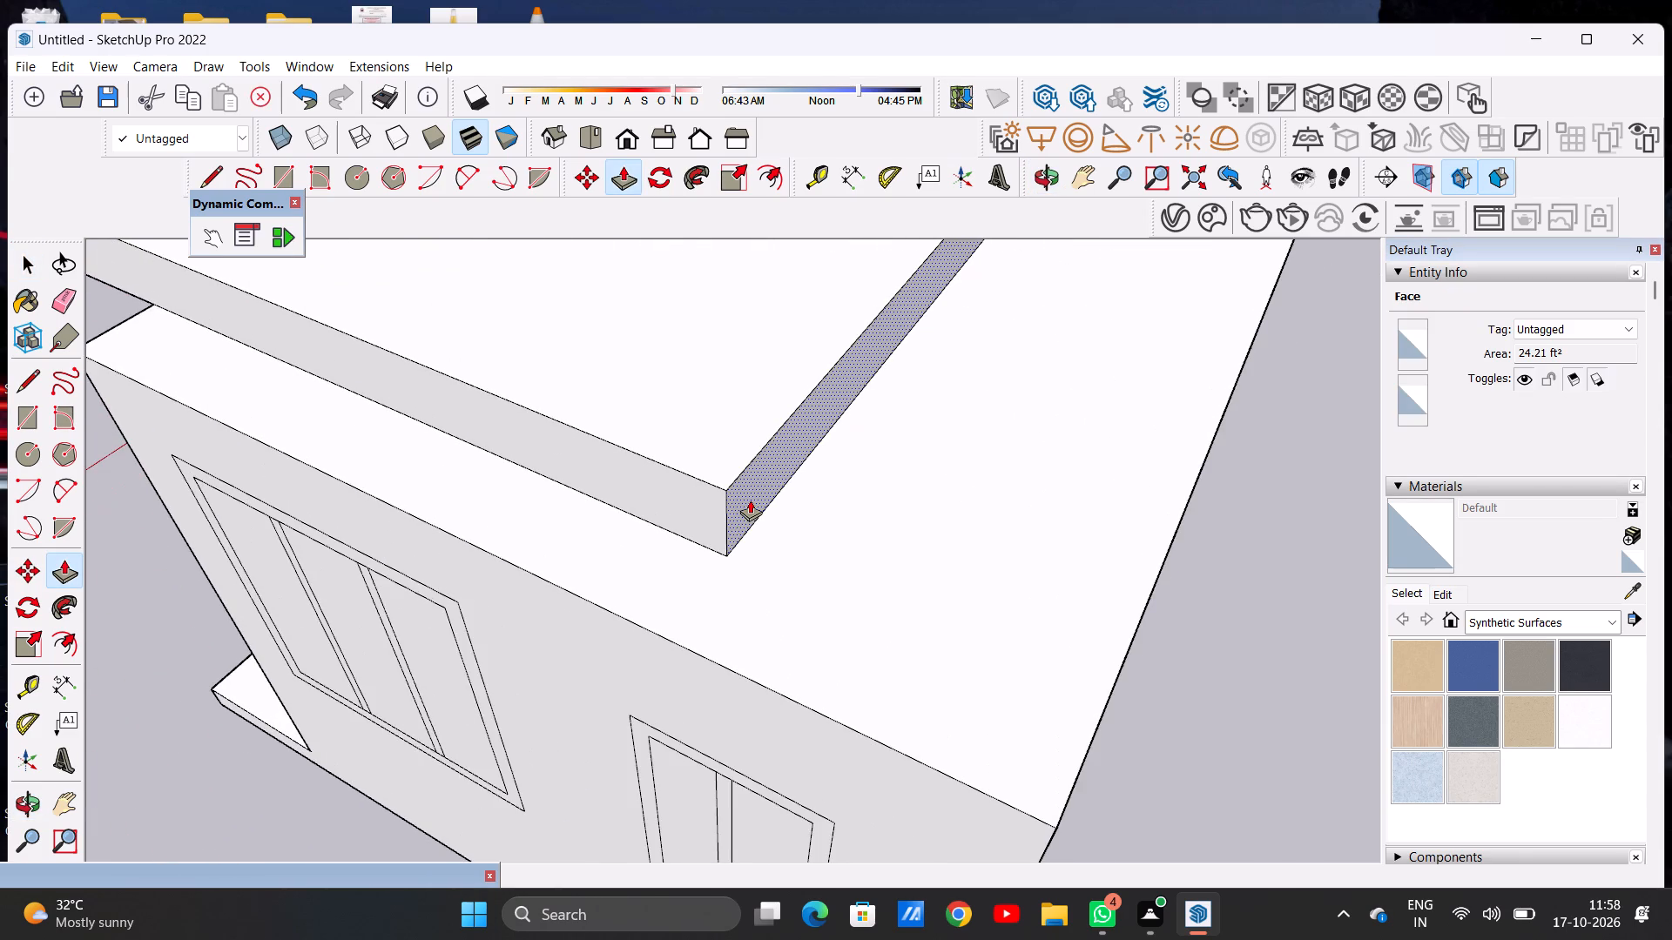
click(750, 500)
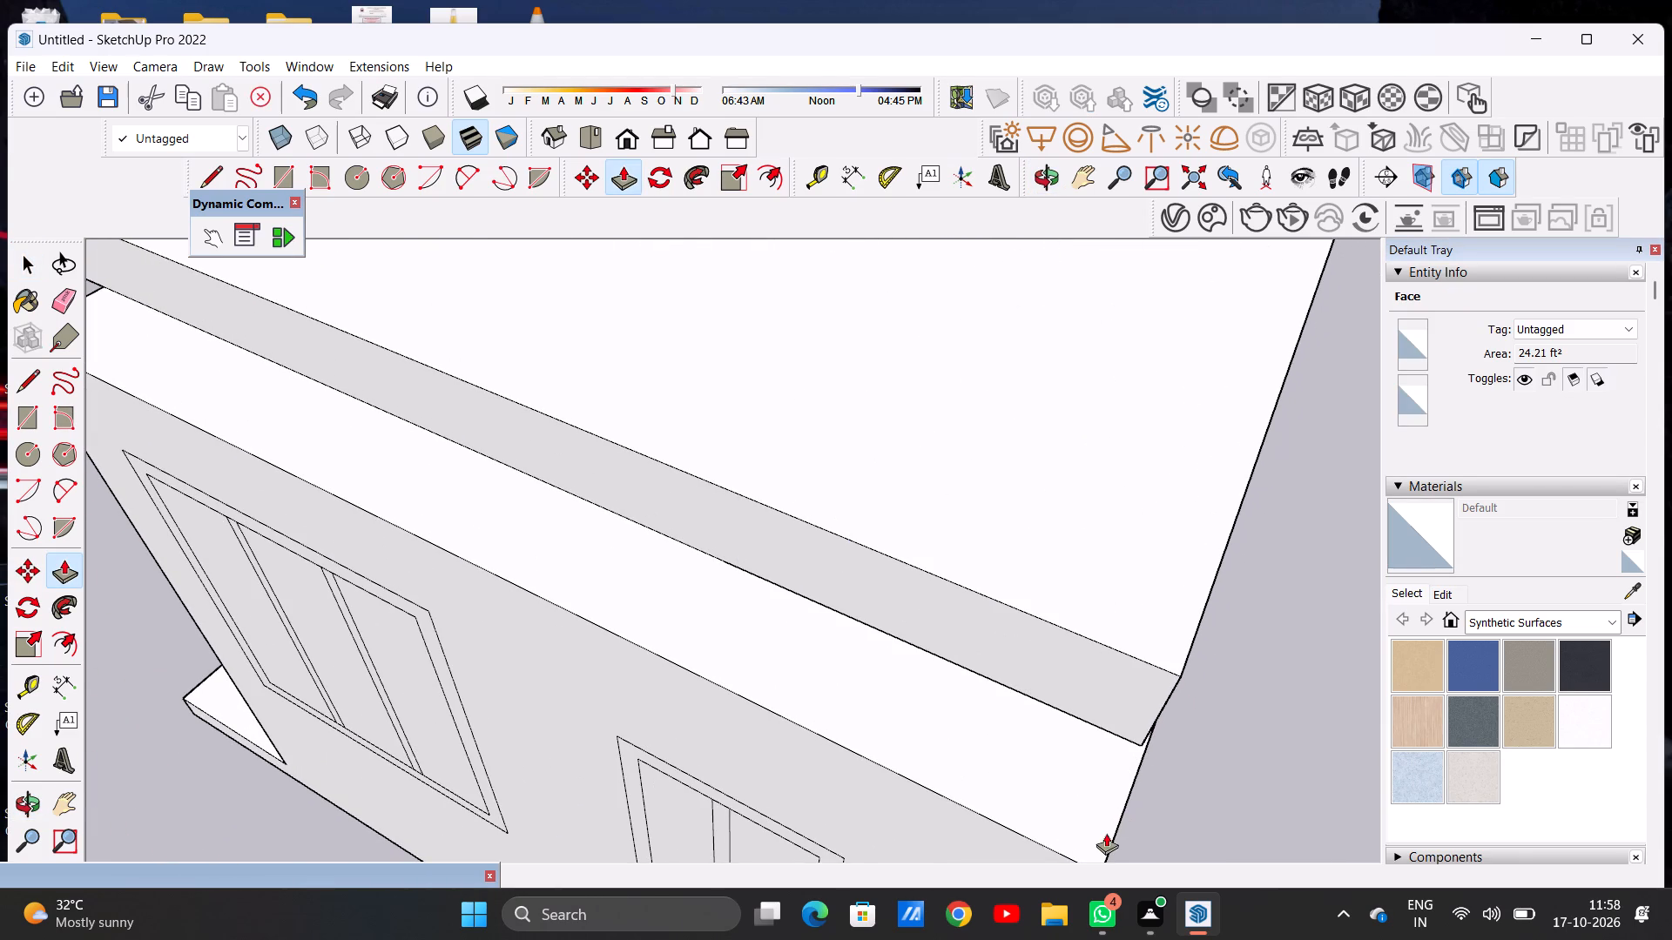
scroll(1115, 714, down, 6)
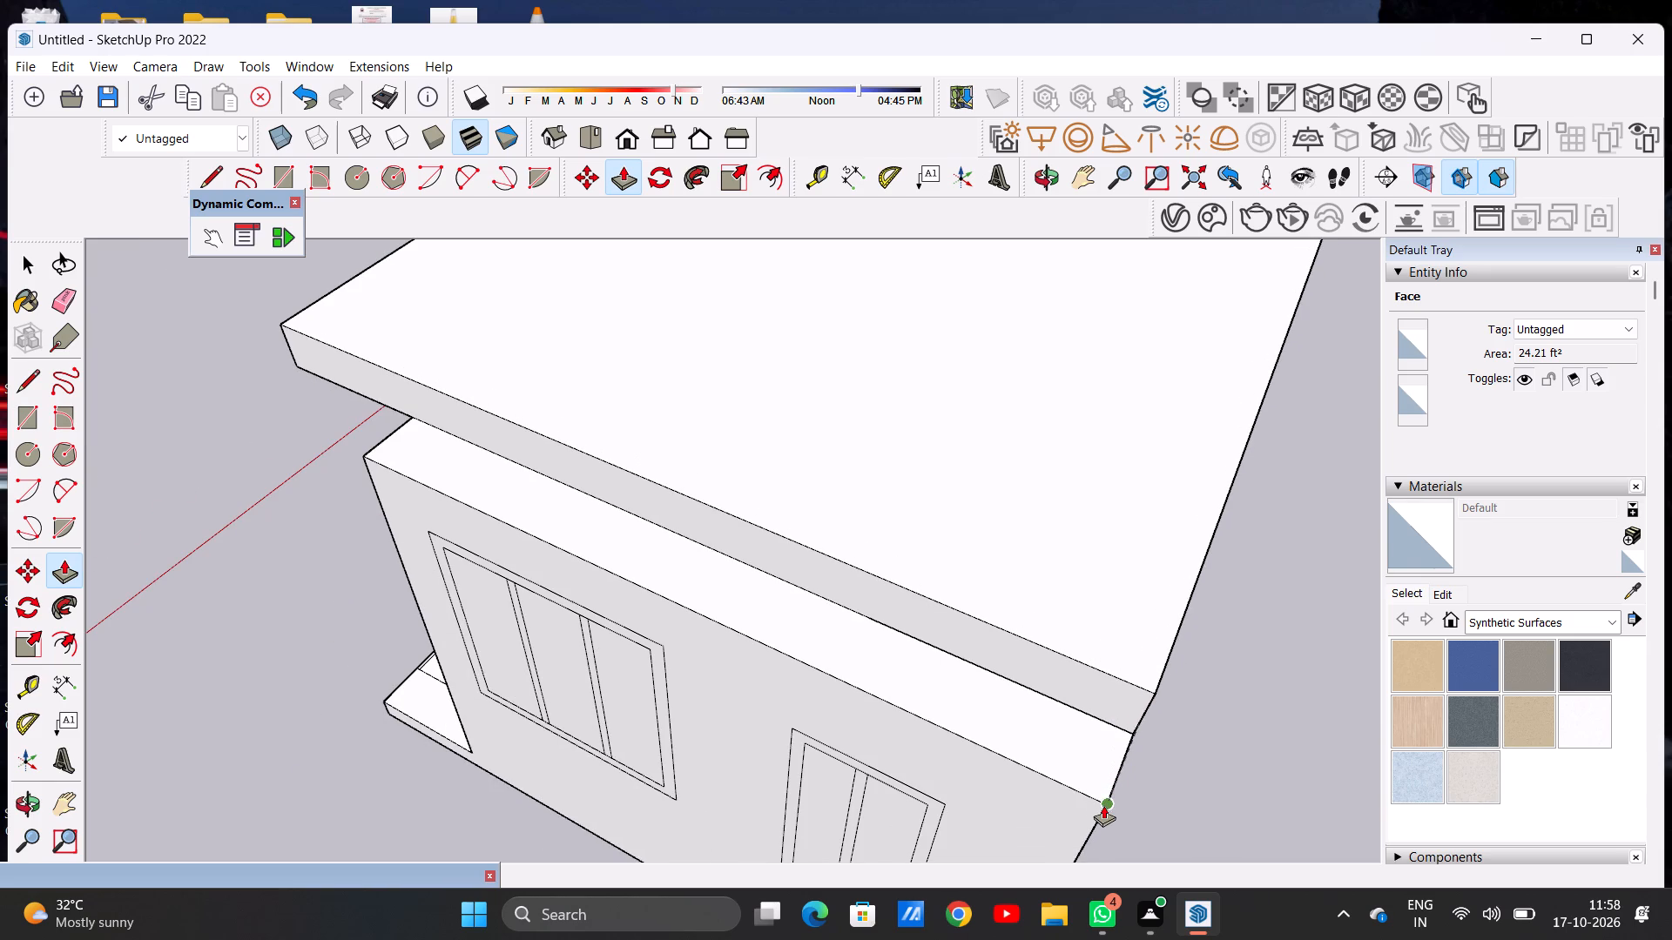
click(1103, 805)
key(space)
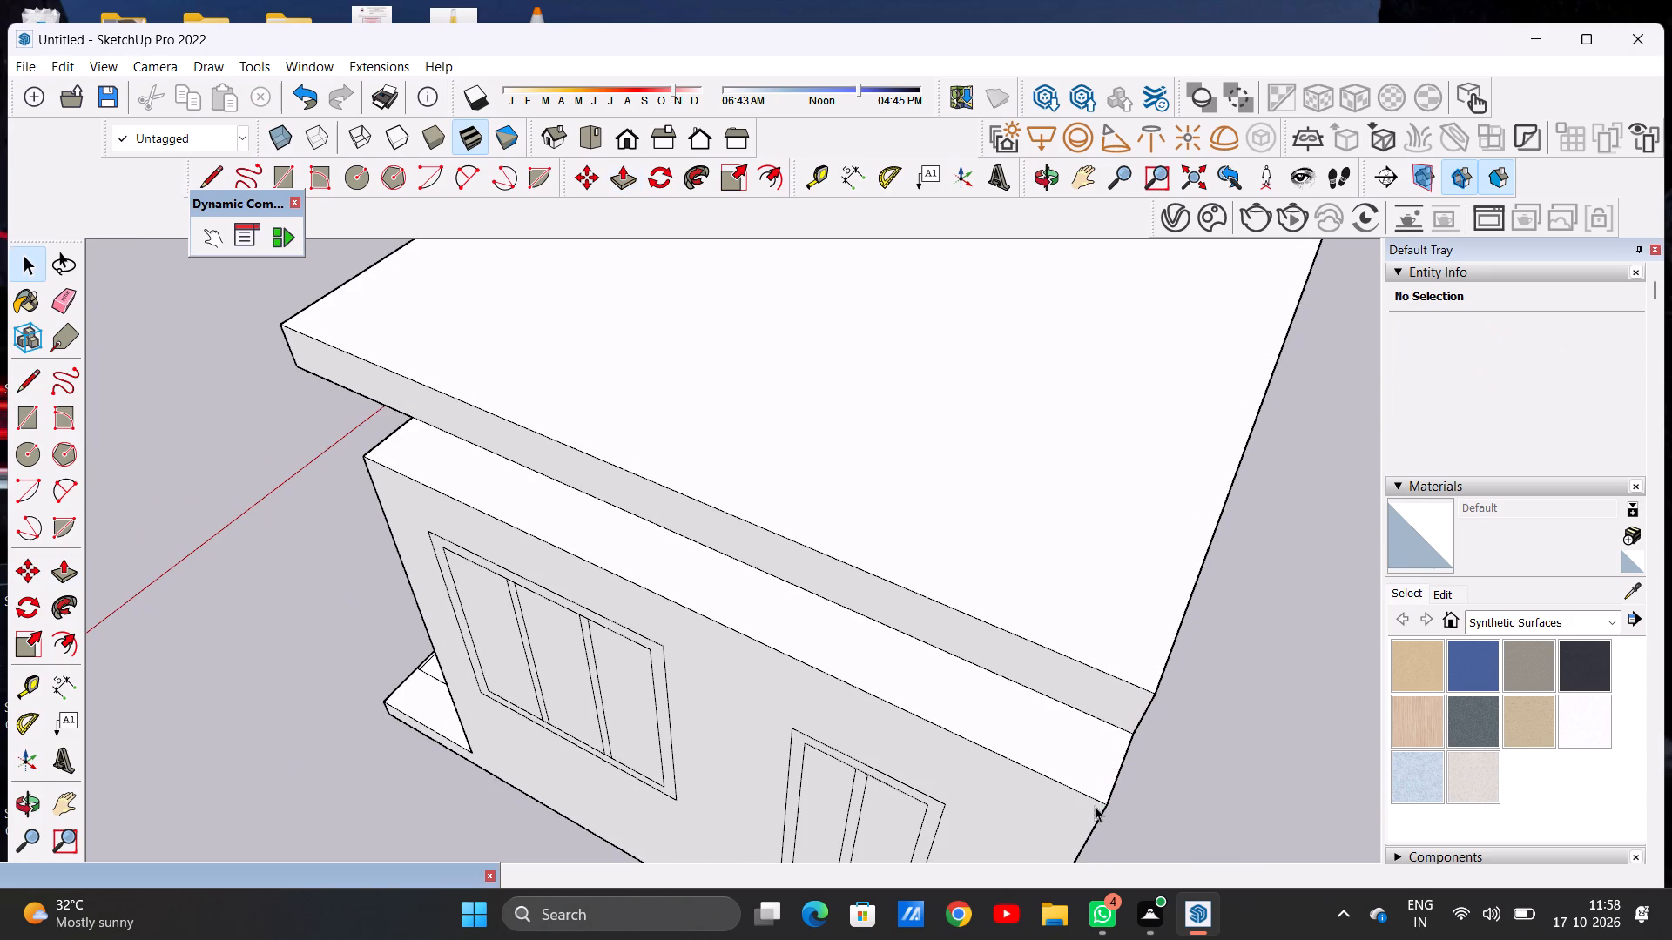
Examine the extended roof slab and the porch front from above, the front and the windowed side.
scroll(811, 751, down, 5)
scroll(713, 634, down, 6)
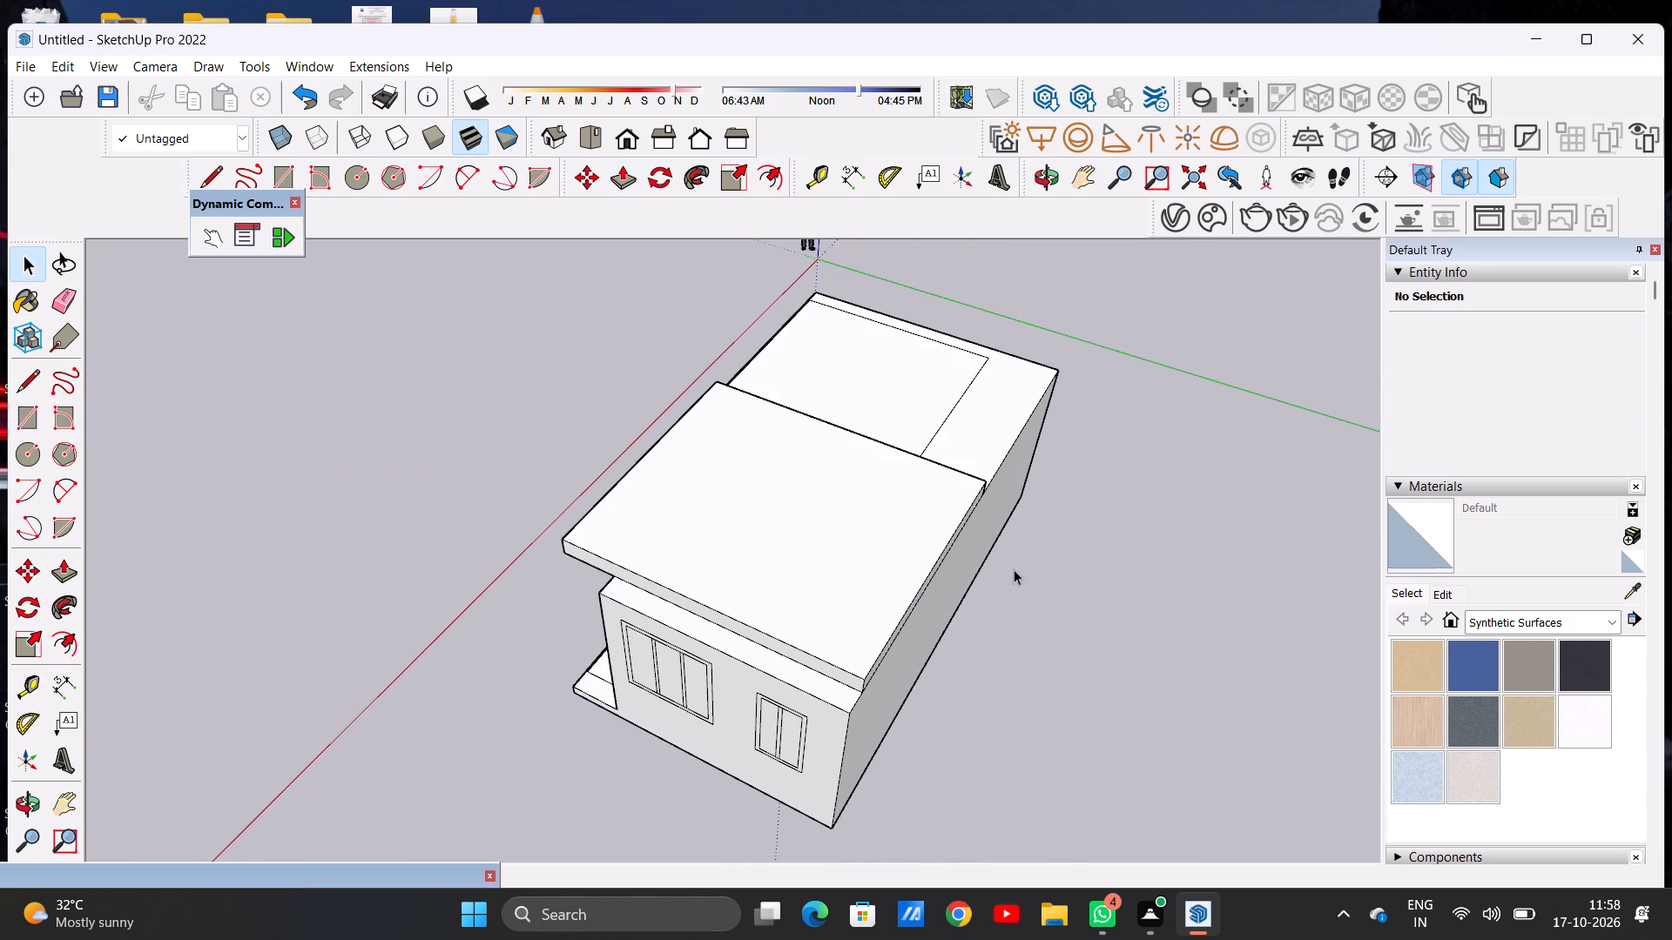
middle_drag(537, 606, 958, 601)
middle_drag(573, 610, 630, 610)
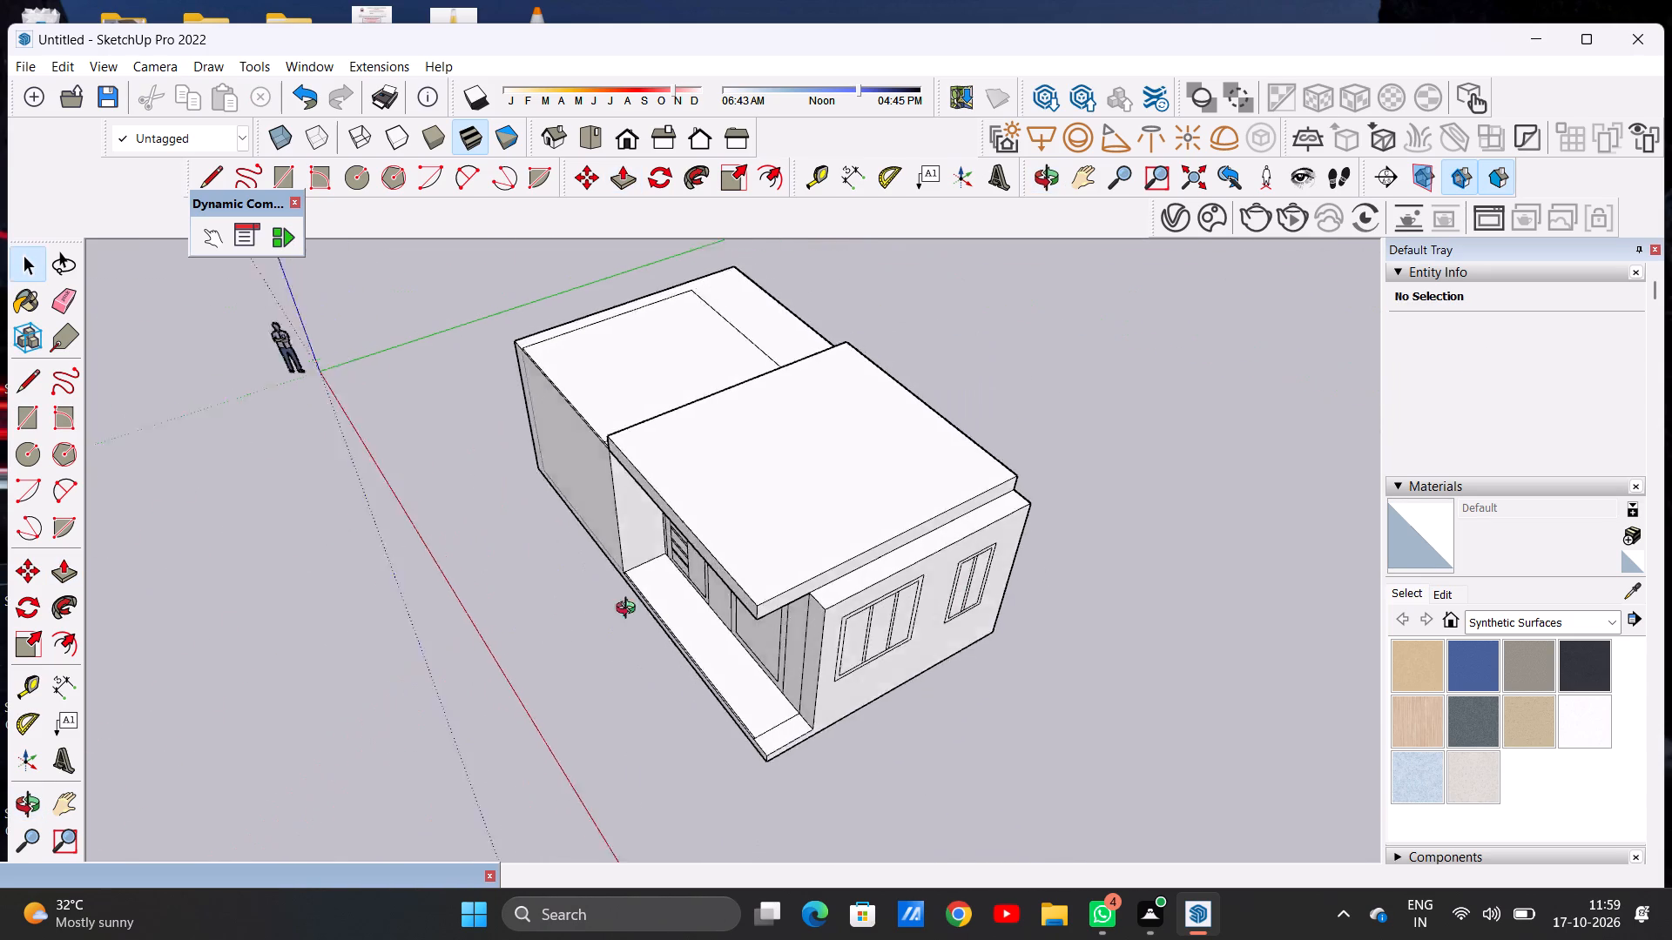
middle_drag(630, 610, 1030, 590)
middle_click(0, 0)
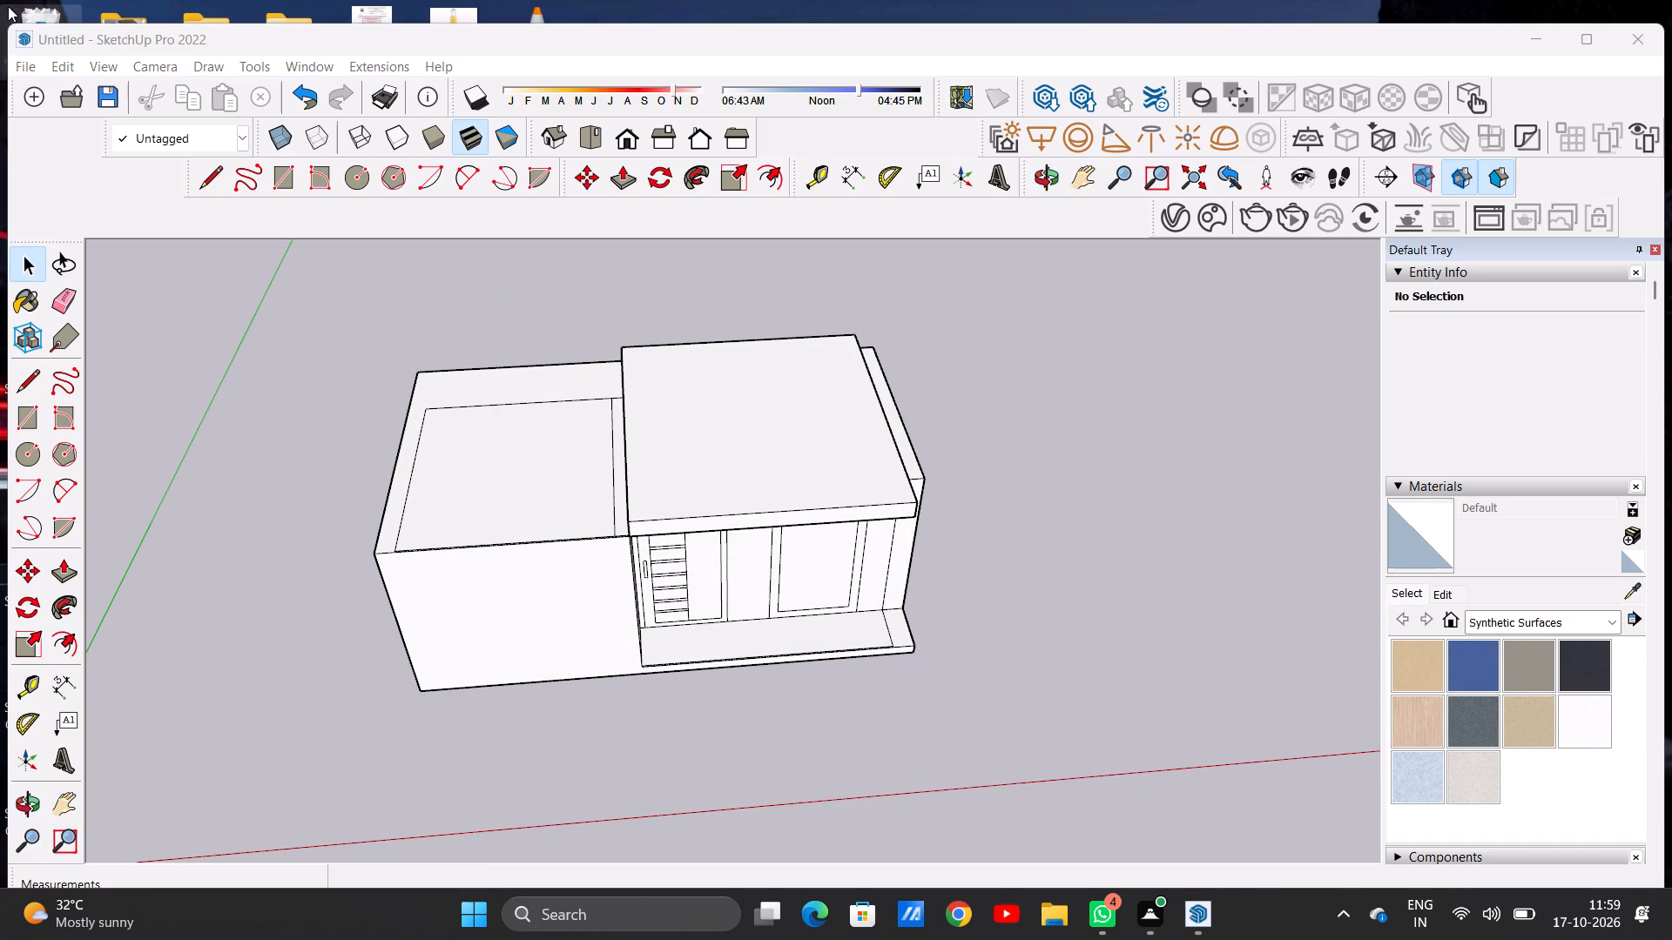
scroll(684, 546, down, 5)
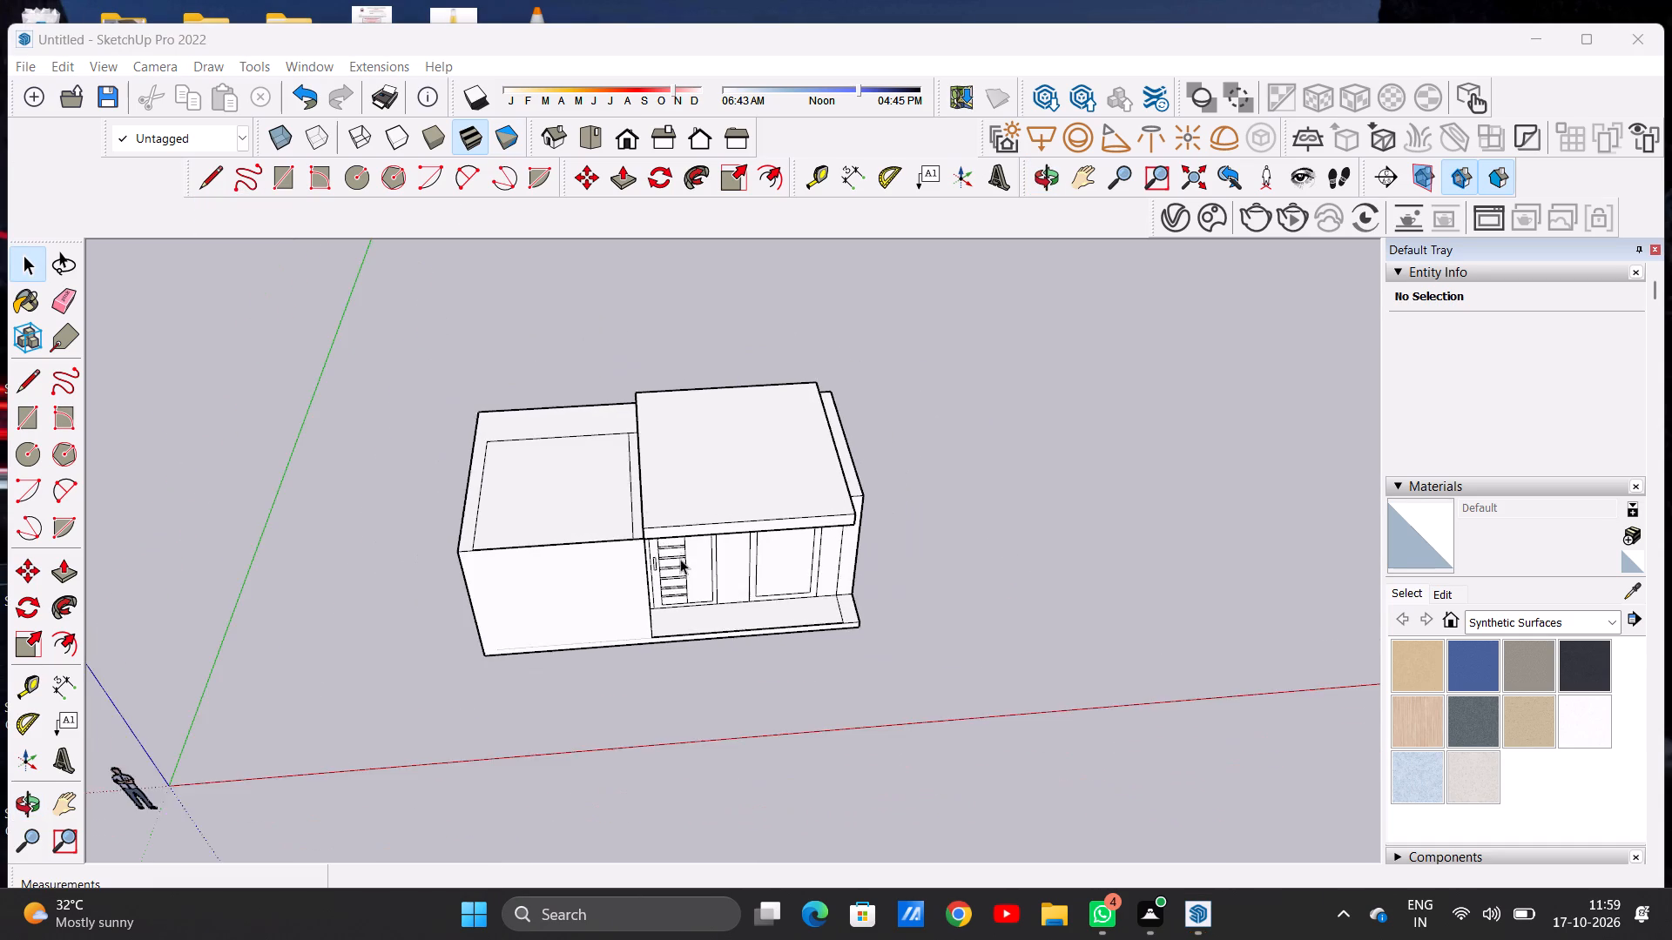
scroll(680, 559, down, 2)
scroll(696, 579, up, 5)
middle_drag(707, 556, 678, 376)
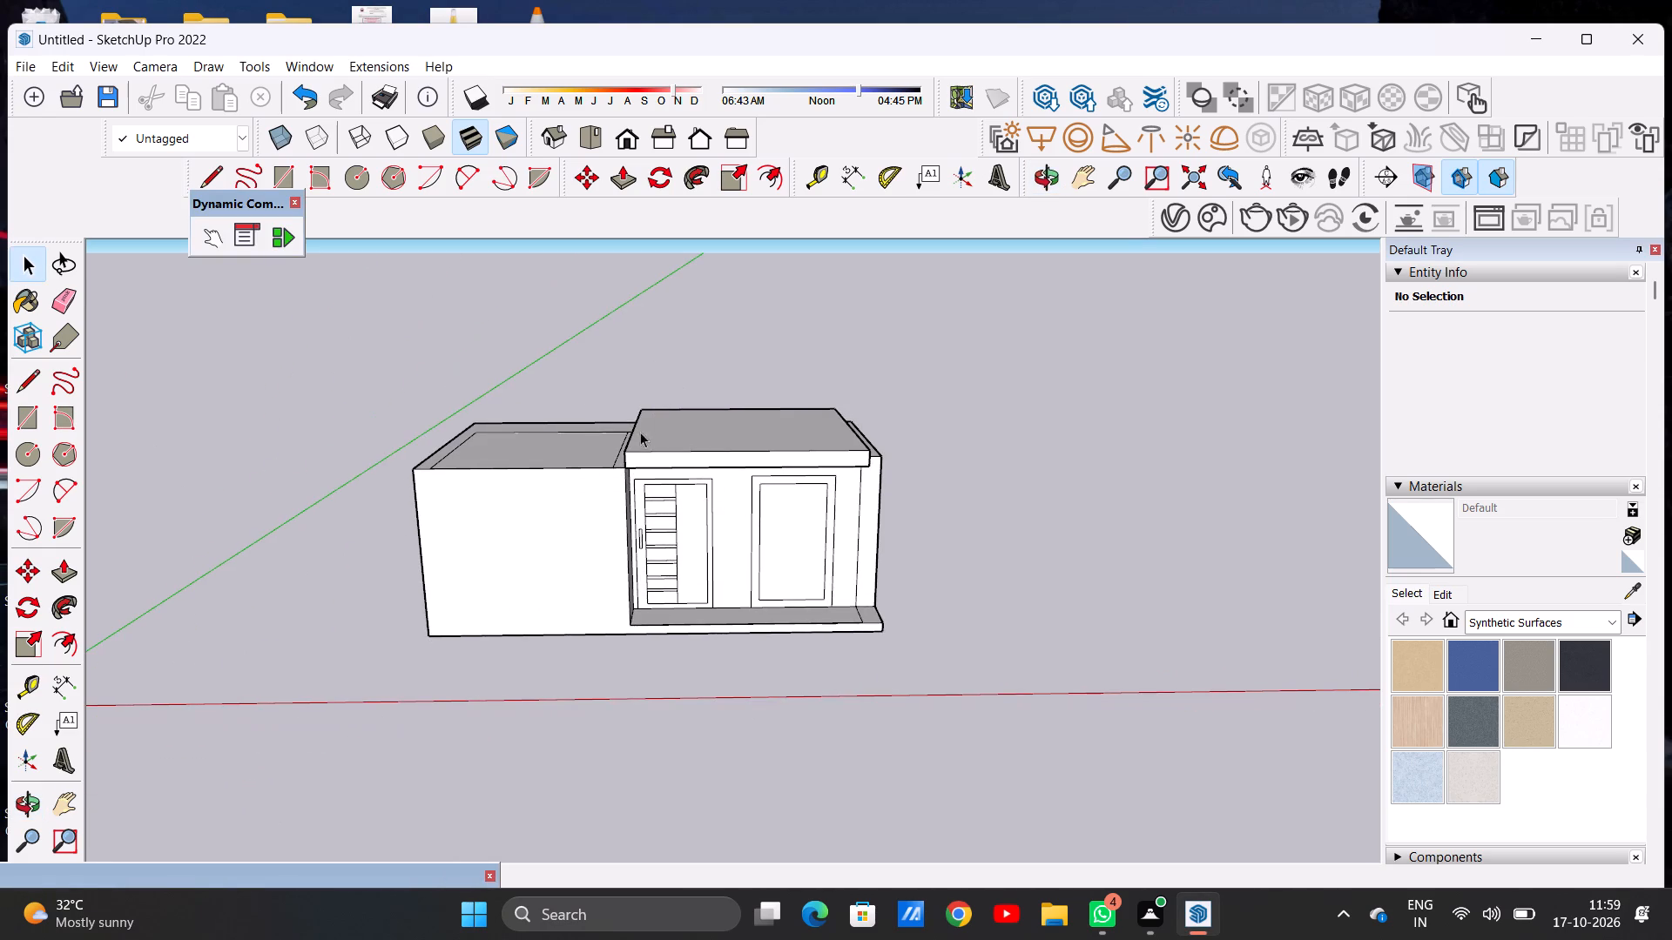
scroll(605, 480, up, 5)
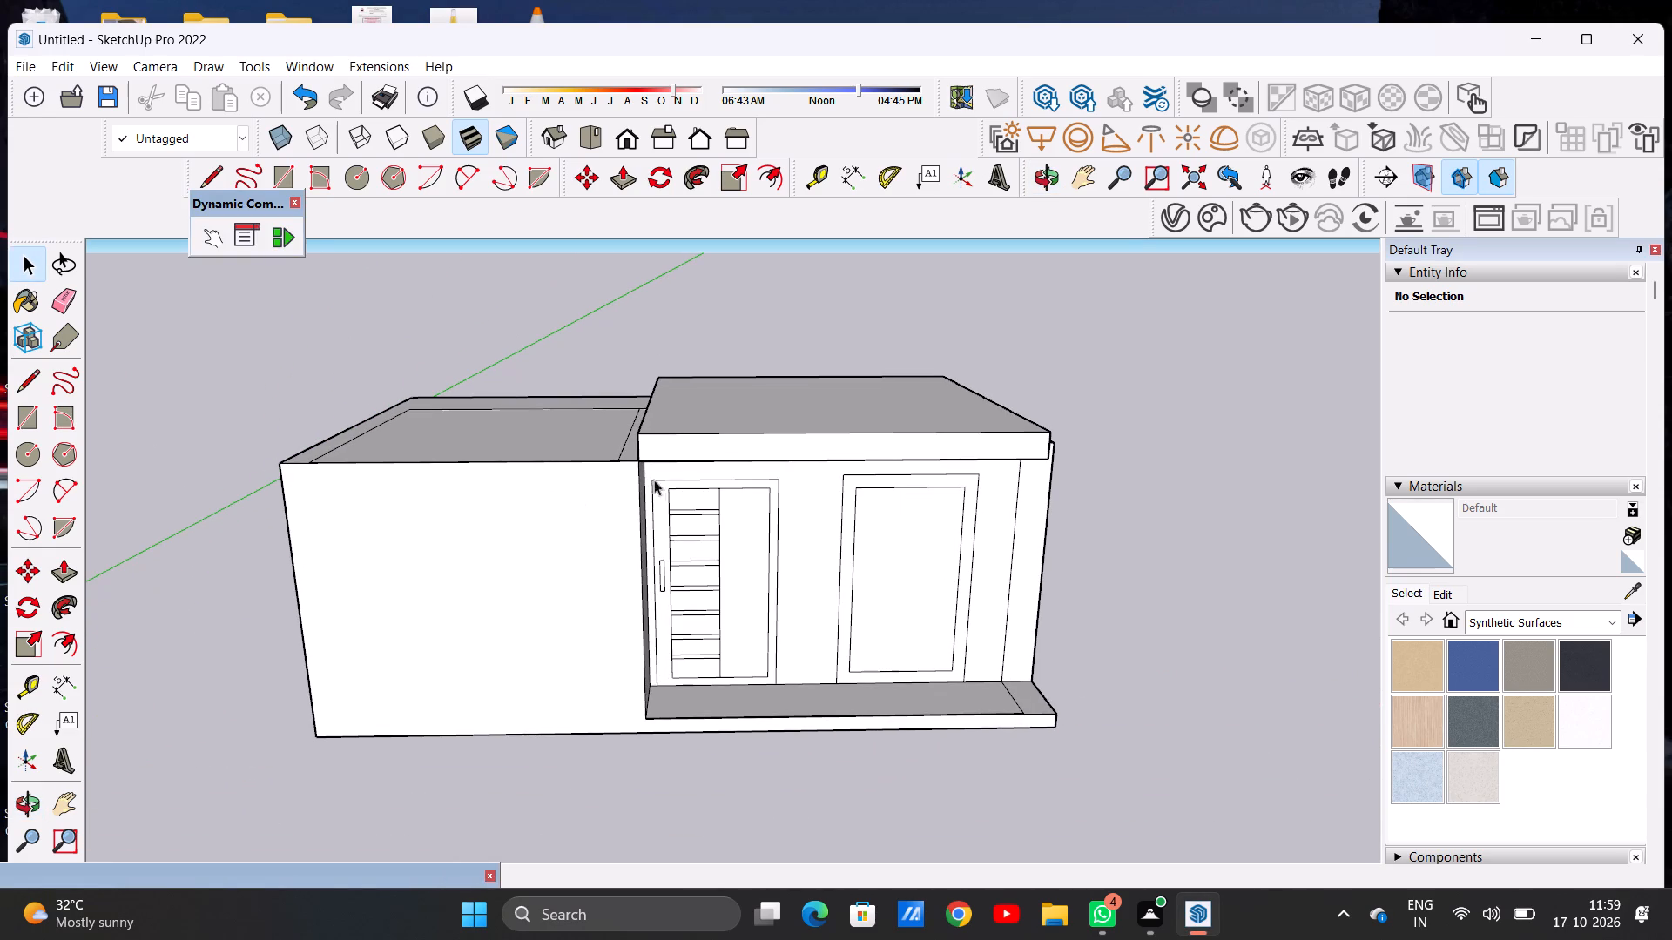
middle_drag(779, 561, 520, 657)
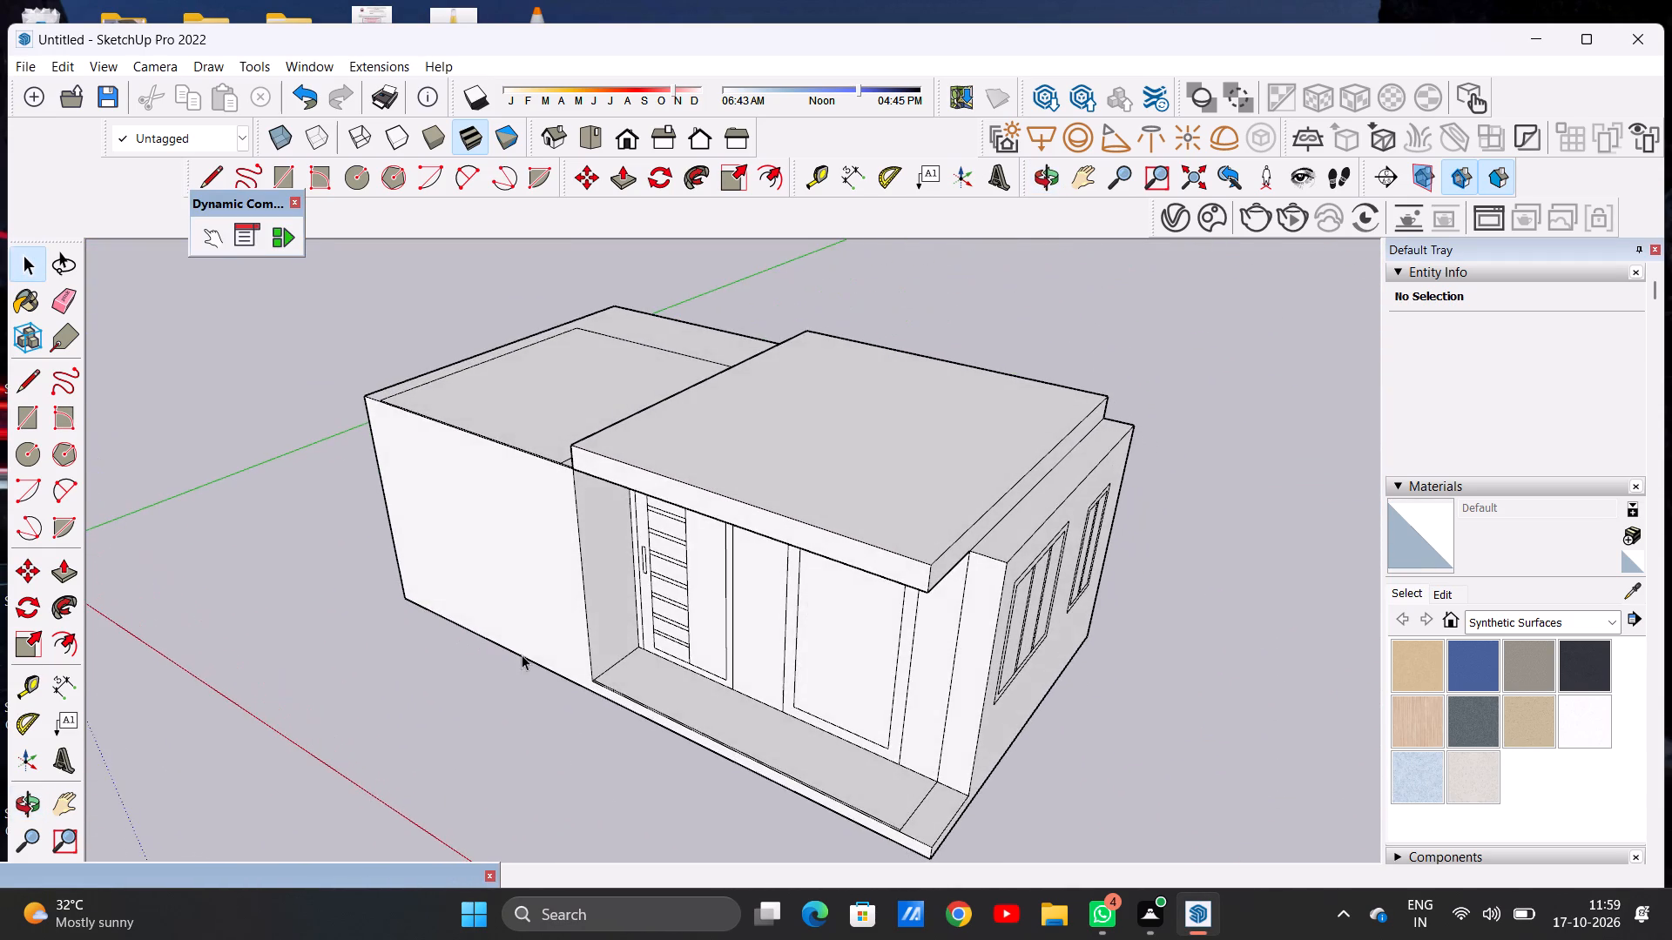
scroll(731, 646, down, 4)
scroll(692, 511, up, 5)
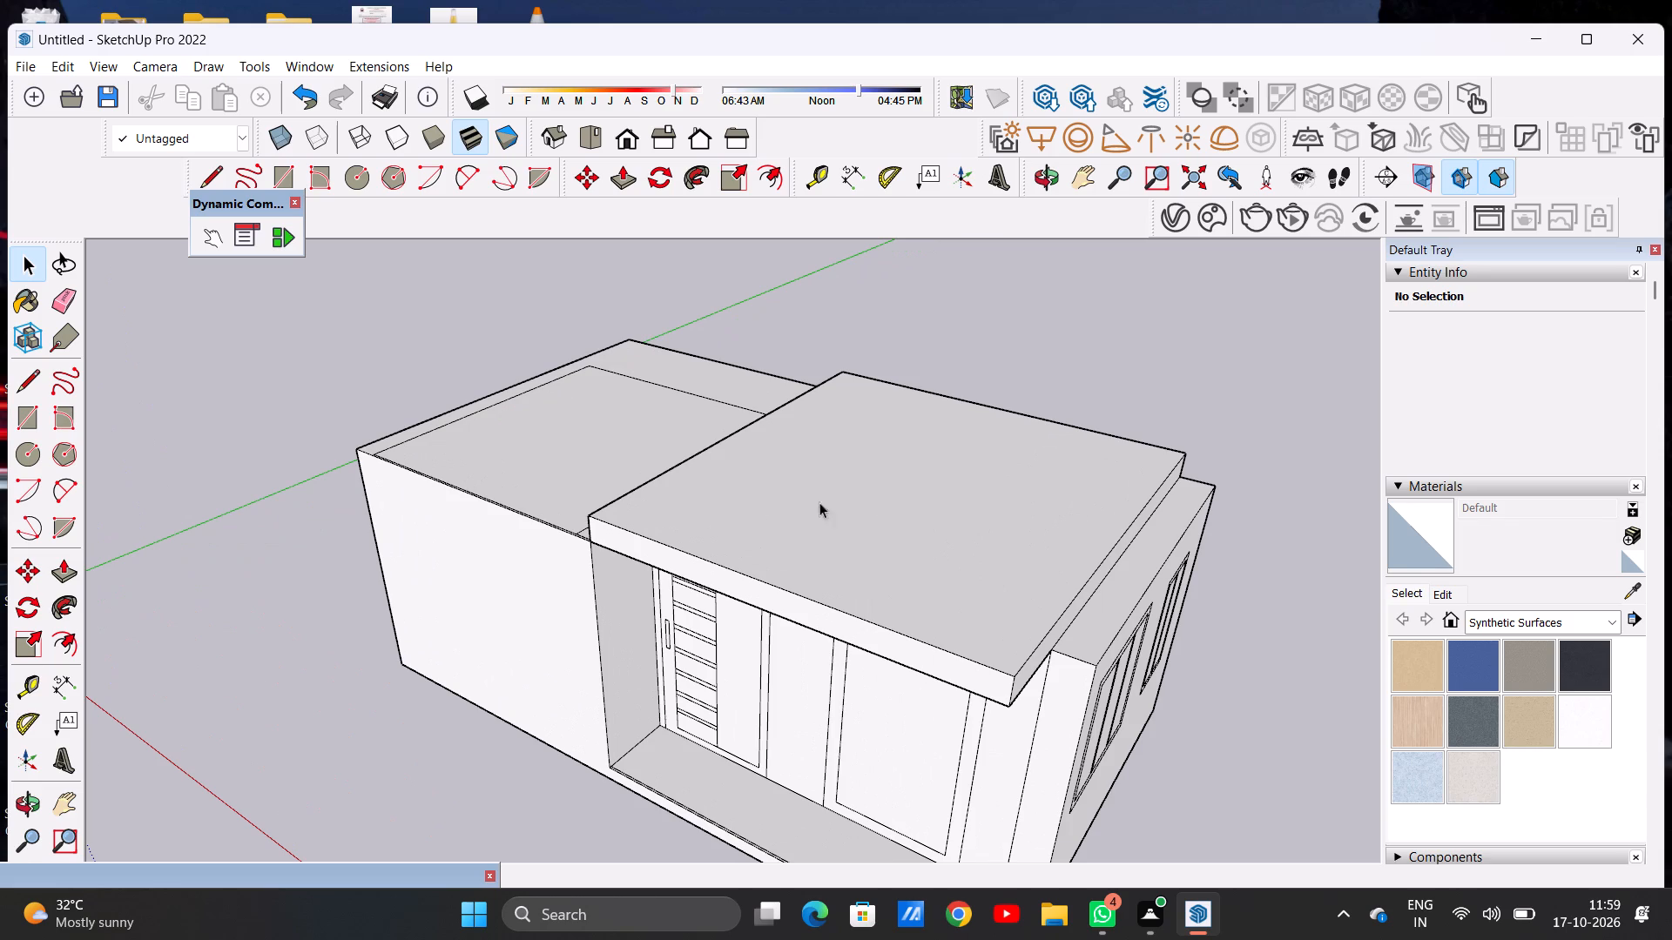
middle_drag(923, 489, 1028, 381)
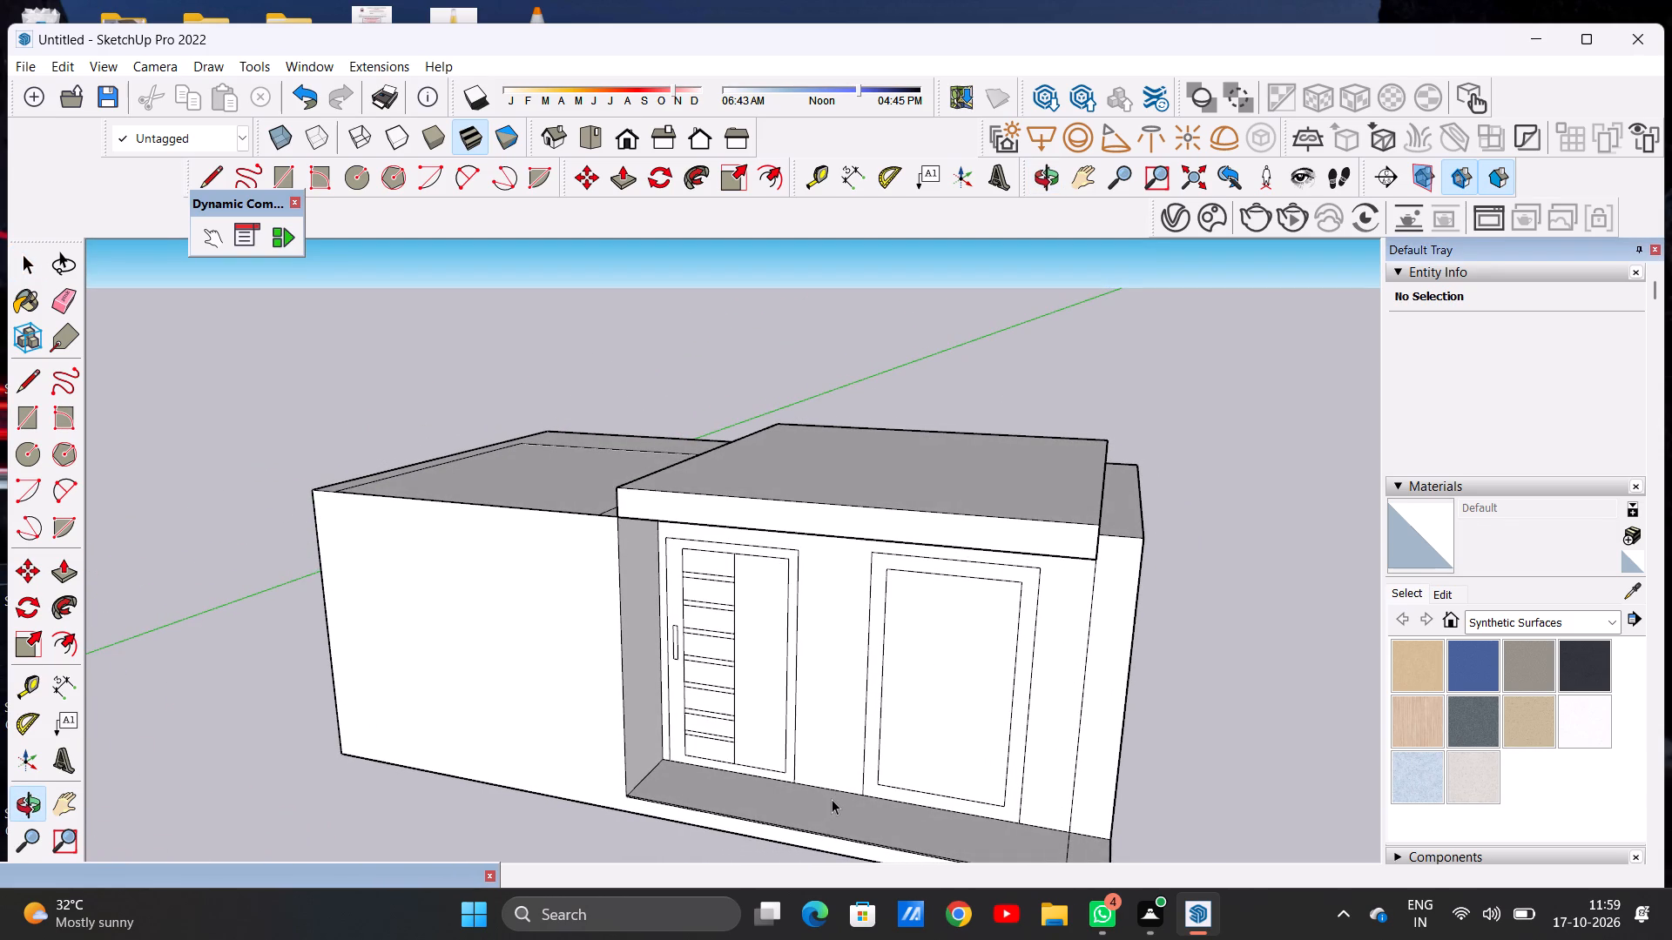
scroll(832, 799, down, 4)
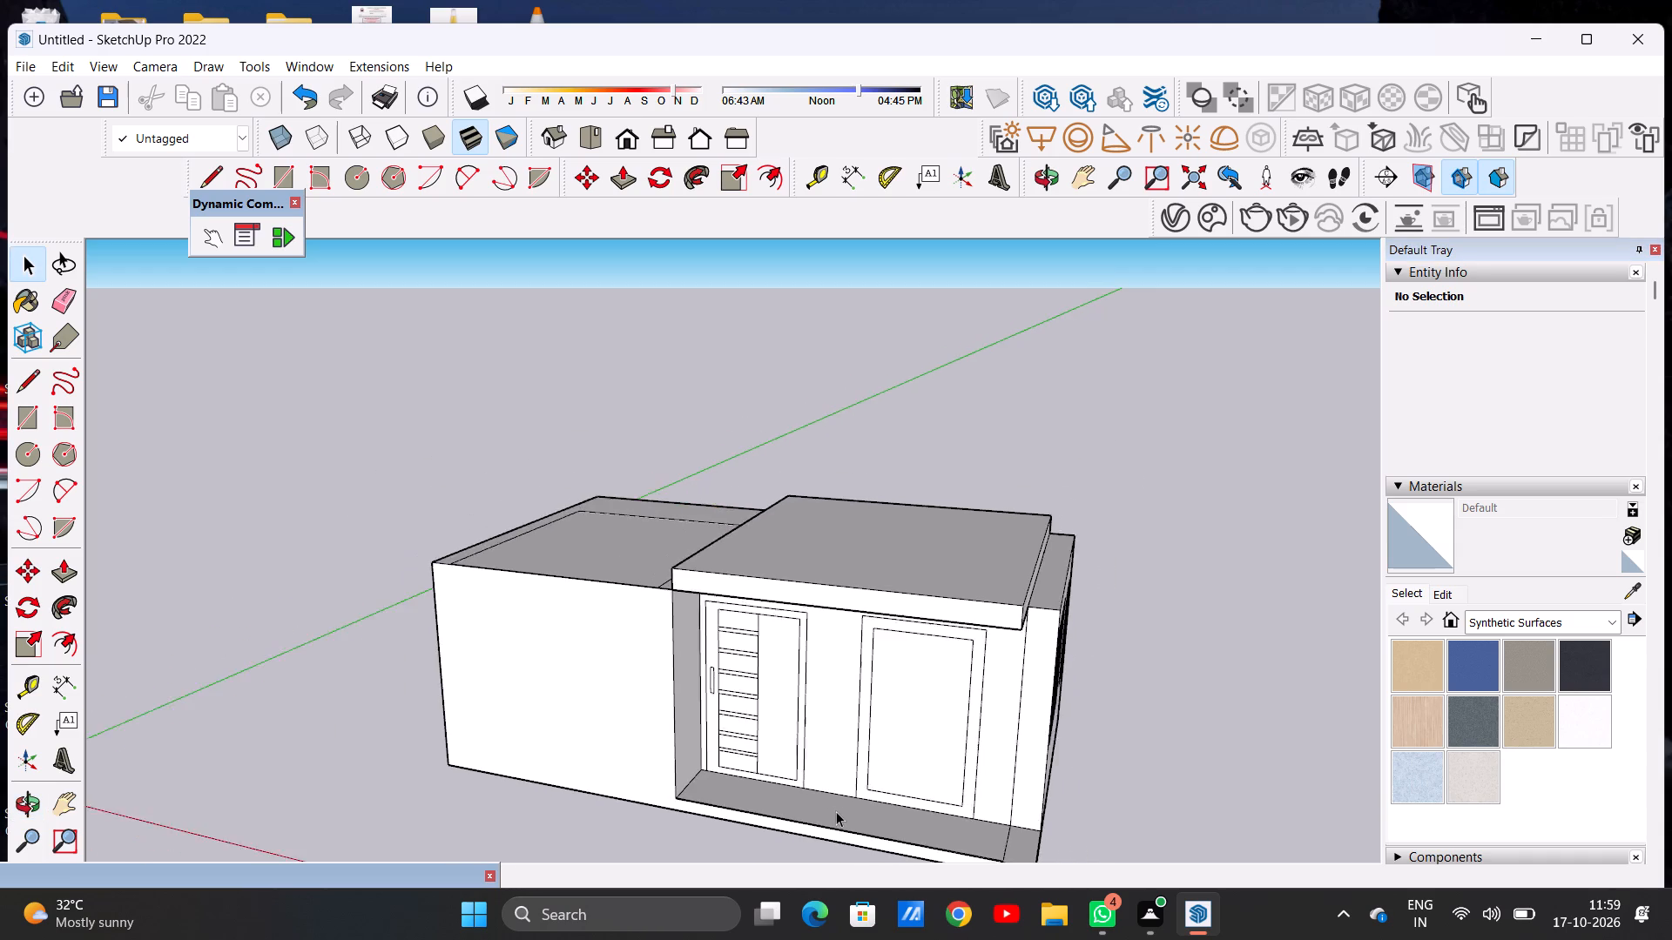
Push/Pull the exposed top face of the windowed side wall beside the roof slab upward by 10'.
scroll(972, 694, up, 5)
middle_drag(1042, 524, 828, 736)
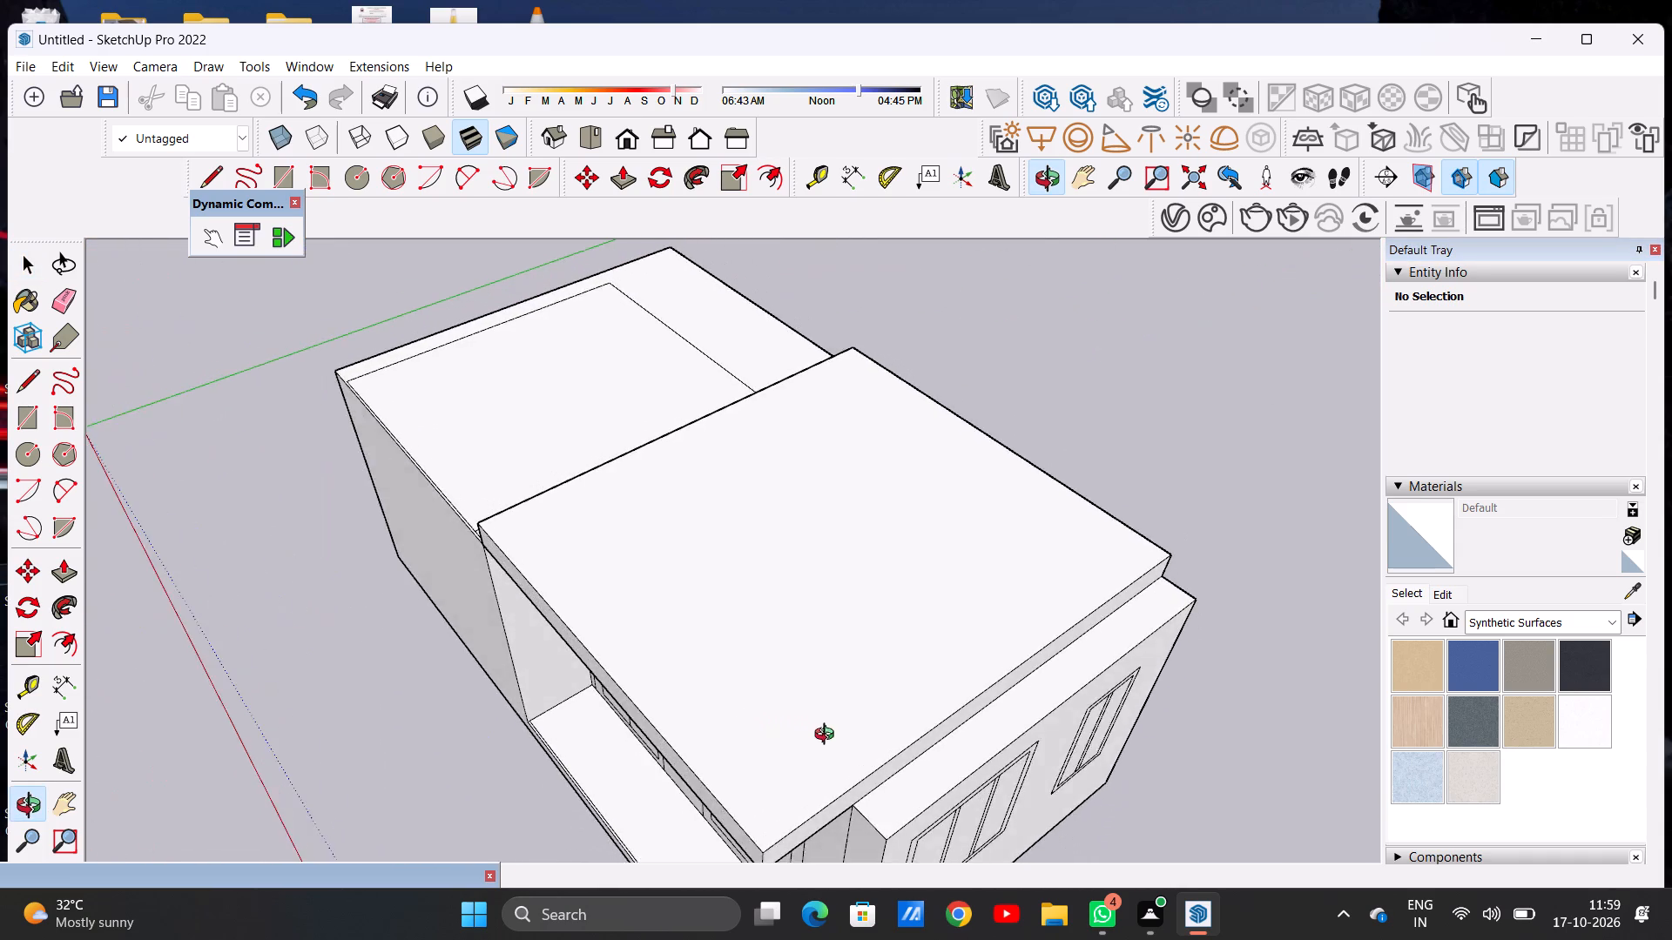
middle_drag(828, 736, 1035, 717)
scroll(1060, 681, up, 1)
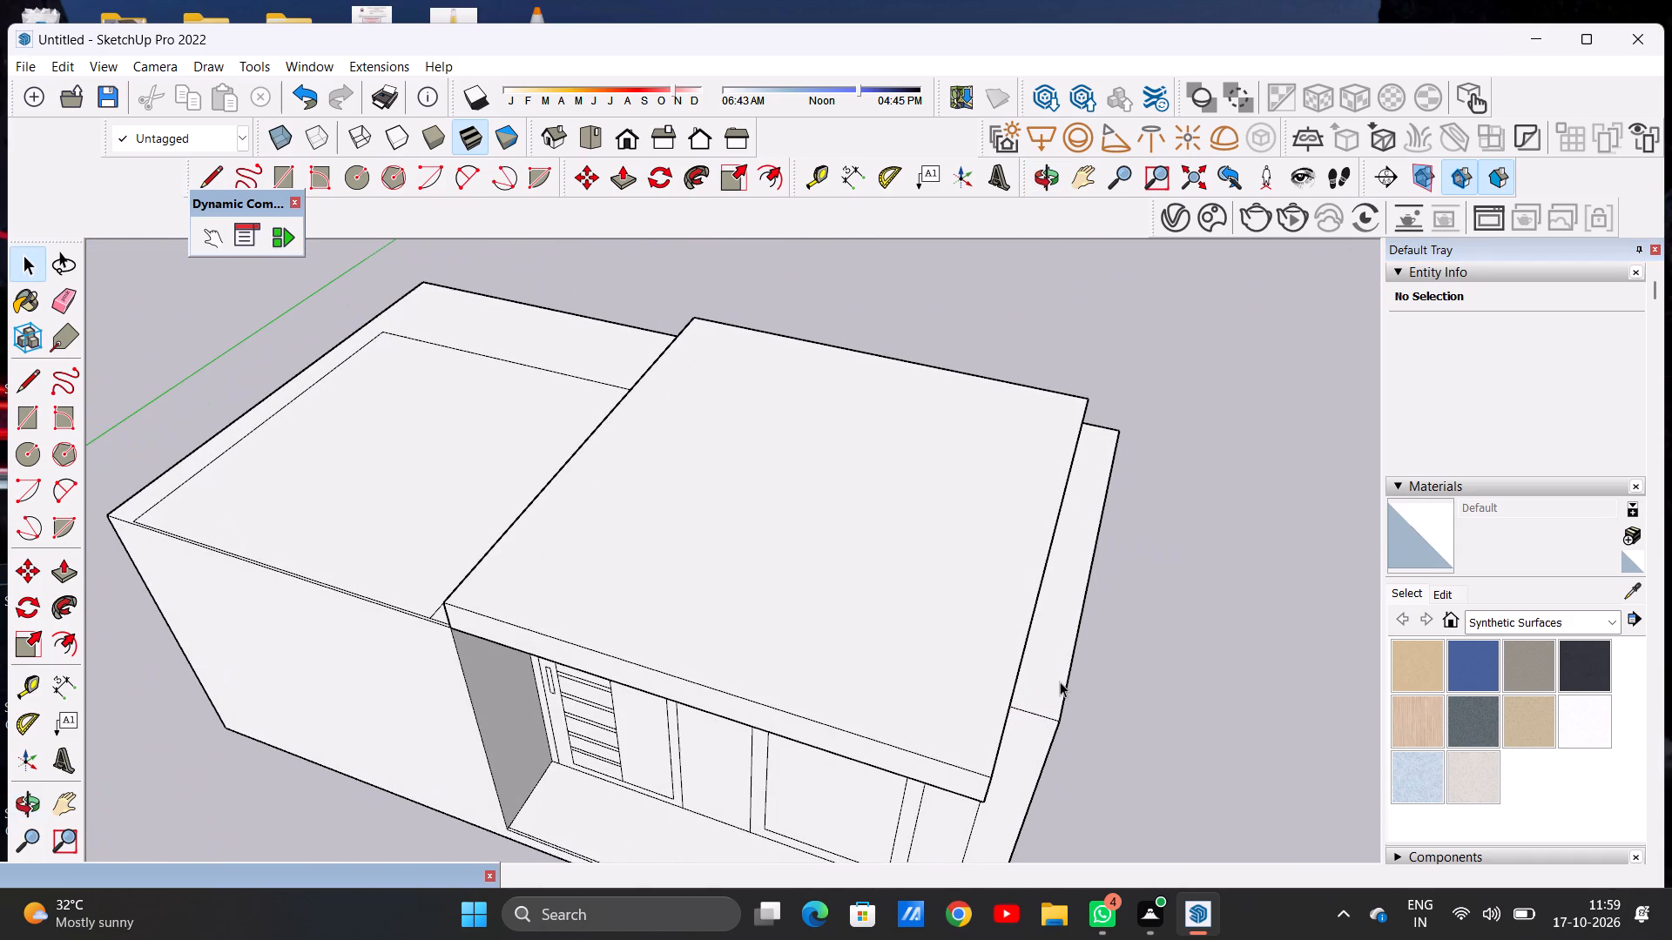
key(p)
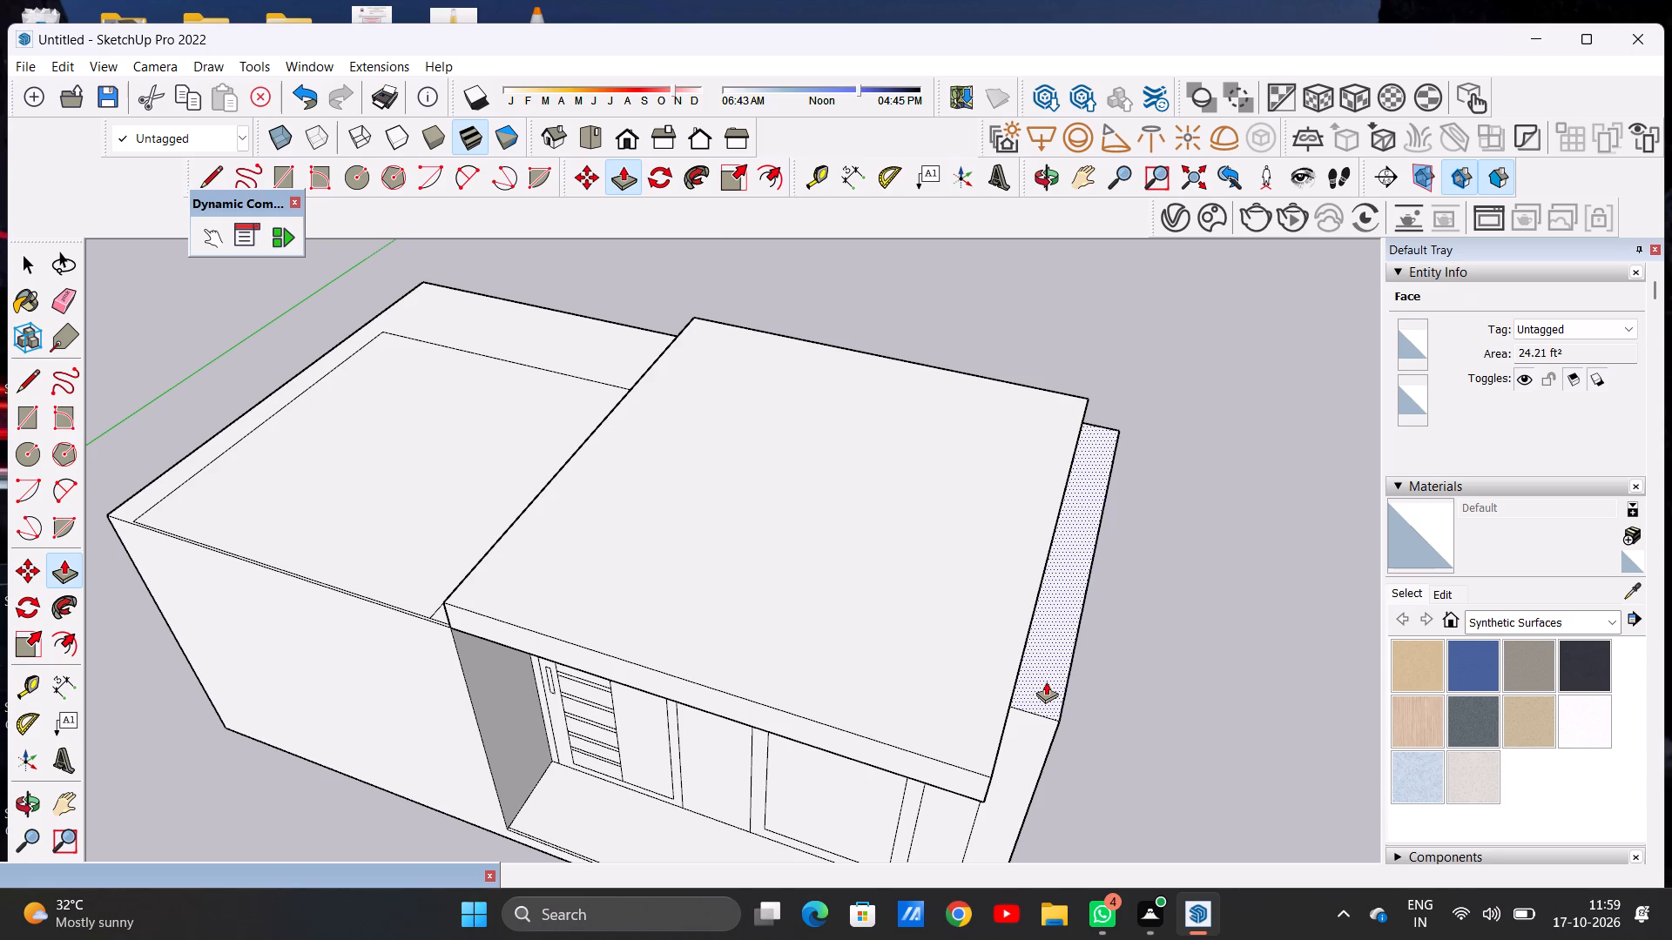
click(1046, 681)
scroll(1072, 565, down, 4)
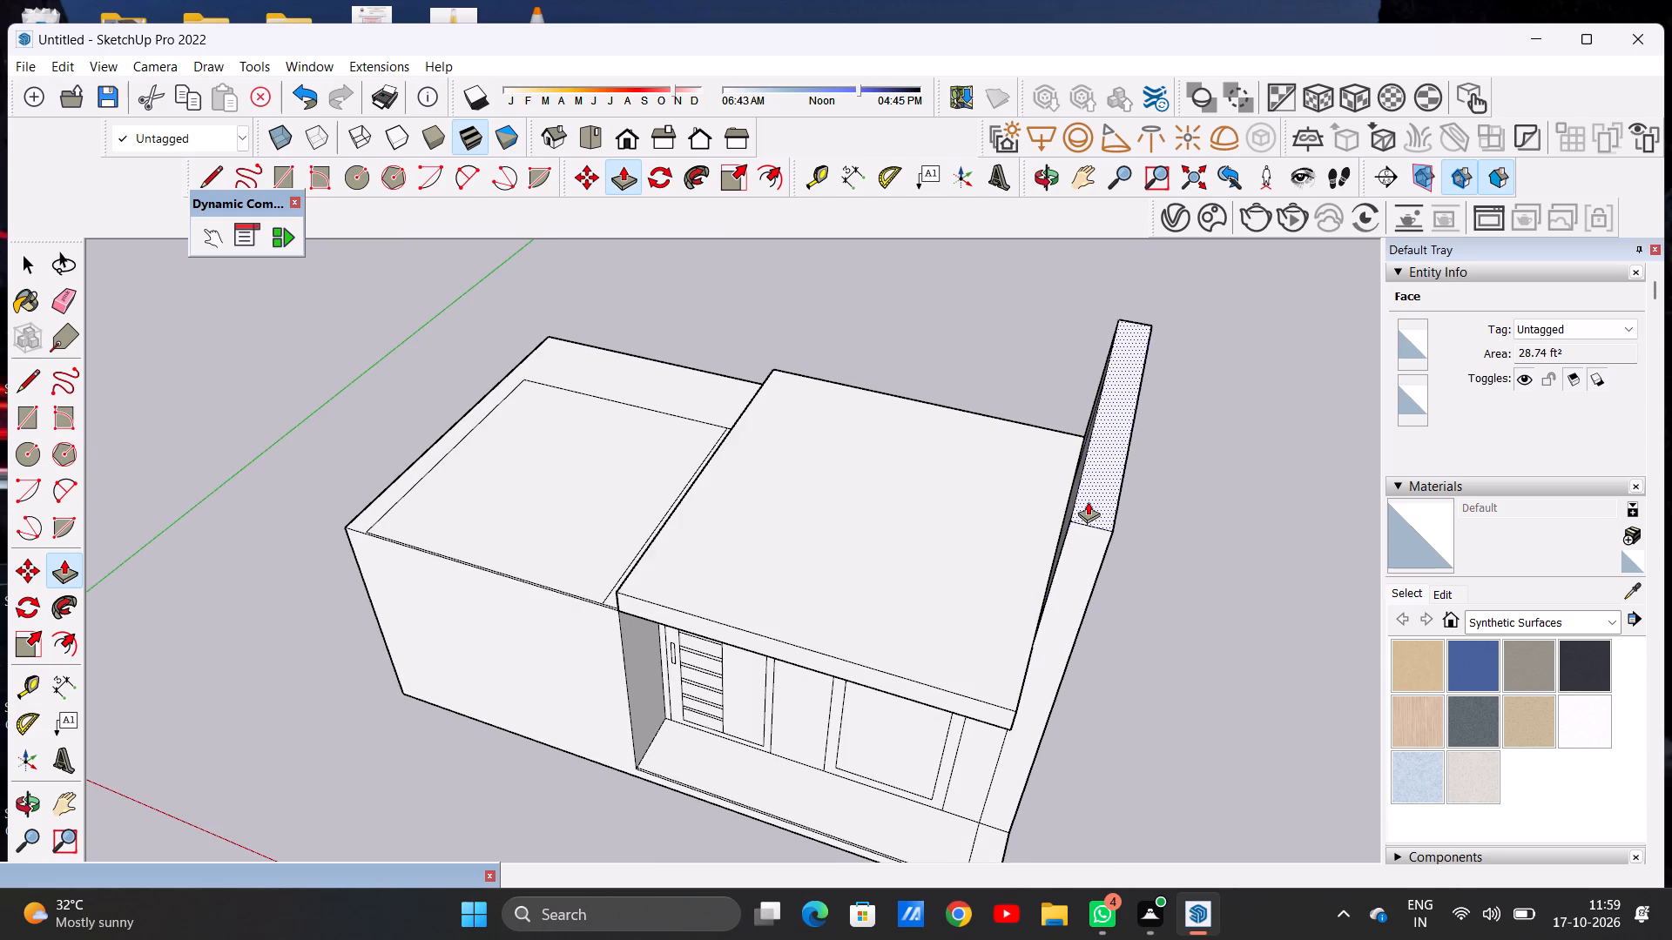
scroll(1069, 520, down, 2)
middle_drag(1069, 567, 1165, 413)
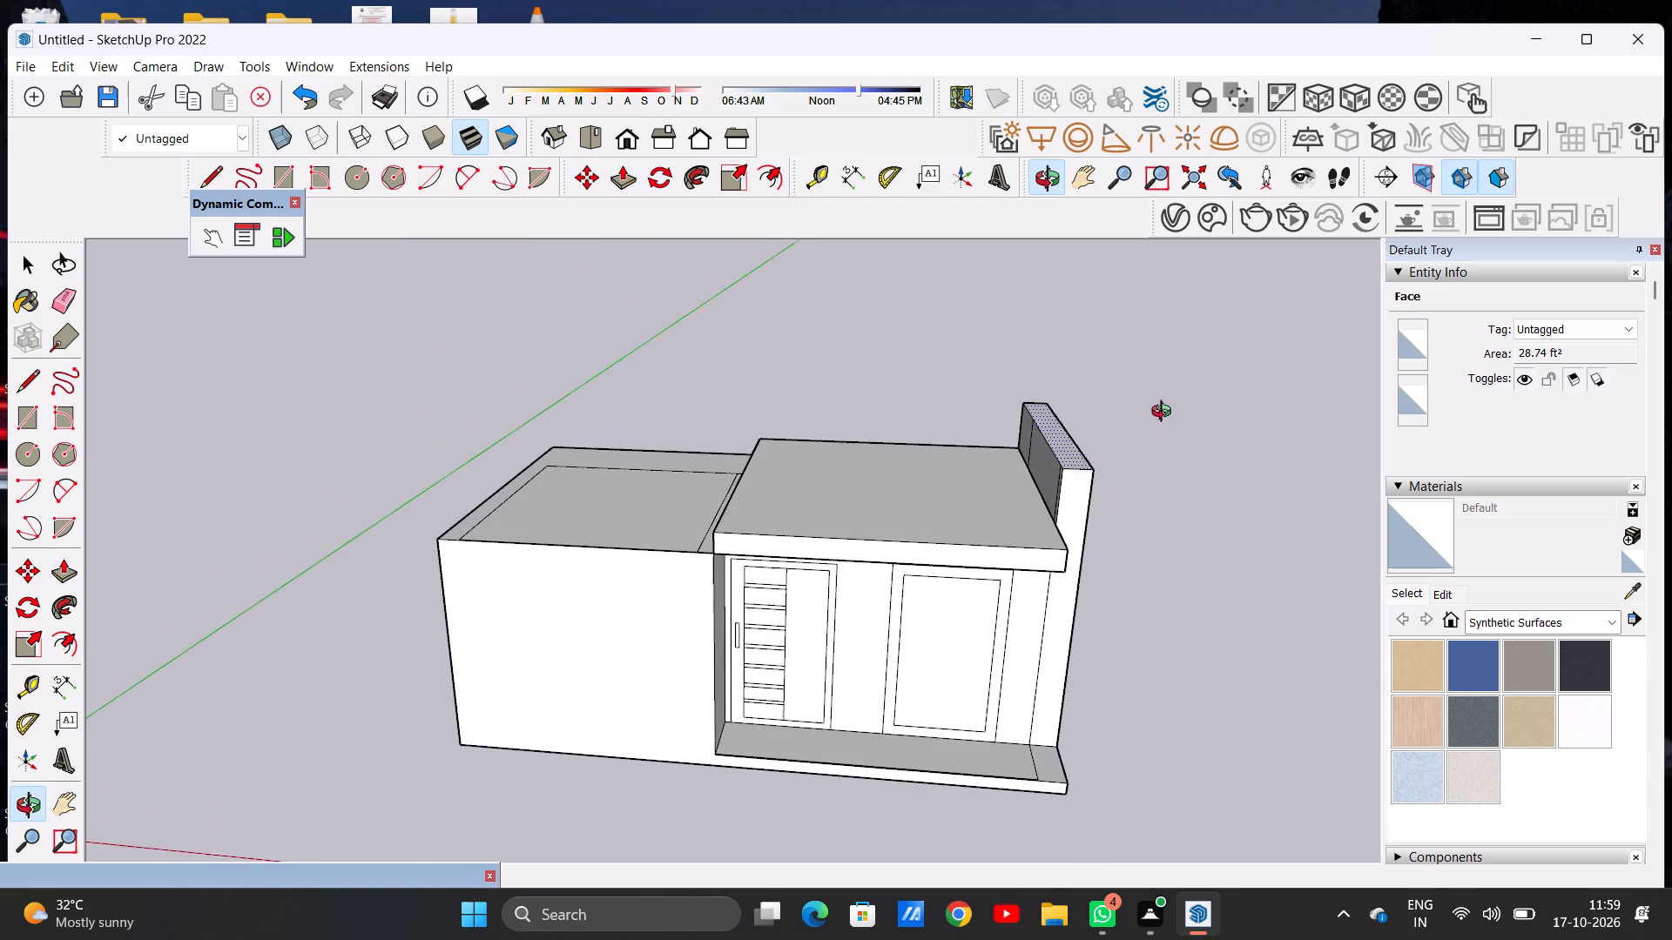
middle_drag(1165, 413, 1163, 413)
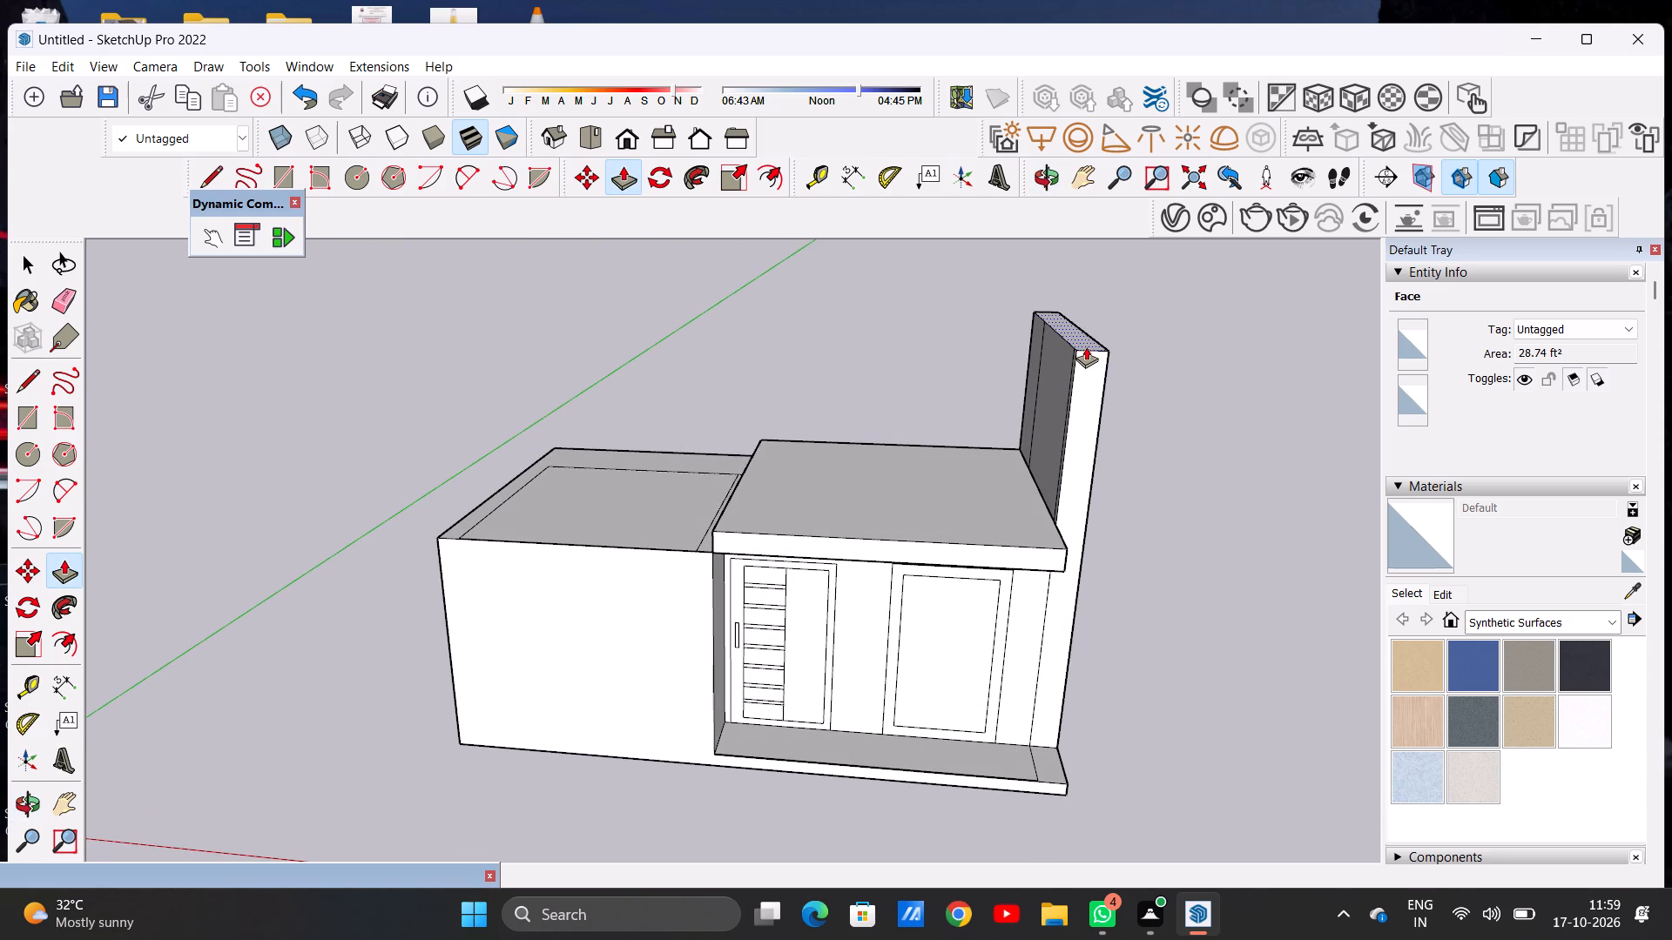
text(10')
key(Return)
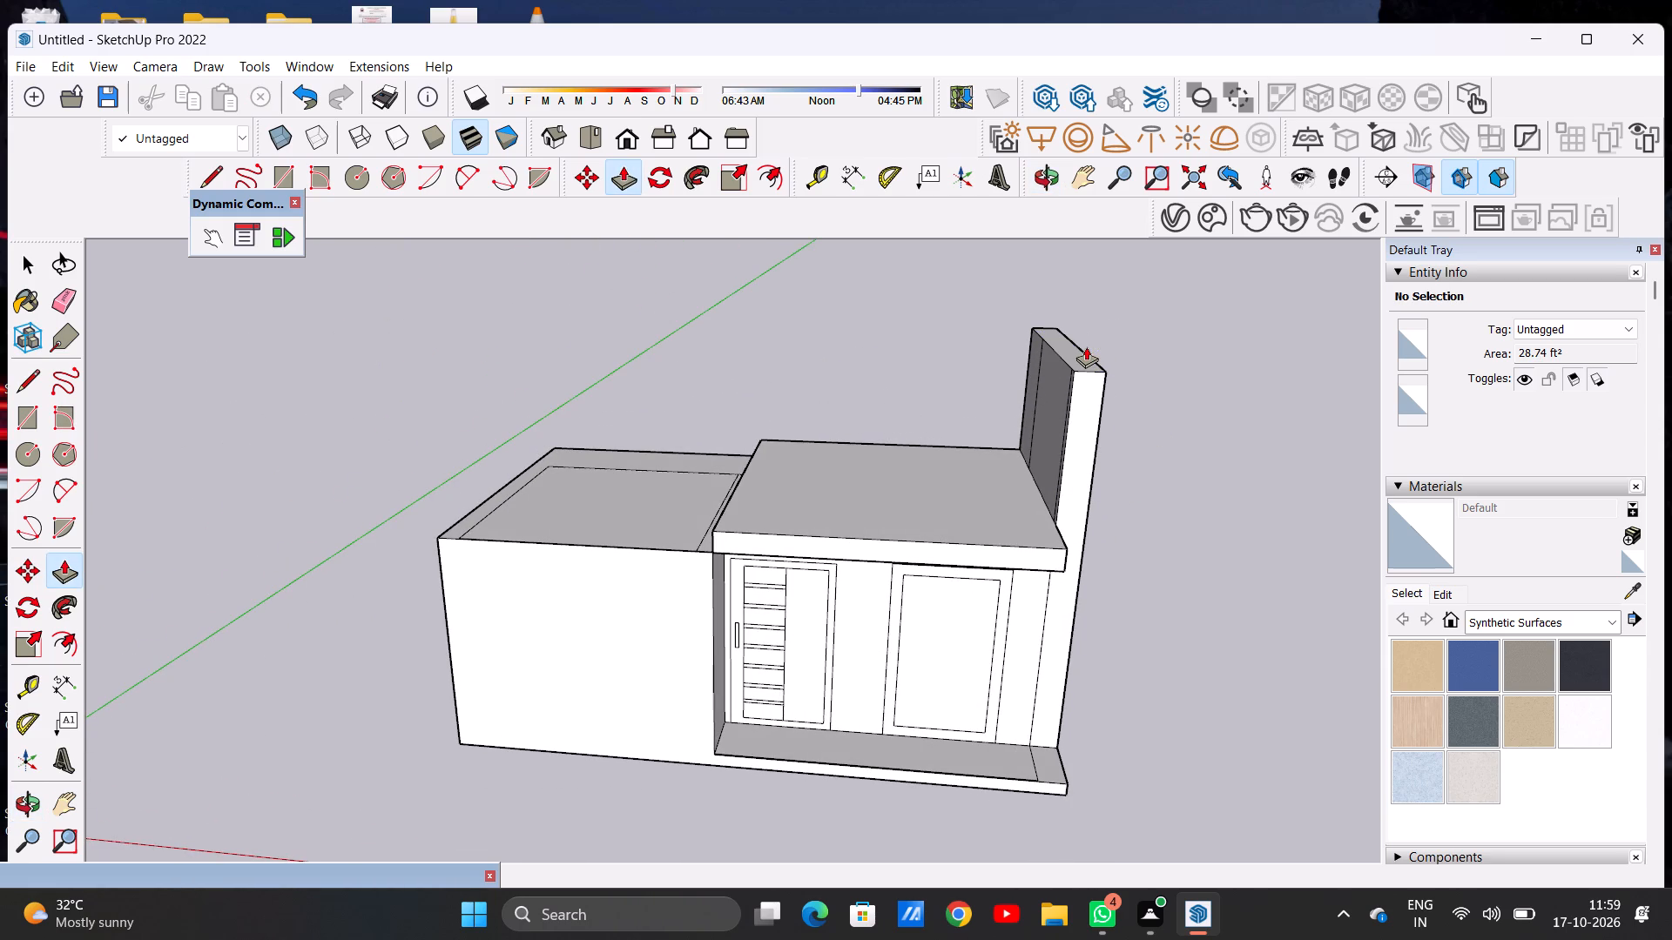
Push/Pull the top face of the raised side wall slightly higher, freehand.
click(1077, 346)
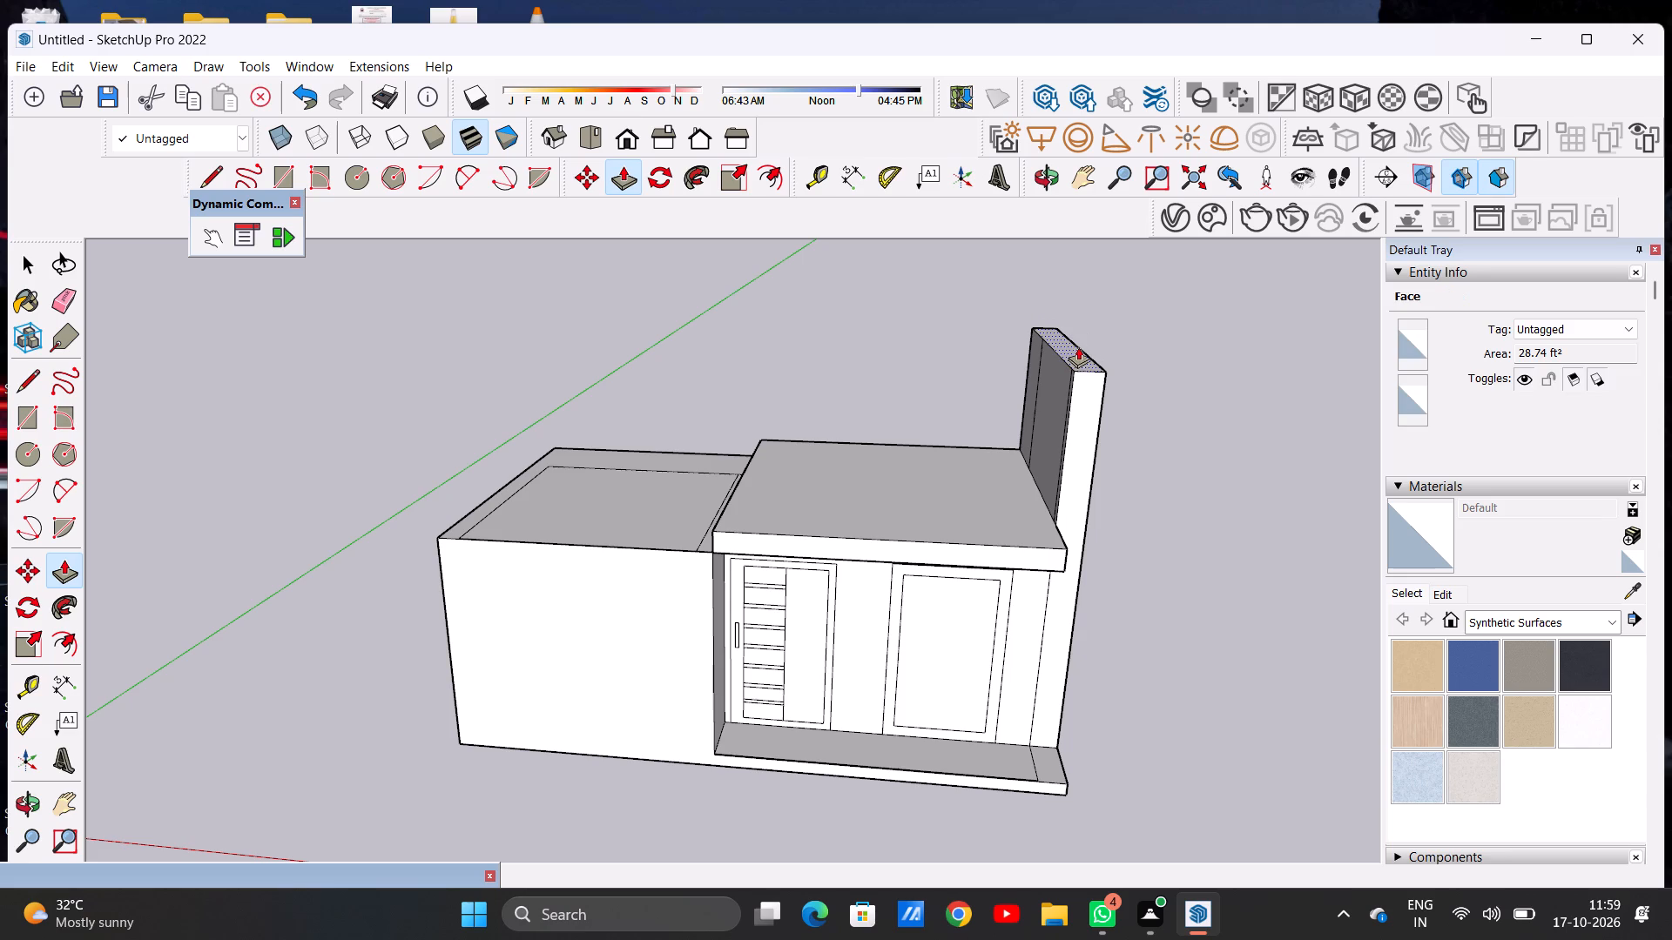
click(1101, 305)
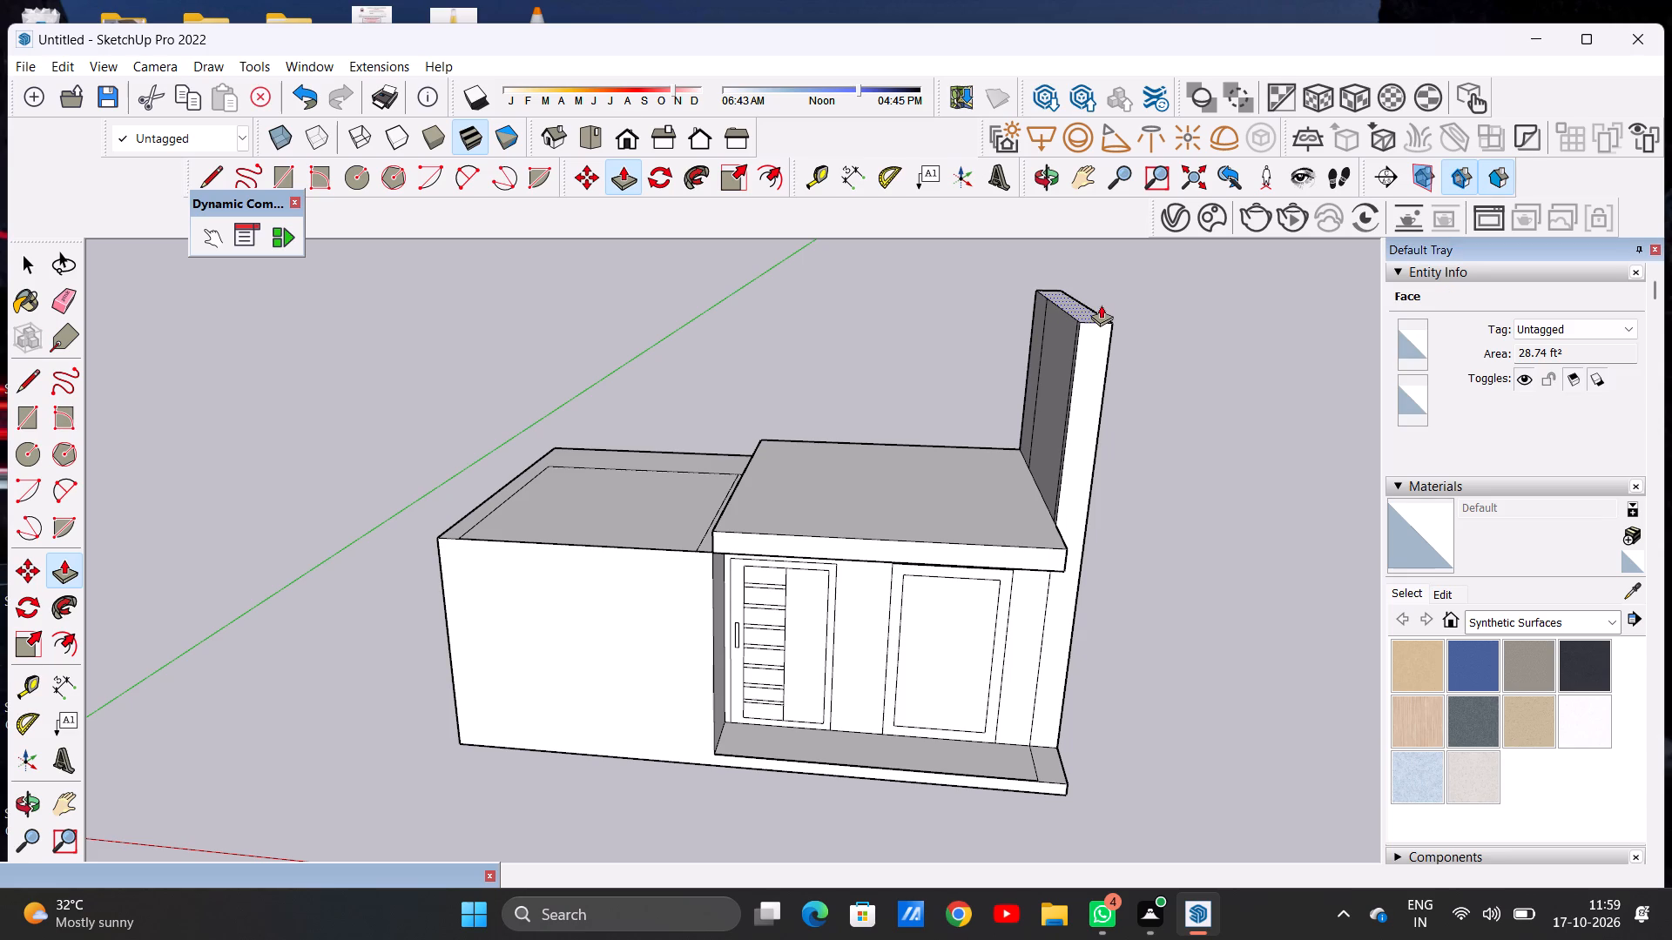
key(space)
Examine where the raised side wall meets the roof slab from the inner side, above and the front.
scroll(879, 487, down, 6)
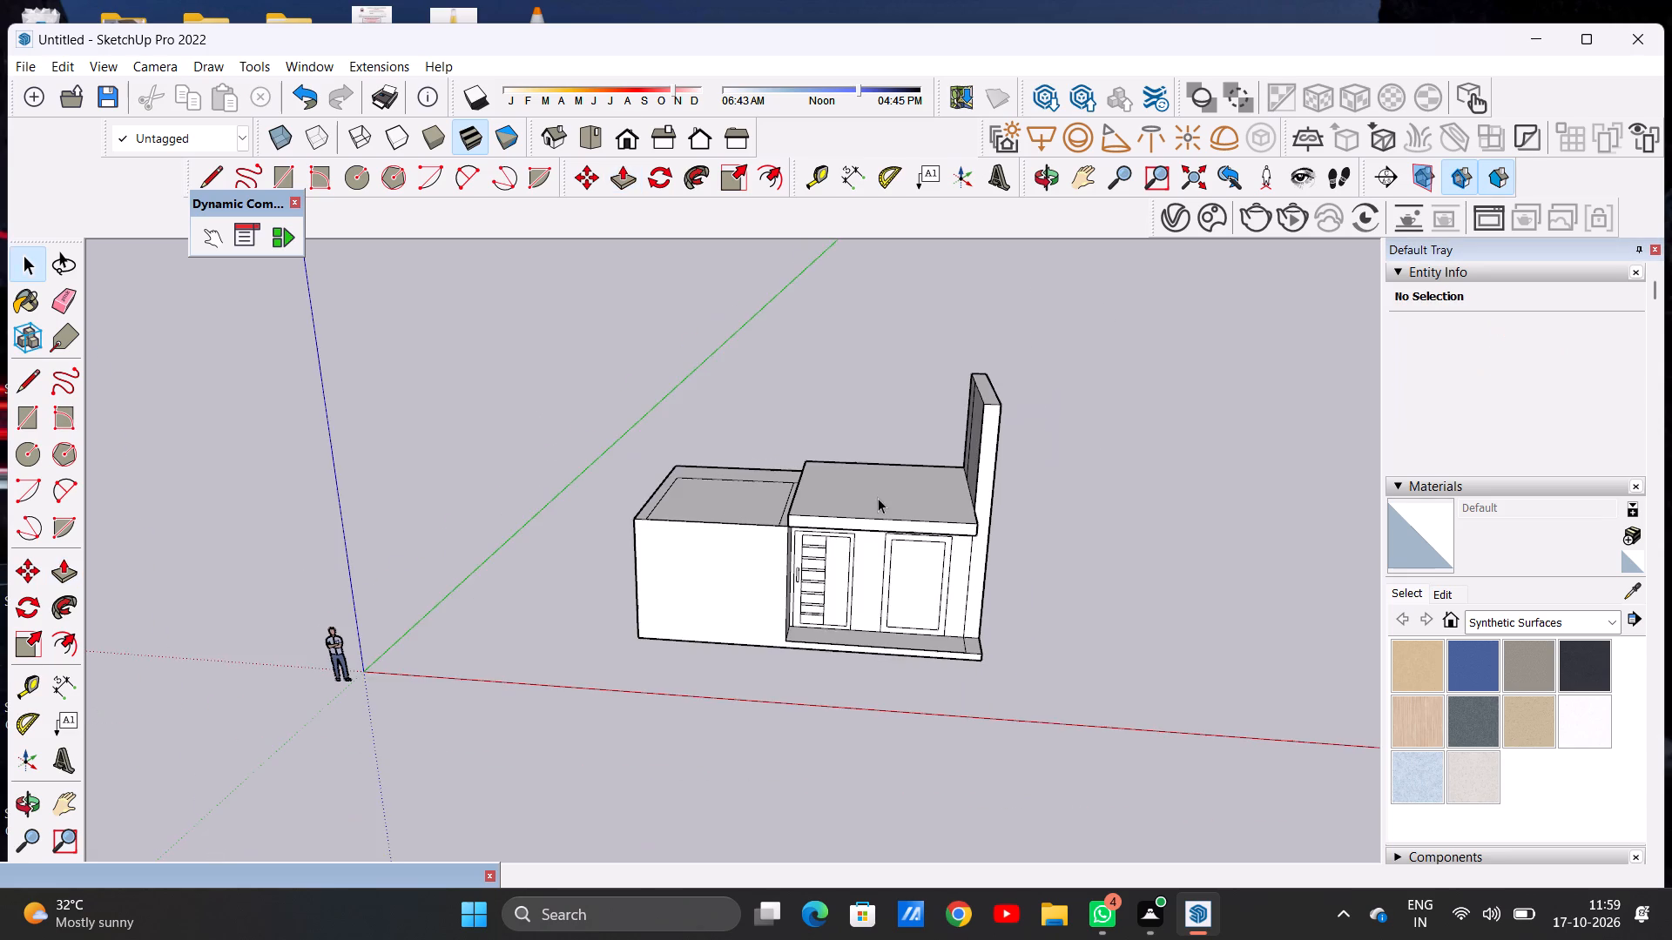
middle_drag(735, 407, 1035, 532)
scroll(858, 392, up, 6)
middle_drag(670, 399, 694, 417)
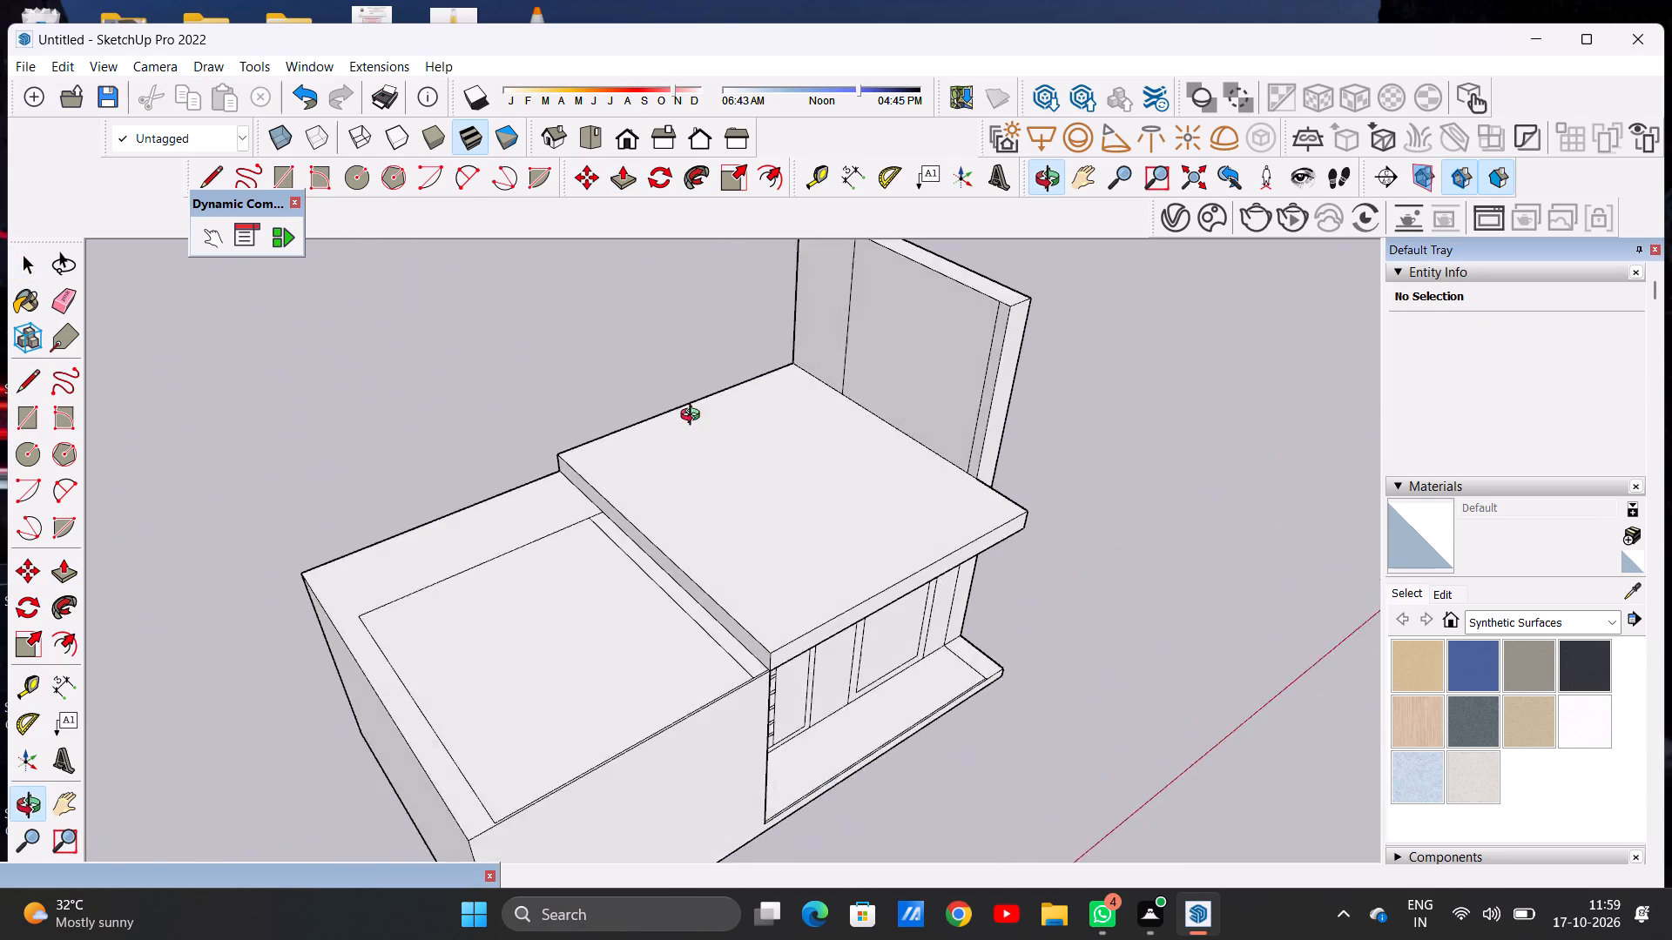
middle_drag(694, 417, 610, 479)
scroll(845, 408, up, 2)
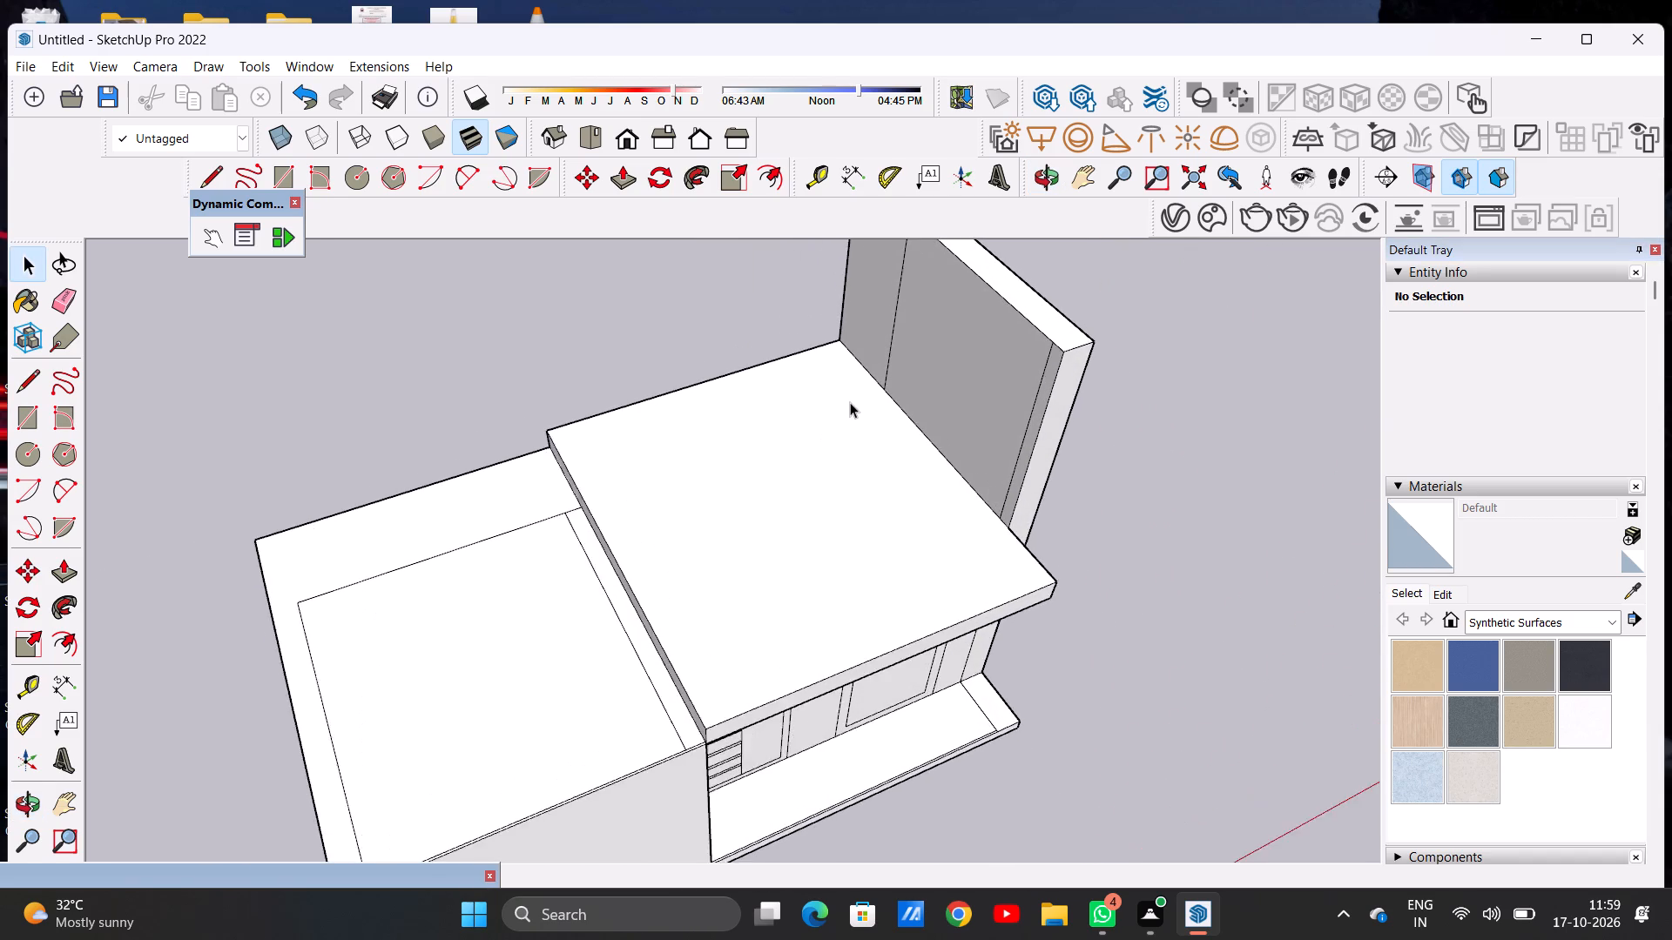
scroll(850, 402, up, 1)
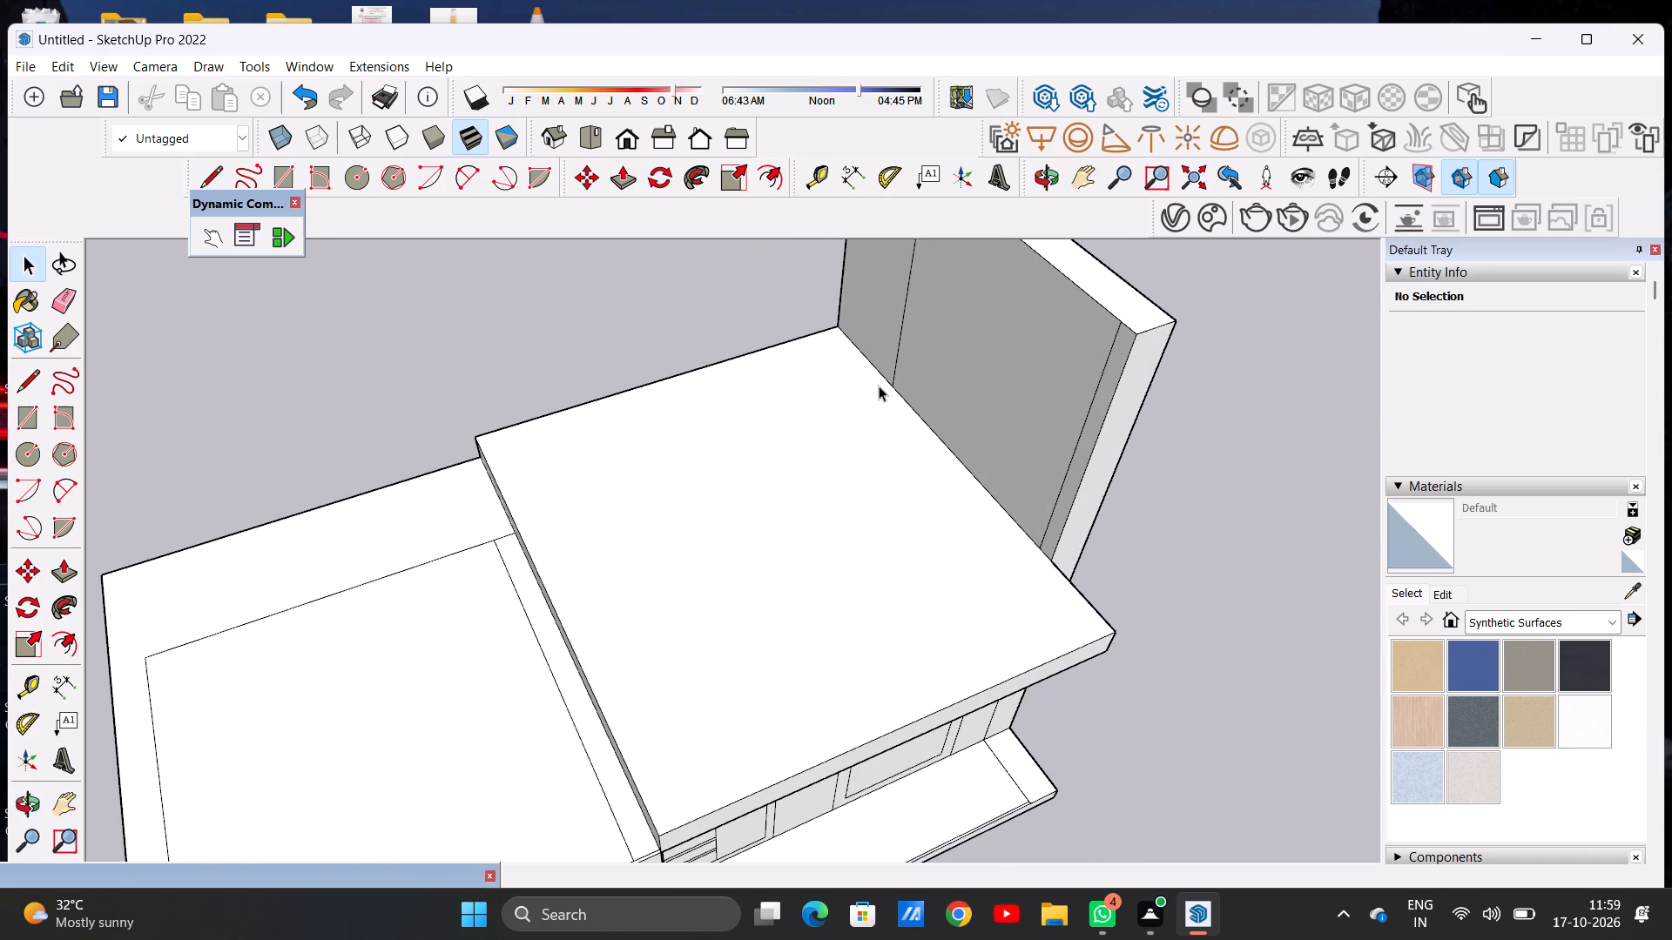
scroll(940, 421, down, 4)
middle_drag(953, 492, 597, 398)
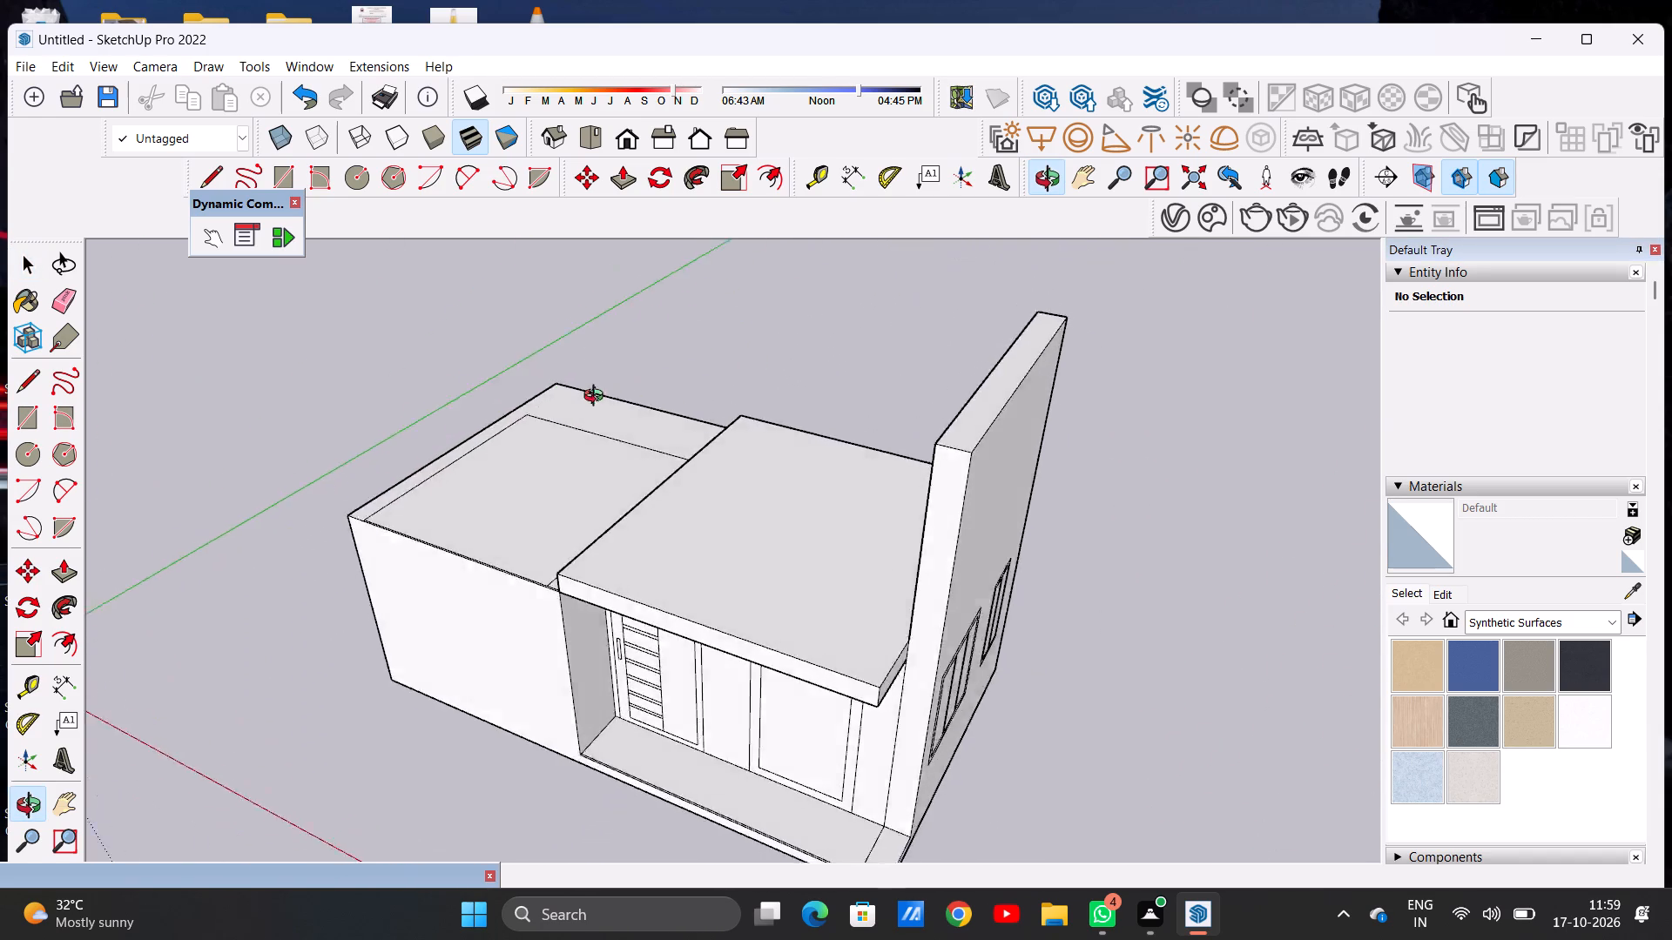
middle_drag(597, 398, 948, 381)
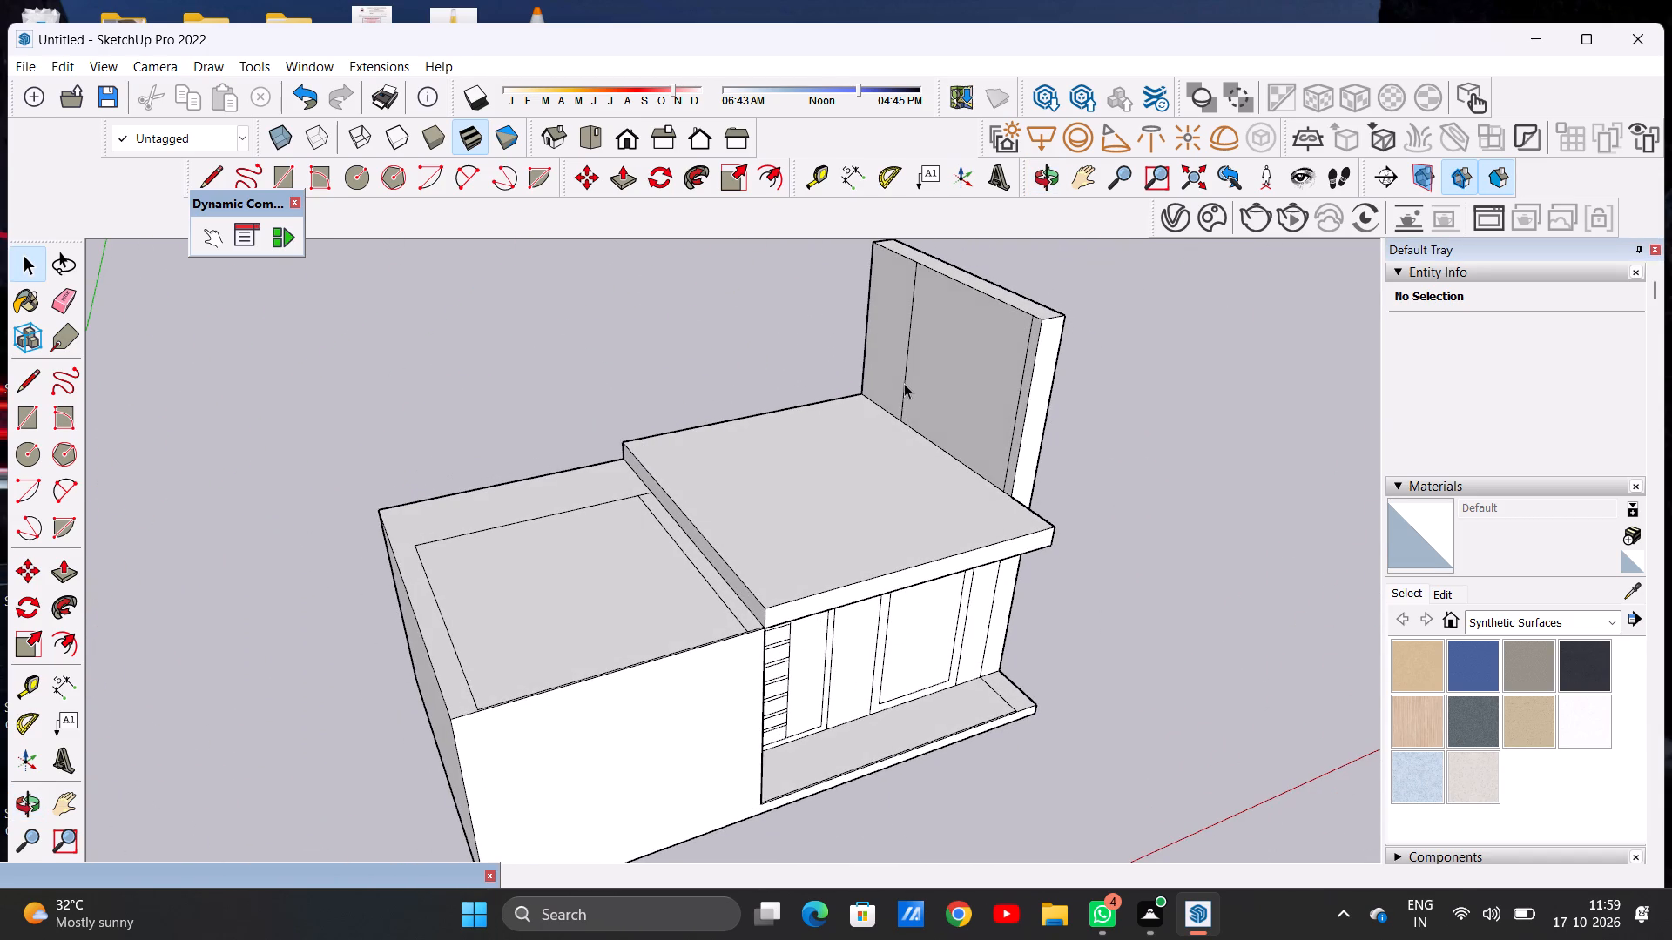
Examine the raised side wall and the roof slab from the windowed side and the porch front.
scroll(902, 388, down, 4)
middle_drag(943, 427, 429, 379)
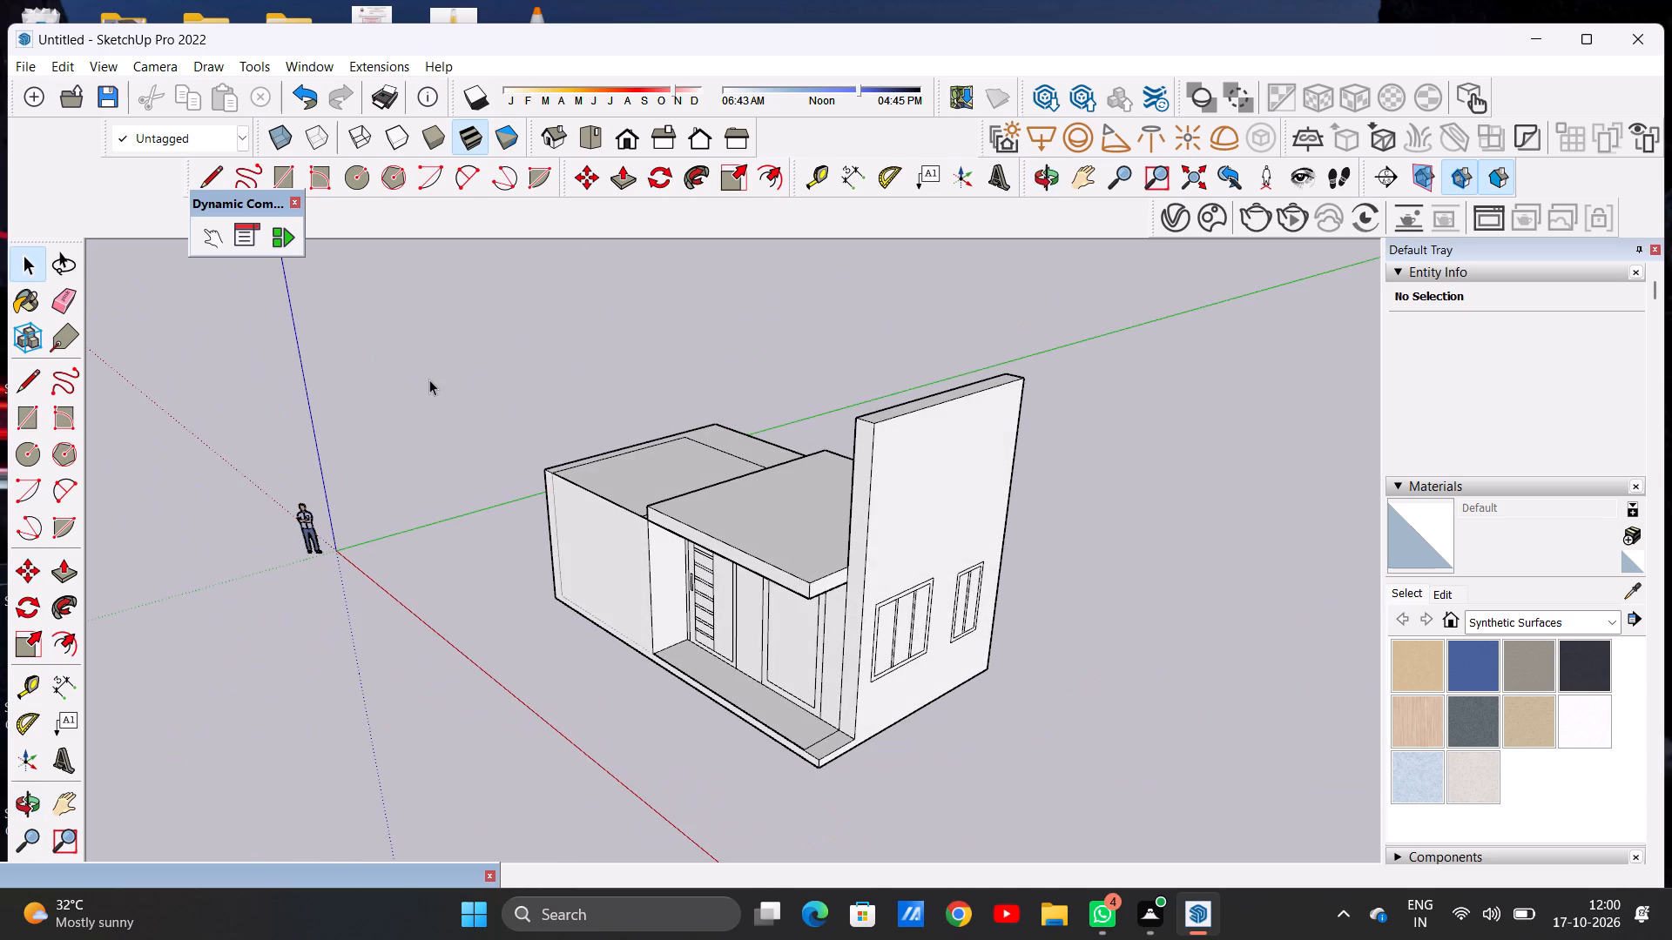
scroll(700, 496, down, 2)
middle_drag(754, 533, 840, 477)
scroll(754, 533, up, 1)
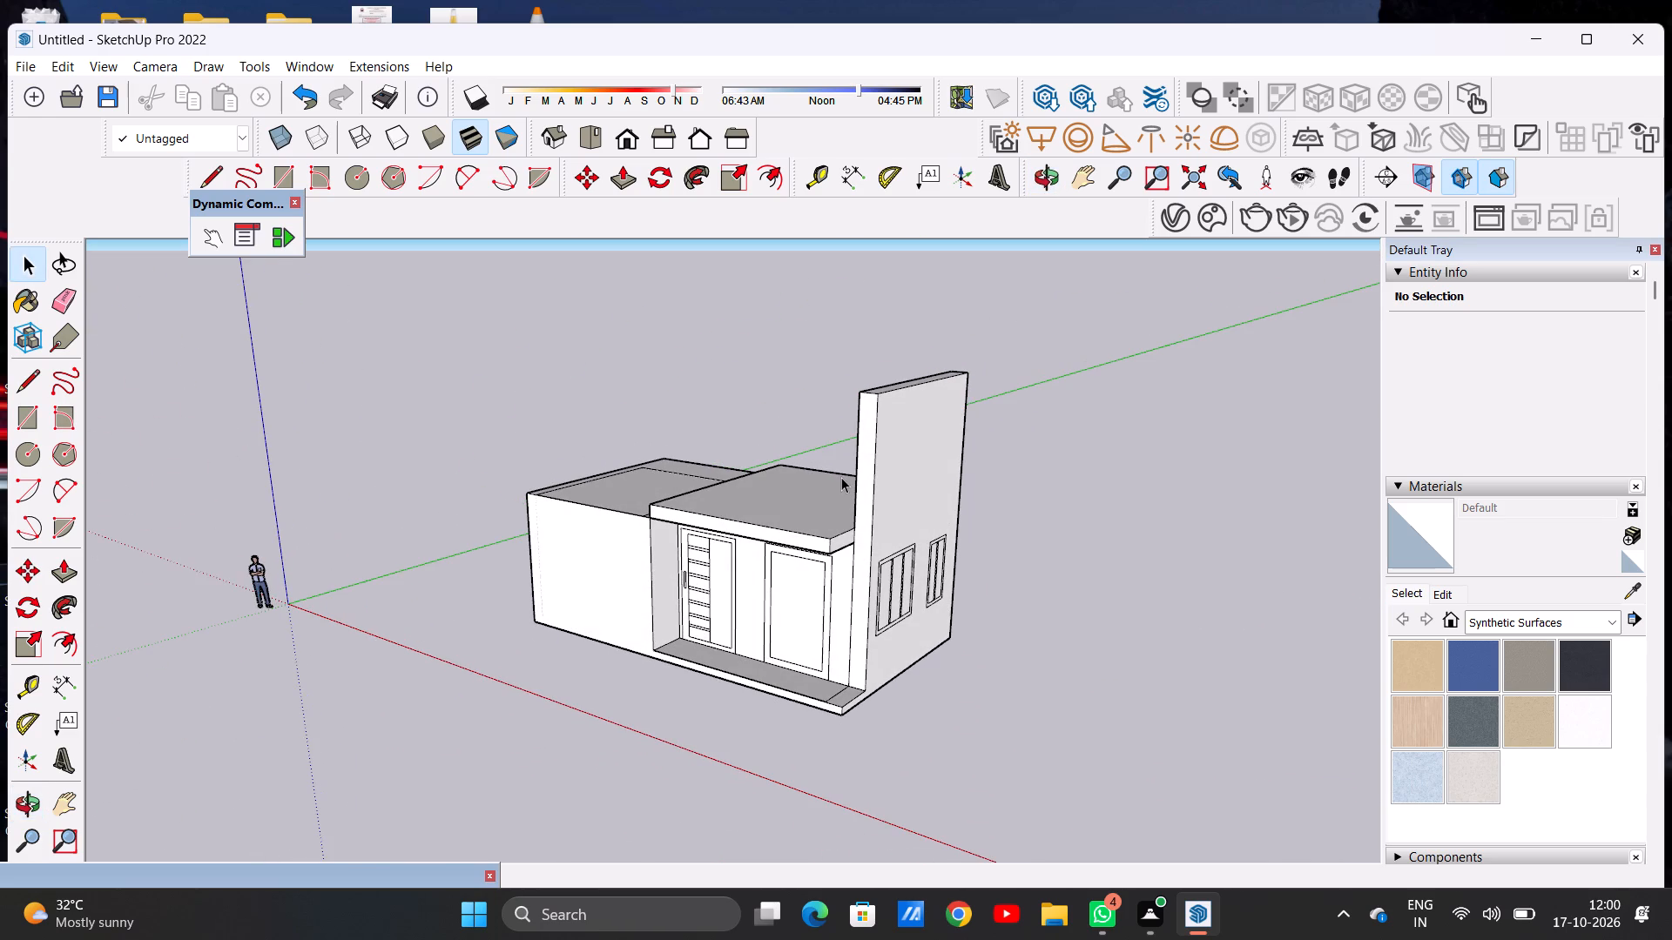
scroll(841, 477, down, 1)
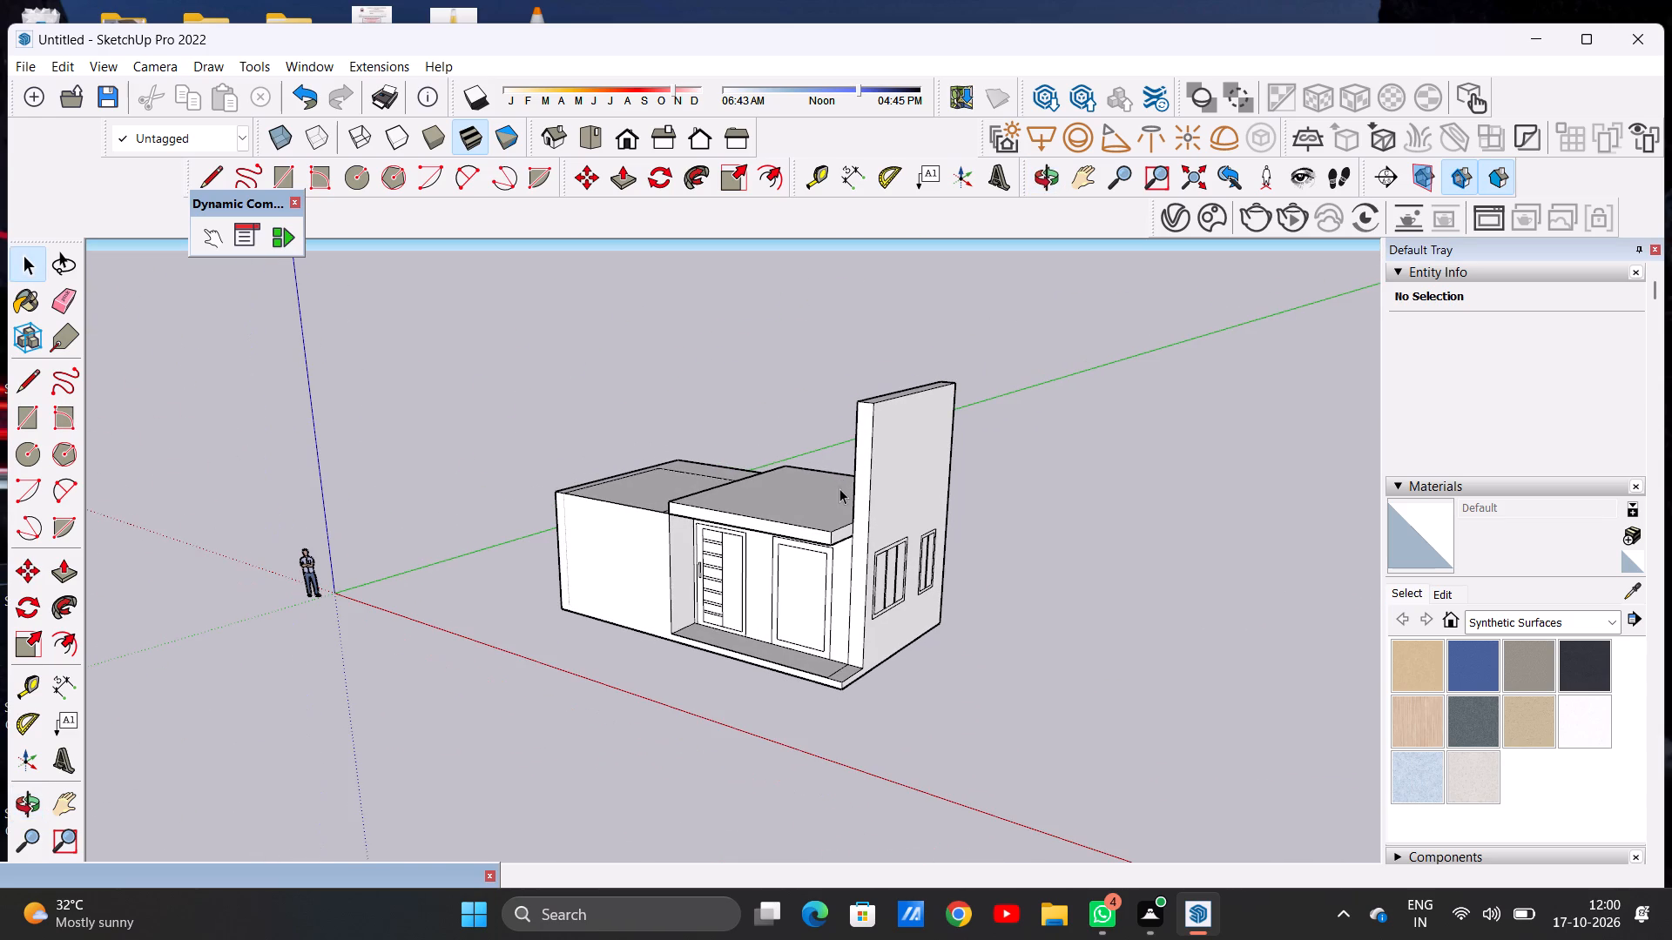
middle_drag(829, 501, 998, 588)
scroll(911, 540, up, 6)
middle_drag(901, 563, 817, 467)
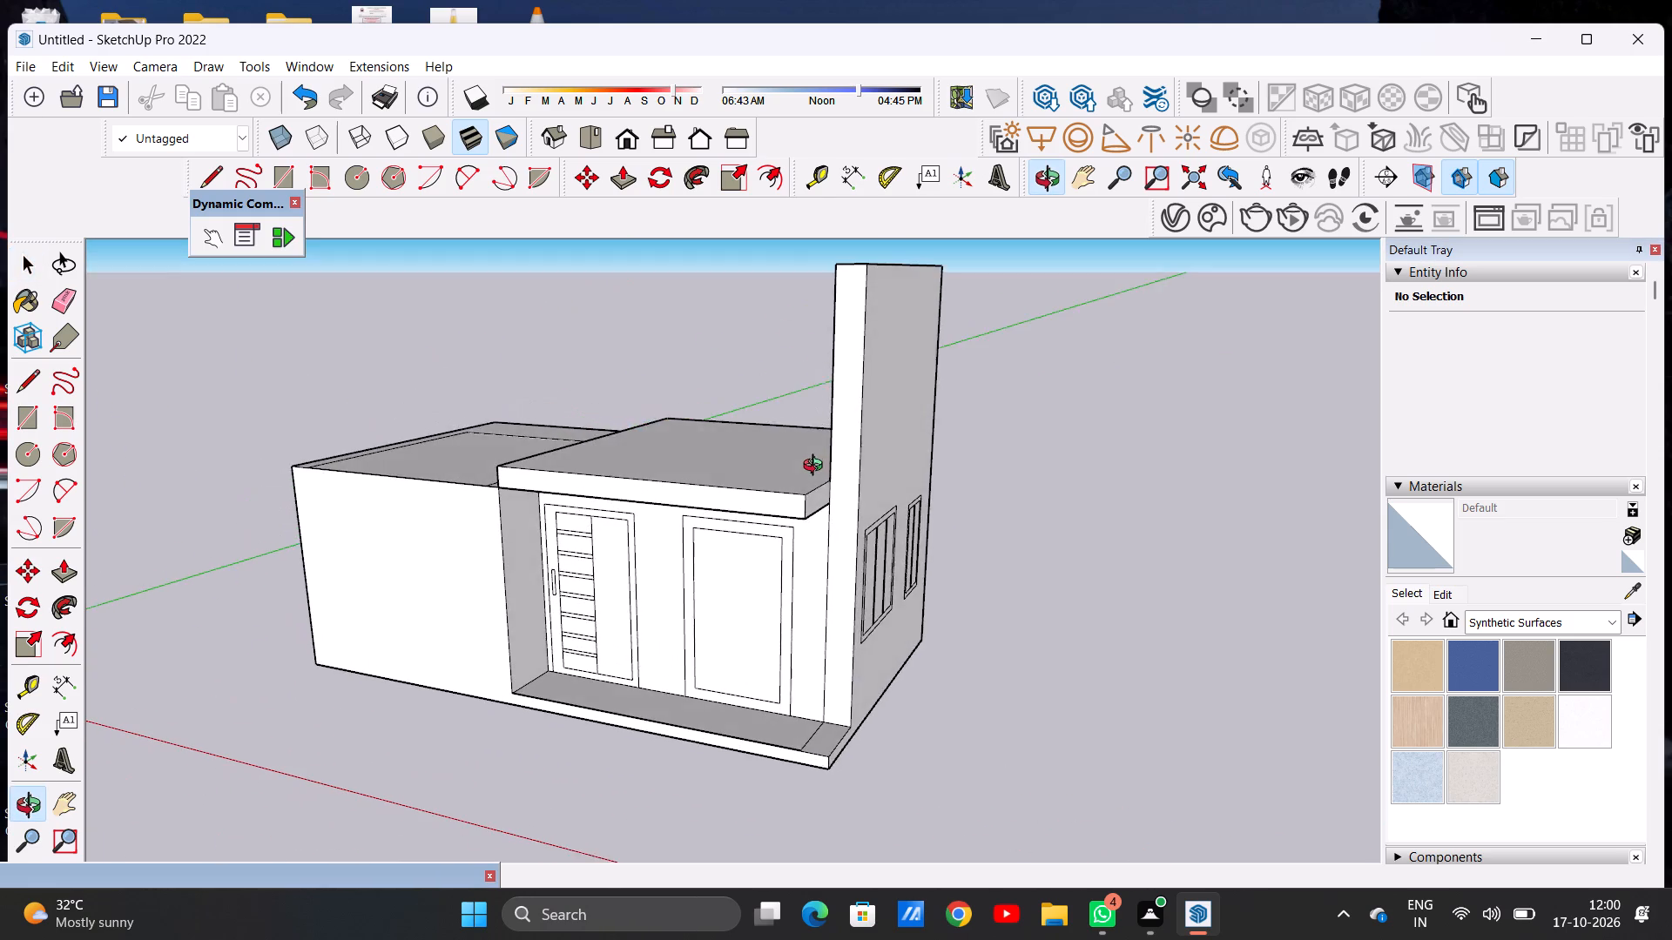
middle_drag(817, 467, 771, 441)
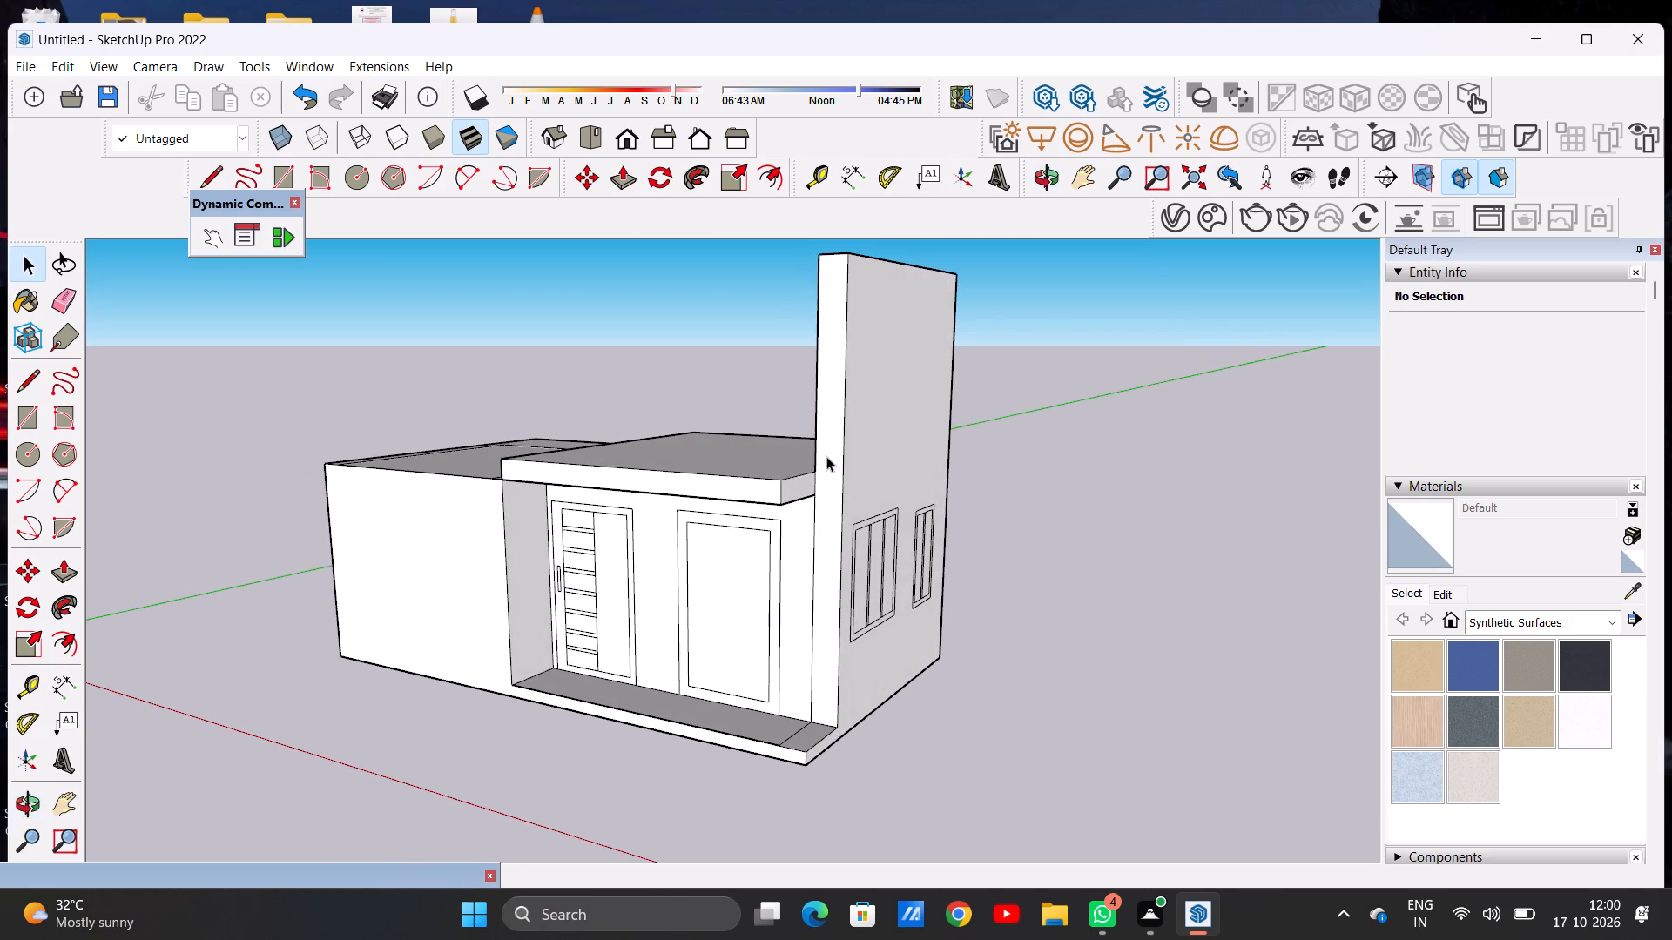
Undo the two Push/Pull raises of the windowed side wall.
key(ctrl+z)
key(ctrl+z)
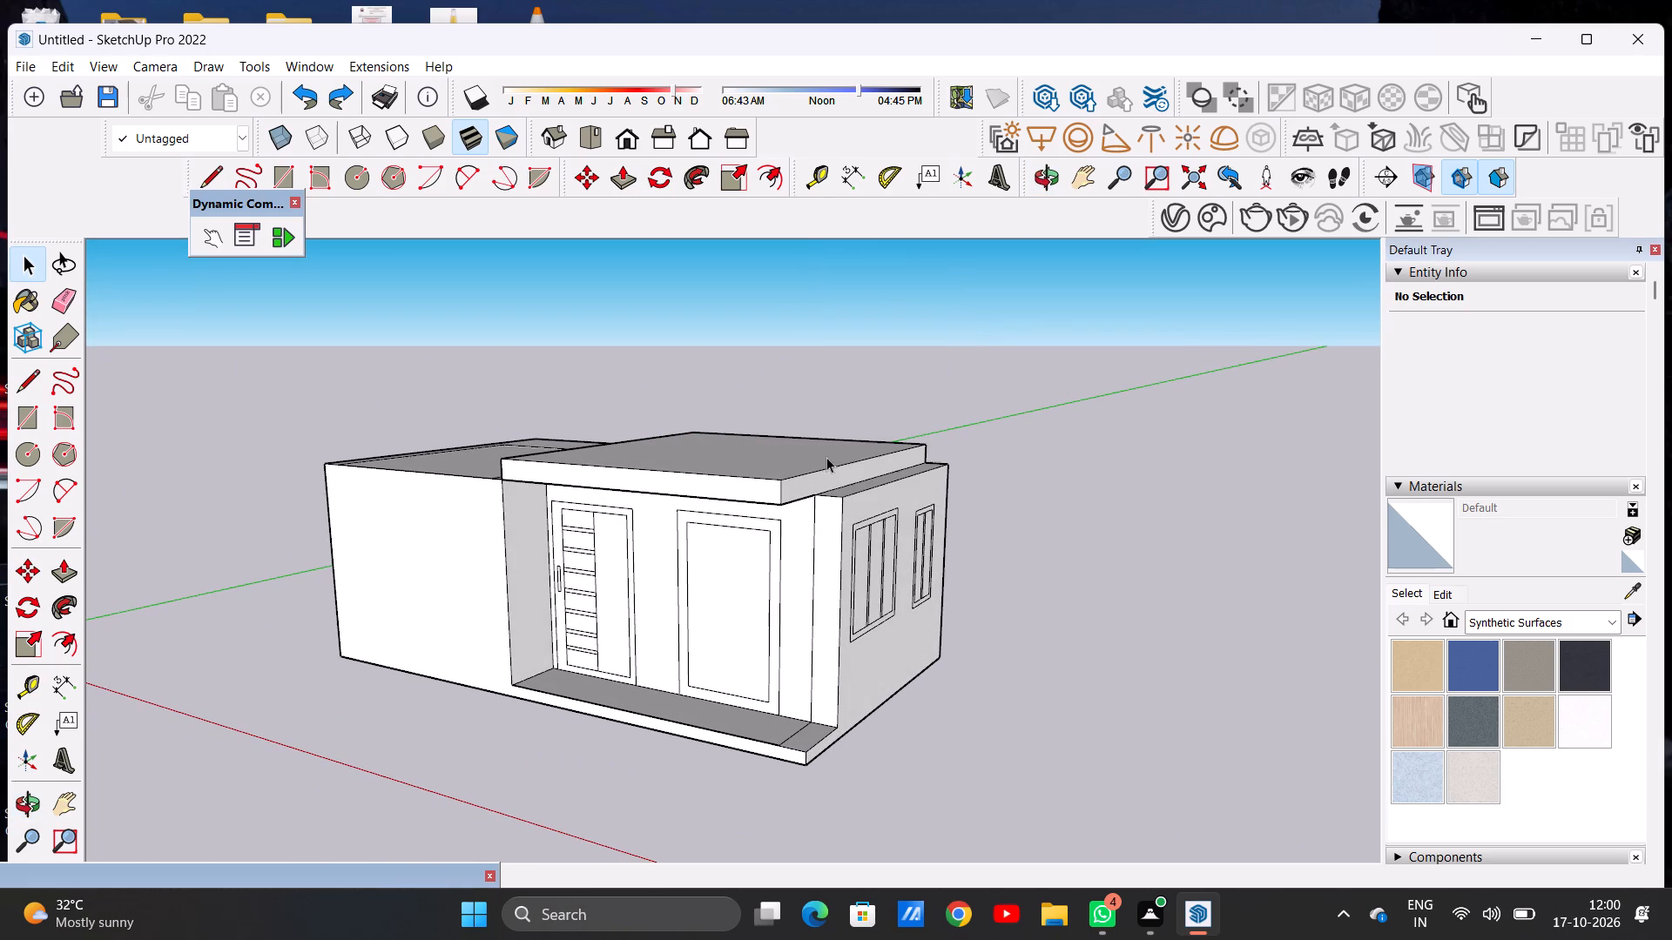
Draw a line across the windowed side wall's exposed top face between the two windows, splitting it into front and rear parts.
scroll(812, 472, down, 2)
middle_drag(791, 493, 664, 667)
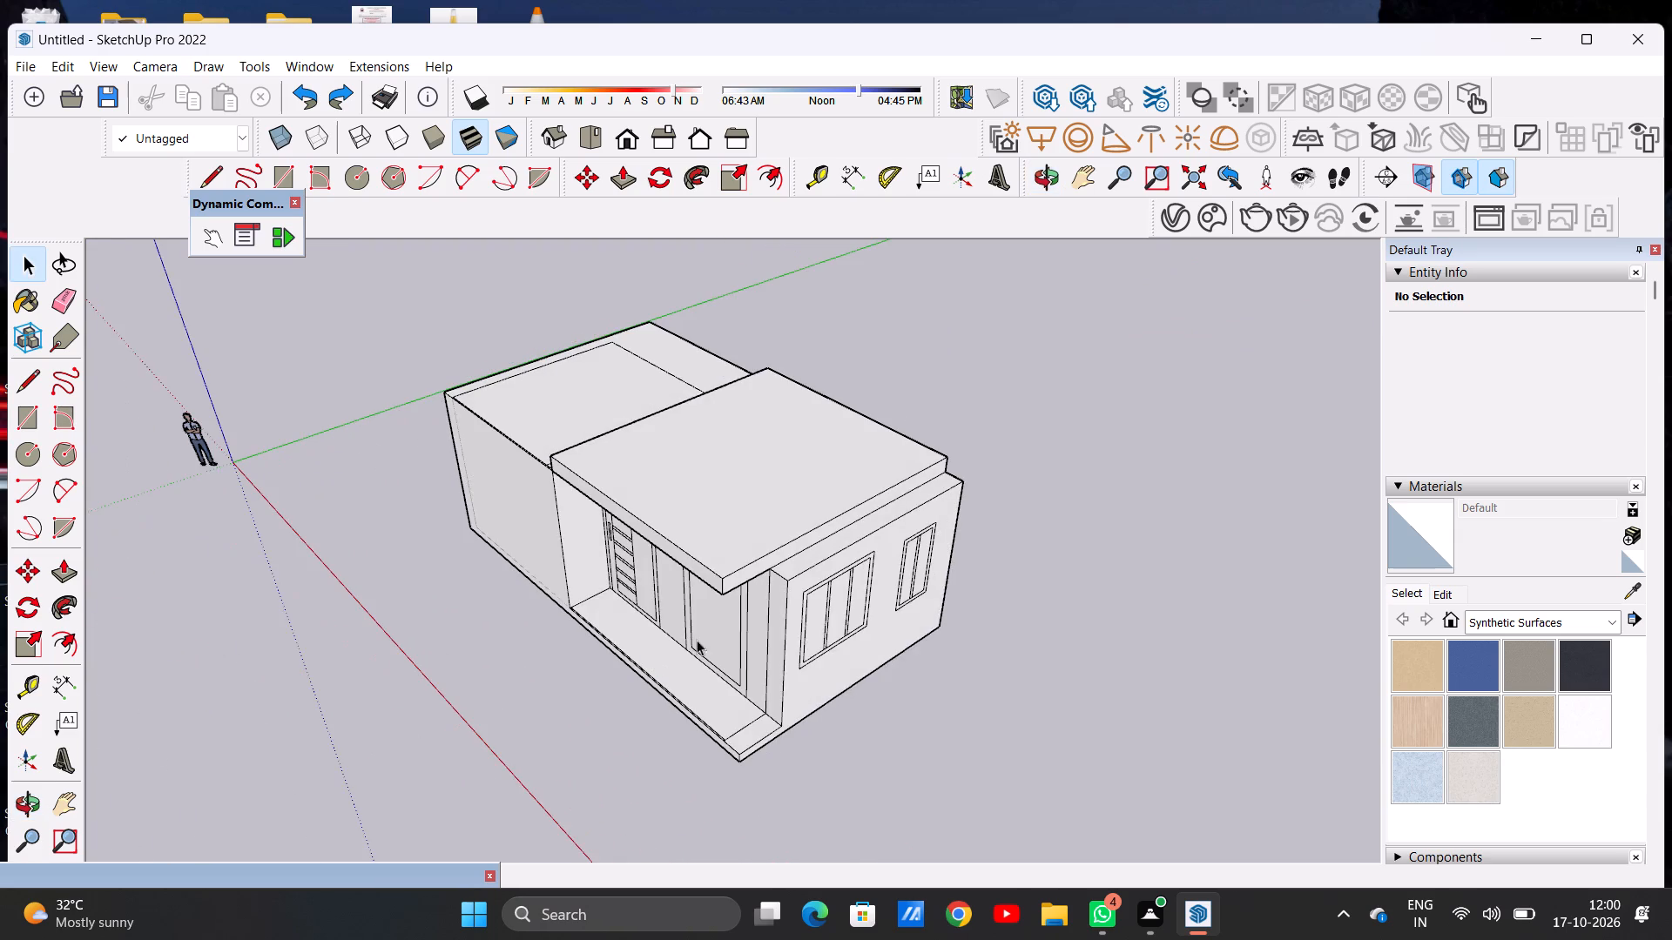
scroll(832, 570, up, 4)
key(l)
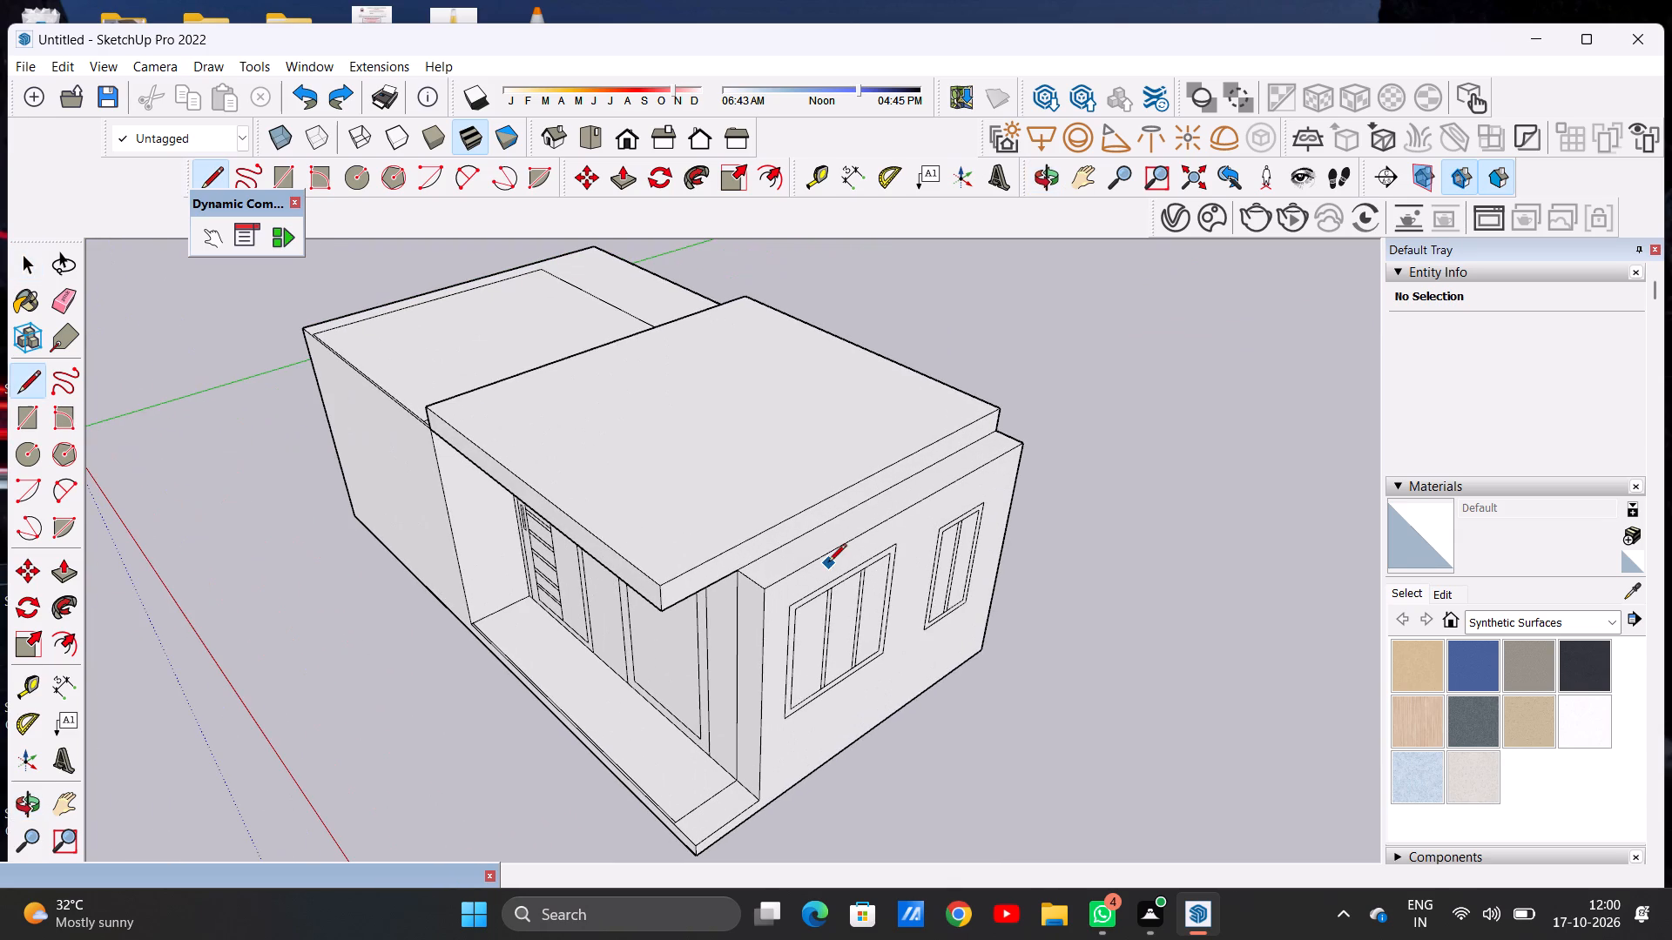
scroll(836, 526, up, 5)
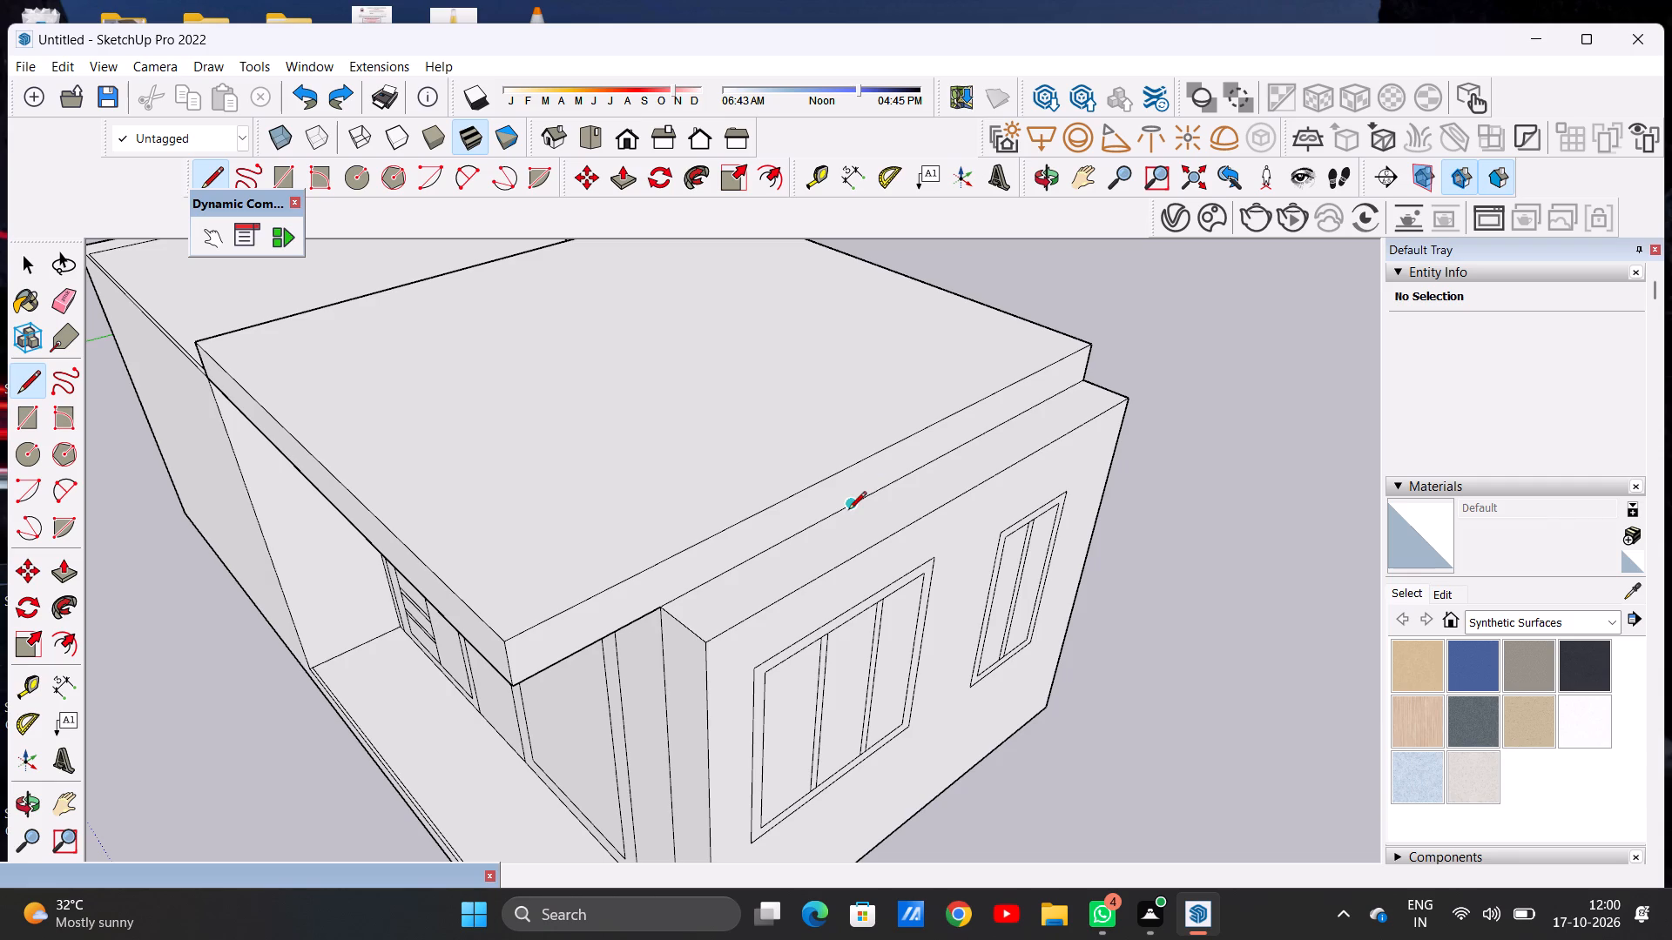
click(848, 511)
click(903, 528)
key(space)
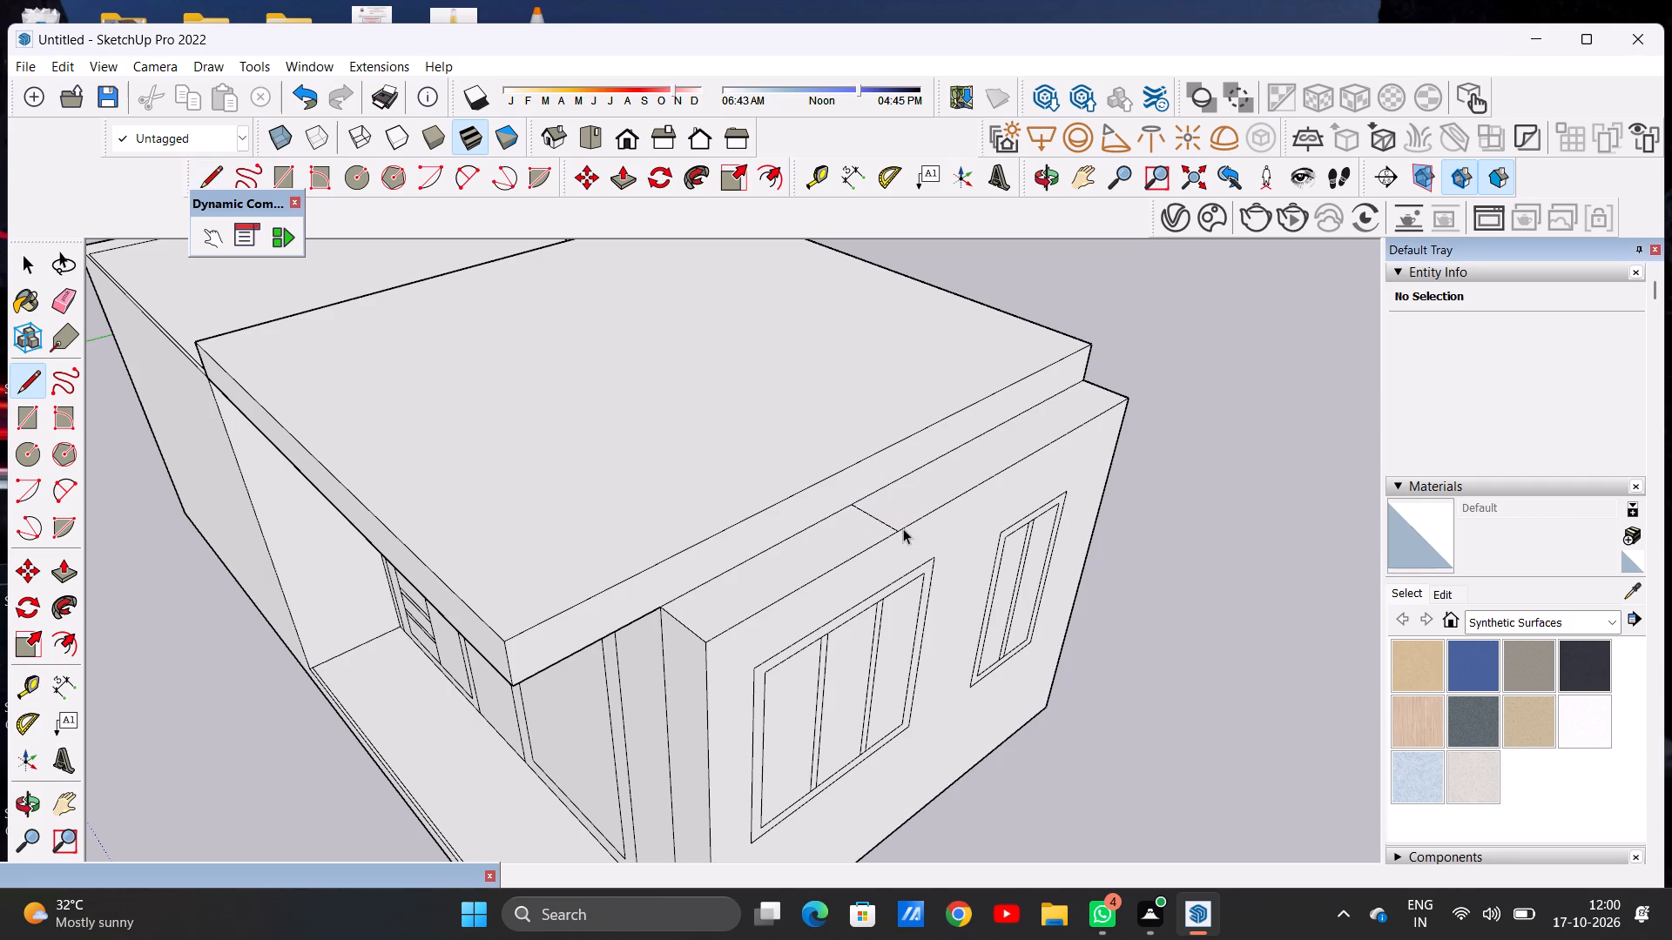
Push/Pull the rear part of the side wall's split top face upward by 10'.
key(p)
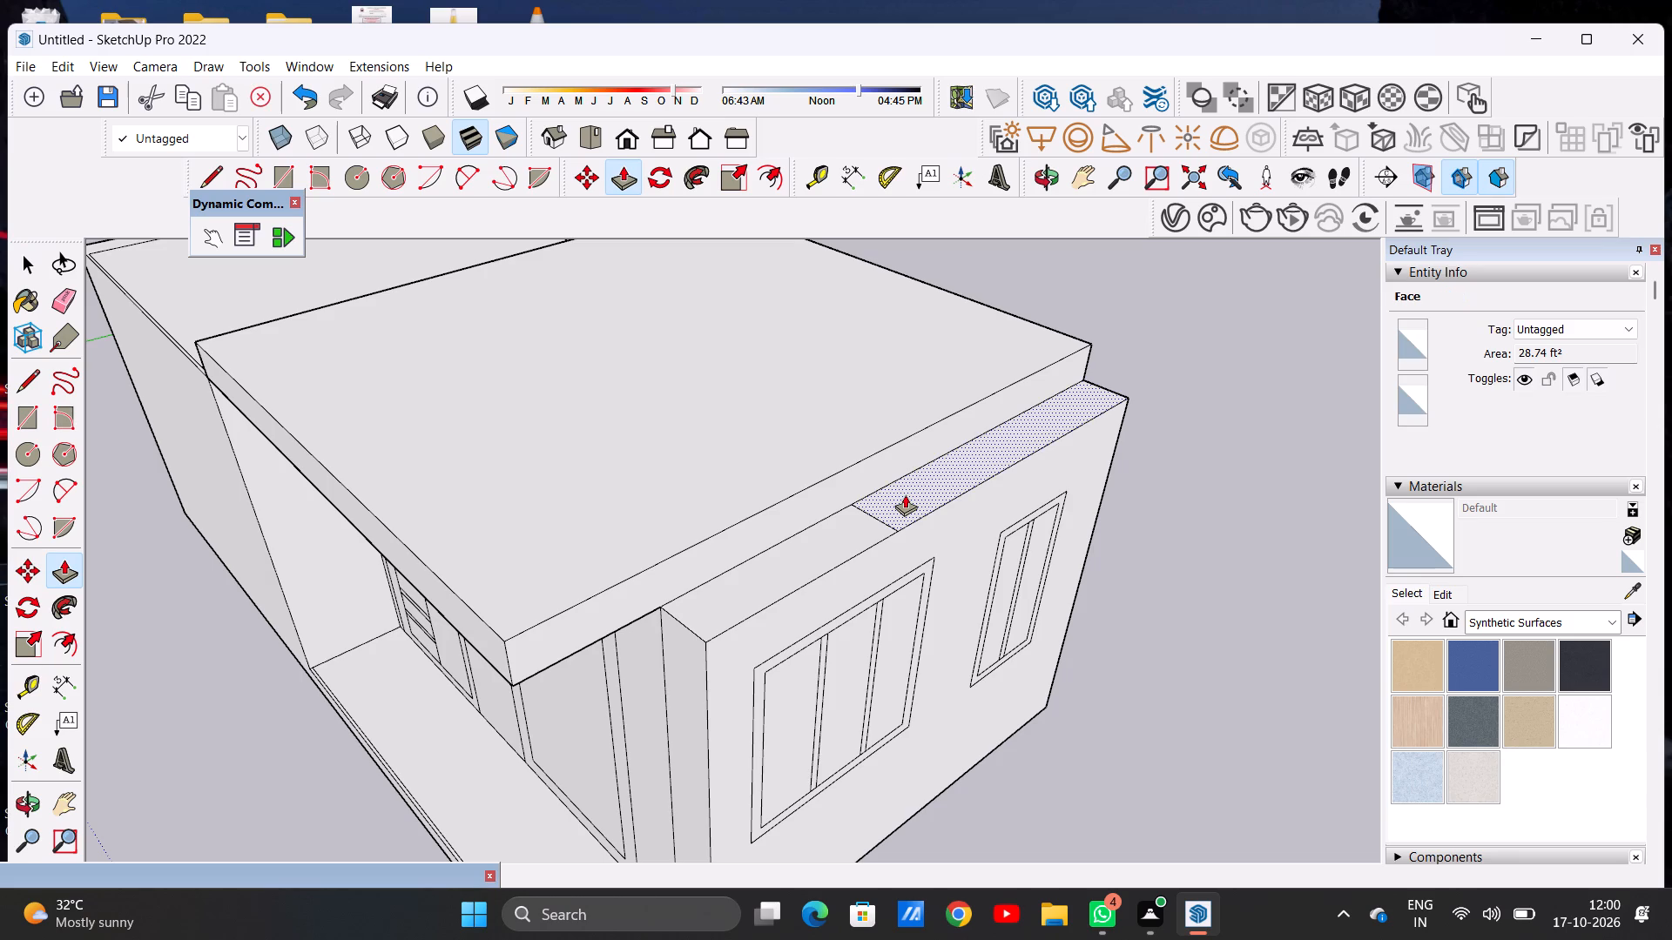
click(905, 494)
scroll(955, 329, down, 14)
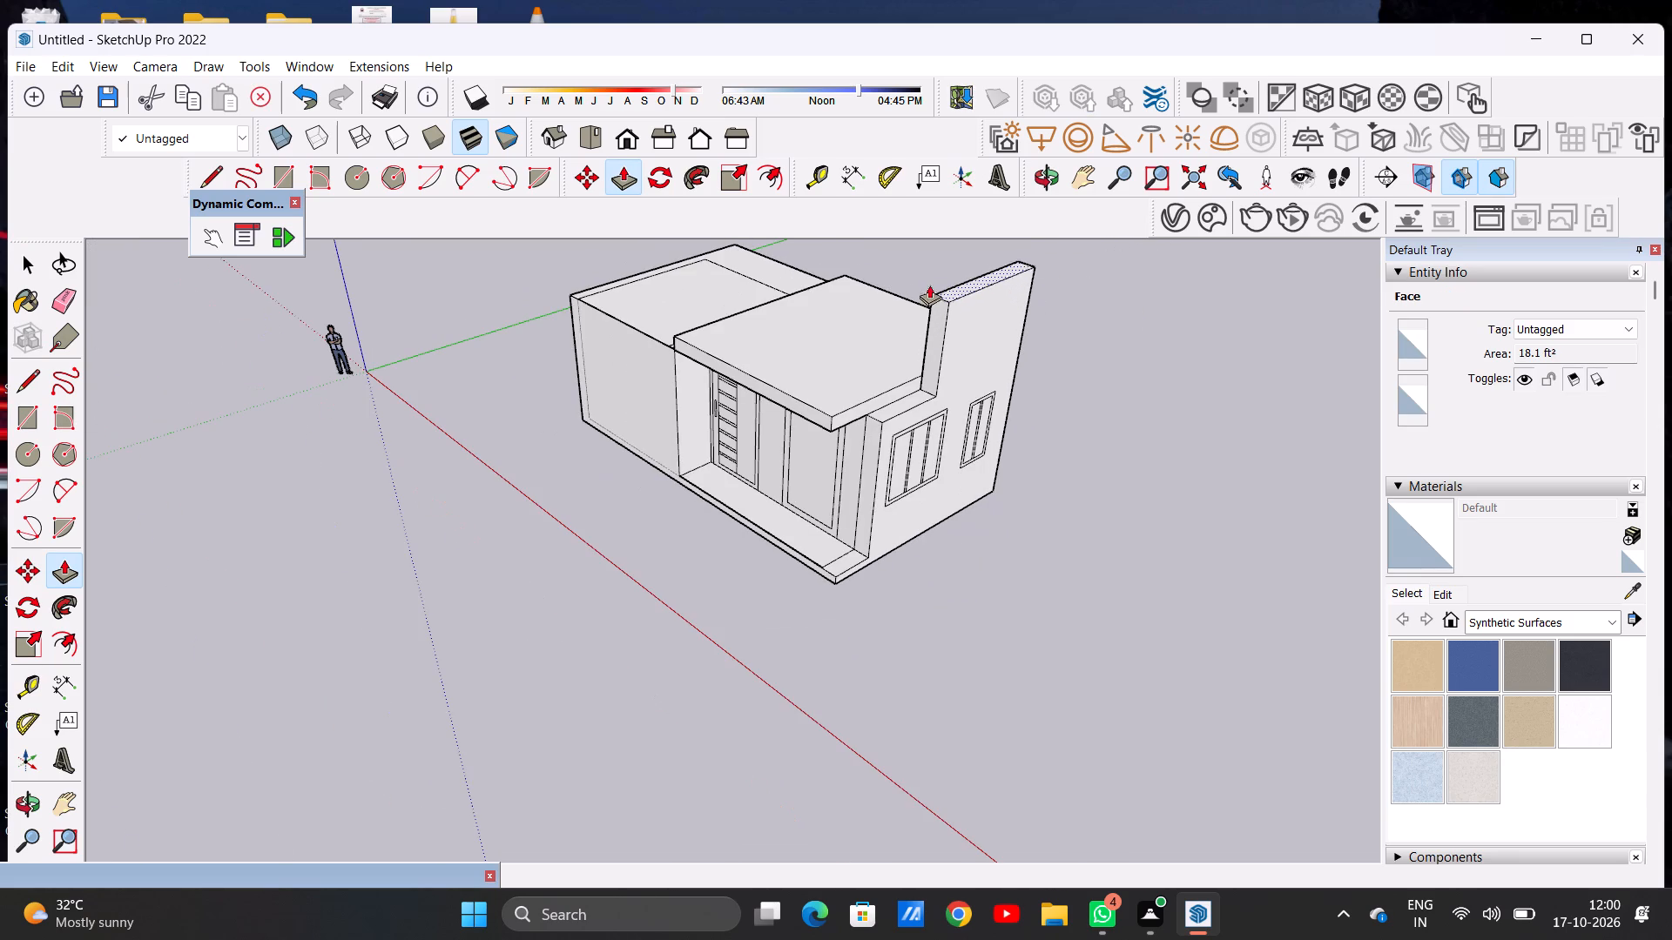
middle_drag(914, 278, 1045, 286)
scroll(983, 388, down, 7)
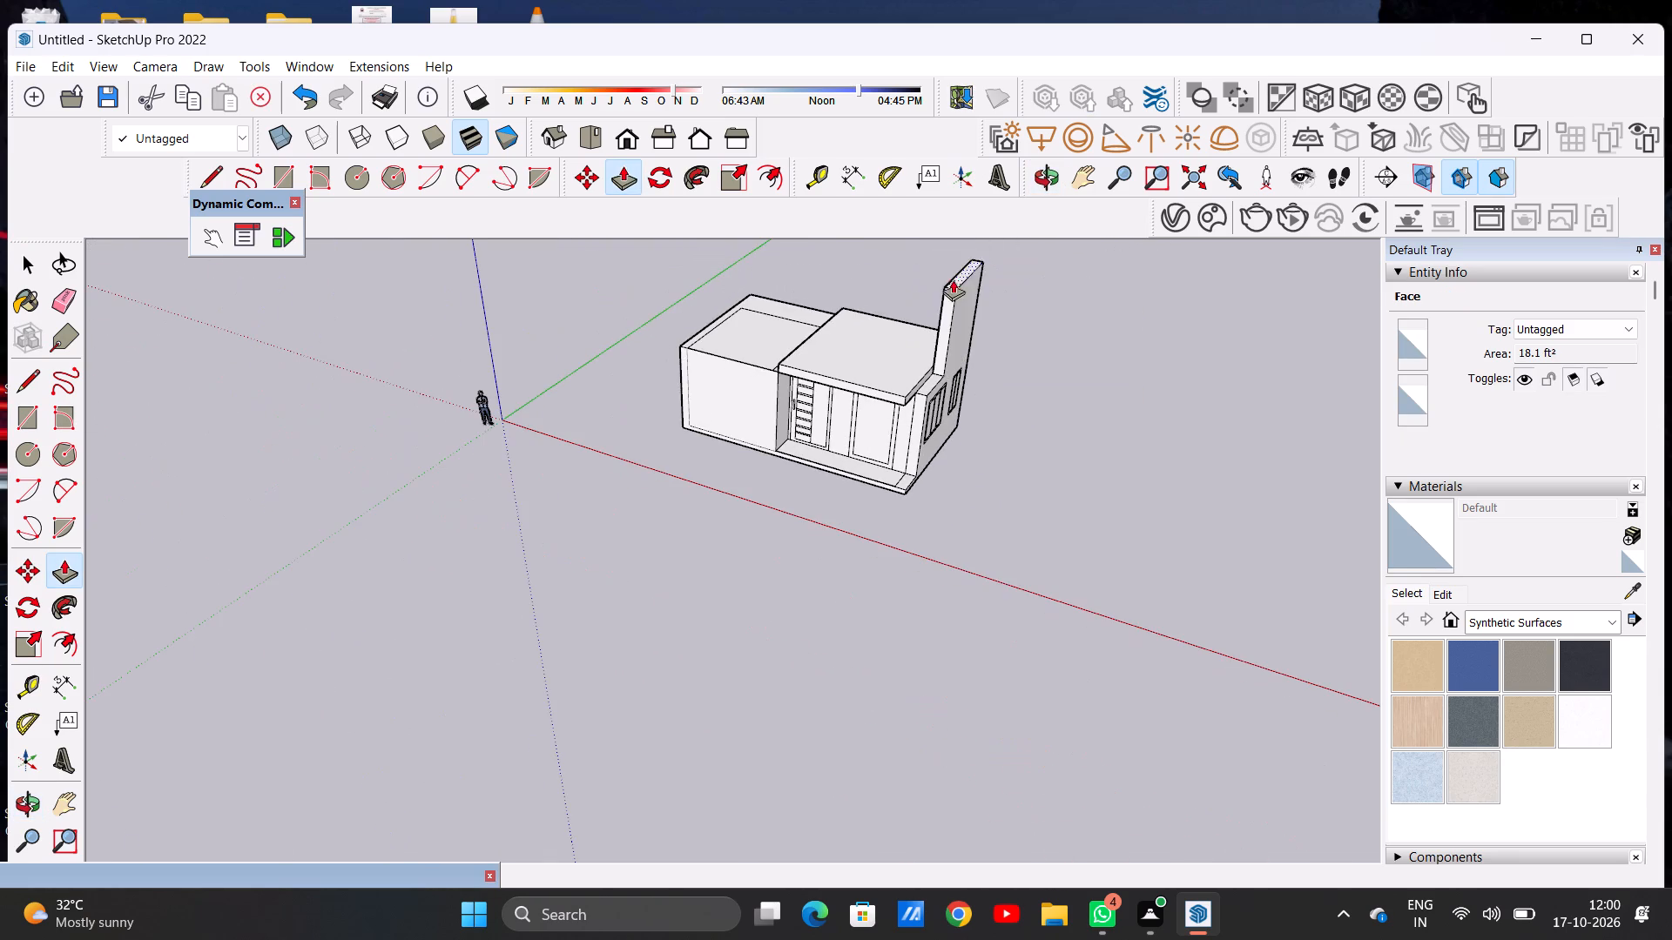
middle_drag(881, 287, 1230, 254)
scroll(755, 392, down, 14)
scroll(752, 336, up, 6)
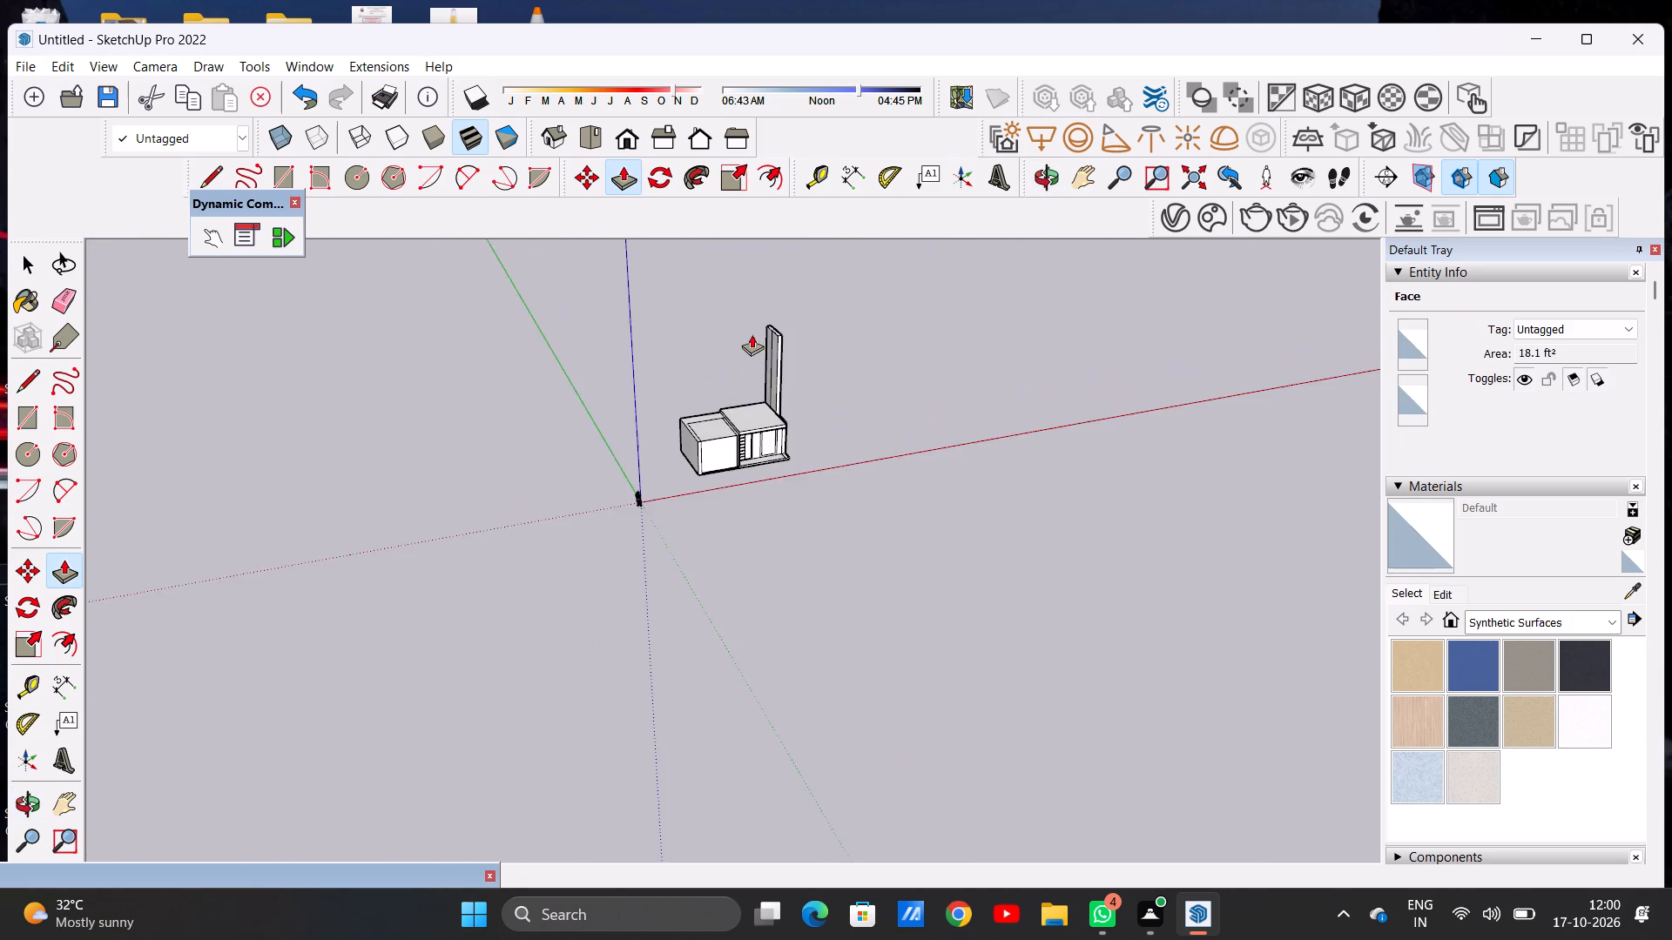
scroll(765, 327, up, 20)
scroll(765, 327, up, 4)
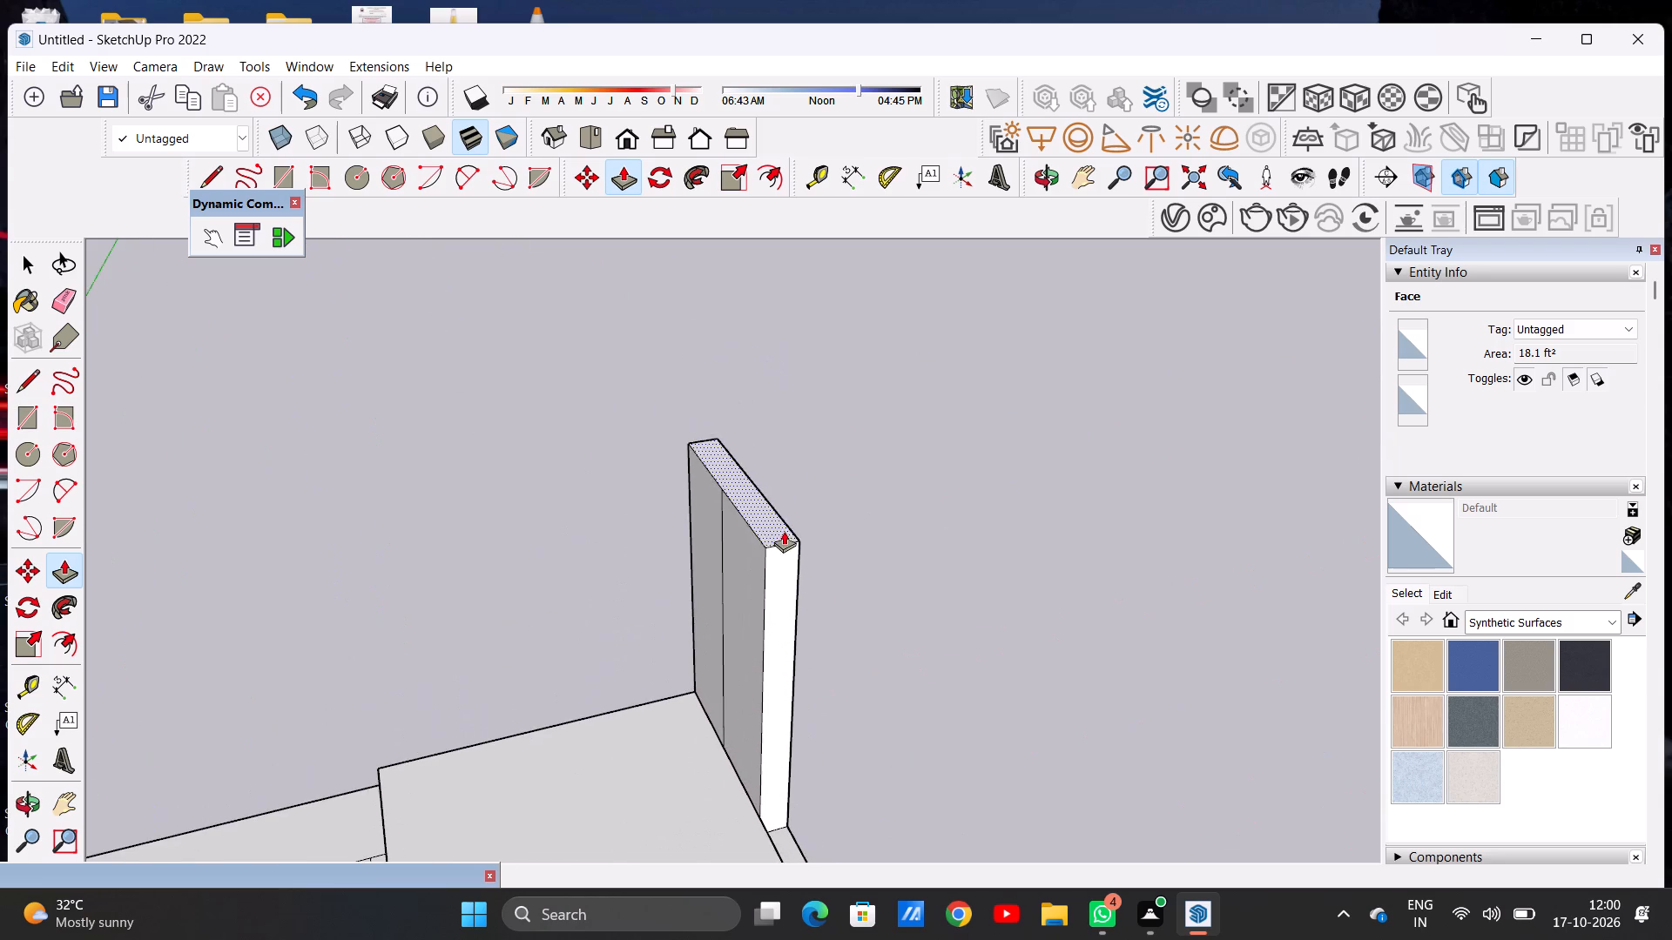
scroll(792, 471, down, 7)
text(10')
key(Return)
Push/Pull the top face of the raised rear wall section slightly higher, freehand.
scroll(799, 500, down, 5)
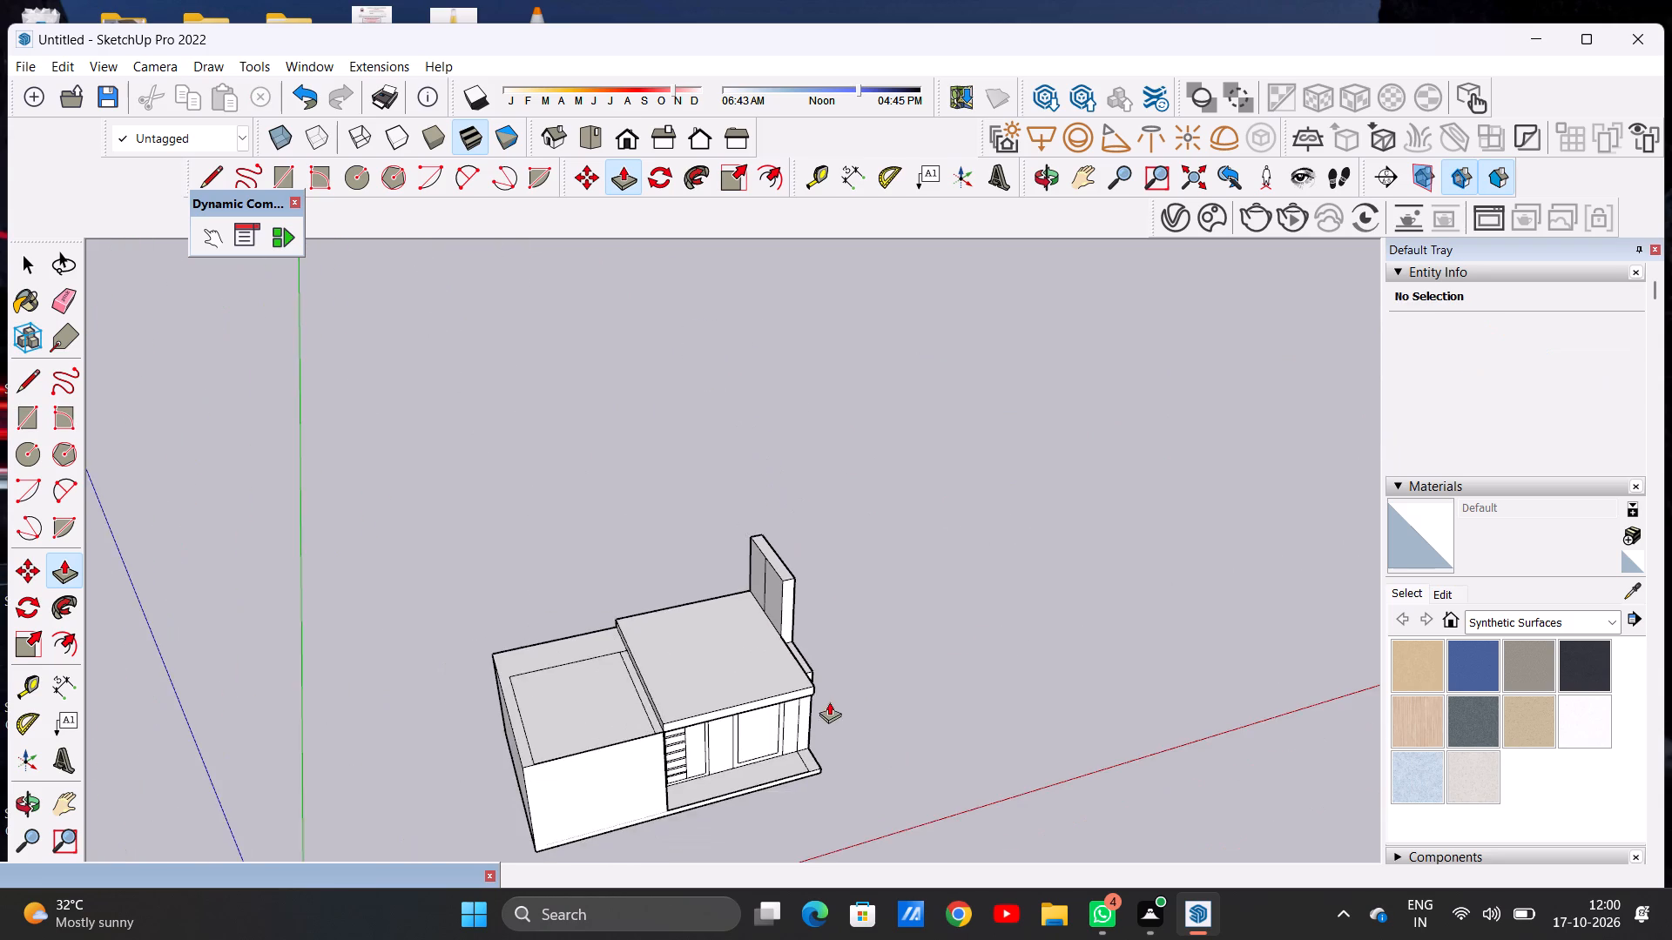
scroll(838, 707, up, 1)
middle_drag(838, 707, 738, 507)
scroll(778, 520, up, 7)
middle_drag(781, 540, 800, 715)
scroll(769, 557, up, 10)
click(771, 598)
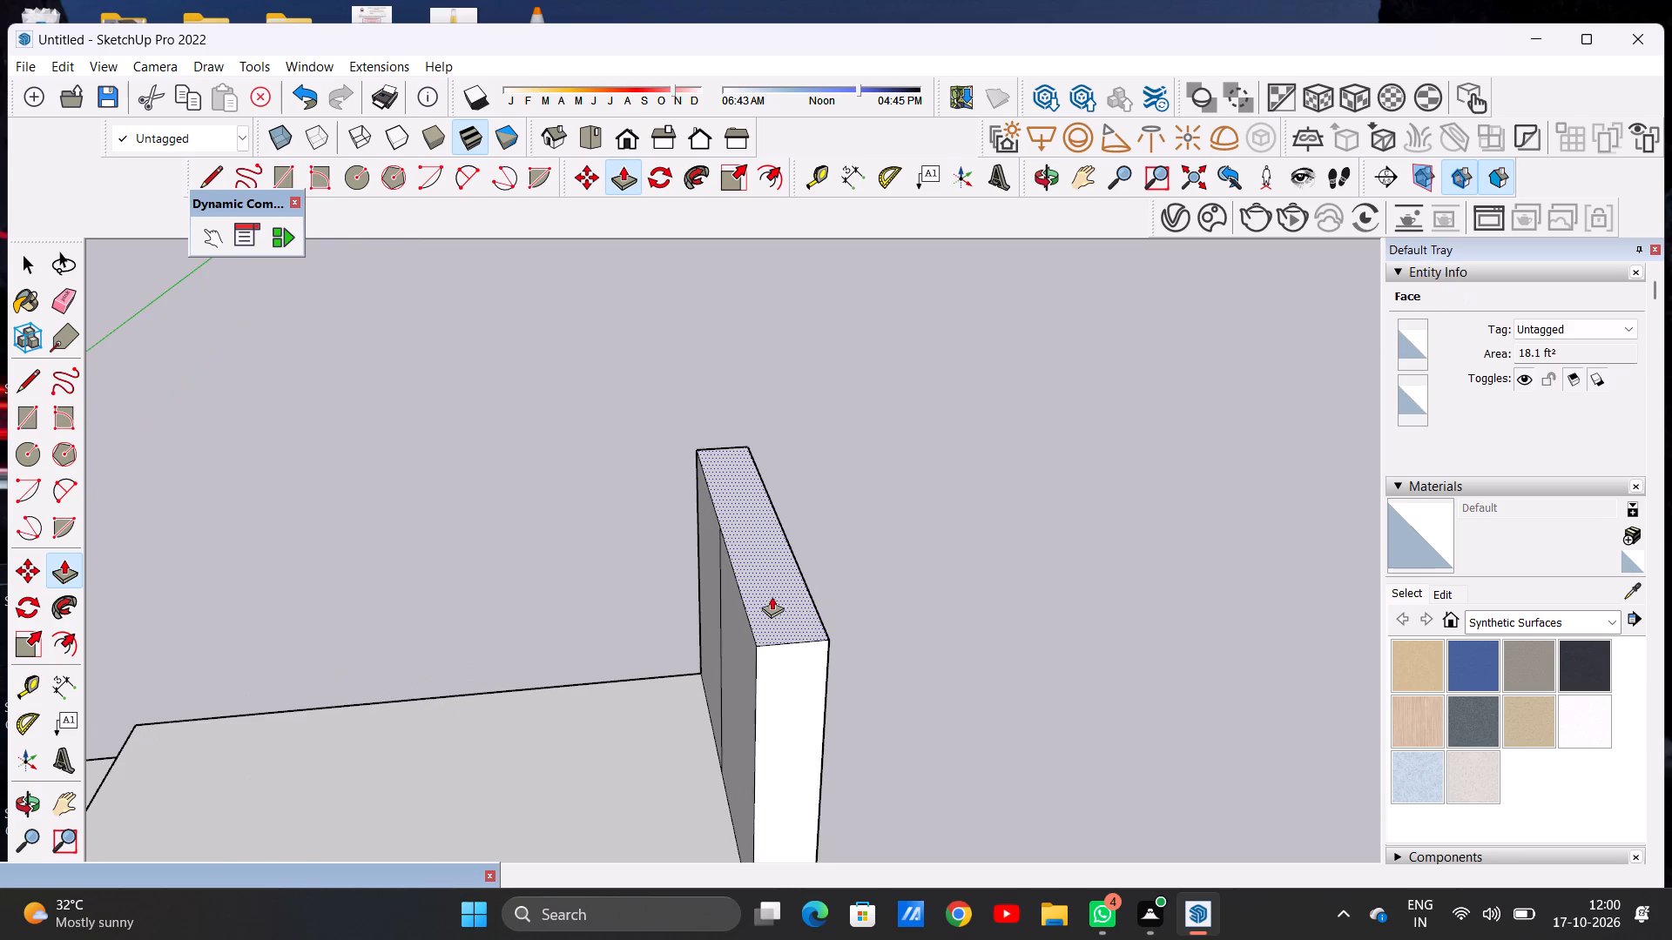
click(805, 500)
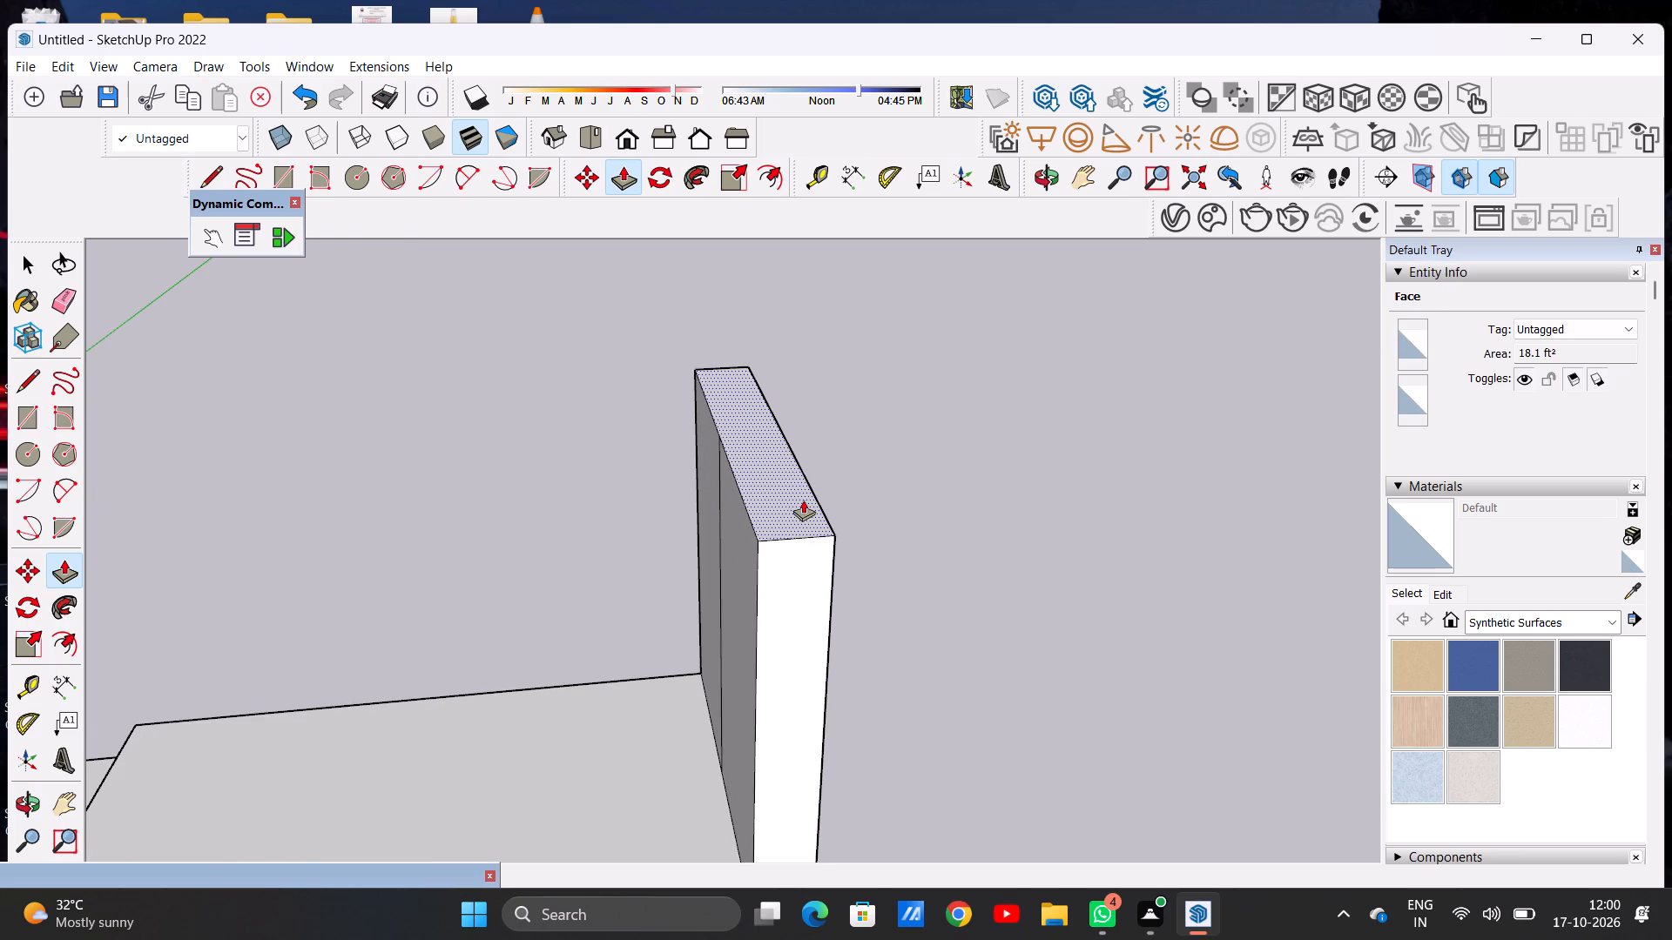
key(space)
Erase the vertical seam line on the inner face of the raised rear wall section.
scroll(795, 505, down, 13)
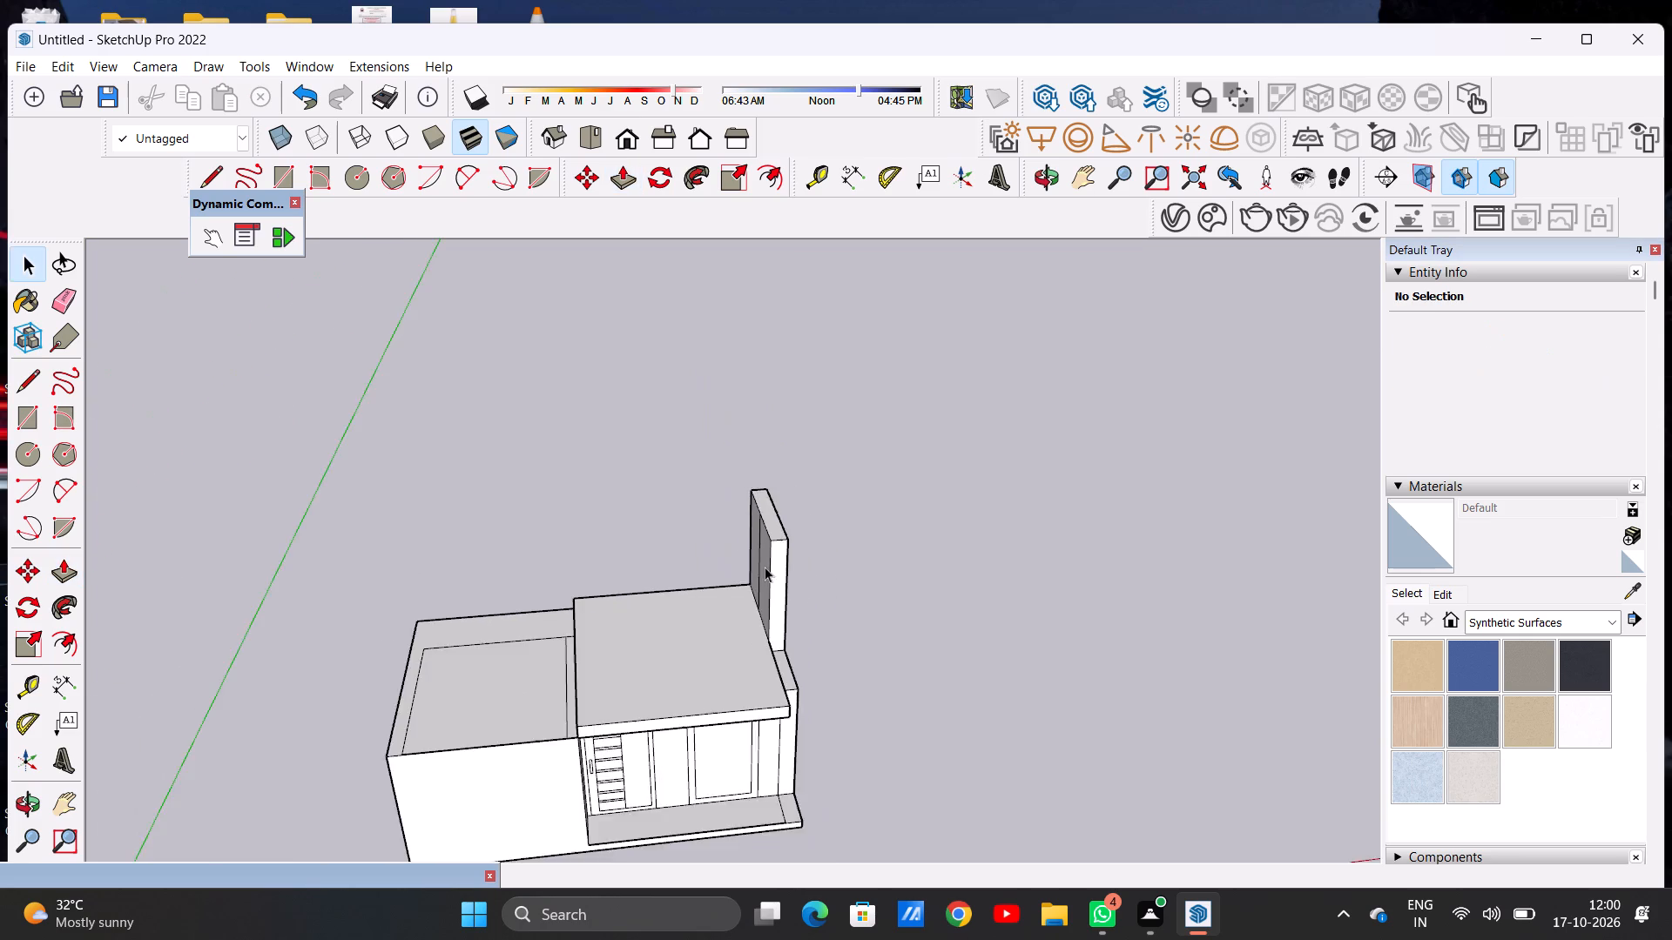
scroll(765, 567, down, 8)
middle_drag(725, 611, 1001, 540)
scroll(736, 572, up, 12)
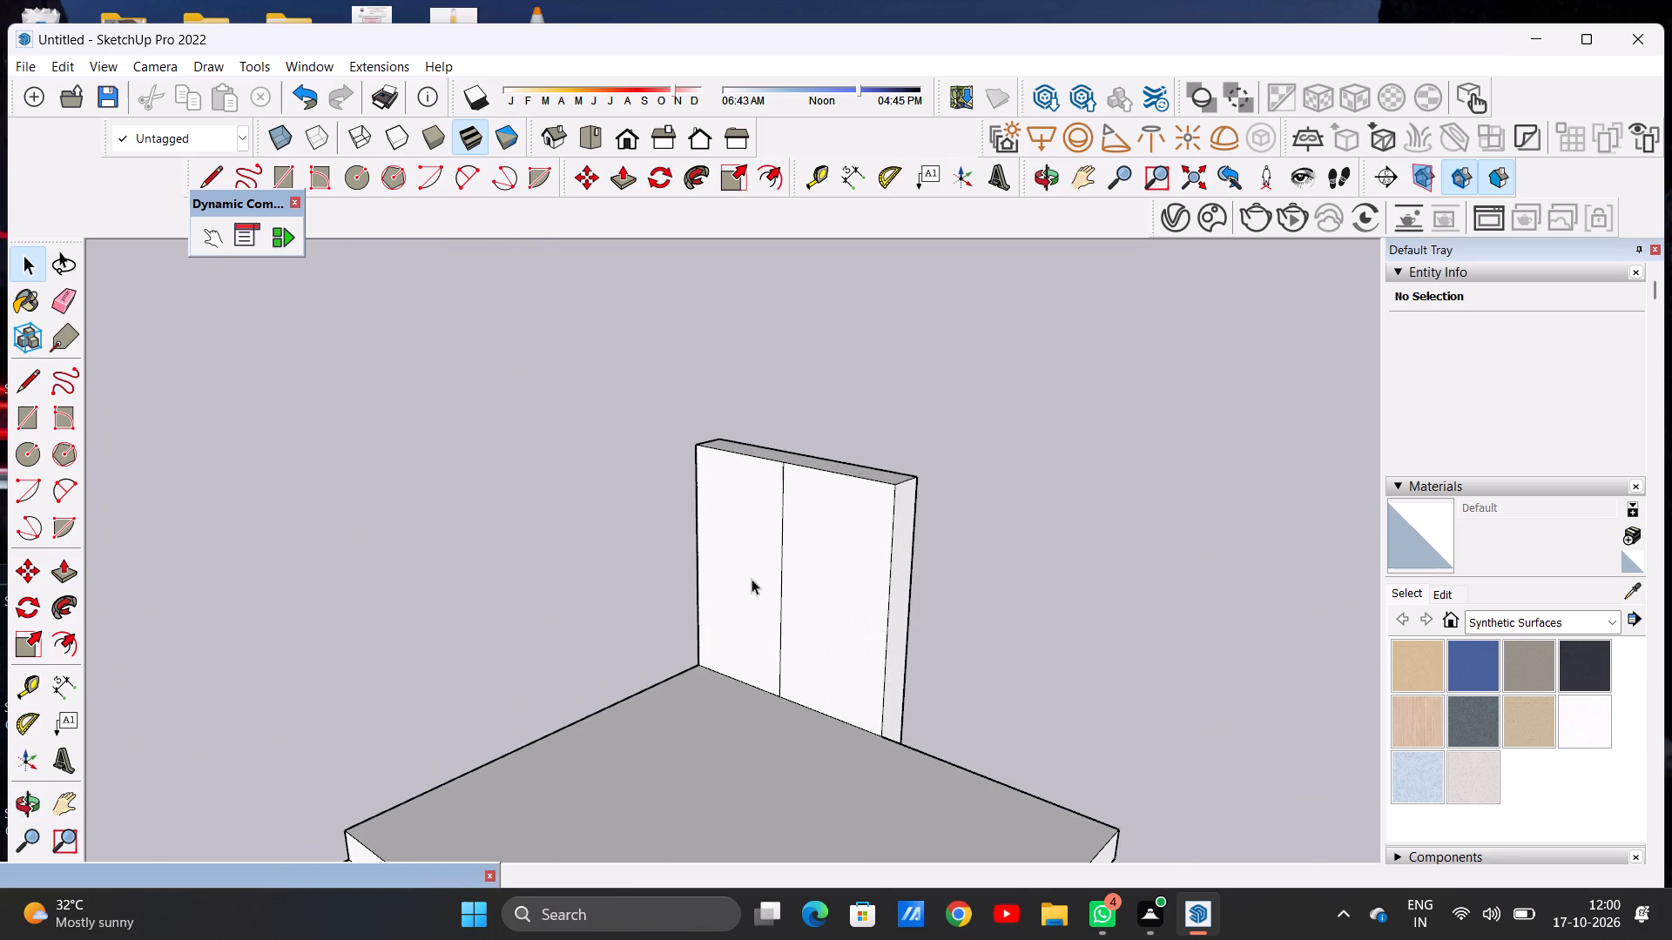
key(e)
scroll(752, 579, up, 1)
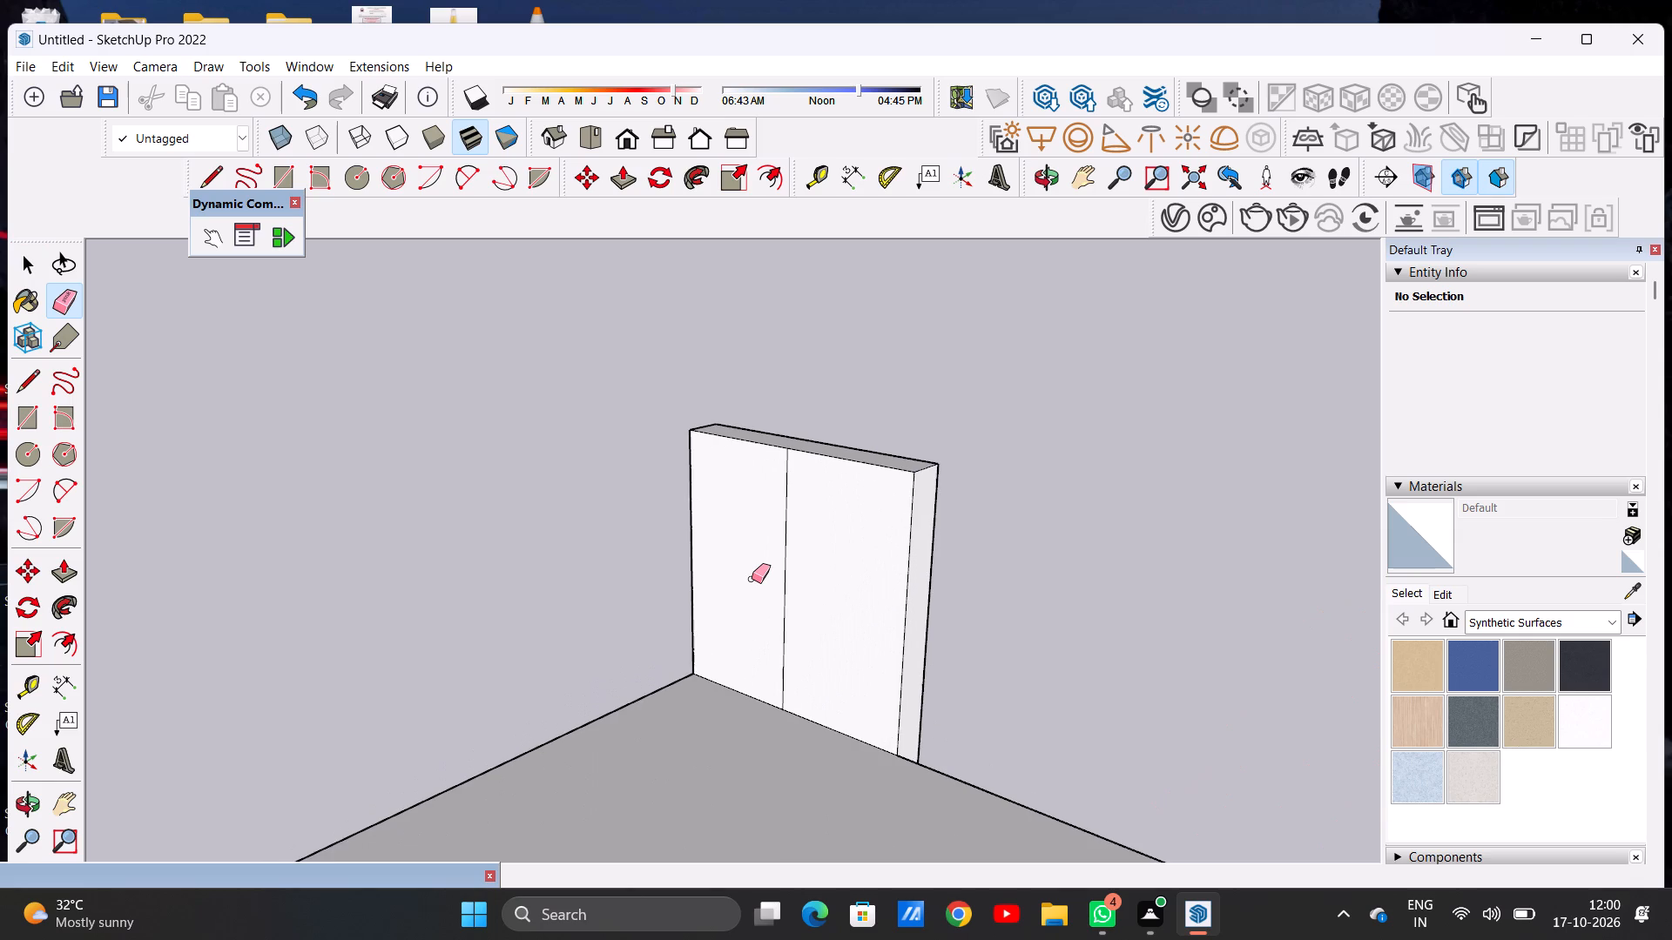
scroll(752, 579, up, 6)
drag(792, 528, 834, 535)
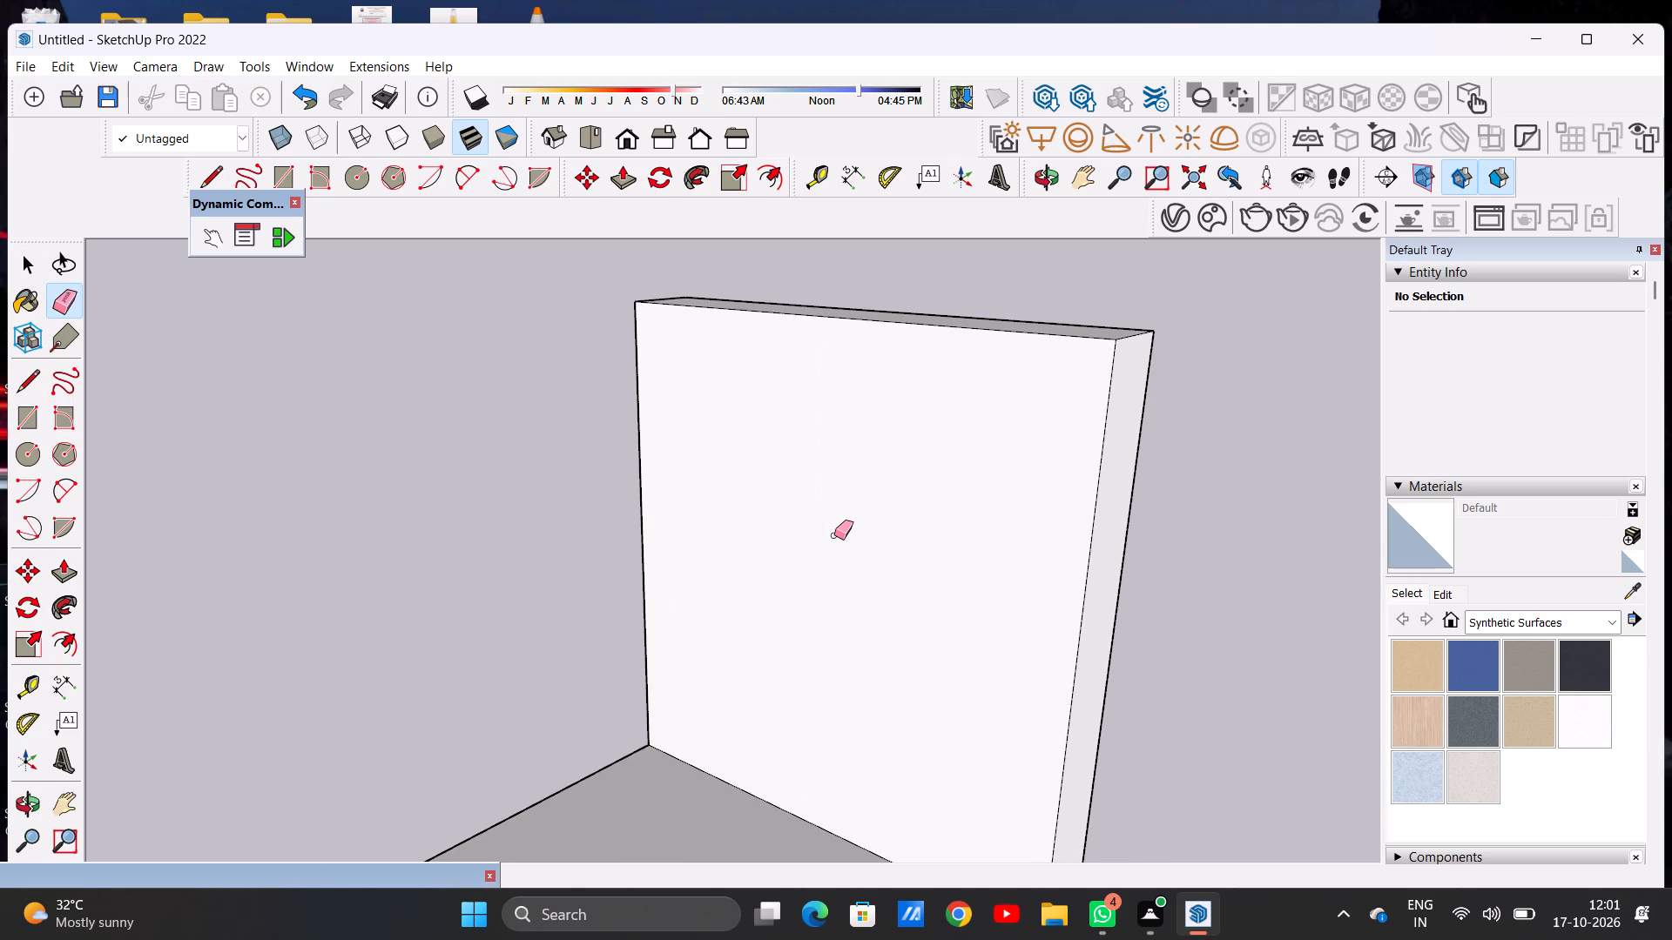
key(space)
Push/Pull the lower front part of the side wall's top face up to the level of the roof slab's top.
scroll(869, 554, down, 17)
middle_drag(1082, 708, 941, 697)
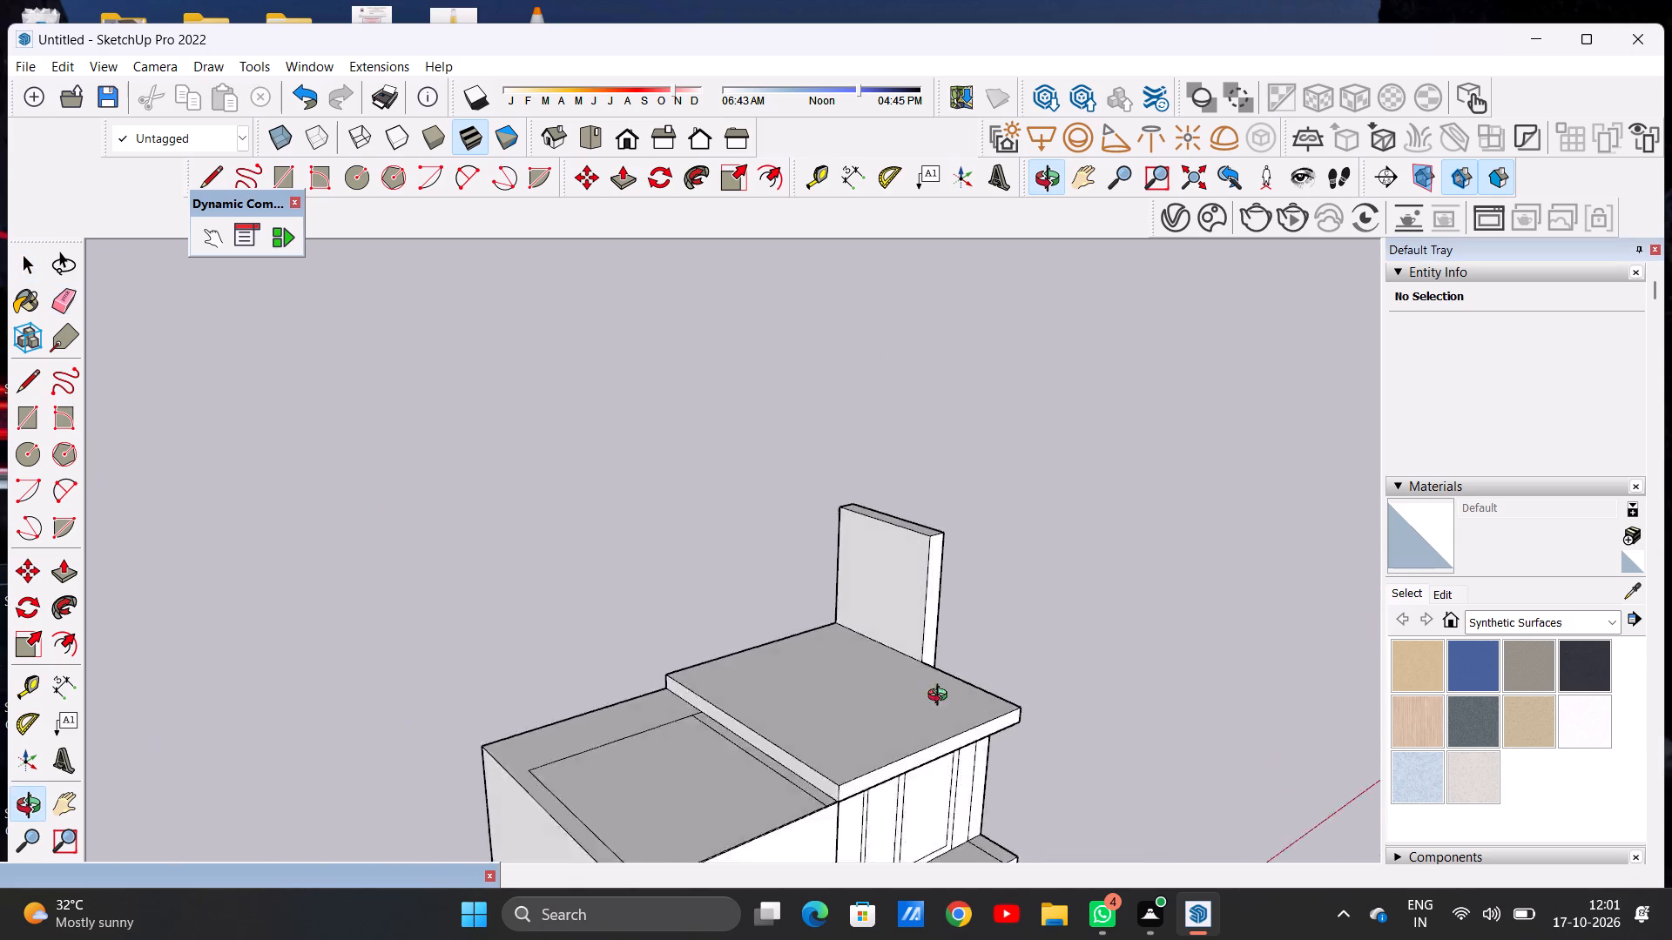
middle_drag(941, 697, 570, 641)
scroll(706, 614, down, 6)
middle_drag(783, 688, 745, 781)
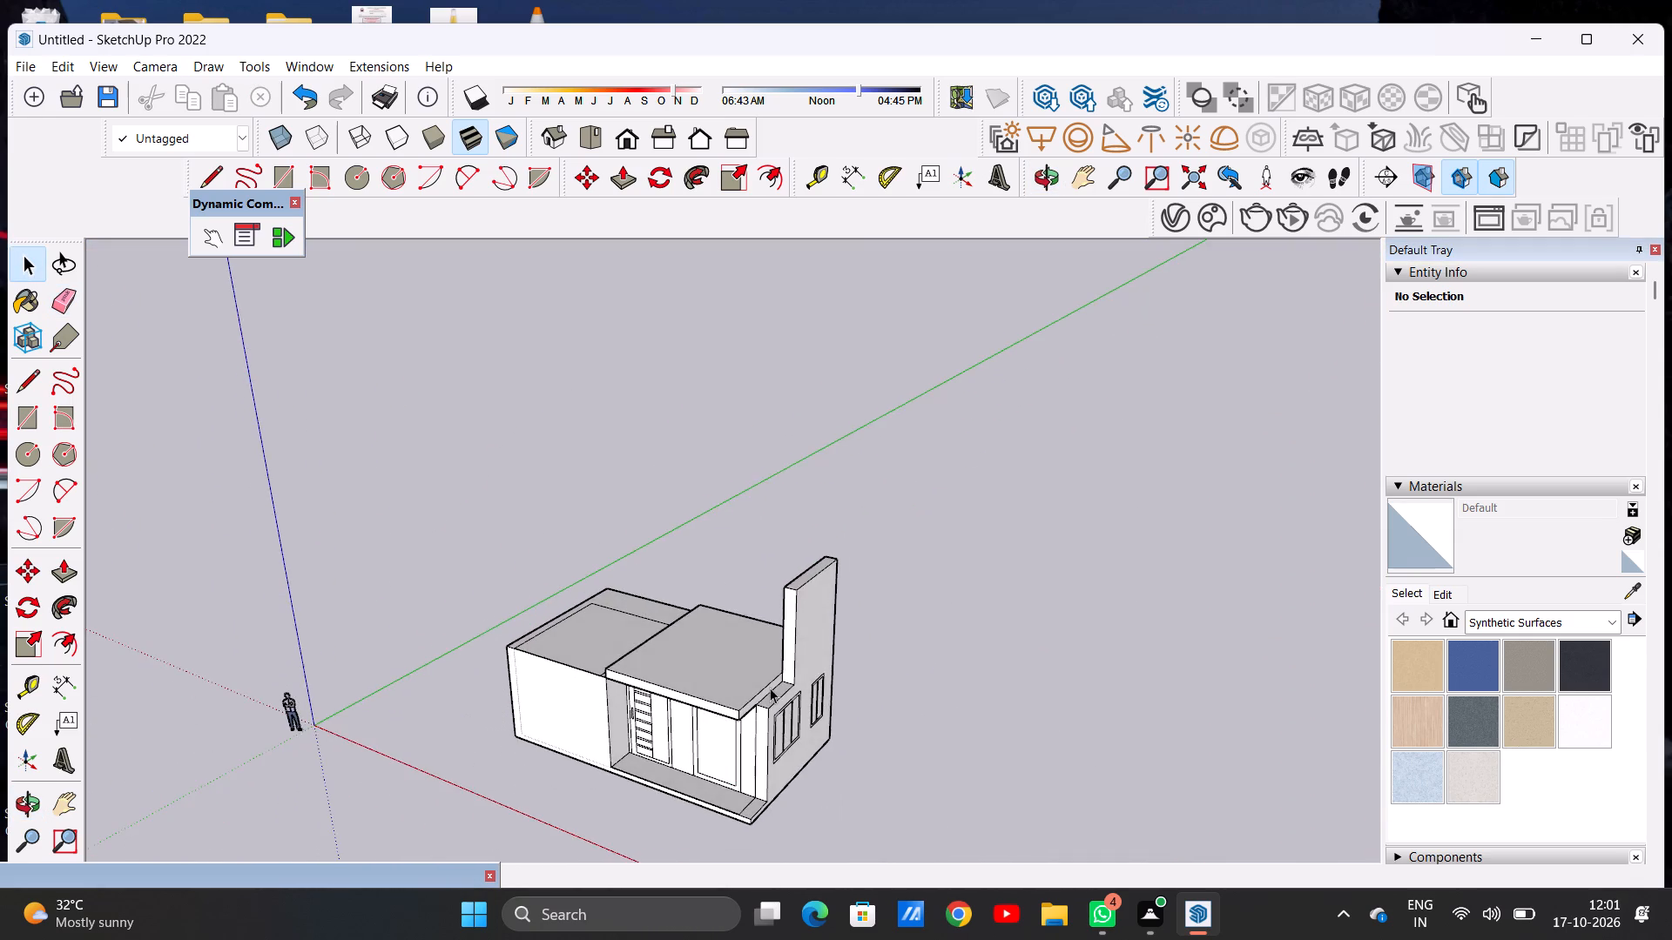
scroll(770, 688, up, 10)
key(p)
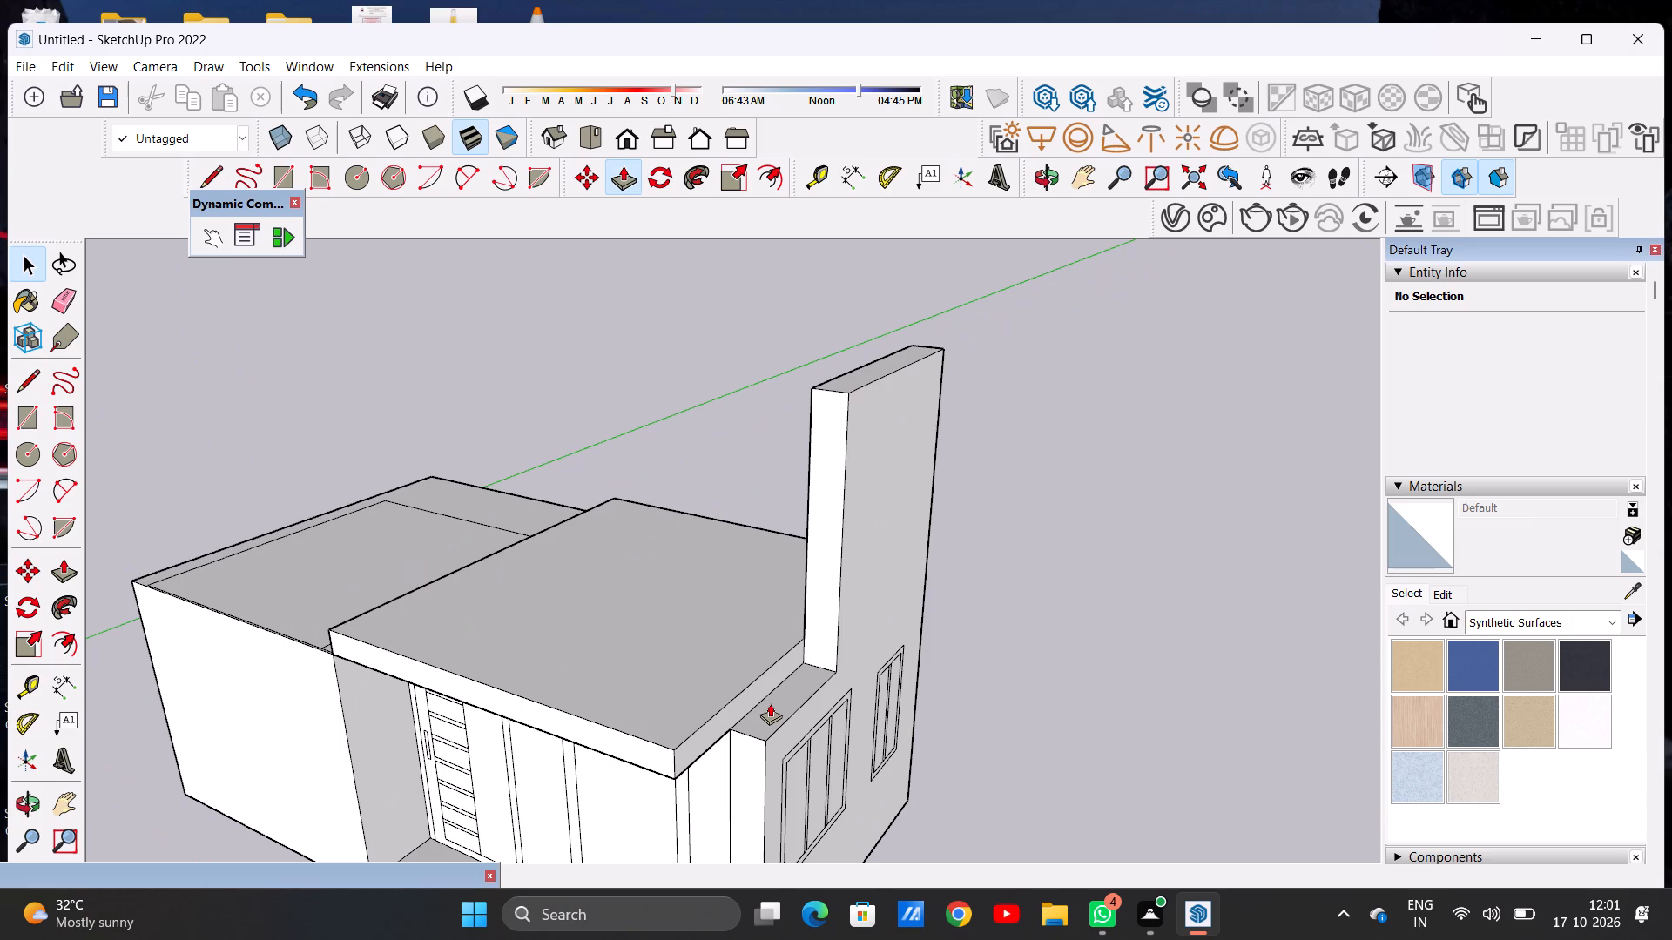
scroll(788, 662, up, 6)
click(788, 662)
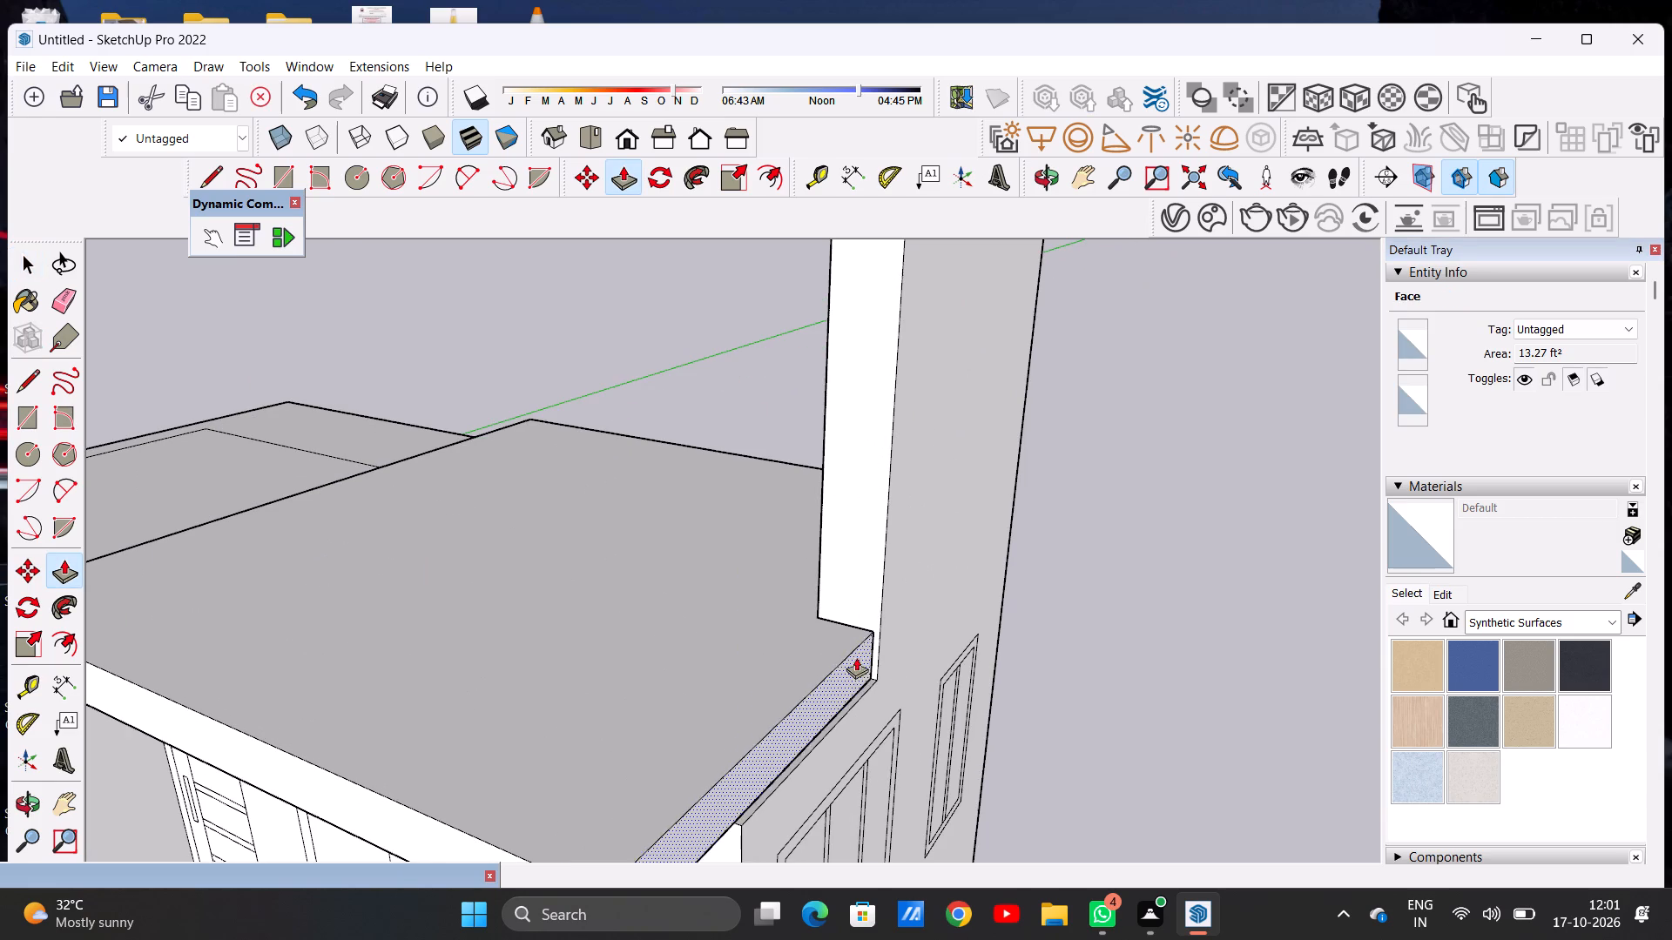
click(883, 628)
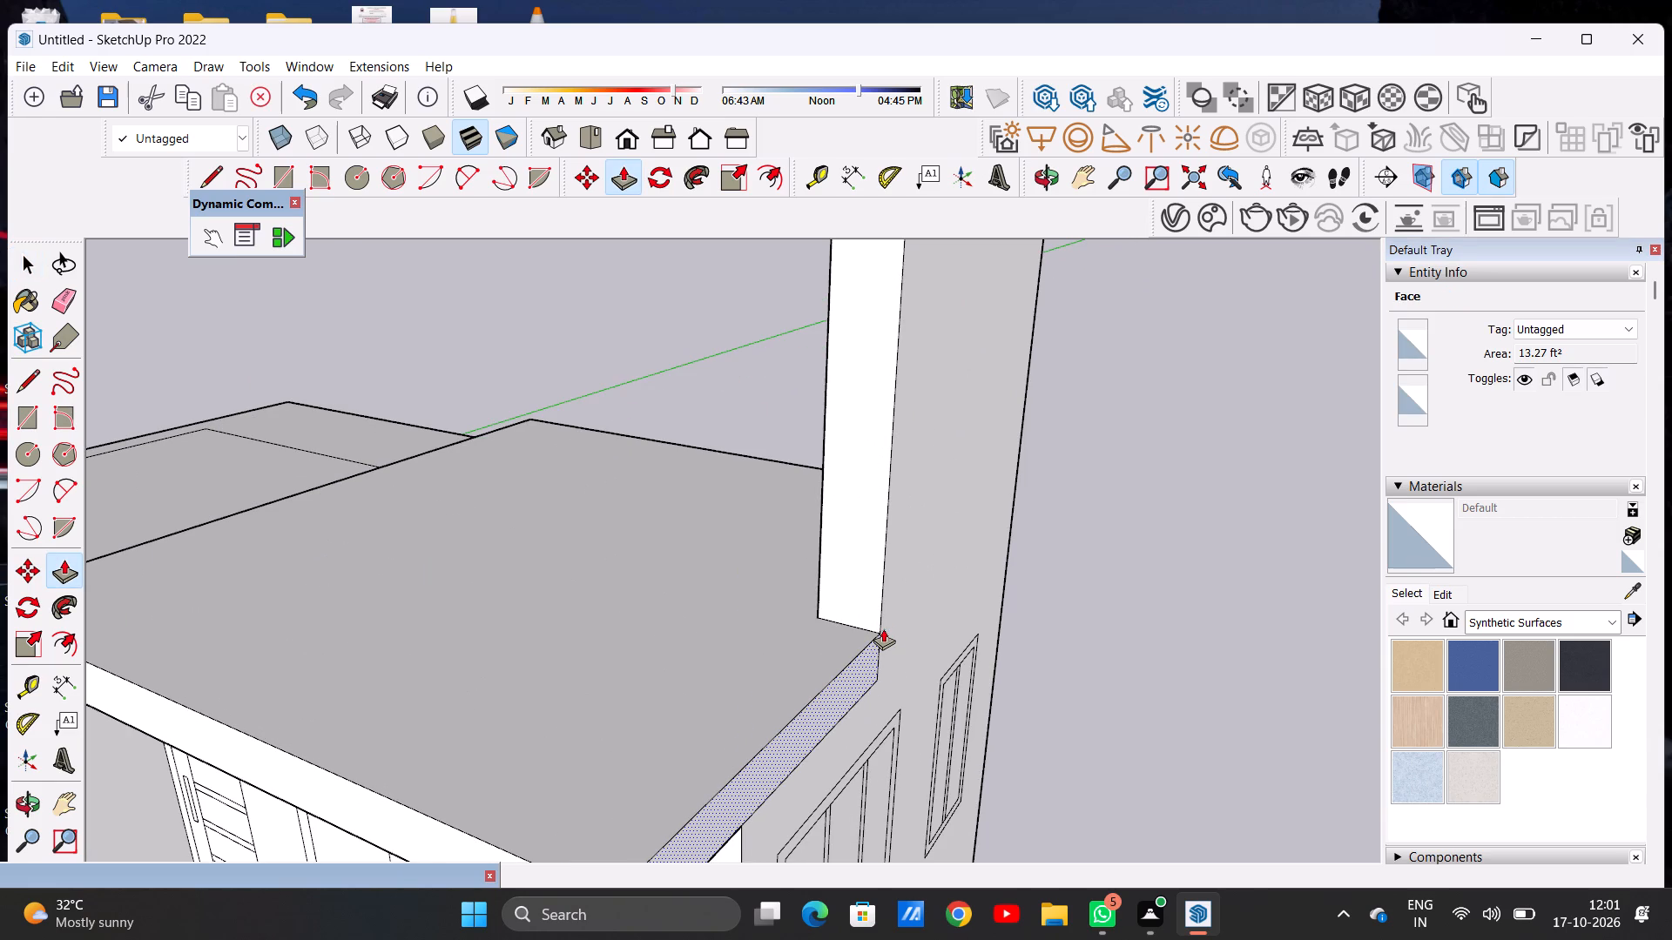
key(space)
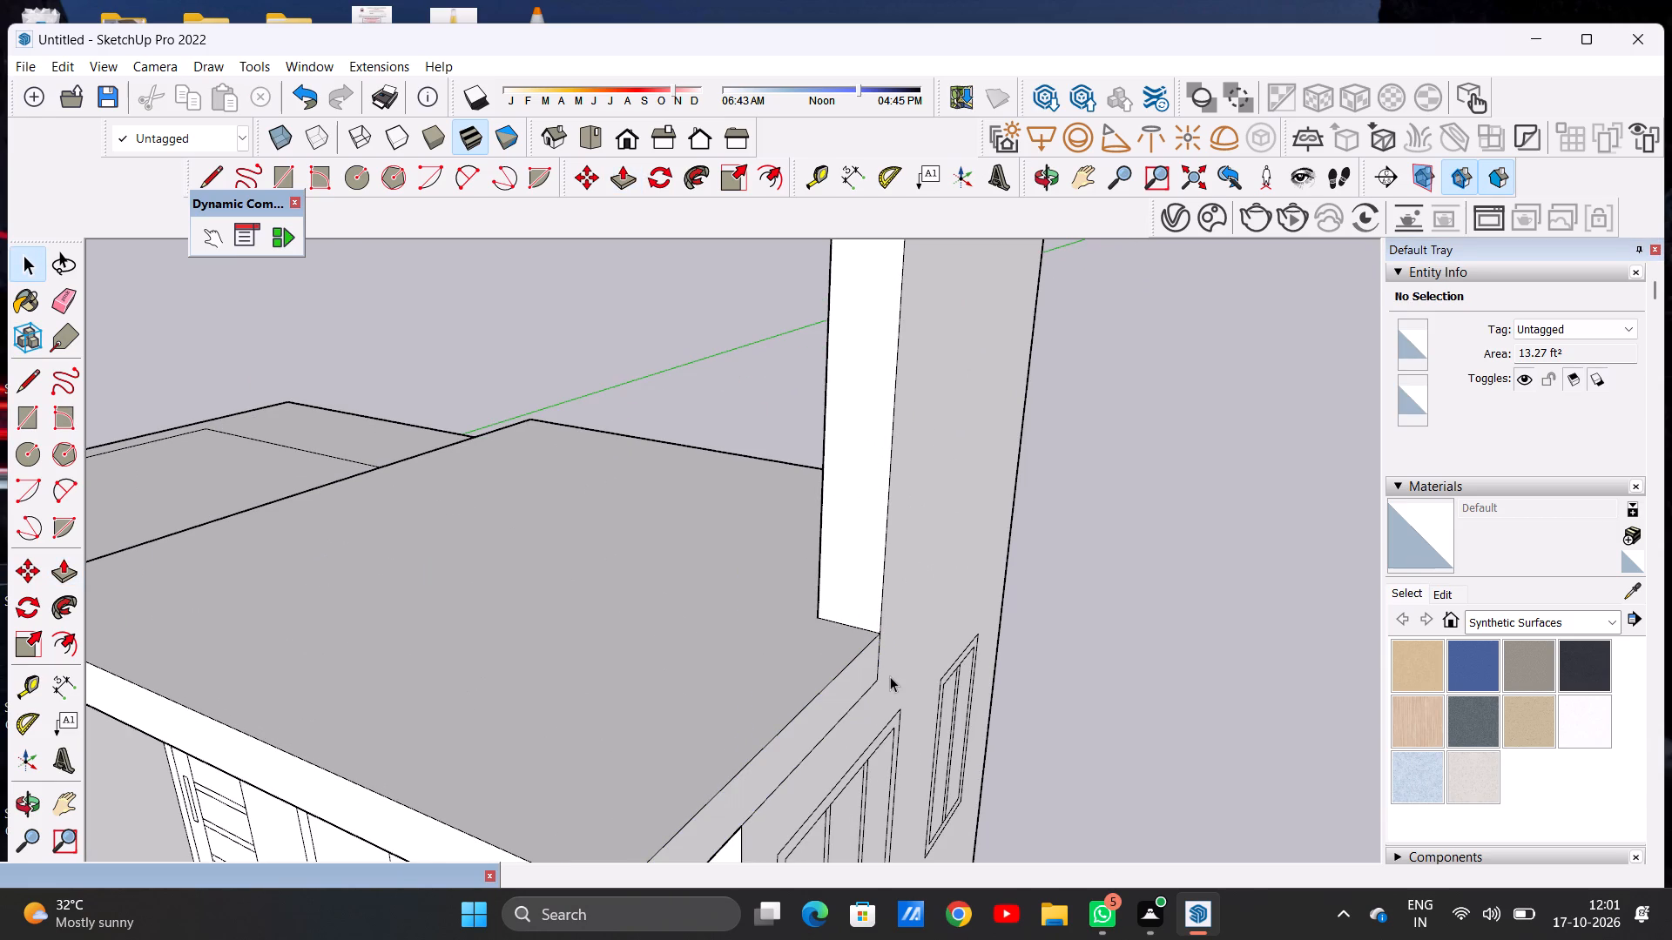
Examine the roof slab, the levelled front wall top and the tall rear wall section from the front and above.
scroll(823, 788, down, 7)
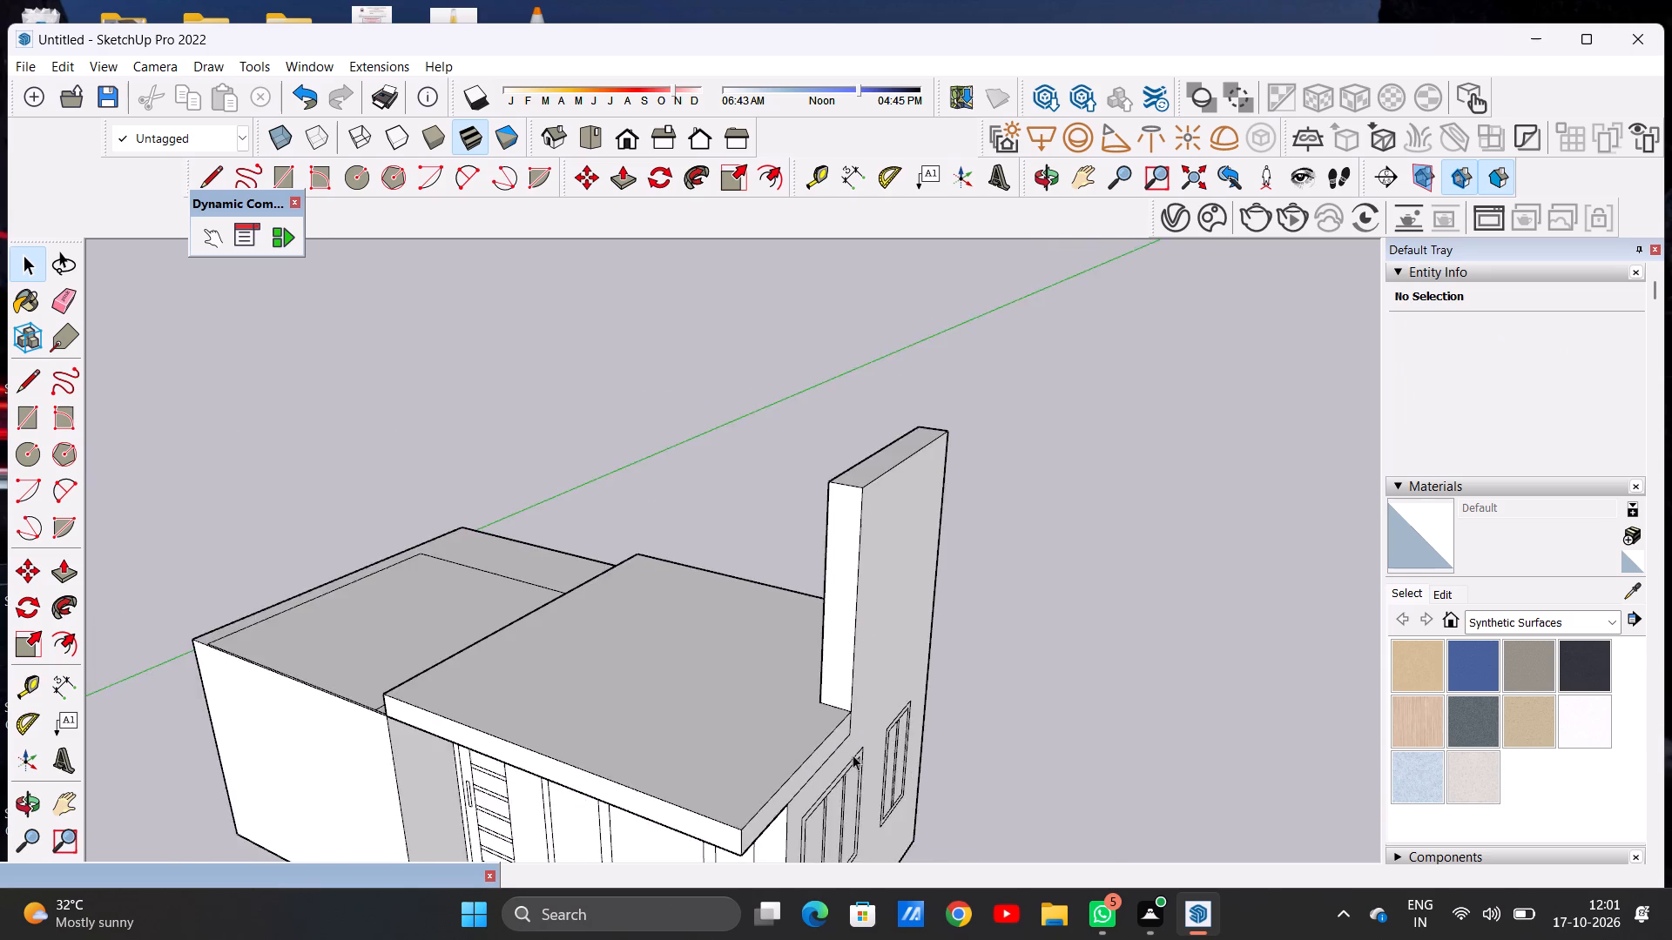
scroll(853, 755, down, 8)
middle_drag(731, 701, 932, 672)
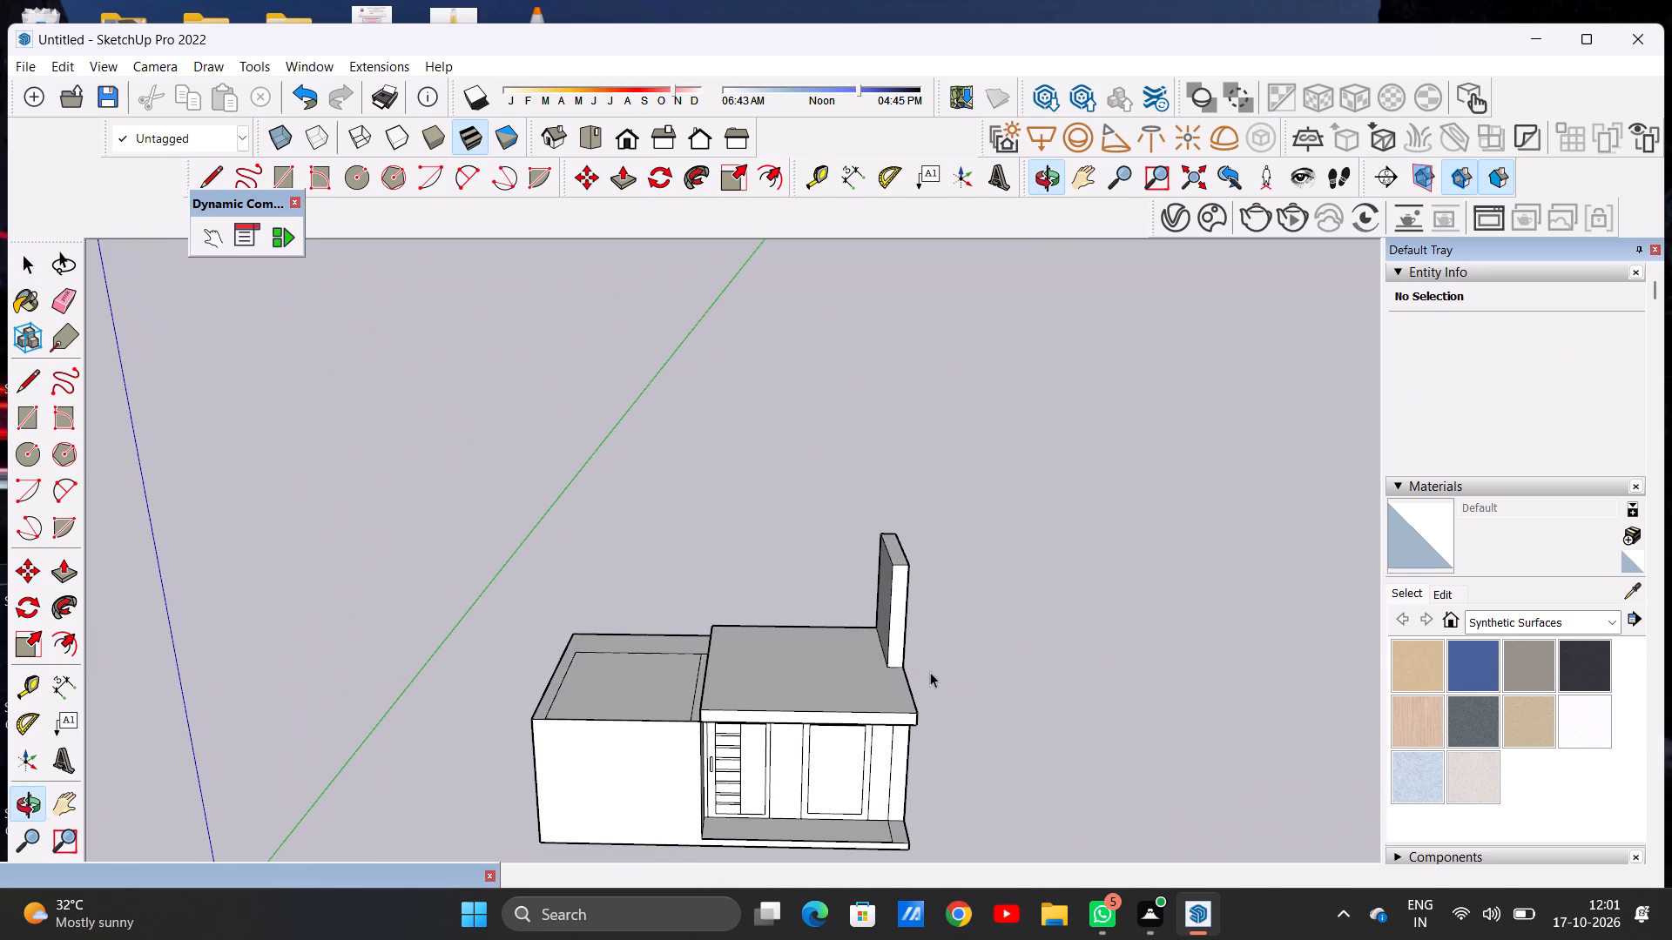
scroll(887, 672, down, 1)
middle_drag(829, 671, 833, 844)
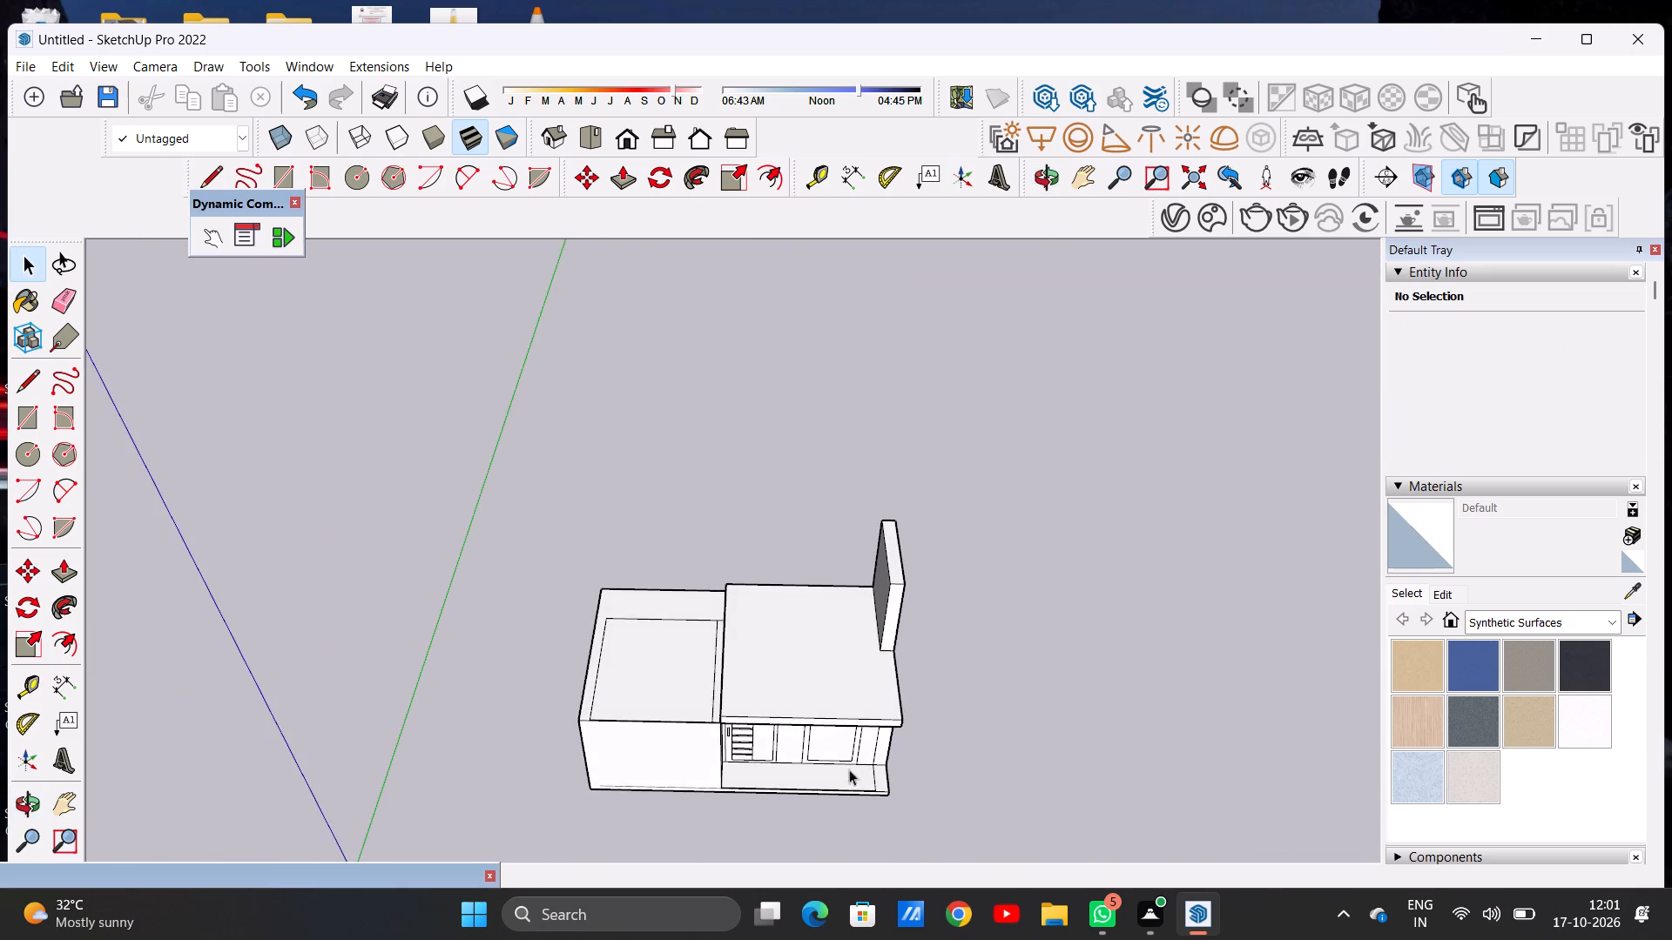
scroll(851, 682, up, 5)
middle_drag(822, 617, 896, 687)
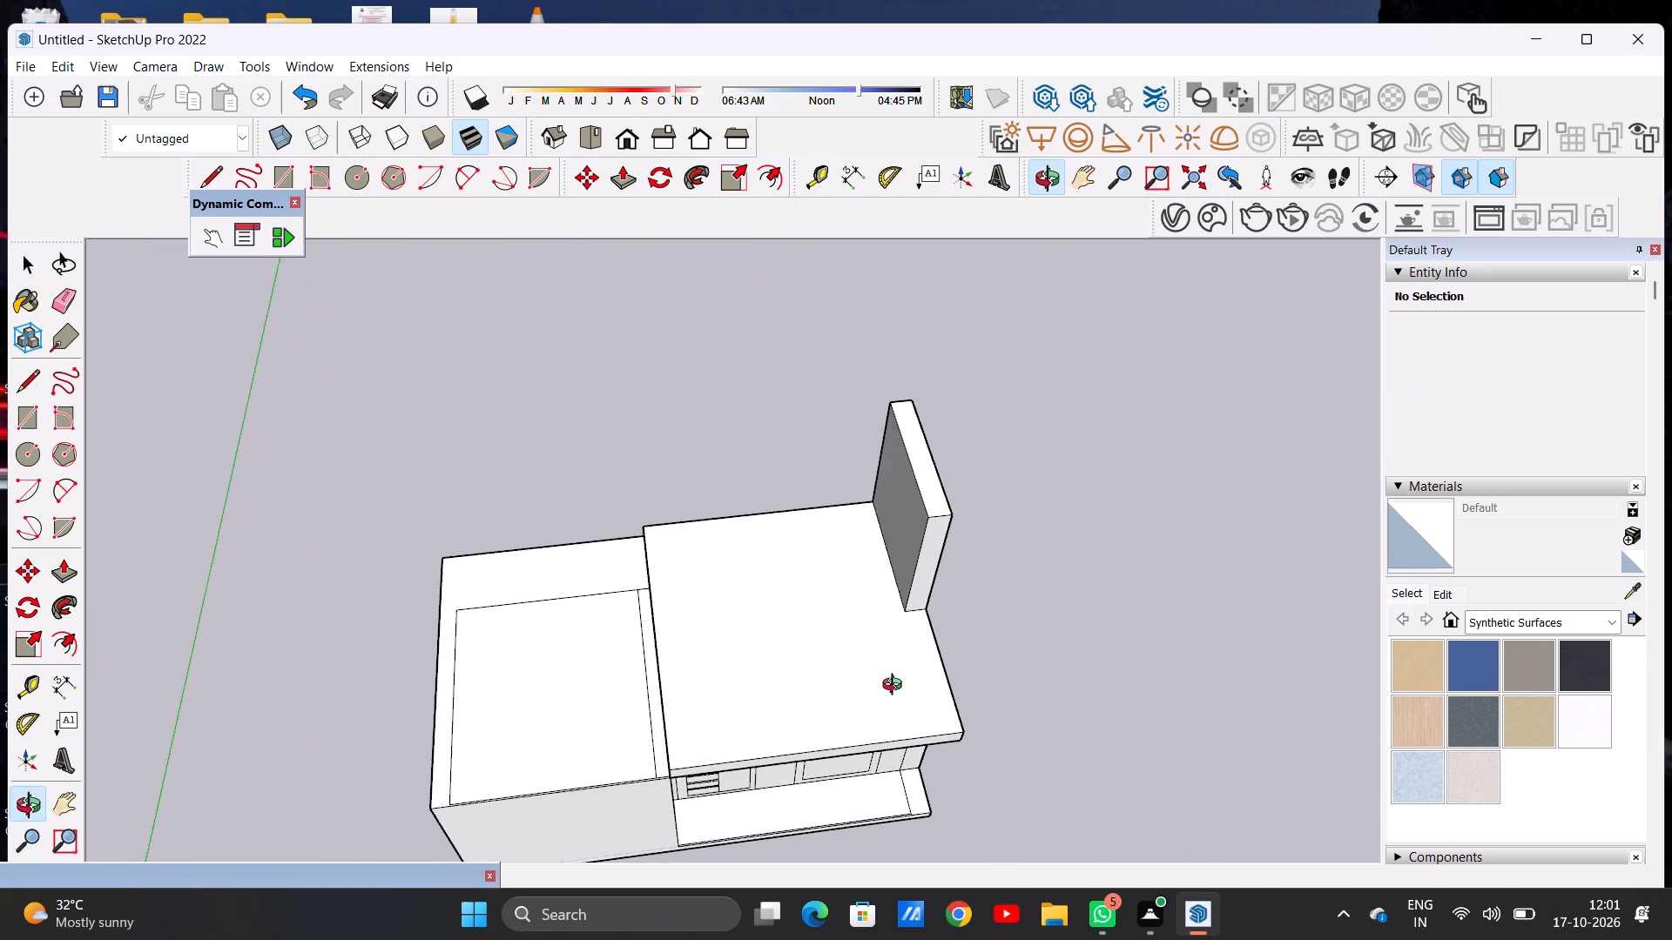
middle_drag(896, 687, 906, 687)
middle_drag(673, 686, 834, 587)
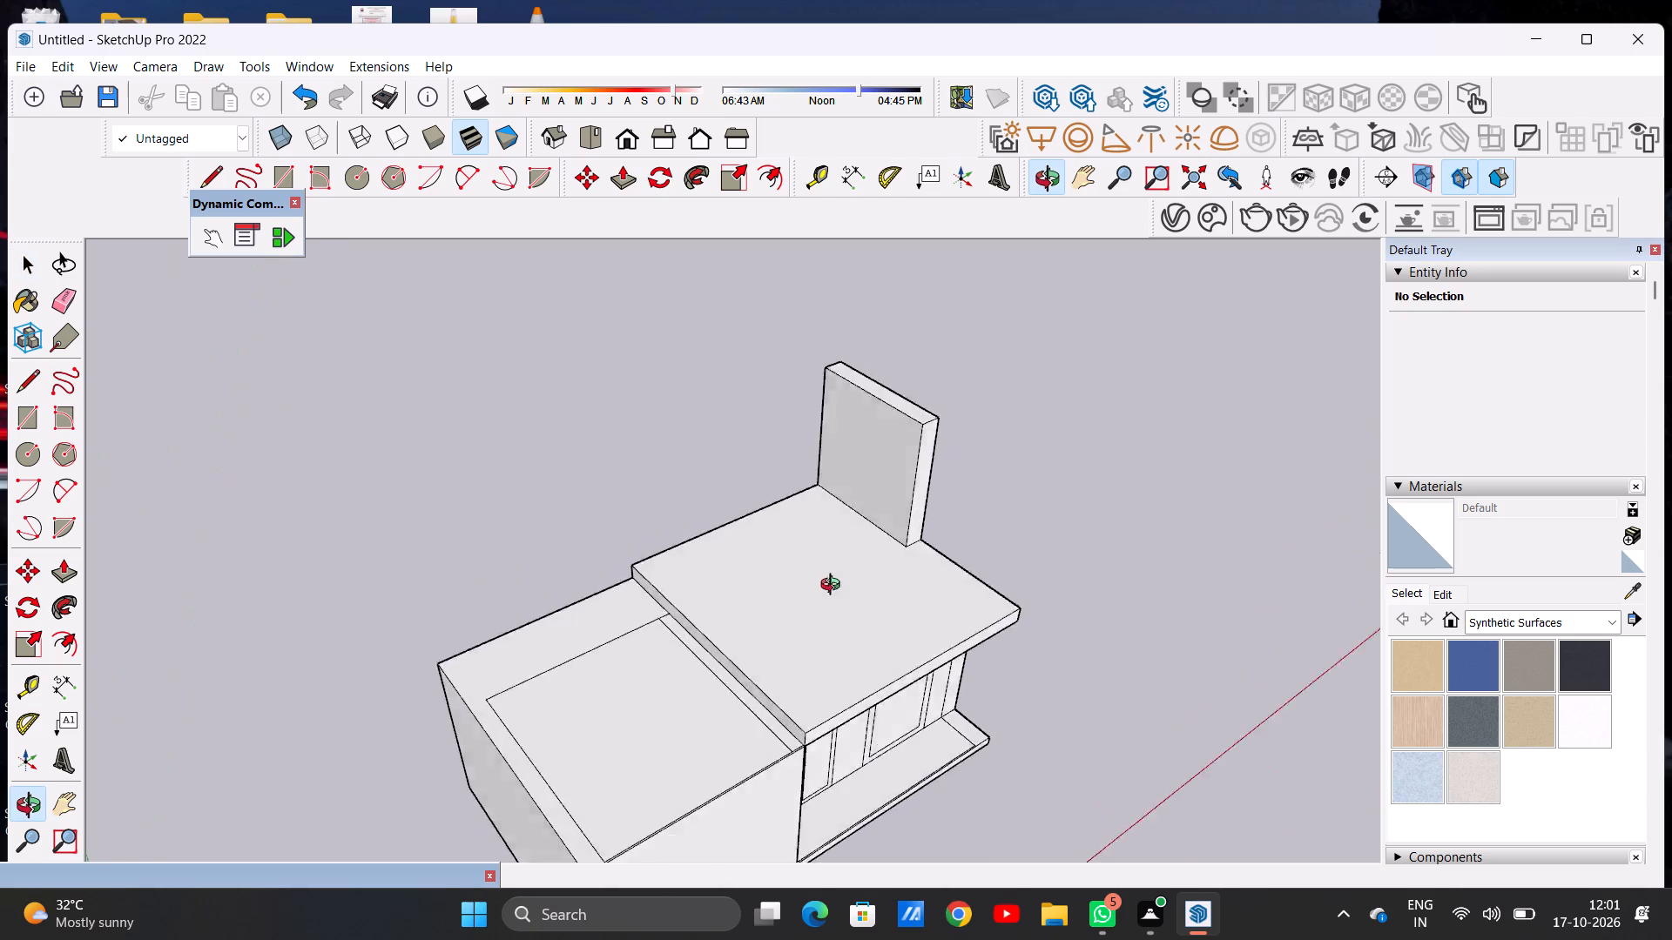
middle_drag(834, 587, 603, 705)
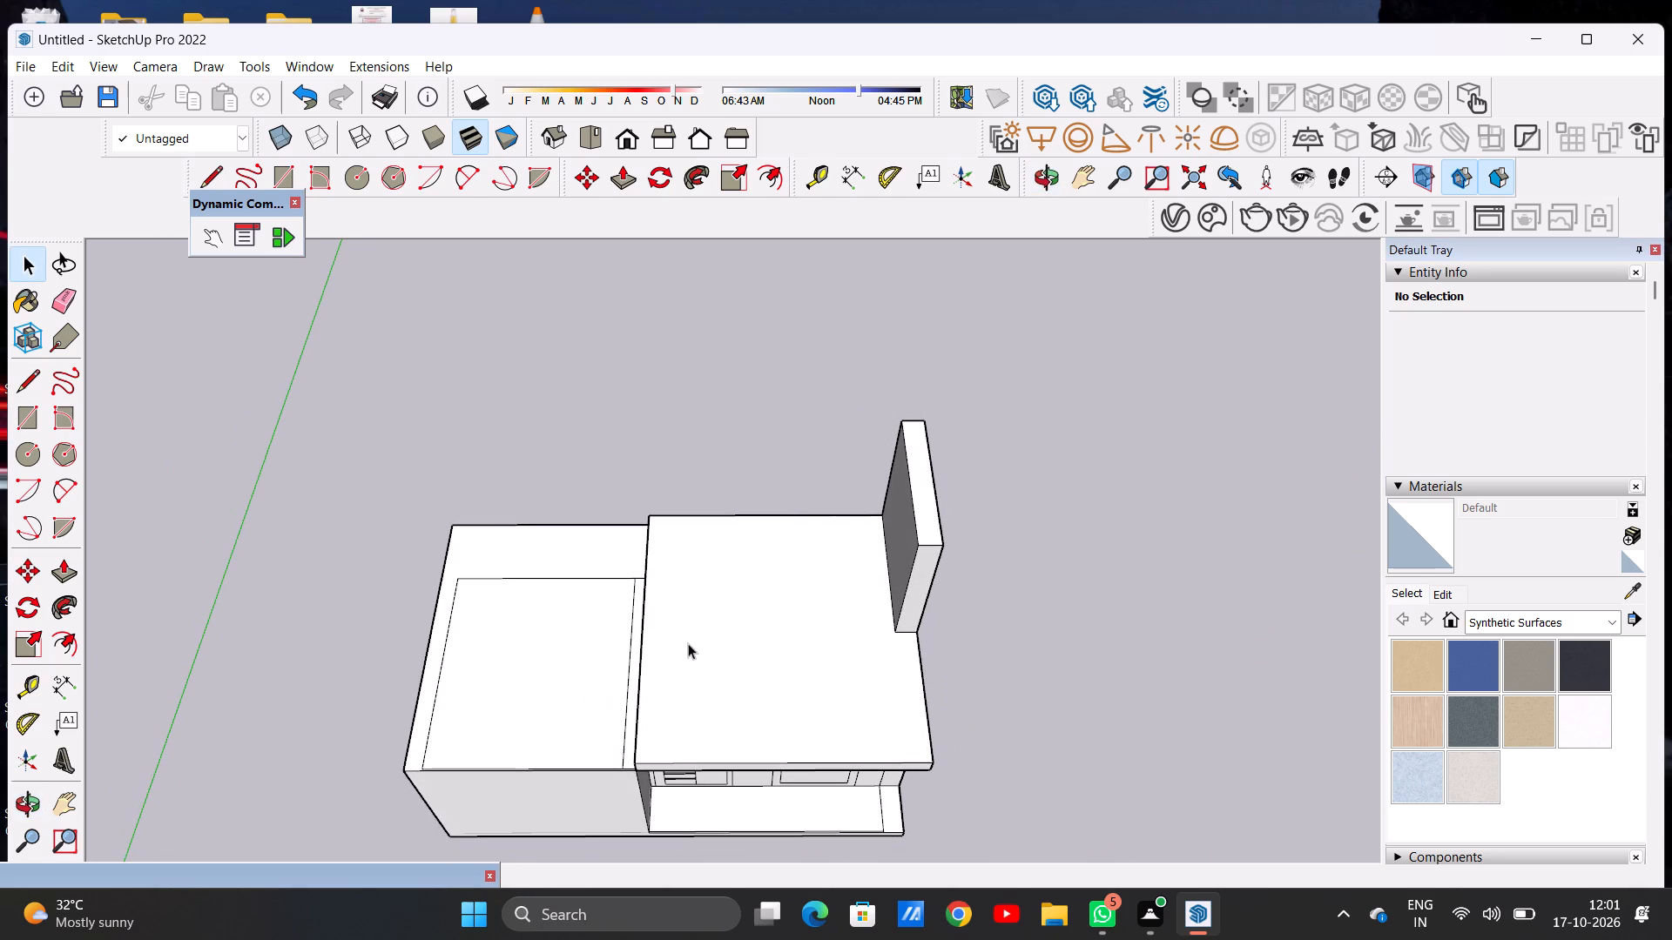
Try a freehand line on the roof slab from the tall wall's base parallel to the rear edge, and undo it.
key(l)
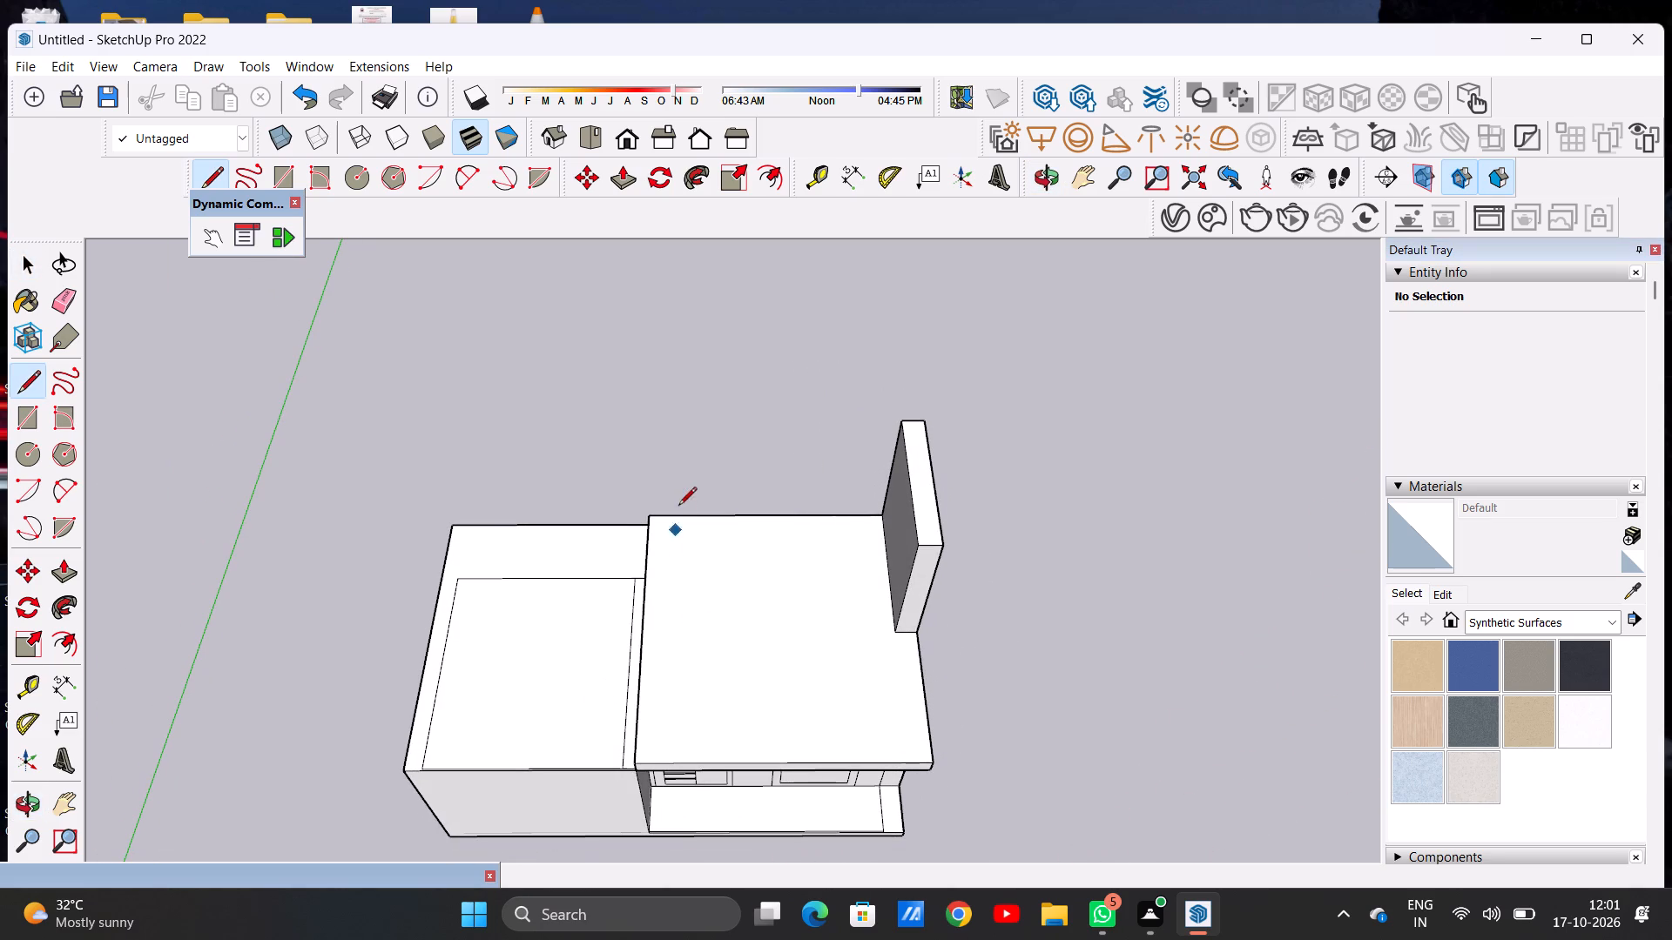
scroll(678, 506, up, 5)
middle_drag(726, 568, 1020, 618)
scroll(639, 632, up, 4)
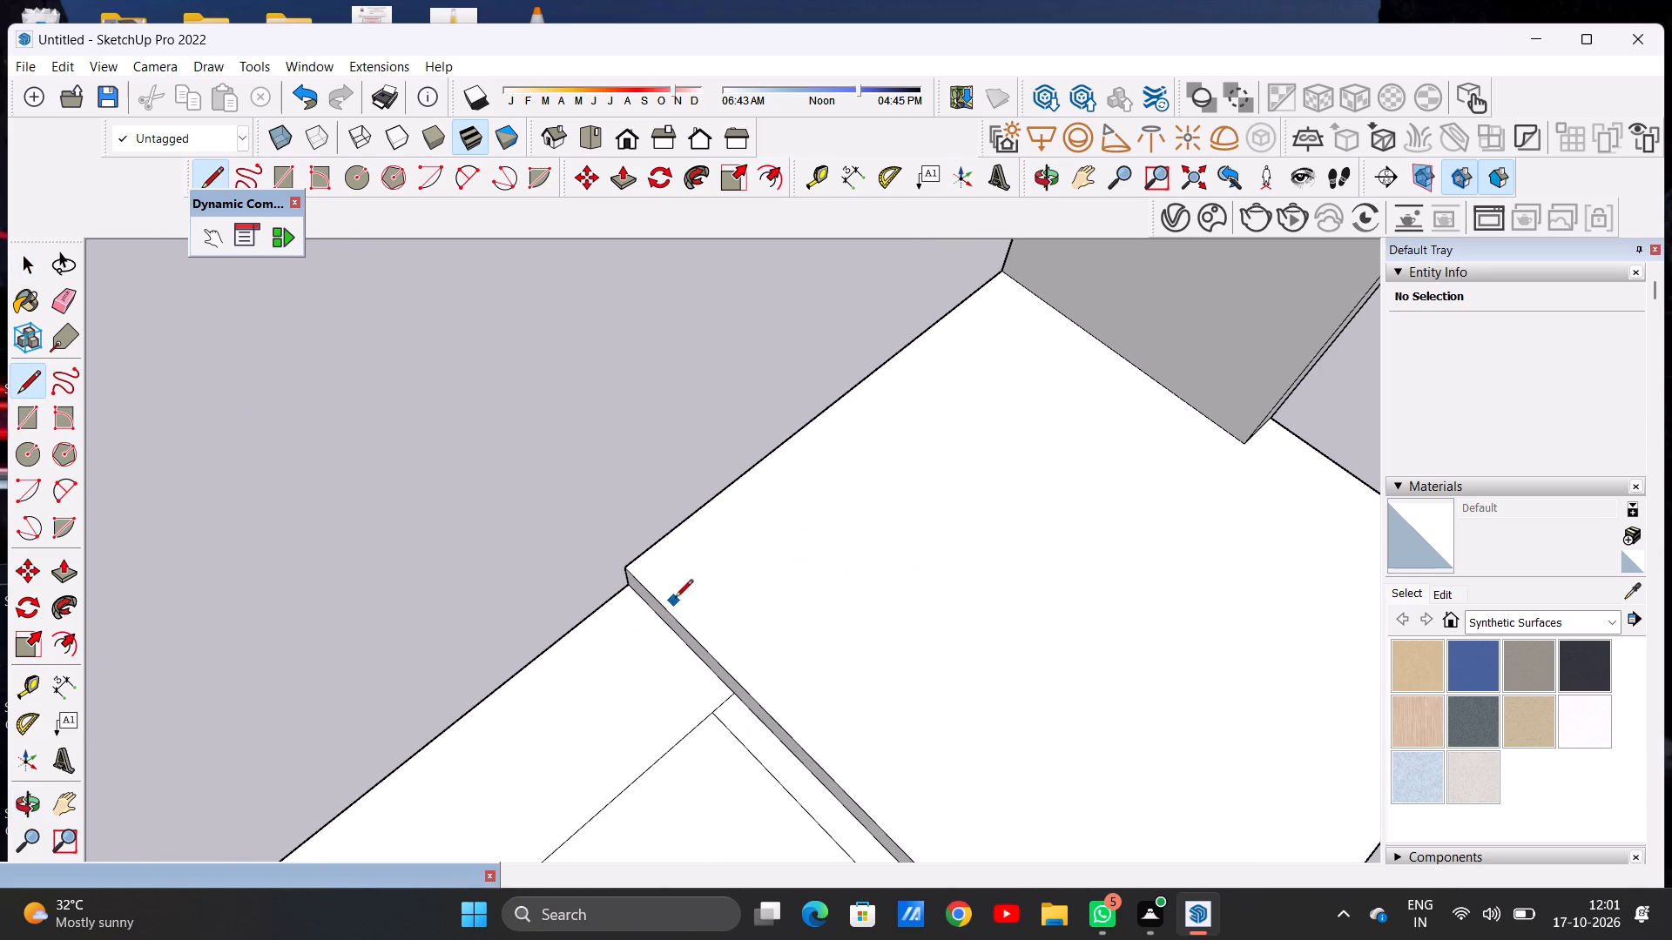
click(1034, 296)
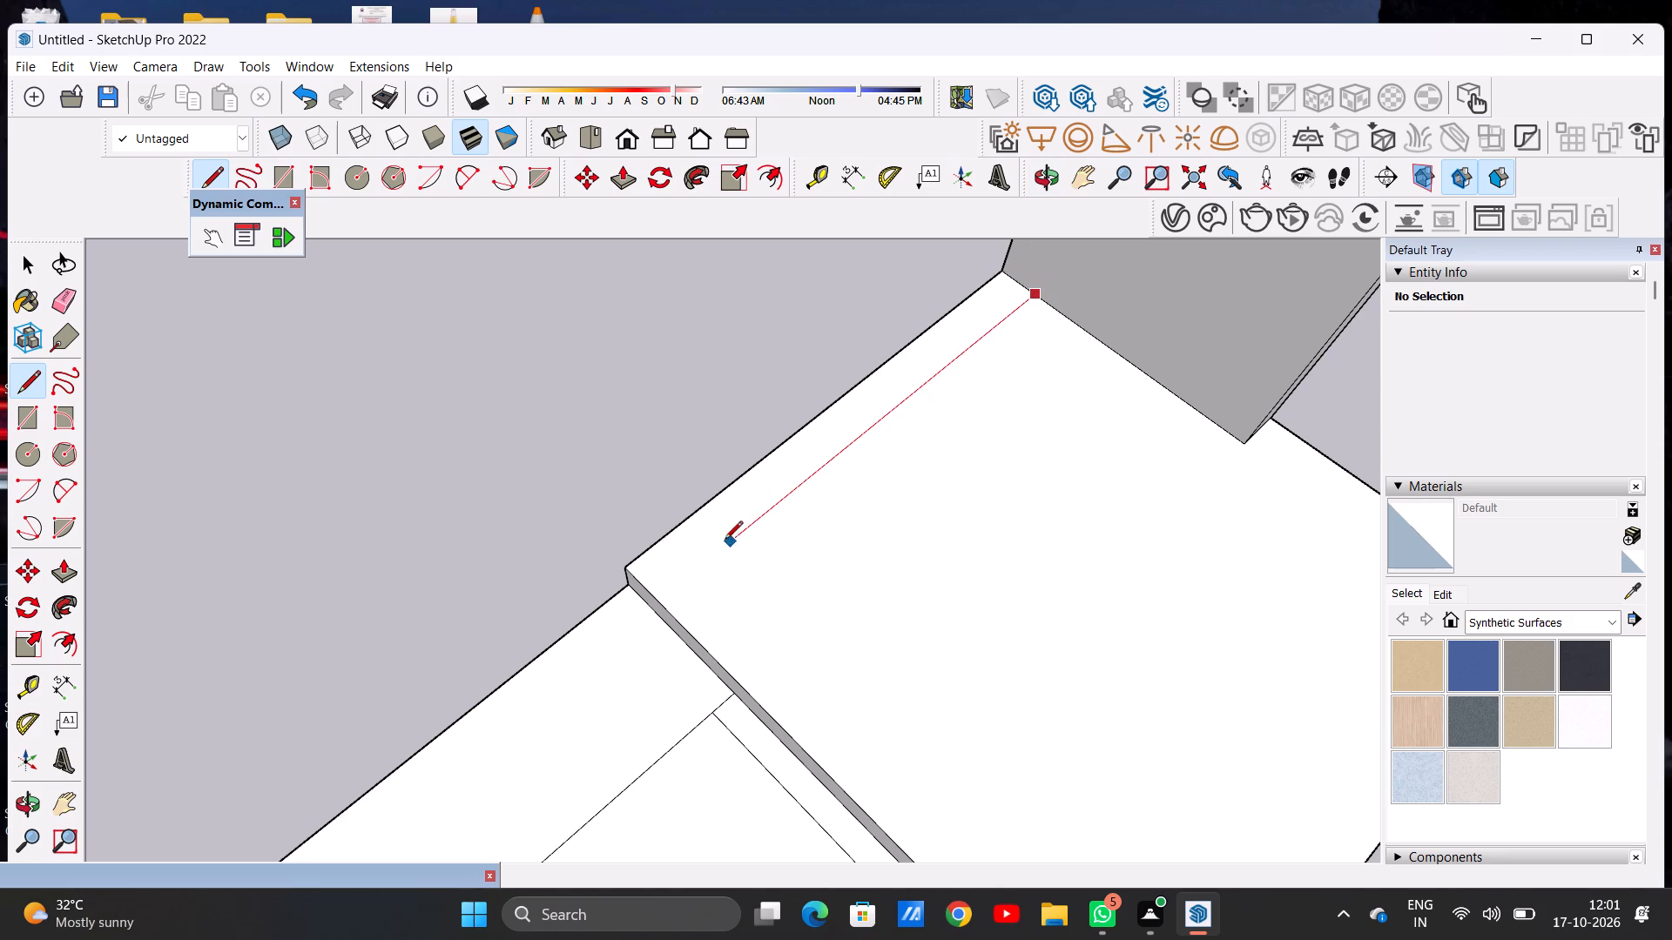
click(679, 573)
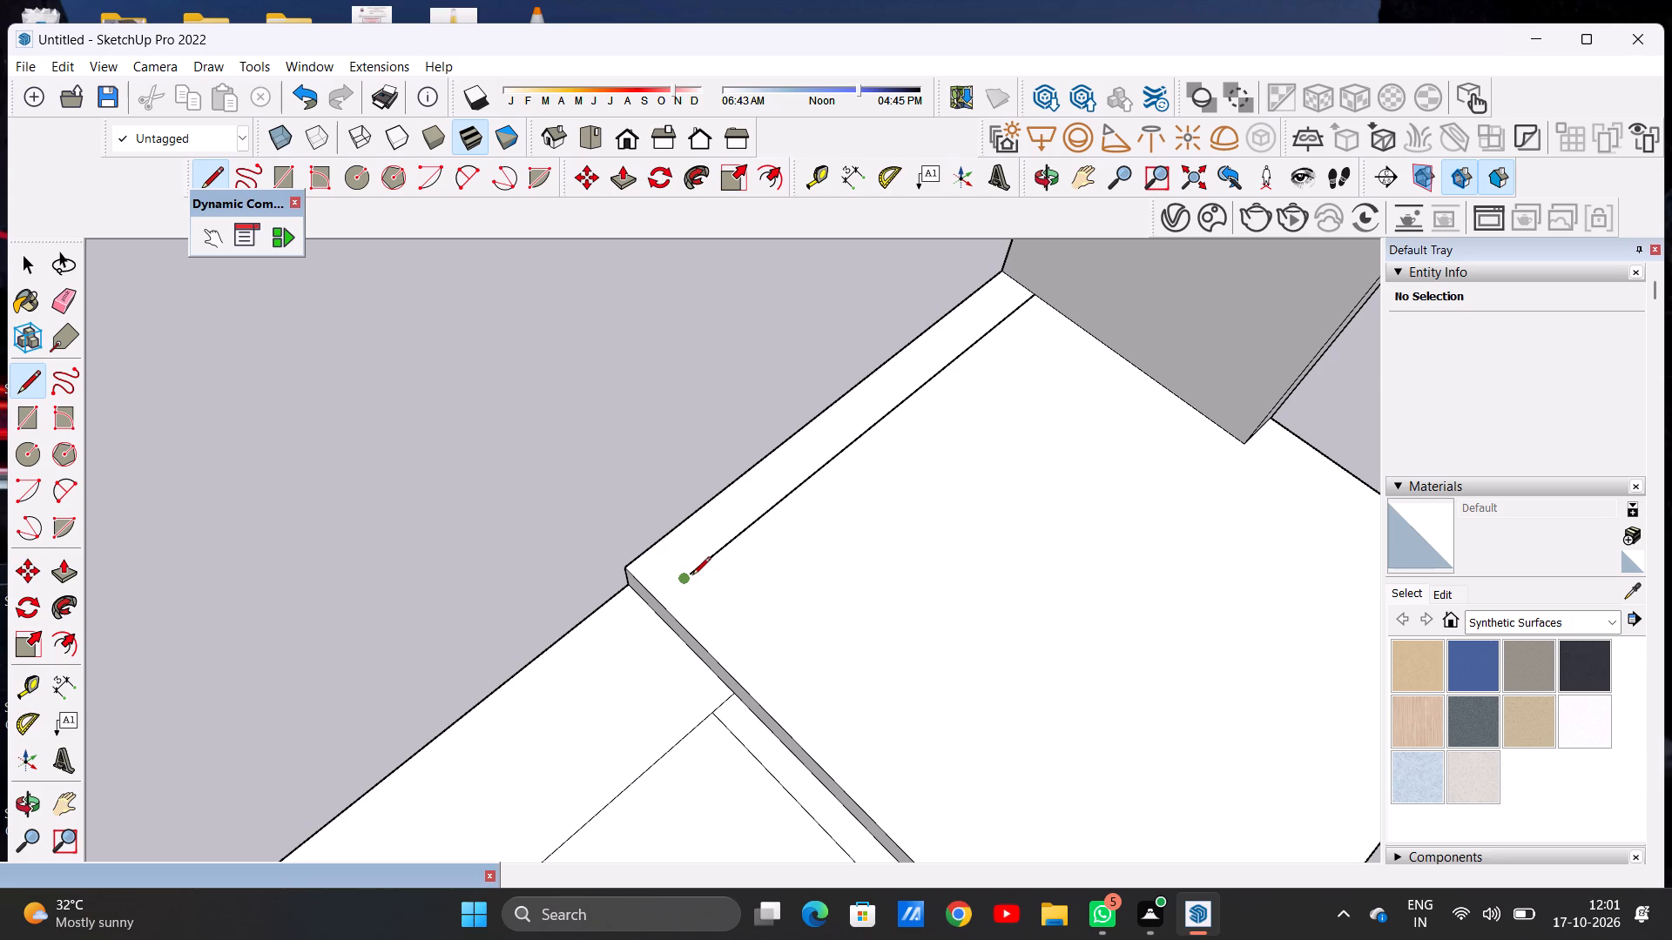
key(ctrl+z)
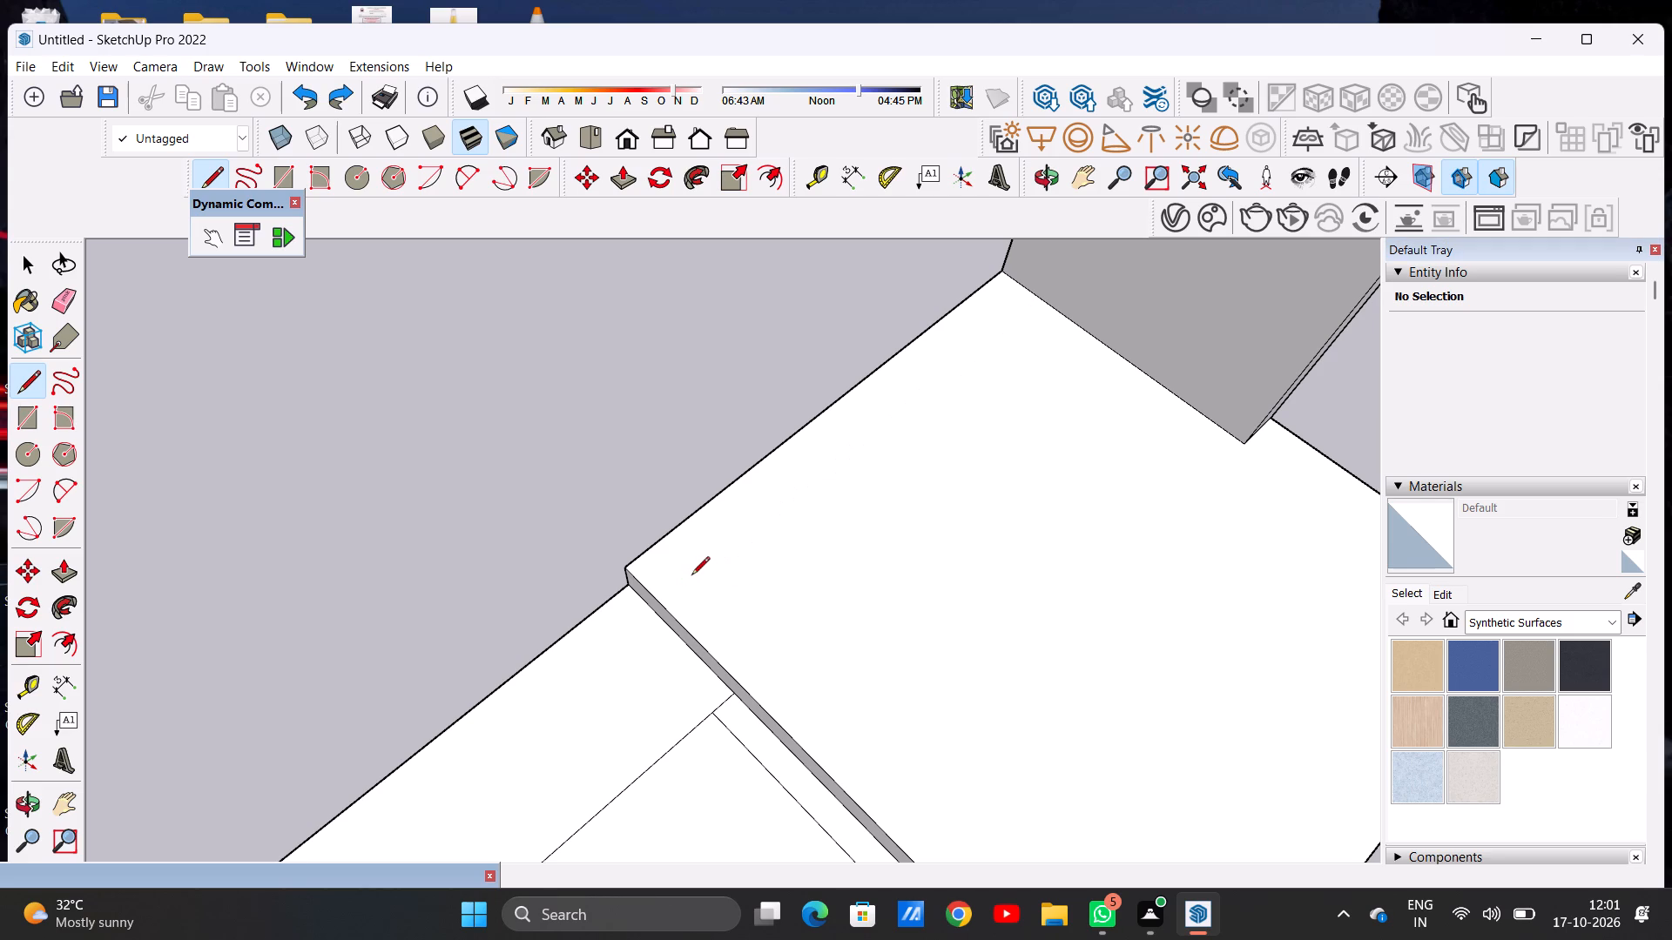
Draw two connected inset lines on the roof slab, from the tall wall along the rear edge and along the lower roof's side to the front edge.
click(1028, 292)
scroll(749, 501, down, 6)
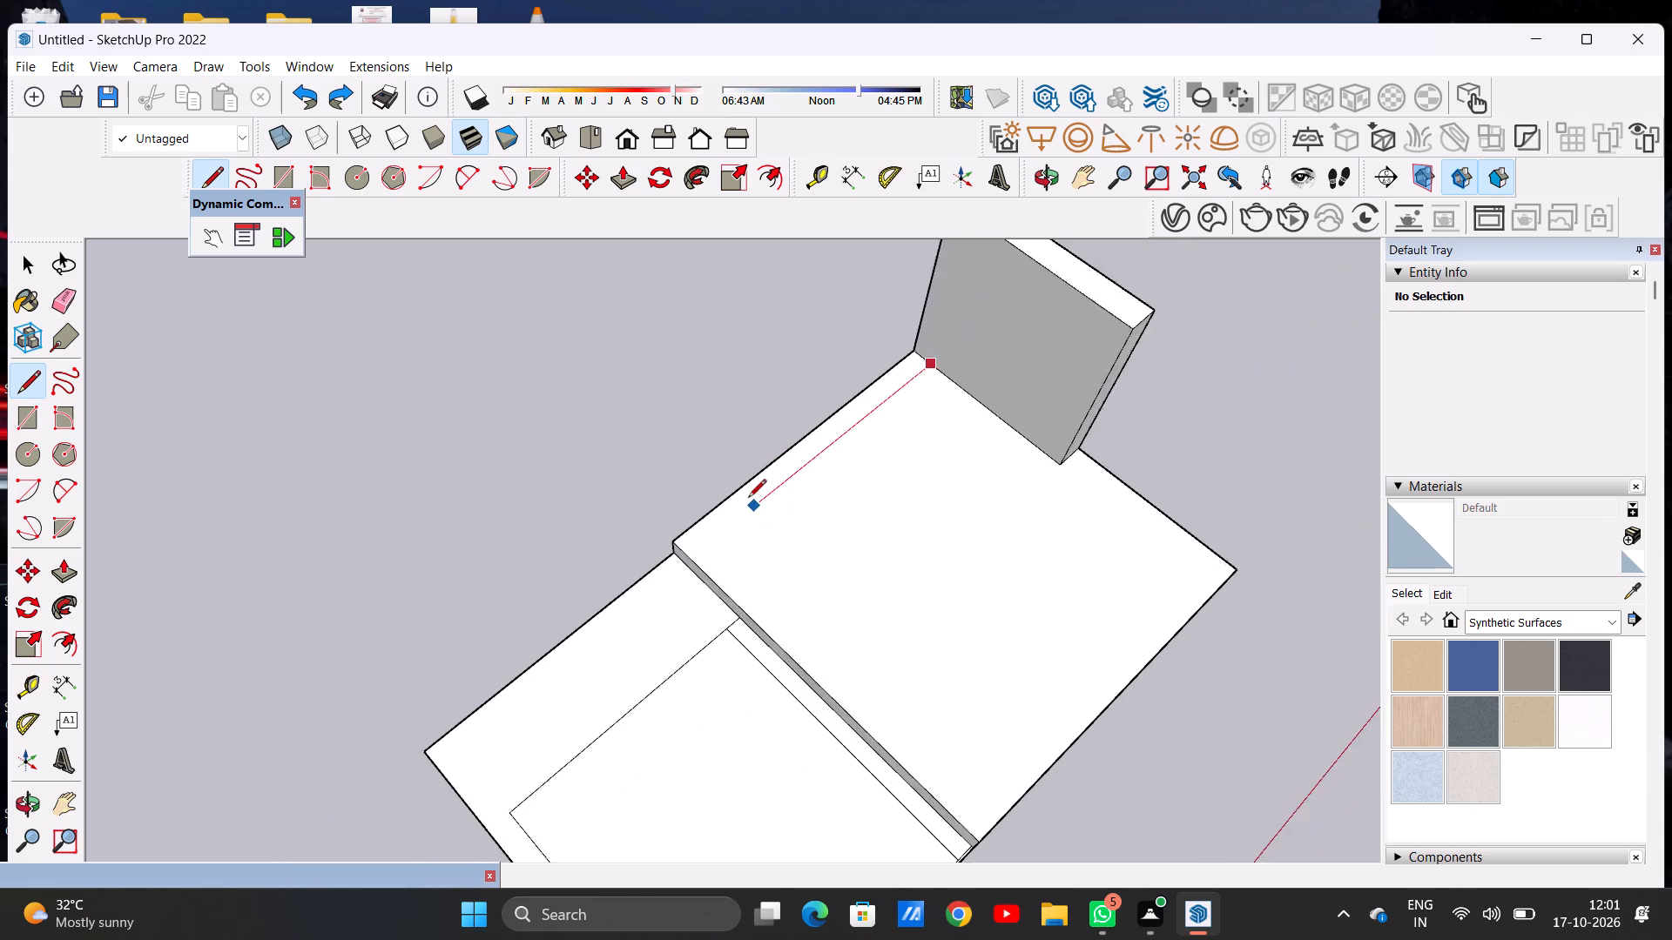
scroll(743, 503, up, 4)
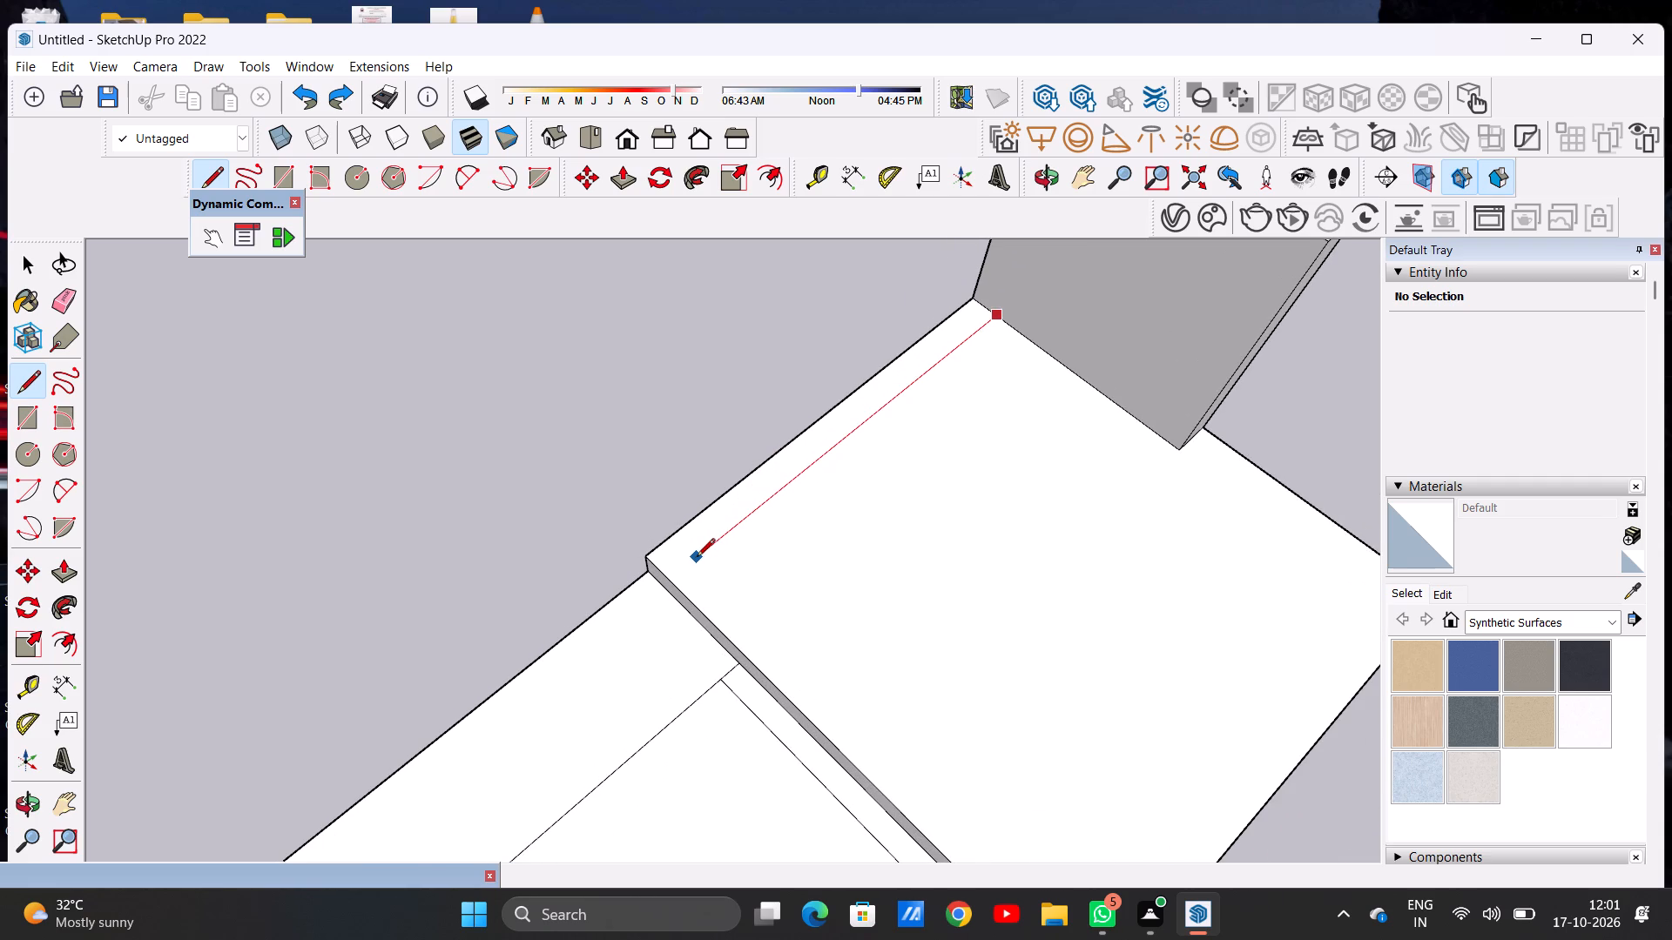
click(692, 557)
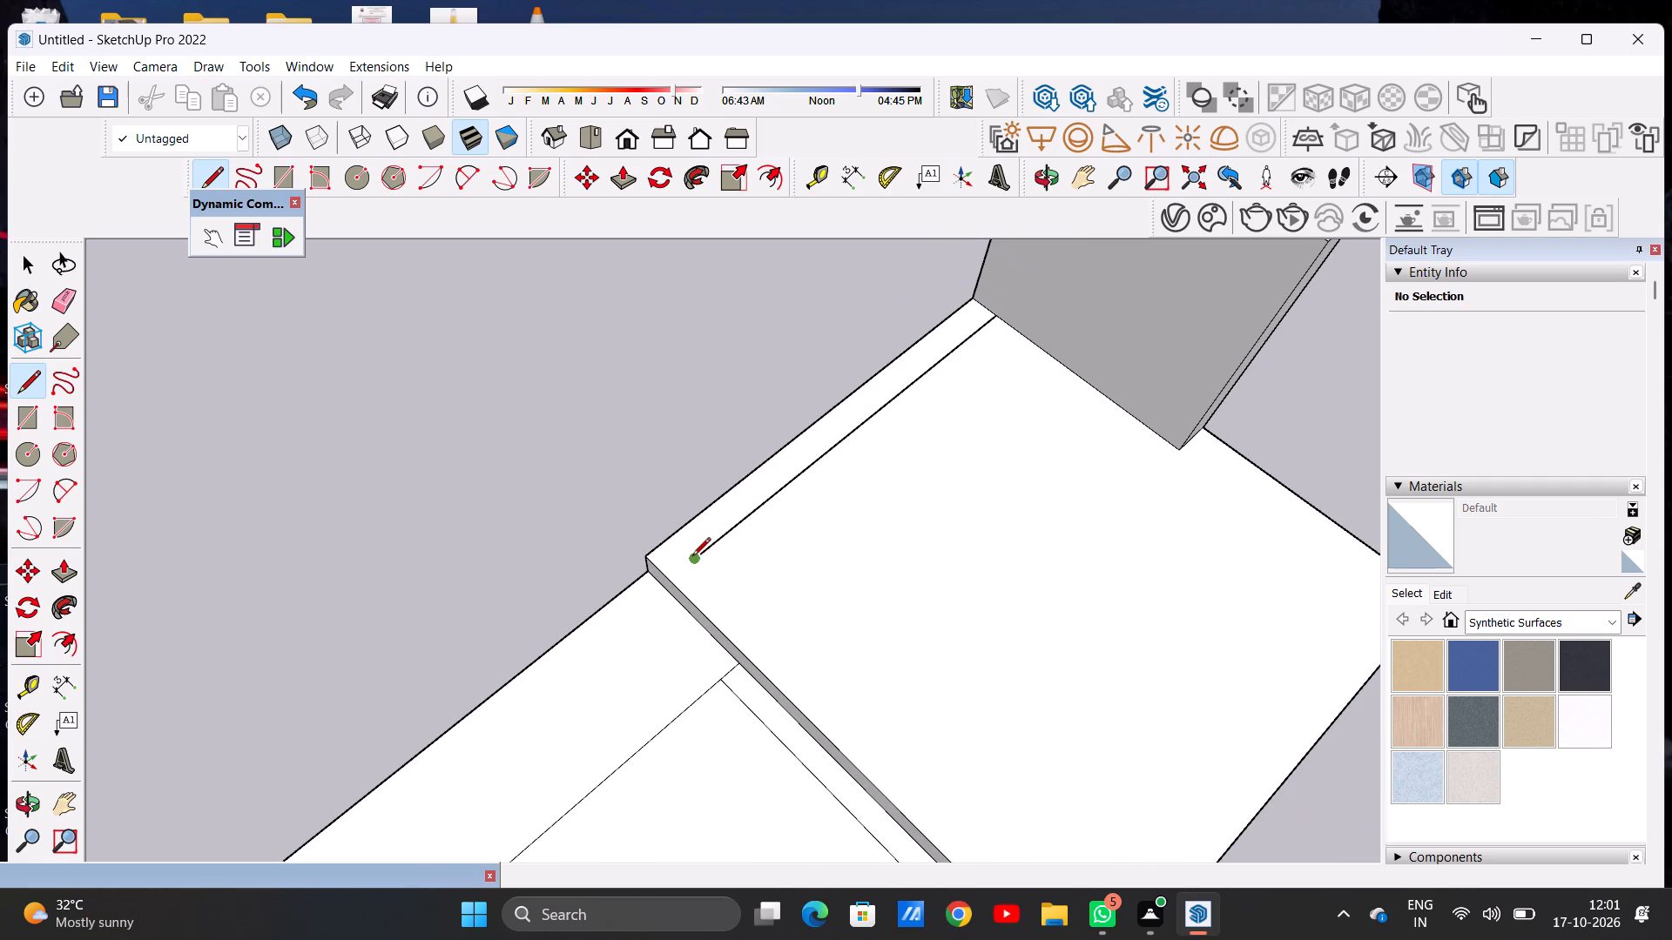
scroll(782, 586, down, 12)
scroll(853, 652, up, 5)
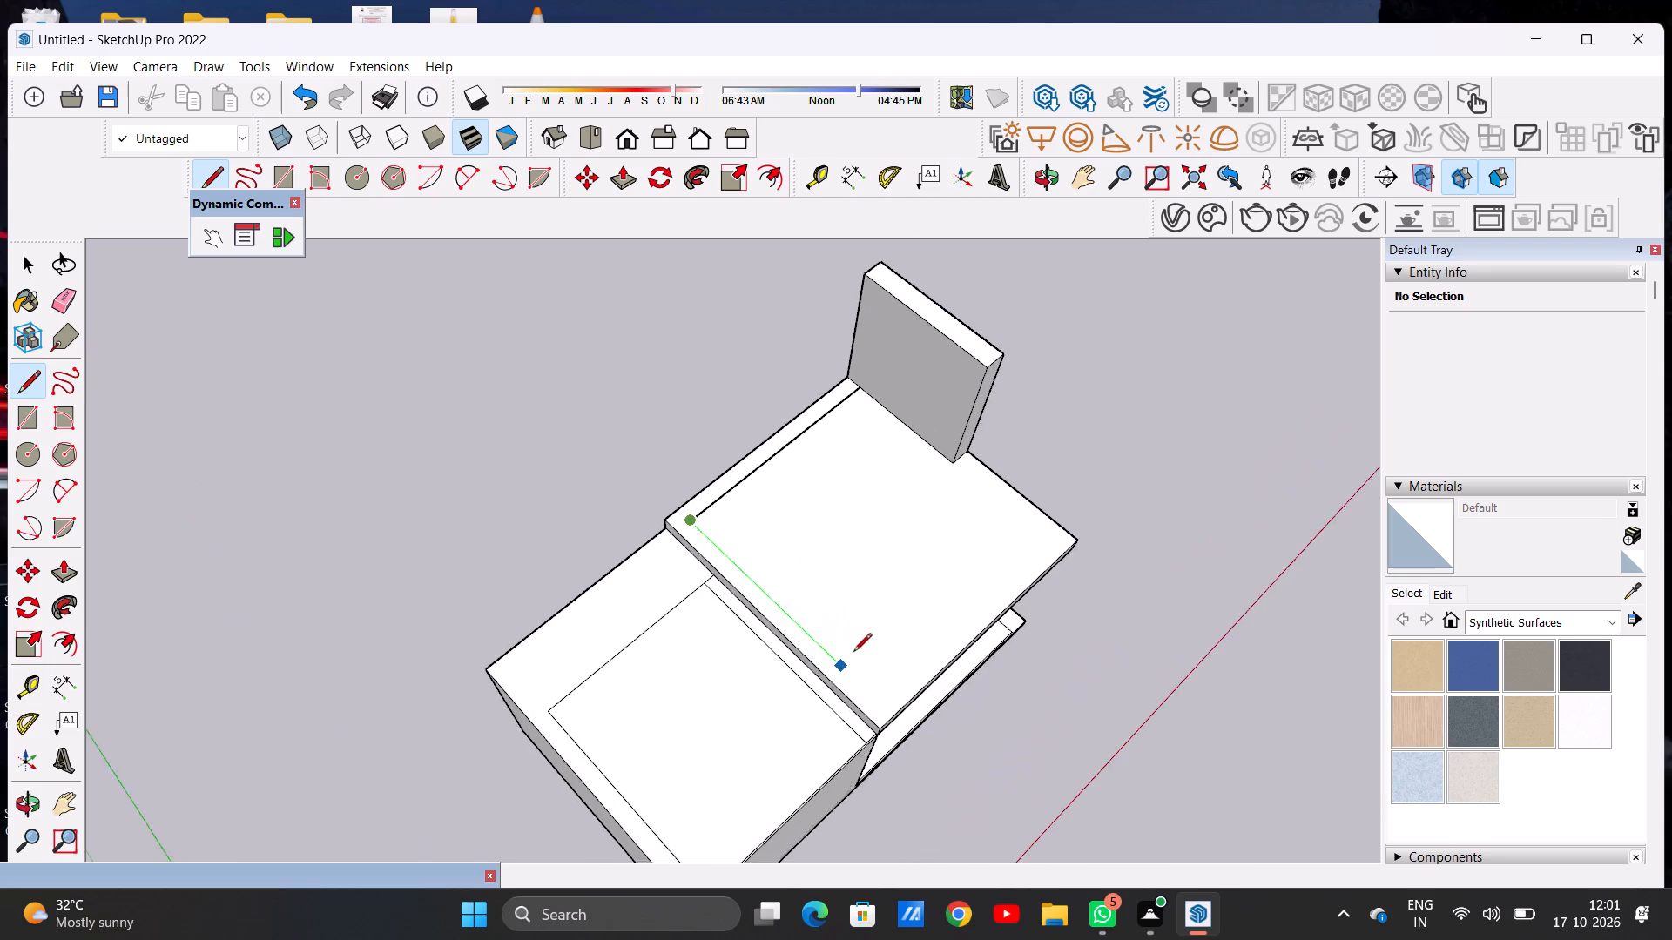
scroll(853, 653, up, 4)
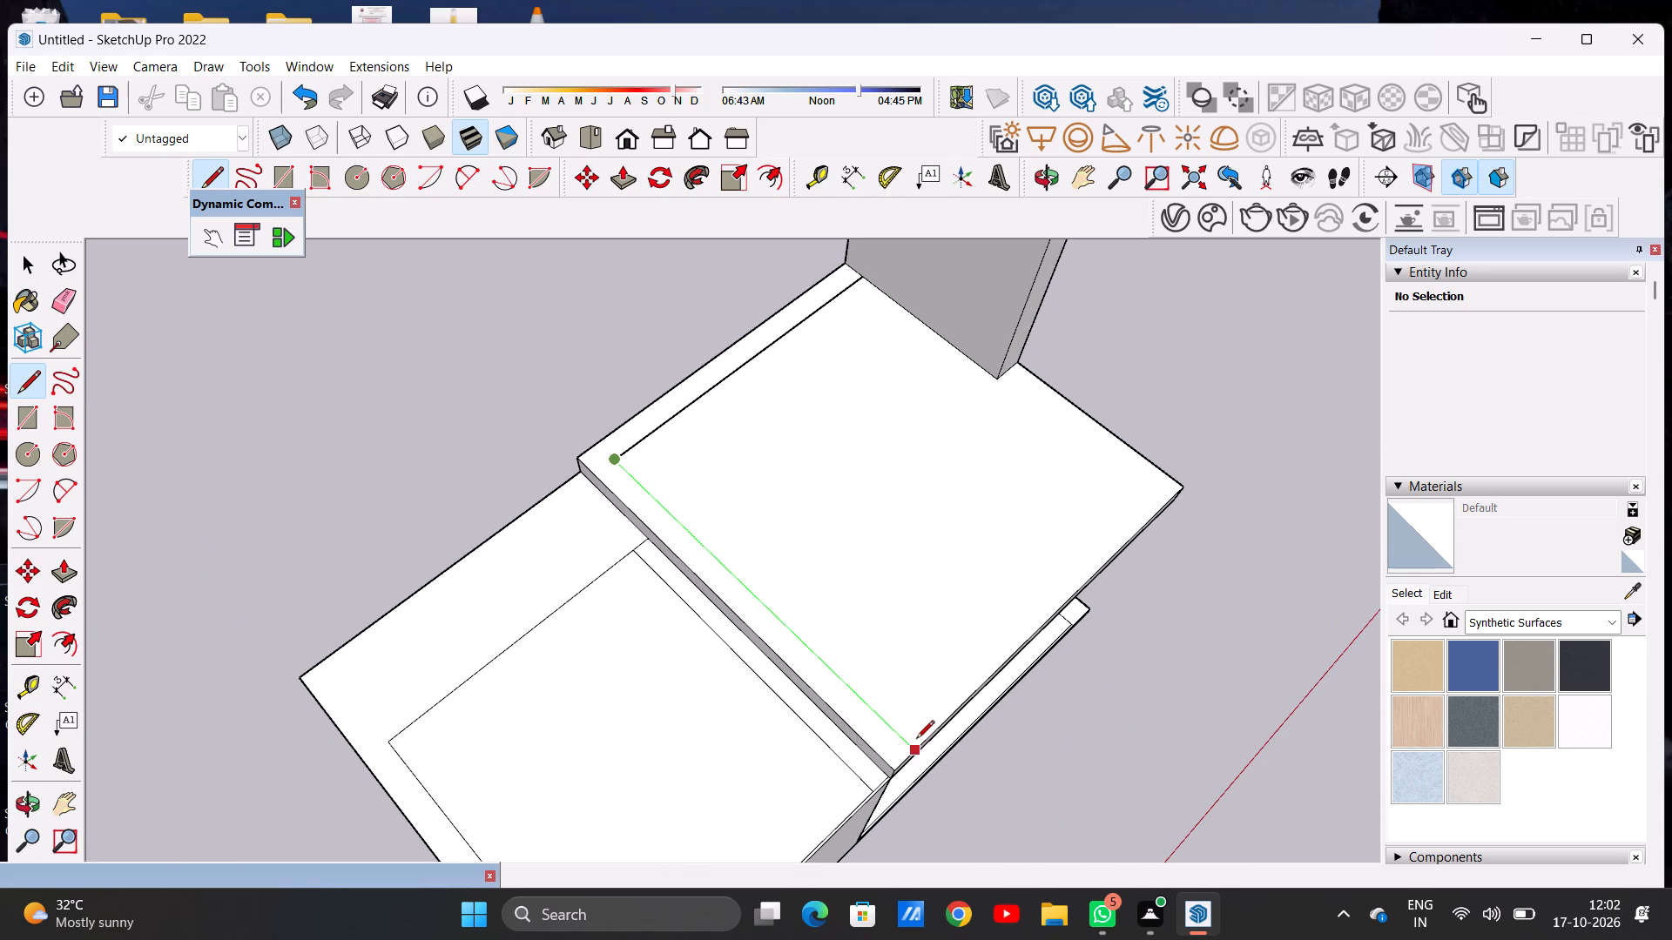
click(916, 740)
scroll(1070, 685, down, 7)
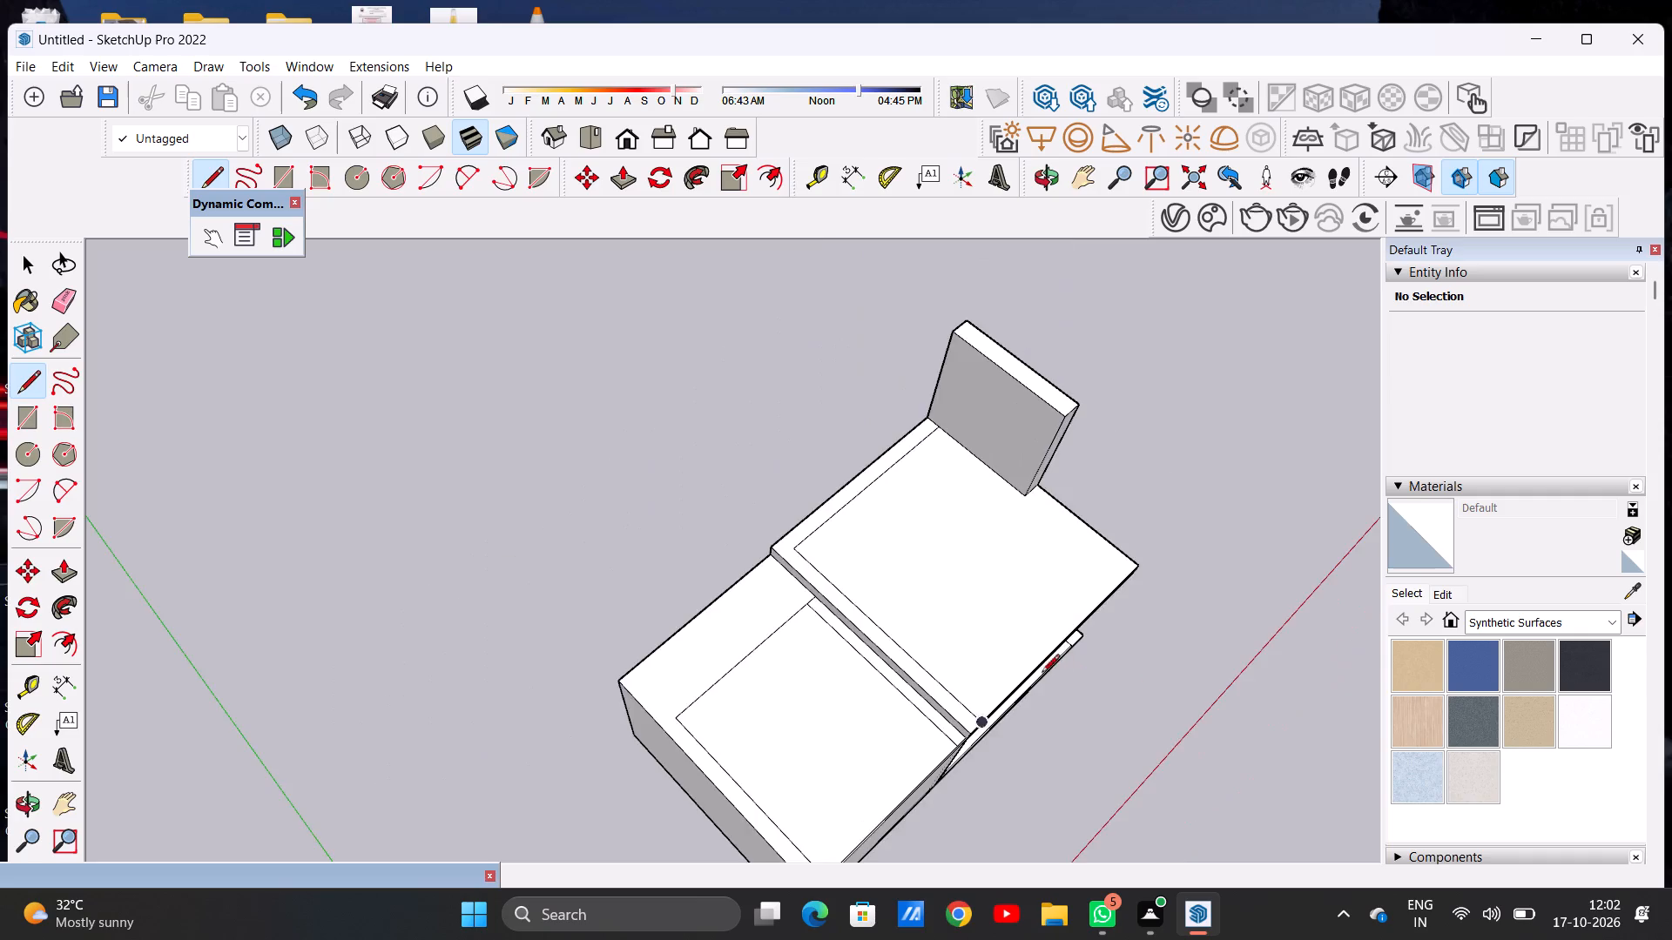
middle_drag(1071, 663, 831, 554)
middle_click(831, 553)
scroll(888, 483, down, 5)
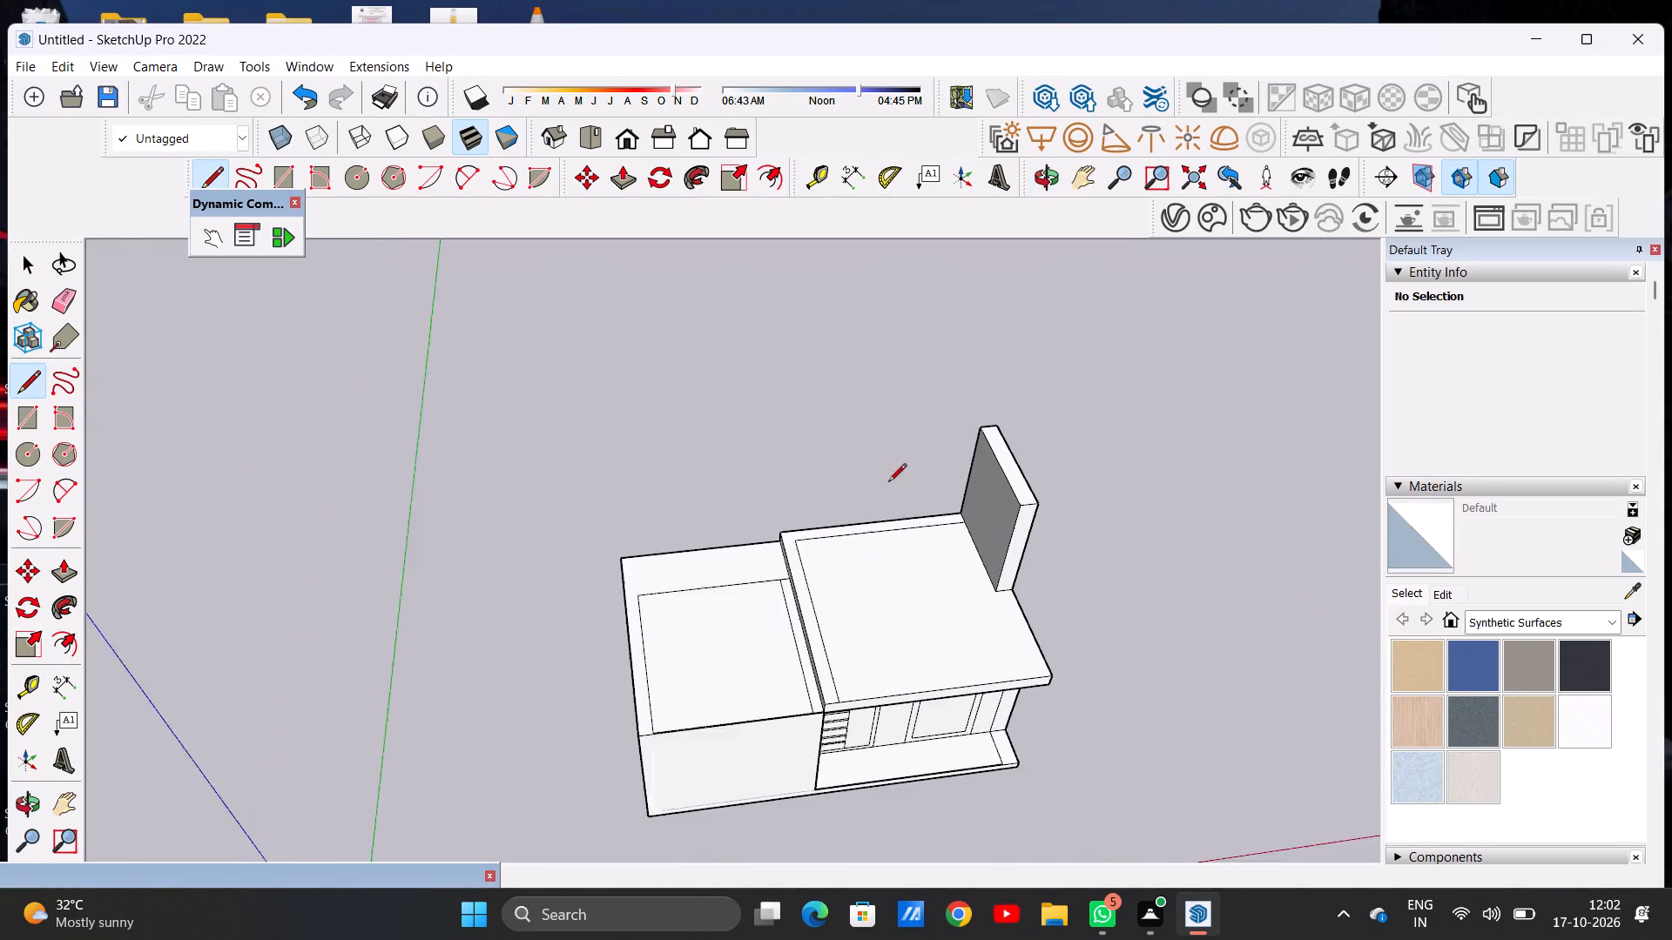
scroll(1028, 612, up, 6)
scroll(967, 564, up, 6)
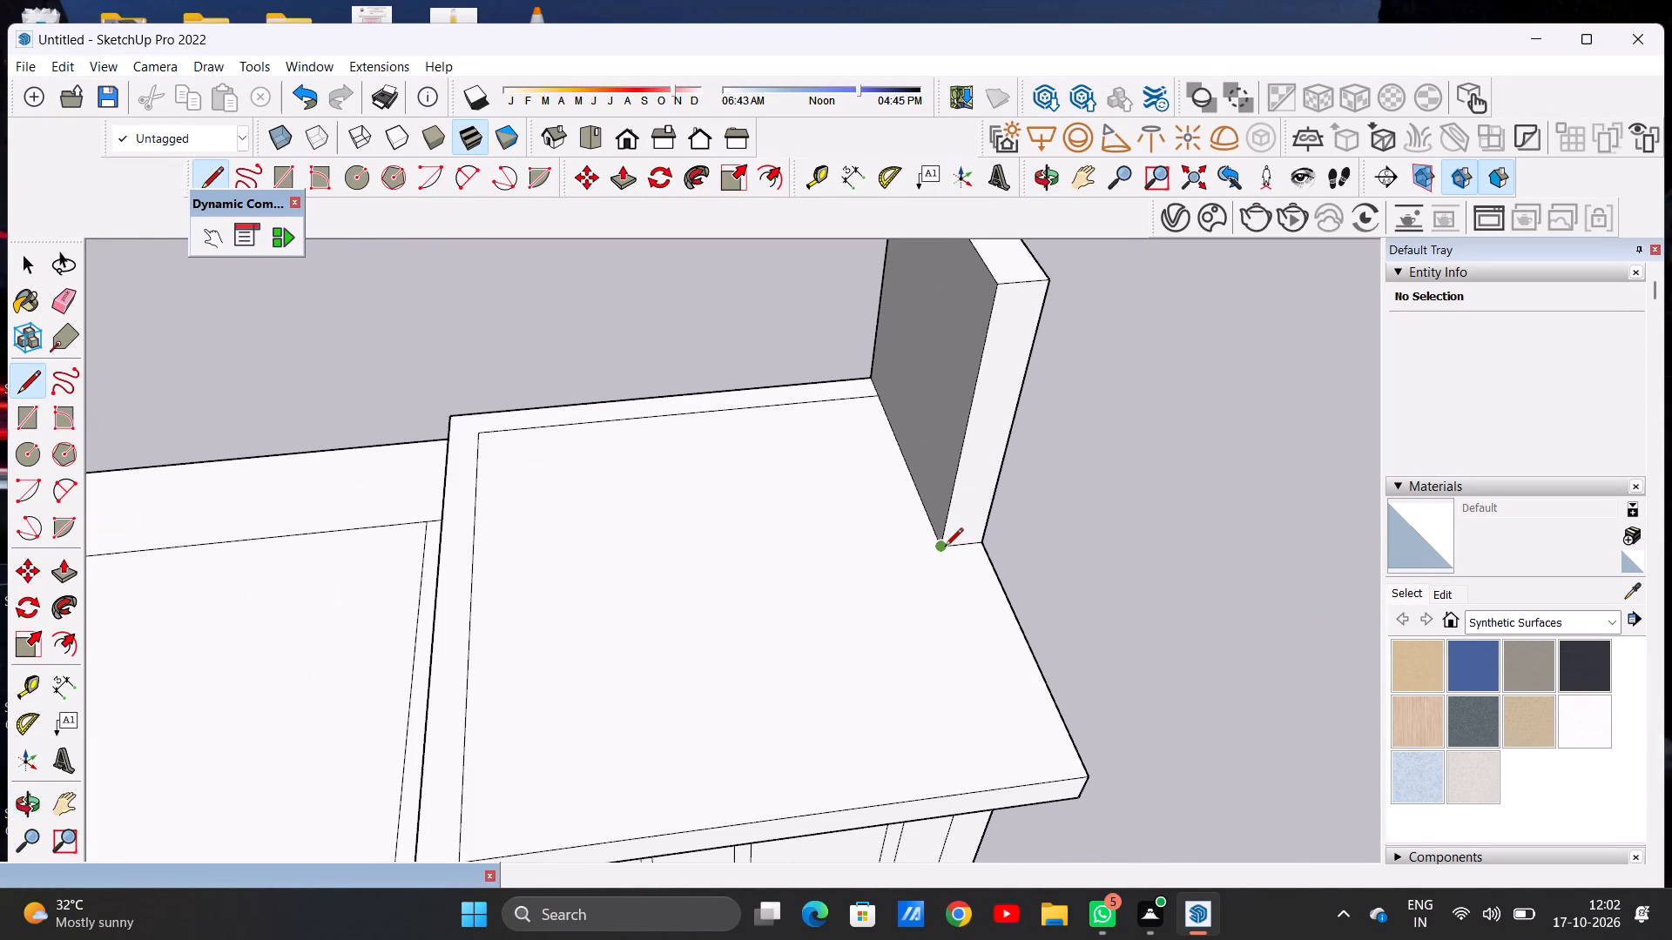
key(space)
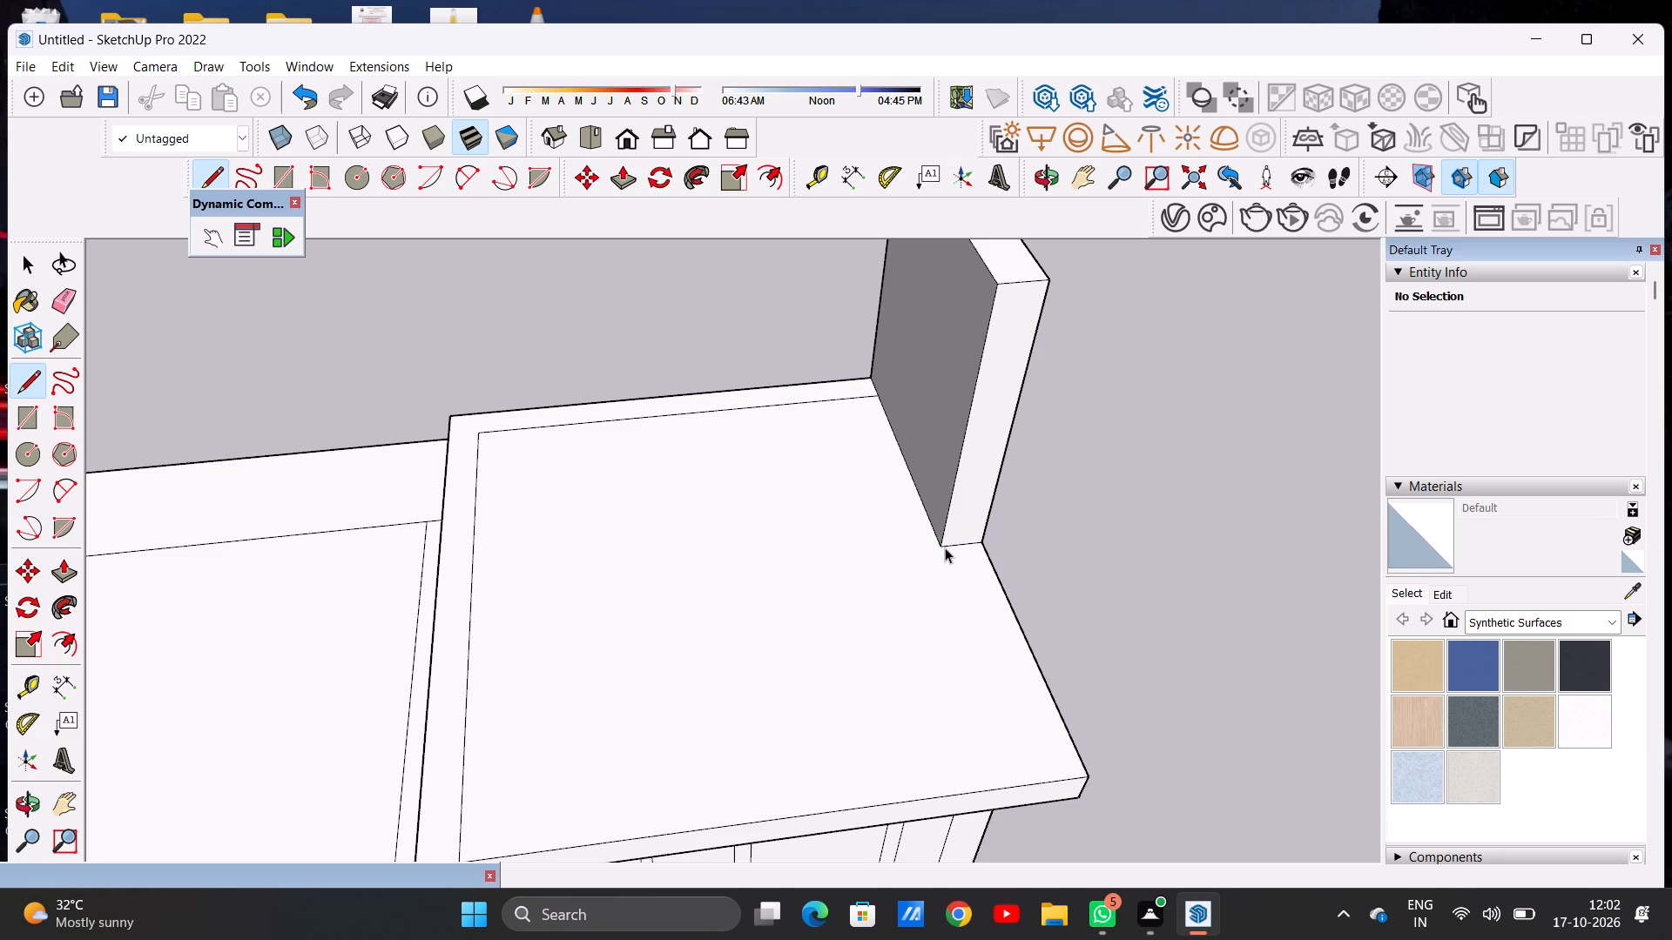
Push/Pull the inner face of the tall rear wall section slightly inward, freehand, to thin the wall.
scroll(904, 540, down, 11)
middle_drag(853, 520, 1054, 449)
scroll(891, 447, up, 7)
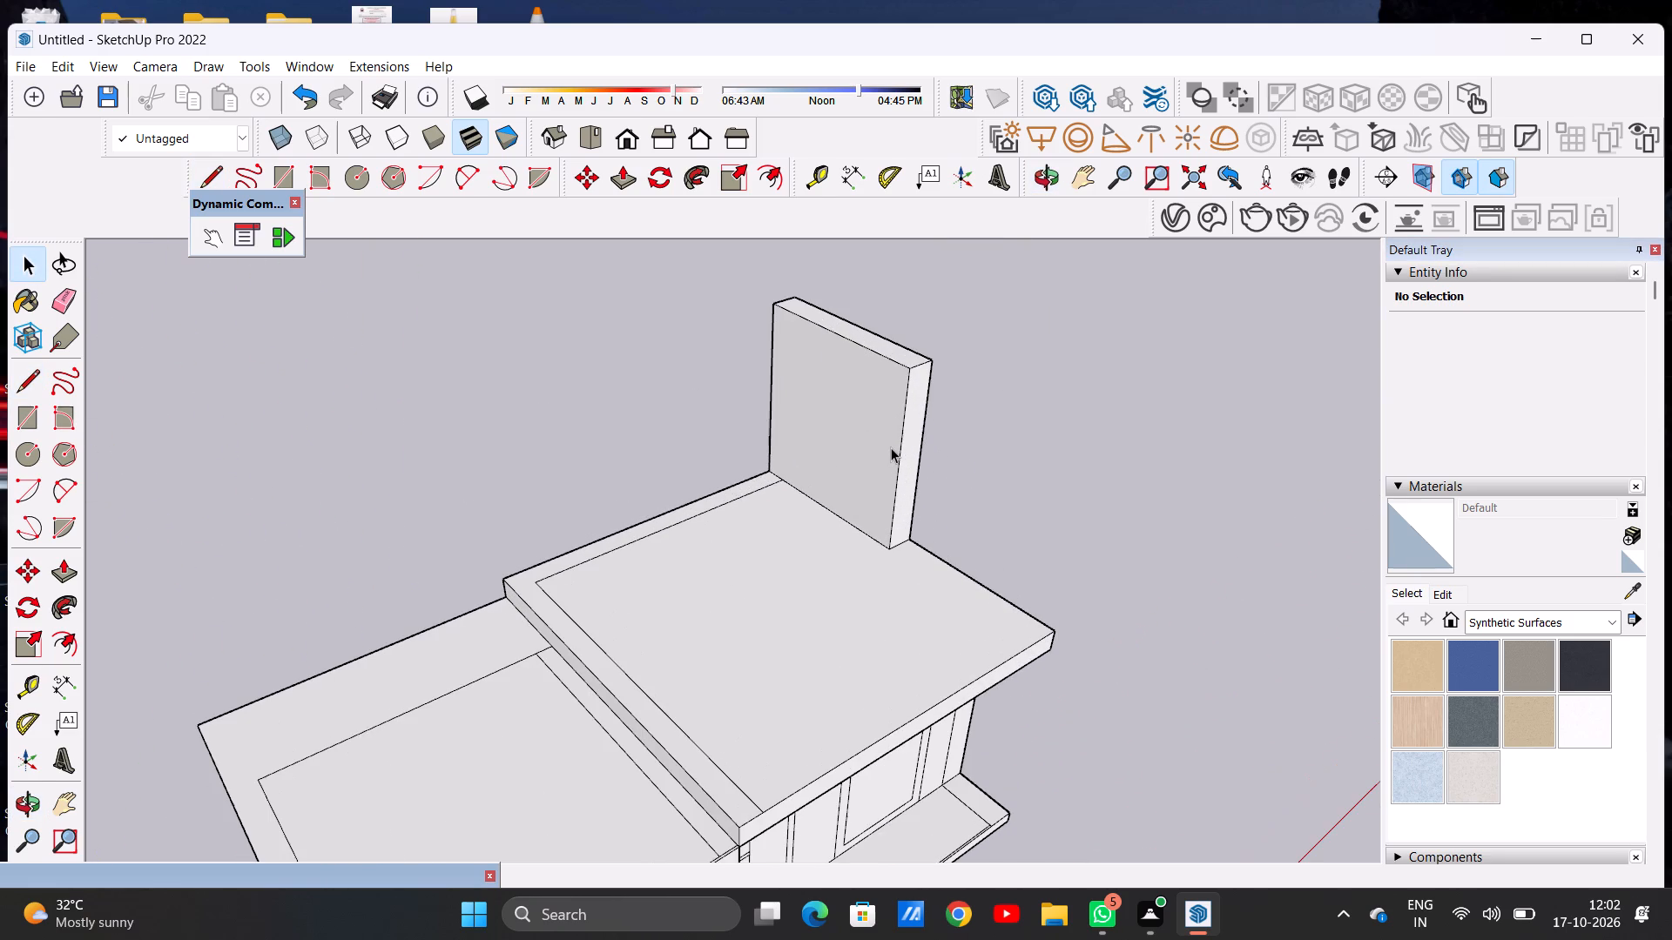
key(p)
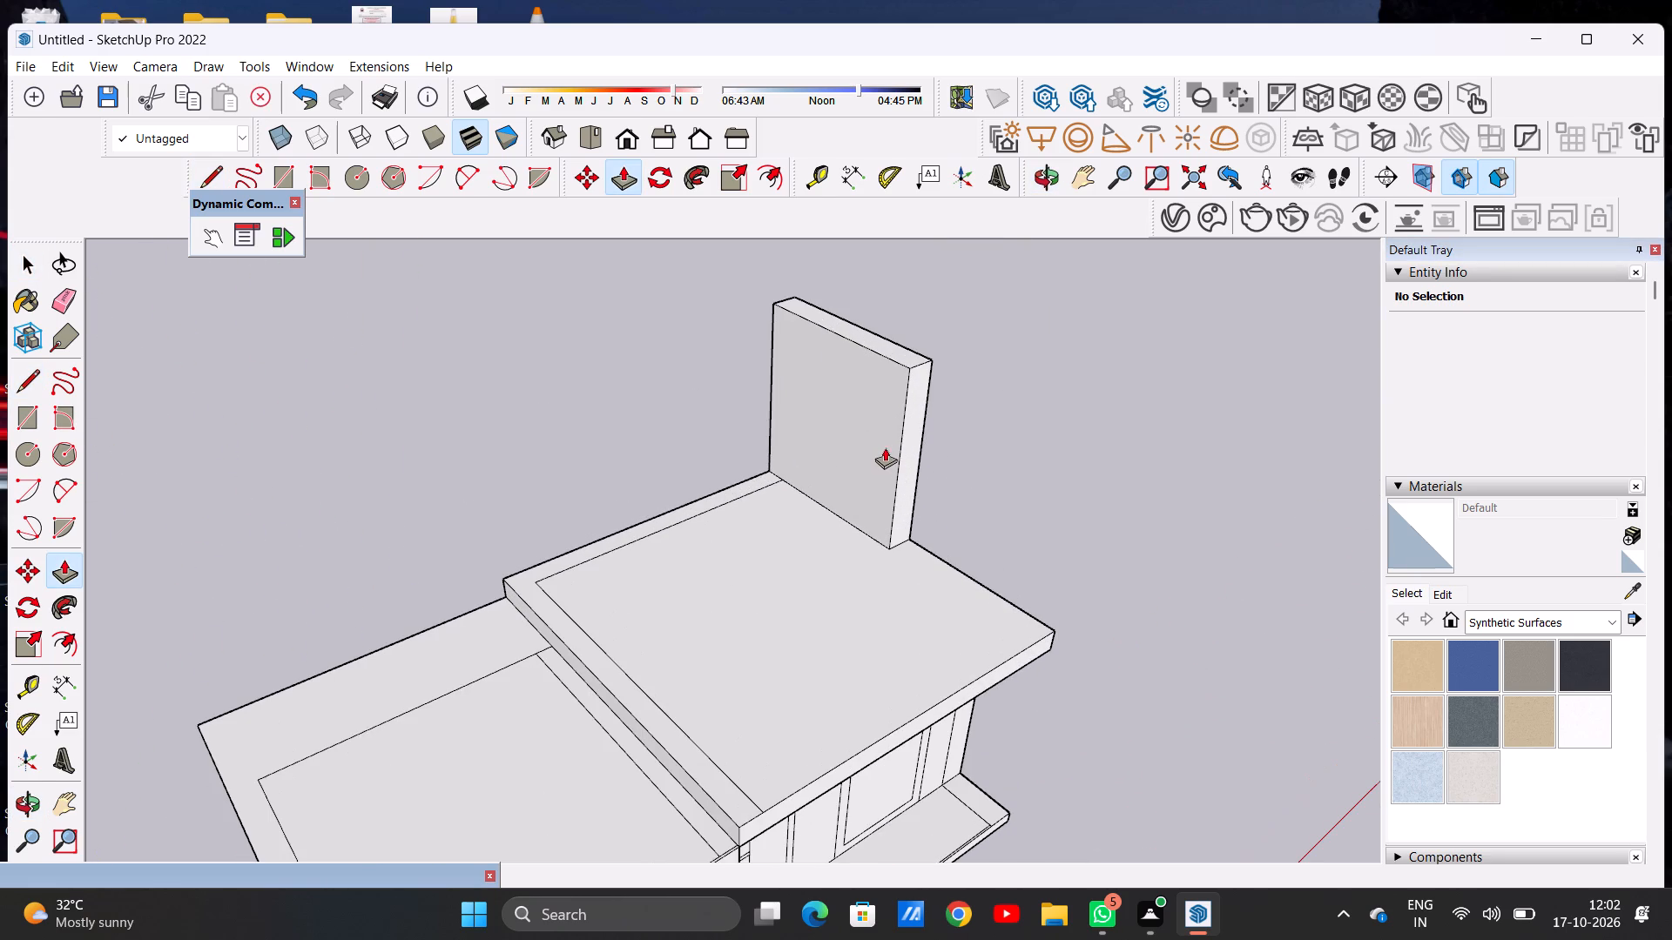
scroll(884, 446, up, 7)
click(883, 446)
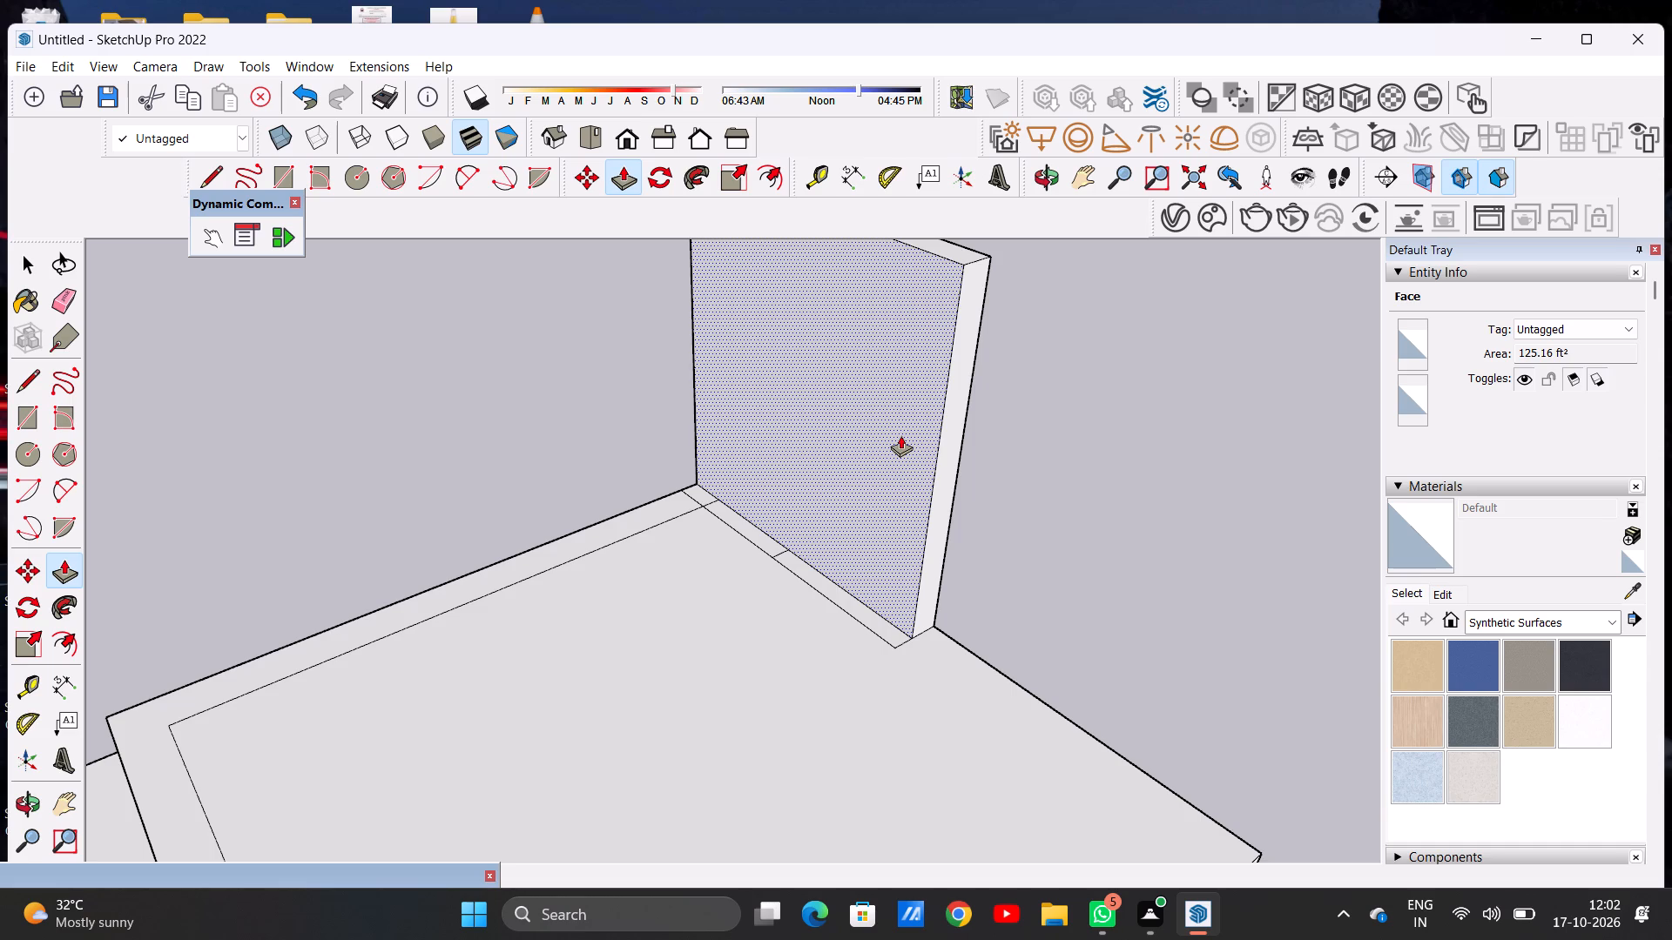
click(900, 435)
key(space)
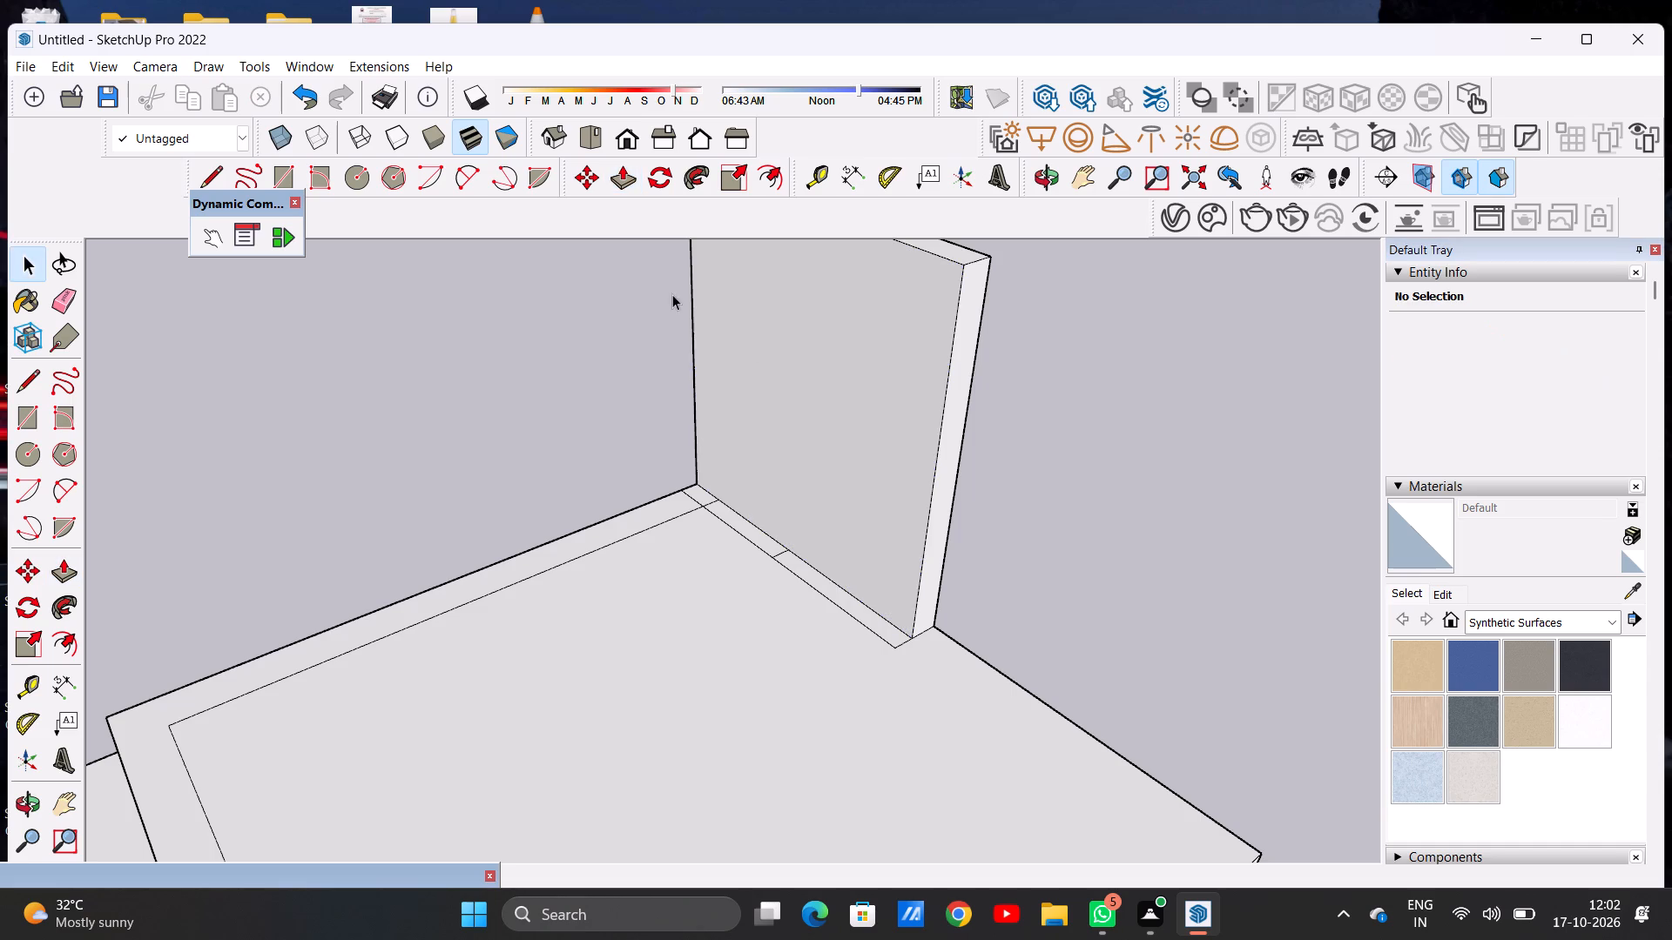
Erase the short cross line and the long line left on the roof slab along the tall wall's base.
scroll(671, 378, down, 7)
middle_drag(837, 387, 690, 477)
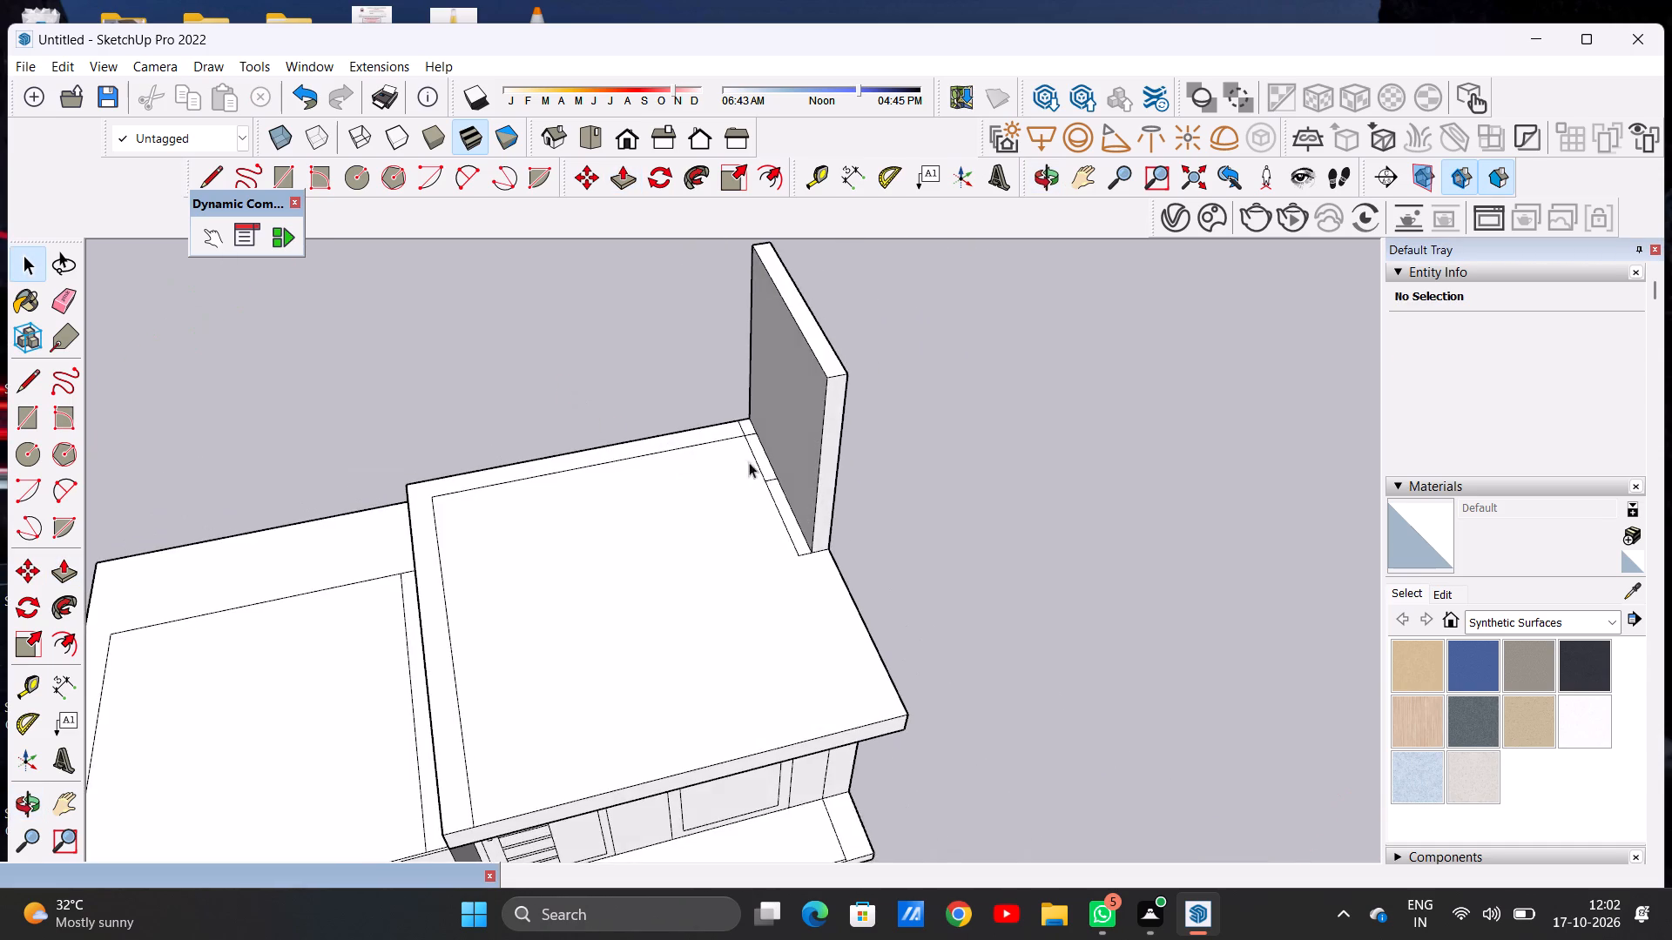
scroll(758, 455, up, 10)
key(e)
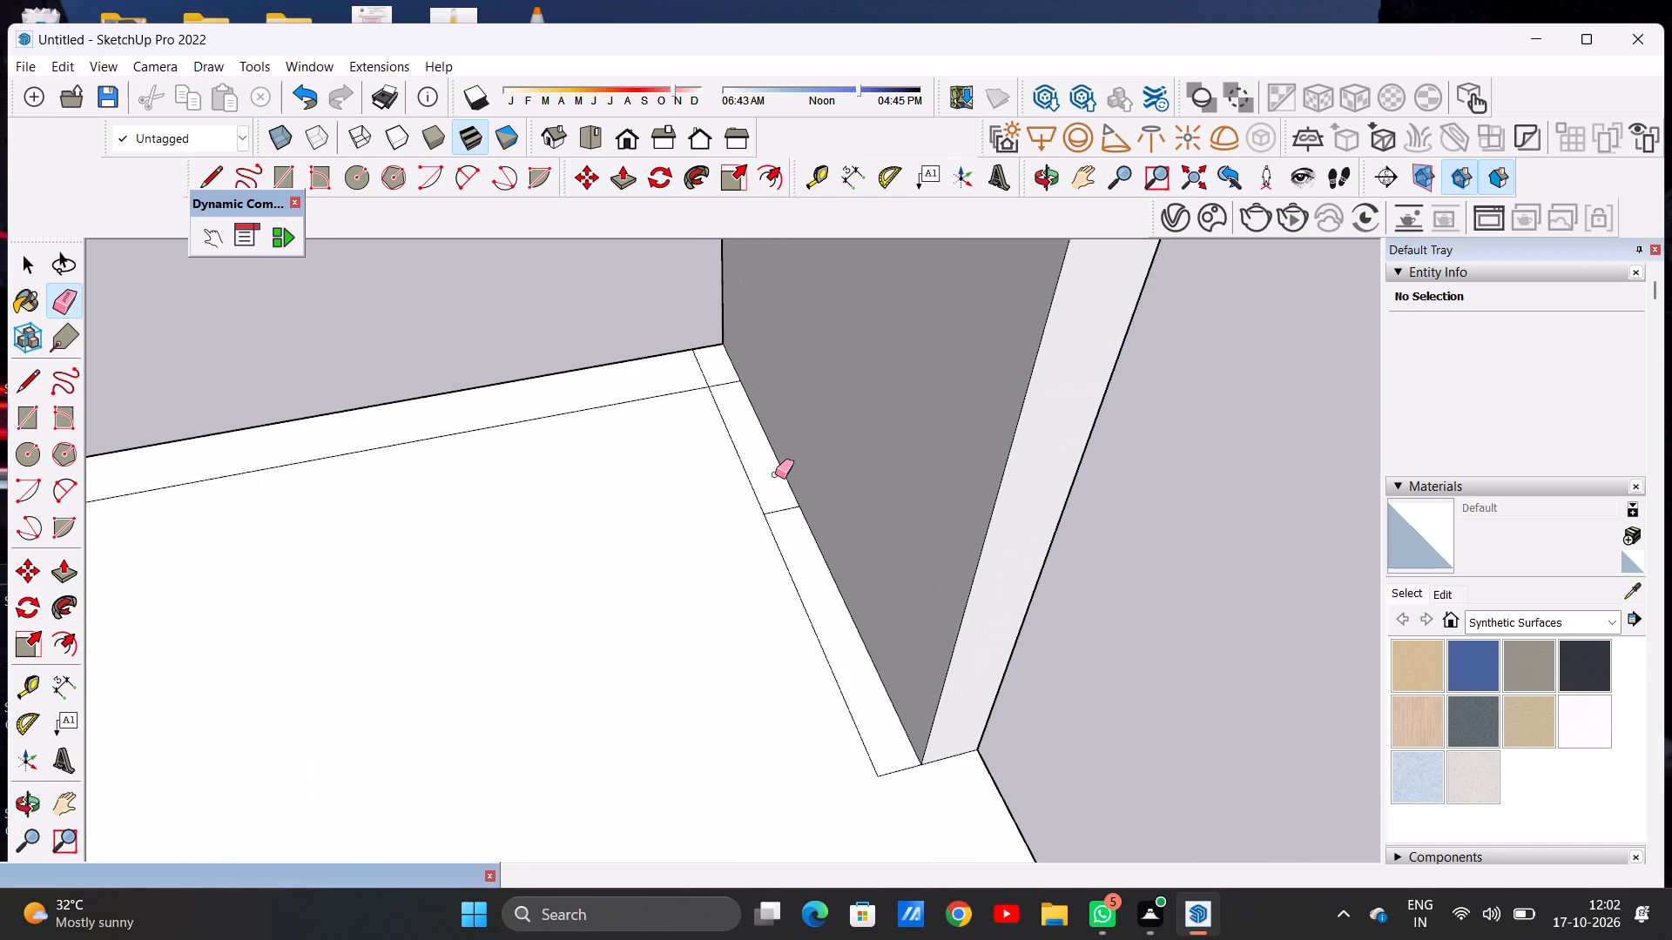
scroll(775, 495, up, 4)
drag(777, 505, 785, 534)
drag(759, 552, 746, 557)
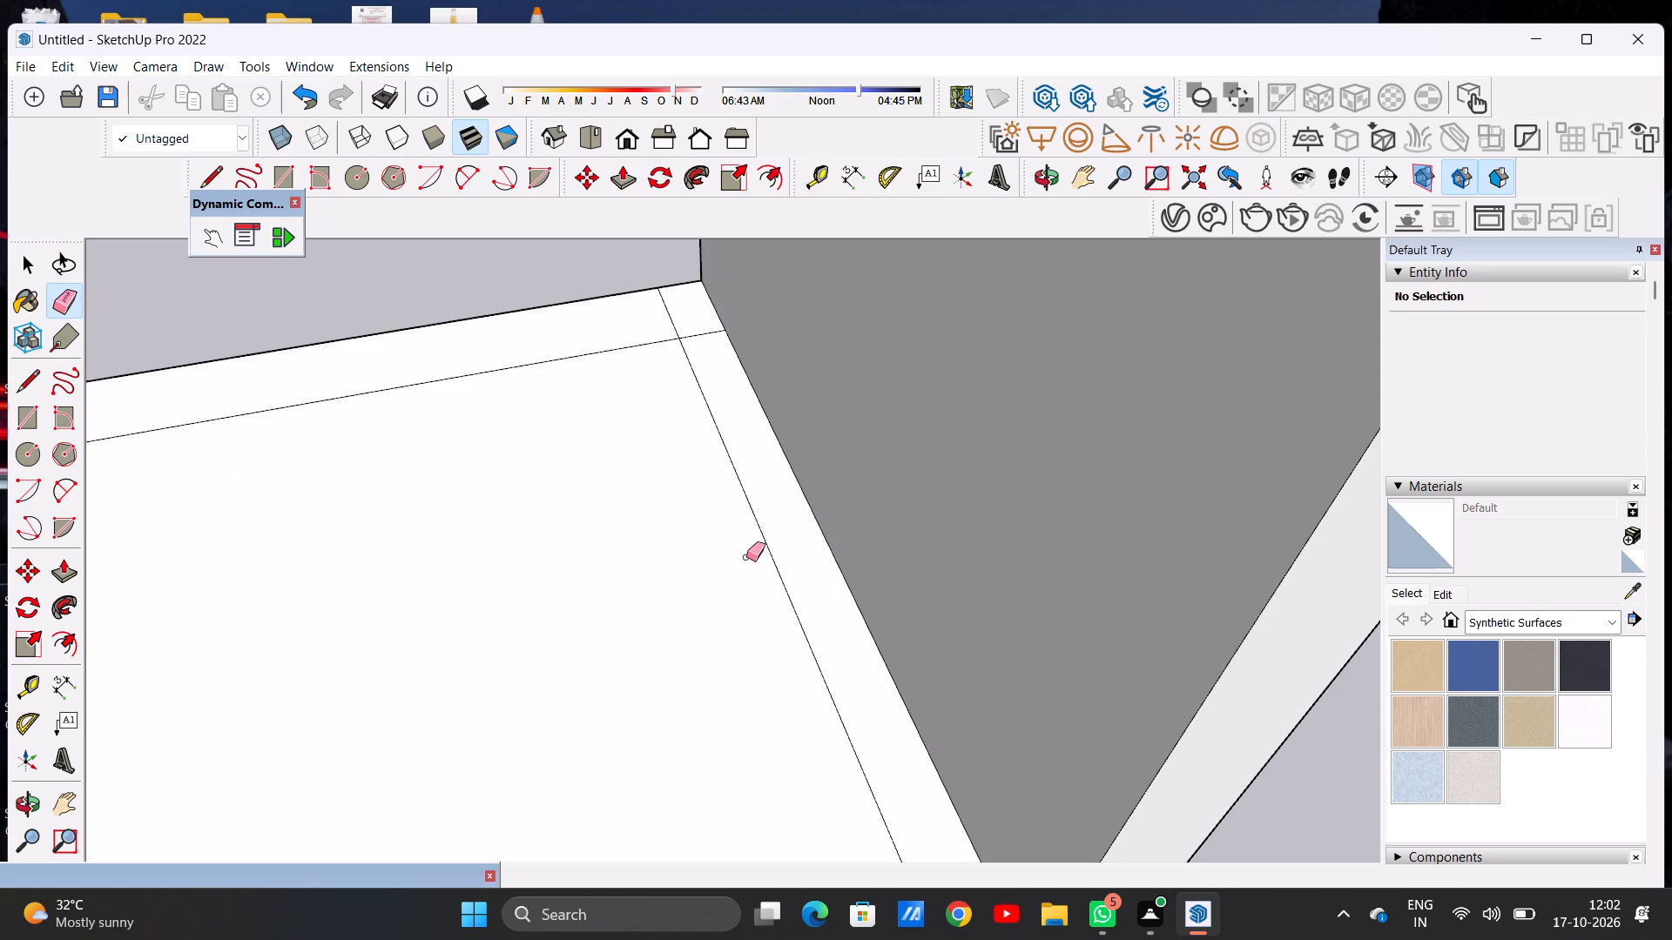
drag(753, 557, 775, 554)
drag(759, 496, 739, 499)
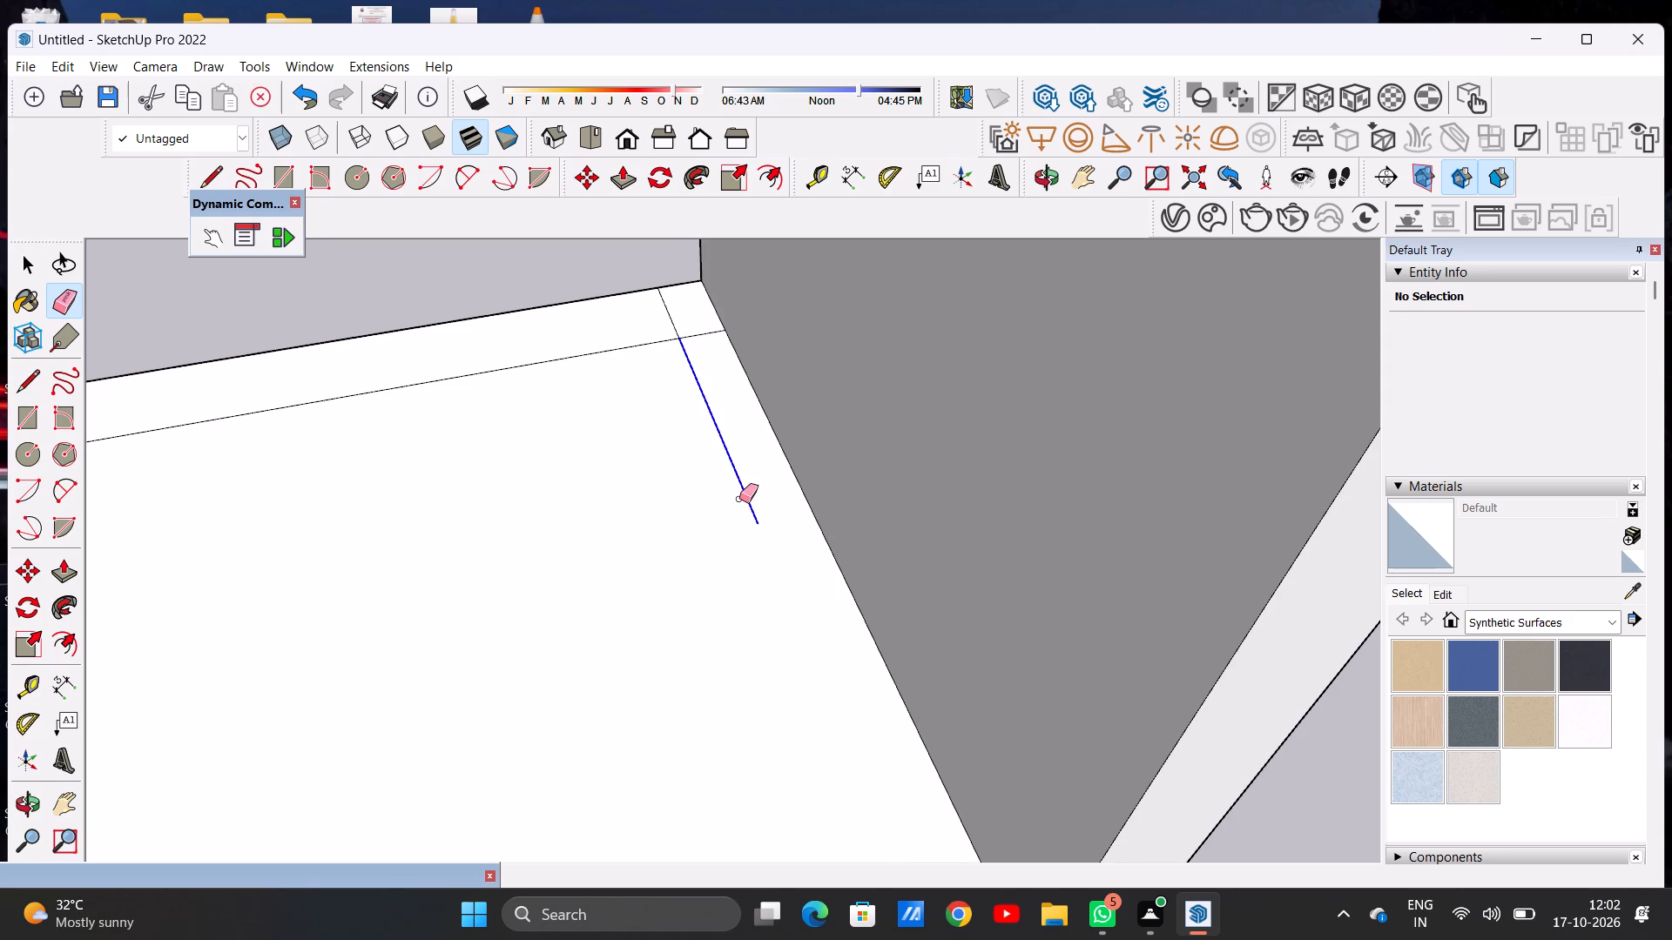
key(space)
Erase the short leftover line crossing the rear inset strip at the roof corner beside the tall wall.
scroll(739, 499, down, 6)
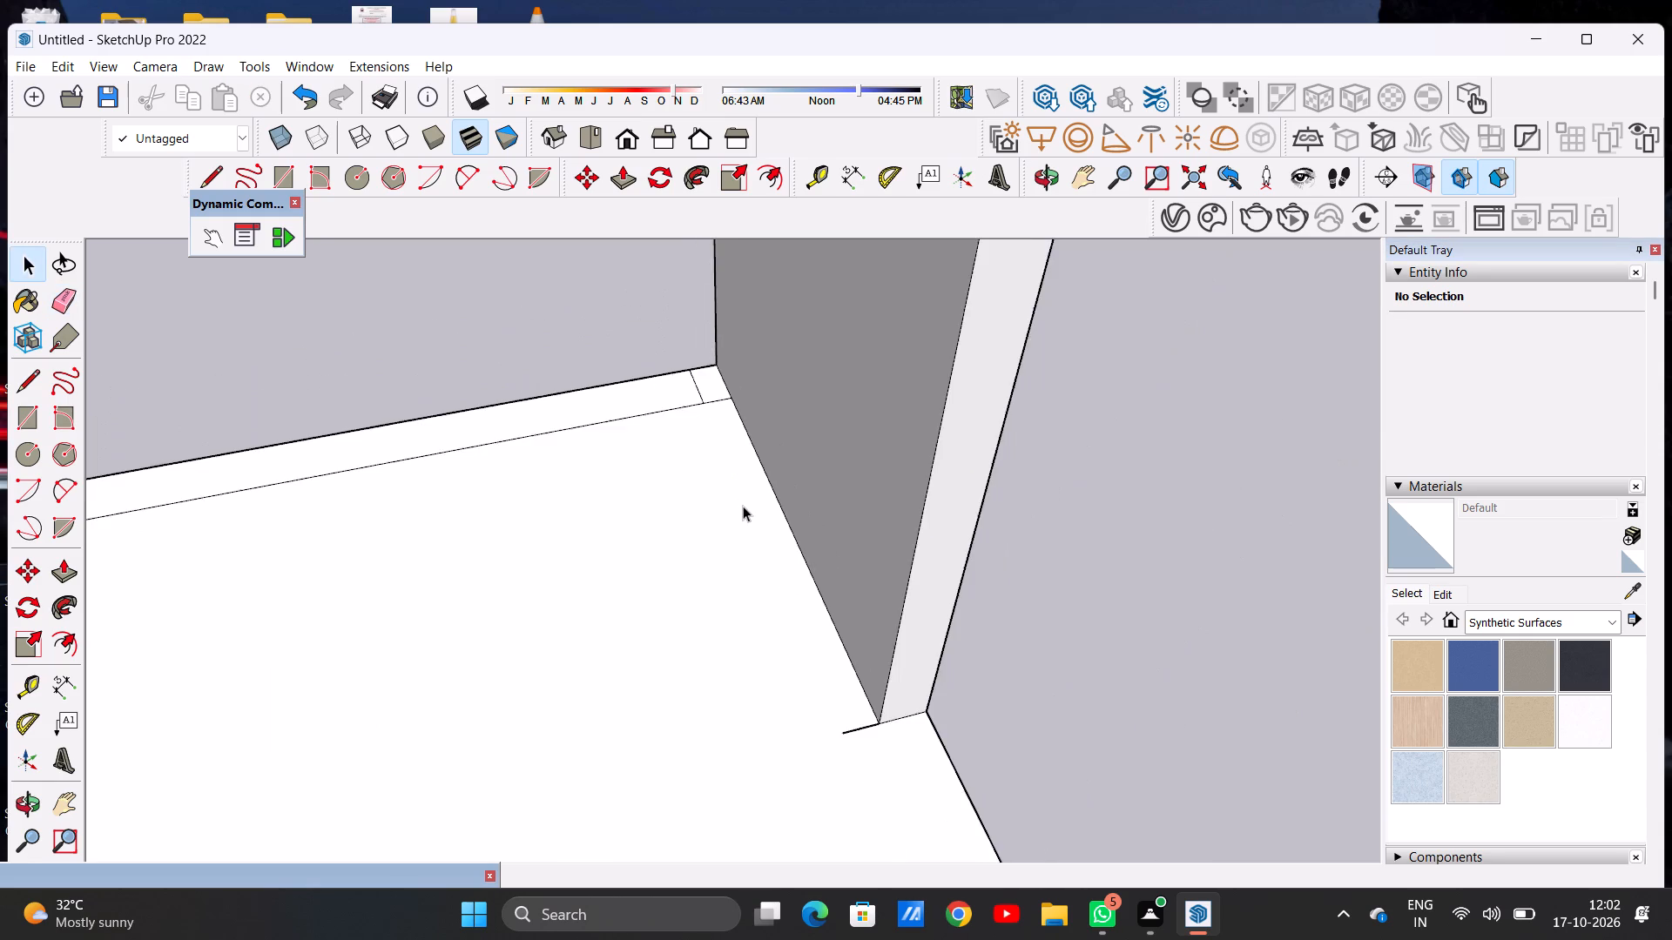
scroll(764, 493, down, 6)
scroll(698, 388, up, 11)
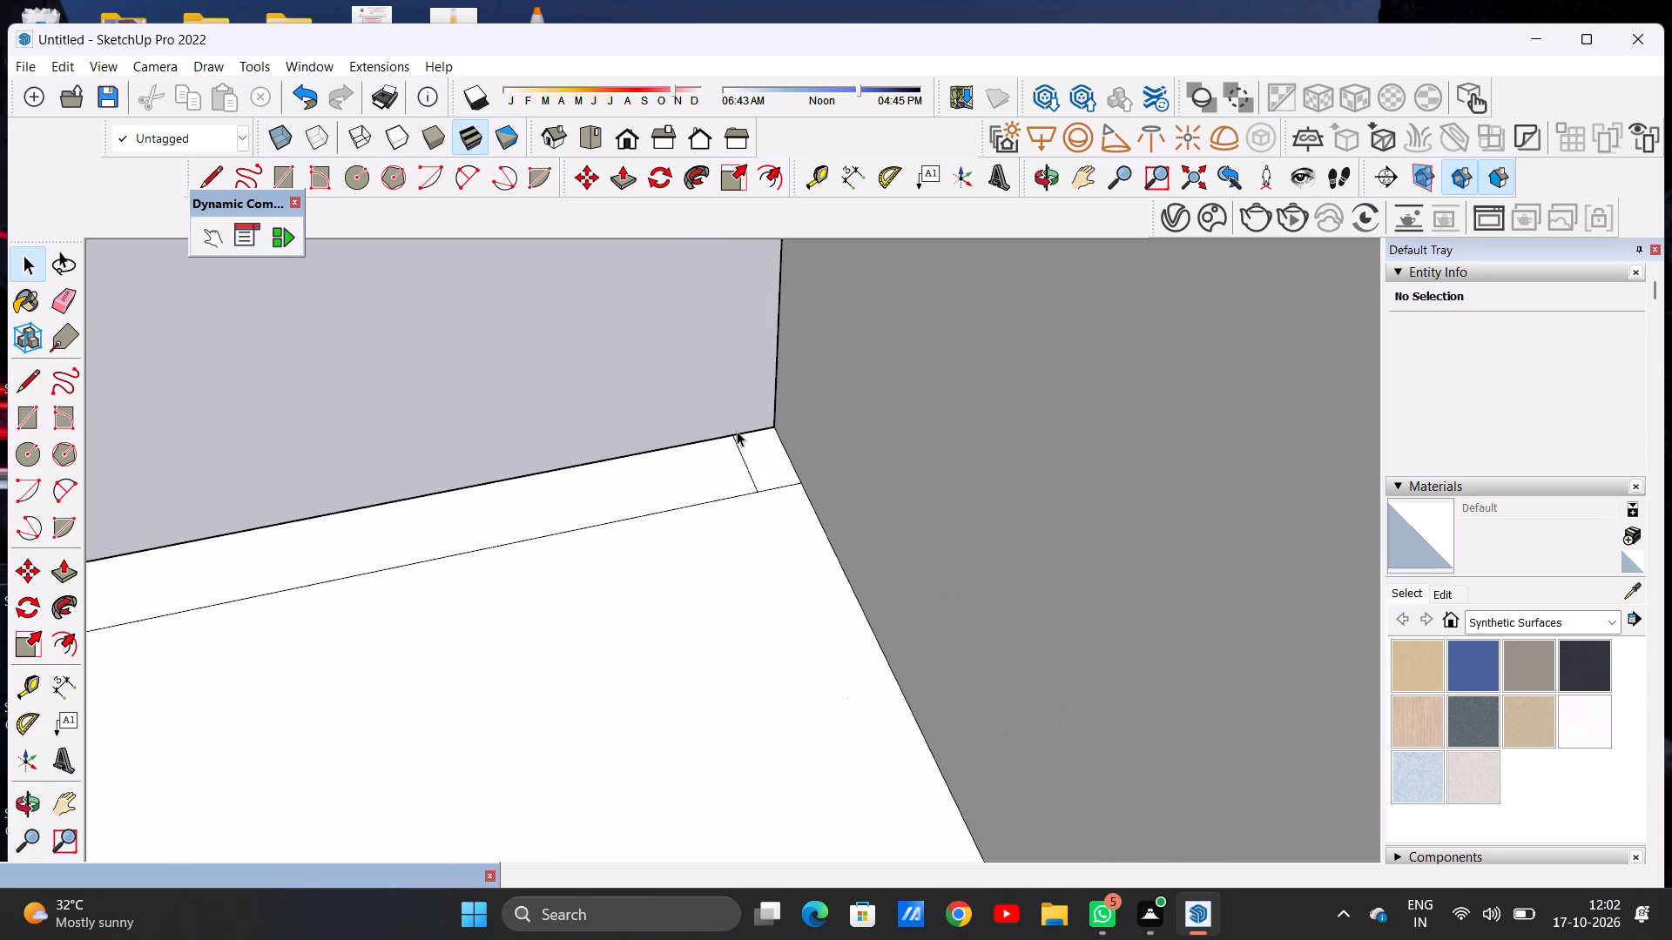
key(e)
scroll(782, 522, up, 5)
drag(714, 437, 746, 427)
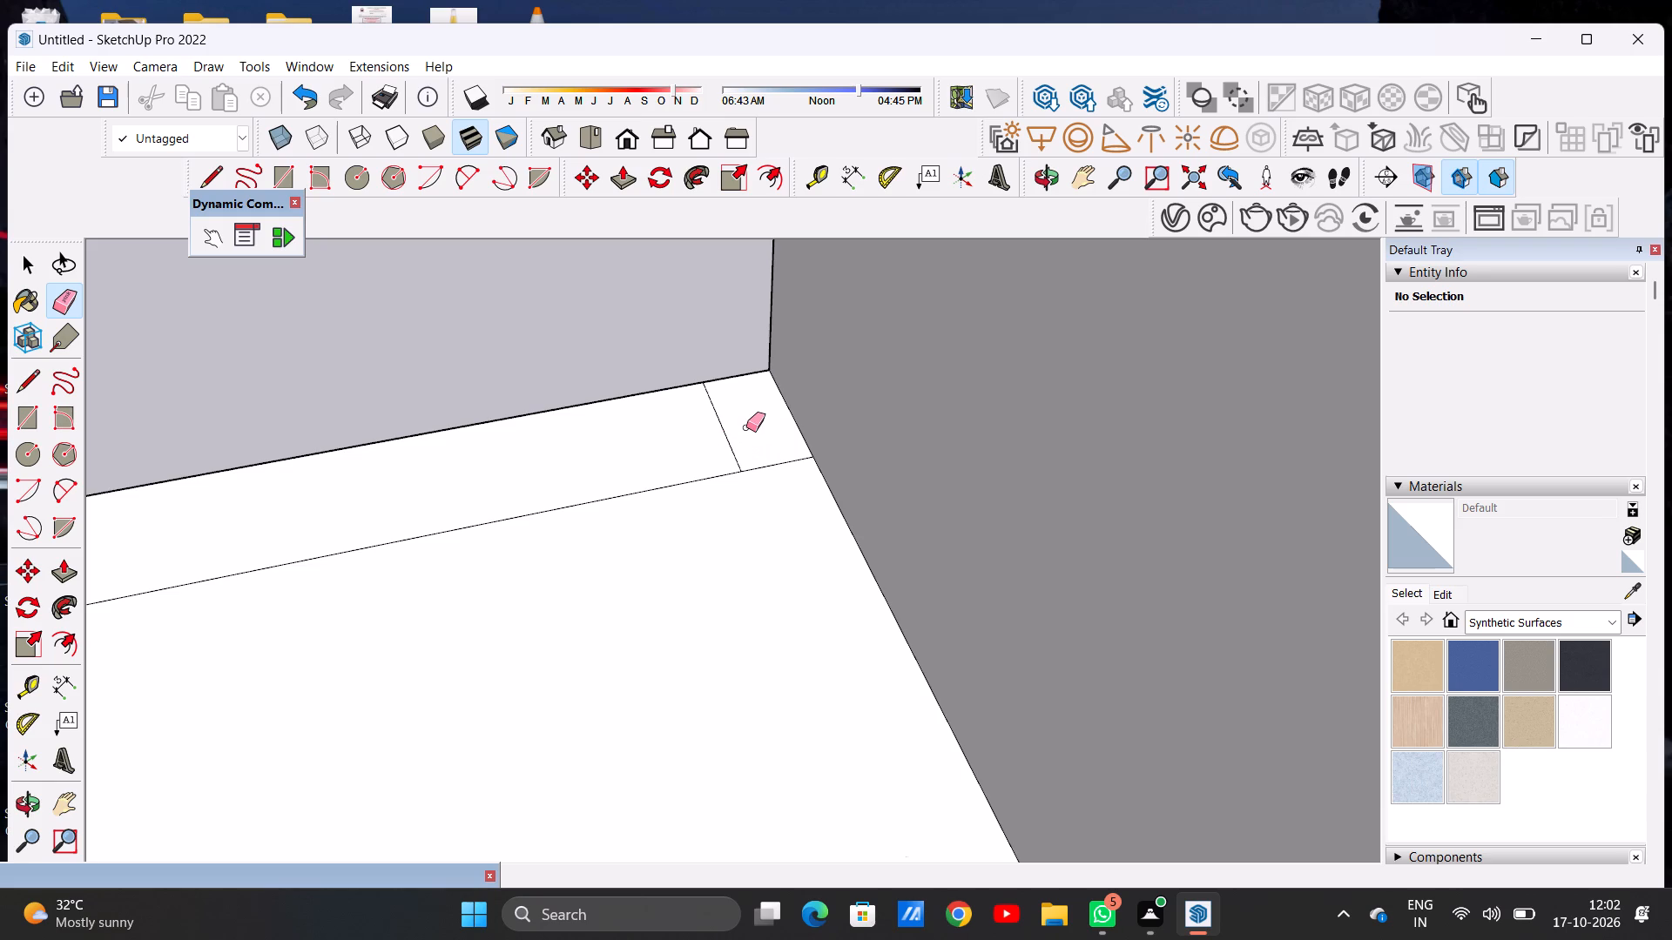
drag(746, 427, 748, 427)
key(space)
scroll(748, 427, up, 1)
scroll(748, 427, down, 7)
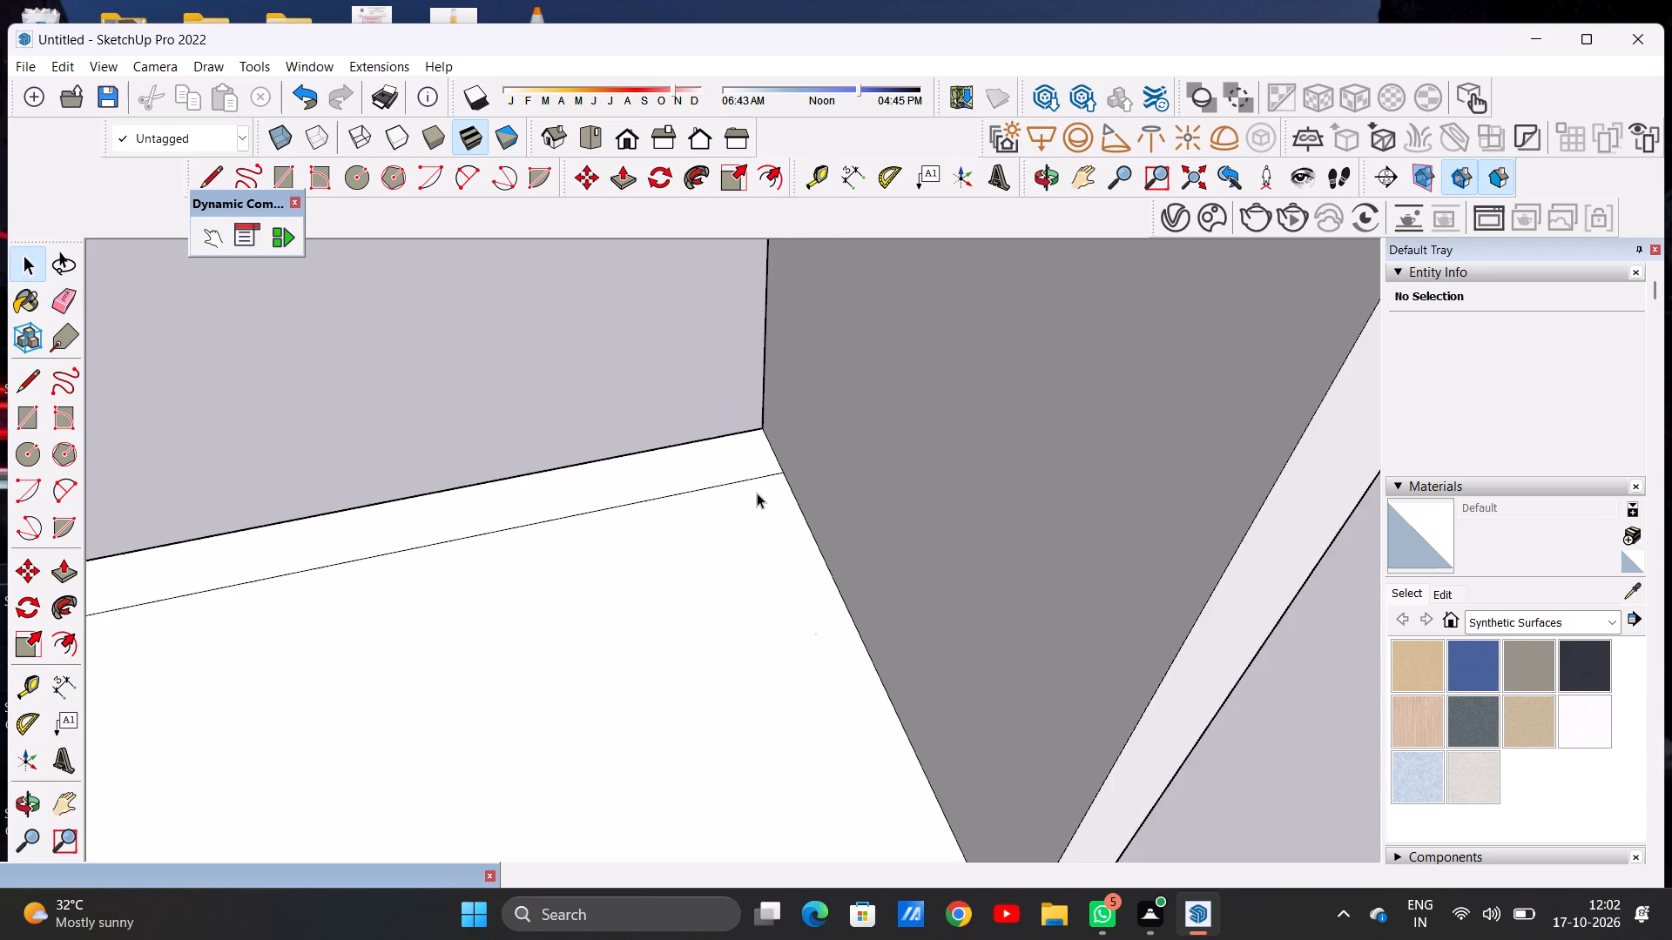
Erase the leftover line stub on the roof slab at the front foot of the tall wall section.
scroll(757, 493, down, 17)
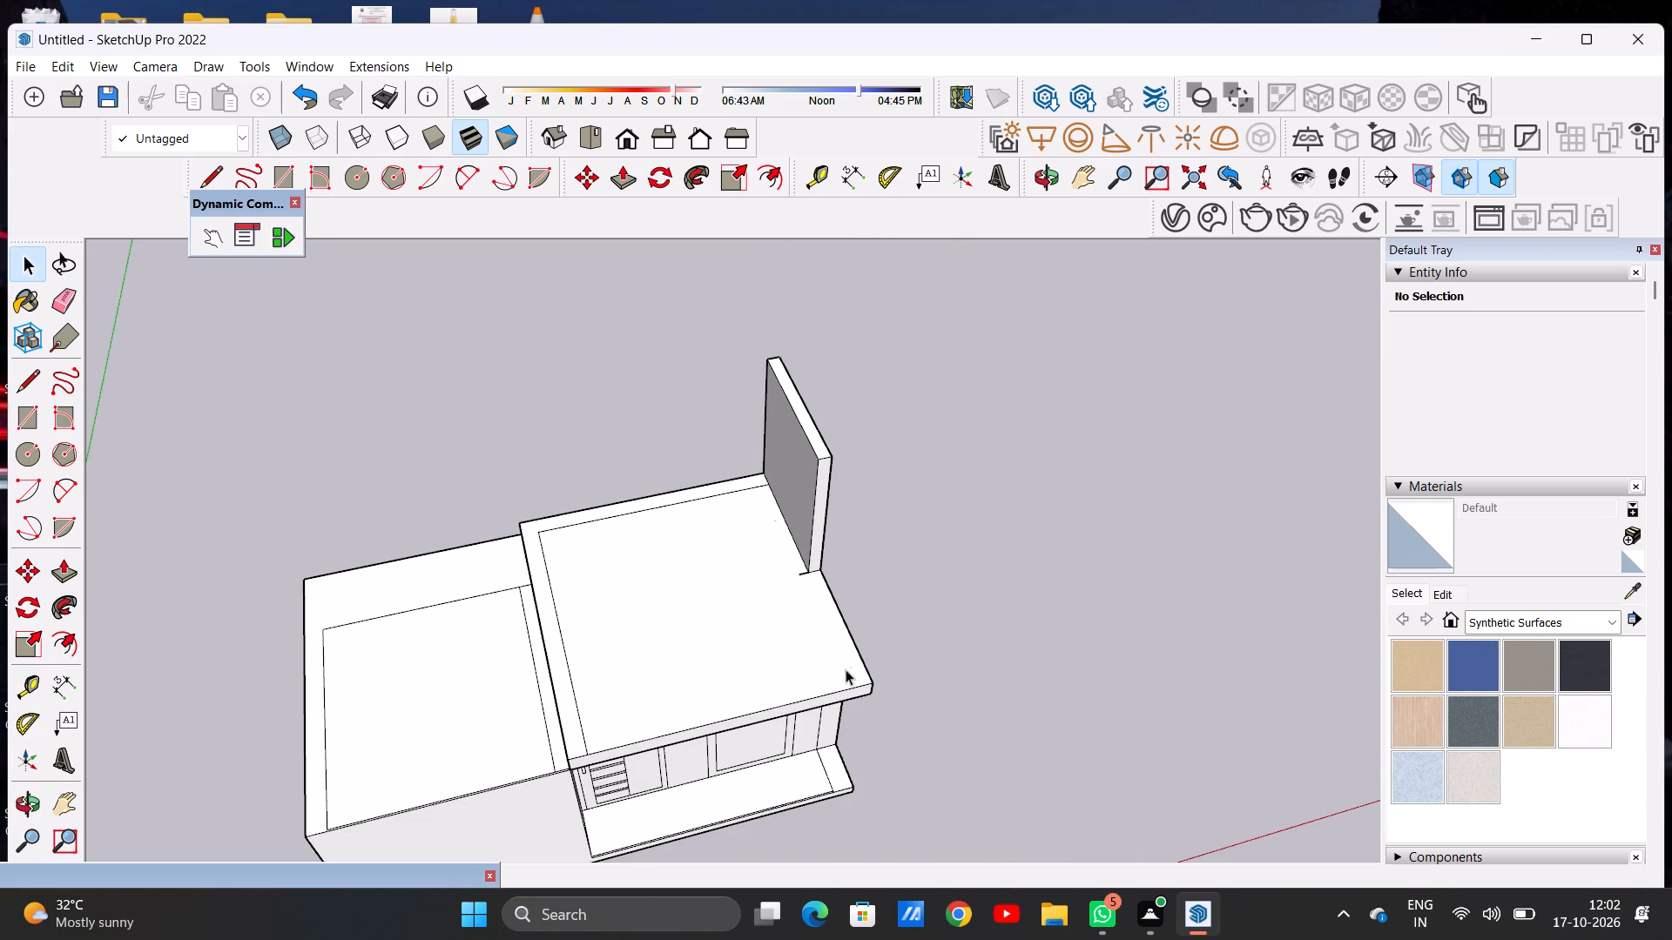
scroll(846, 669, up, 1)
middle_drag(848, 648, 779, 664)
scroll(794, 594, up, 17)
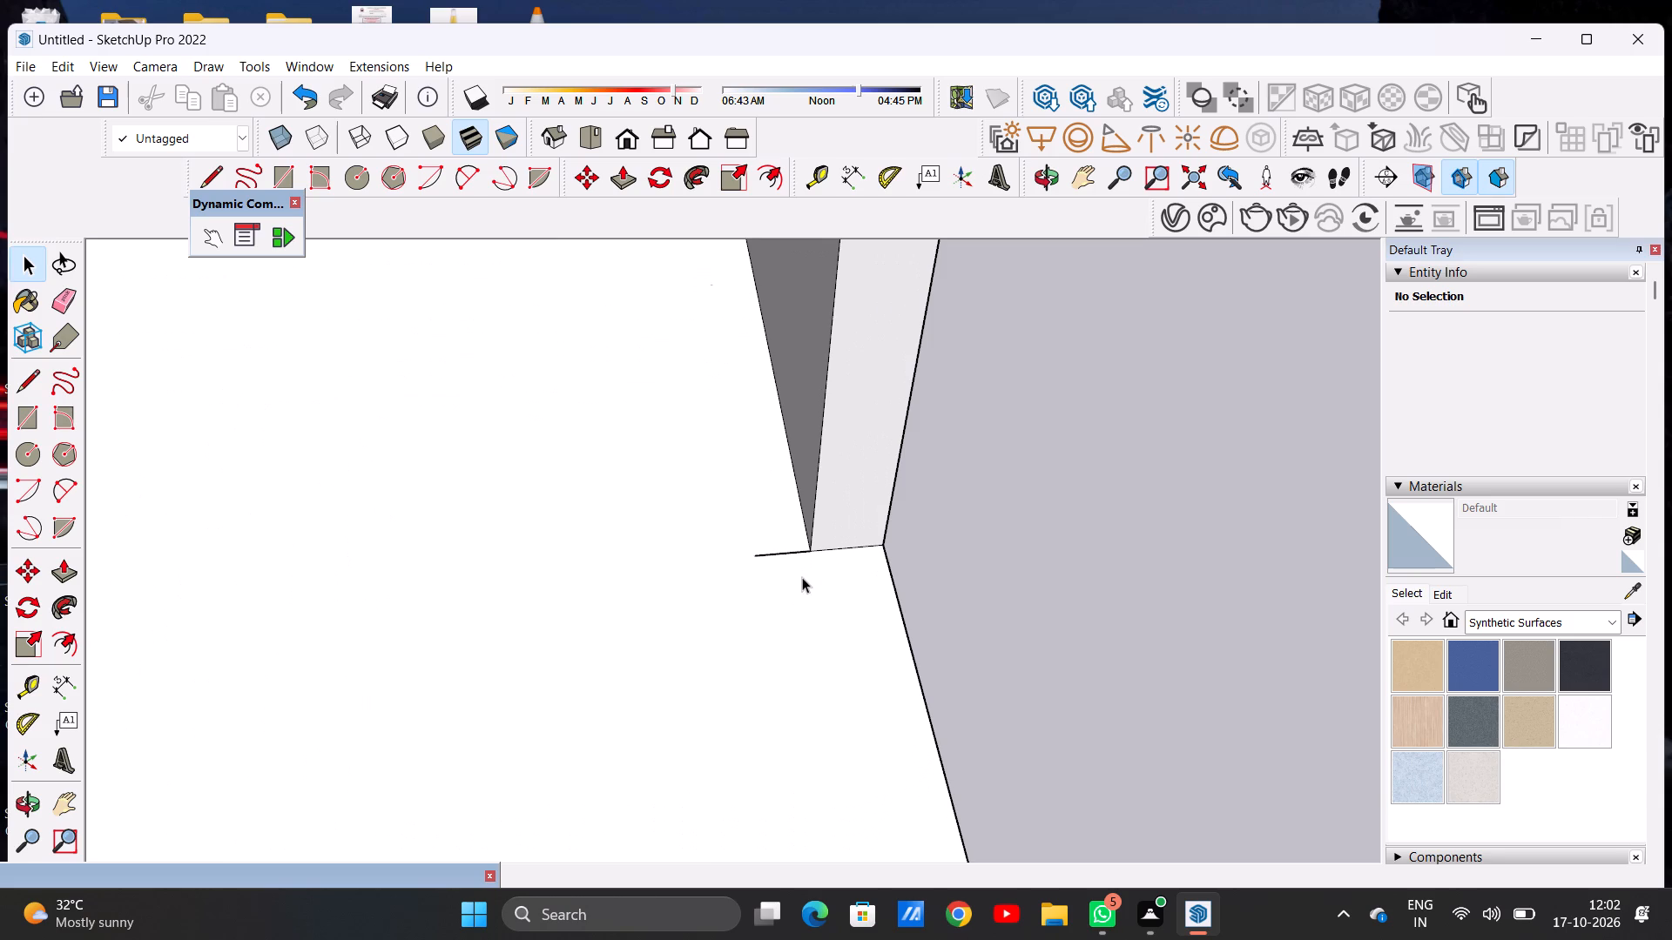
key(e)
drag(792, 545, 793, 558)
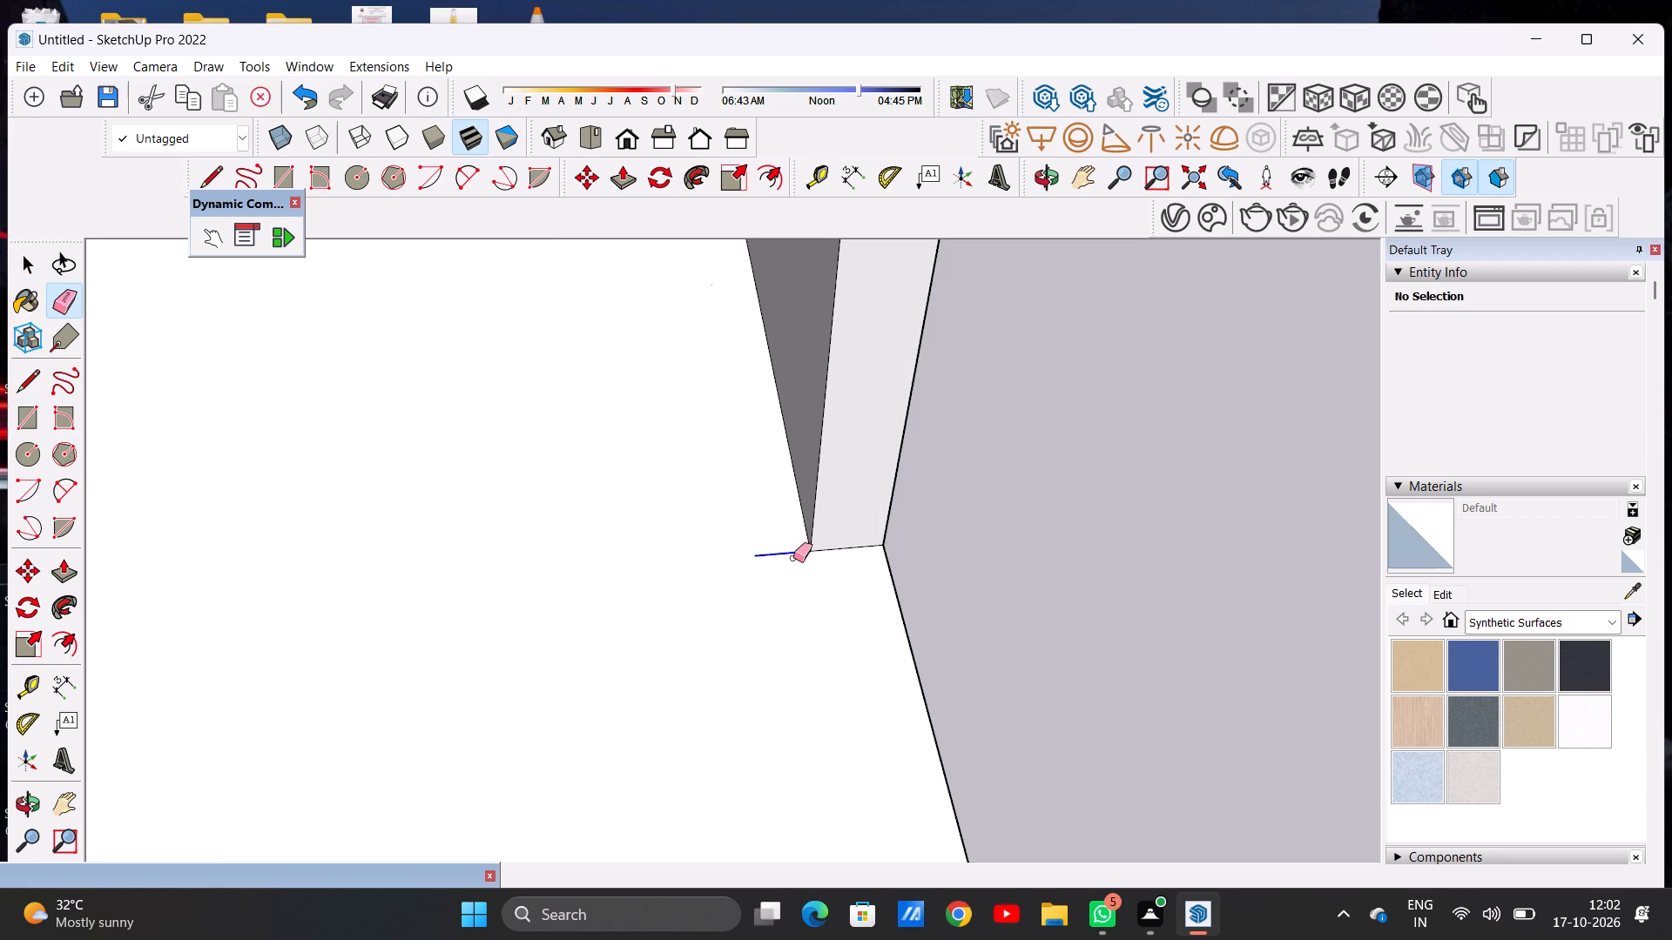
key(space)
Draw inset lines on the roof slab from the tall wall's front inner corner along the outer side, and along the front to the opposite inset line.
text(L)
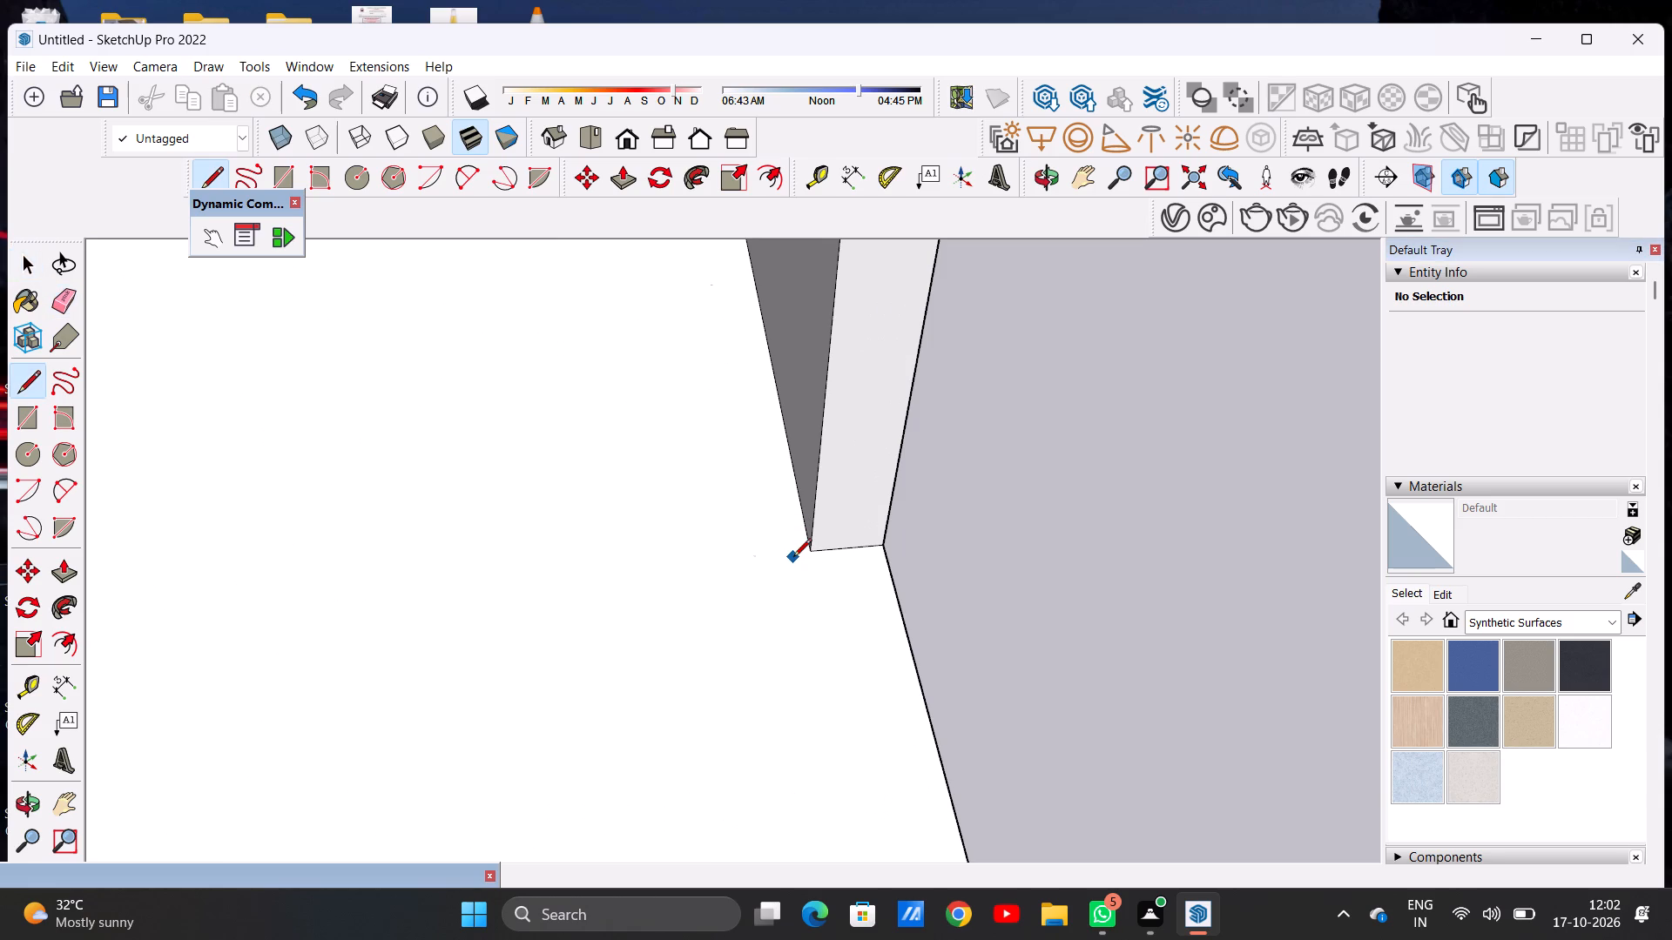
click(812, 555)
scroll(860, 593, down, 3)
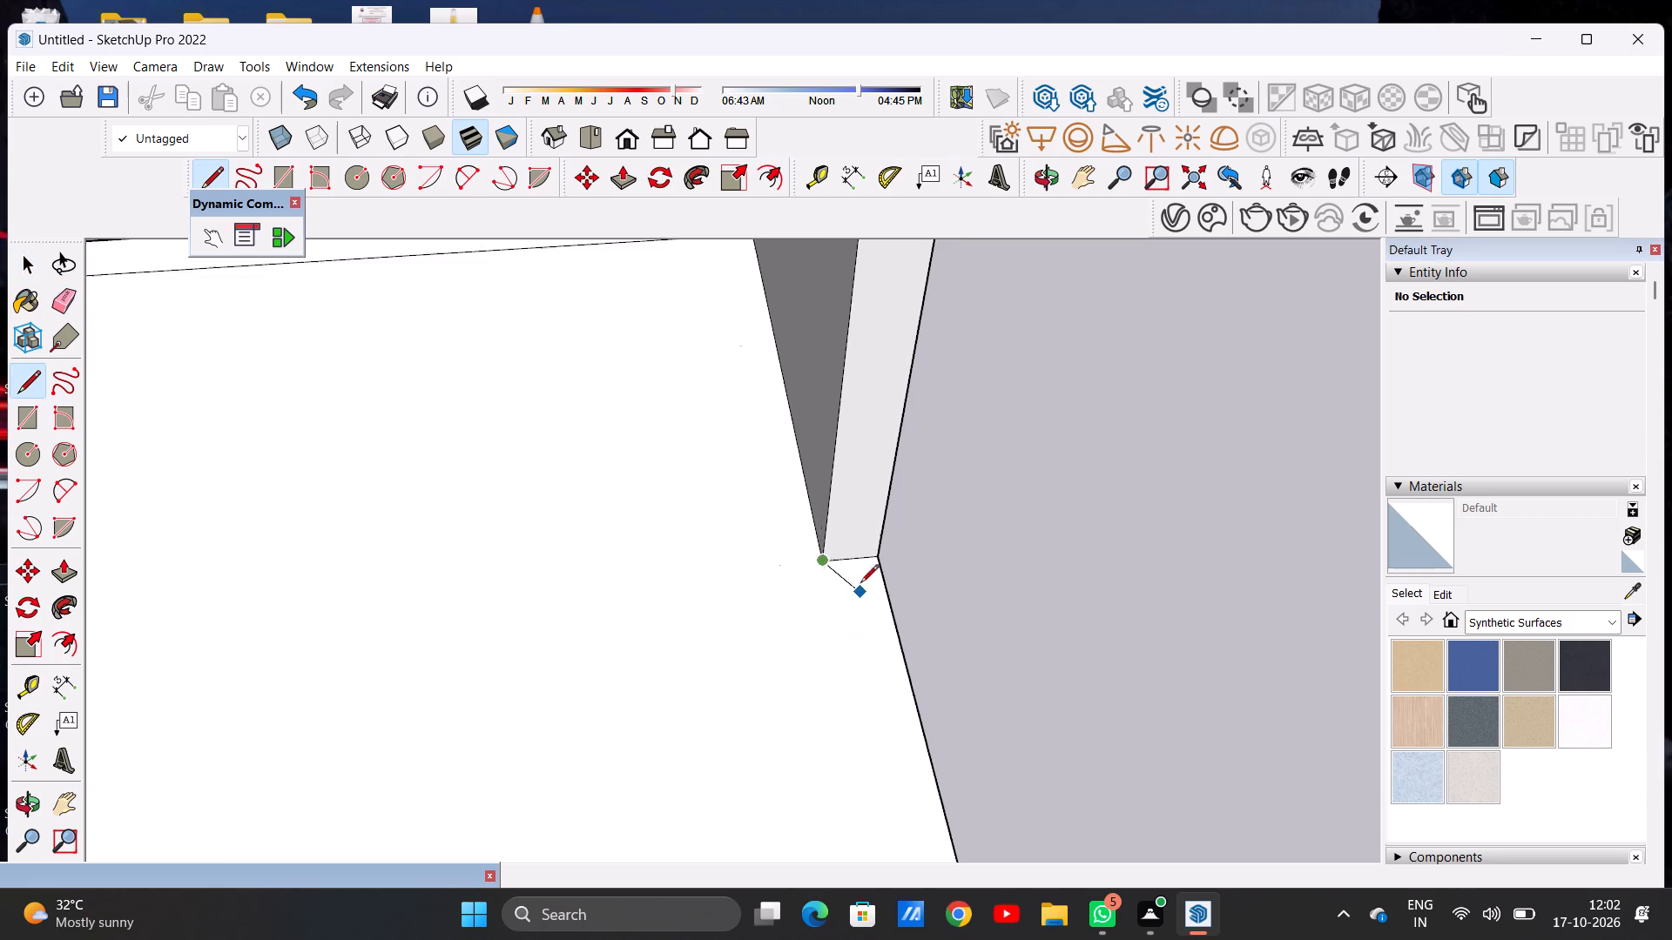
scroll(860, 584, down, 17)
scroll(860, 635, up, 11)
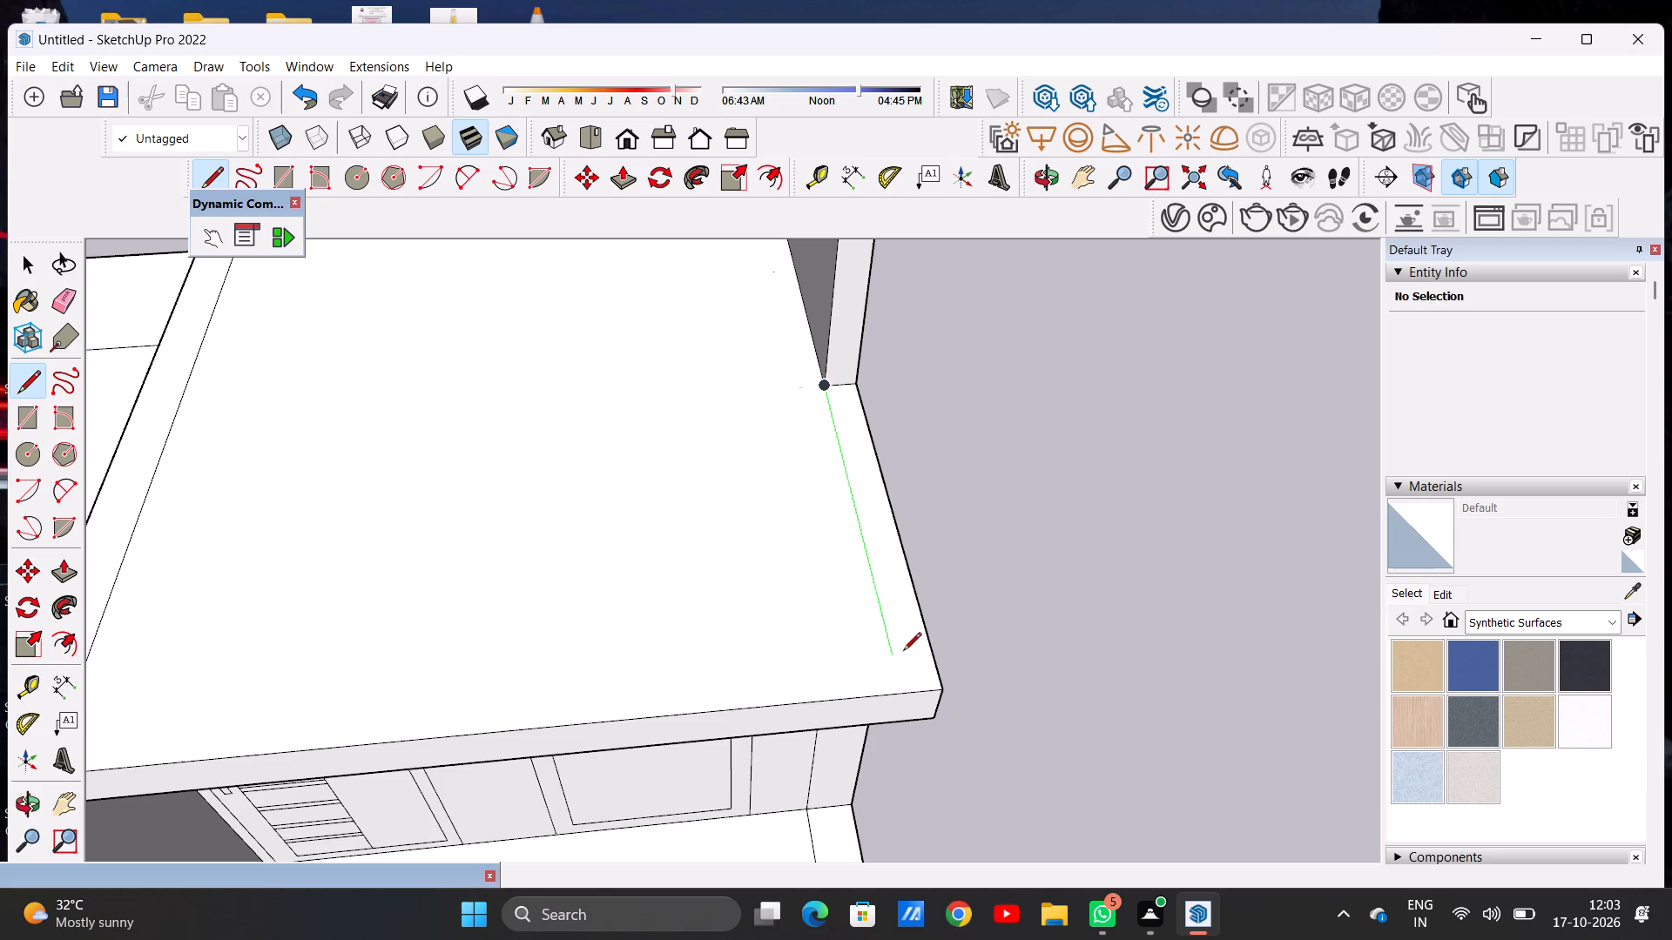
click(902, 652)
scroll(664, 648, down, 8)
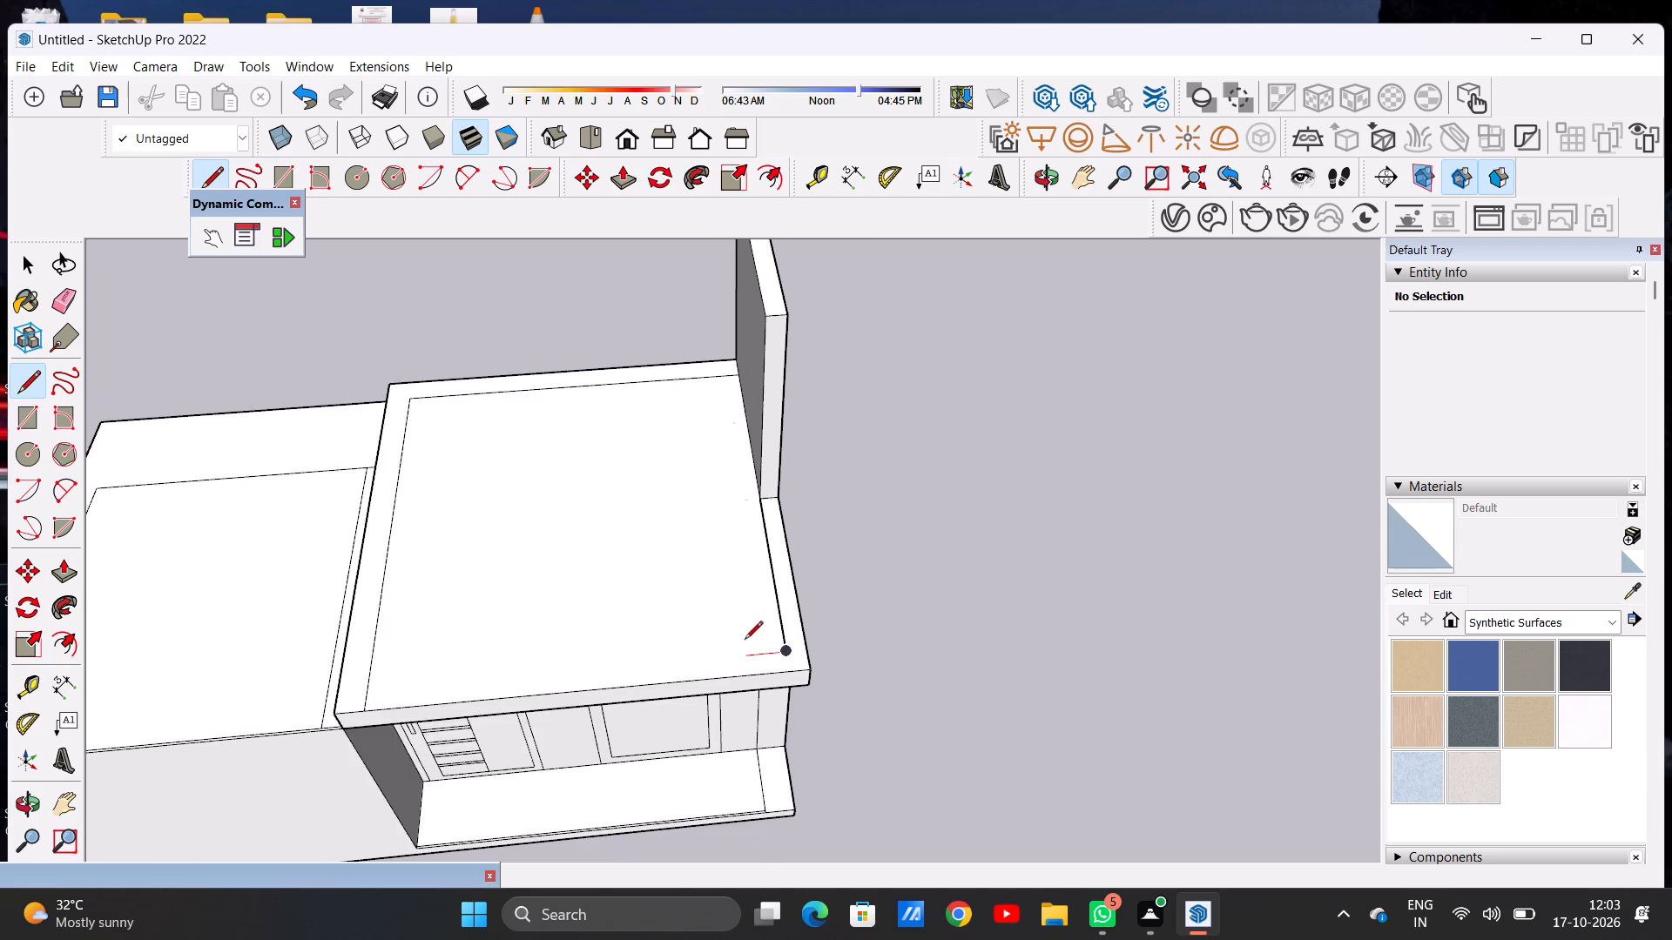
scroll(465, 662, up, 10)
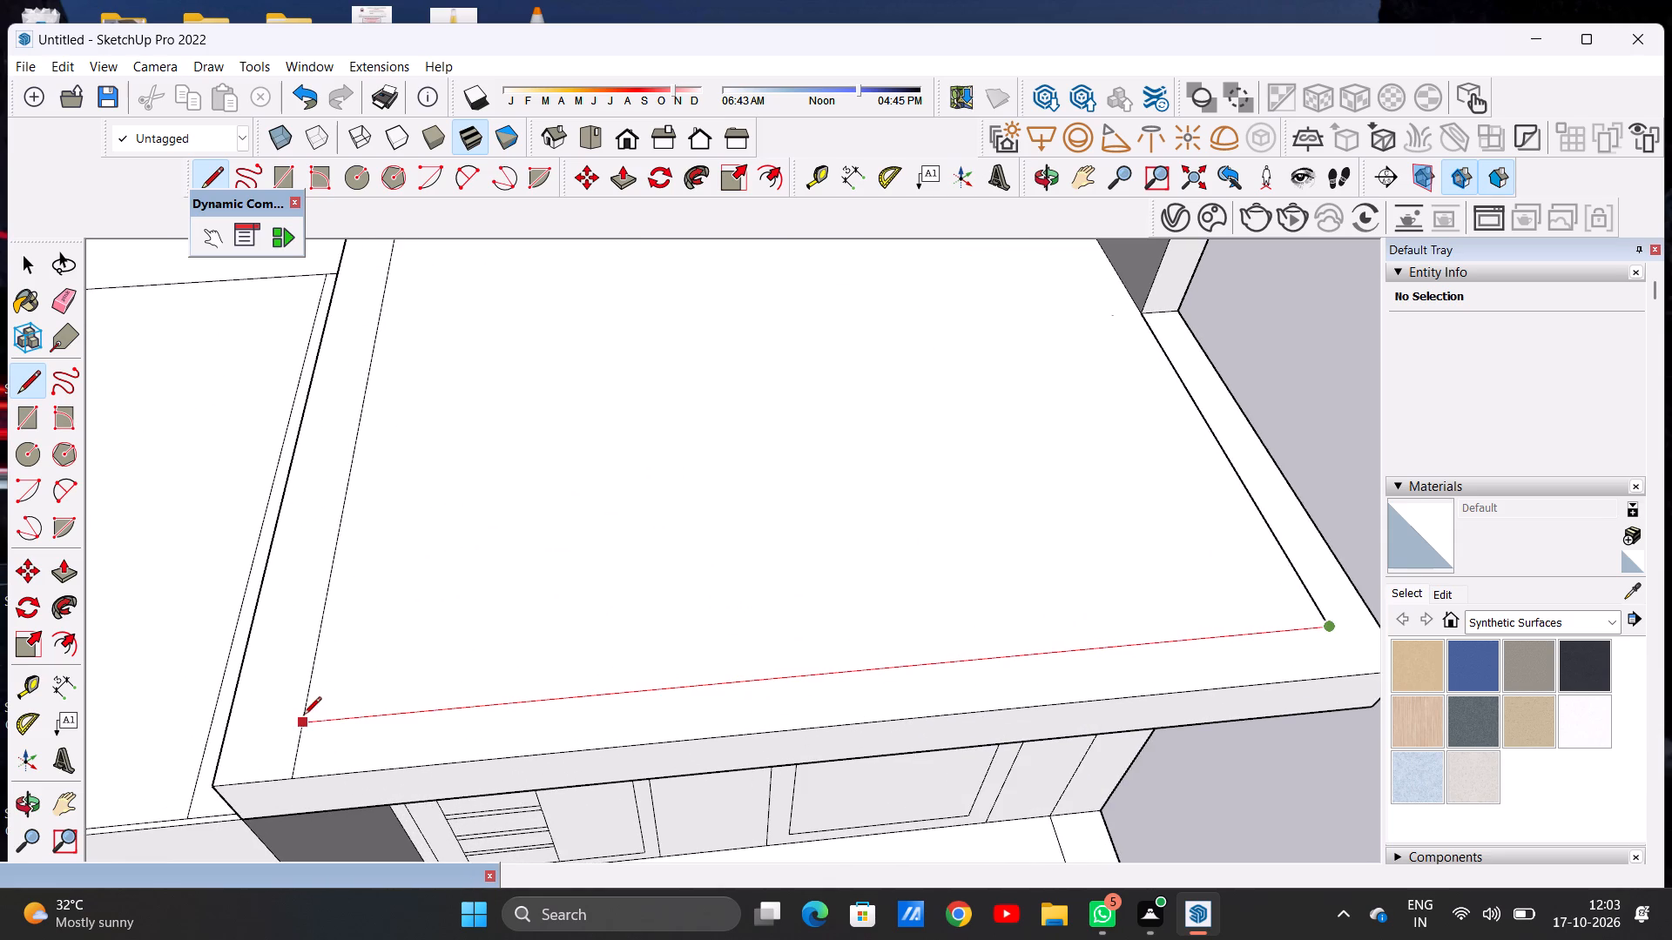
click(300, 718)
key(space)
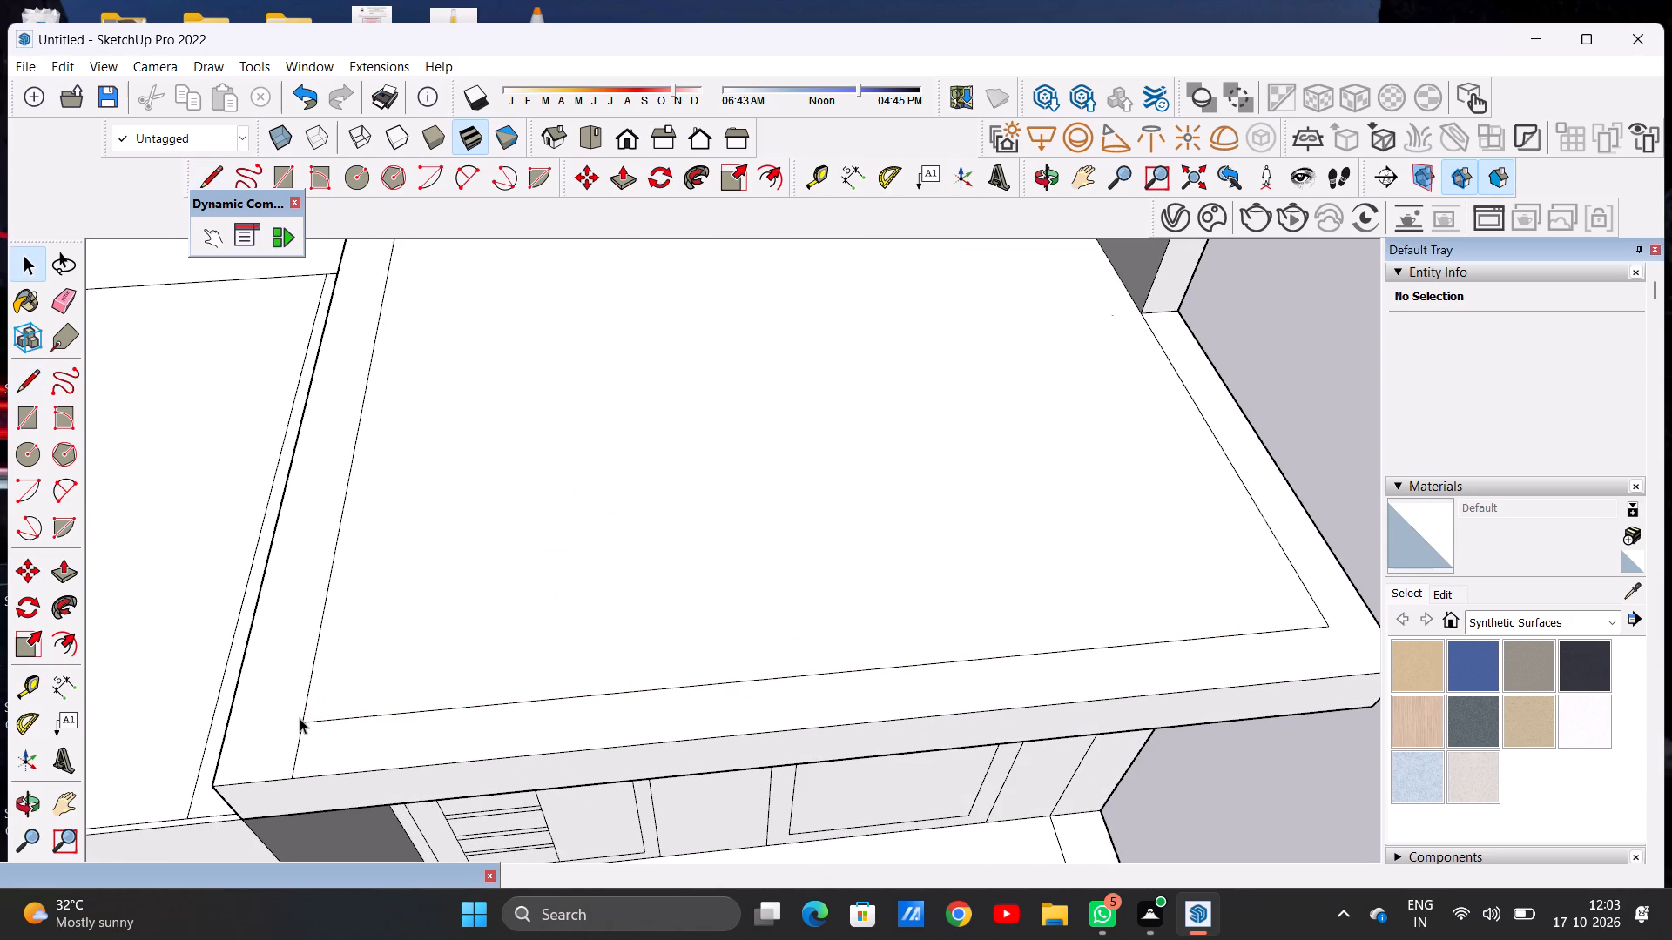
Examine the roof slab and its inset border outline from several angles.
scroll(729, 702, down, 14)
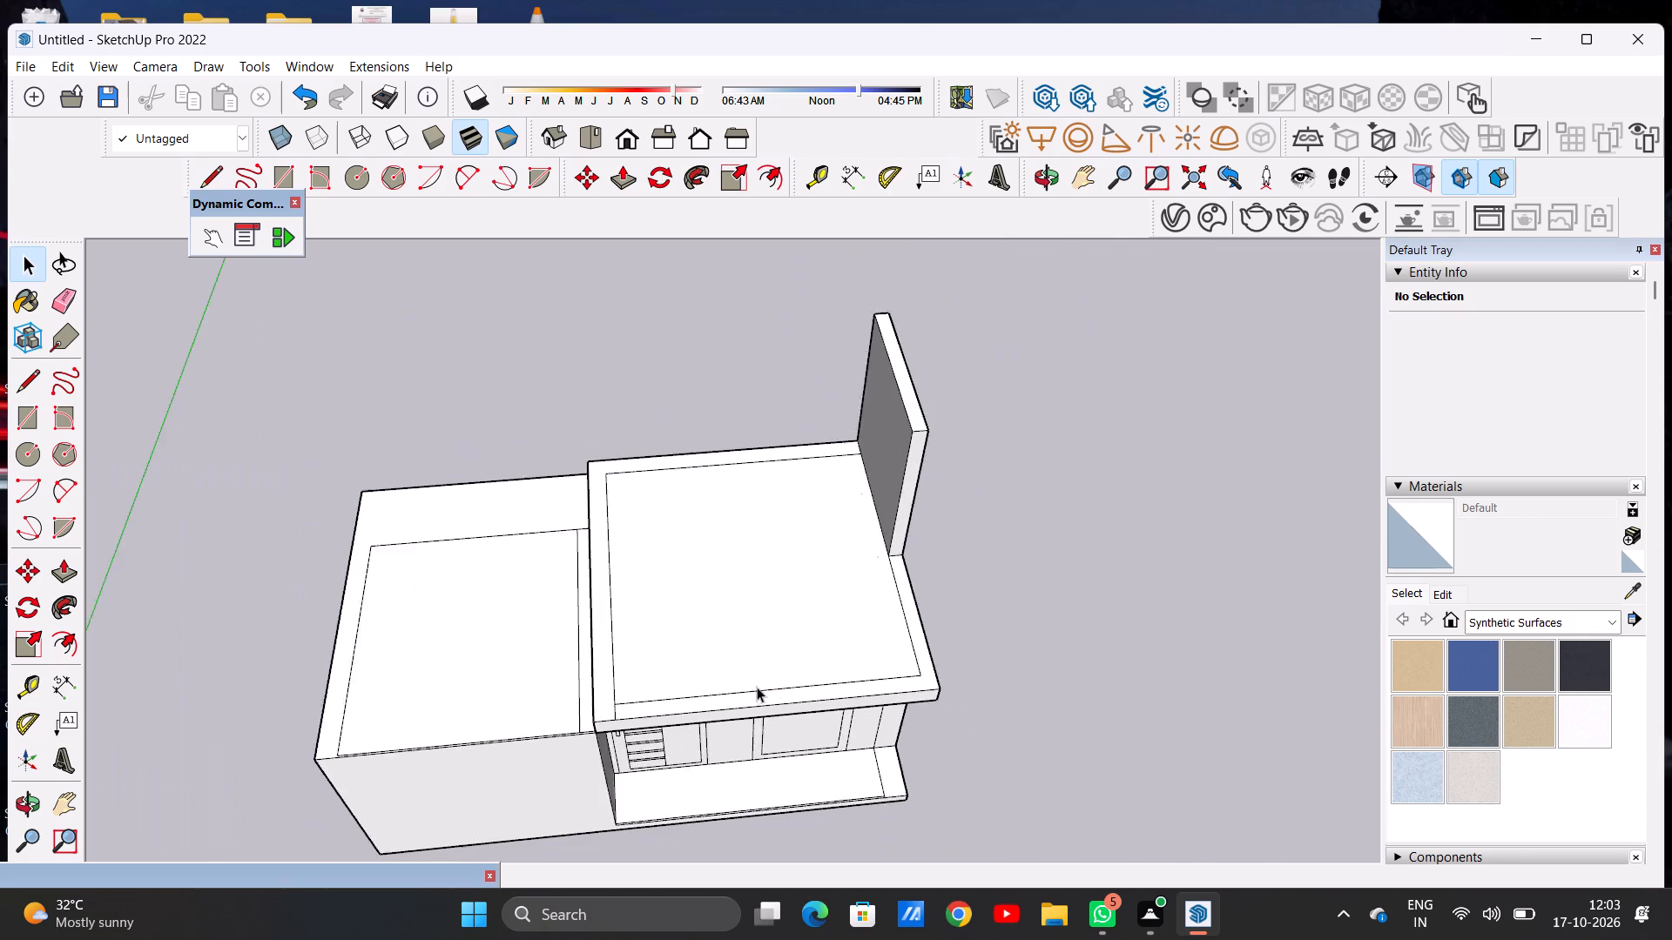
scroll(757, 687, down, 3)
scroll(739, 698, up, 7)
middle_drag(826, 672, 738, 497)
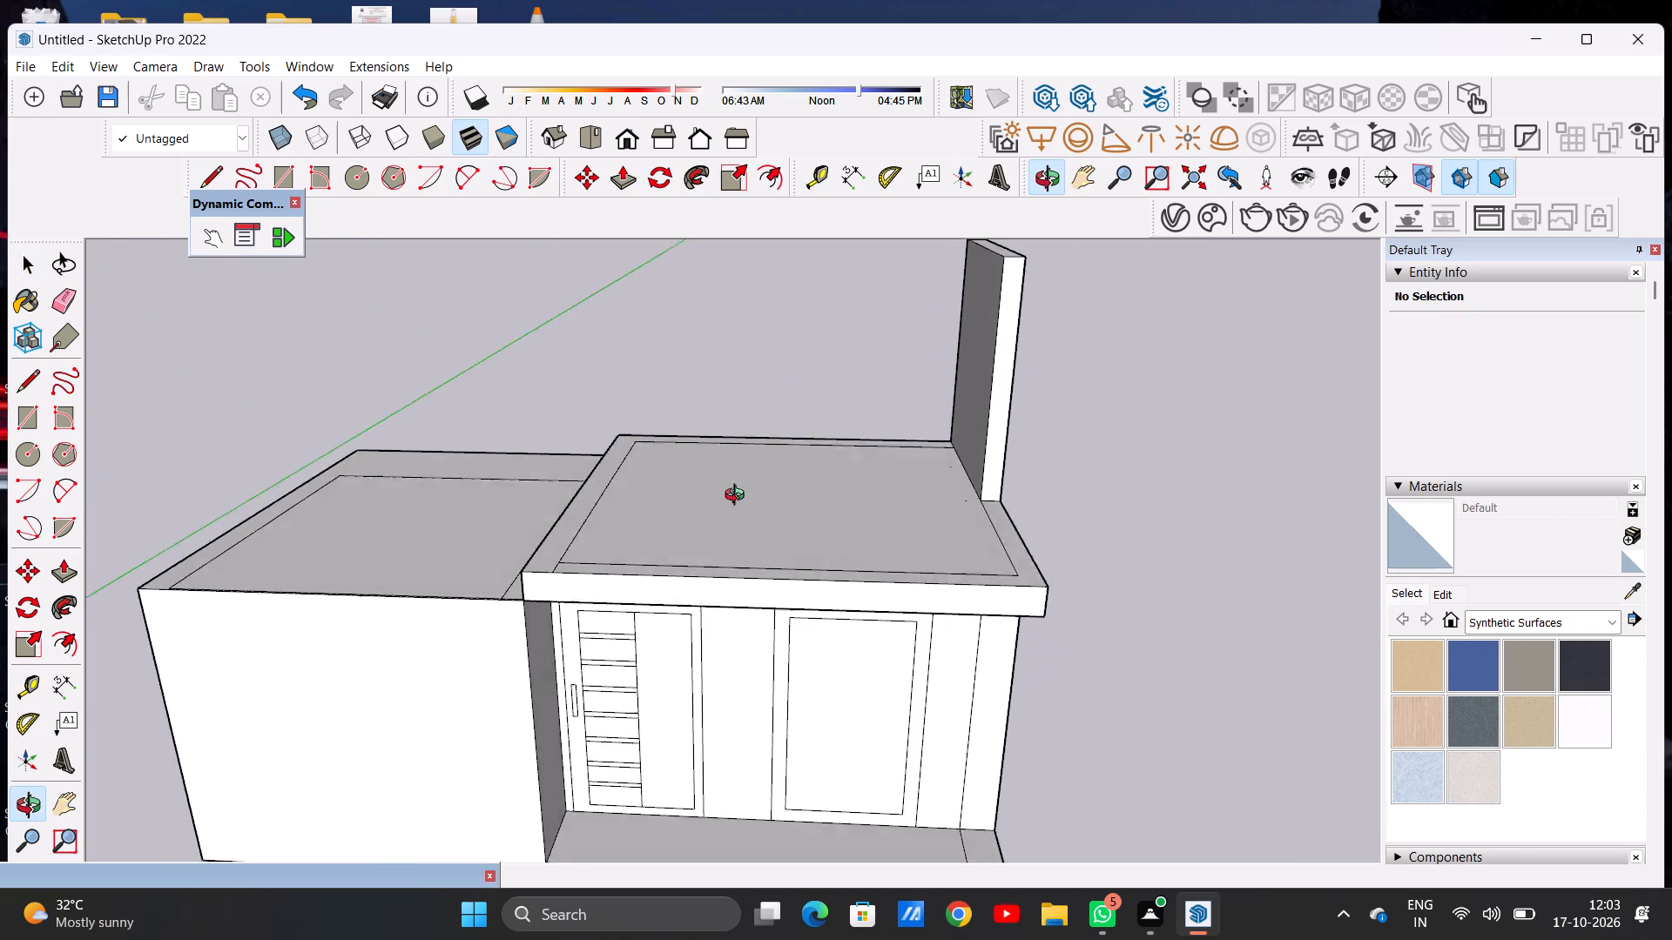
middle_drag(738, 497, 792, 647)
scroll(817, 633, down, 5)
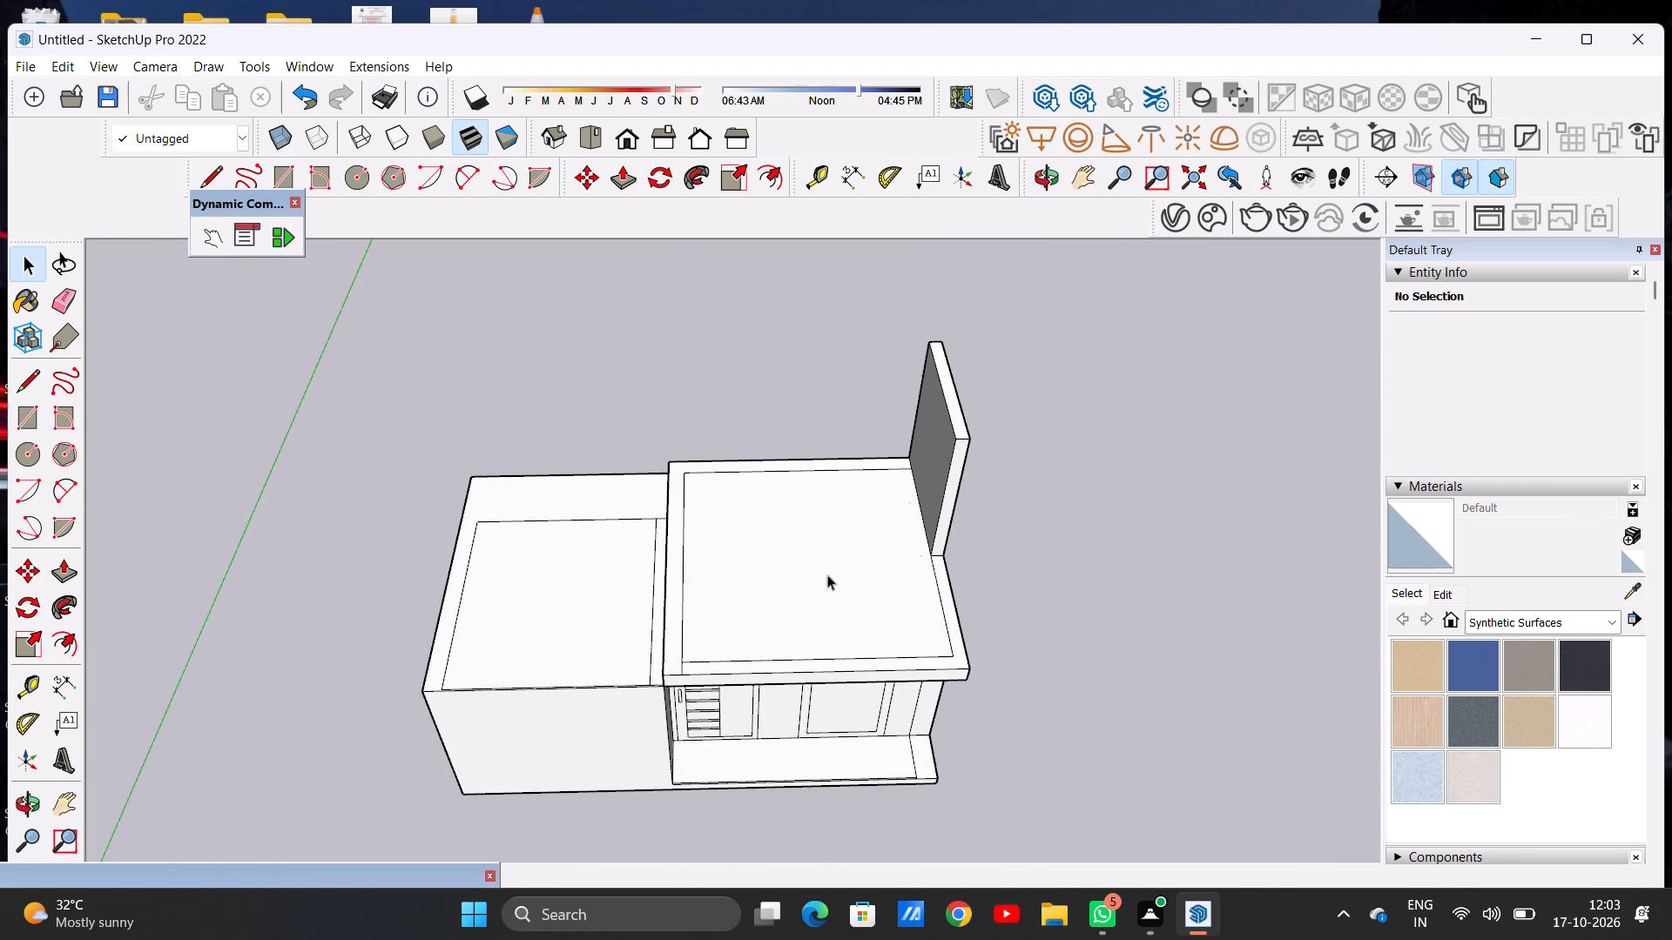
scroll(746, 480, up, 4)
middle_drag(674, 587, 988, 585)
scroll(924, 603, down, 7)
scroll(839, 494, up, 3)
scroll(774, 581, down, 3)
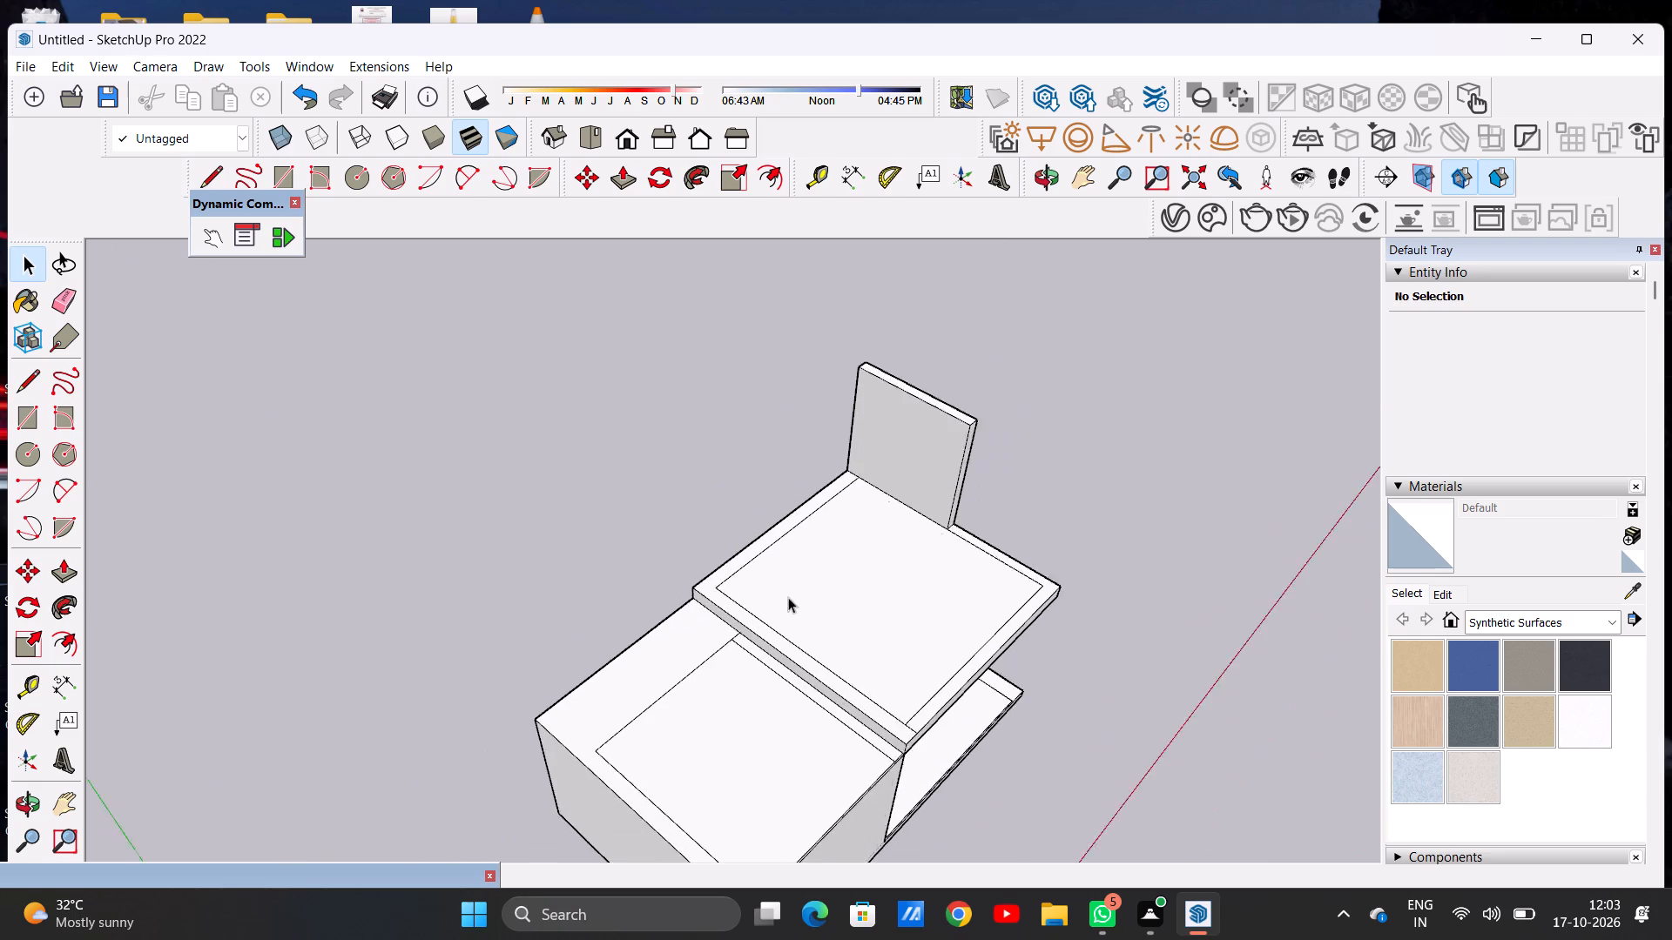
scroll(788, 597, down, 1)
scroll(916, 689, up, 5)
middle_drag(862, 695, 779, 650)
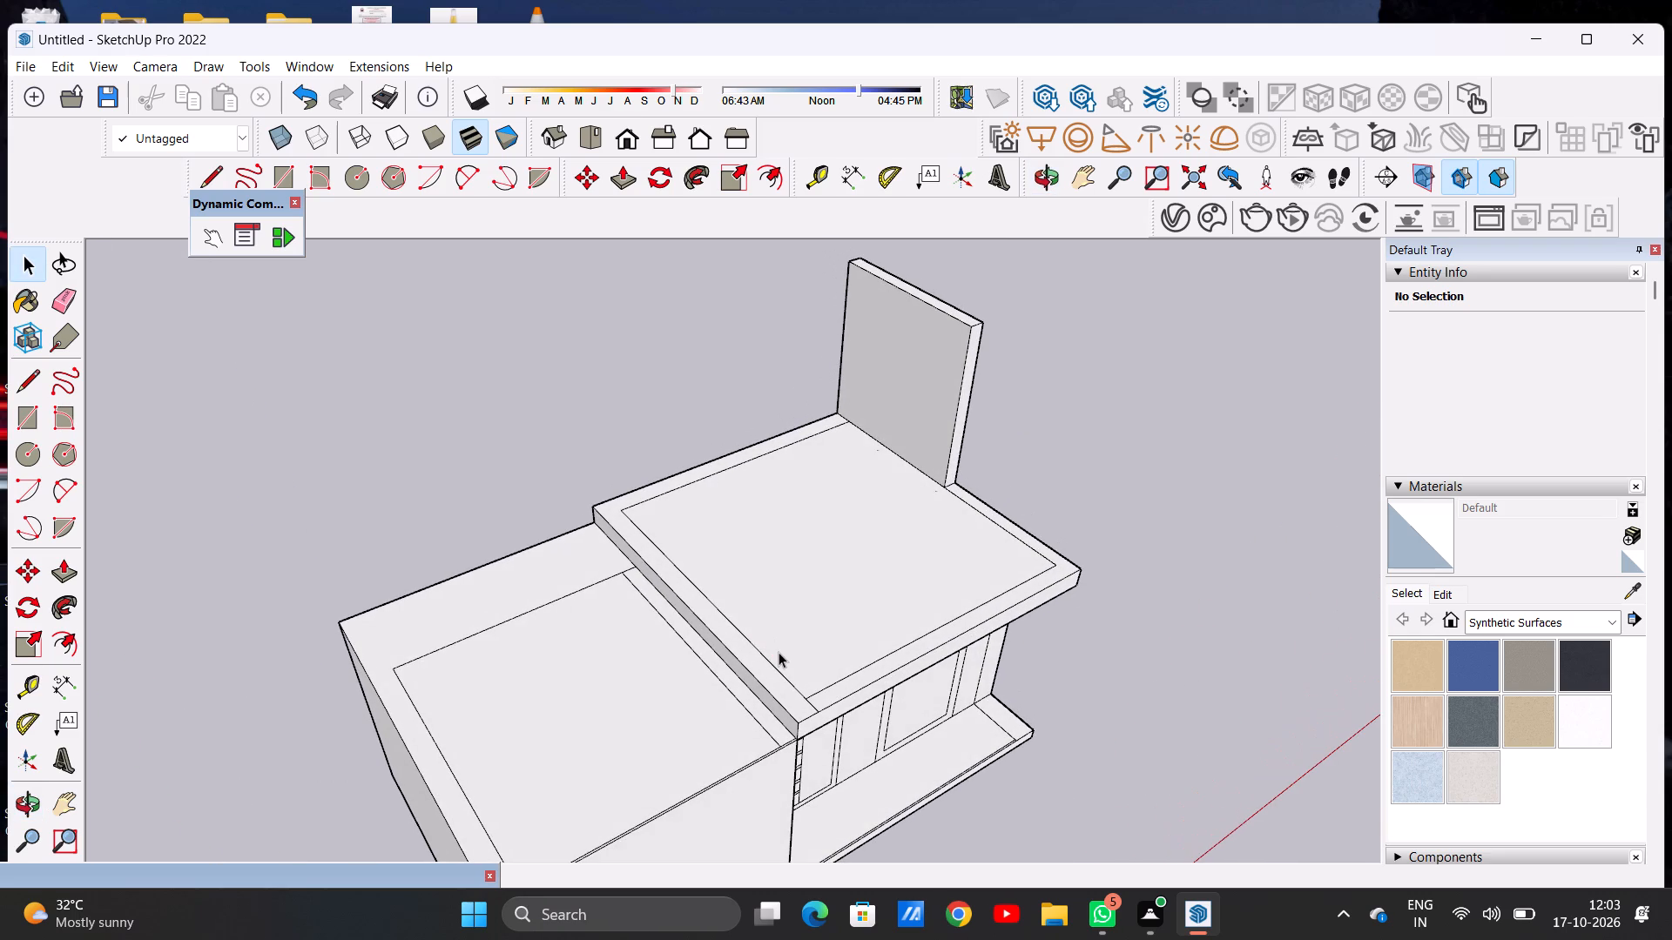
scroll(812, 692, up, 6)
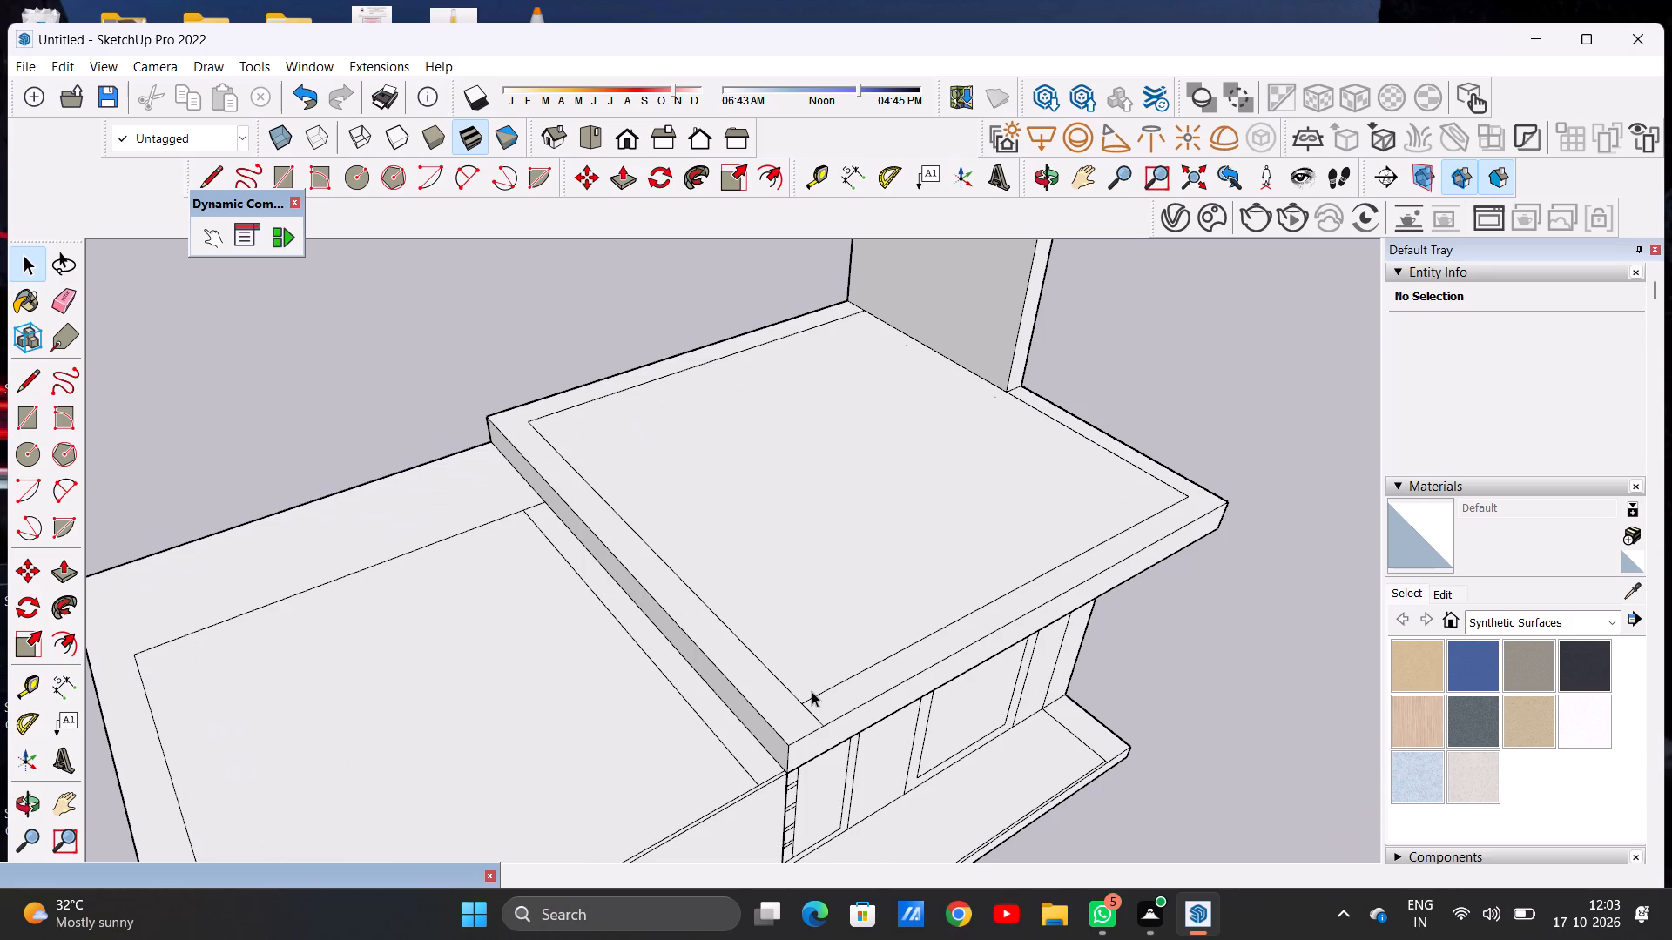
scroll(1206, 483, up, 4)
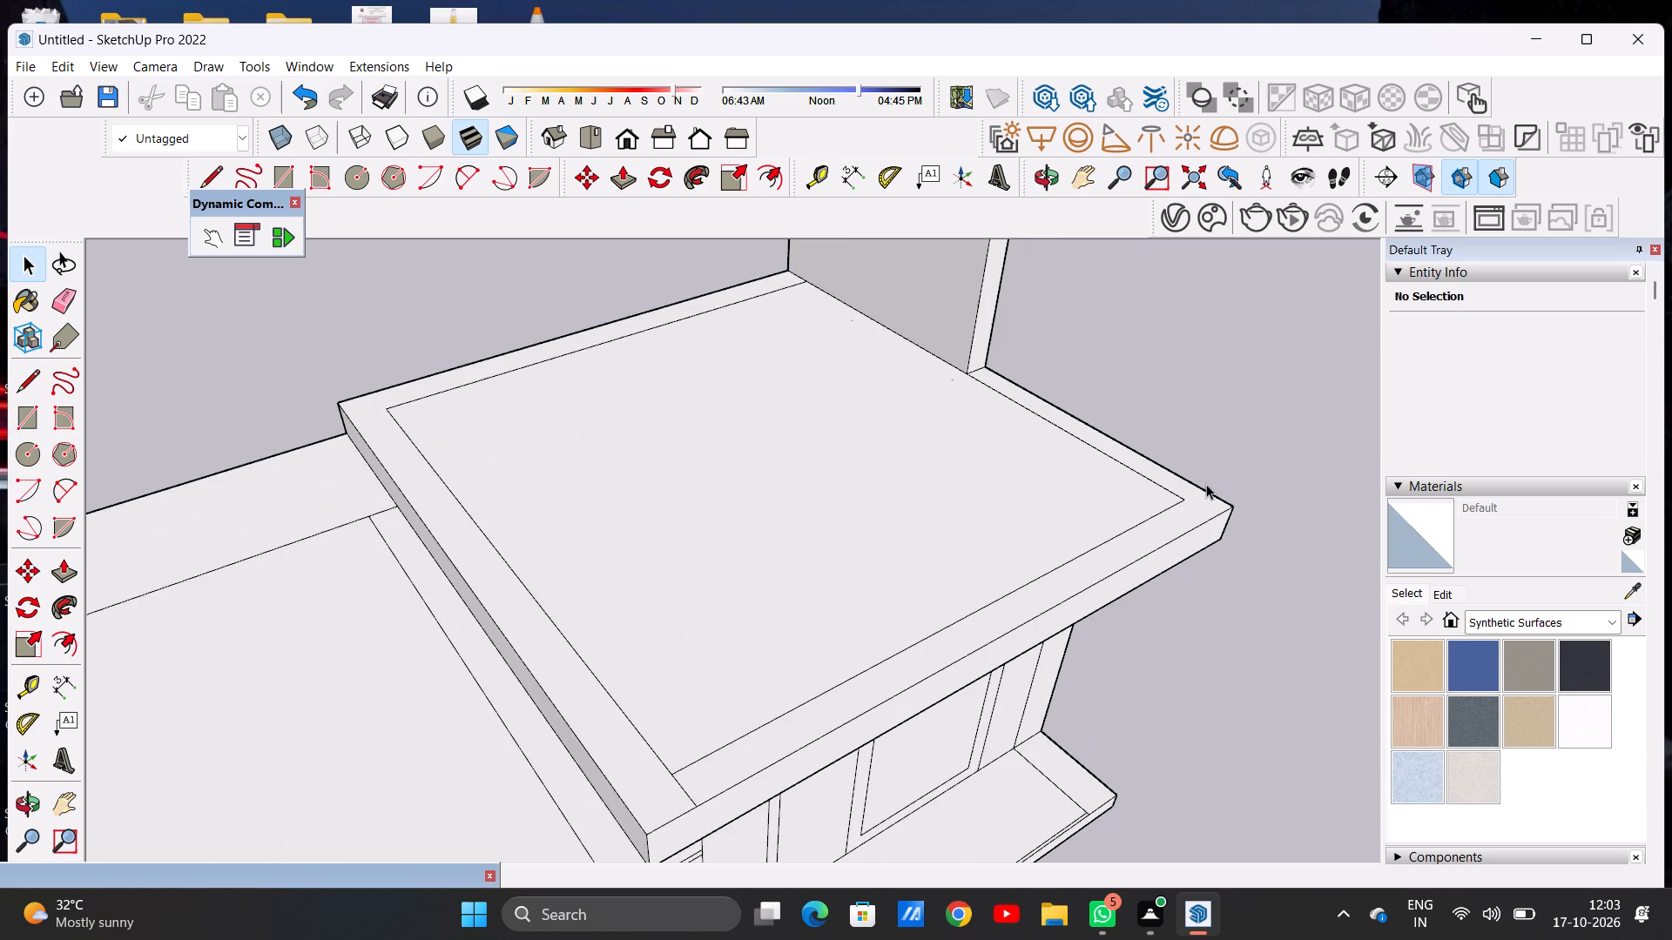
middle_drag(1183, 508, 1050, 580)
scroll(977, 510, down, 6)
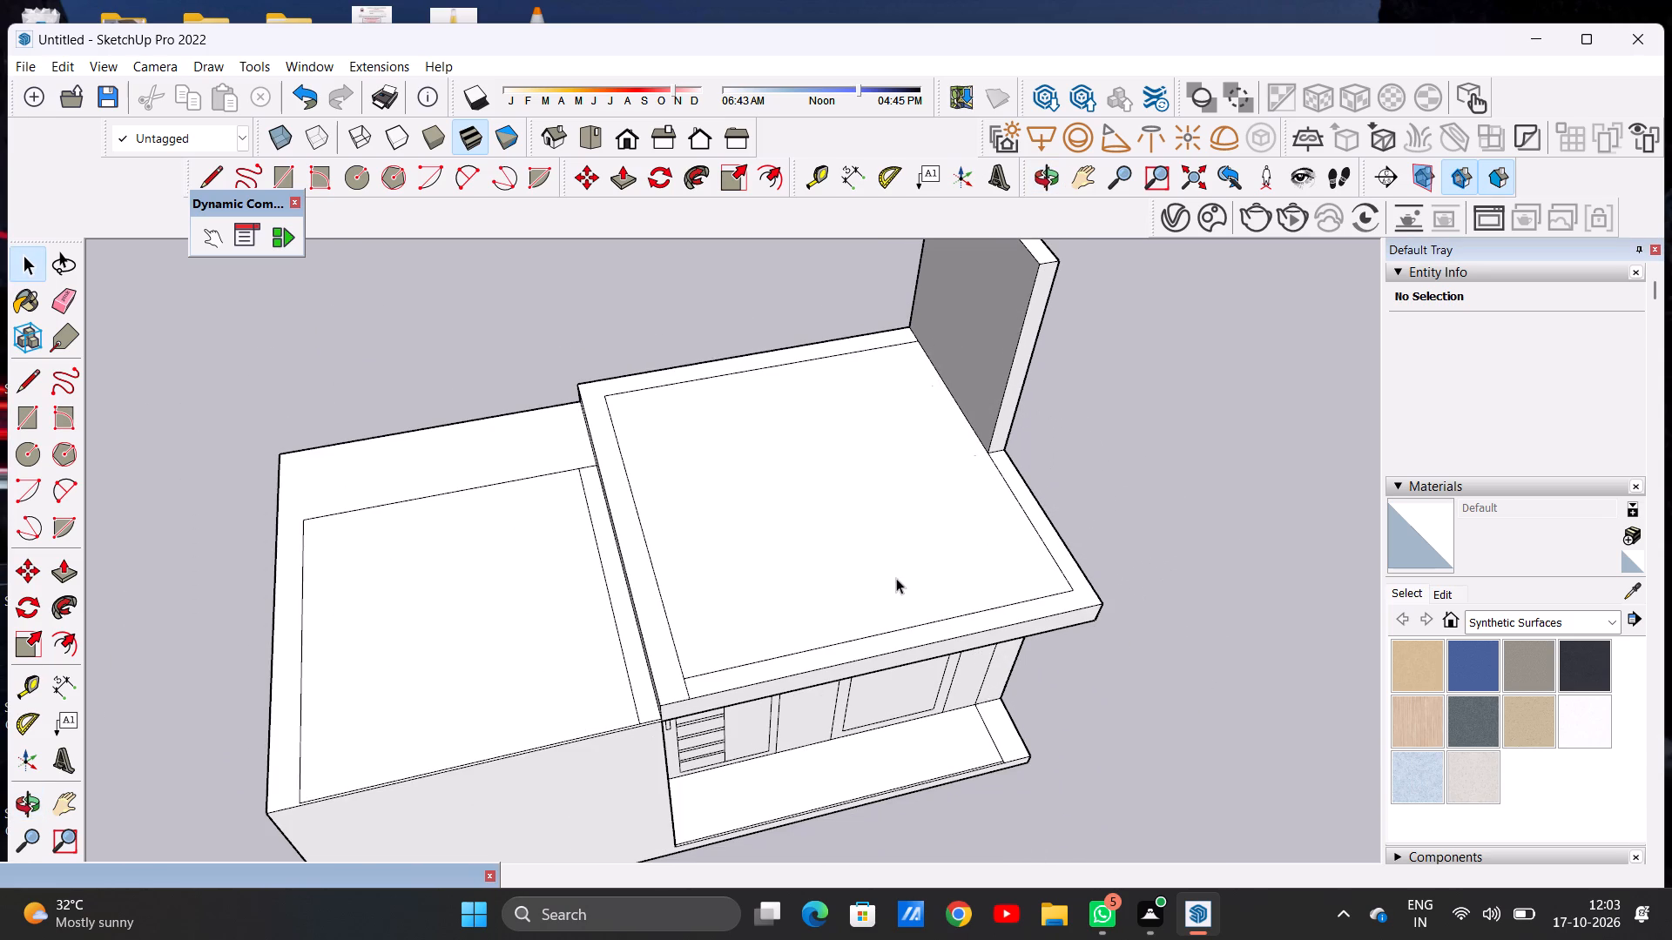
scroll(896, 581, down, 1)
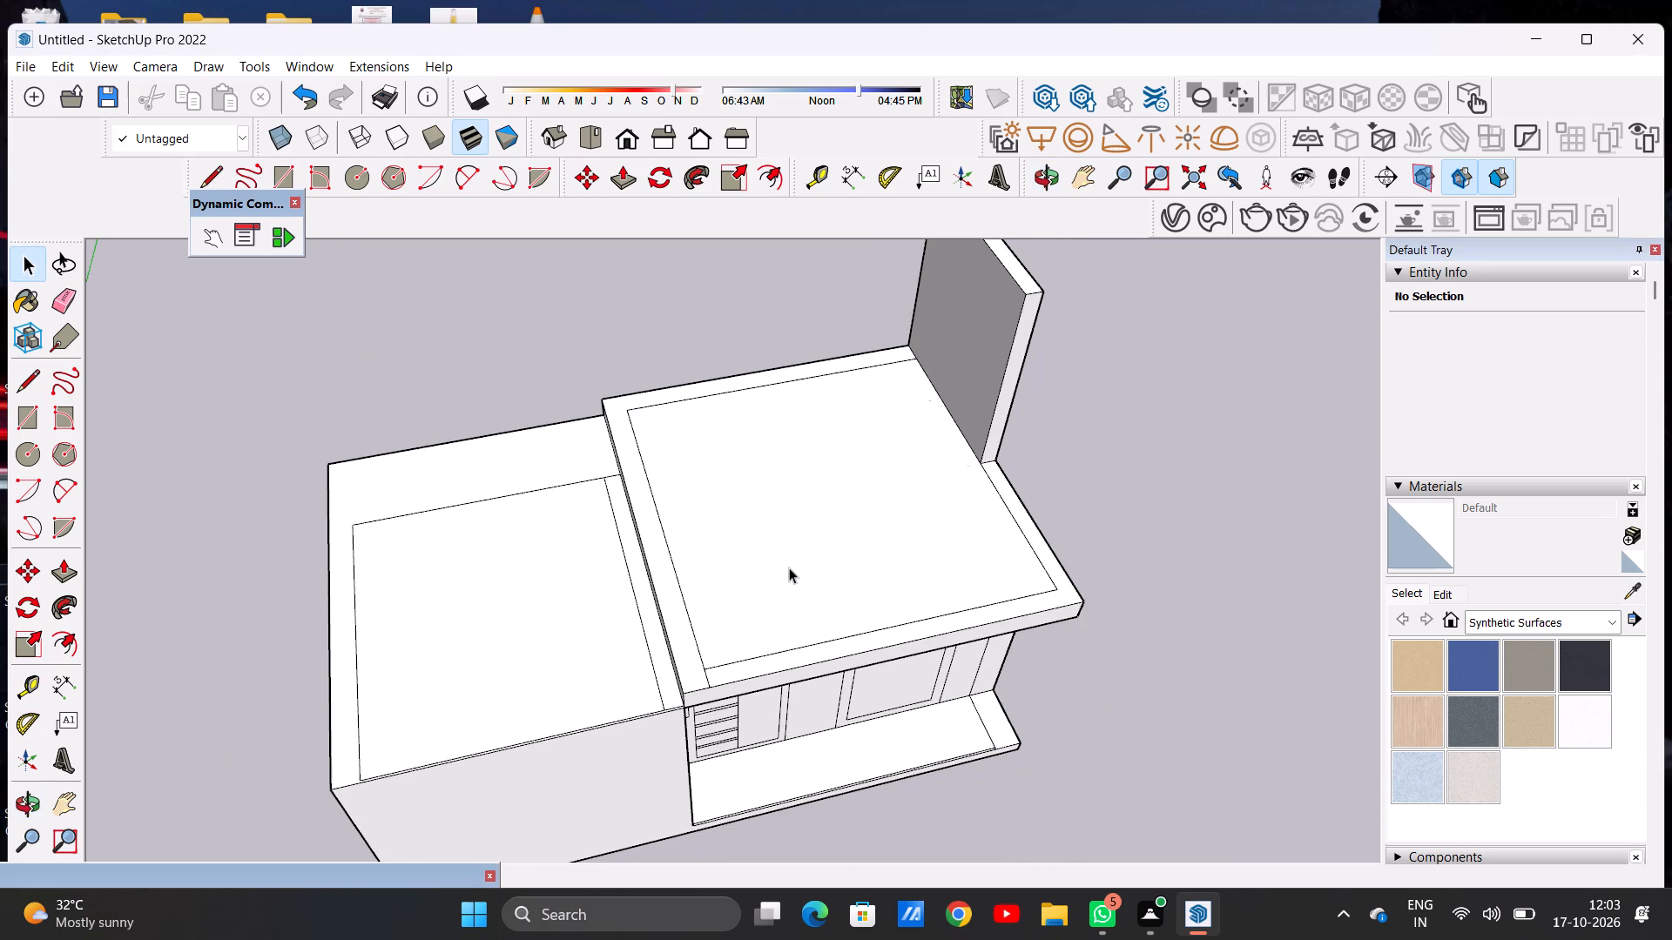
Push/Pull the border strip along the roof slab's rear and inner side up about 11' 4 1/2", level with the tall wall's top.
key(p)
scroll(688, 610, up, 1)
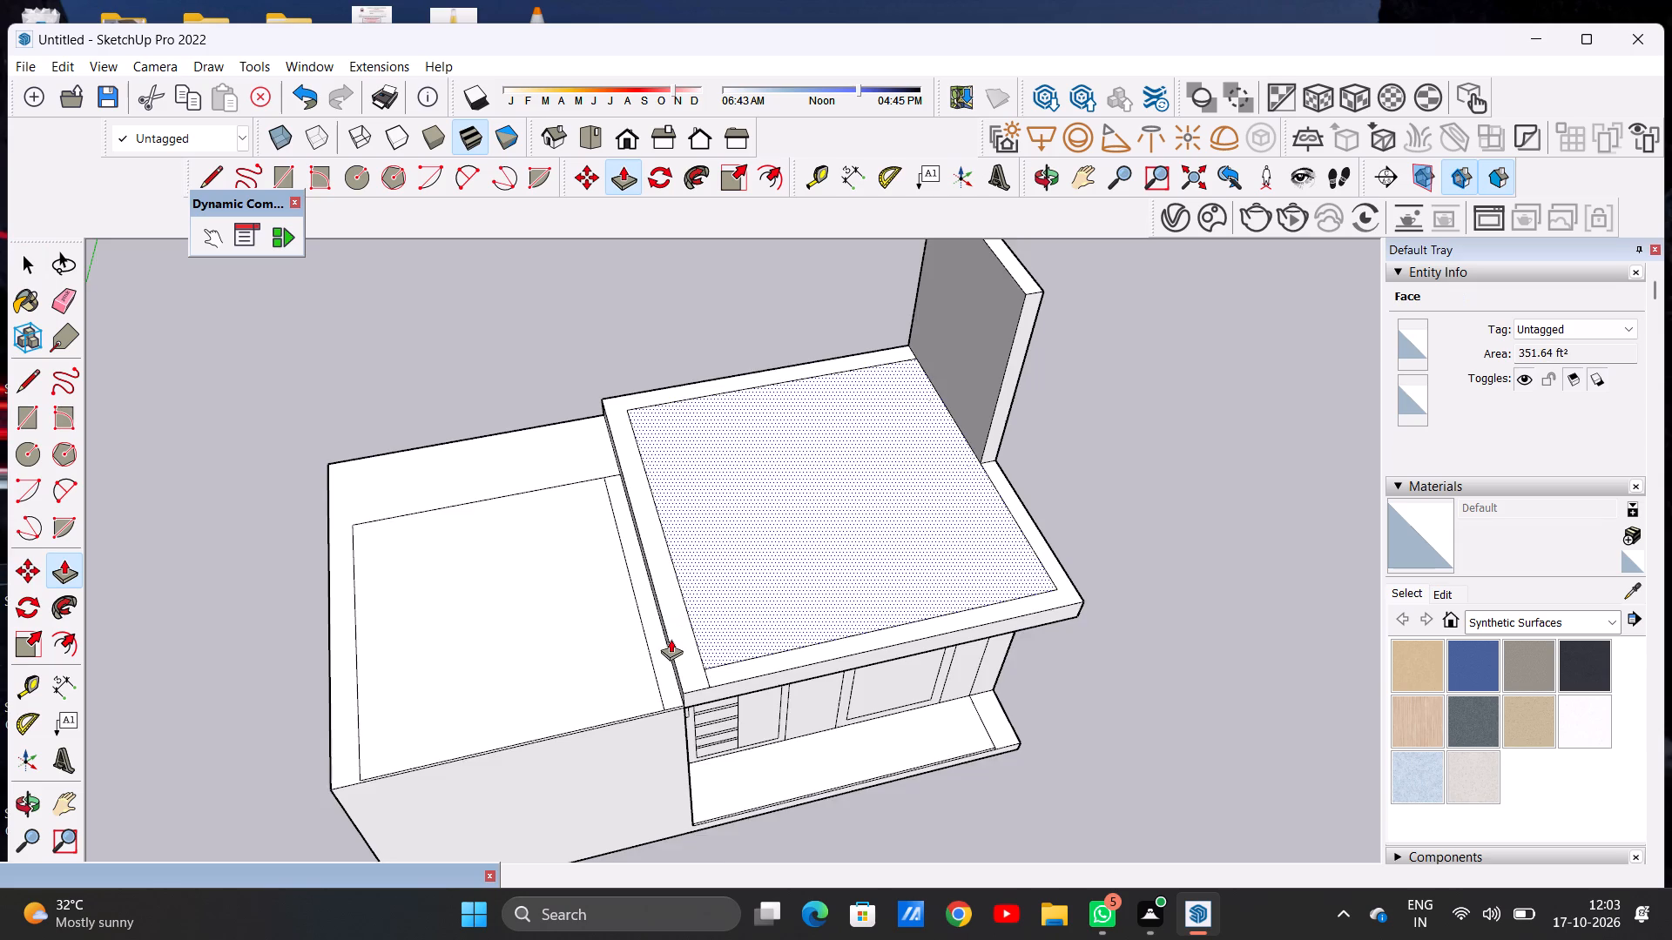
scroll(671, 639, up, 2)
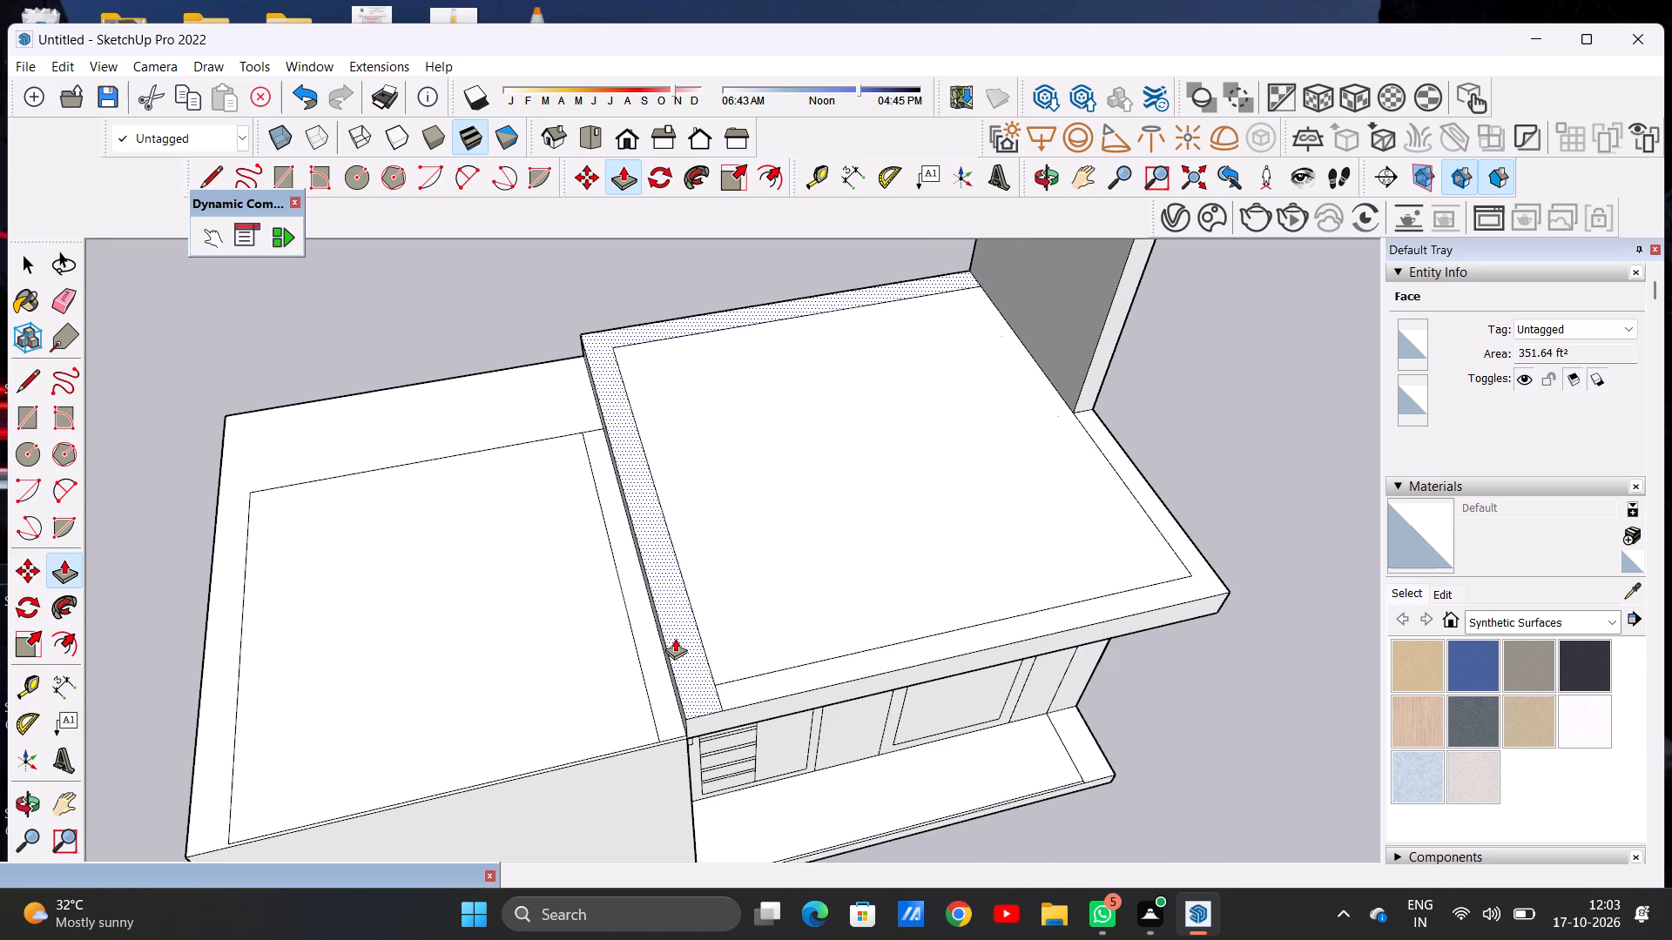
click(675, 638)
scroll(684, 558, down, 12)
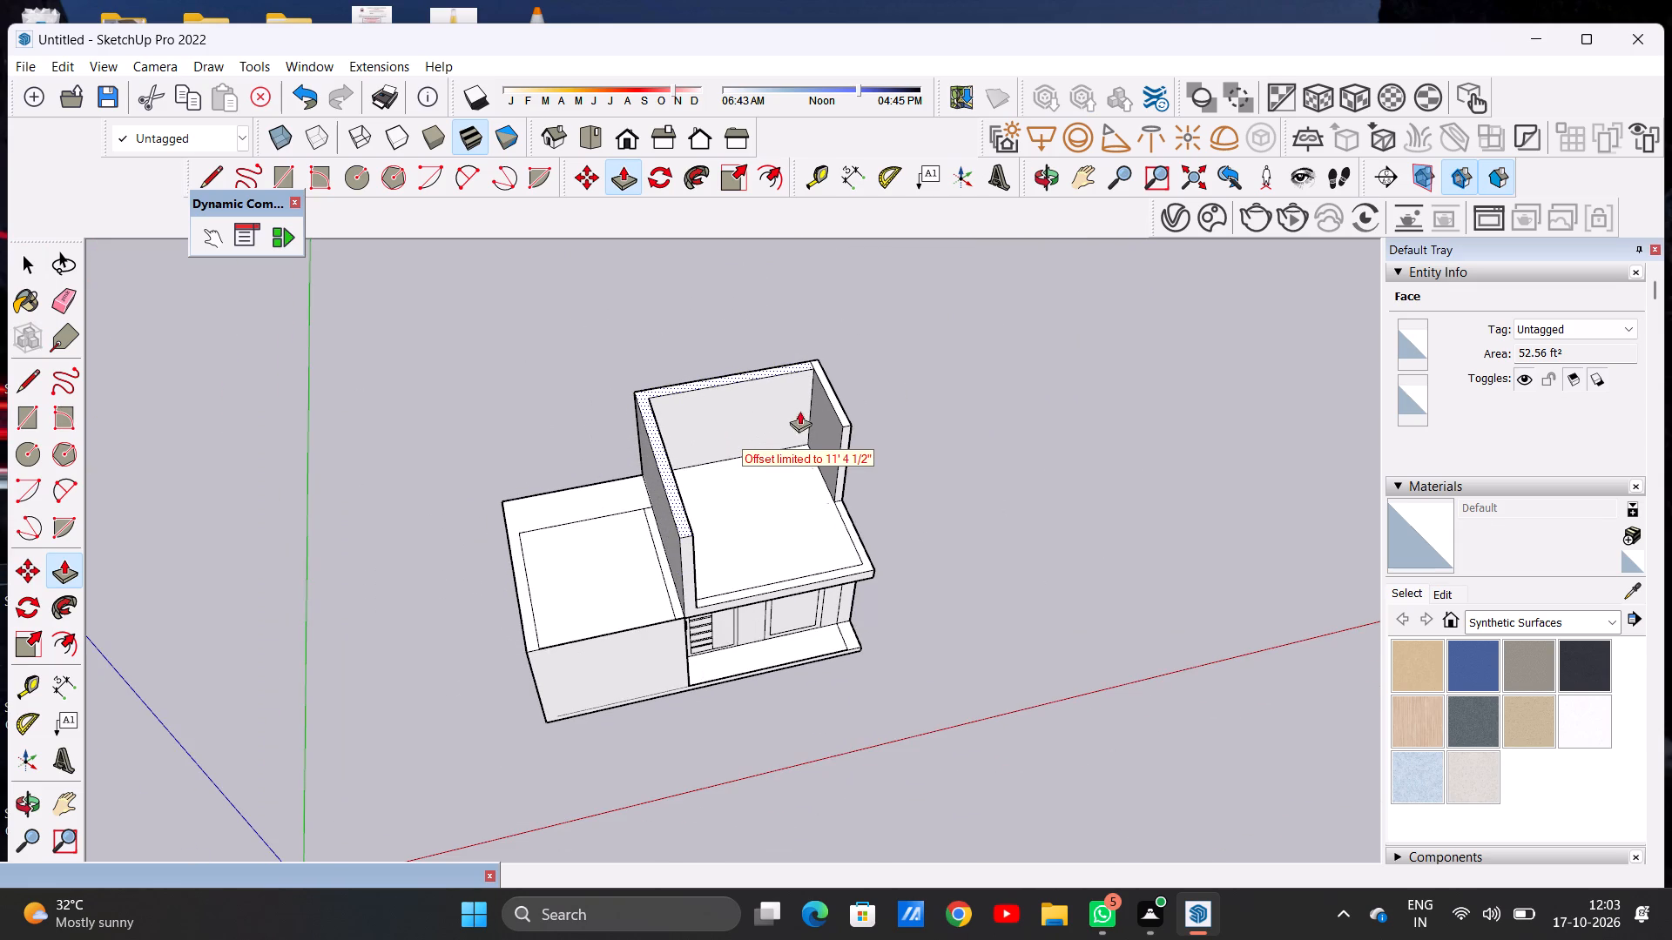
click(846, 425)
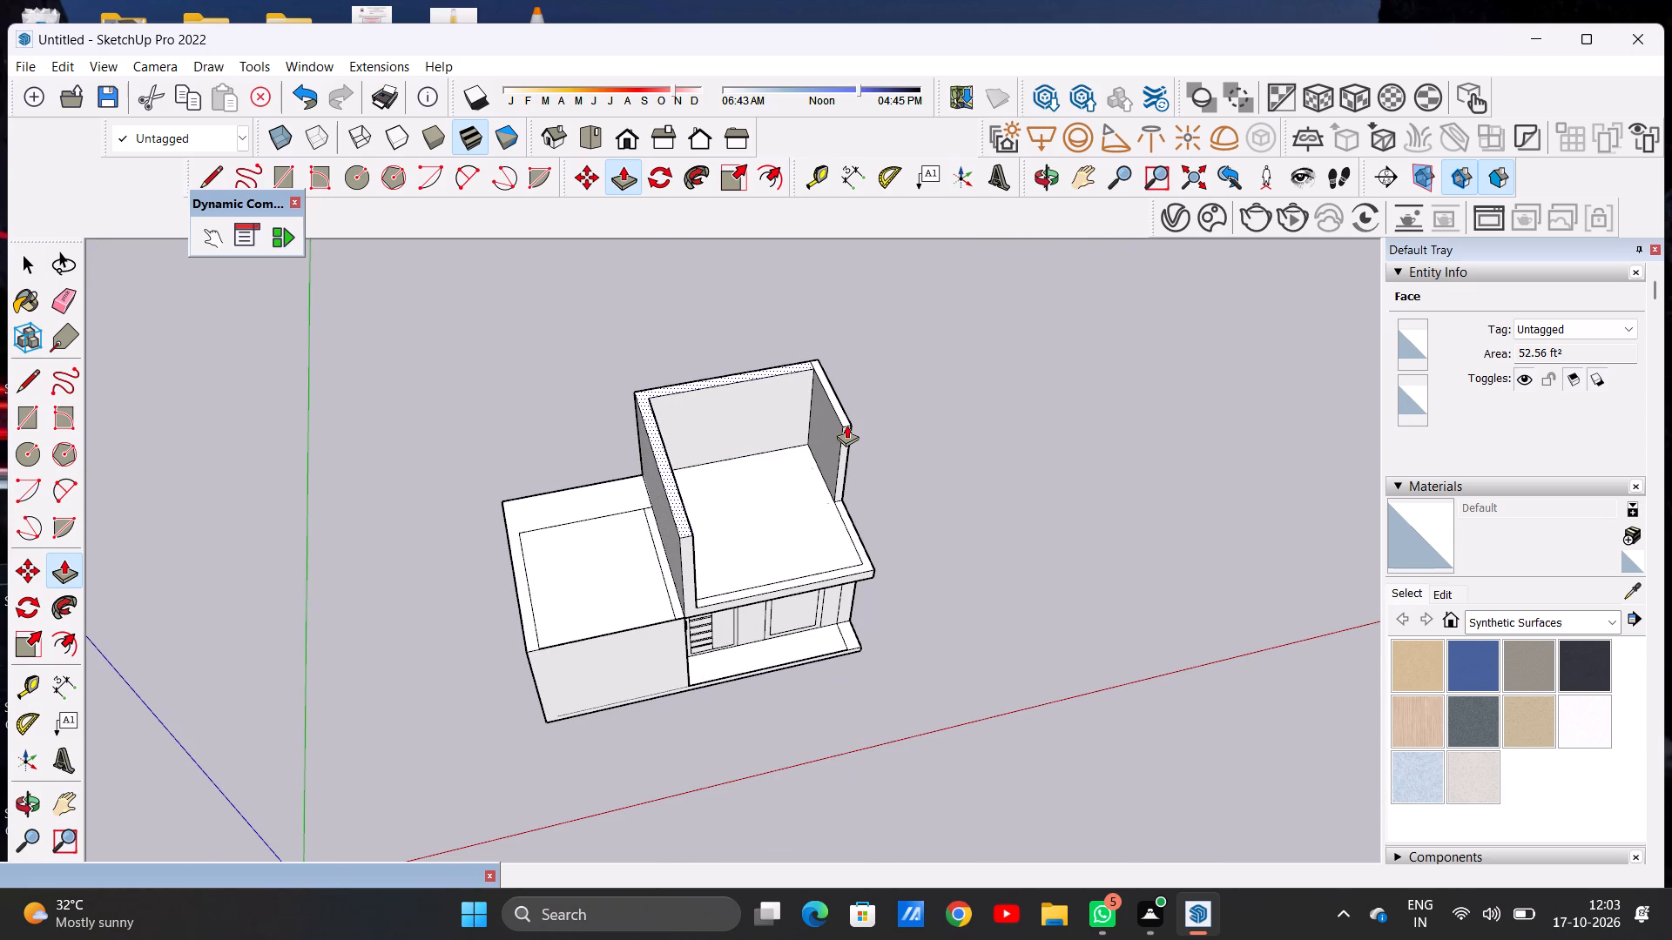
key(space)
Examine the upper storey's walls and the whole building from the front and from above.
scroll(845, 433, down, 3)
middle_drag(829, 482, 763, 473)
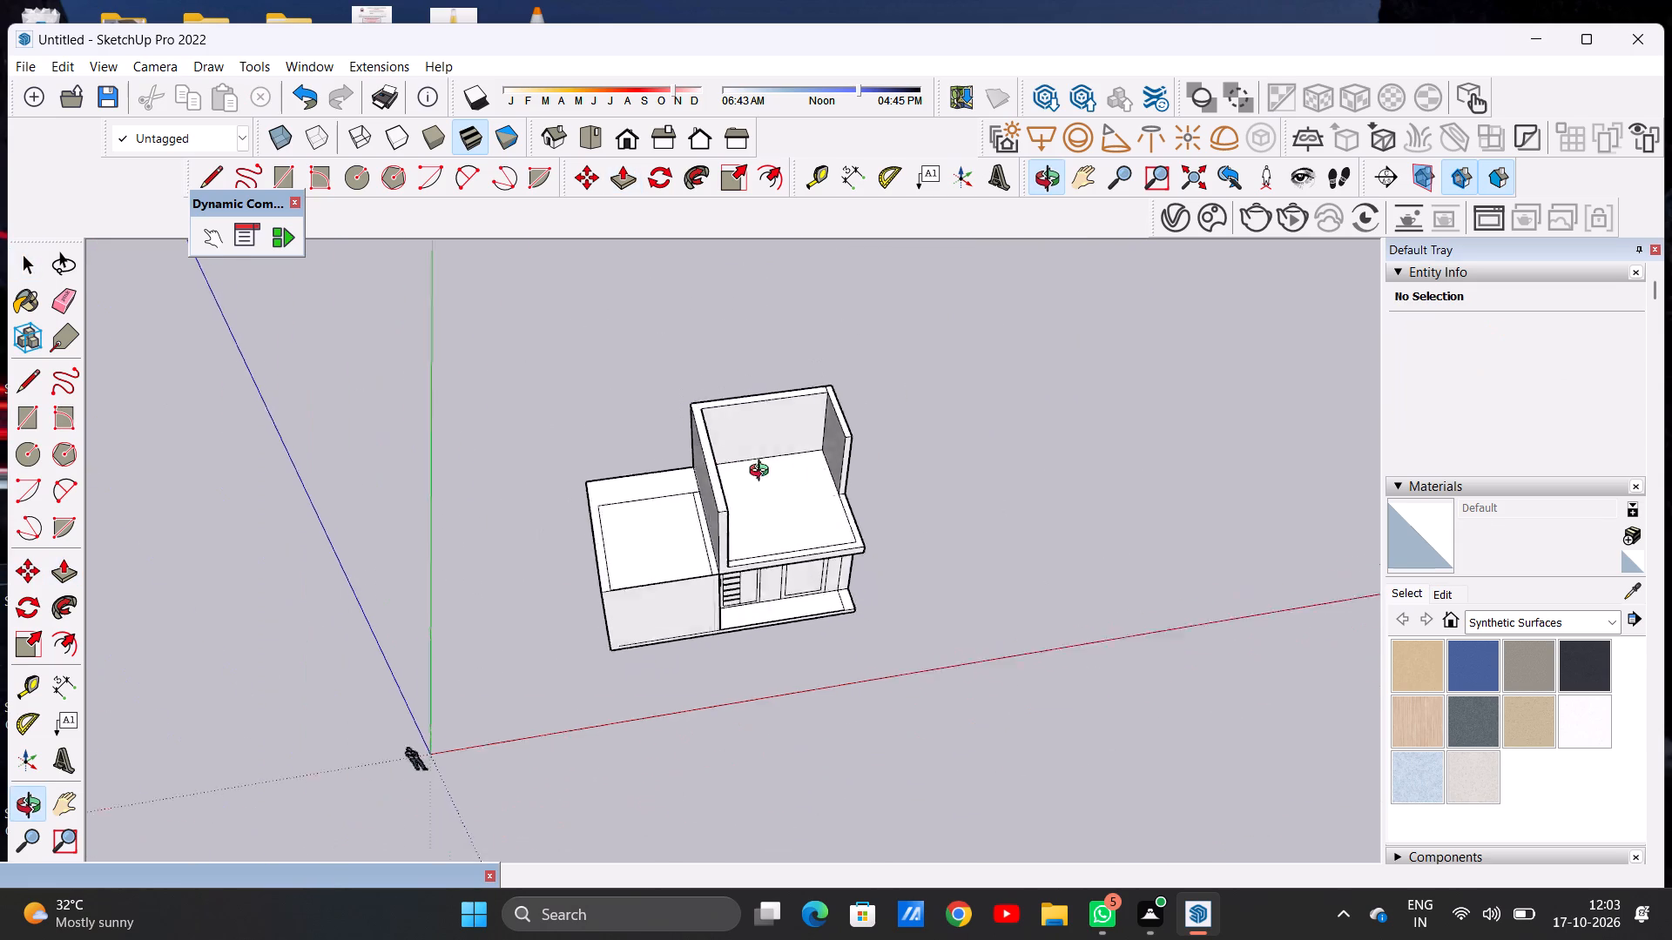
middle_drag(763, 473, 689, 456)
scroll(852, 563, down, 1)
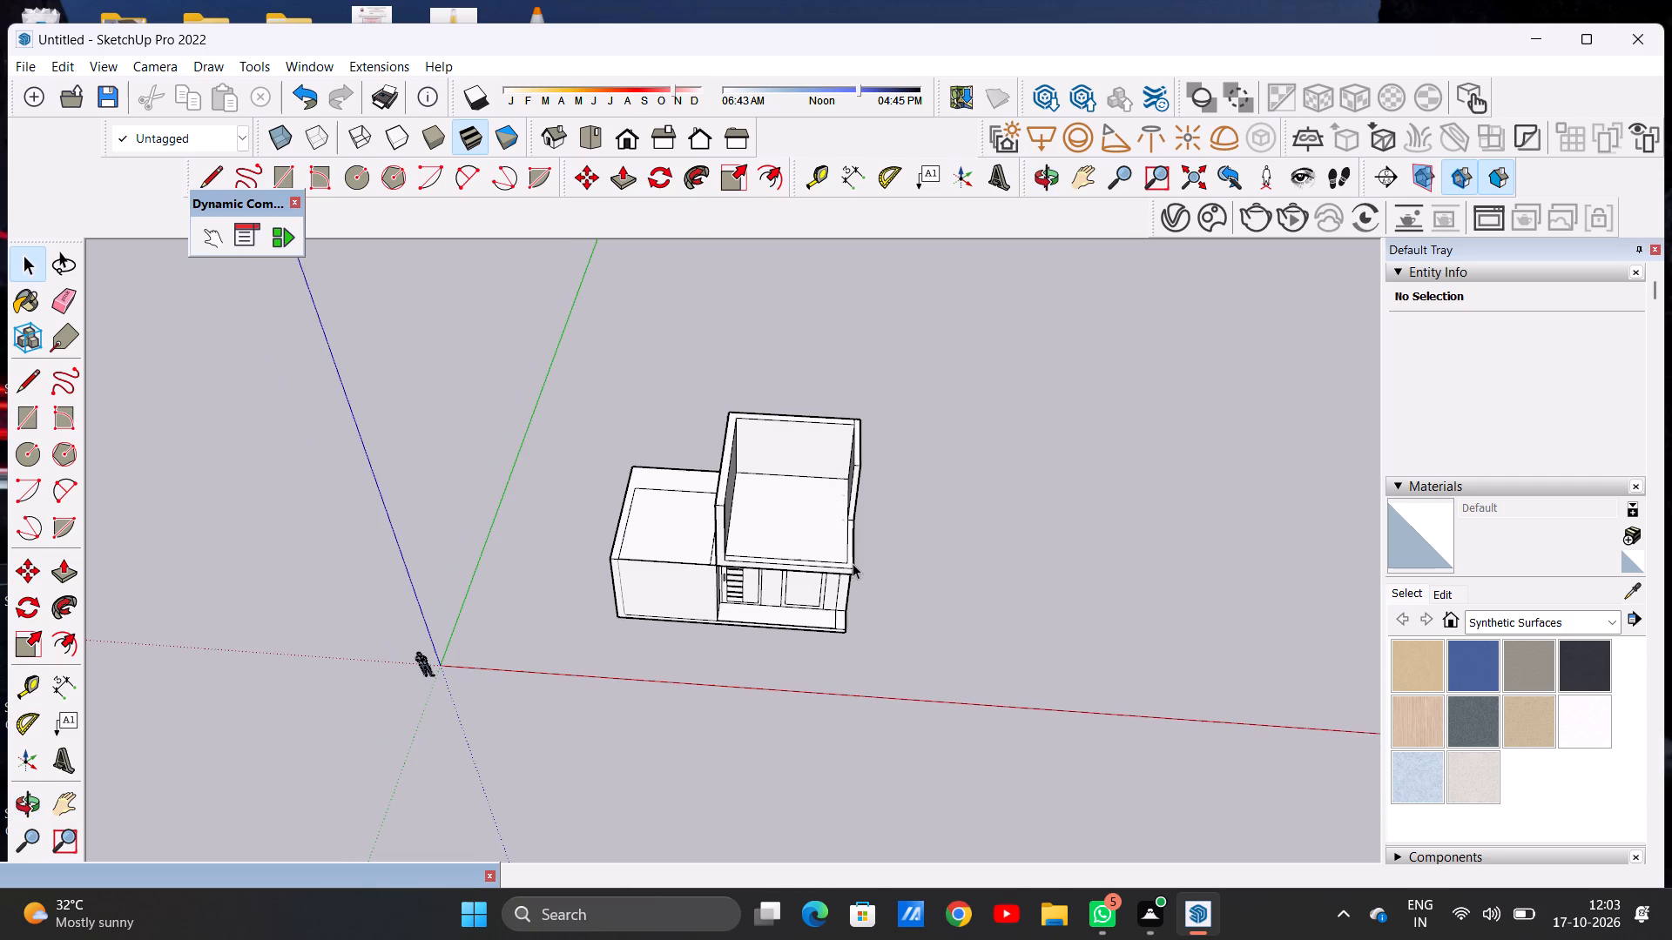
scroll(796, 533, up, 6)
middle_drag(587, 567, 775, 346)
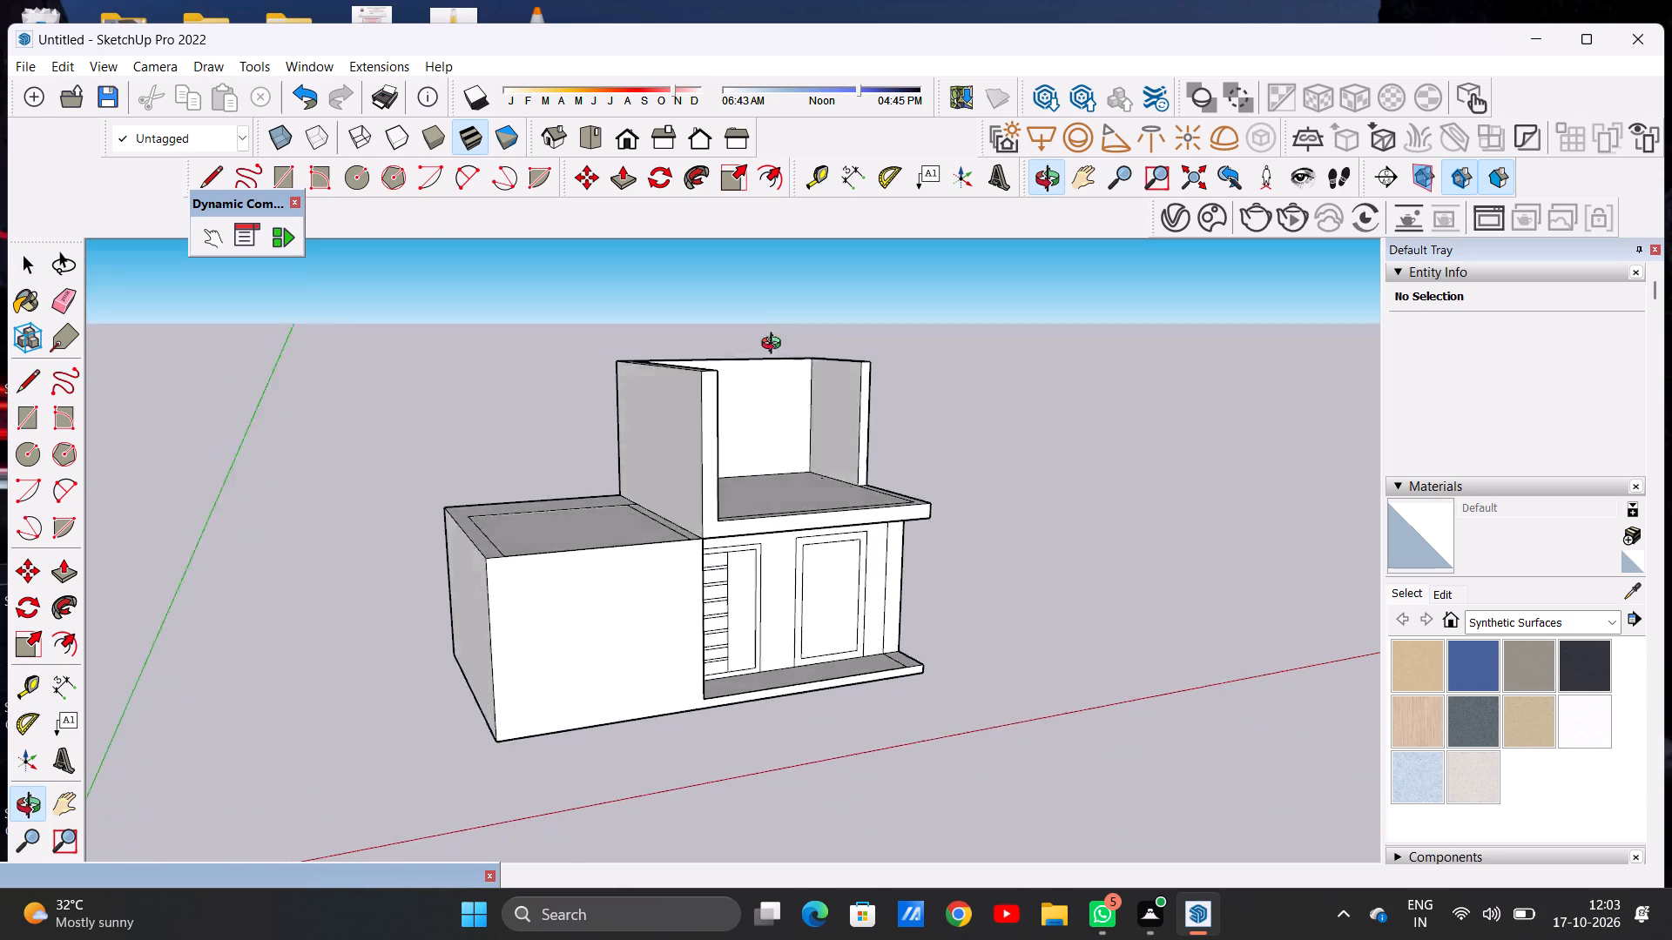
middle_drag(775, 346, 586, 585)
Draw a straight line across the upper floor from the shorter side wall's front inner corner to the opposite side wall.
scroll(742, 503, up, 5)
middle_drag(742, 503, 830, 513)
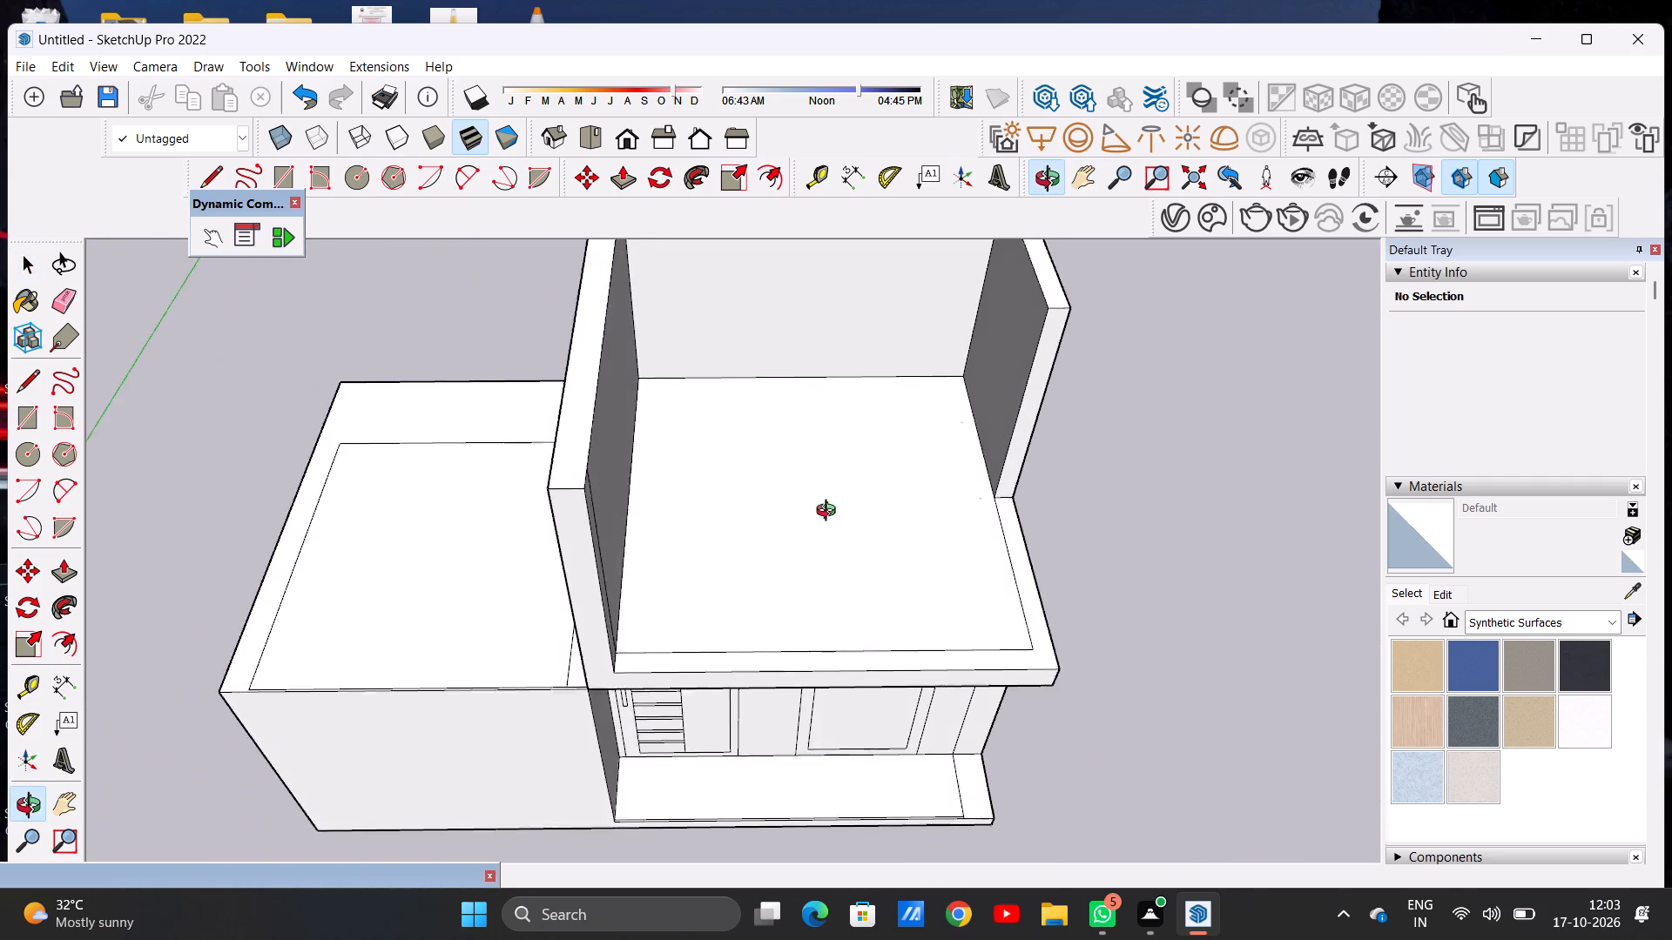
middle_drag(830, 513, 873, 481)
scroll(943, 463, up, 9)
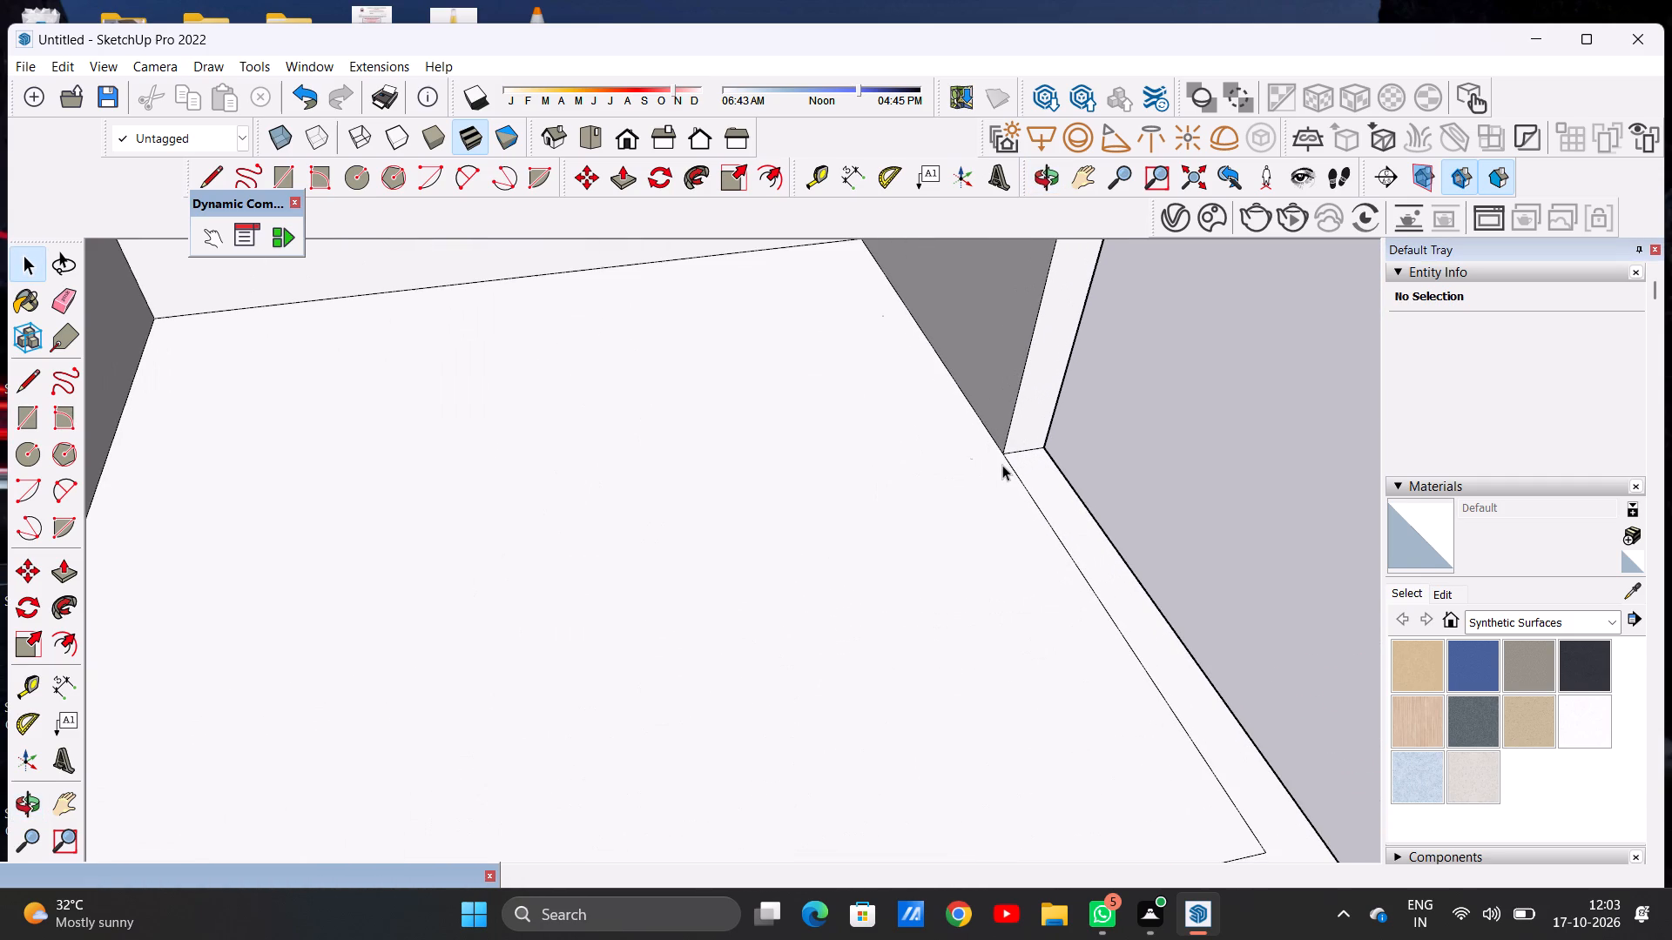
key(l)
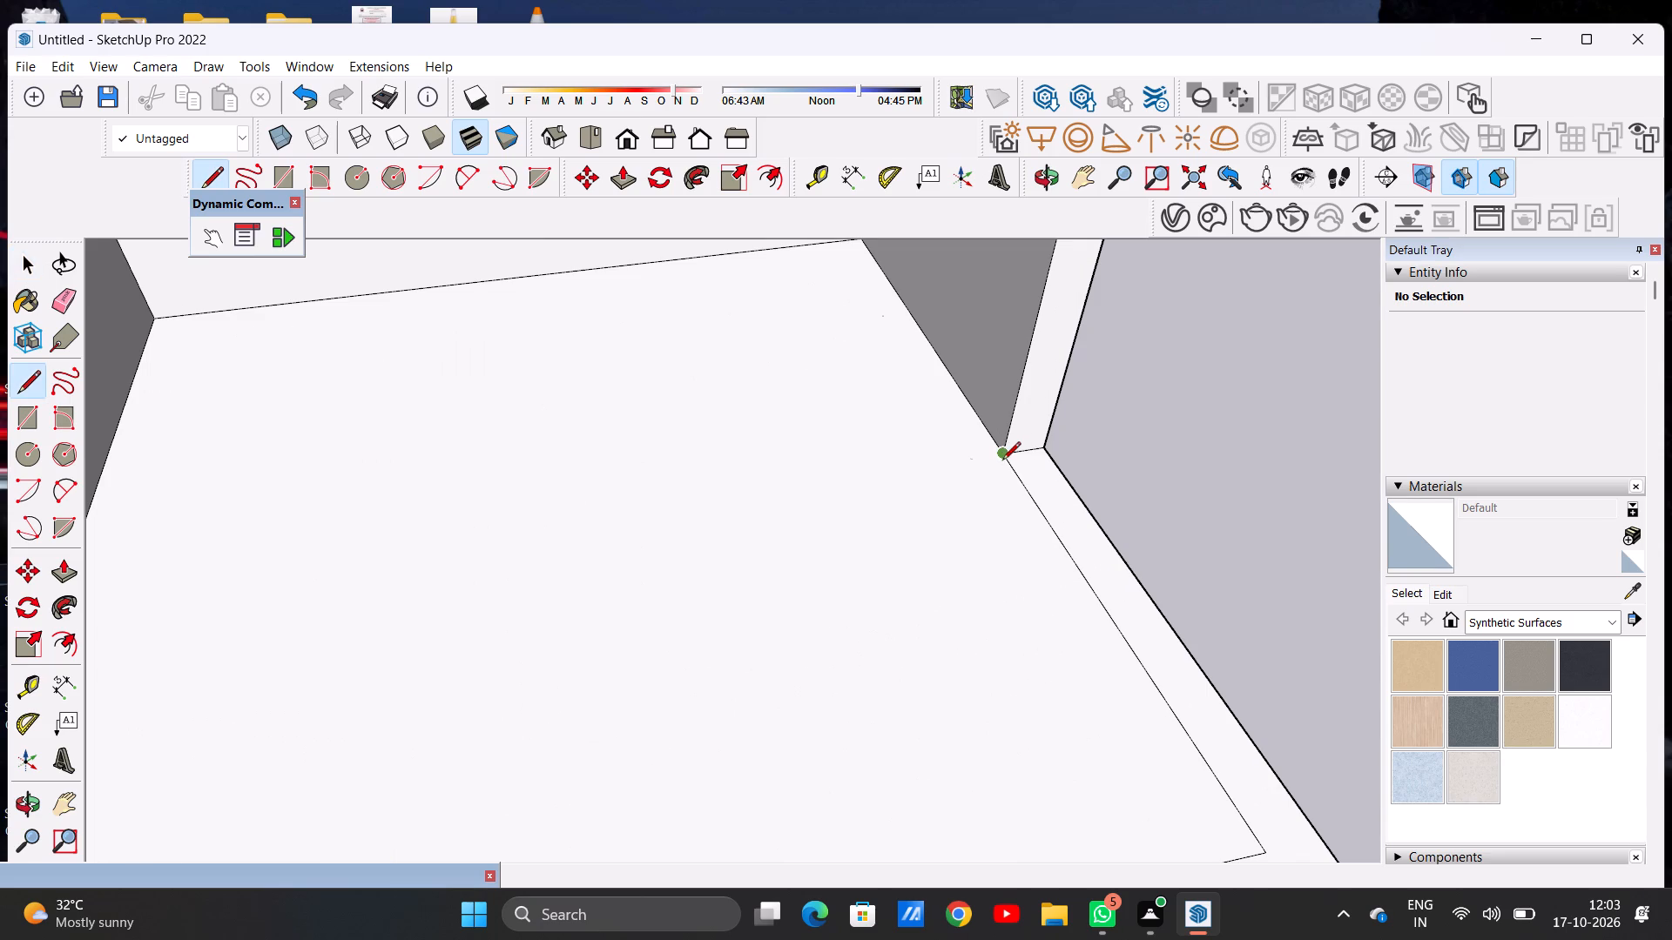
click(1002, 457)
scroll(873, 479, down, 9)
scroll(749, 493, up, 10)
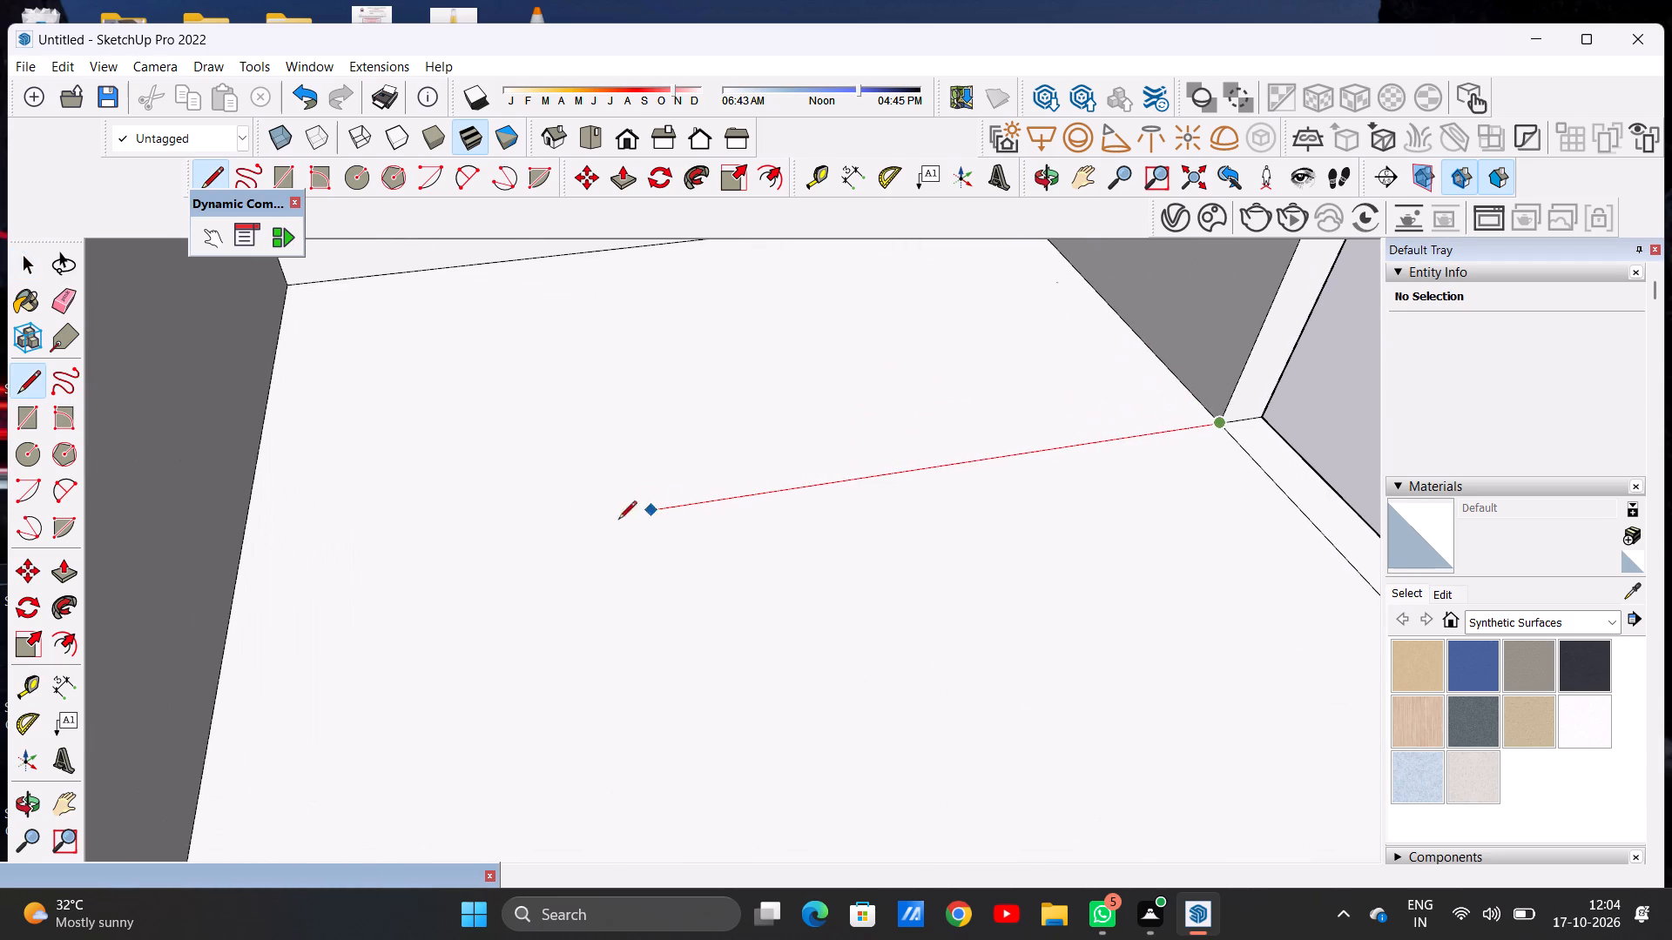
click(233, 574)
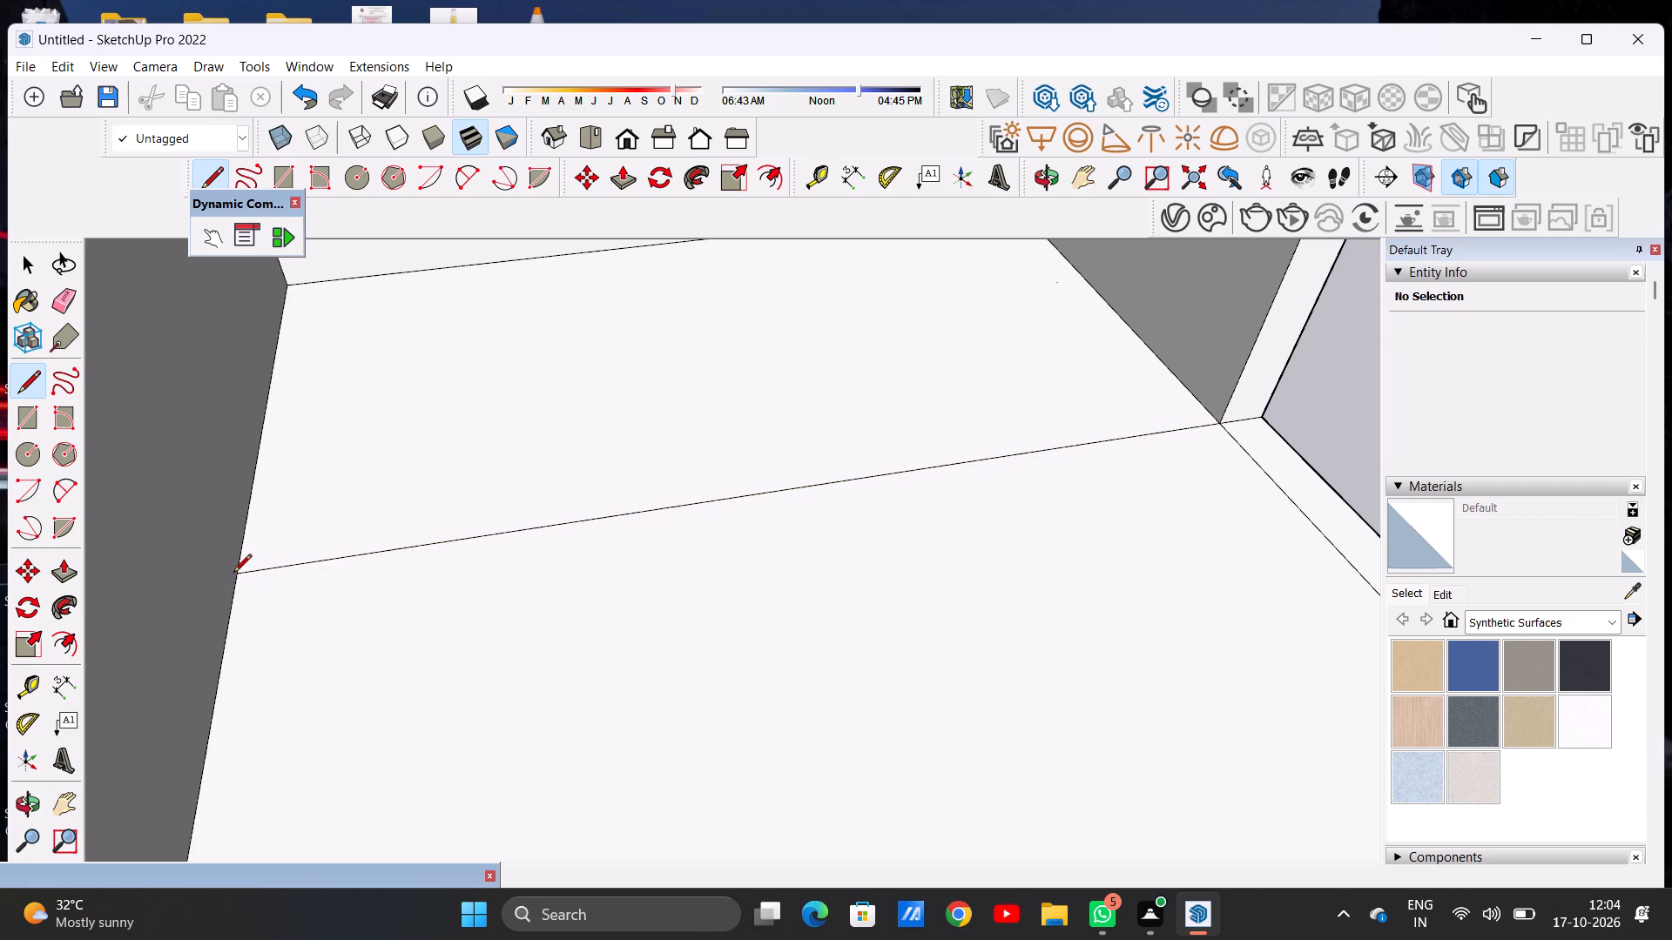
scroll(620, 557, down, 7)
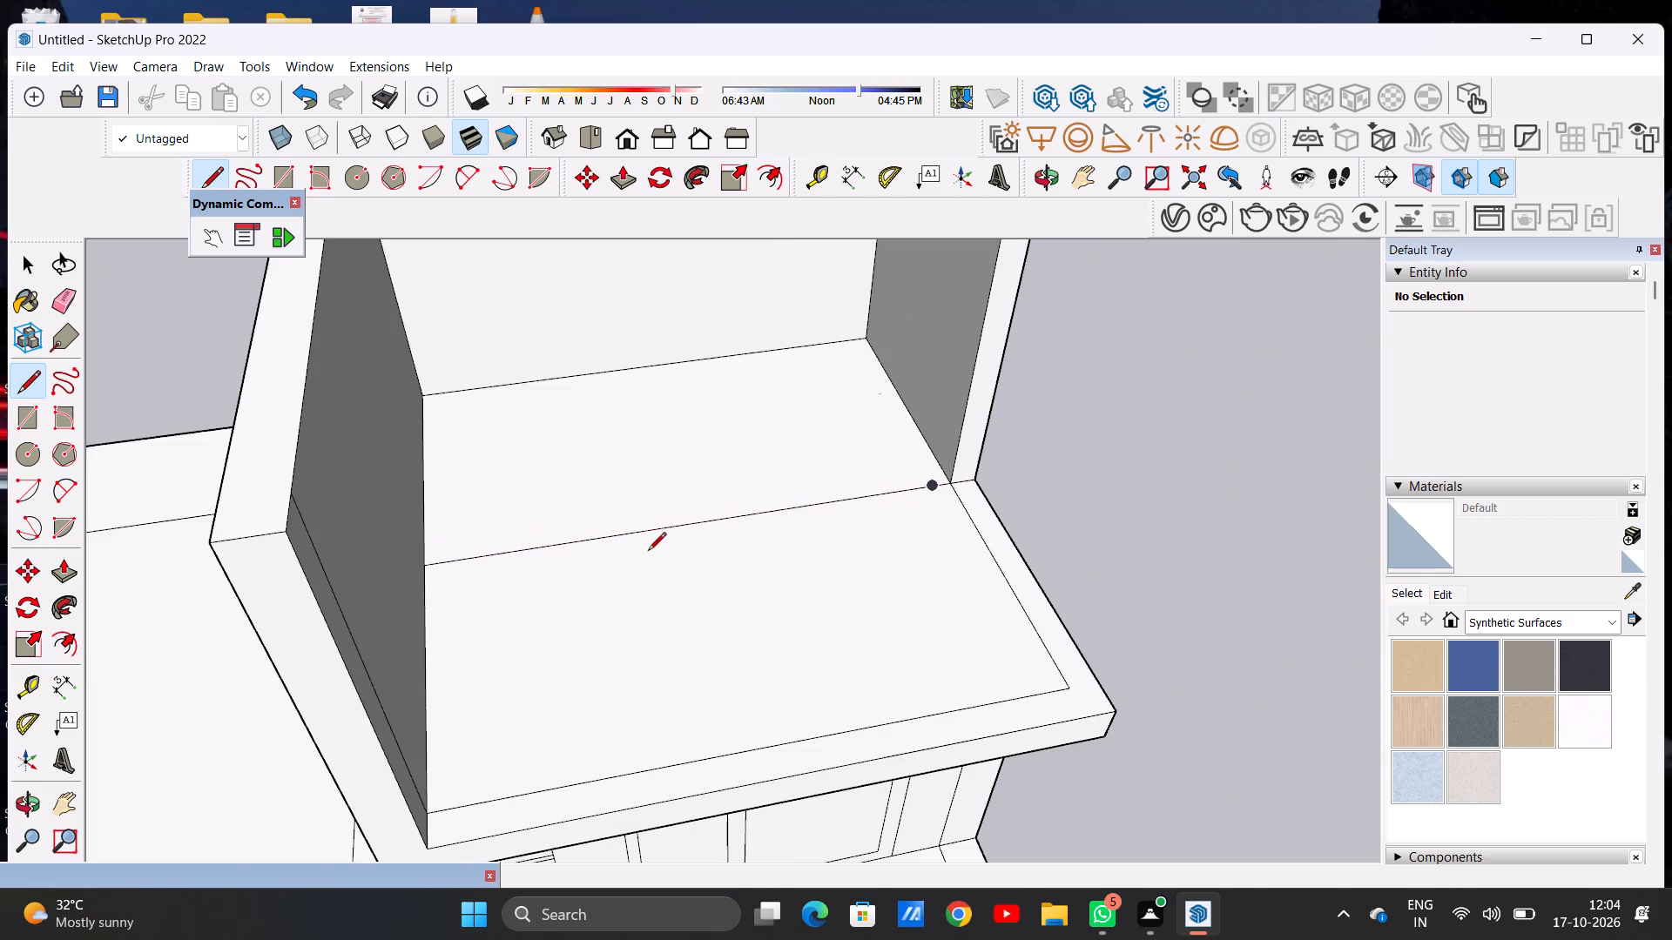
key(space)
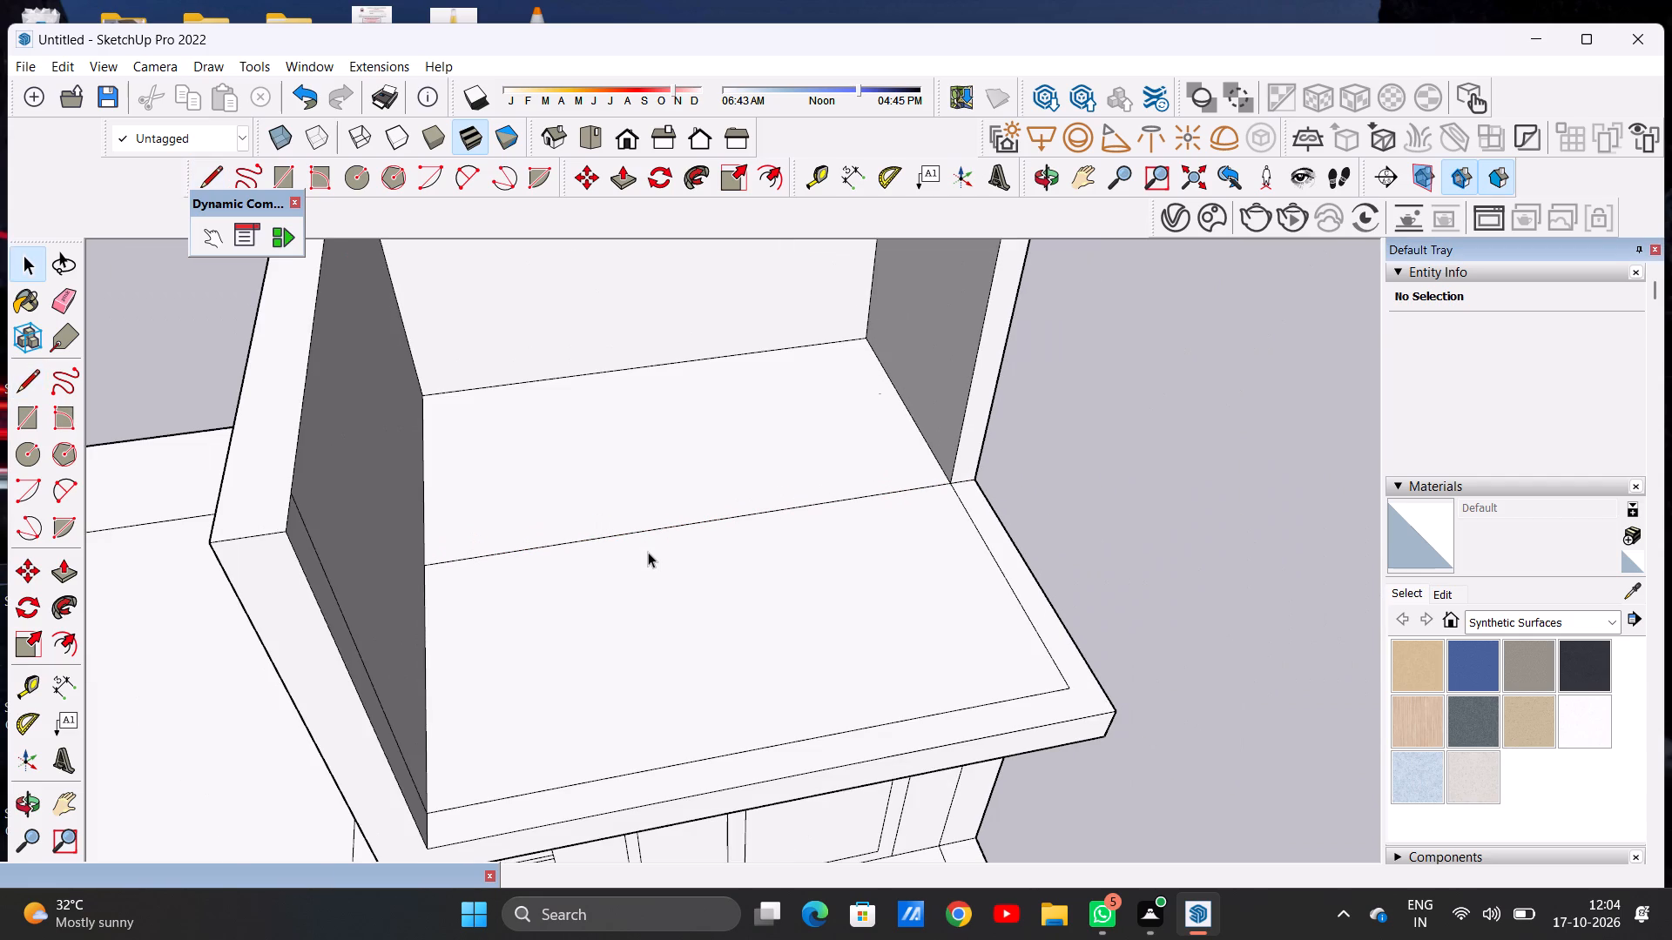
Draw a second line across the upper floor, parallel to and slightly behind the first, between the two side walls.
scroll(644, 540, down, 6)
middle_drag(948, 579, 552, 500)
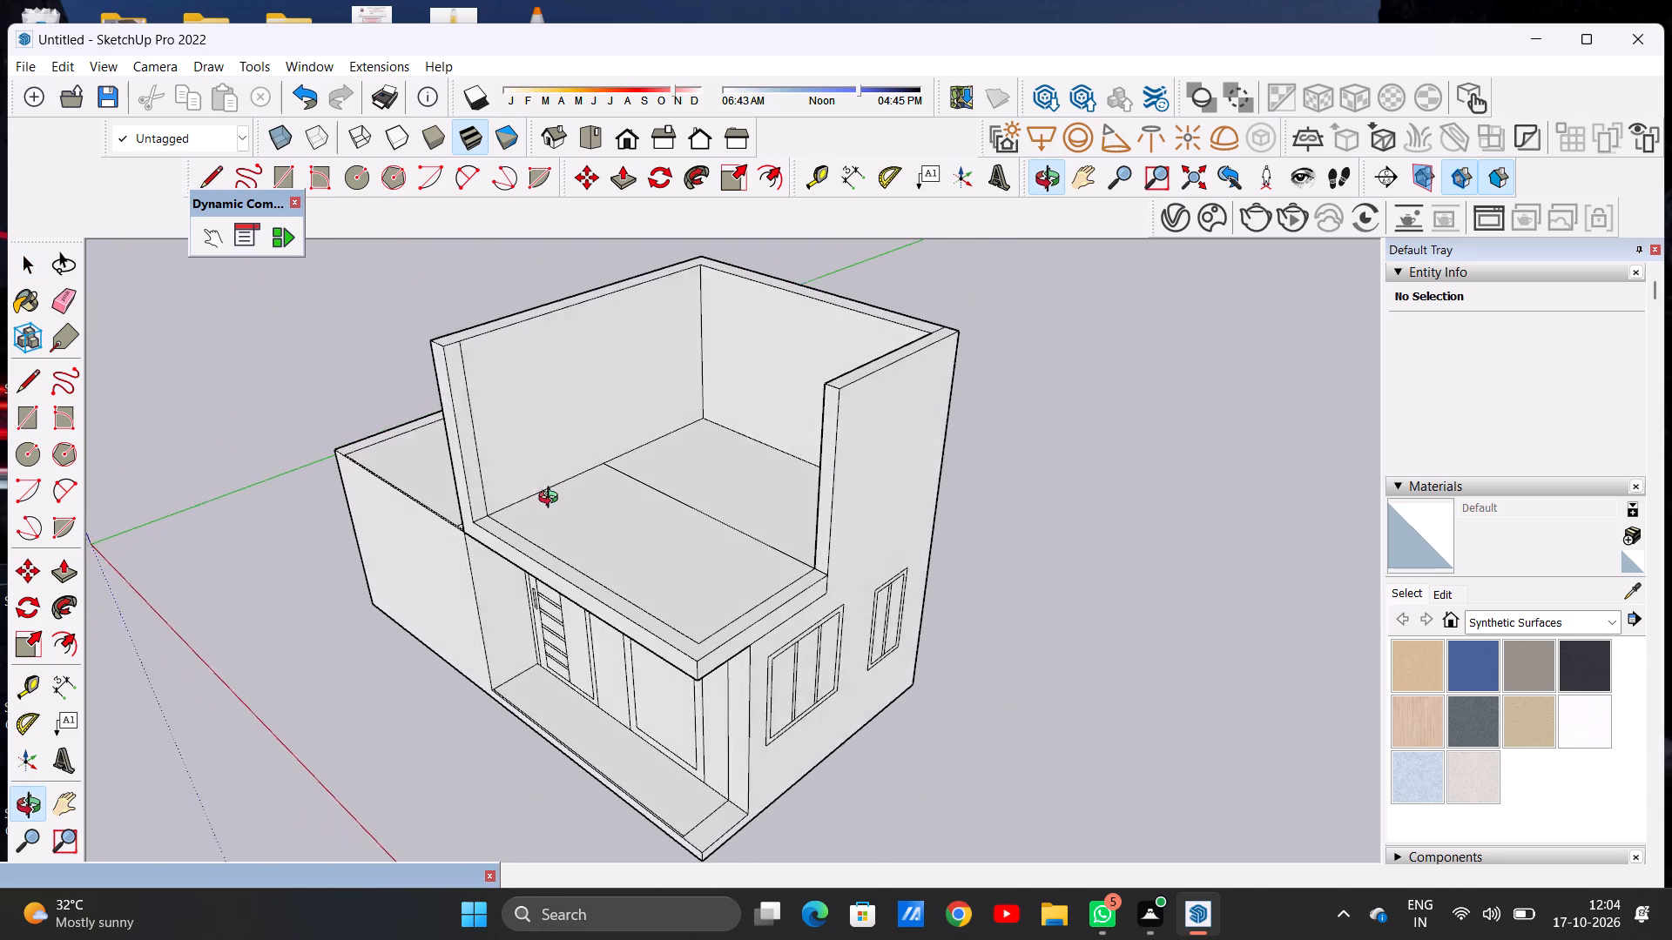
middle_drag(552, 500, 911, 541)
scroll(797, 507, up, 4)
middle_drag(799, 500, 805, 587)
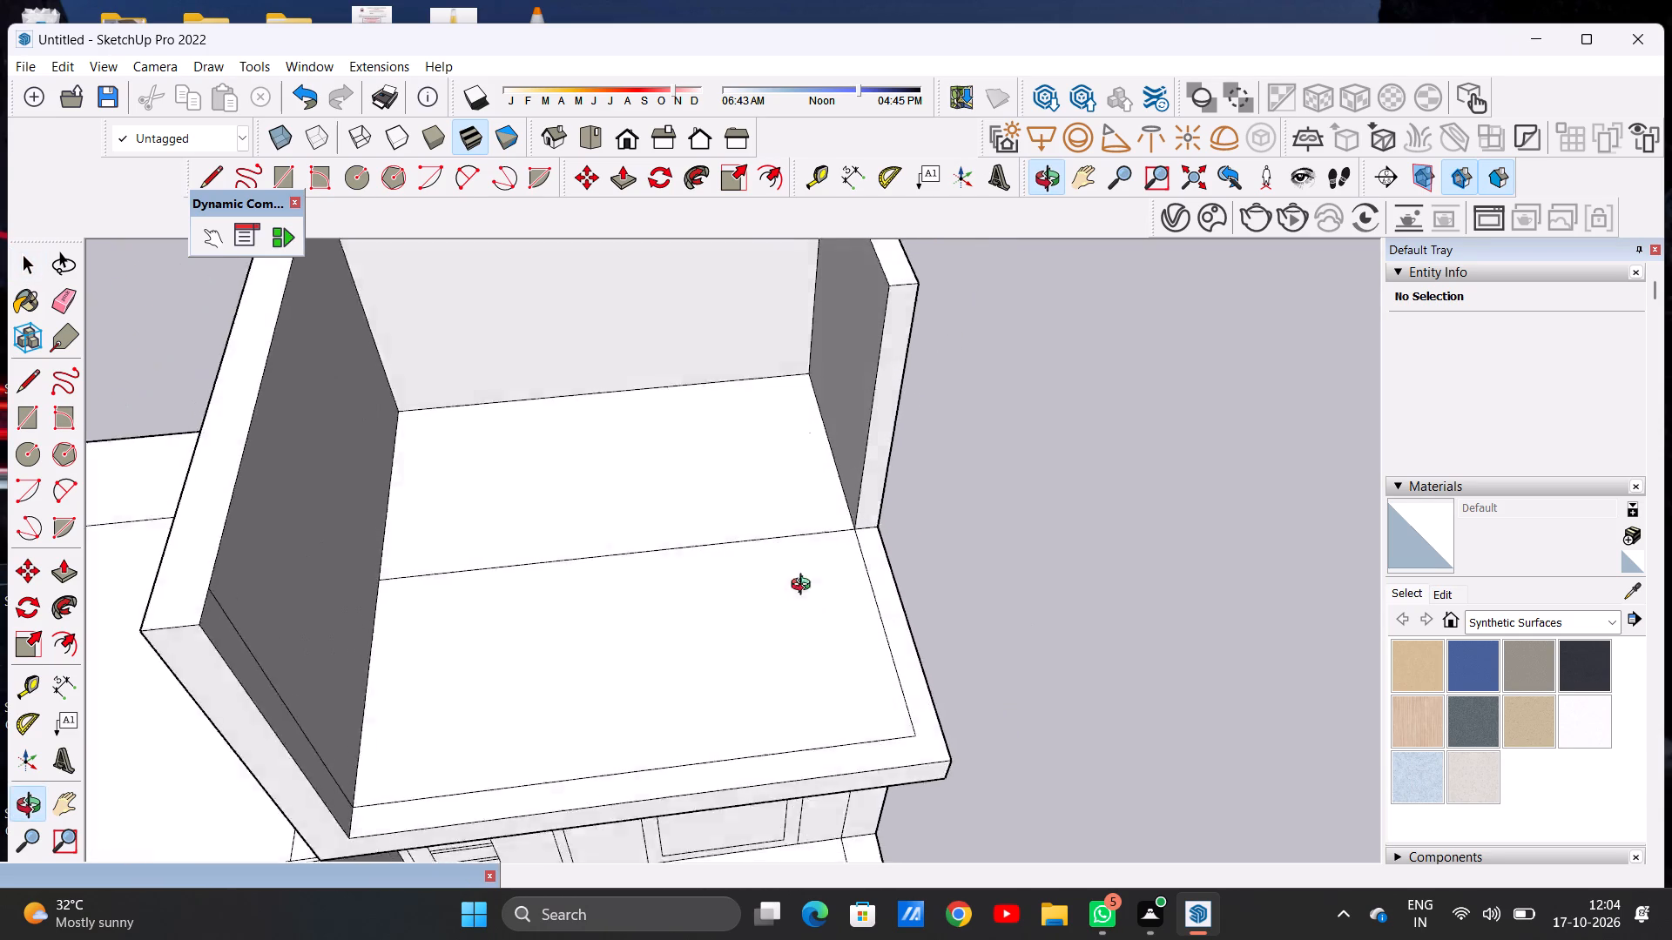
middle_drag(805, 587, 806, 649)
scroll(833, 521, up, 3)
key(l)
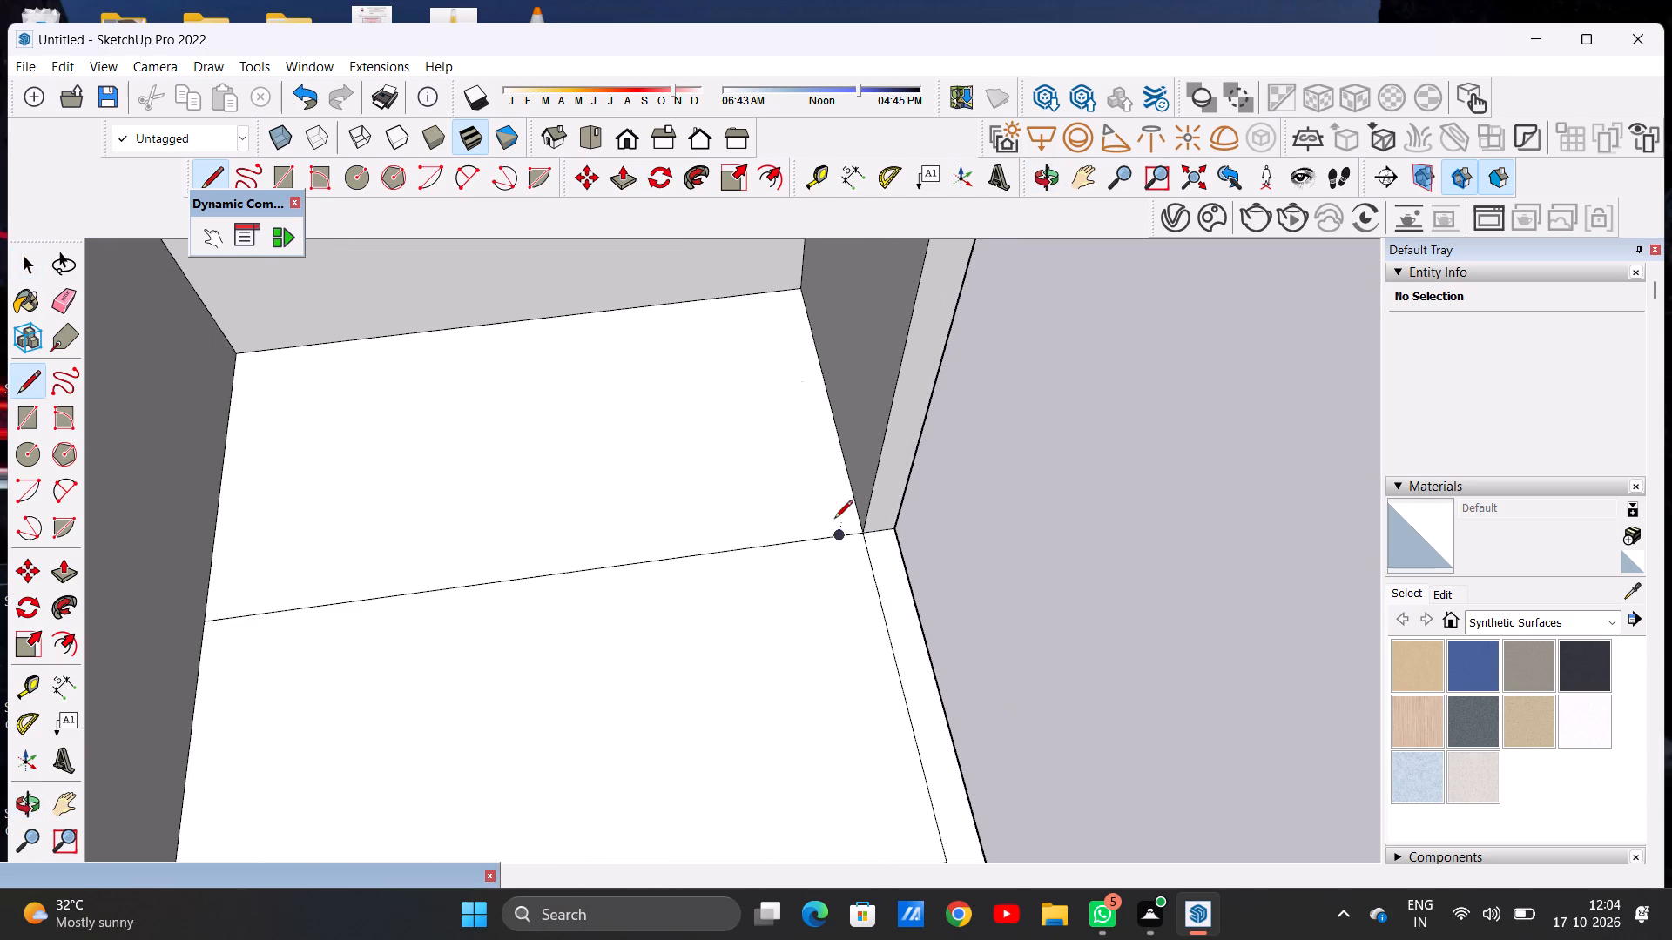
scroll(844, 516, up, 5)
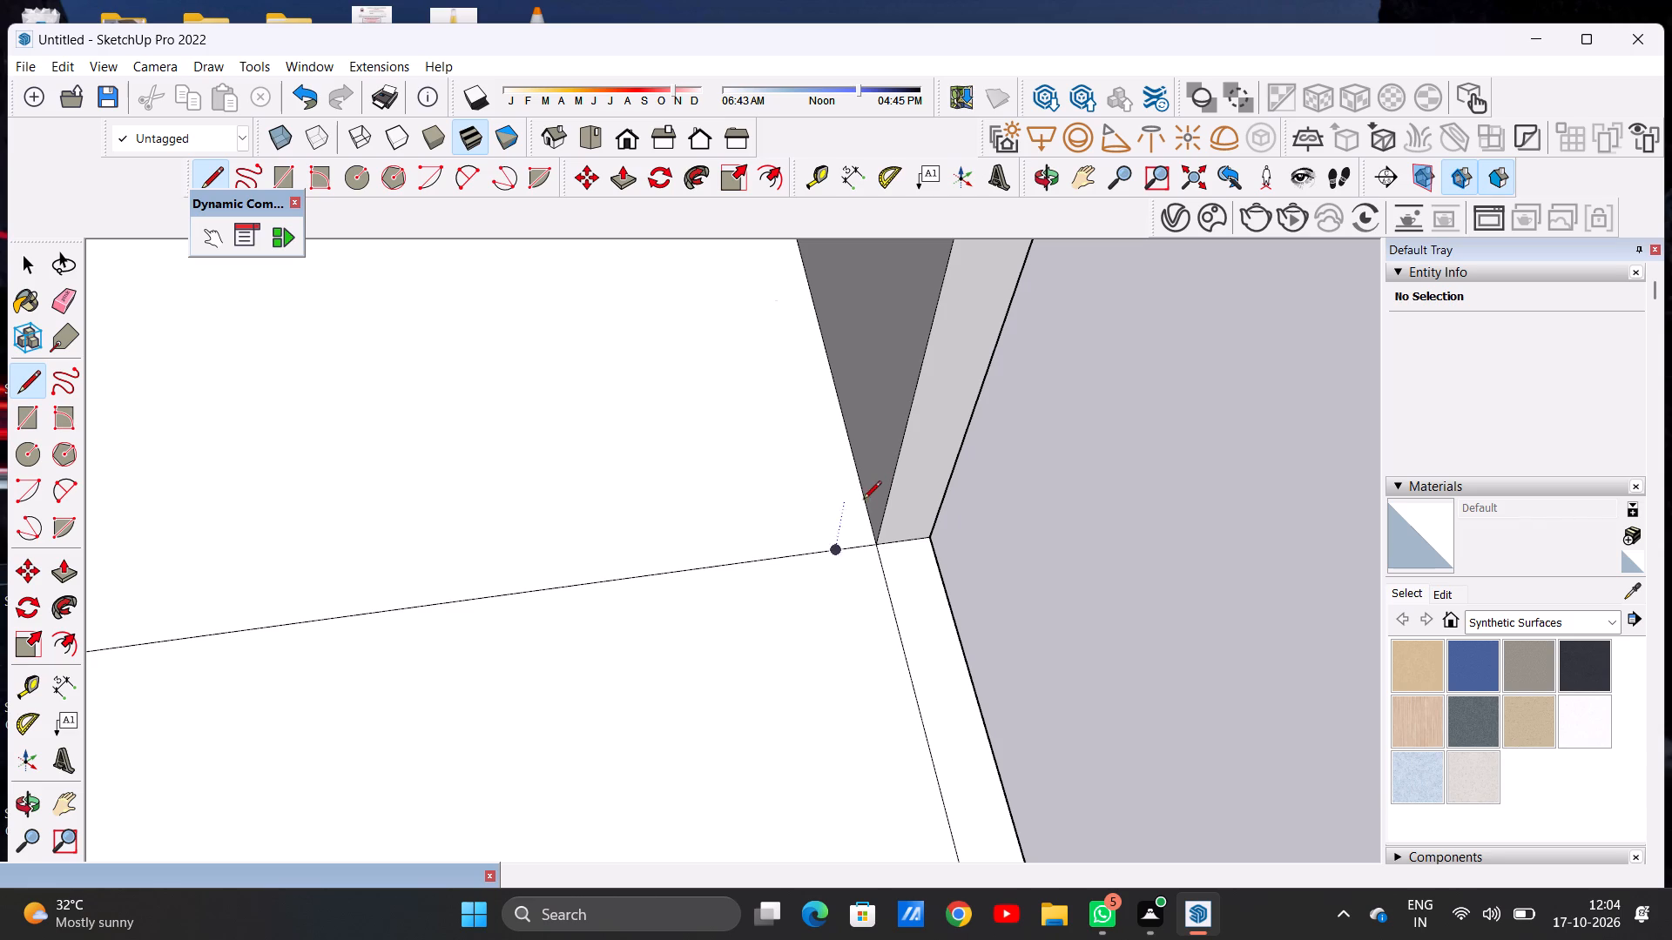
click(864, 504)
scroll(803, 504, down, 10)
scroll(493, 540, down, 1)
scroll(492, 541, up, 7)
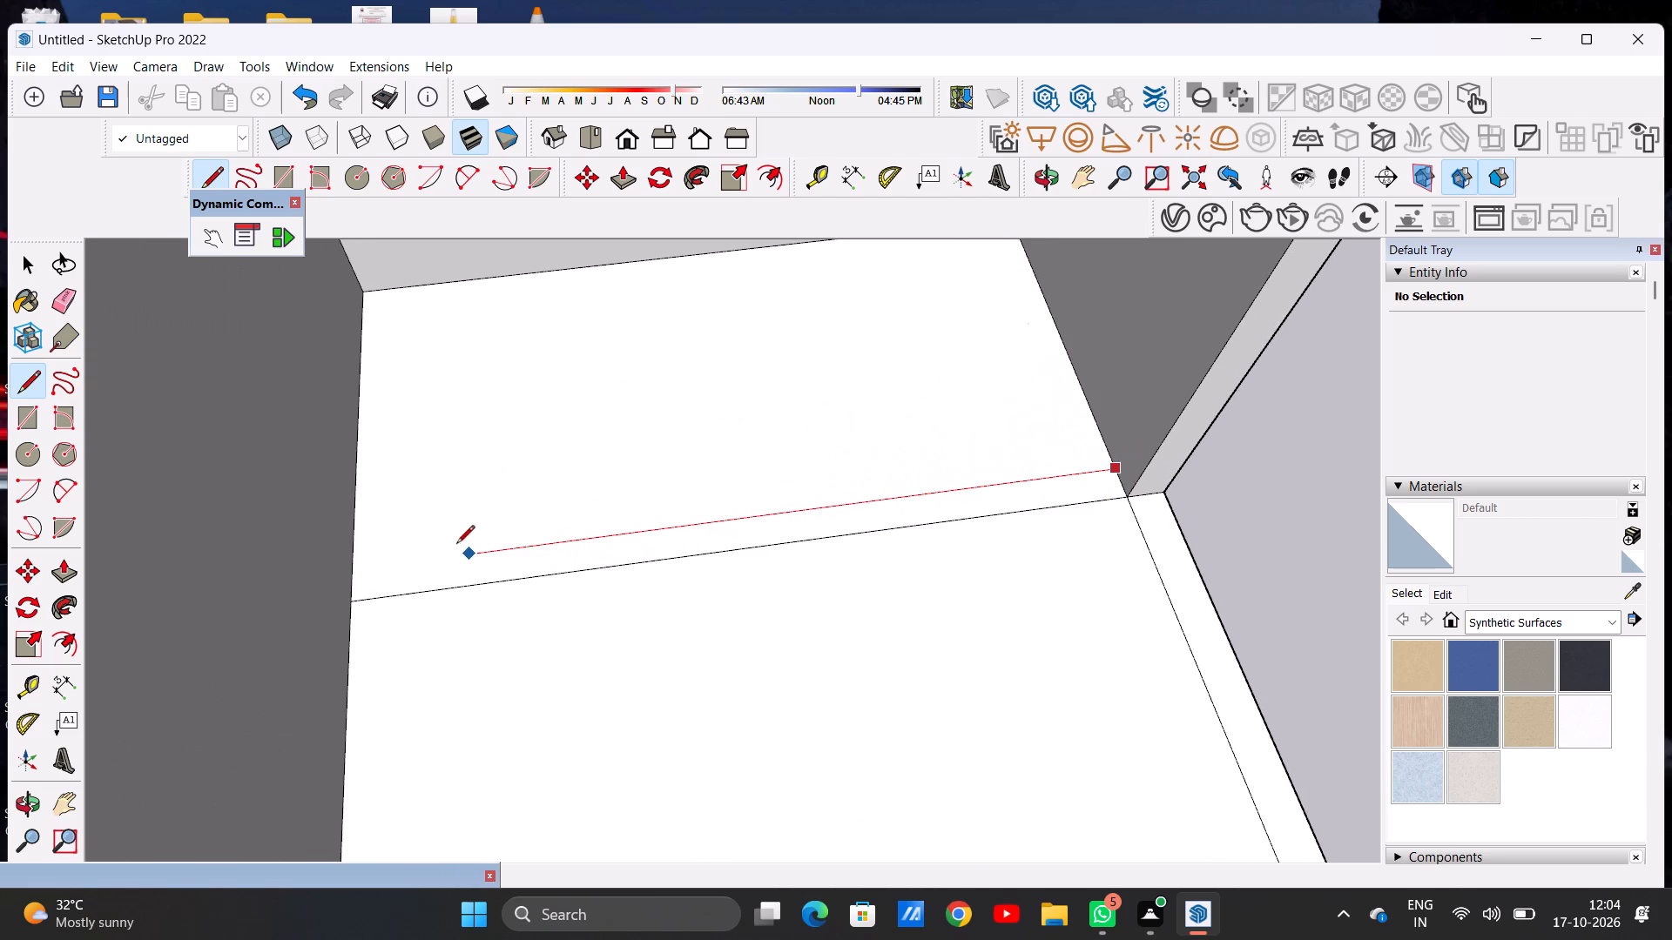
click(355, 571)
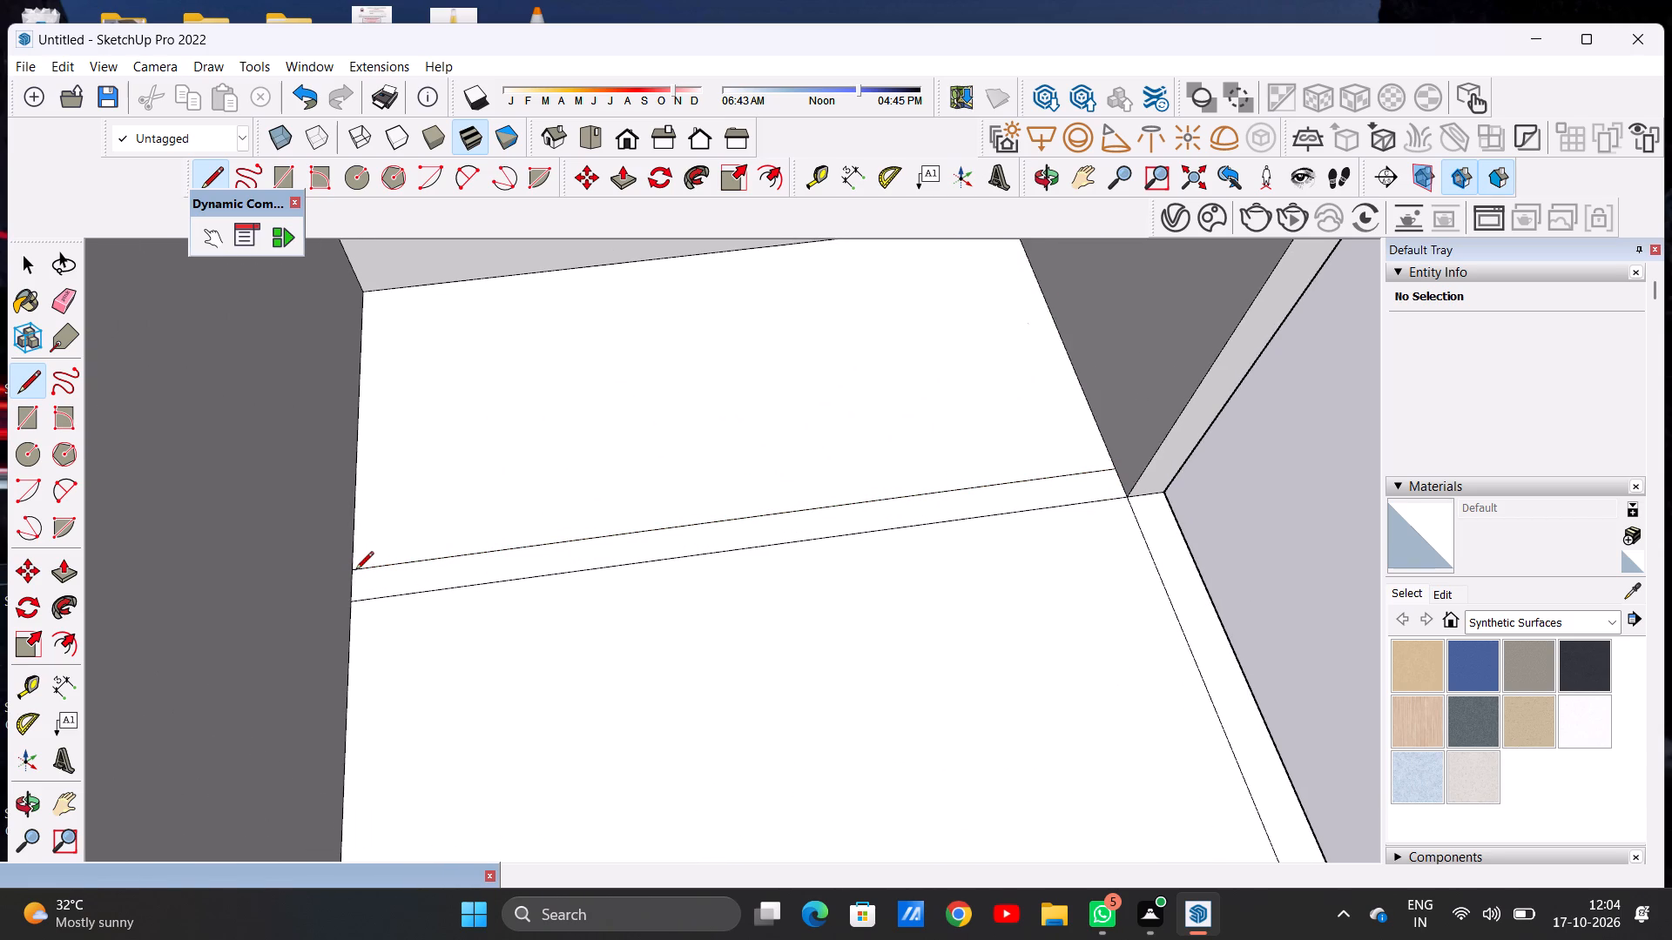
key(space)
Push/Pull the narrow strip between the two parallel floor lines up to the side wall's top to form the recessed front wall.
key(p)
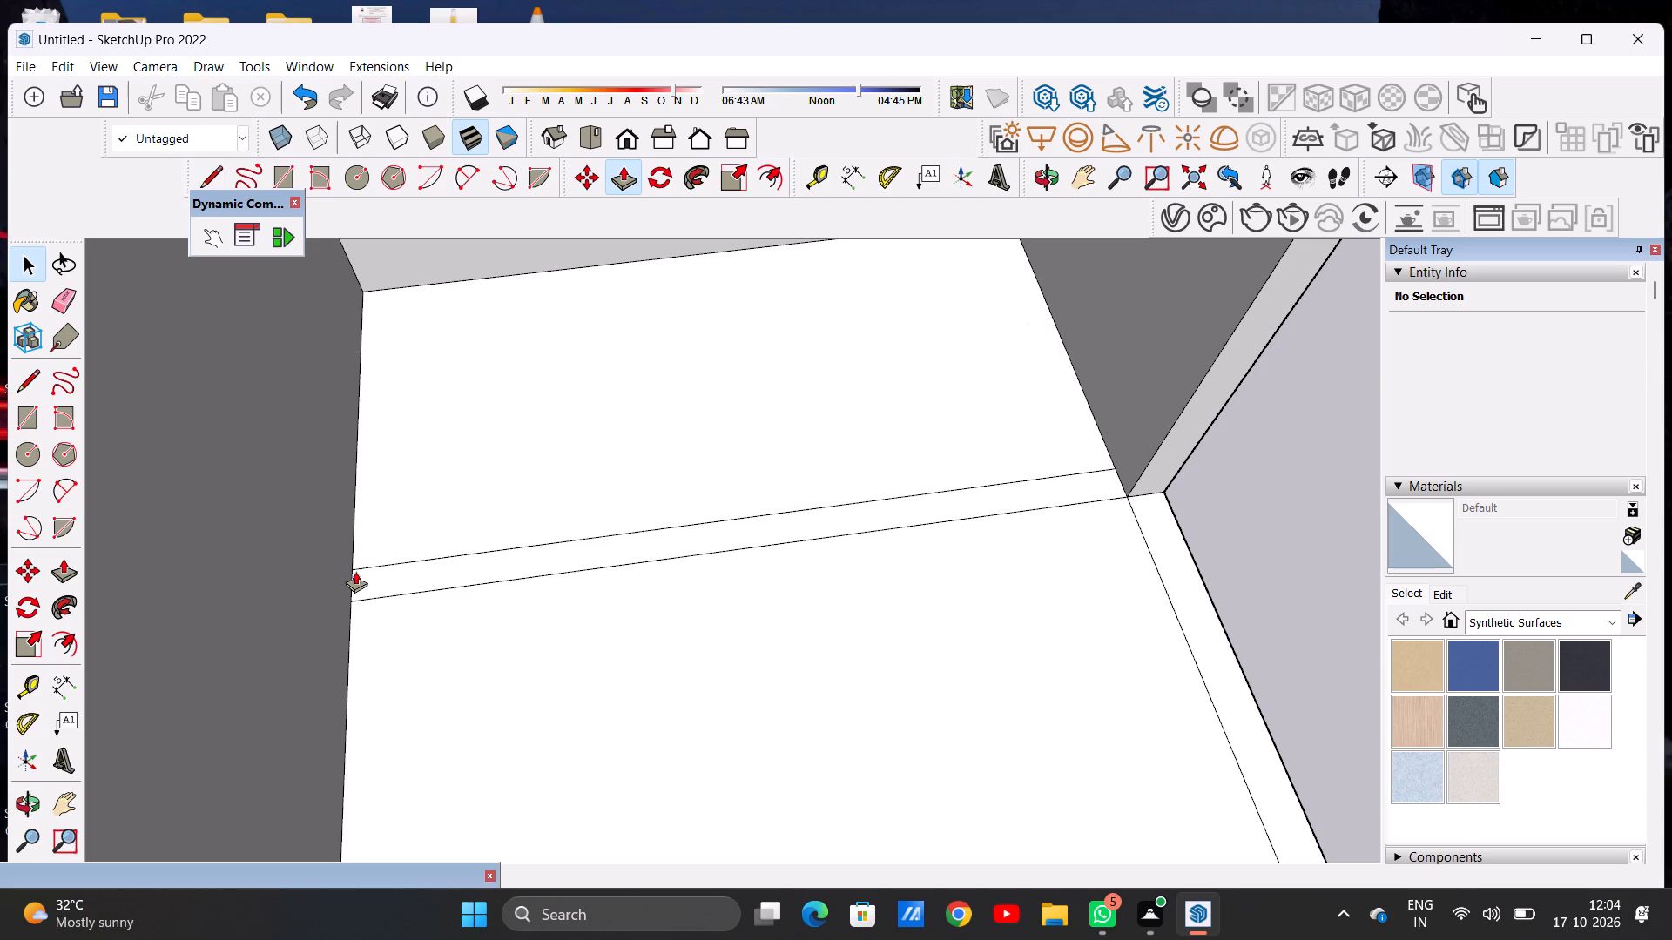
scroll(900, 668, down, 5)
scroll(1070, 563, up, 3)
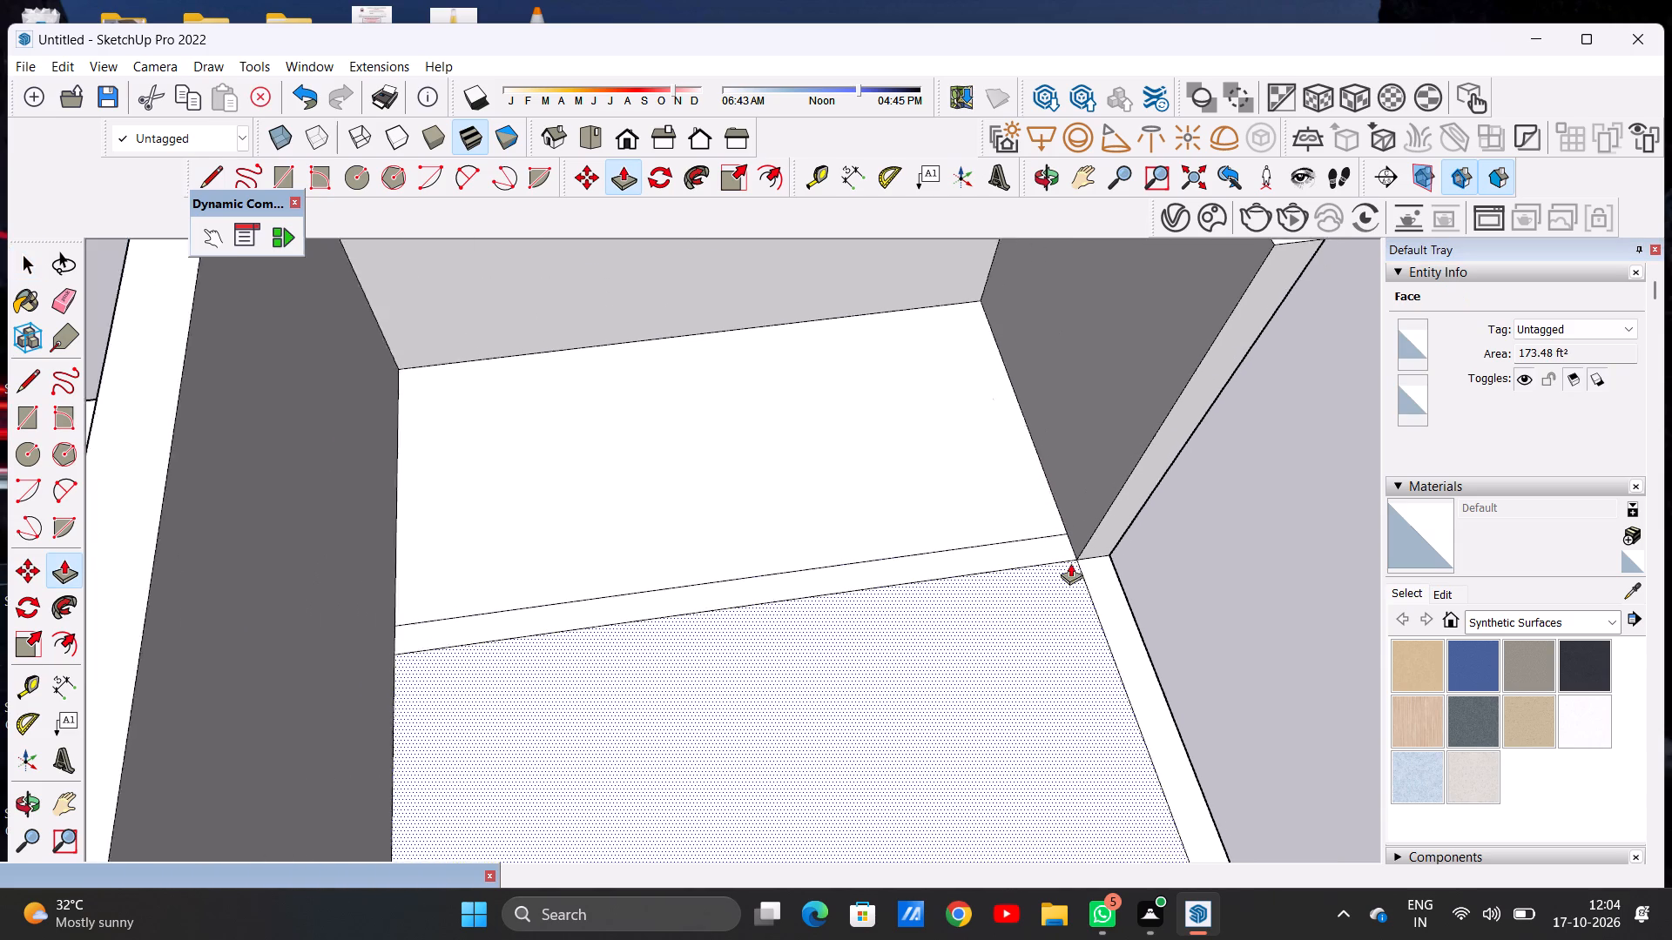
scroll(1070, 563, up, 2)
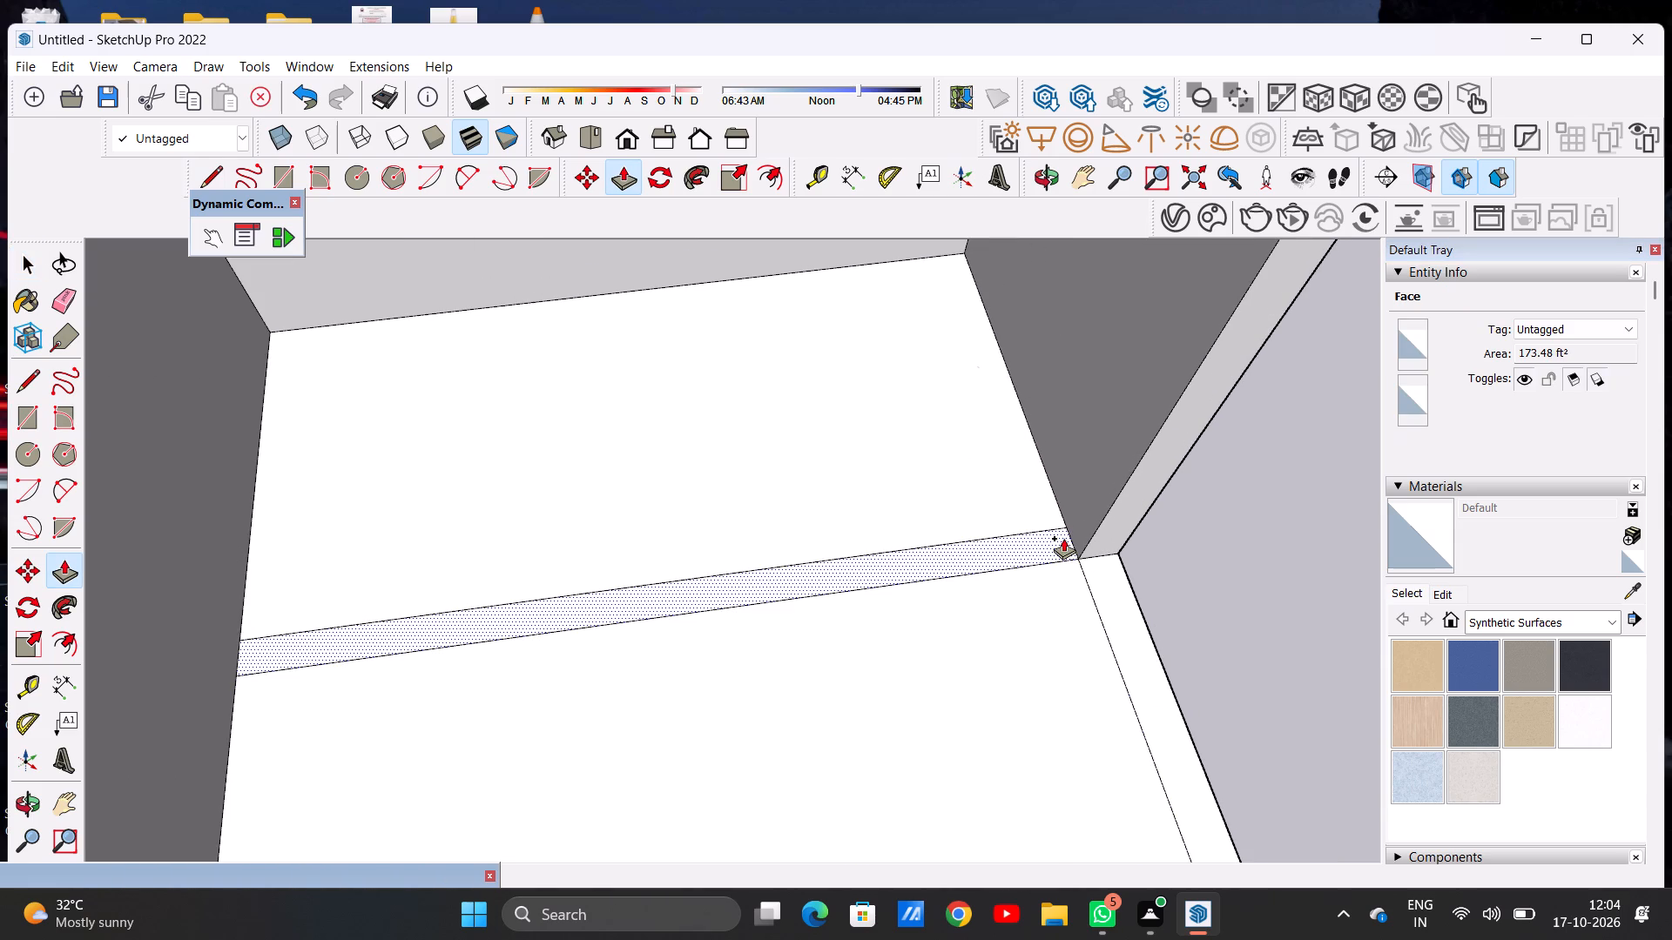
click(1063, 538)
scroll(1088, 396, down, 8)
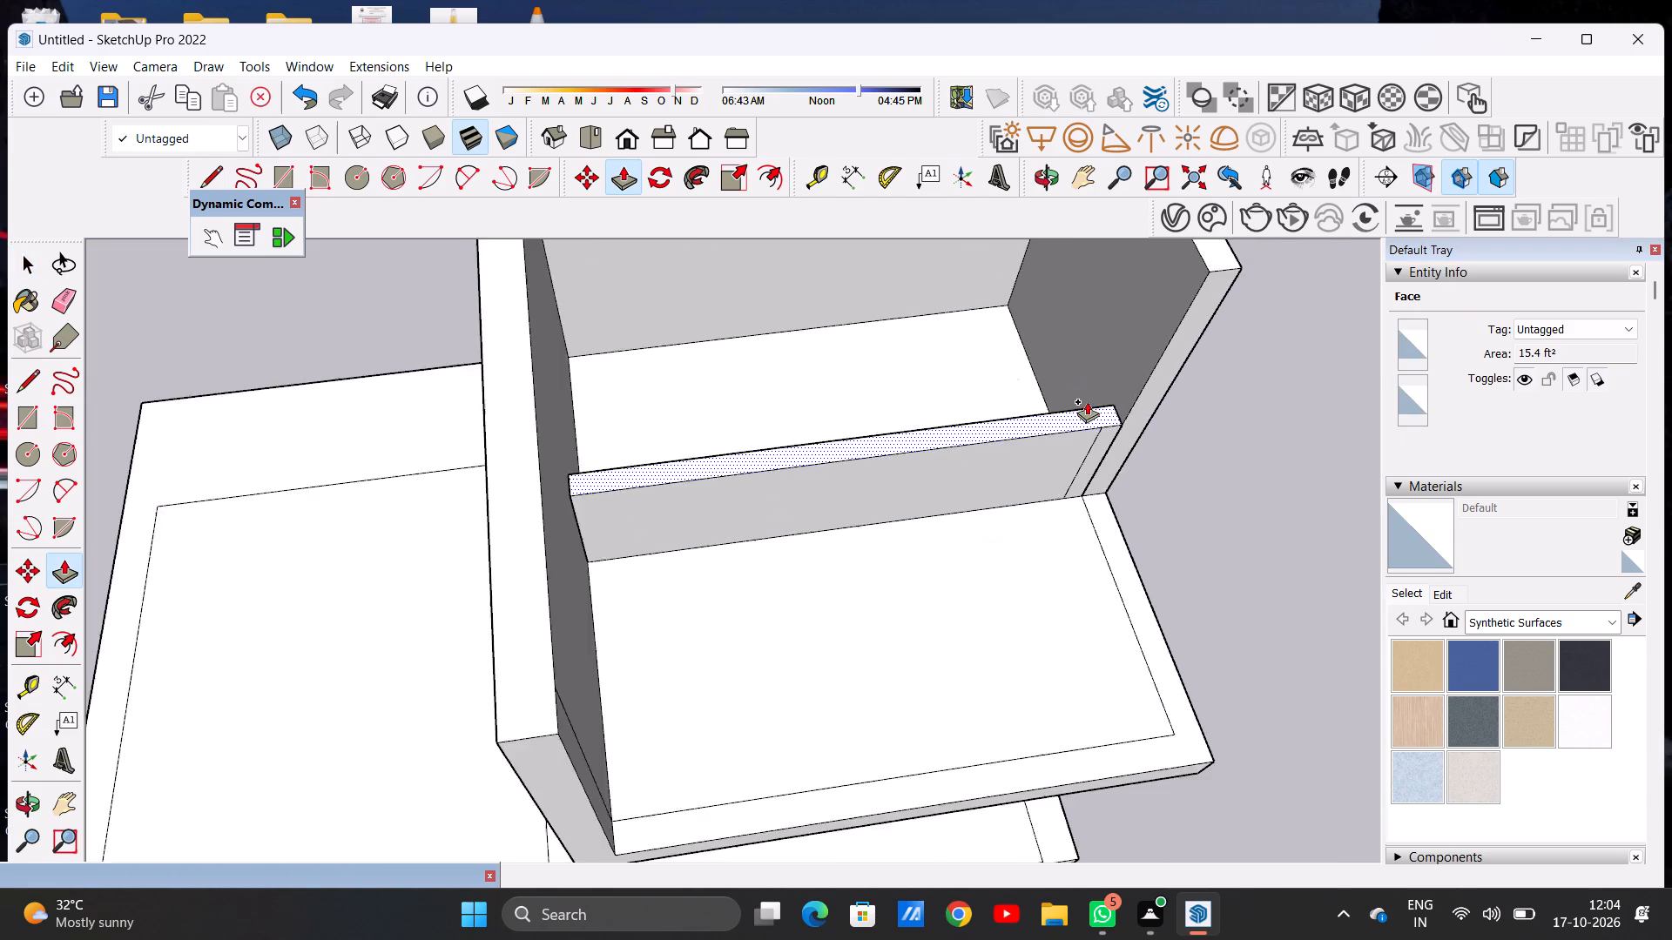
scroll(1087, 401, down, 8)
scroll(1139, 346, up, 19)
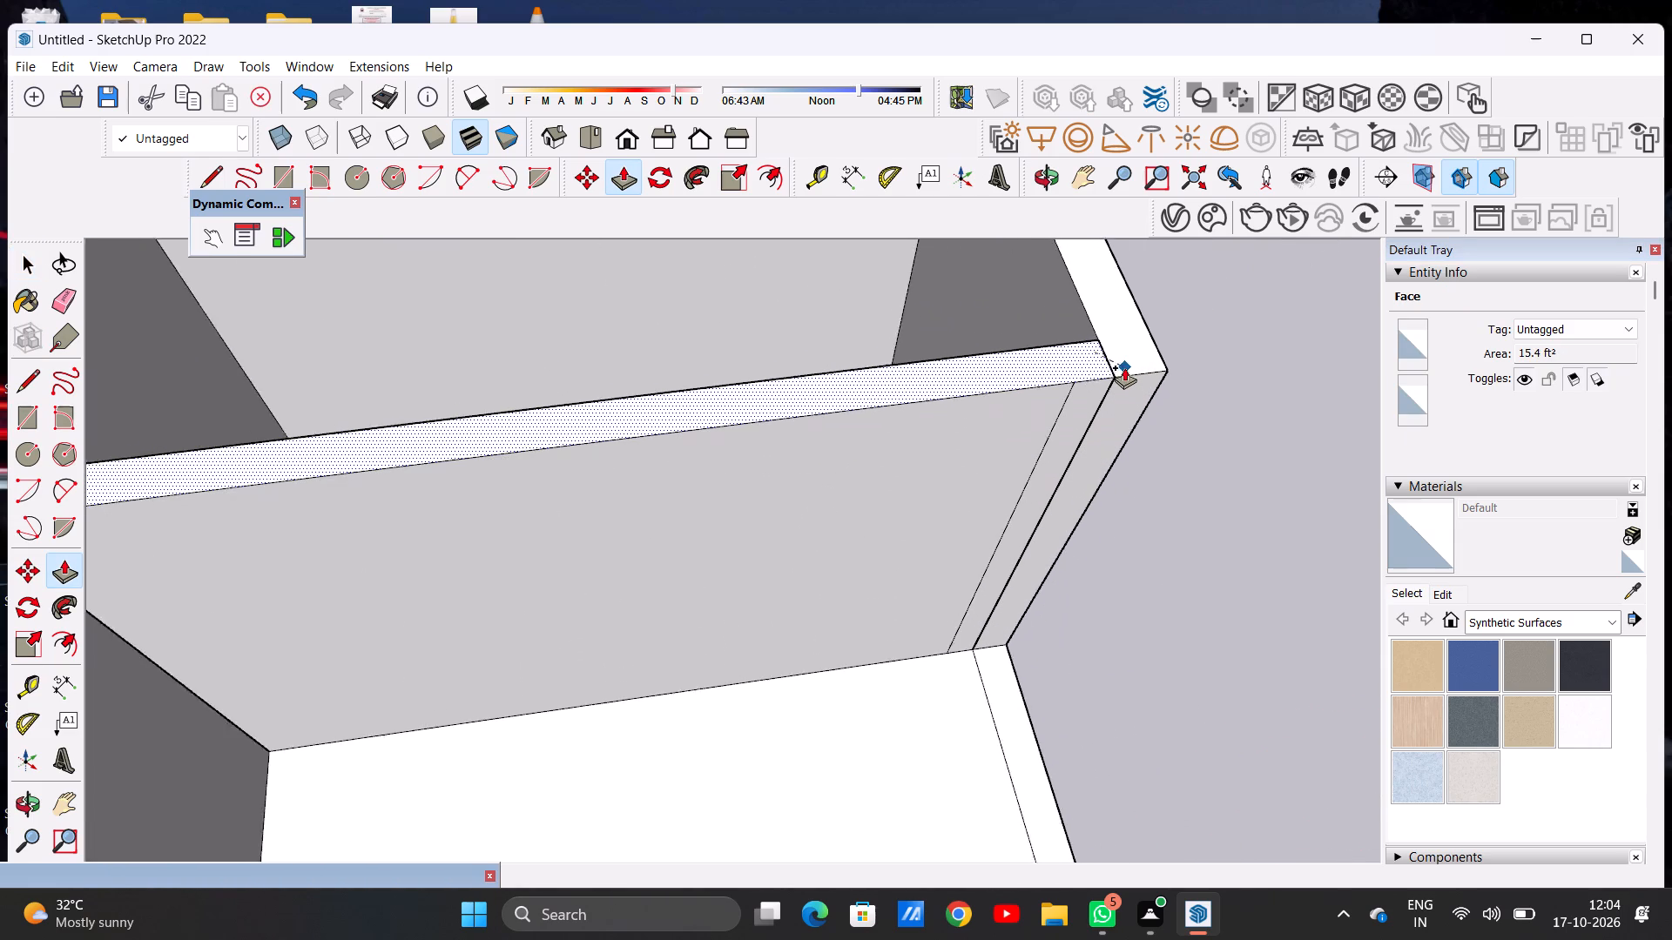
scroll(1124, 367, up, 3)
click(1183, 364)
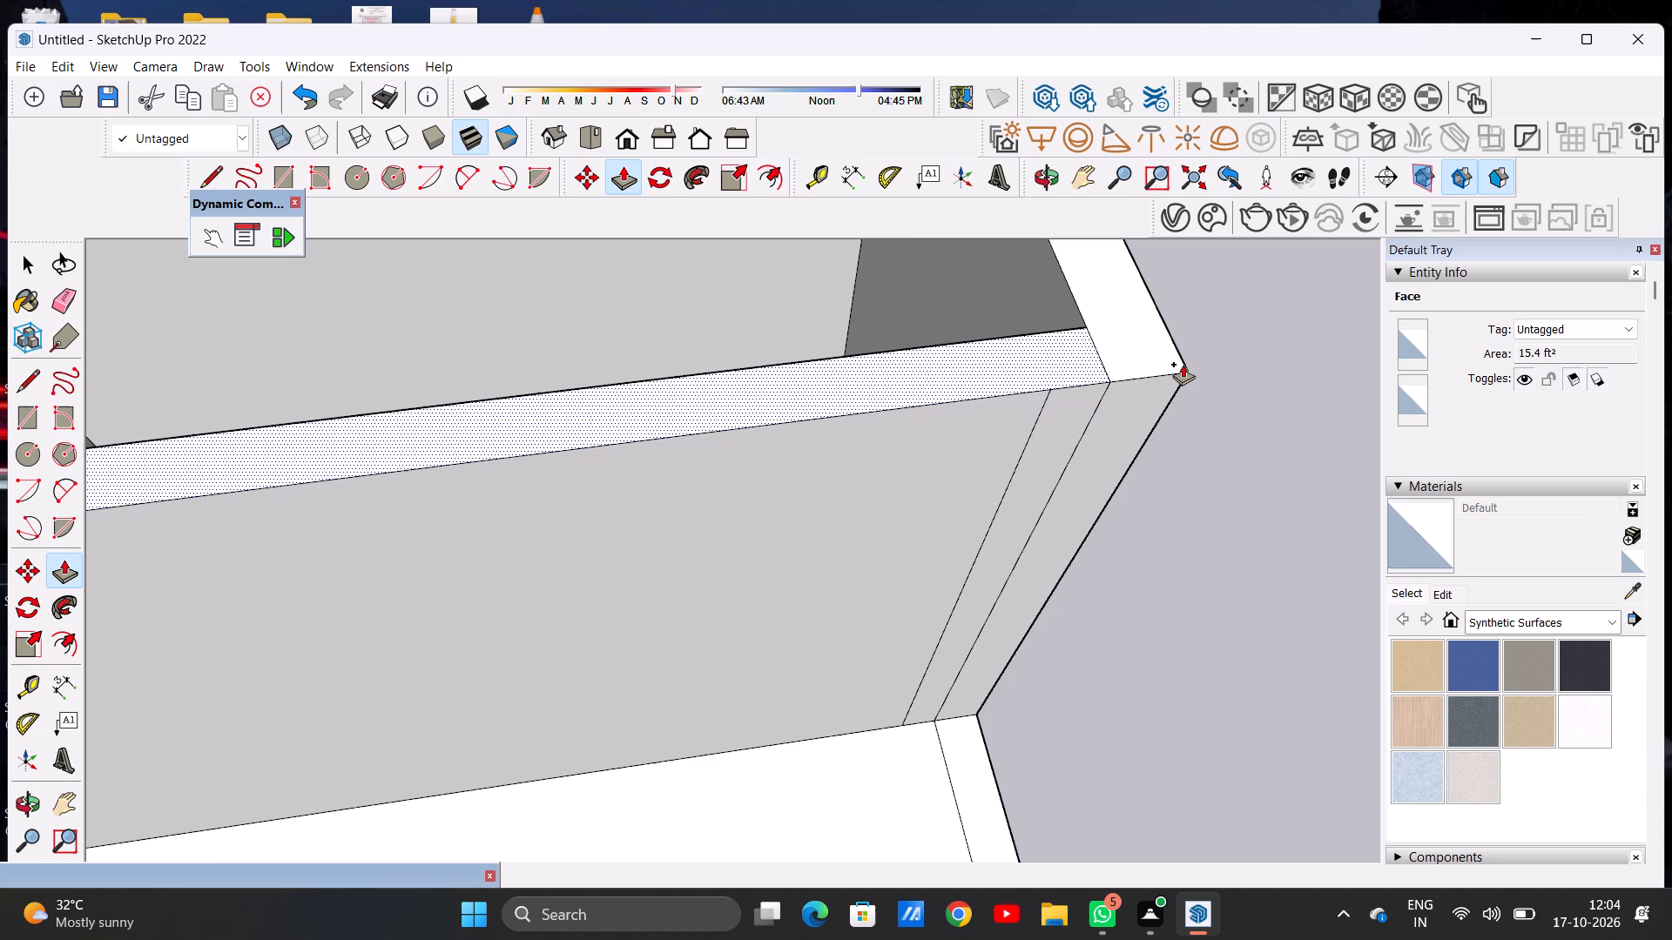
key(space)
Examine the upper storey's recessed front wall and the whole building from the front and the side.
scroll(1134, 408, down, 12)
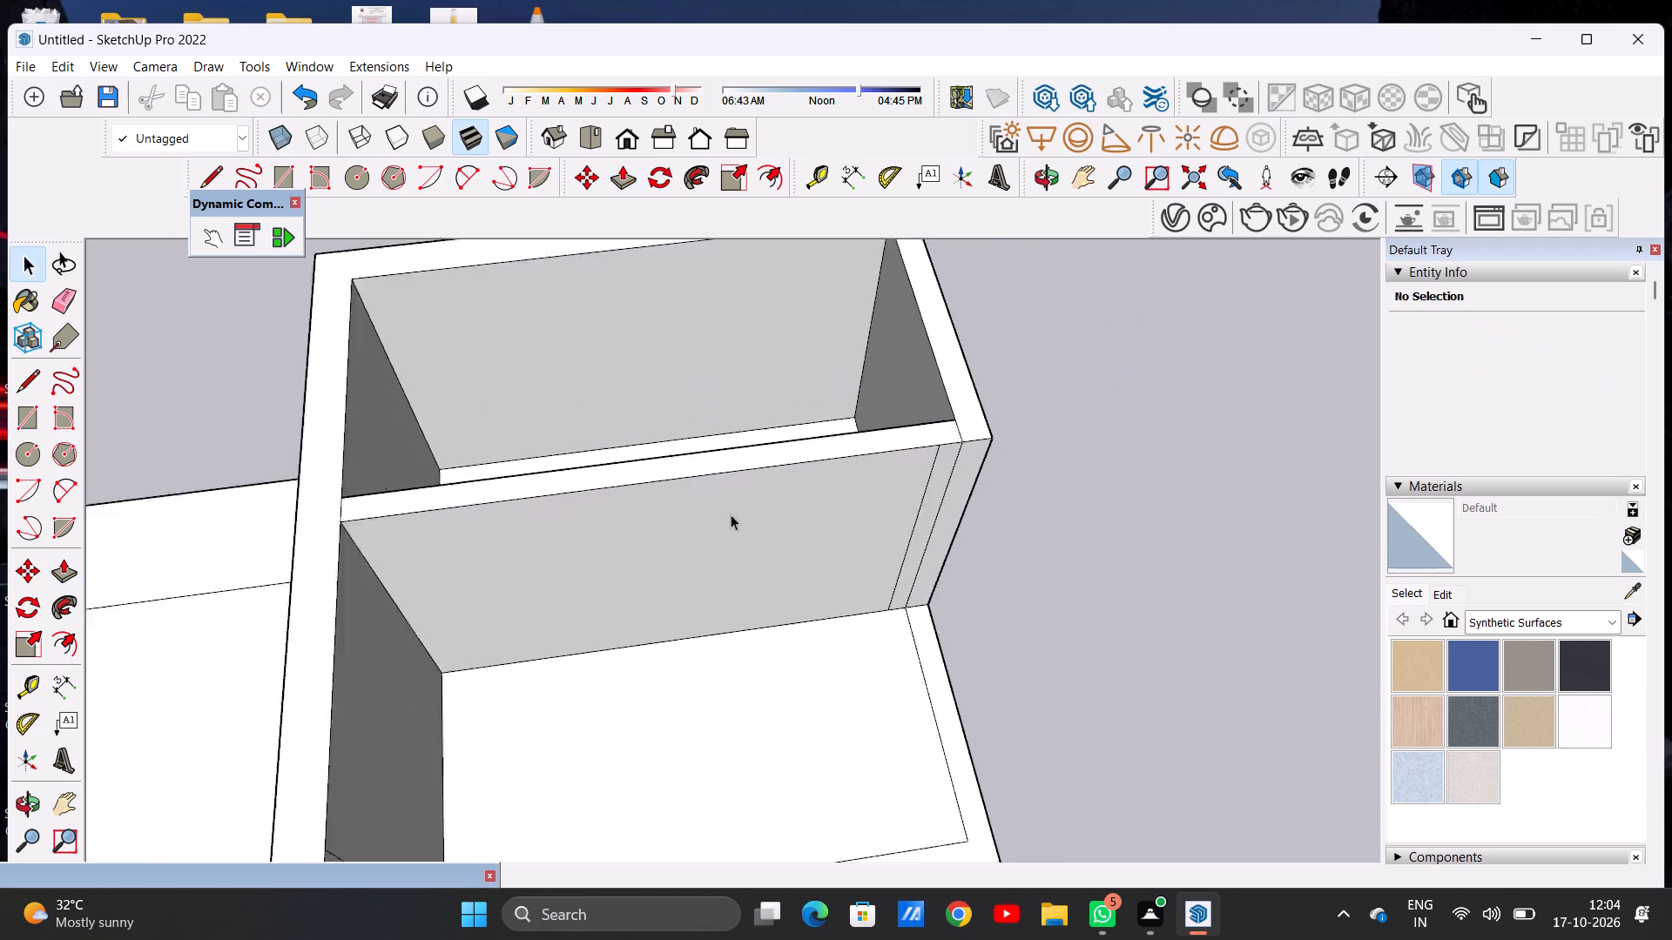
scroll(731, 514, down, 7)
middle_drag(743, 567, 700, 258)
scroll(802, 460, up, 5)
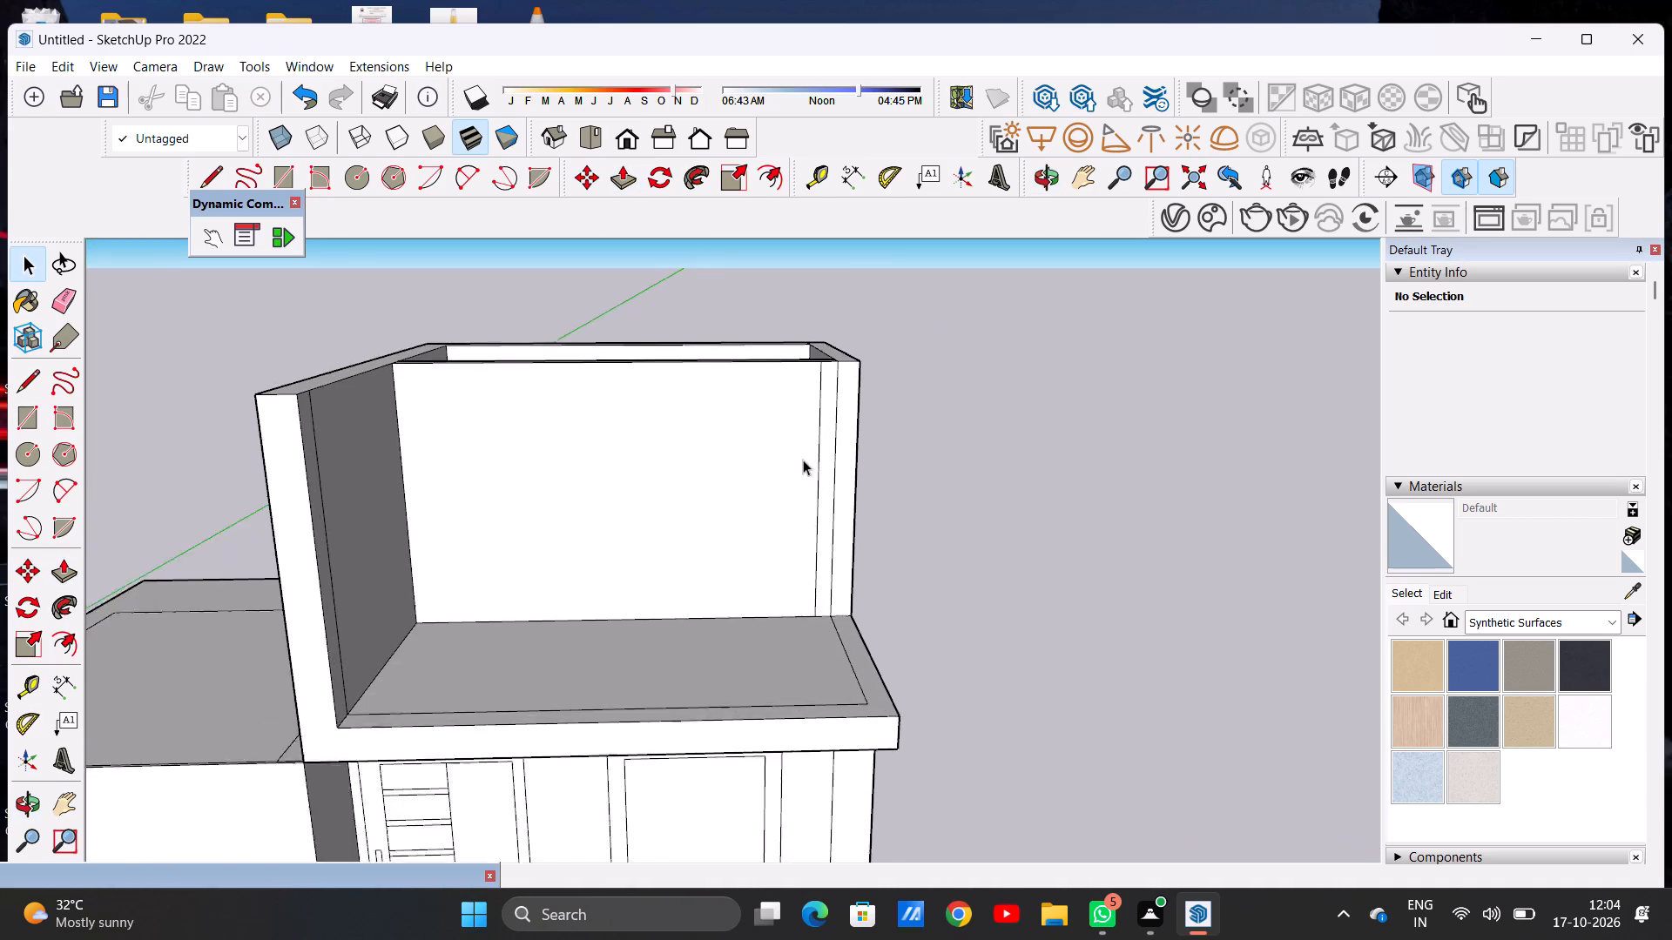
scroll(803, 460, up, 2)
scroll(849, 478, down, 7)
scroll(688, 497, up, 3)
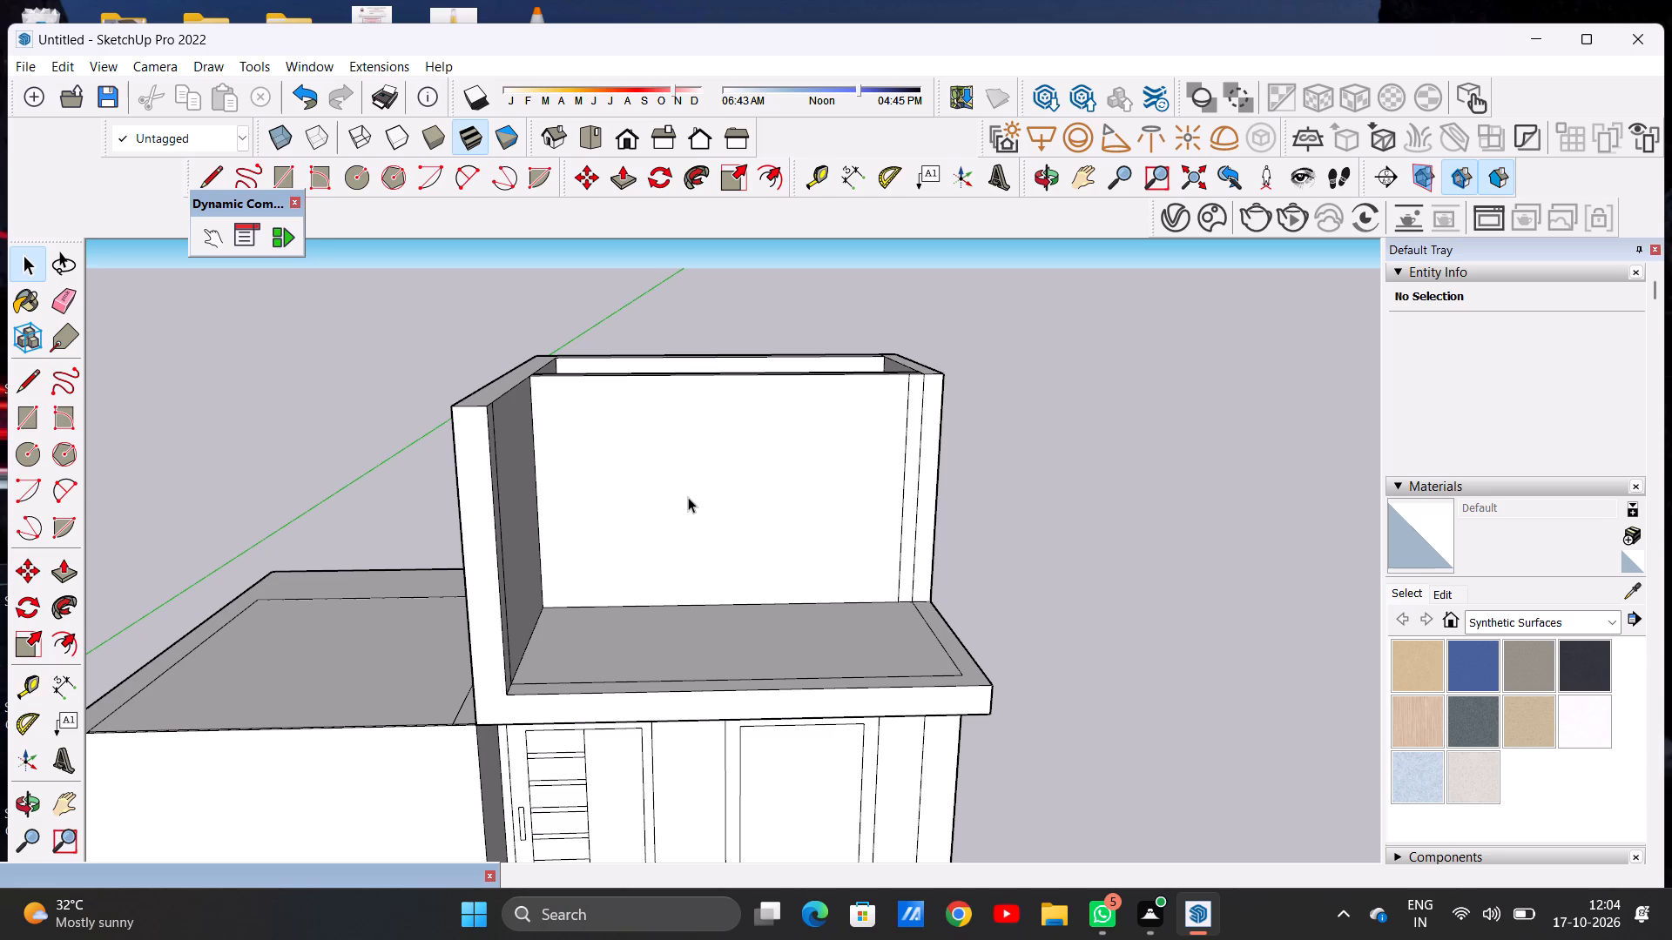
scroll(782, 491, down, 6)
scroll(902, 503, down, 20)
scroll(902, 503, down, 9)
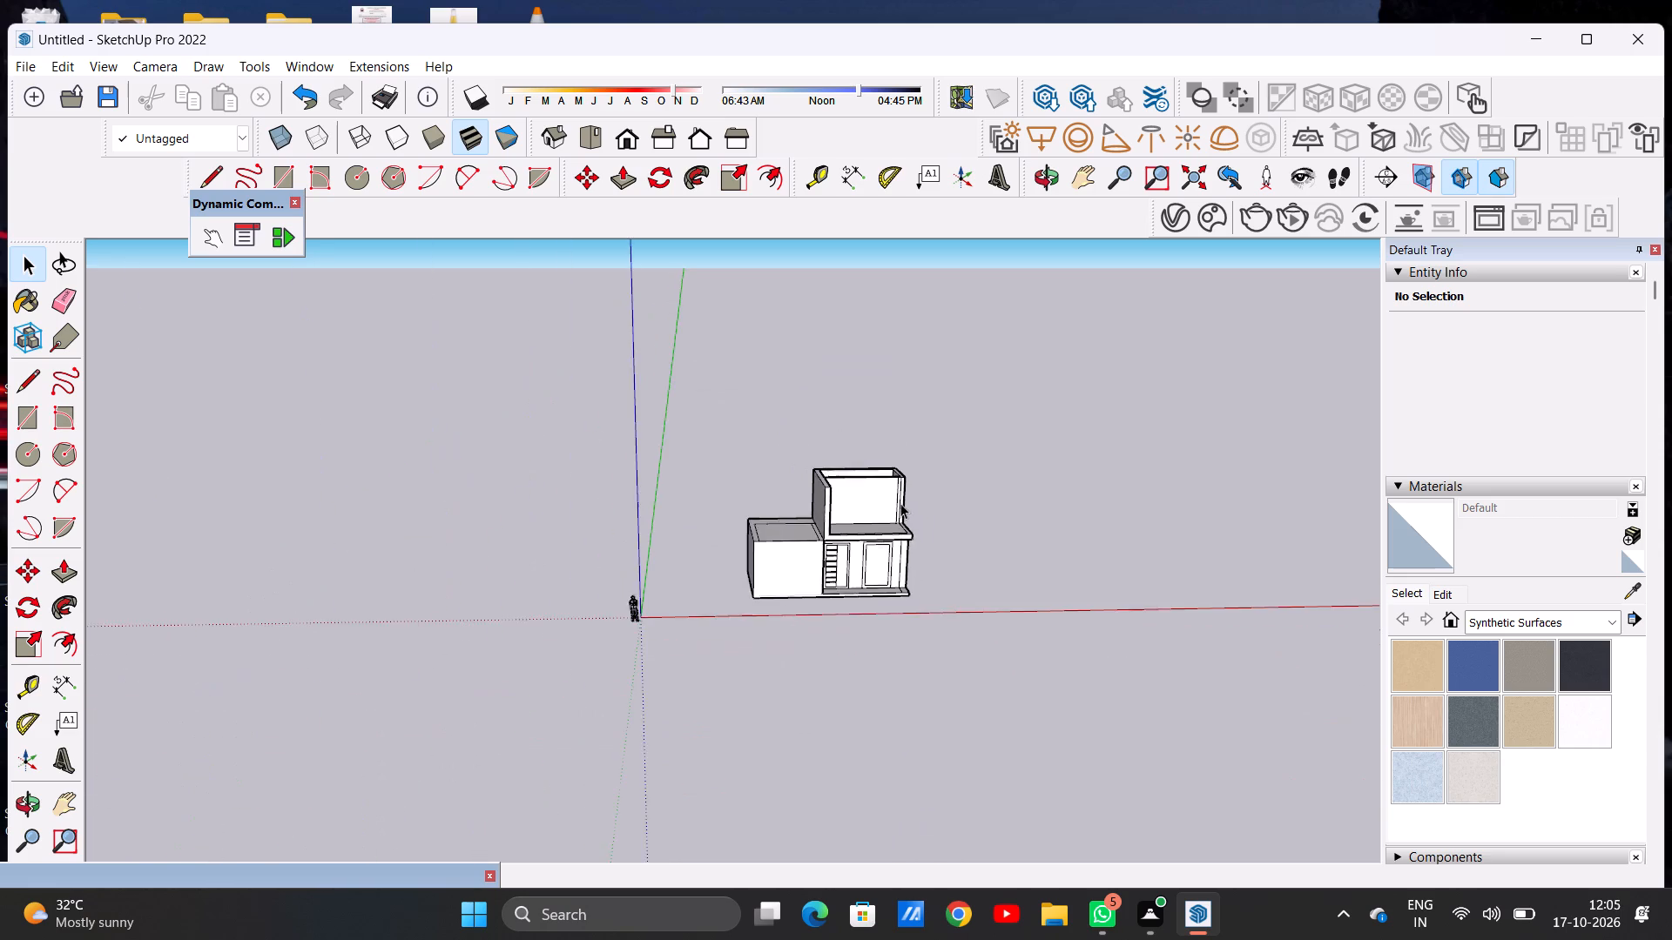
scroll(957, 518, up, 8)
middle_drag(970, 516, 812, 533)
scroll(839, 501, up, 6)
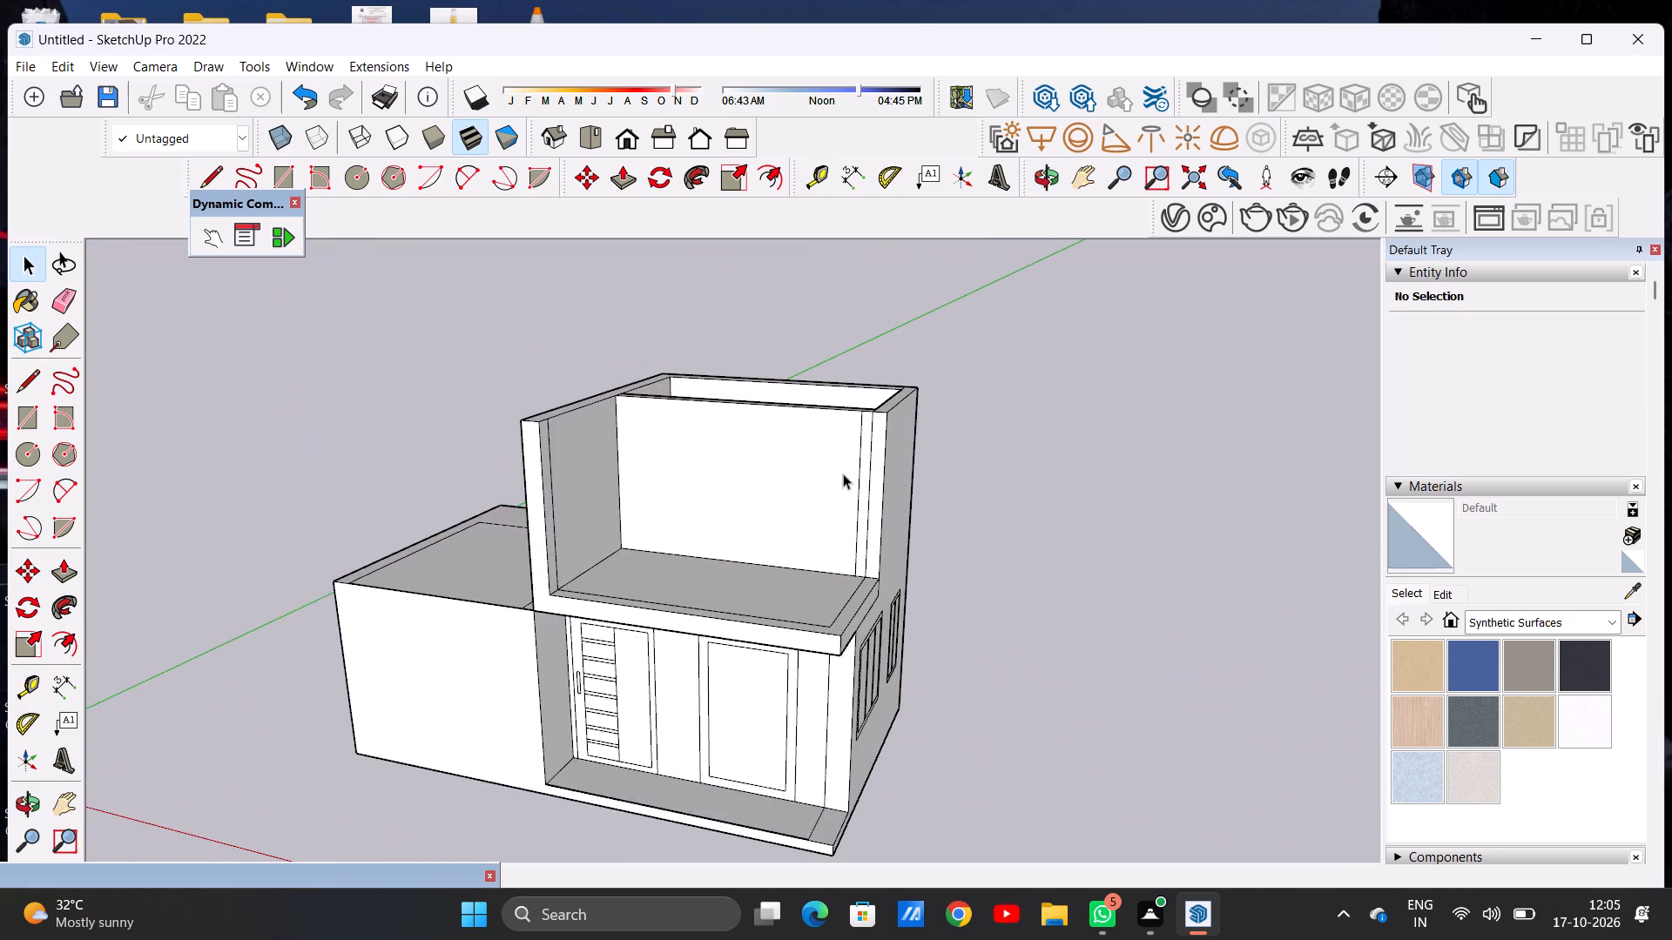
scroll(846, 468, up, 6)
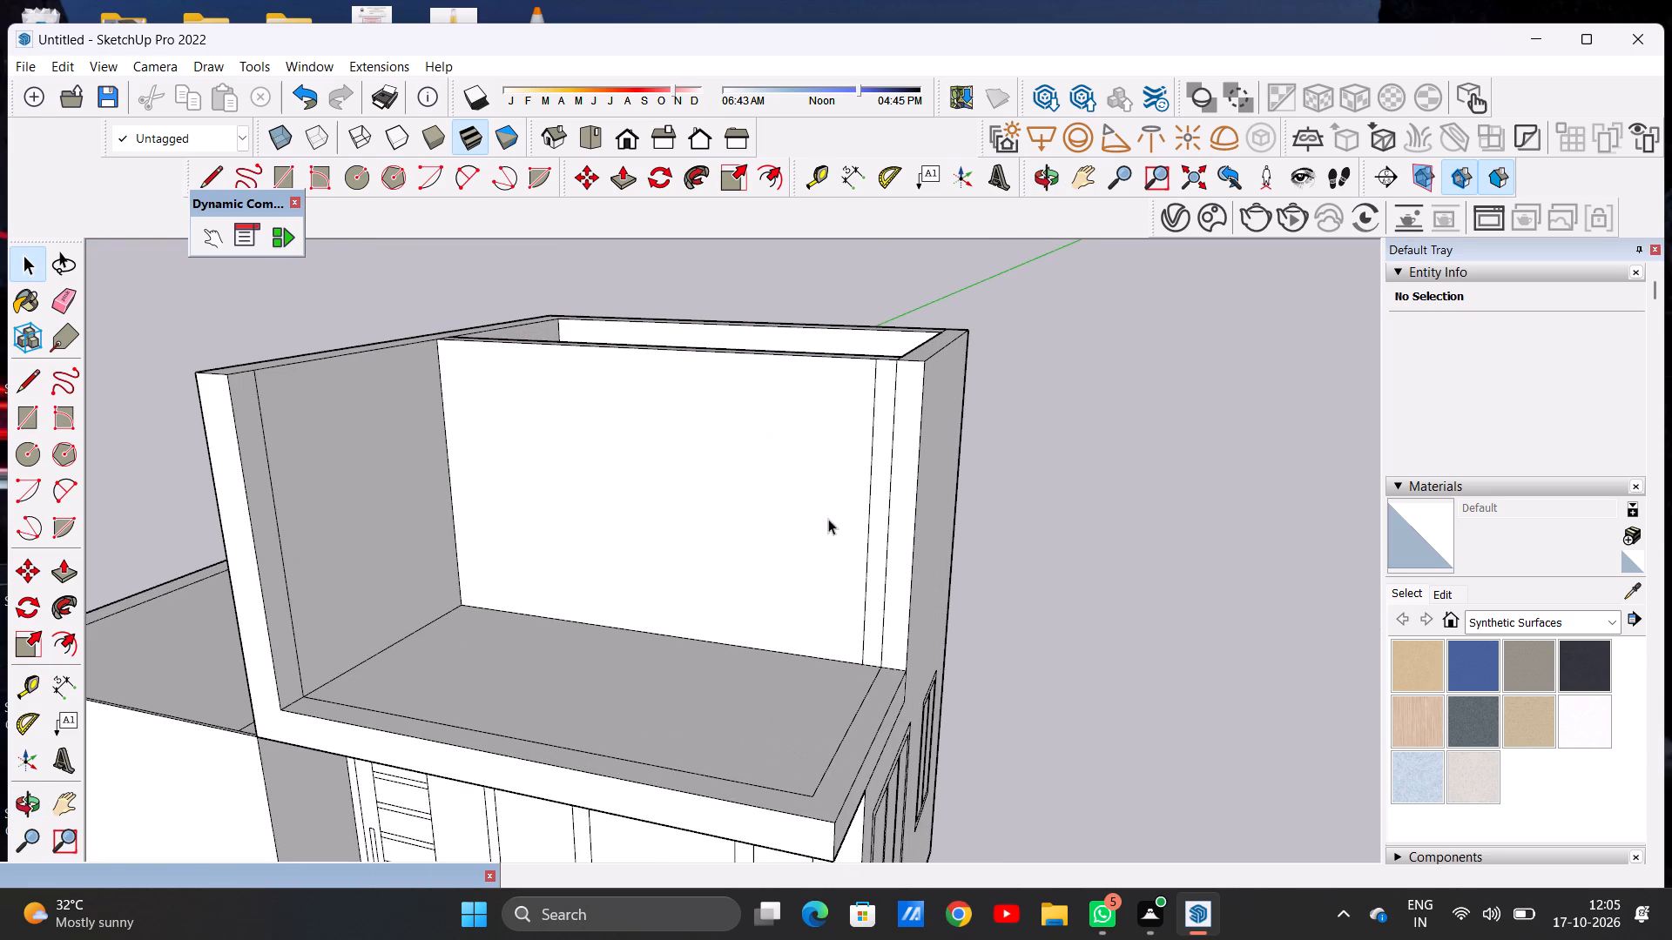
scroll(954, 386, down, 7)
scroll(846, 391, up, 5)
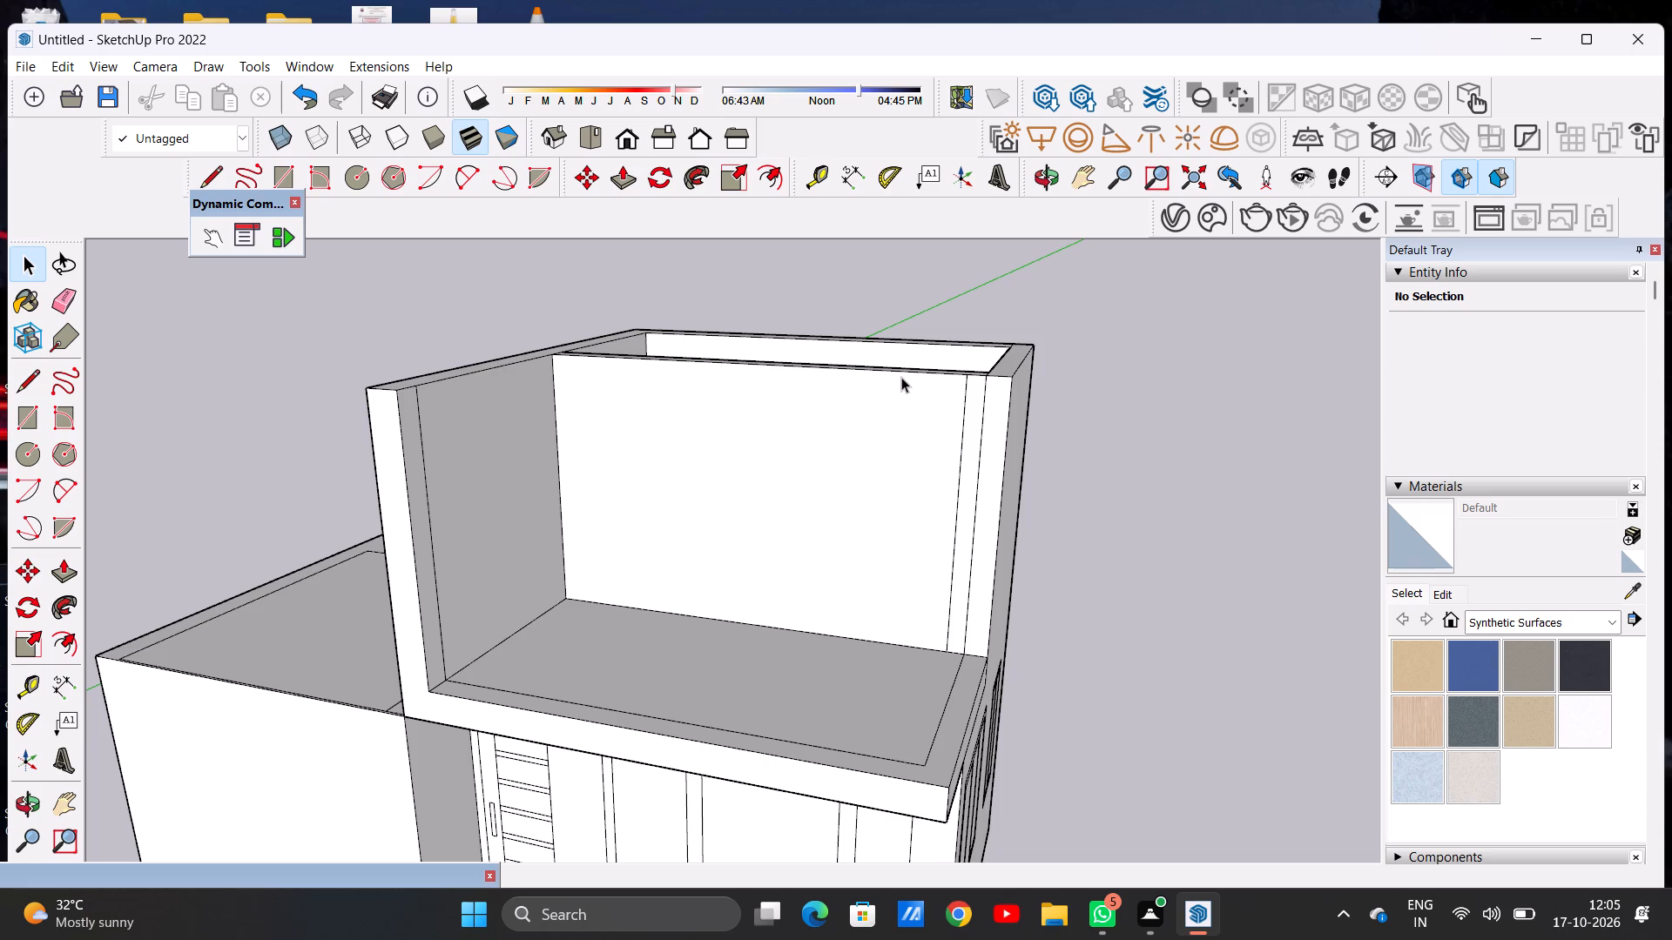
scroll(968, 385, down, 5)
scroll(980, 467, up, 3)
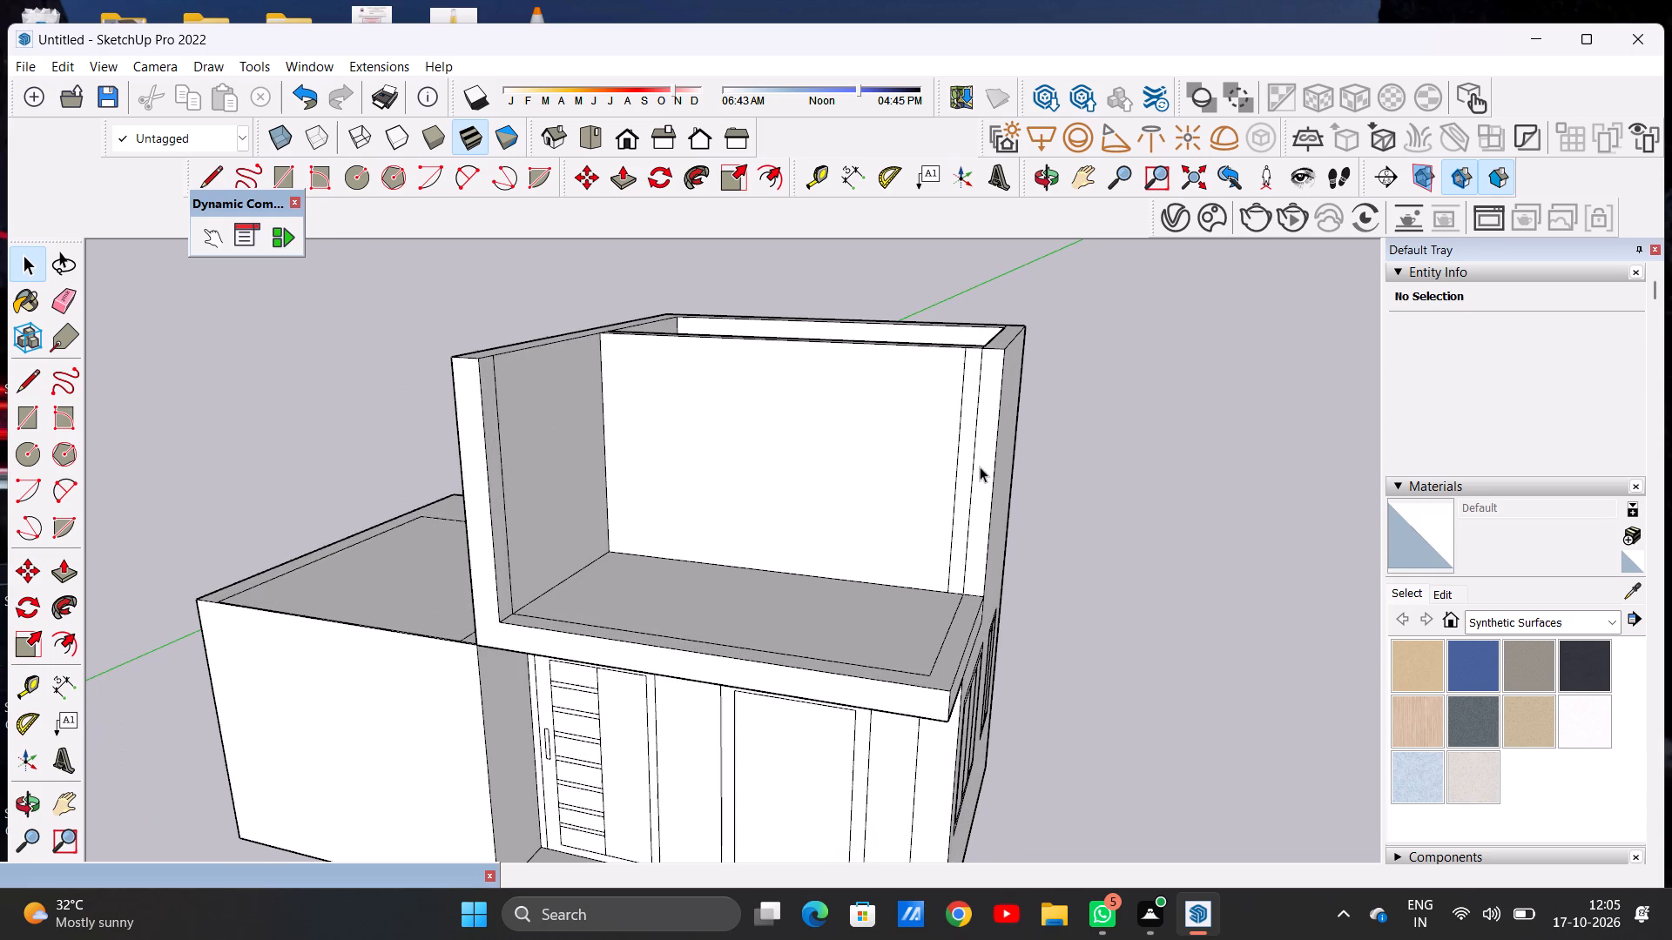
middle_drag(862, 478, 936, 470)
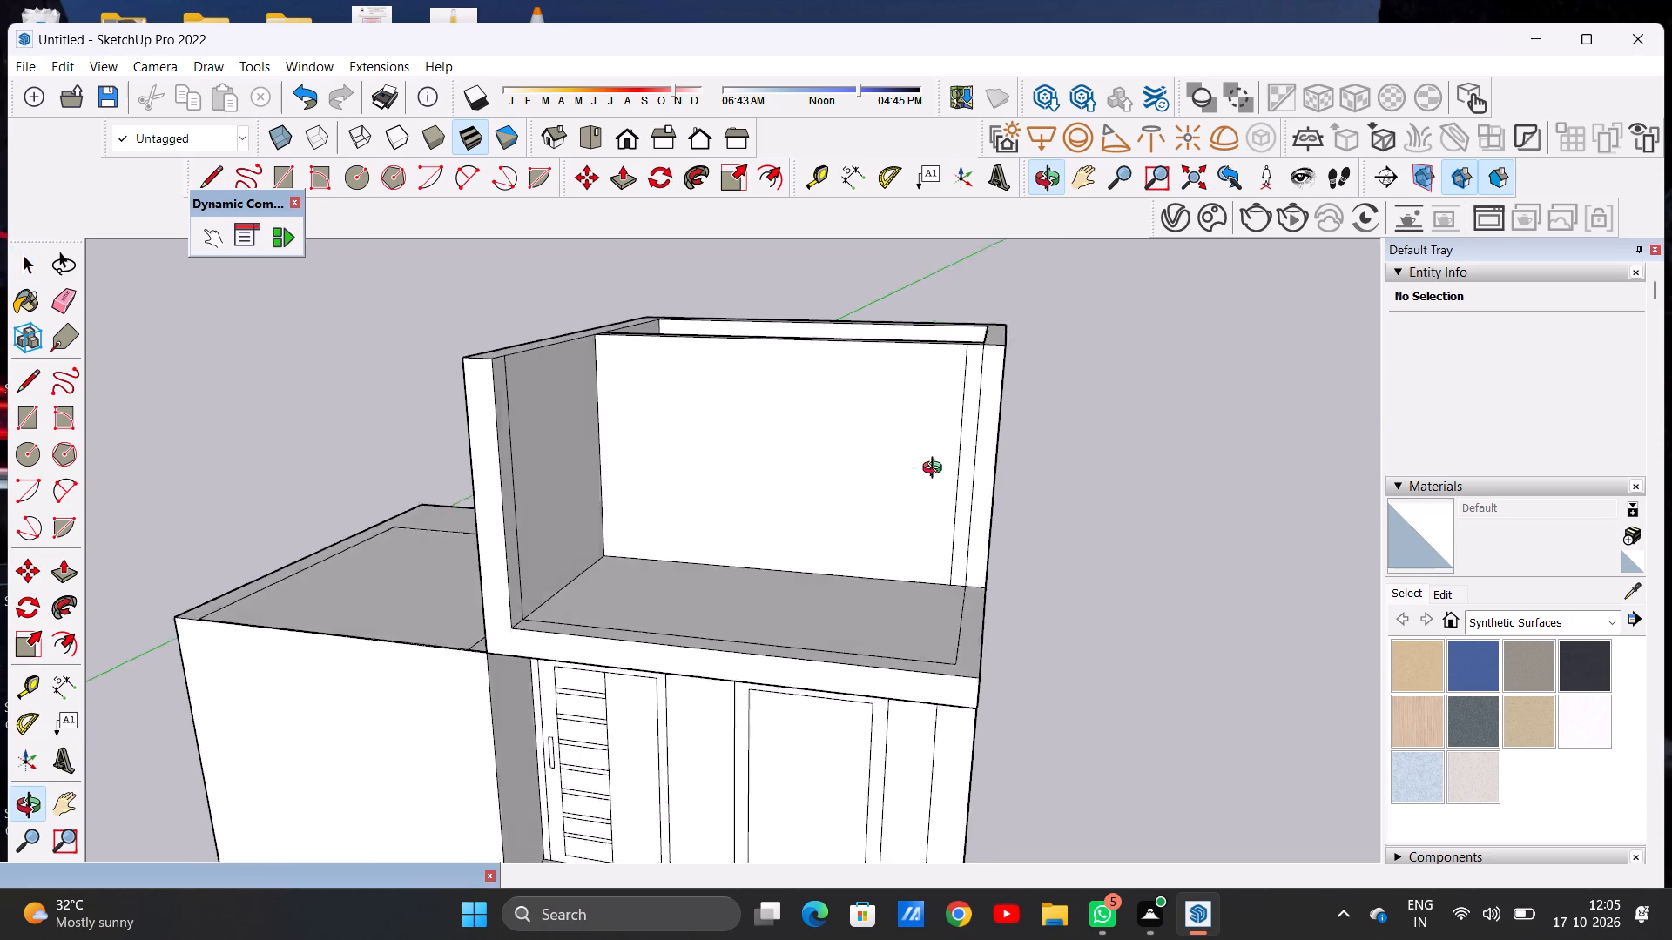
middle_drag(936, 470, 964, 464)
scroll(964, 462, down, 5)
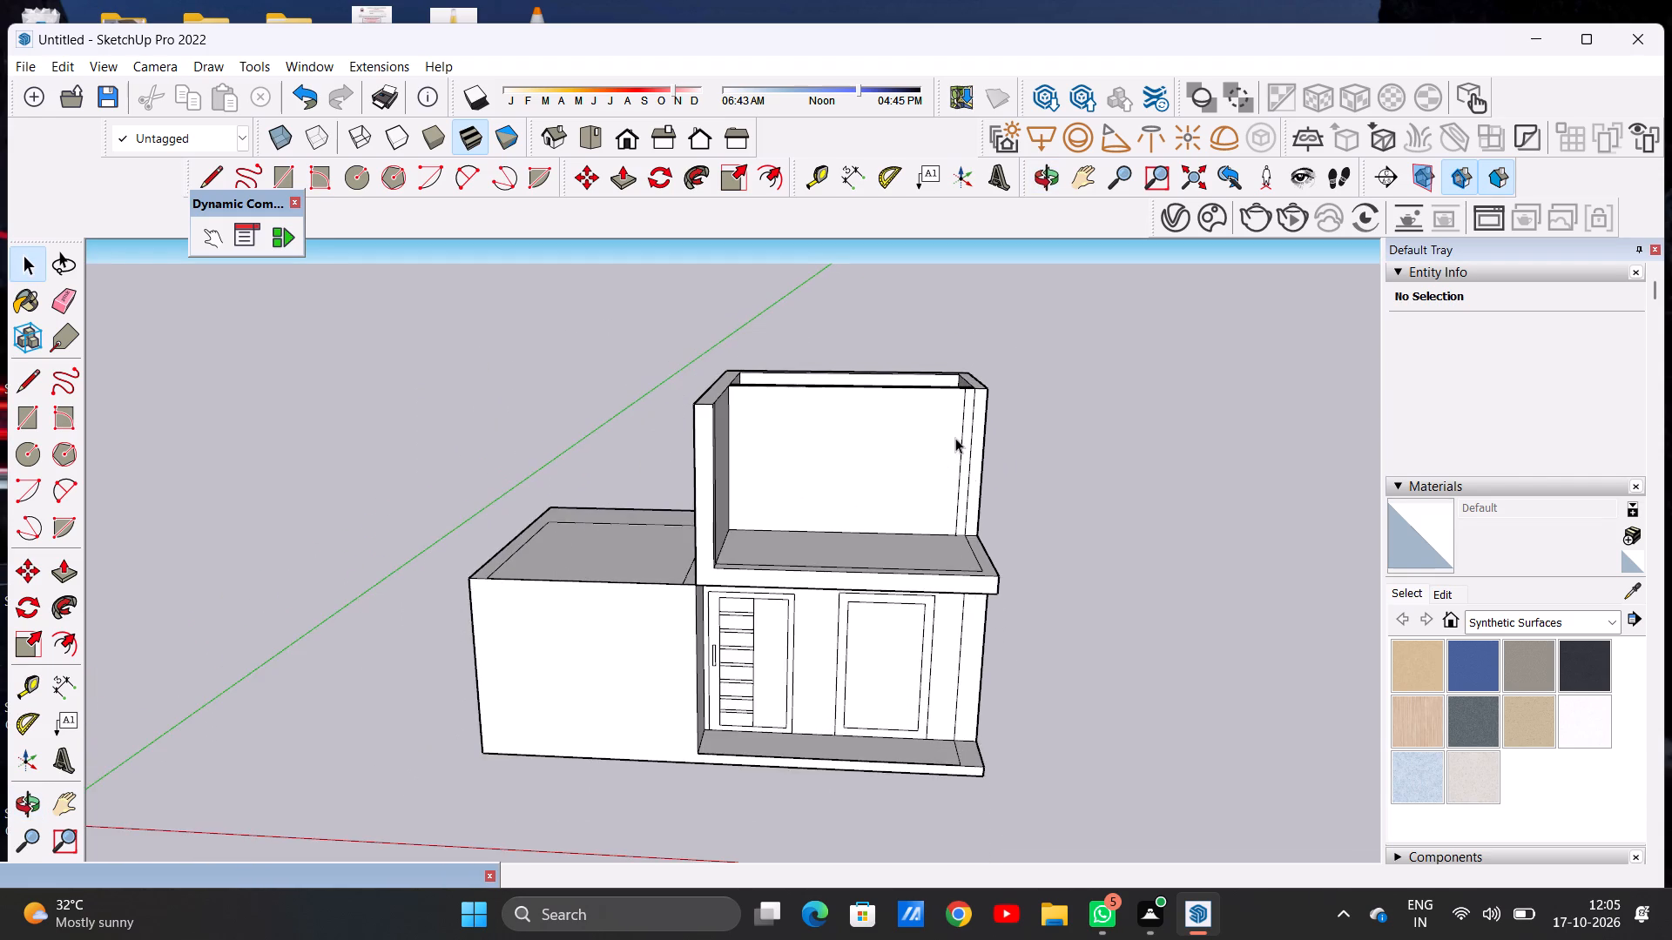
scroll(955, 438, up, 6)
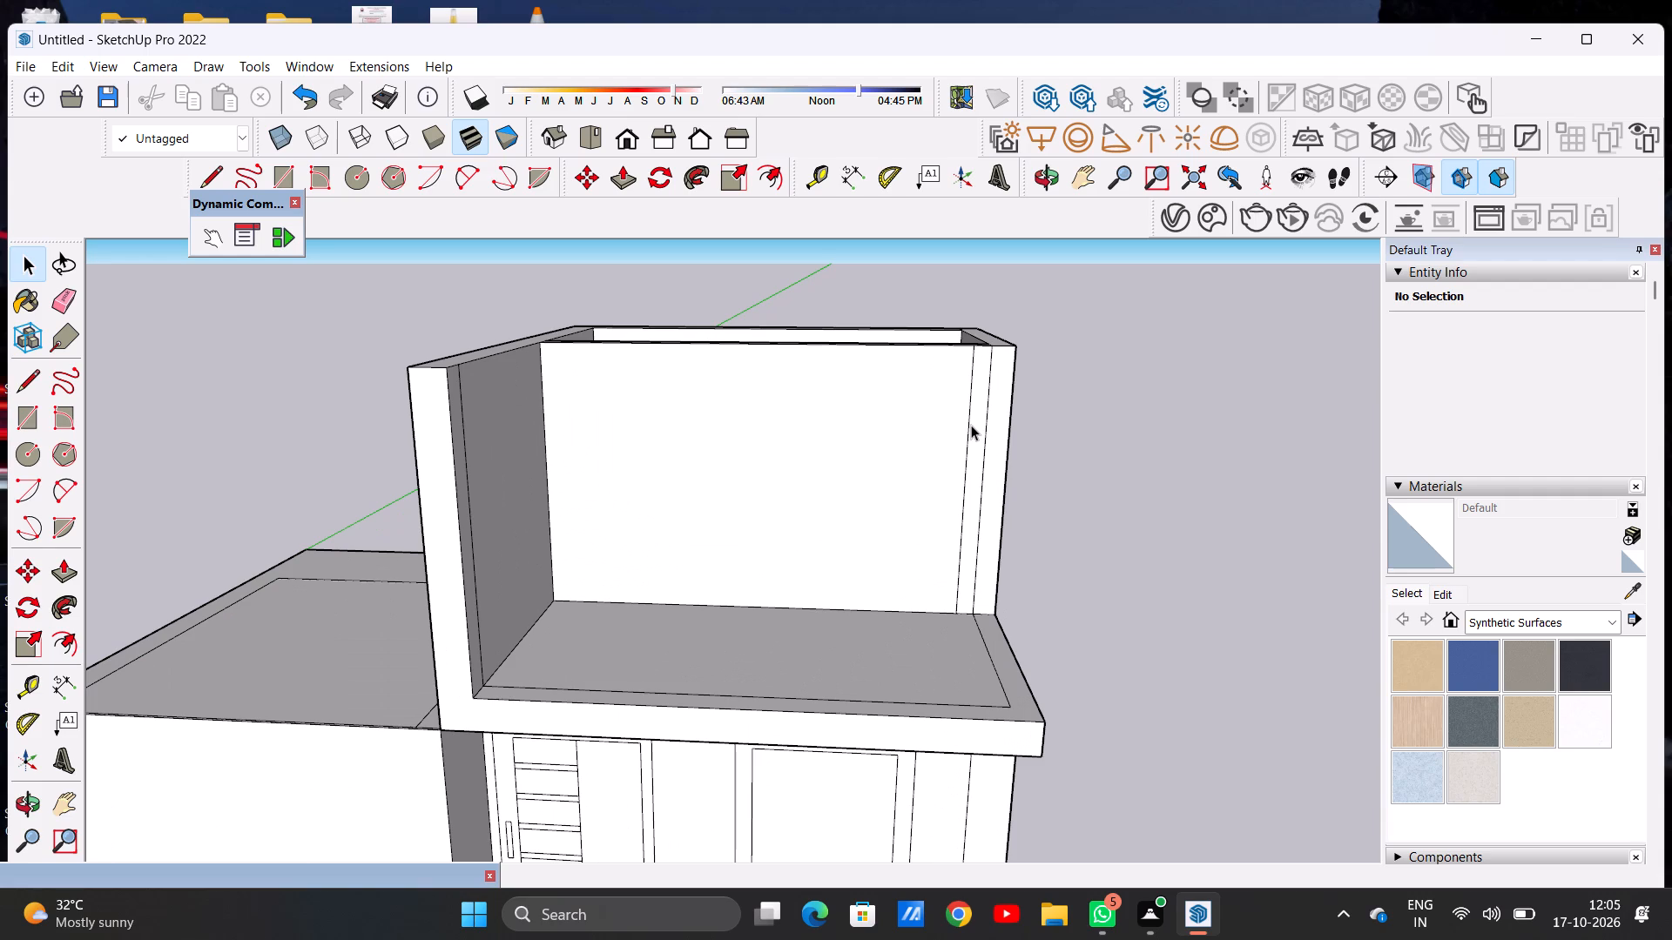
Erase the extra vertical line on the recessed front wall beside the shorter side wall's end.
key(e)
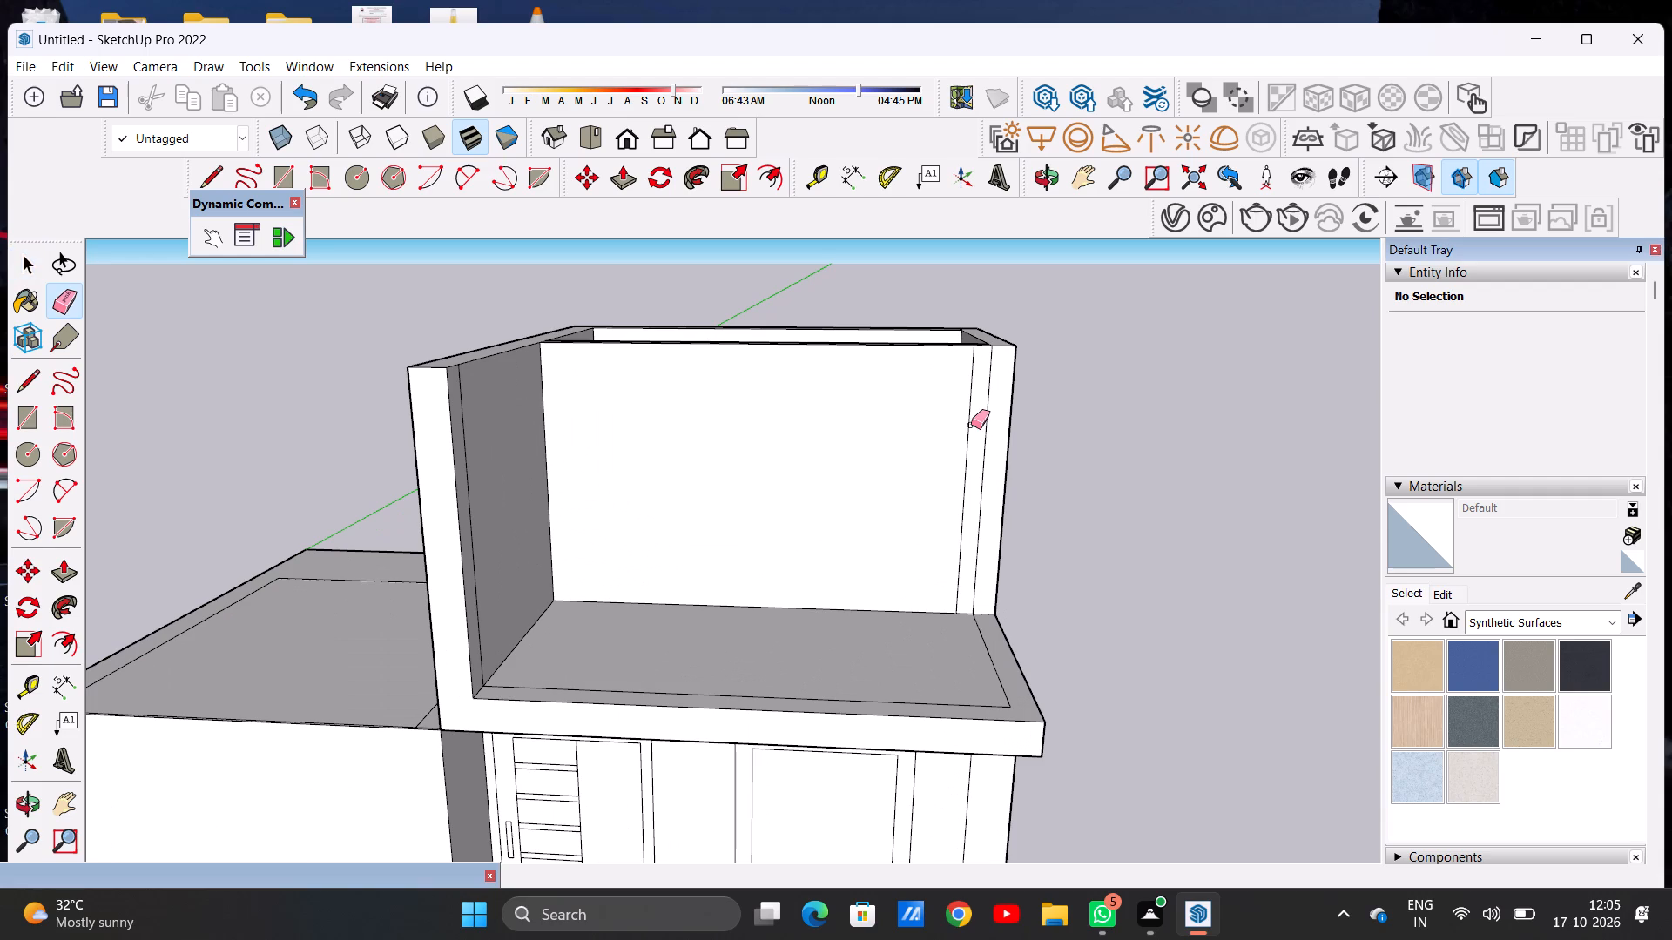
scroll(981, 472, up, 5)
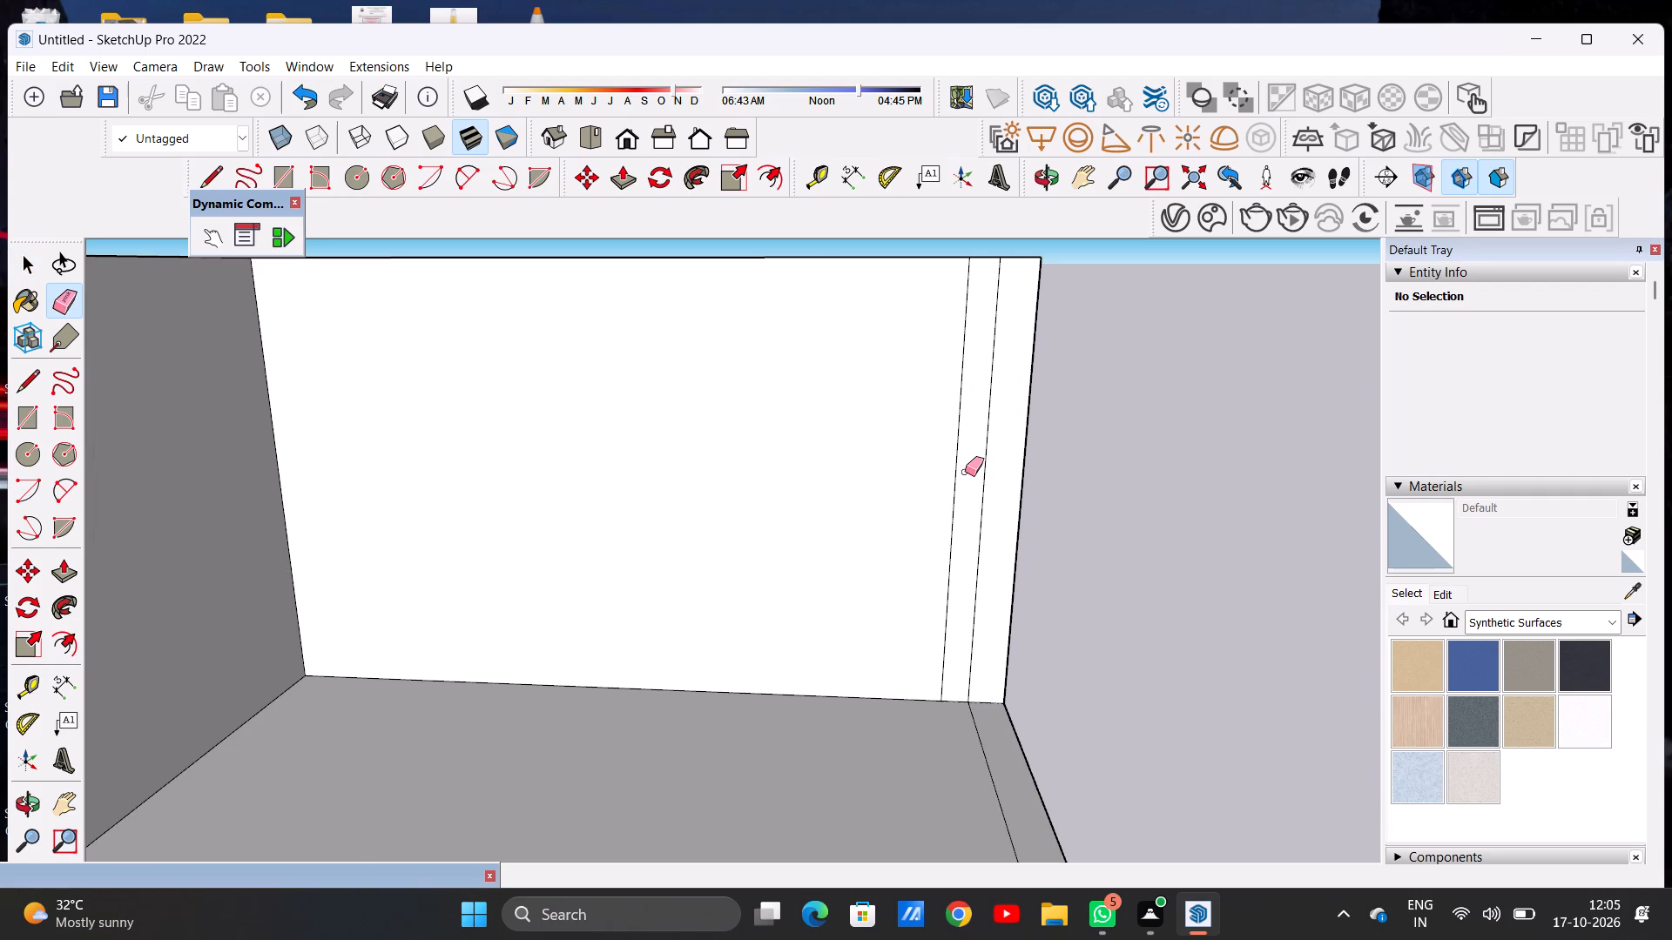
drag(965, 472, 943, 473)
key(space)
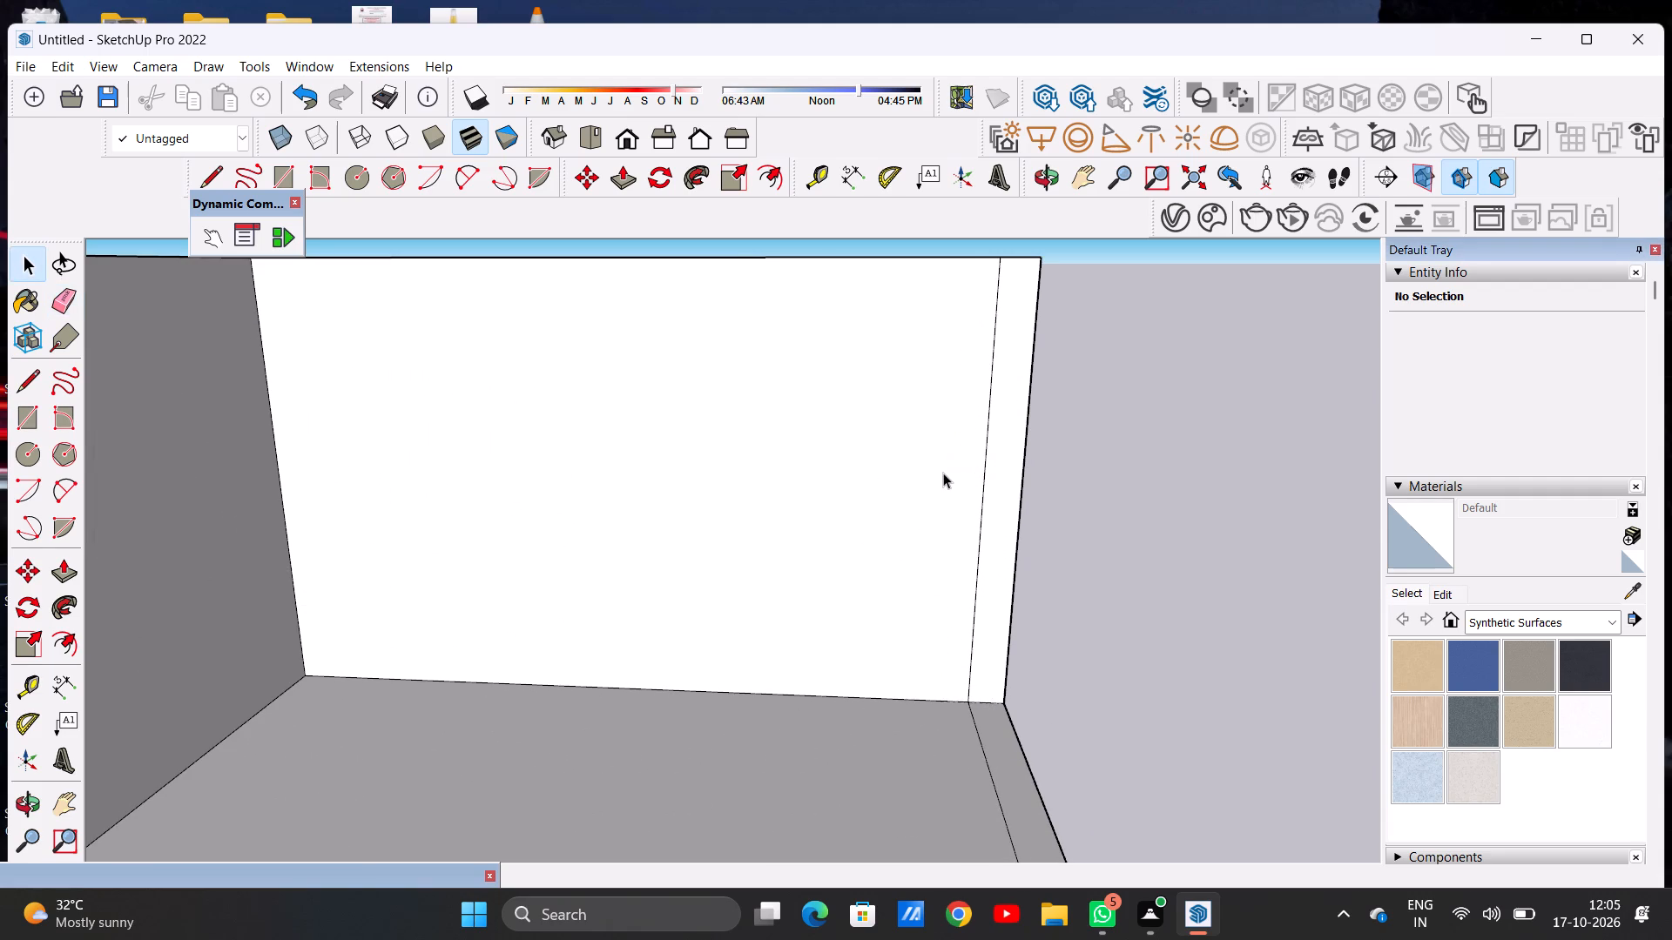
Draw a vertical line down the recessed front wall from its top edge to the floor, nearer the shorter side wall.
key(l)
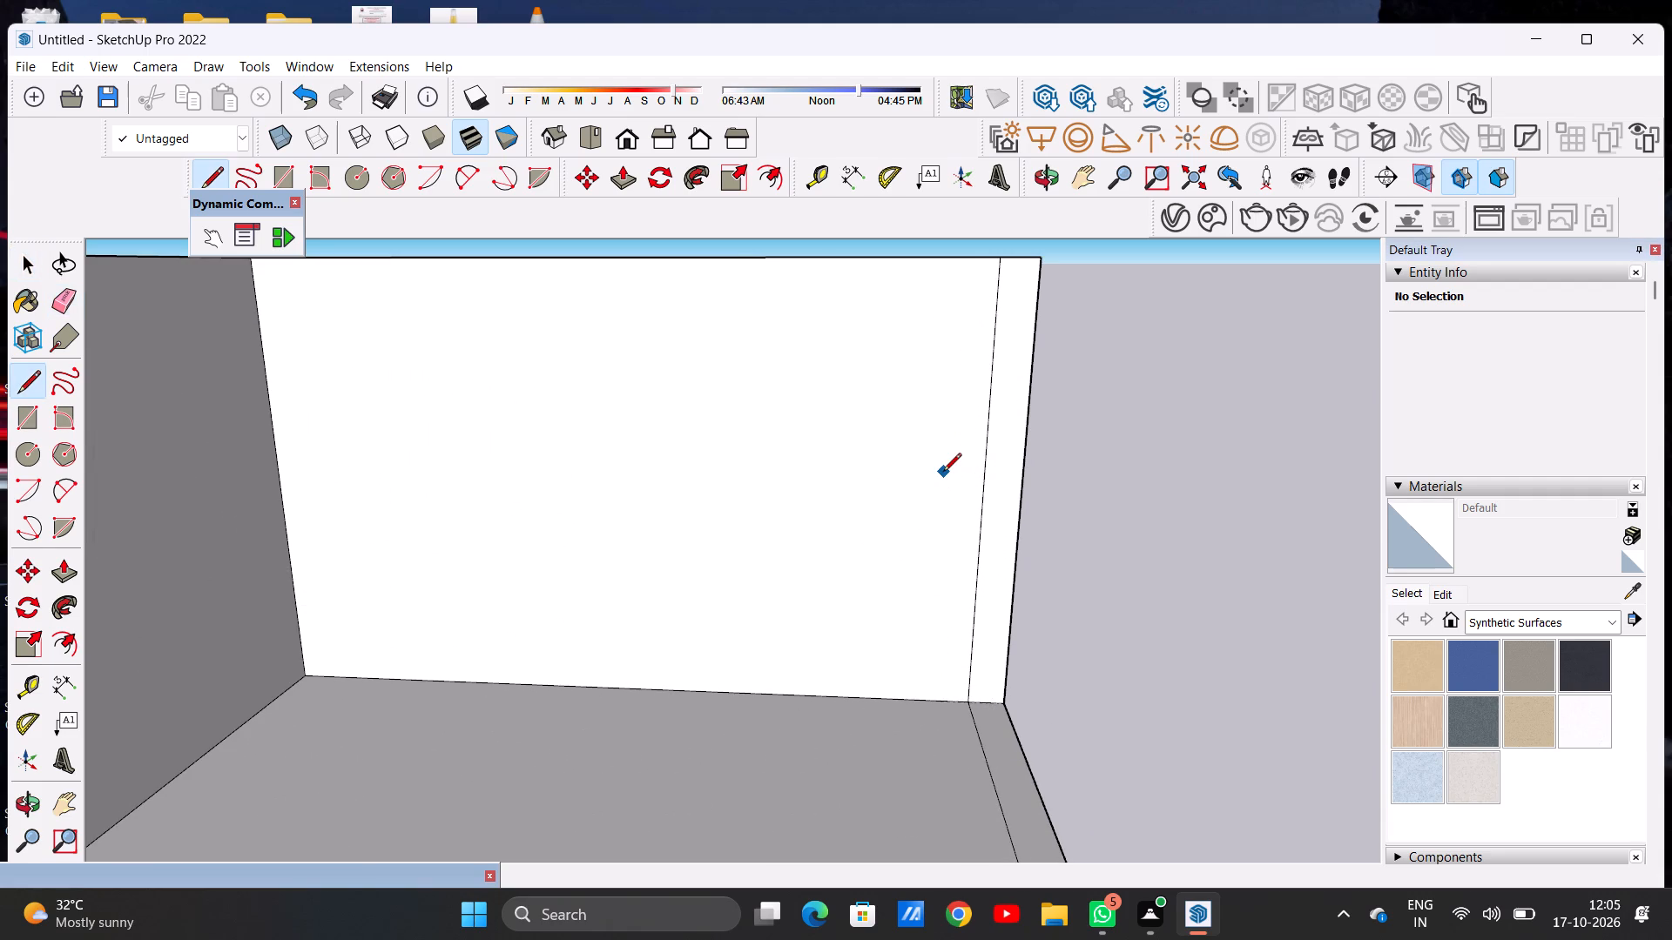
scroll(935, 480, down, 9)
middle_drag(815, 567, 828, 523)
scroll(846, 404, up, 4)
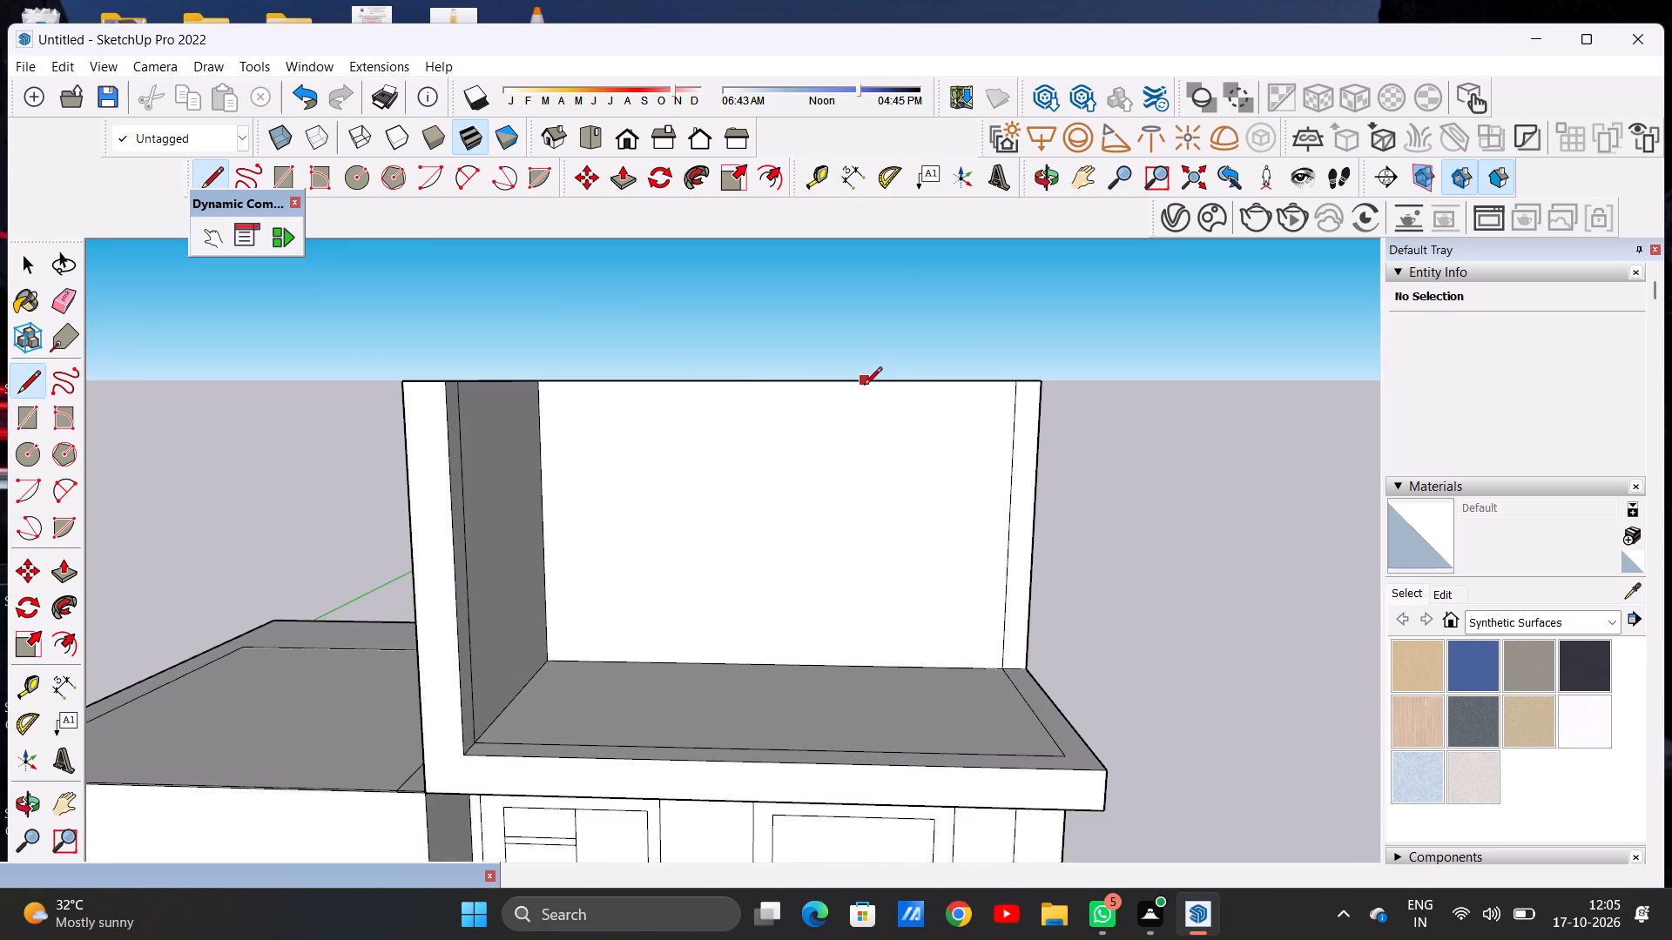
click(876, 384)
click(873, 667)
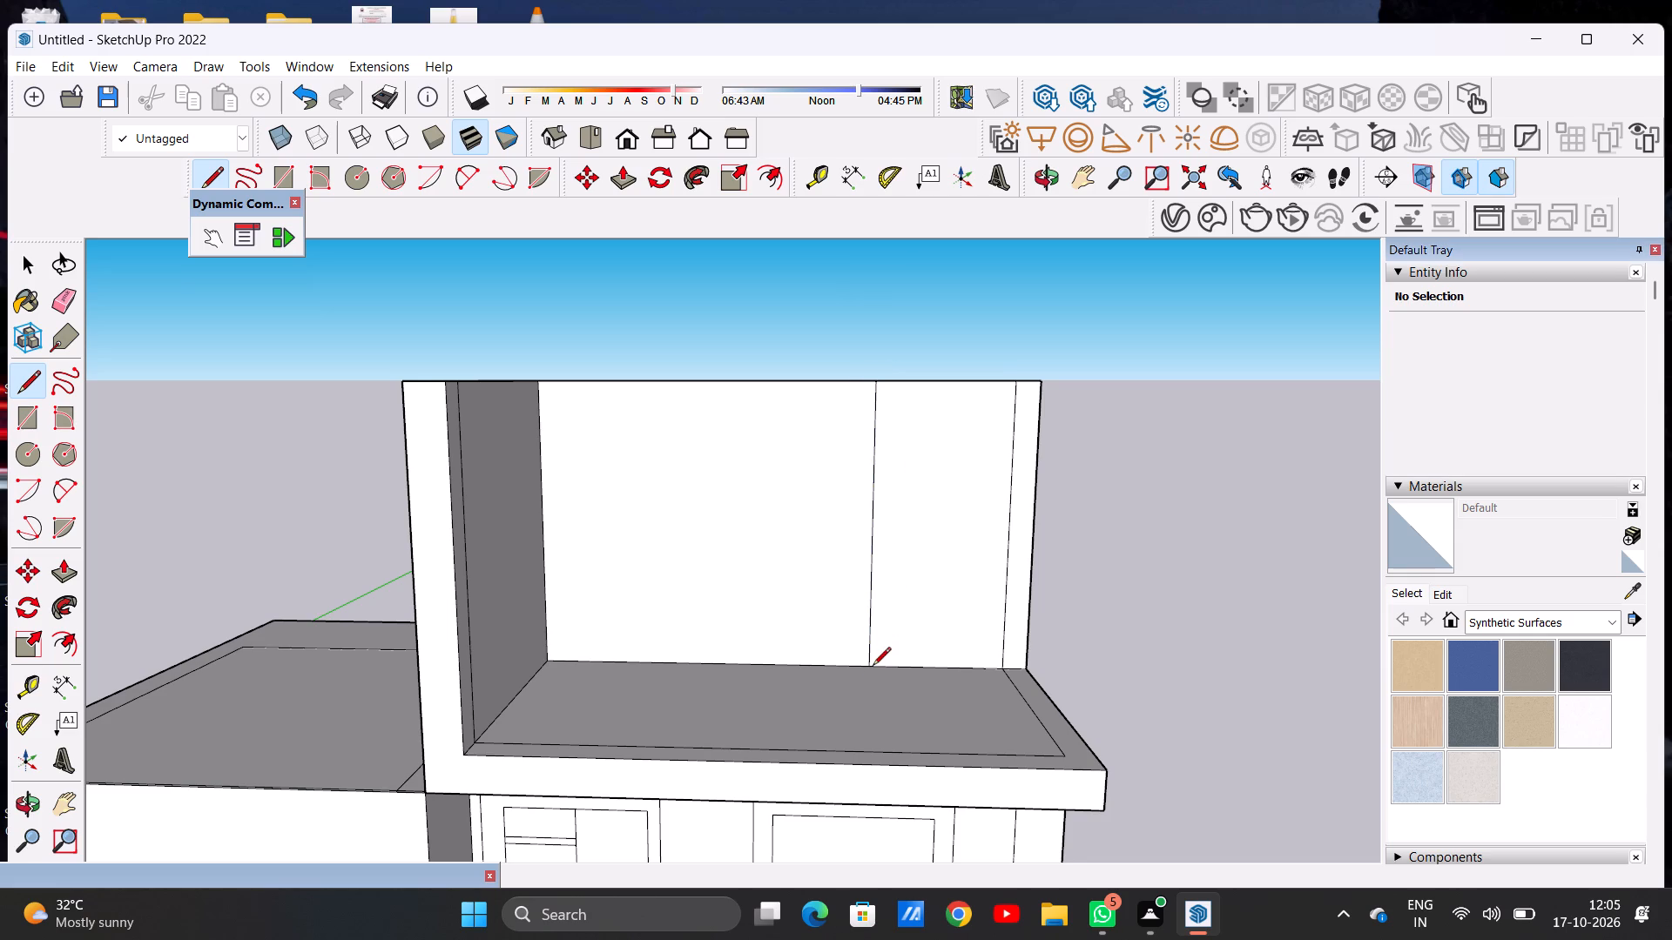
key(space)
Push/Pull the full-height wall panel between the vertical line and the shorter side wall slightly forward from the recessed wall.
scroll(944, 751, down, 3)
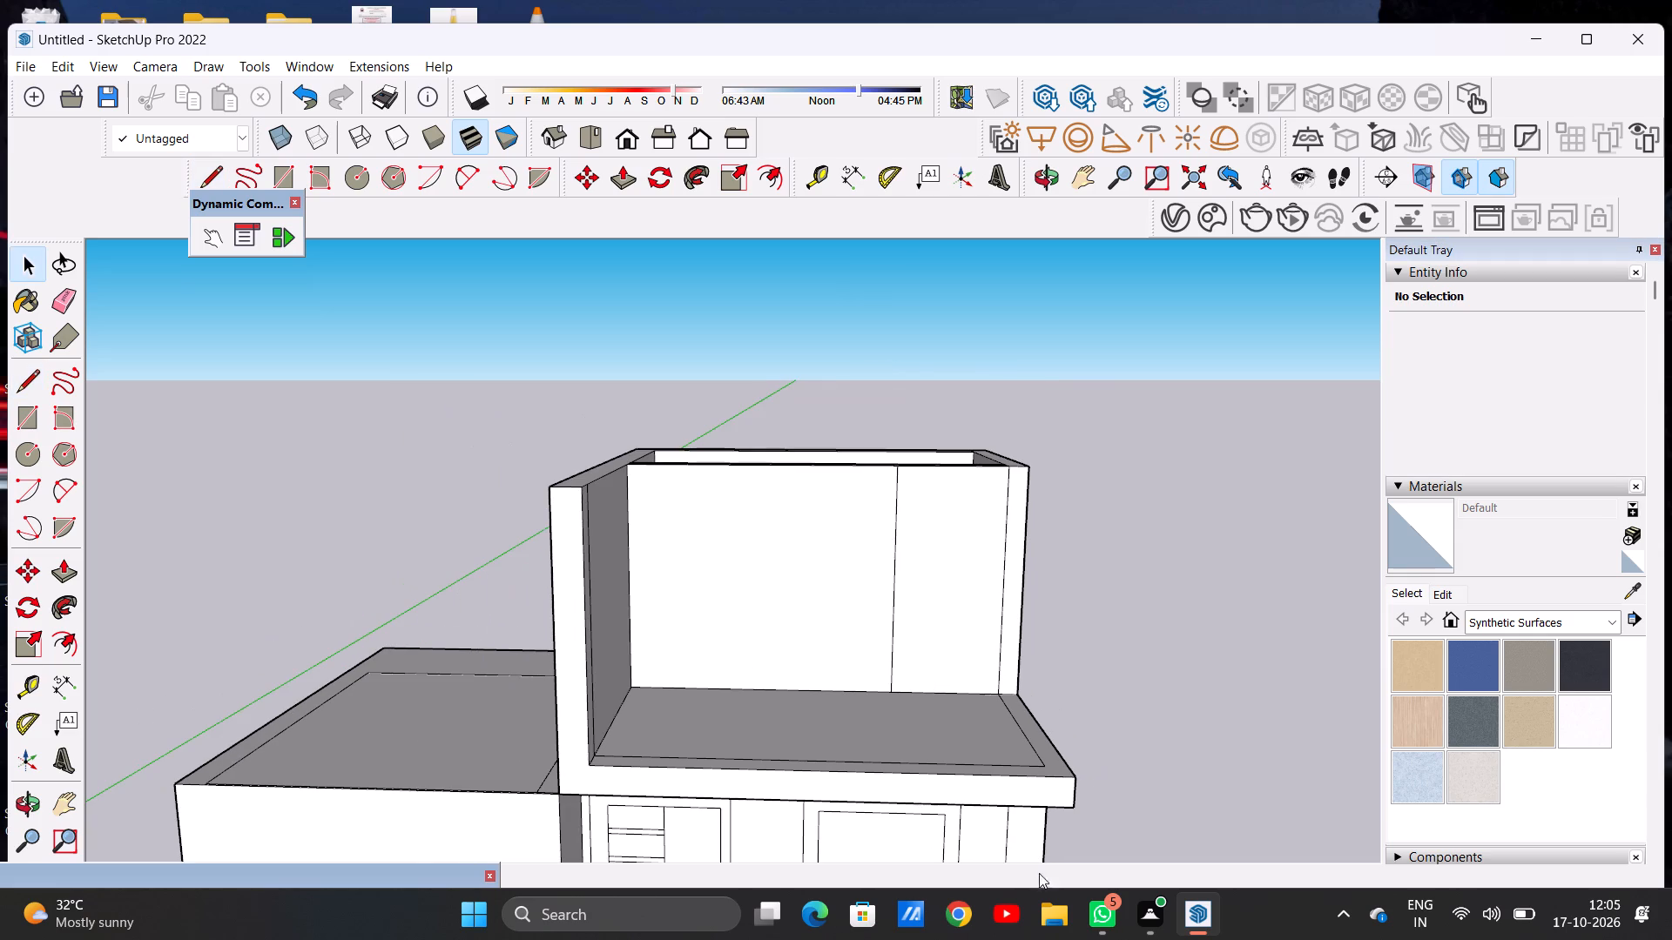
scroll(1039, 873, down, 2)
middle_drag(992, 535, 765, 601)
scroll(921, 570, down, 3)
scroll(988, 561, up, 2)
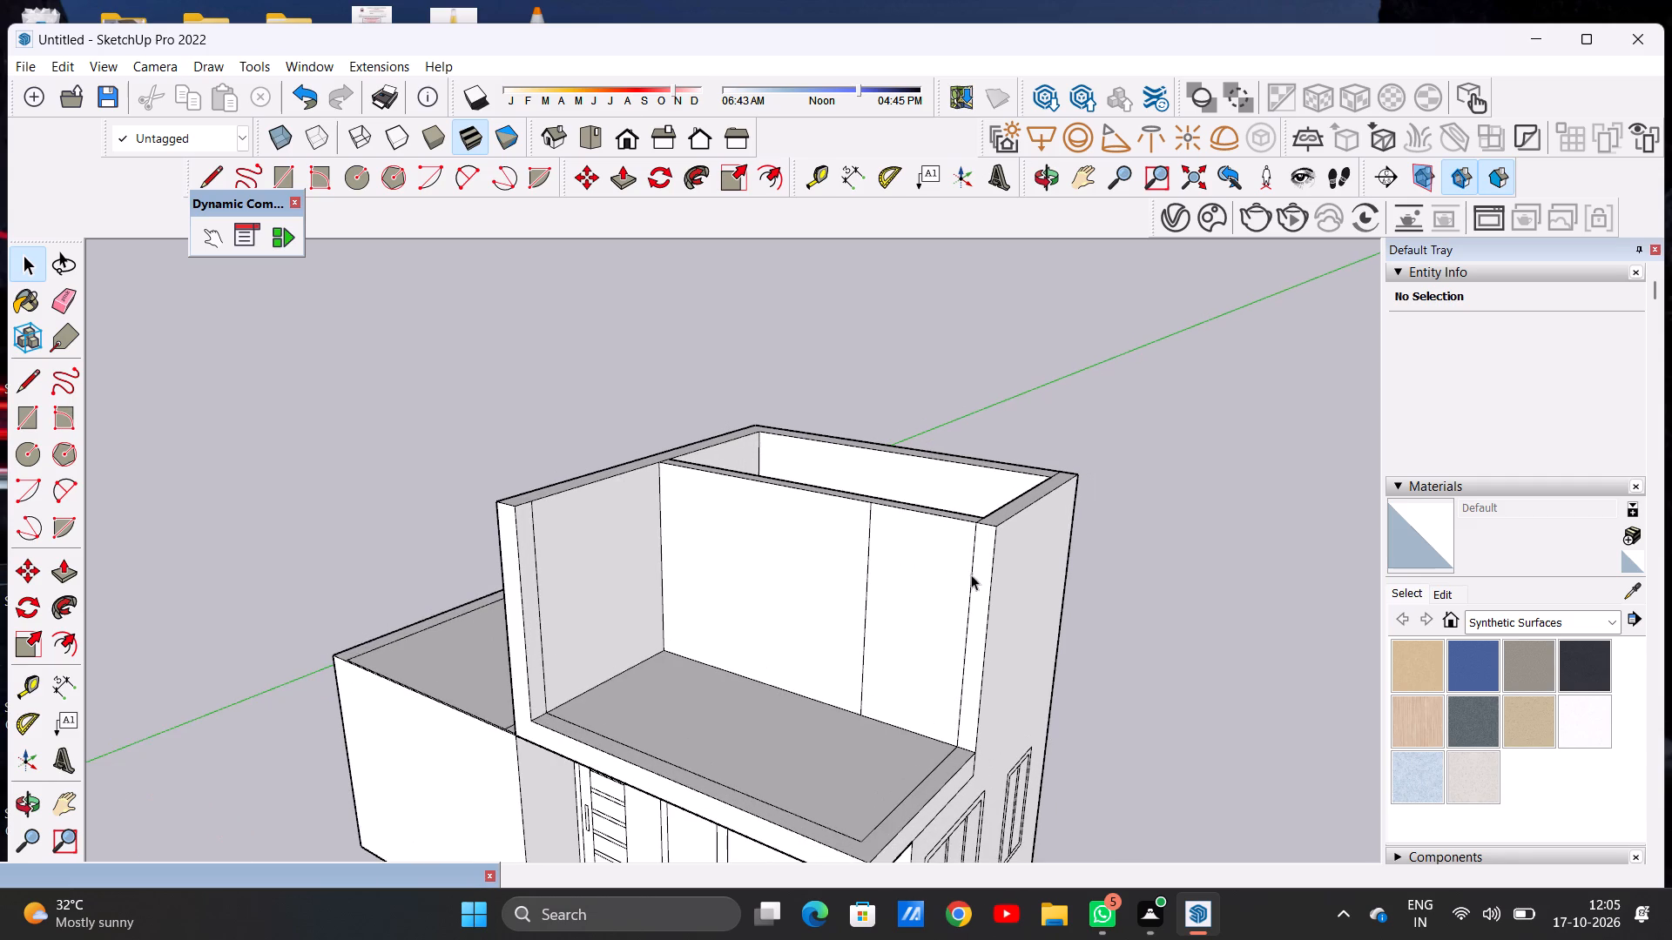
middle_drag(971, 575, 841, 645)
scroll(885, 614, up, 1)
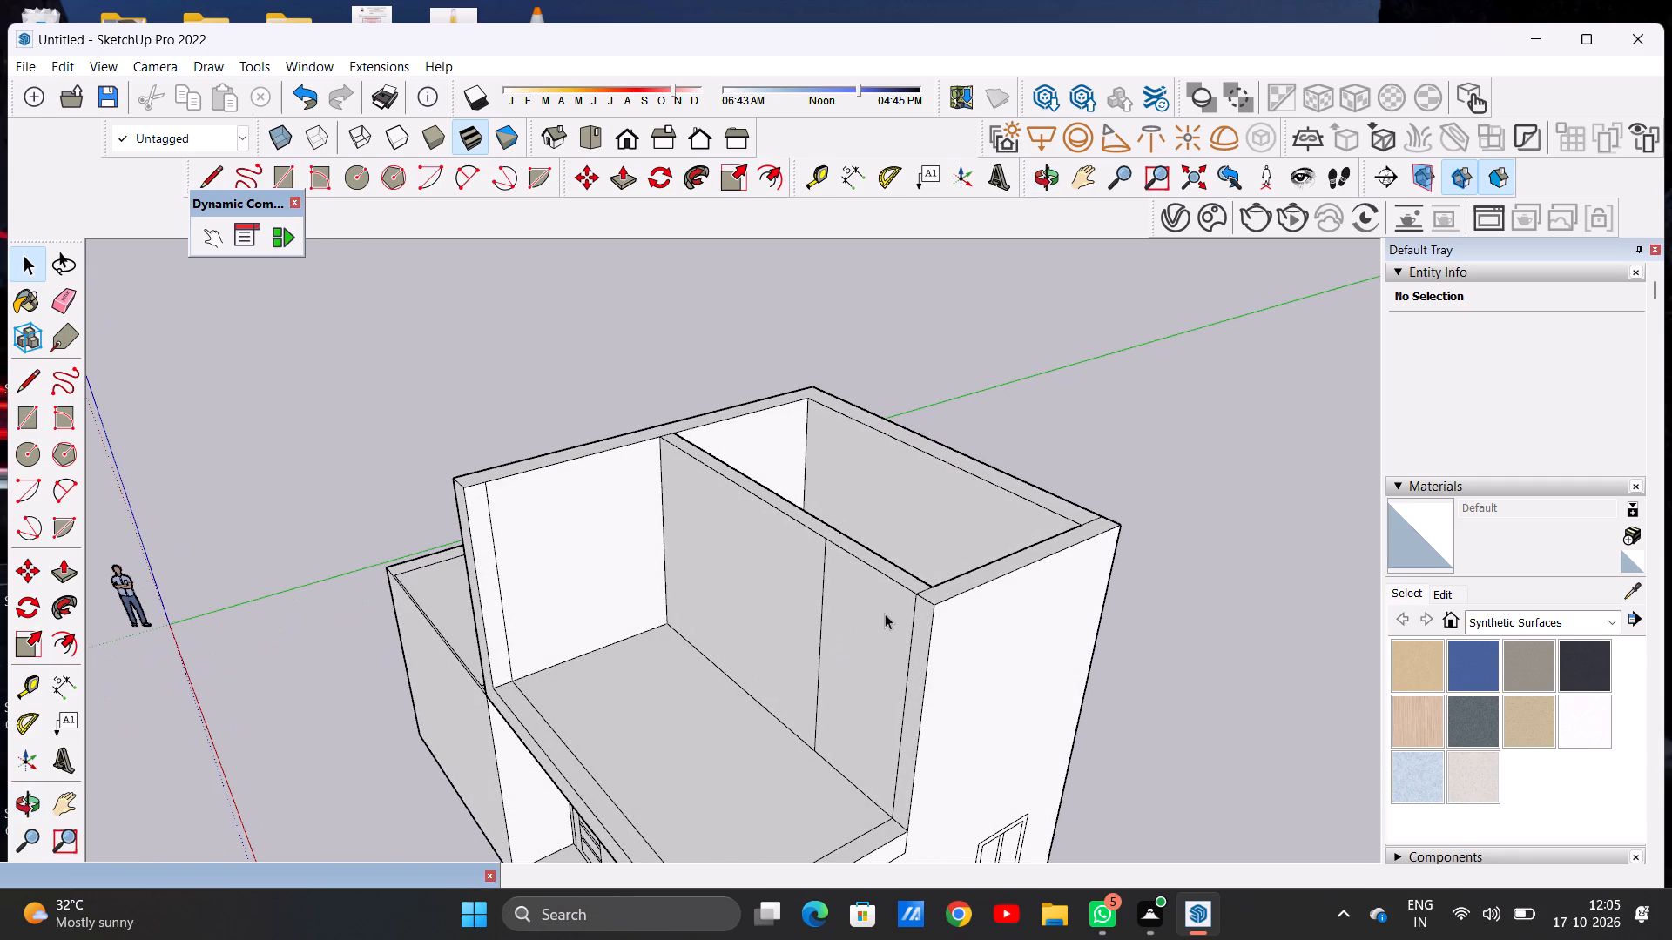
key(p)
scroll(885, 614, up, 2)
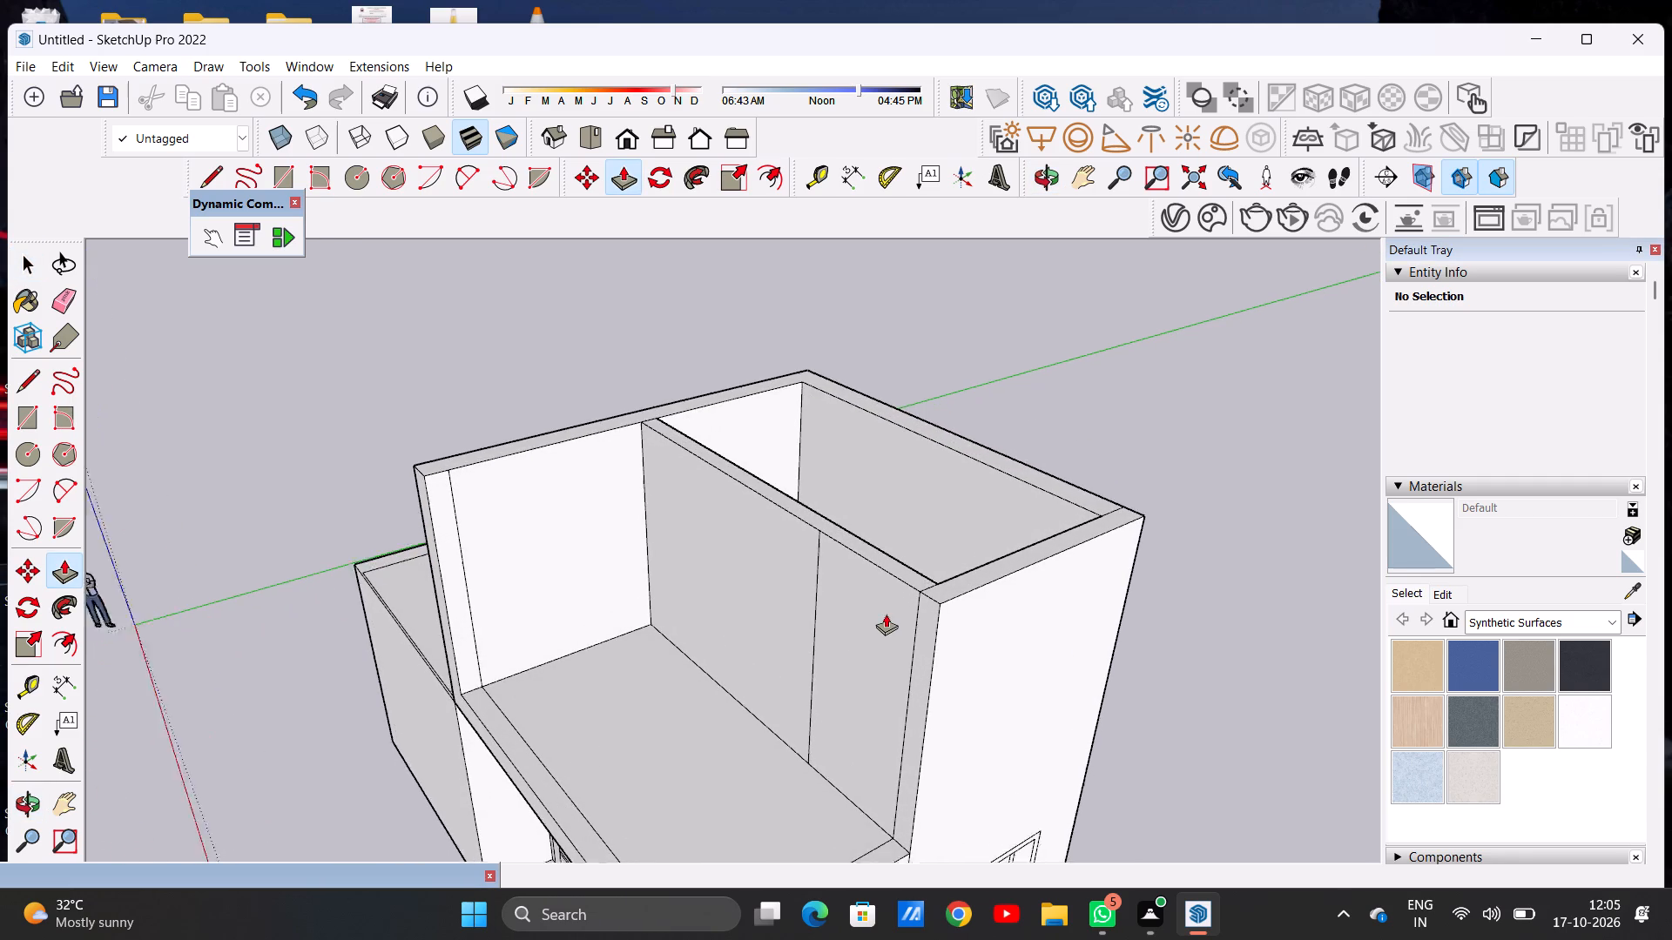
scroll(942, 522, down, 8)
scroll(912, 565, up, 11)
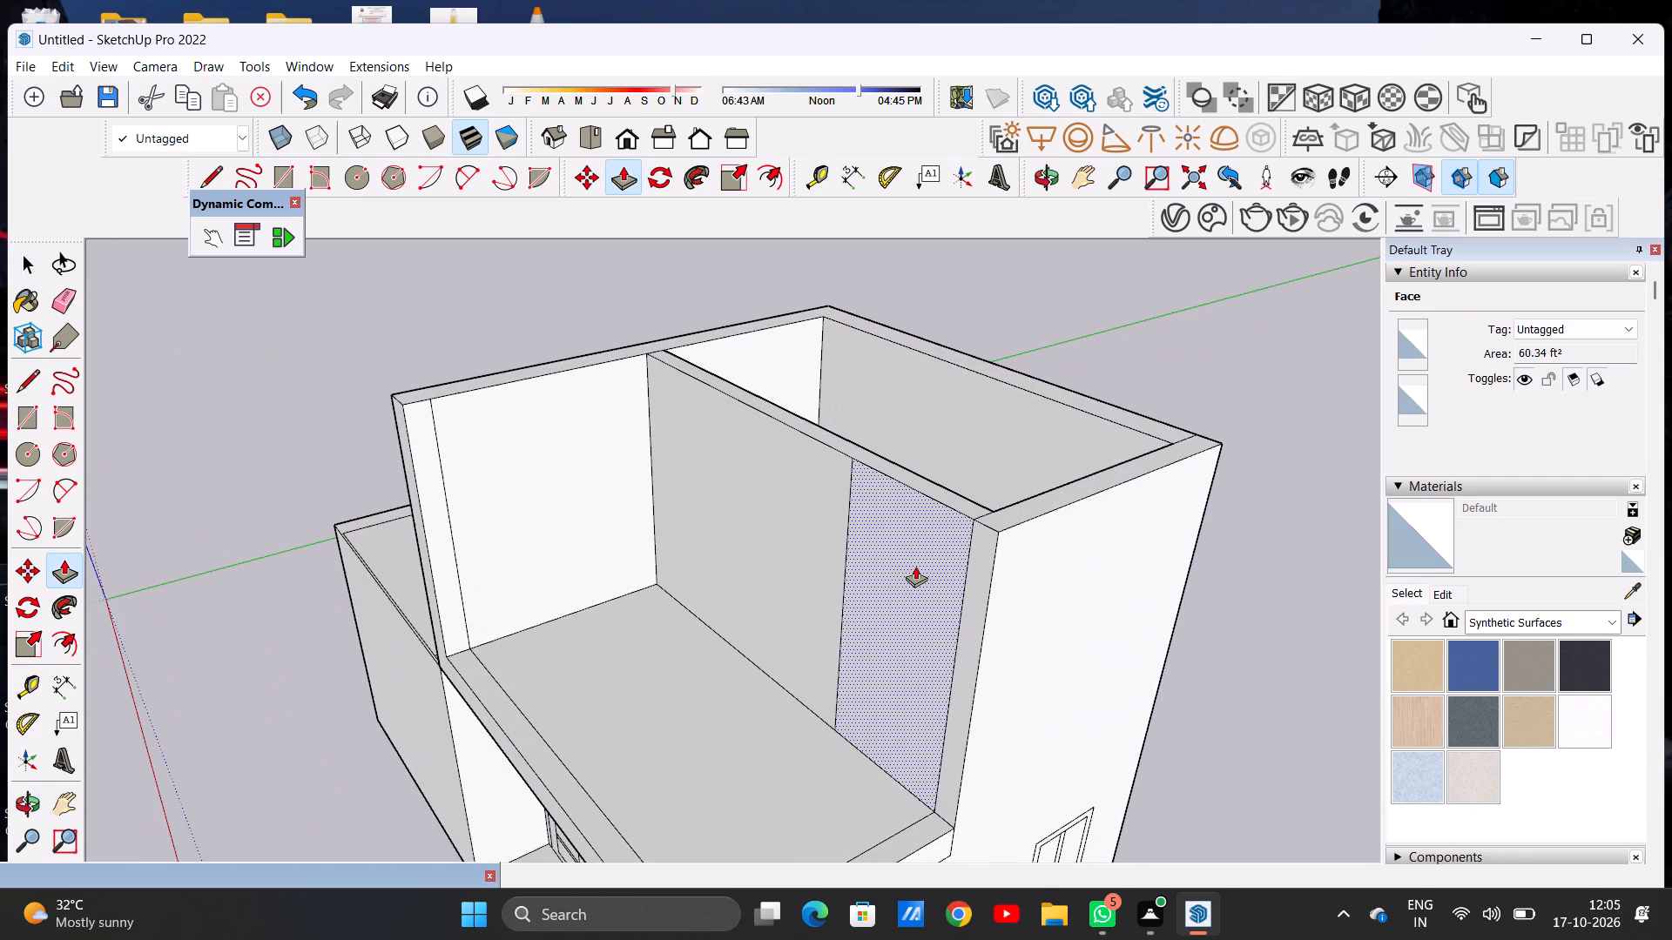
click(915, 566)
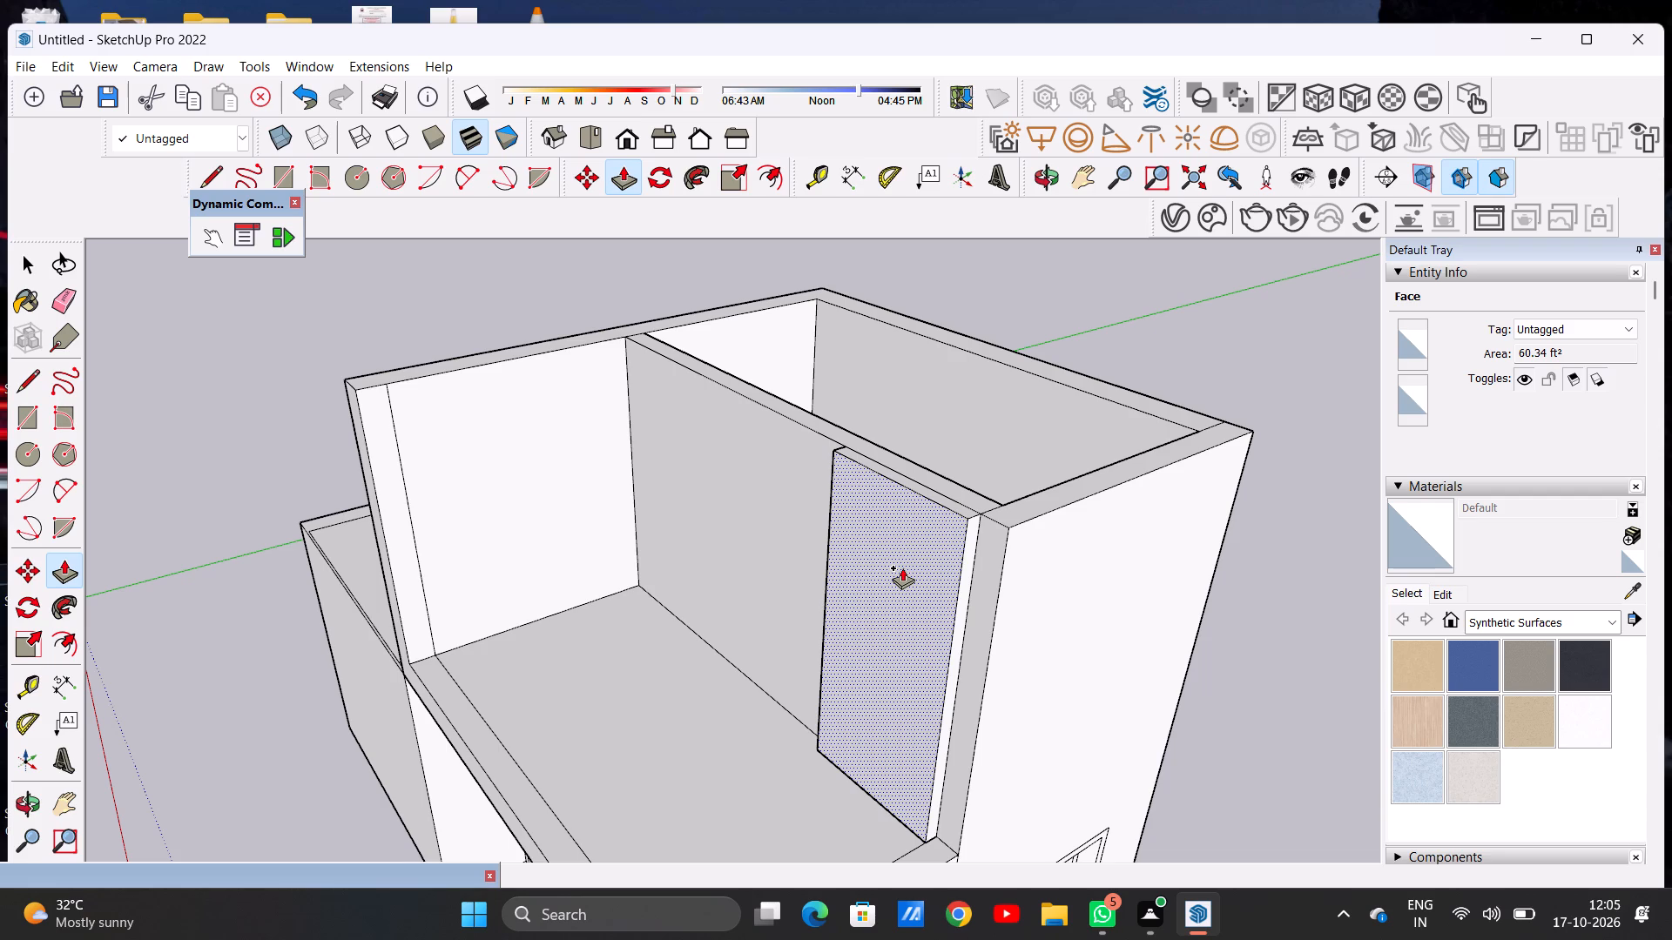
click(904, 564)
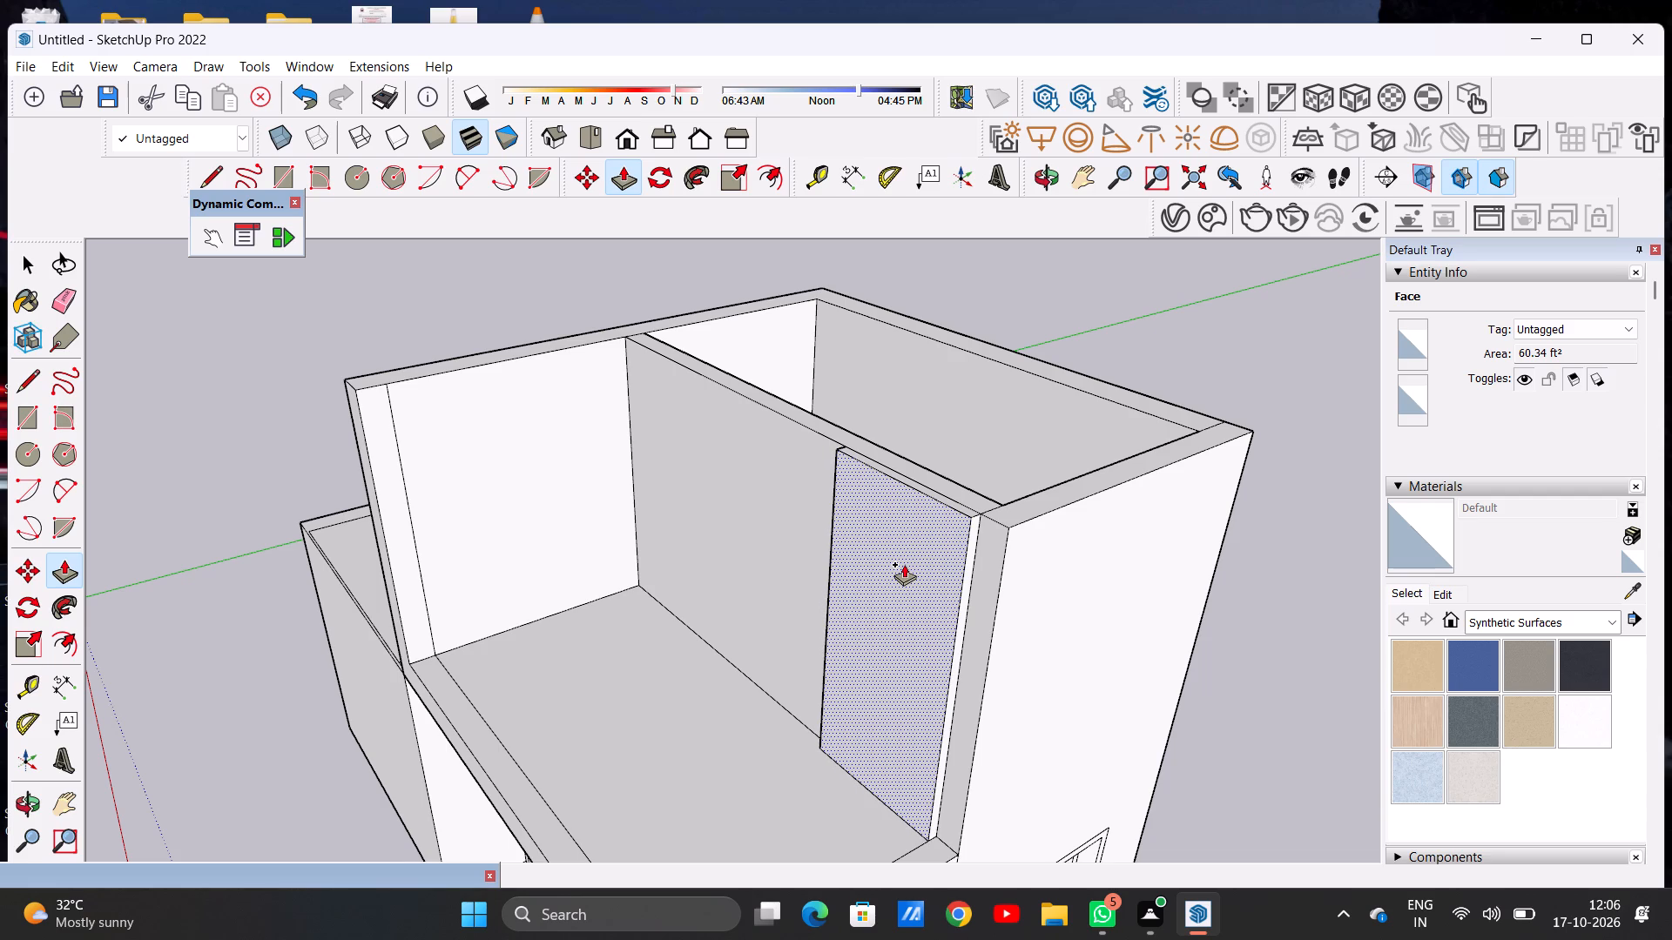
key(space)
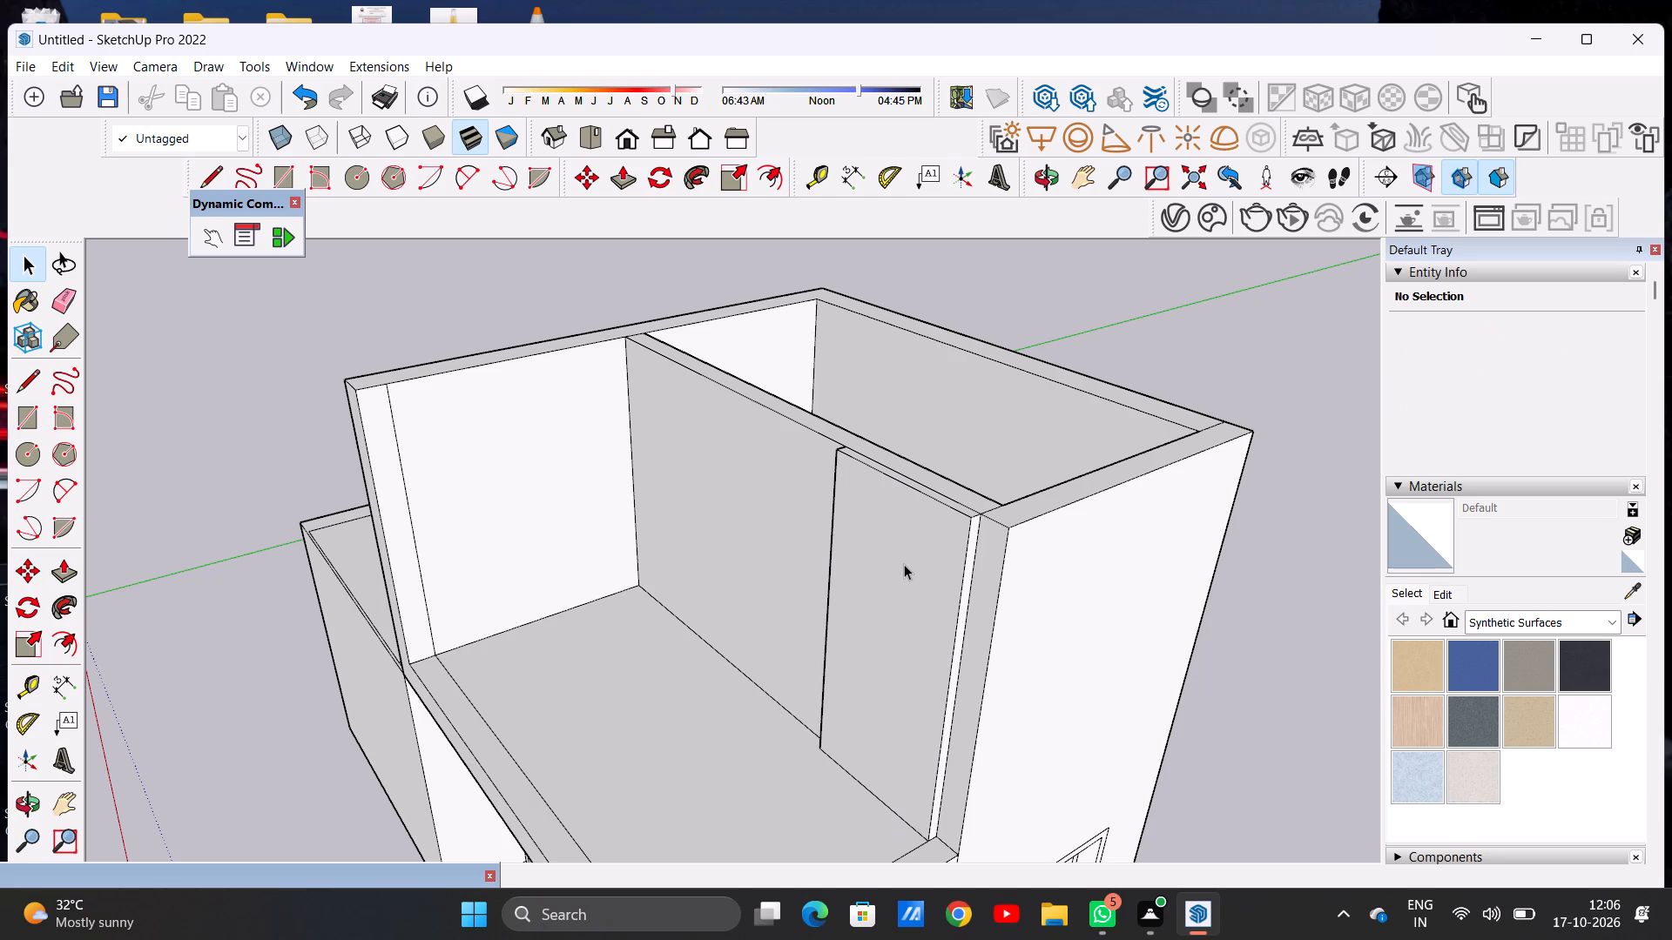
scroll(934, 555, down, 4)
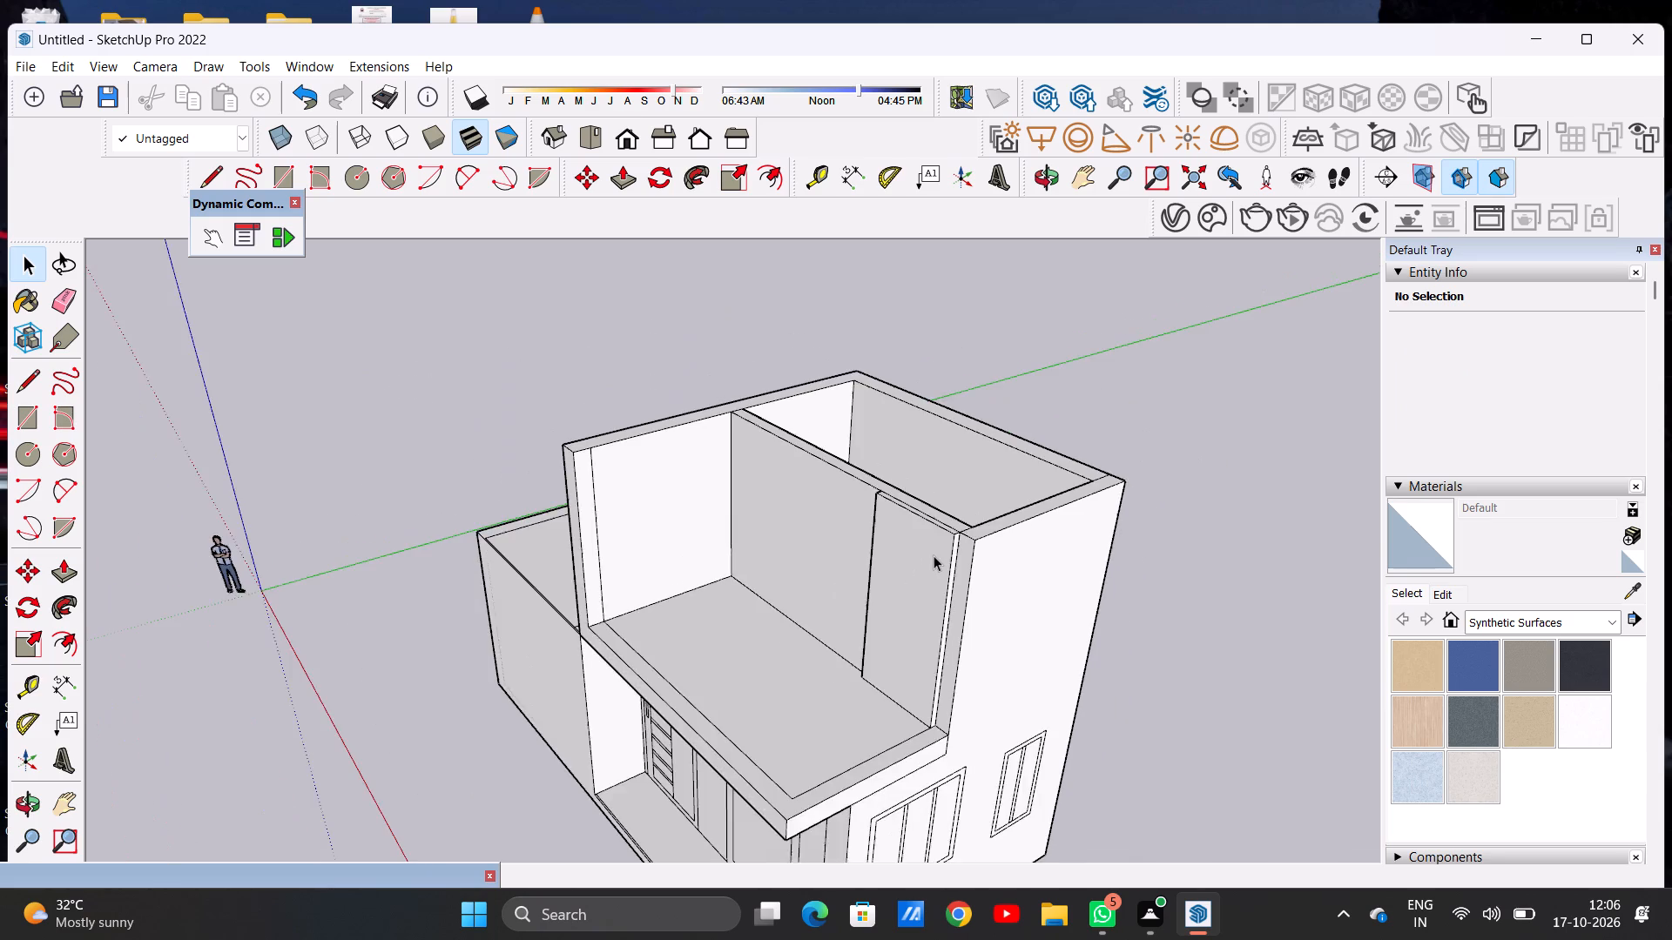
scroll(934, 555, down, 7)
scroll(915, 639, up, 5)
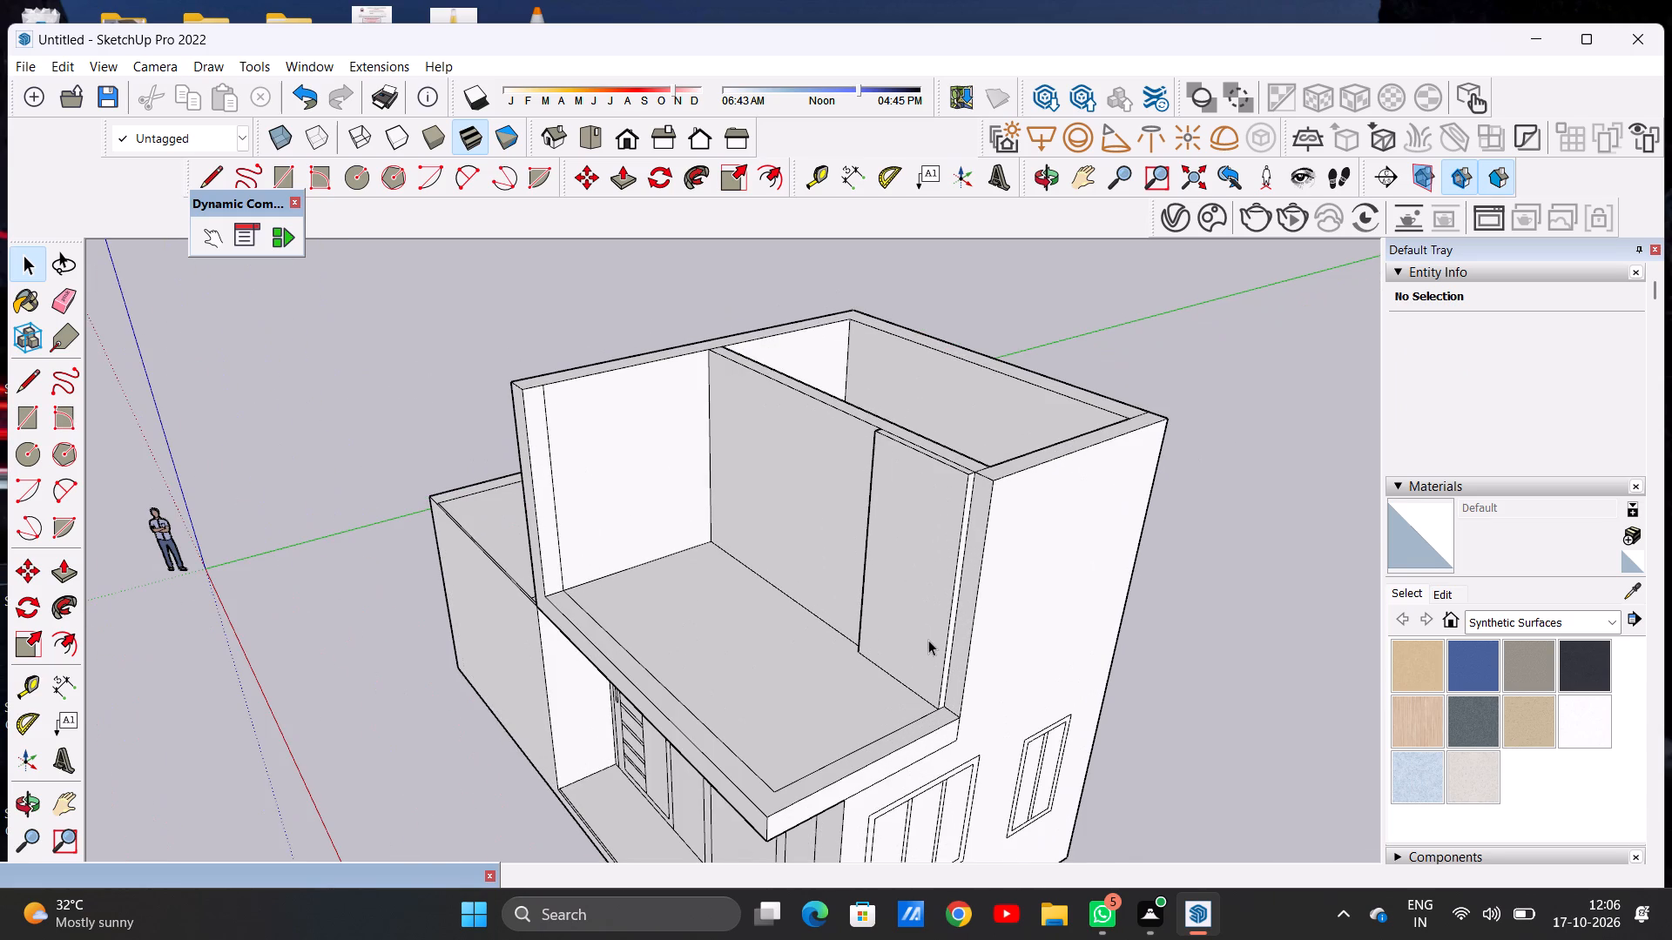
Push/Pull the narrow front end face of the upper storey's shorter side wall slightly forward, past the adjoining panel.
key(p)
scroll(981, 492, up, 2)
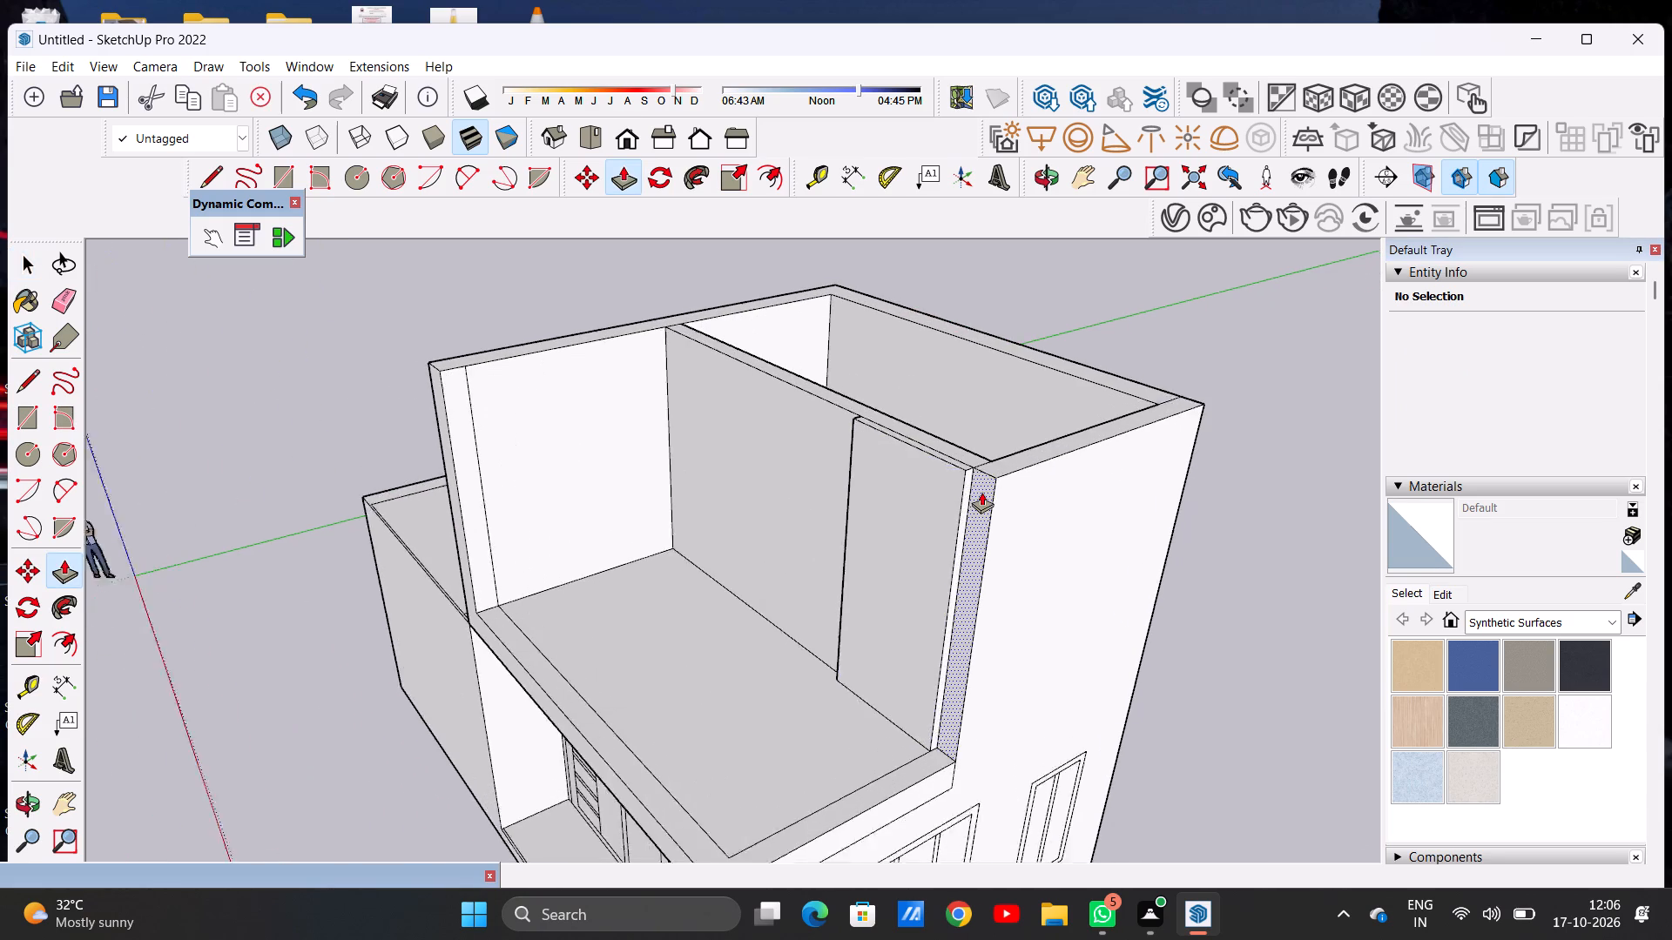
scroll(981, 492, up, 3)
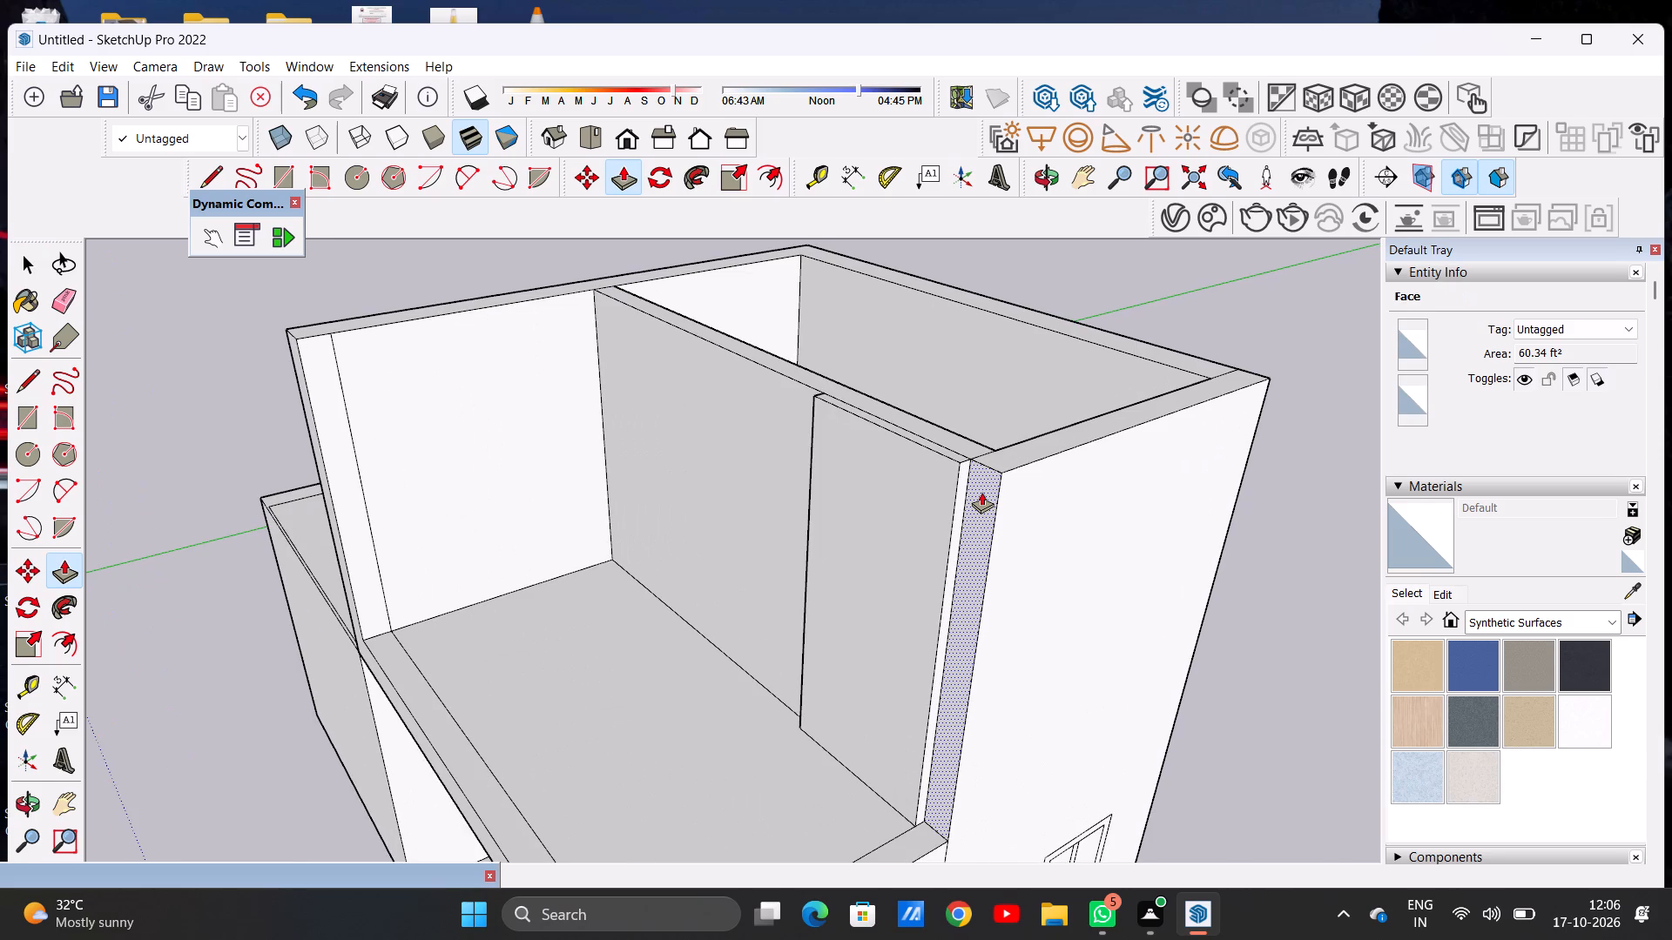
click(981, 492)
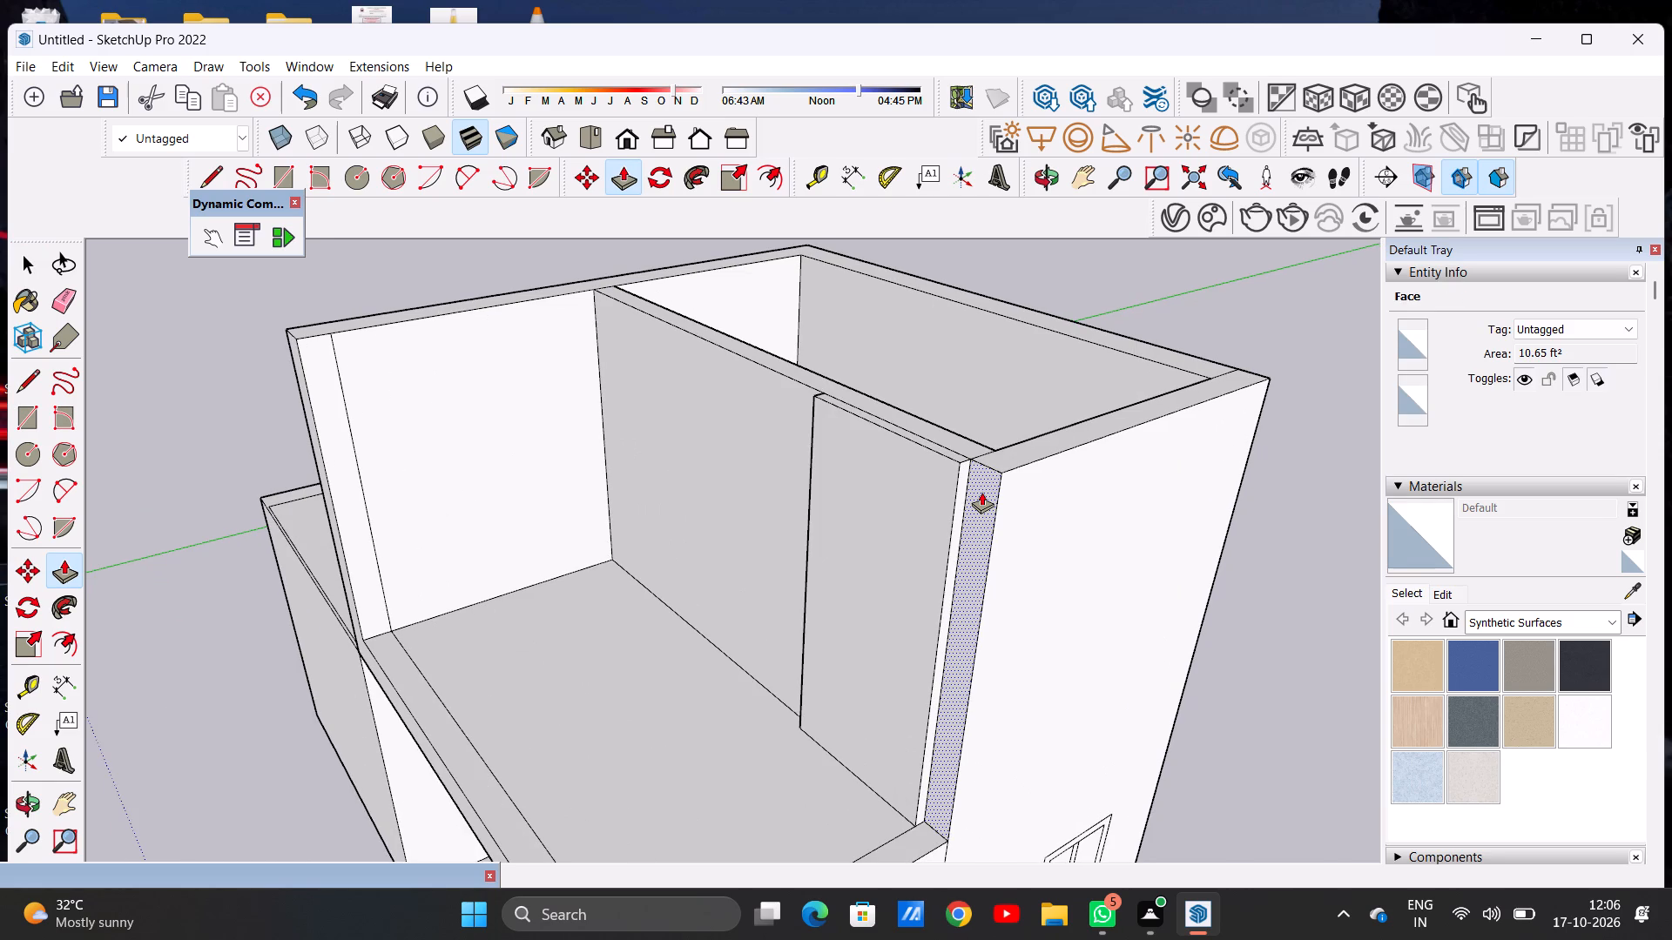
click(969, 501)
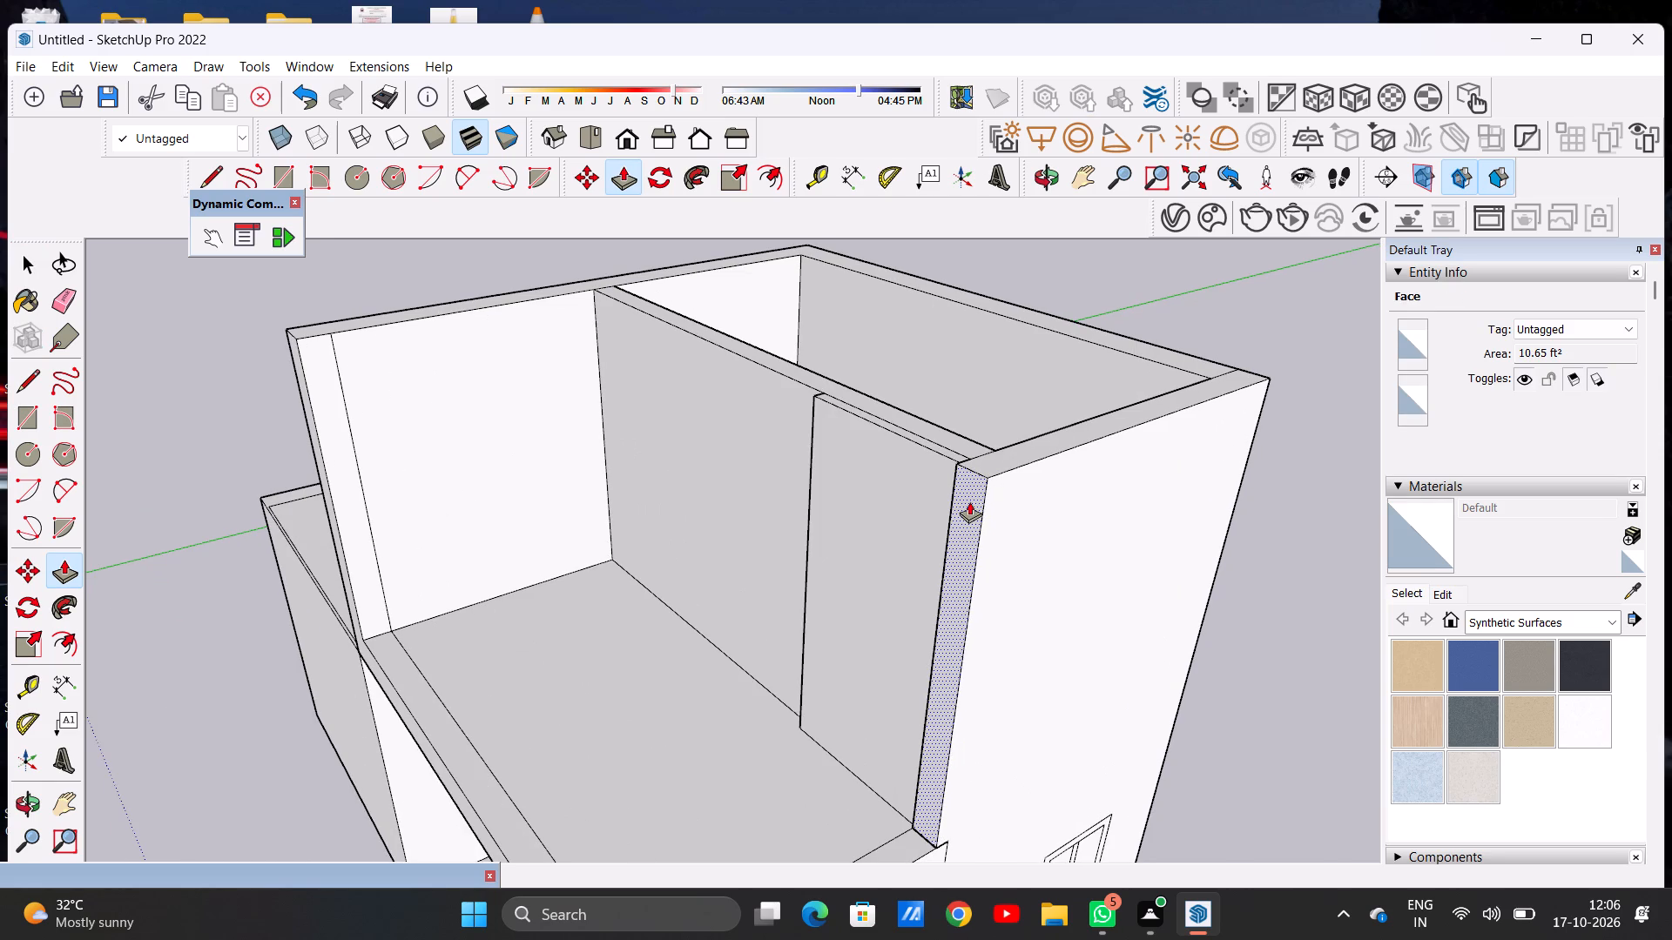
key(space)
Push/Pull the full-height panel beside the shorter side wall farther forward from the recessed front wall.
scroll(968, 520, down, 8)
middle_drag(737, 744, 918, 676)
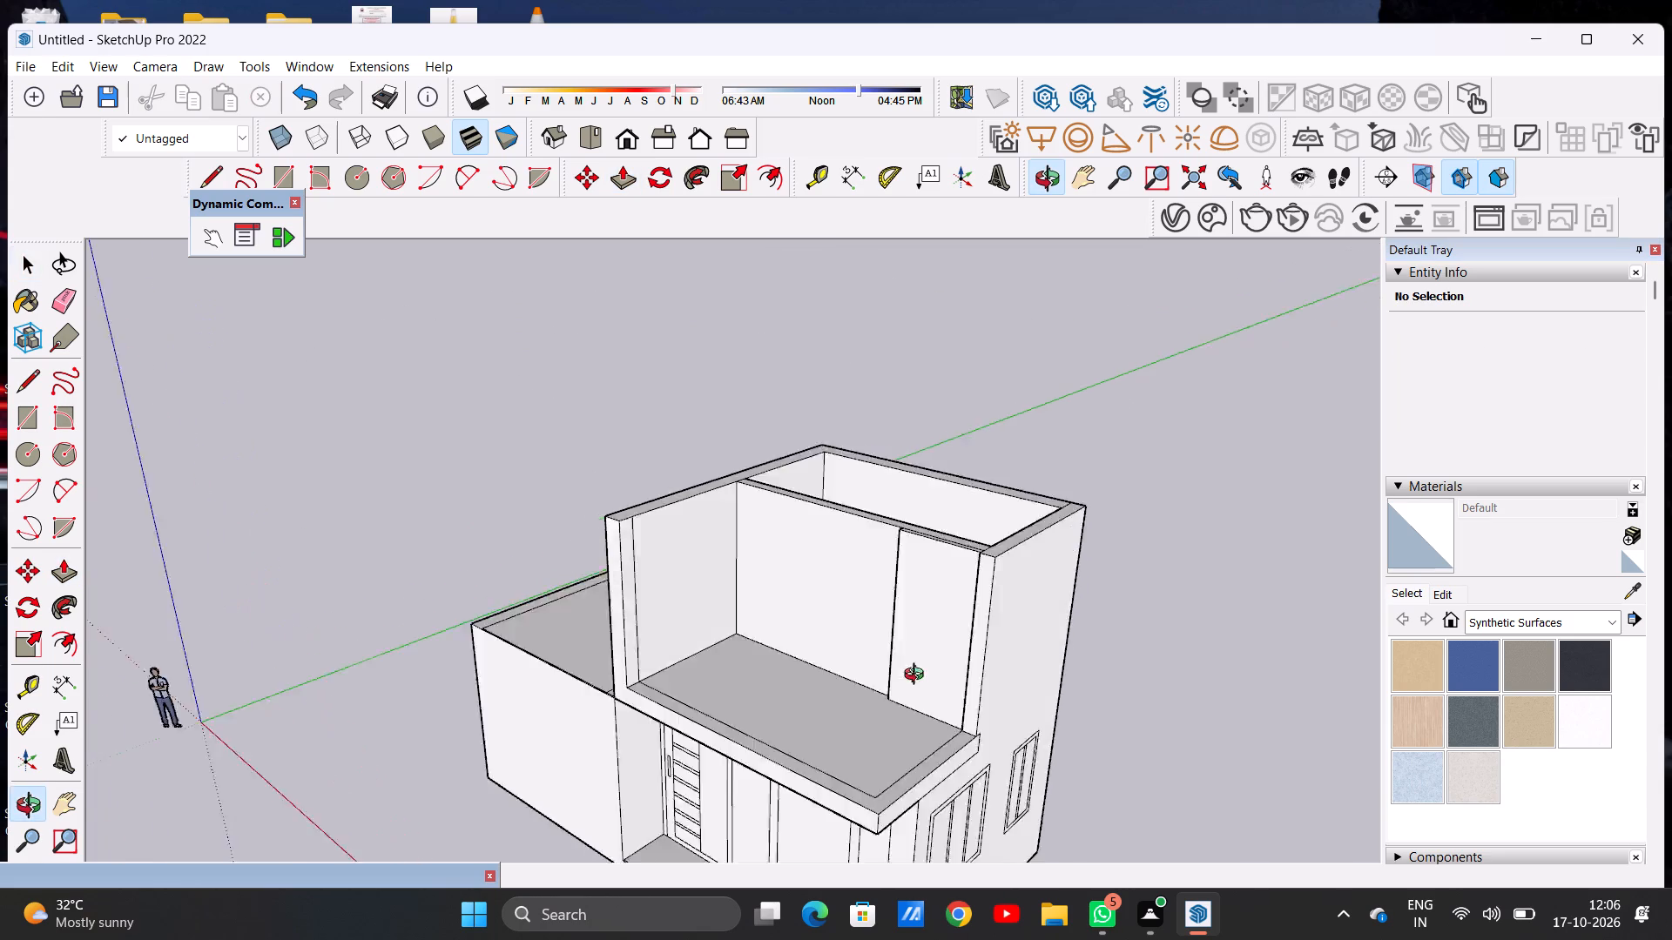
middle_drag(918, 676, 1089, 639)
middle_click(1089, 639)
middle_click(1089, 639)
scroll(892, 533, down, 5)
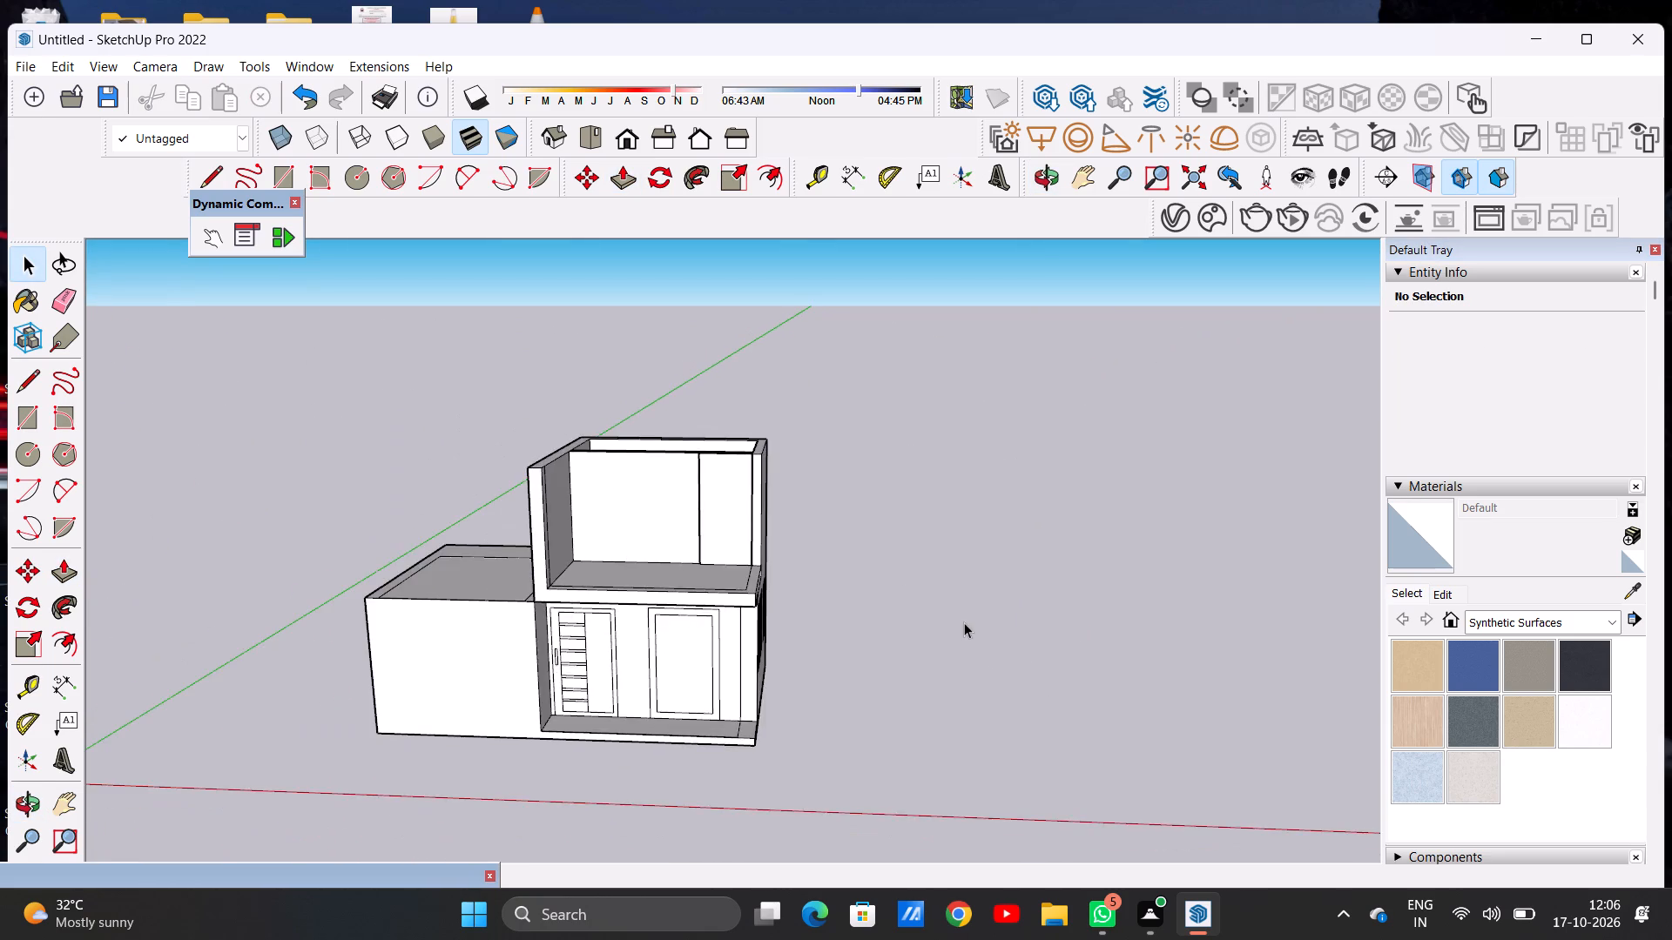
scroll(962, 624, down, 5)
scroll(714, 540, up, 5)
middle_drag(693, 494, 881, 478)
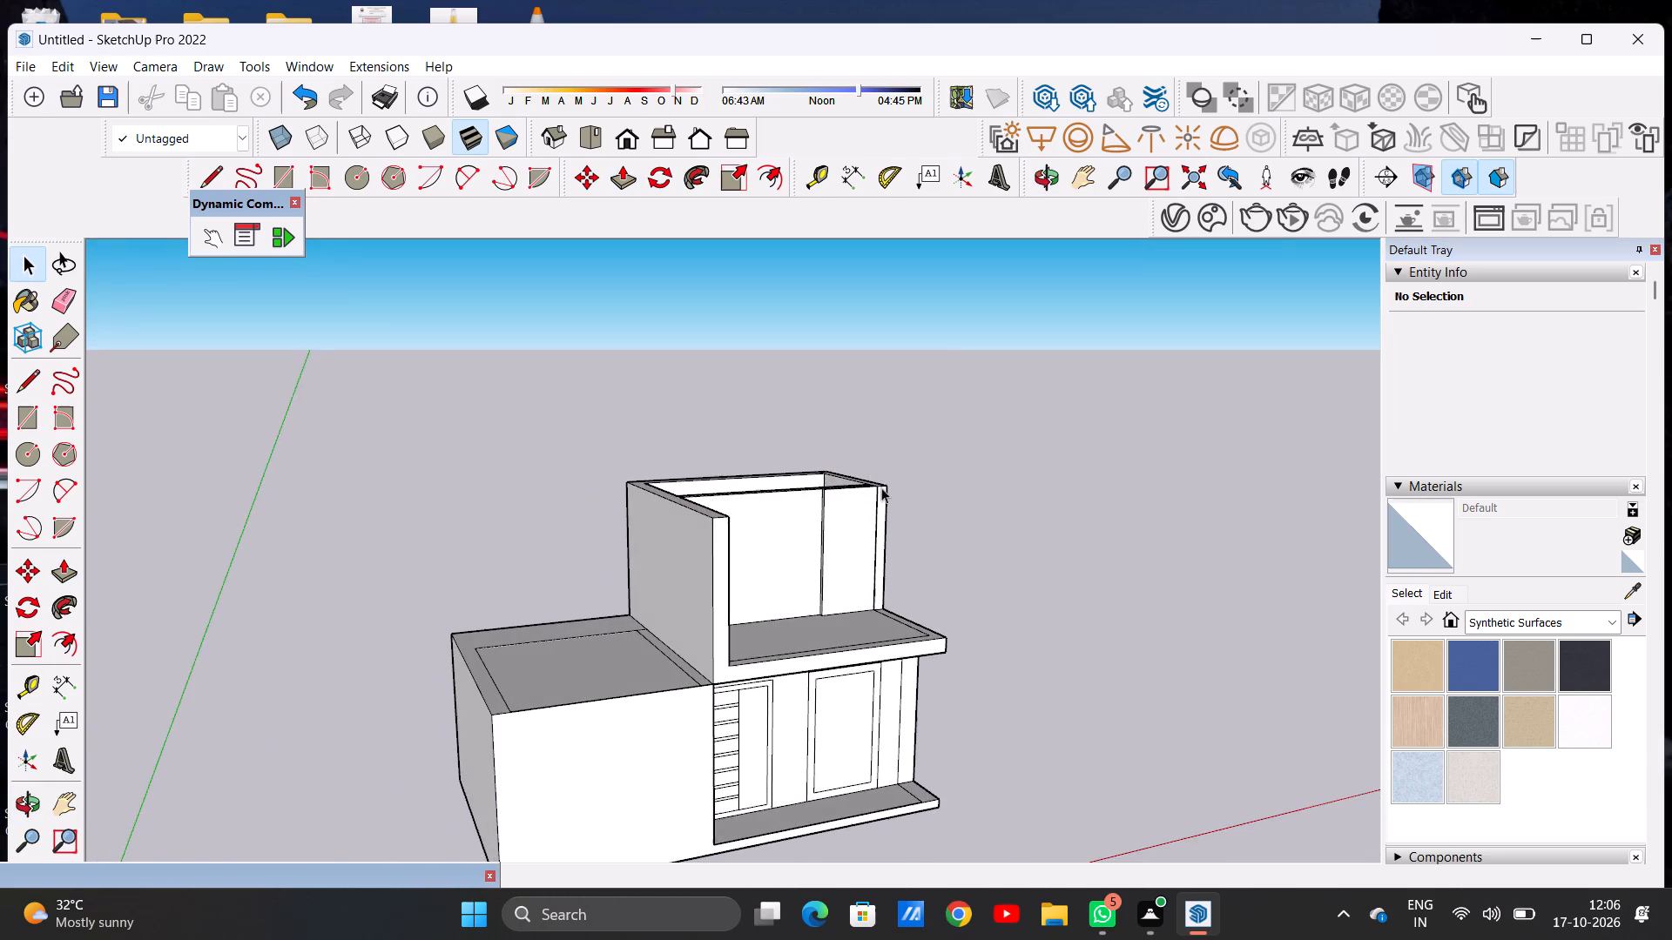
scroll(860, 523, up, 8)
middle_drag(817, 520, 914, 575)
scroll(869, 547, up, 2)
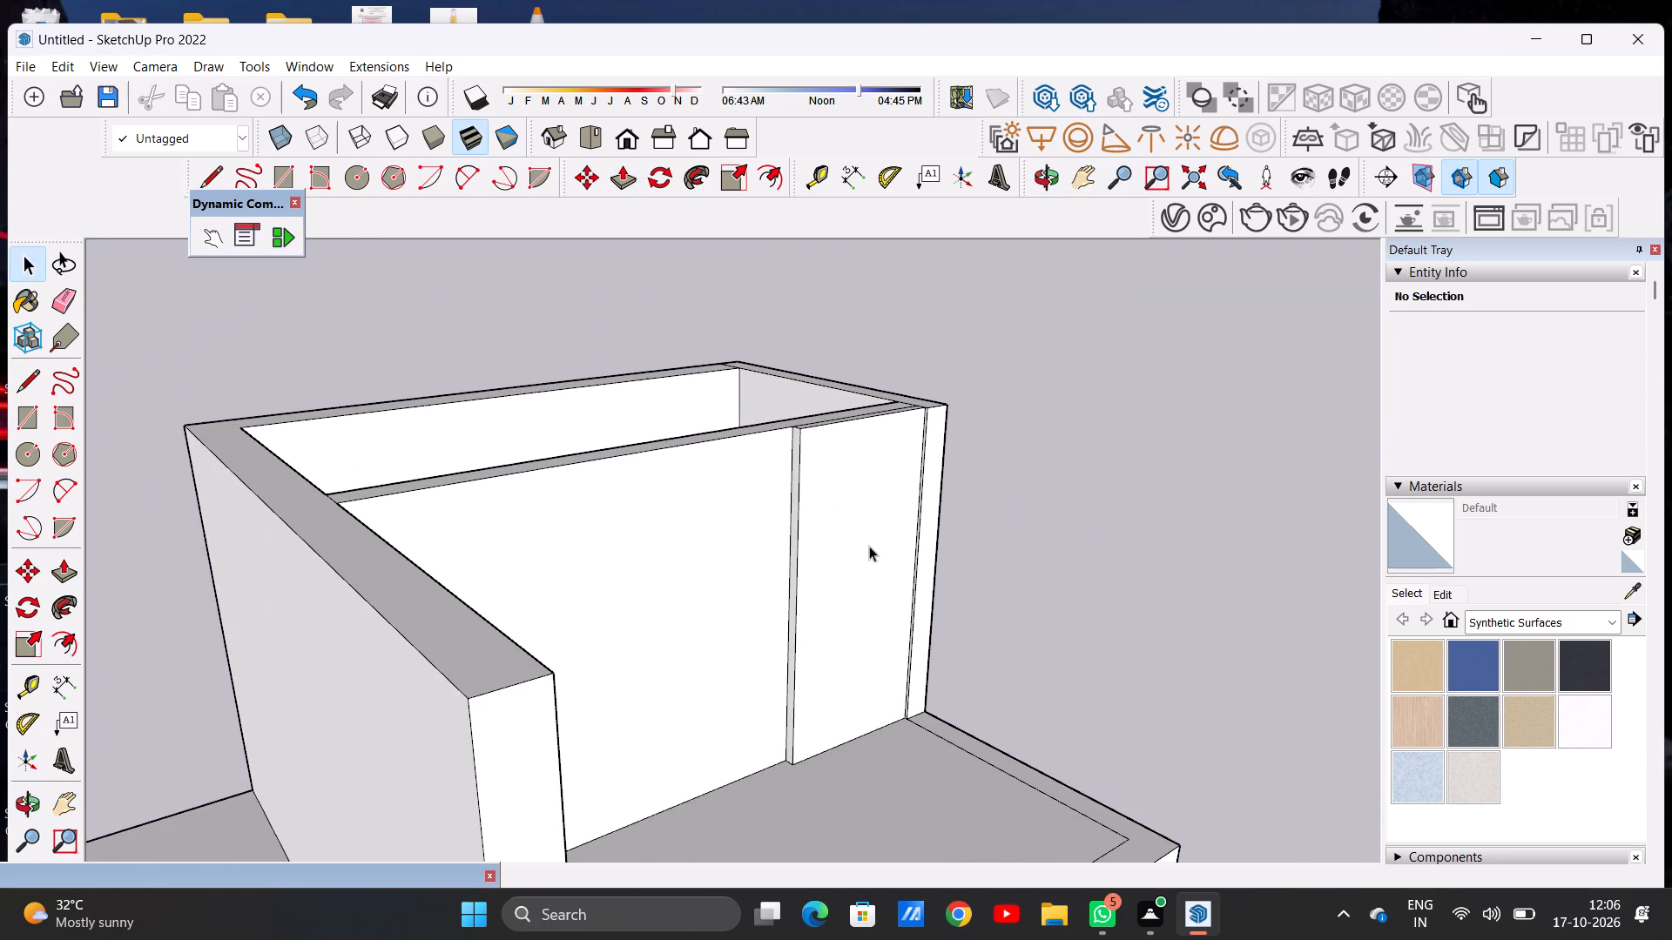
key(p)
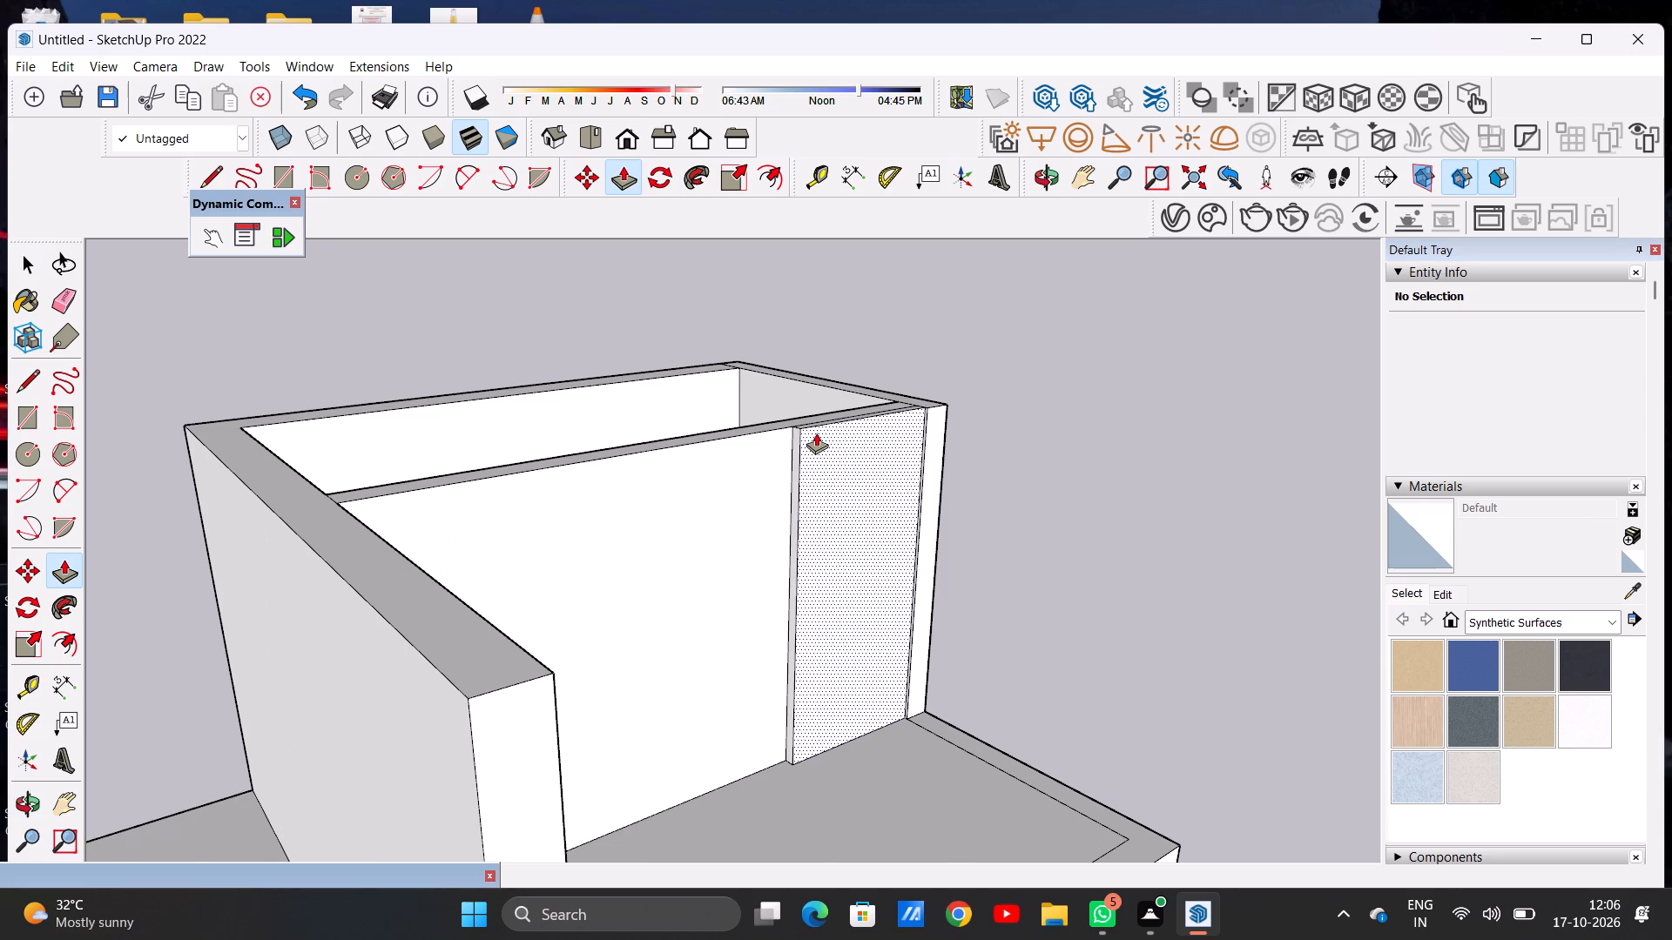
scroll(817, 431, up, 3)
click(819, 432)
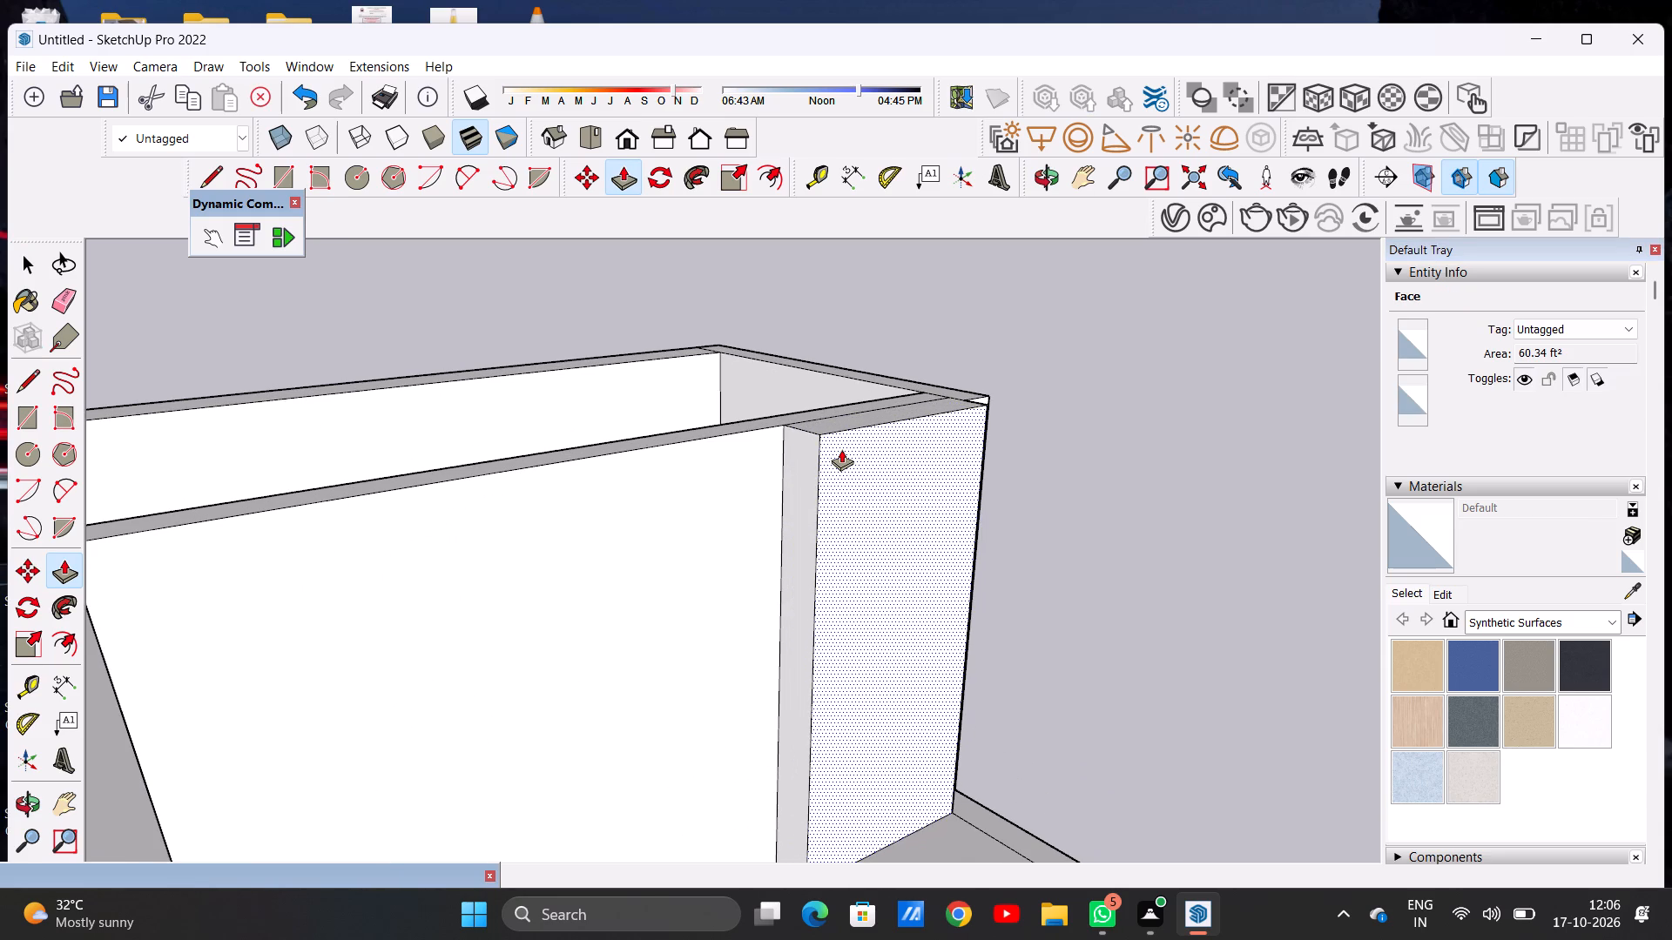
click(841, 449)
Push/Pull the shorter side wall's front end face farther forward so it projects beyond the deepened panel.
scroll(765, 451, down, 15)
middle_drag(913, 481, 293, 519)
scroll(836, 560, up, 9)
middle_drag(748, 502, 728, 567)
scroll(738, 511, up, 2)
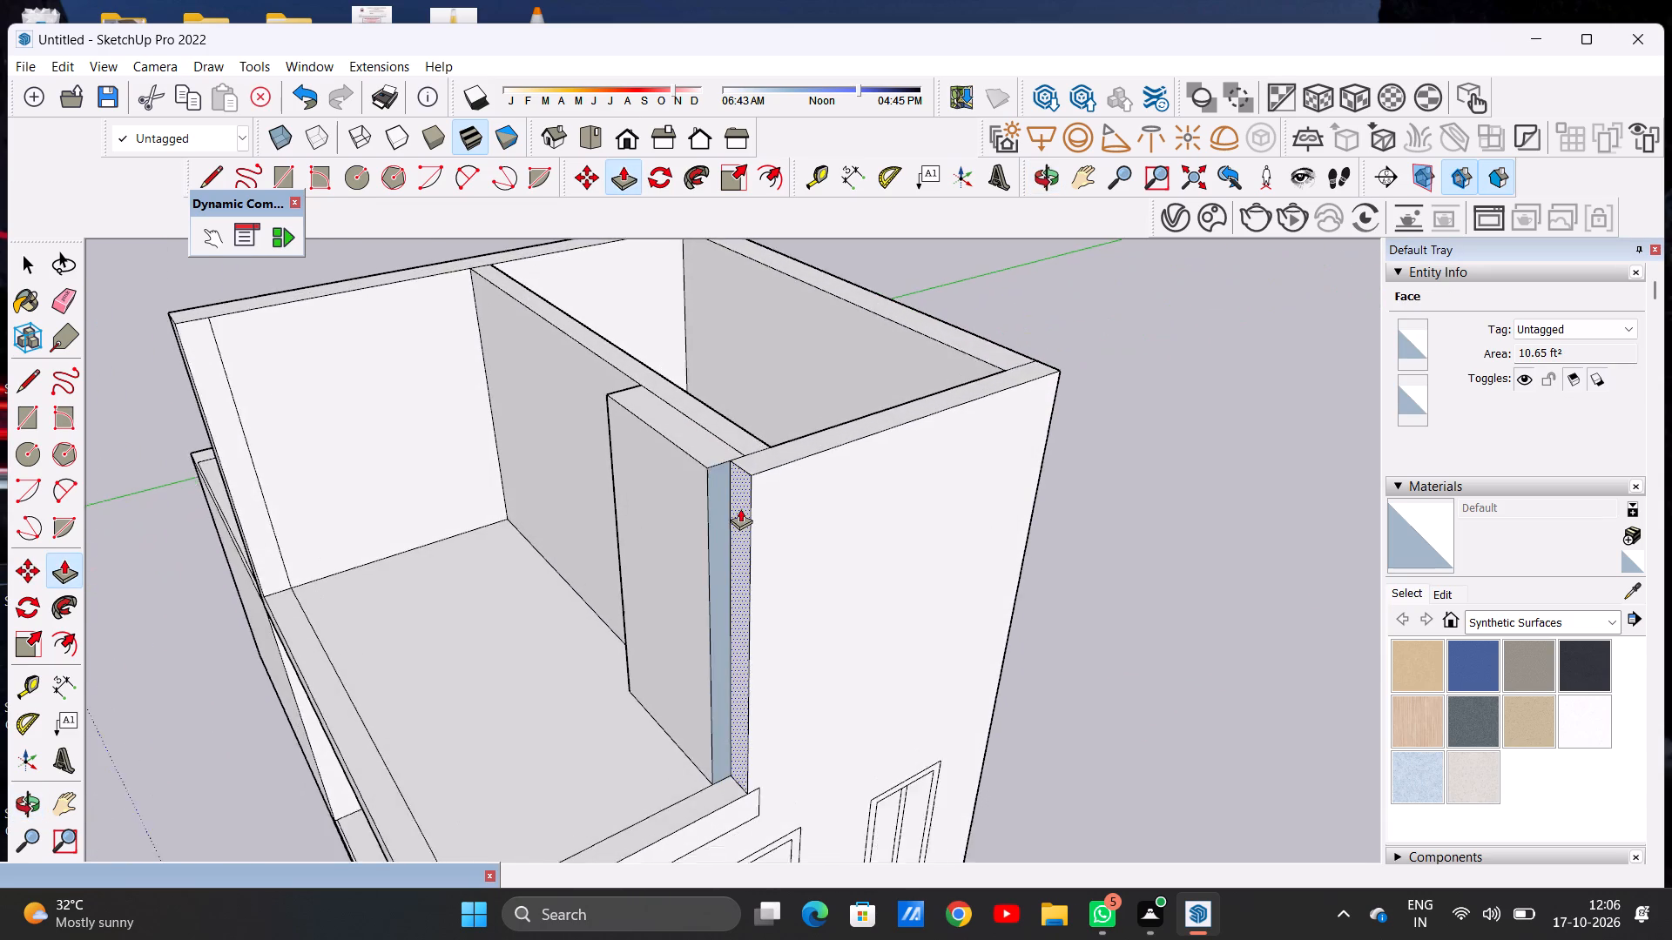
scroll(740, 508, up, 4)
click(735, 486)
scroll(692, 494, down, 6)
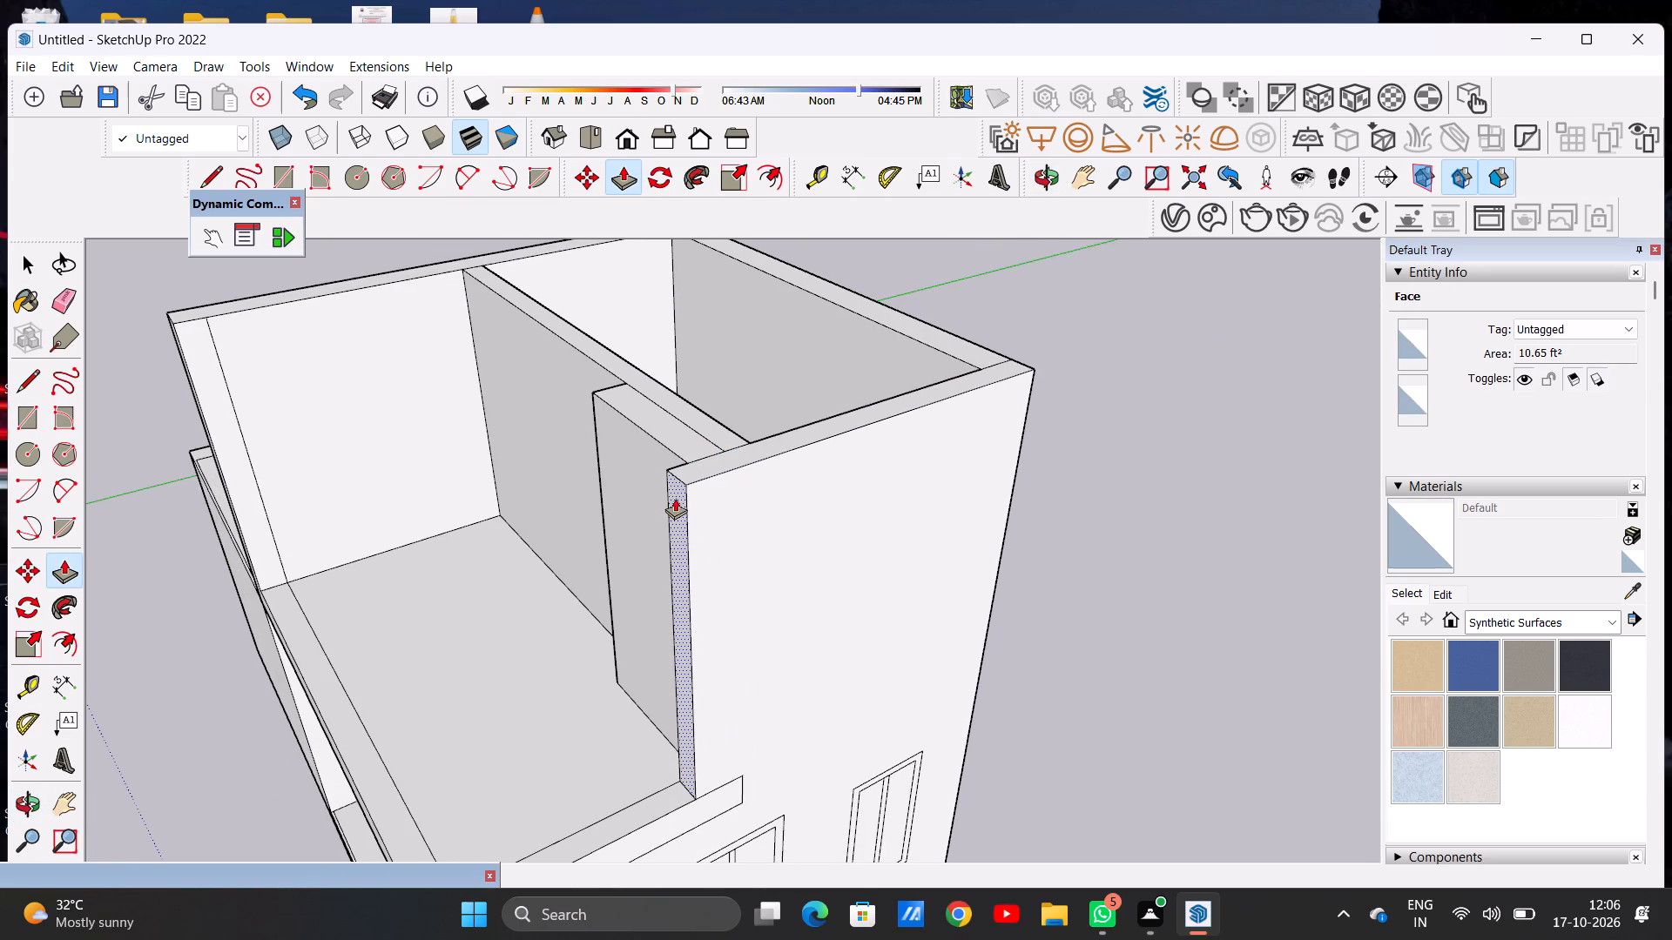
click(675, 498)
key(space)
Examine the upper storey's recessed front wall, projecting panel and side walls from the front, near and far.
scroll(684, 547, down, 5)
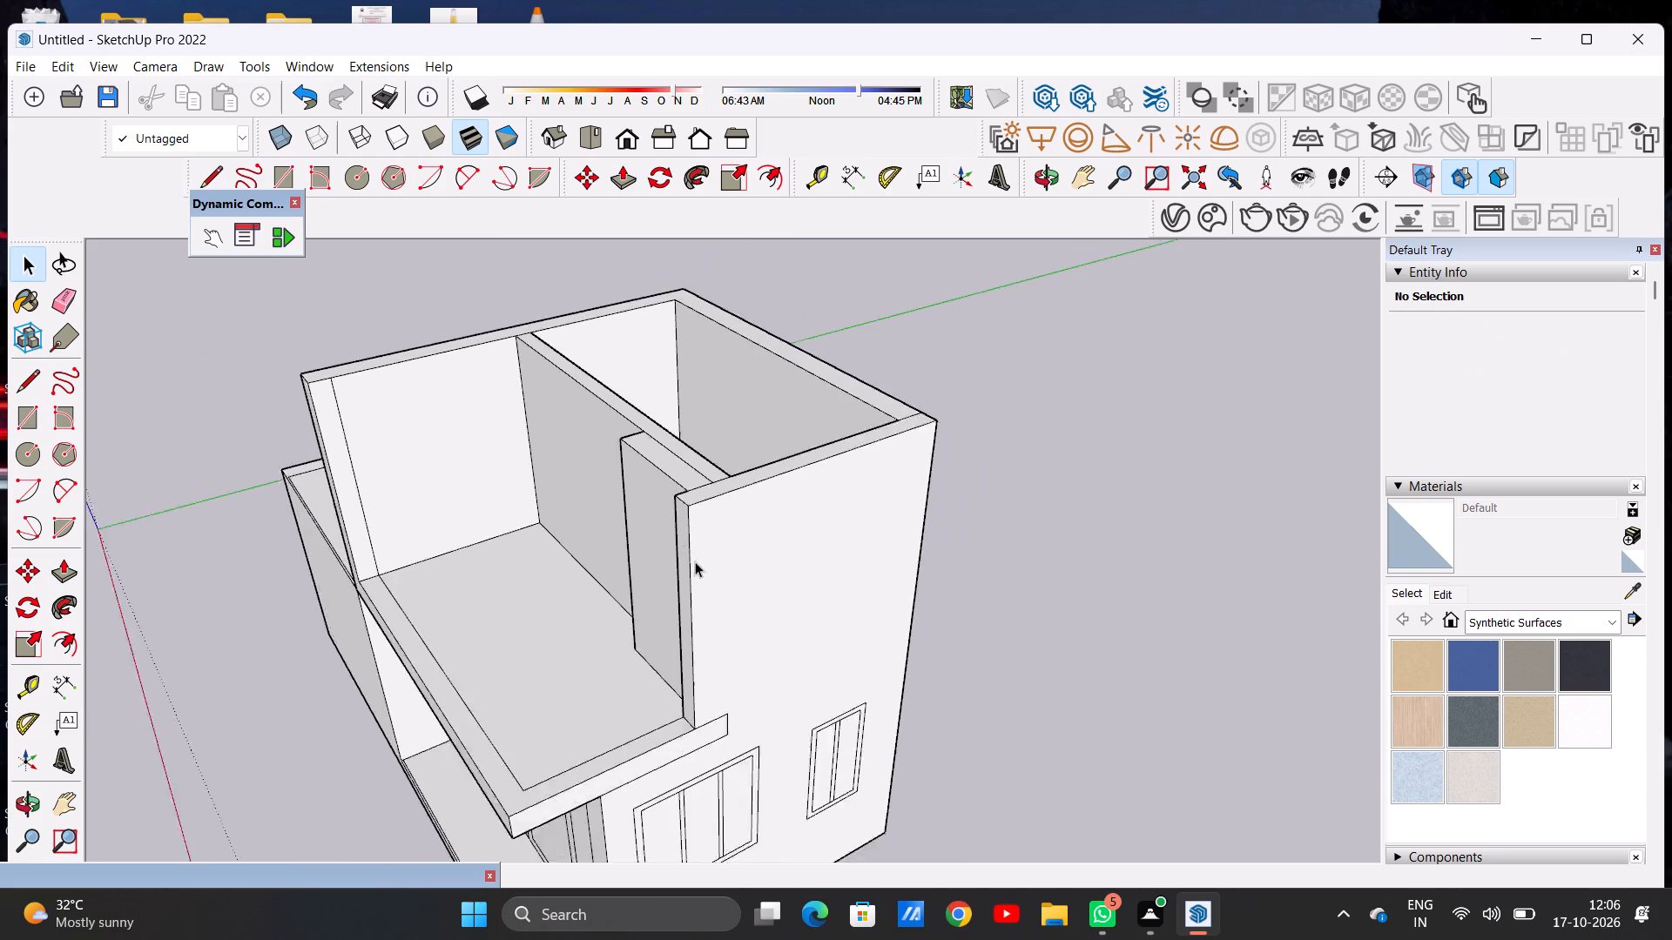
scroll(695, 561, down, 3)
middle_drag(581, 573, 1010, 513)
middle_drag(806, 522, 852, 504)
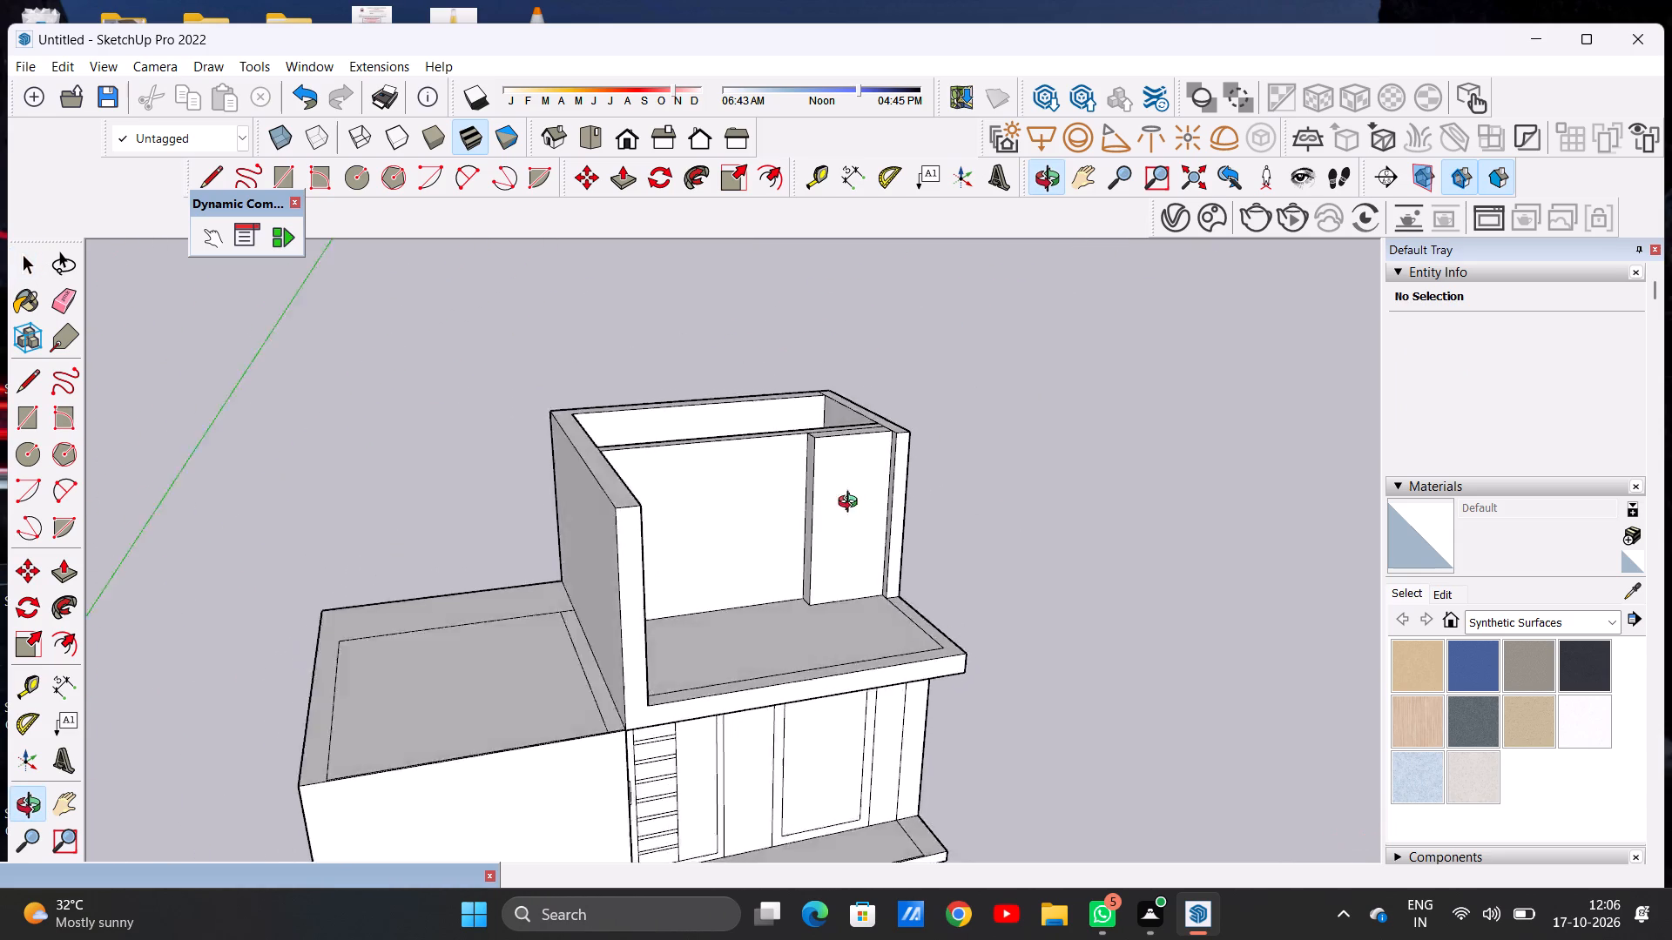
middle_drag(852, 504, 794, 492)
scroll(846, 557, down, 6)
scroll(873, 616, up, 6)
scroll(785, 622, down, 2)
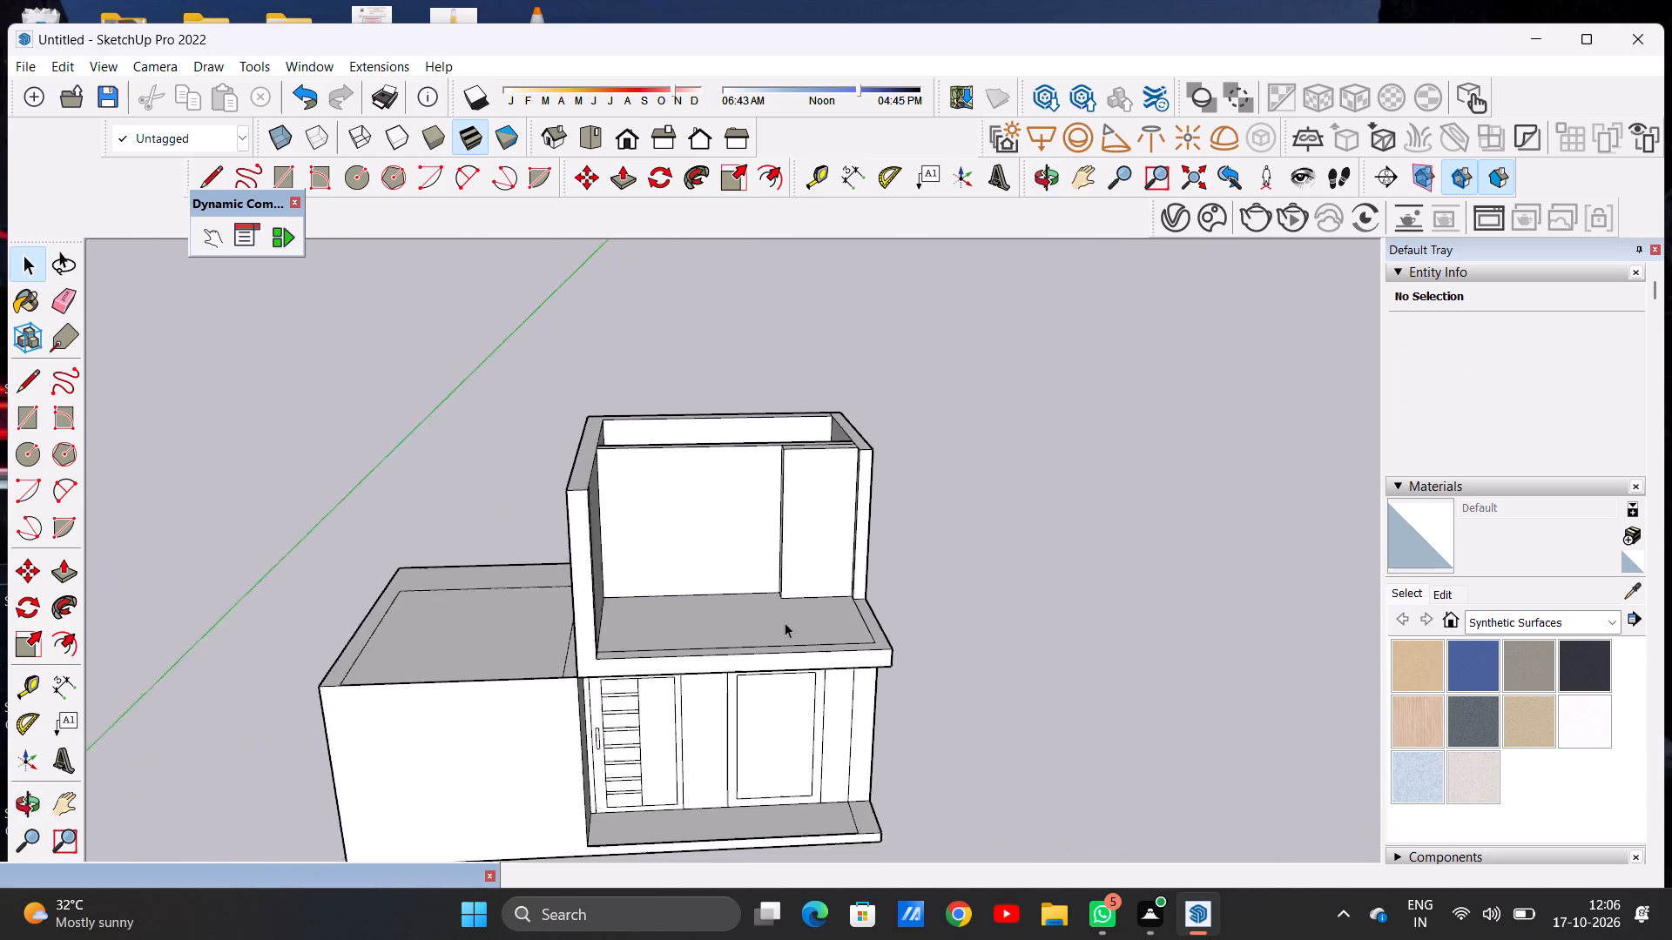
scroll(785, 622, down, 2)
scroll(791, 533, up, 5)
middle_drag(735, 573, 734, 480)
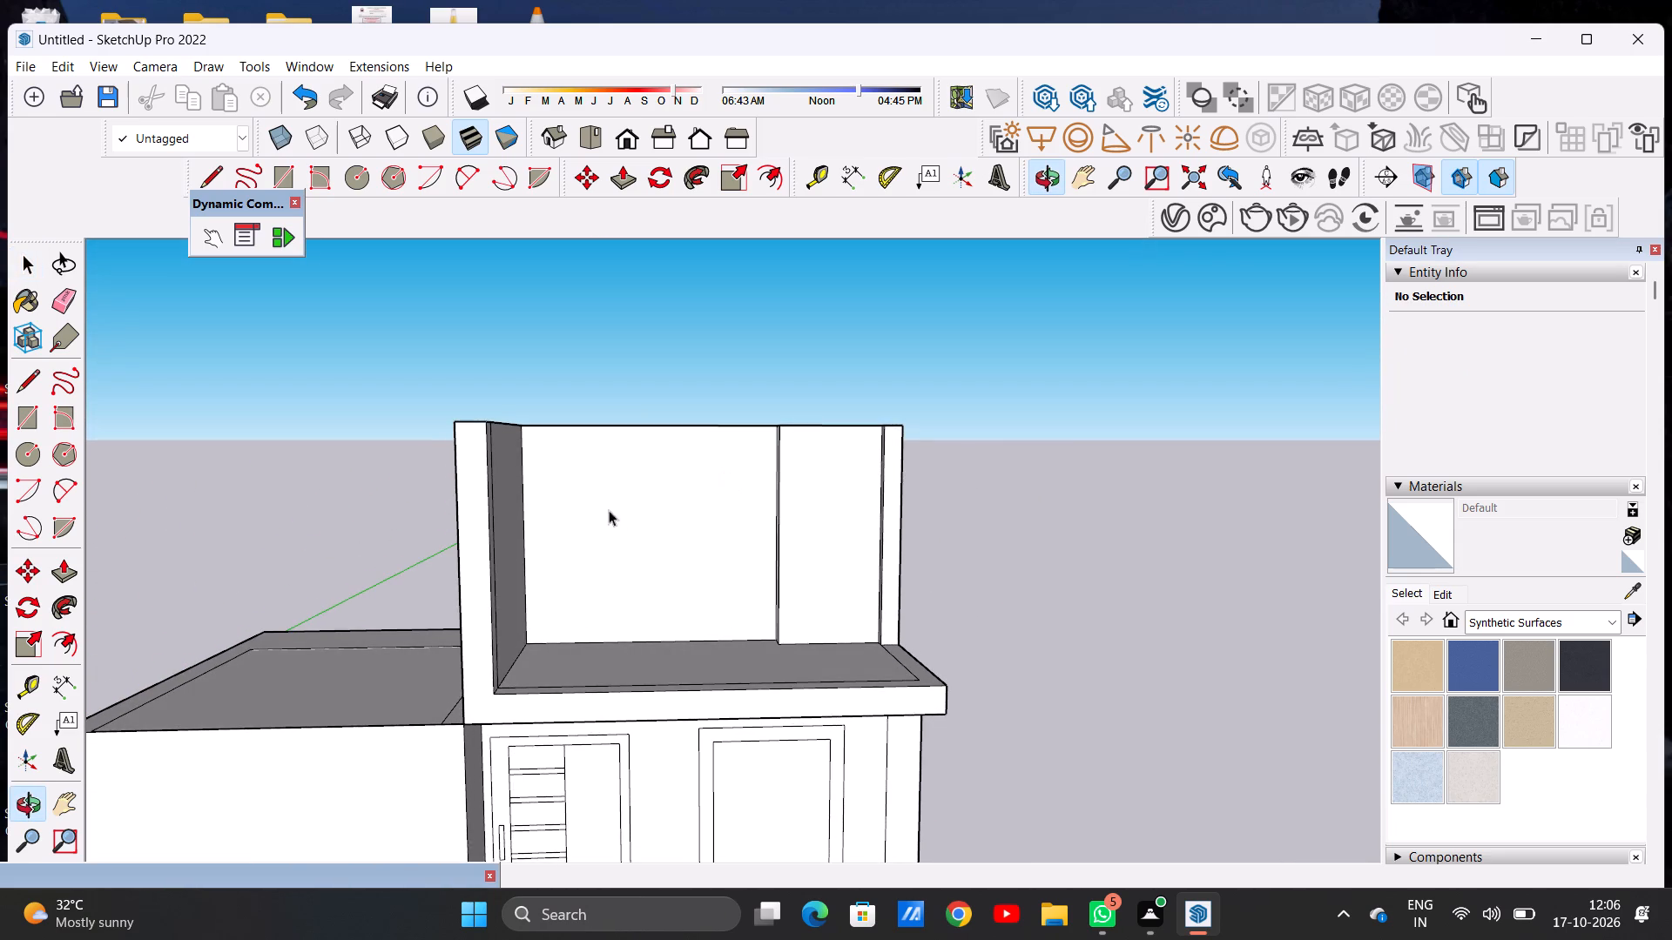
scroll(721, 522, up, 4)
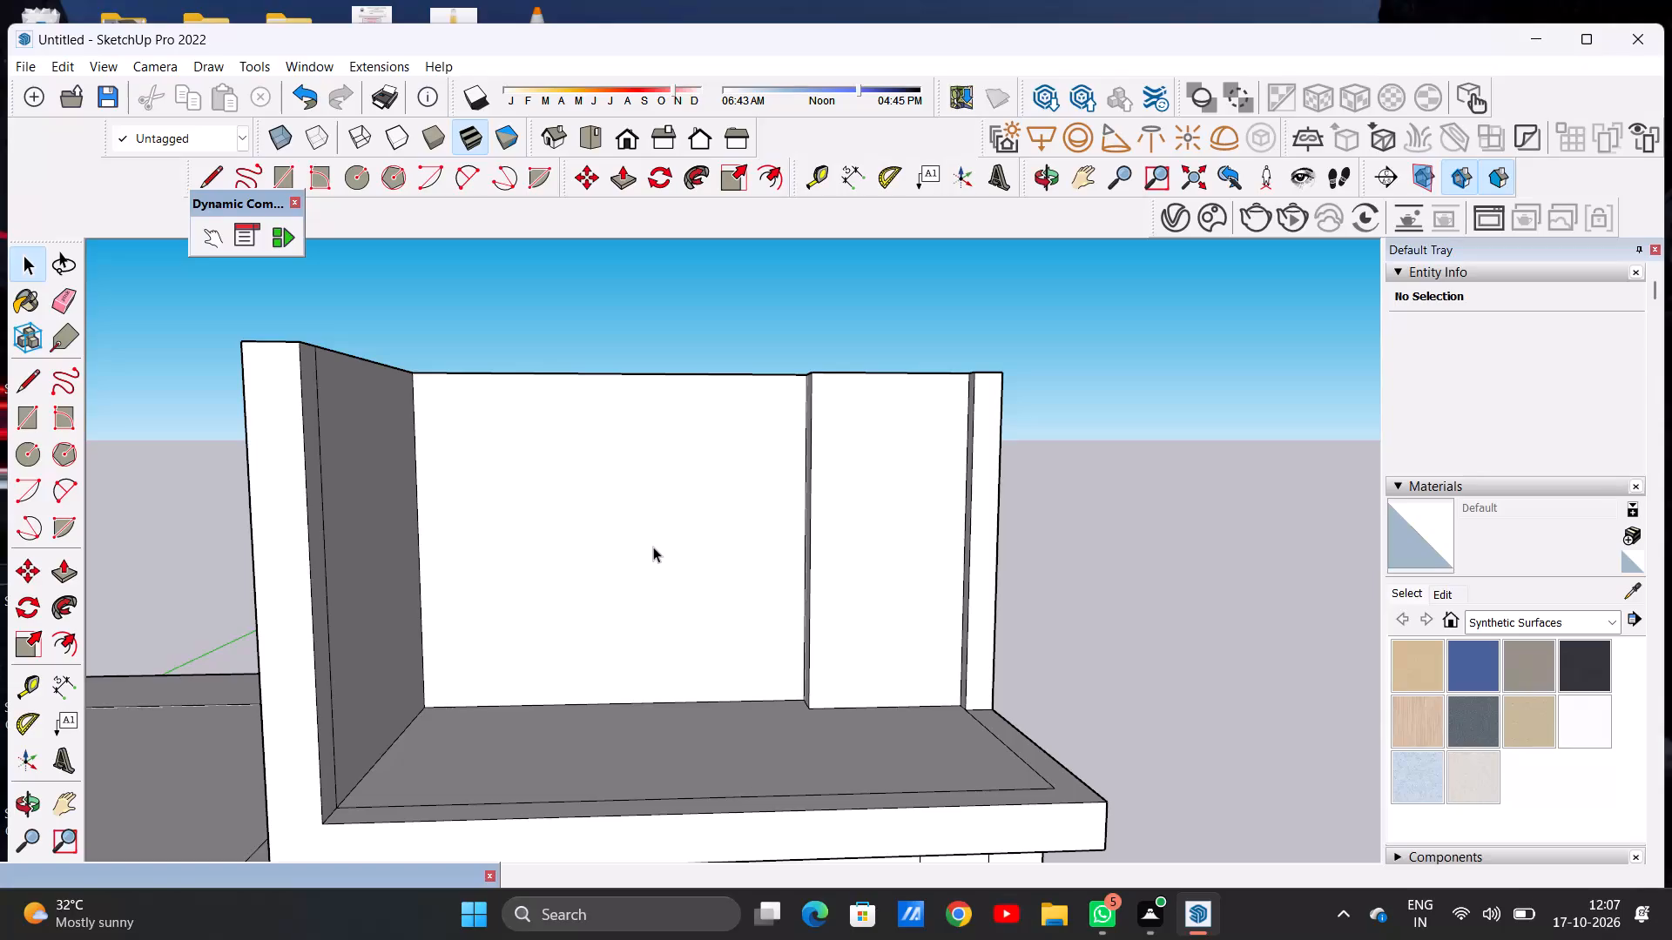
scroll(636, 570, down, 20)
scroll(606, 603, up, 5)
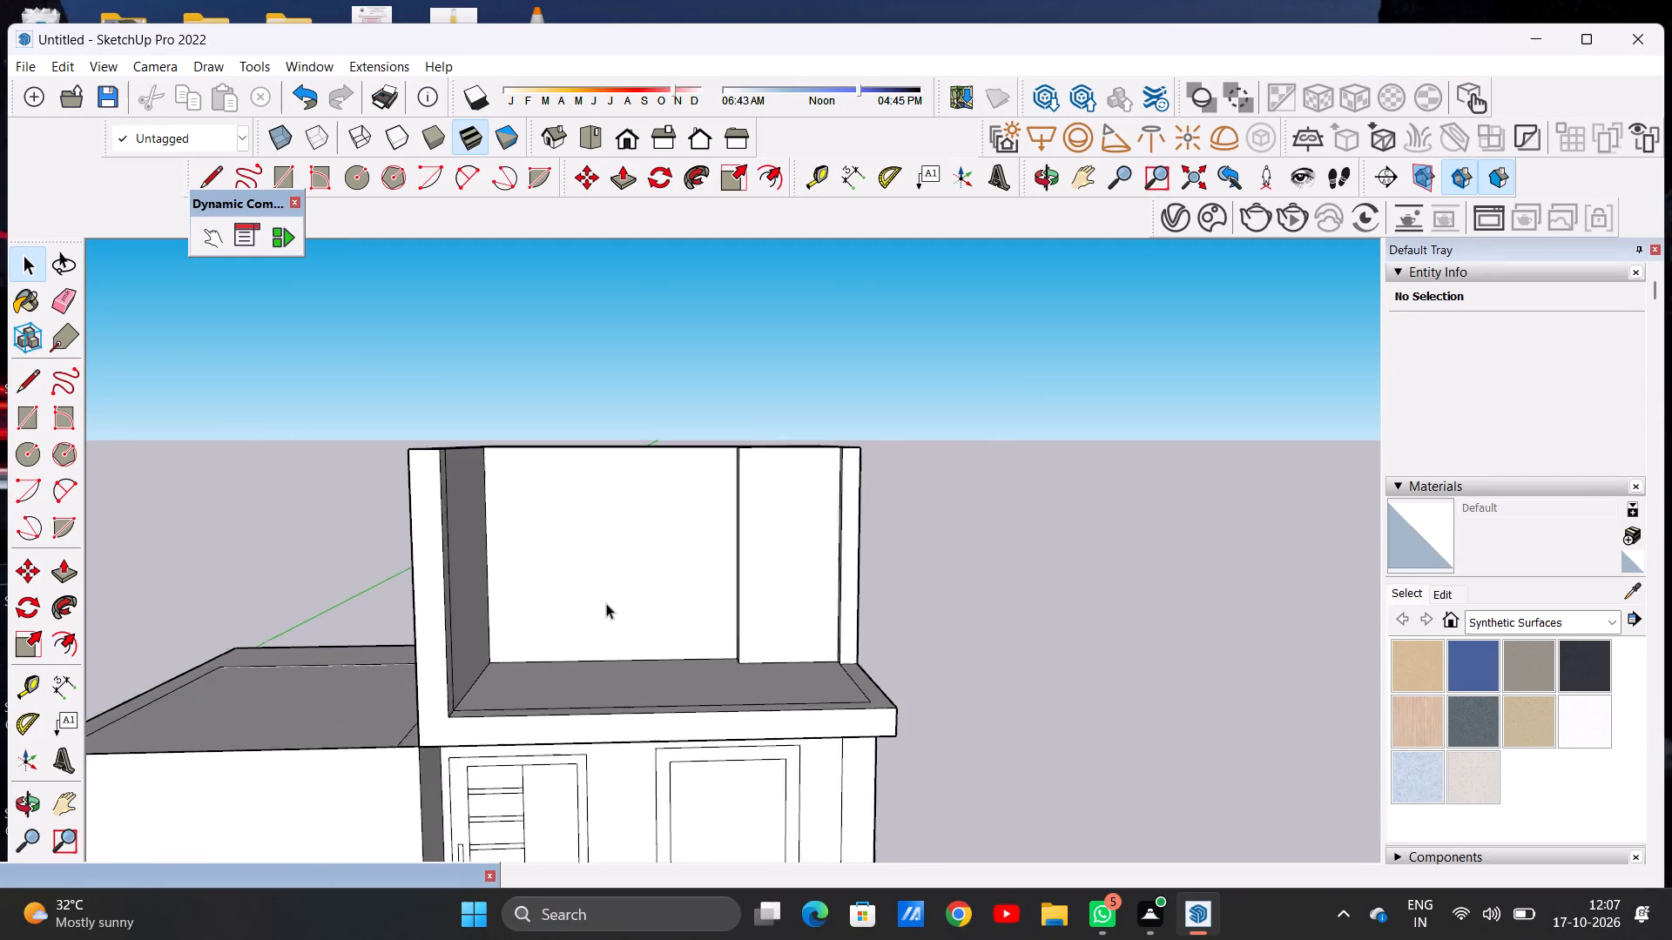
scroll(606, 603, up, 4)
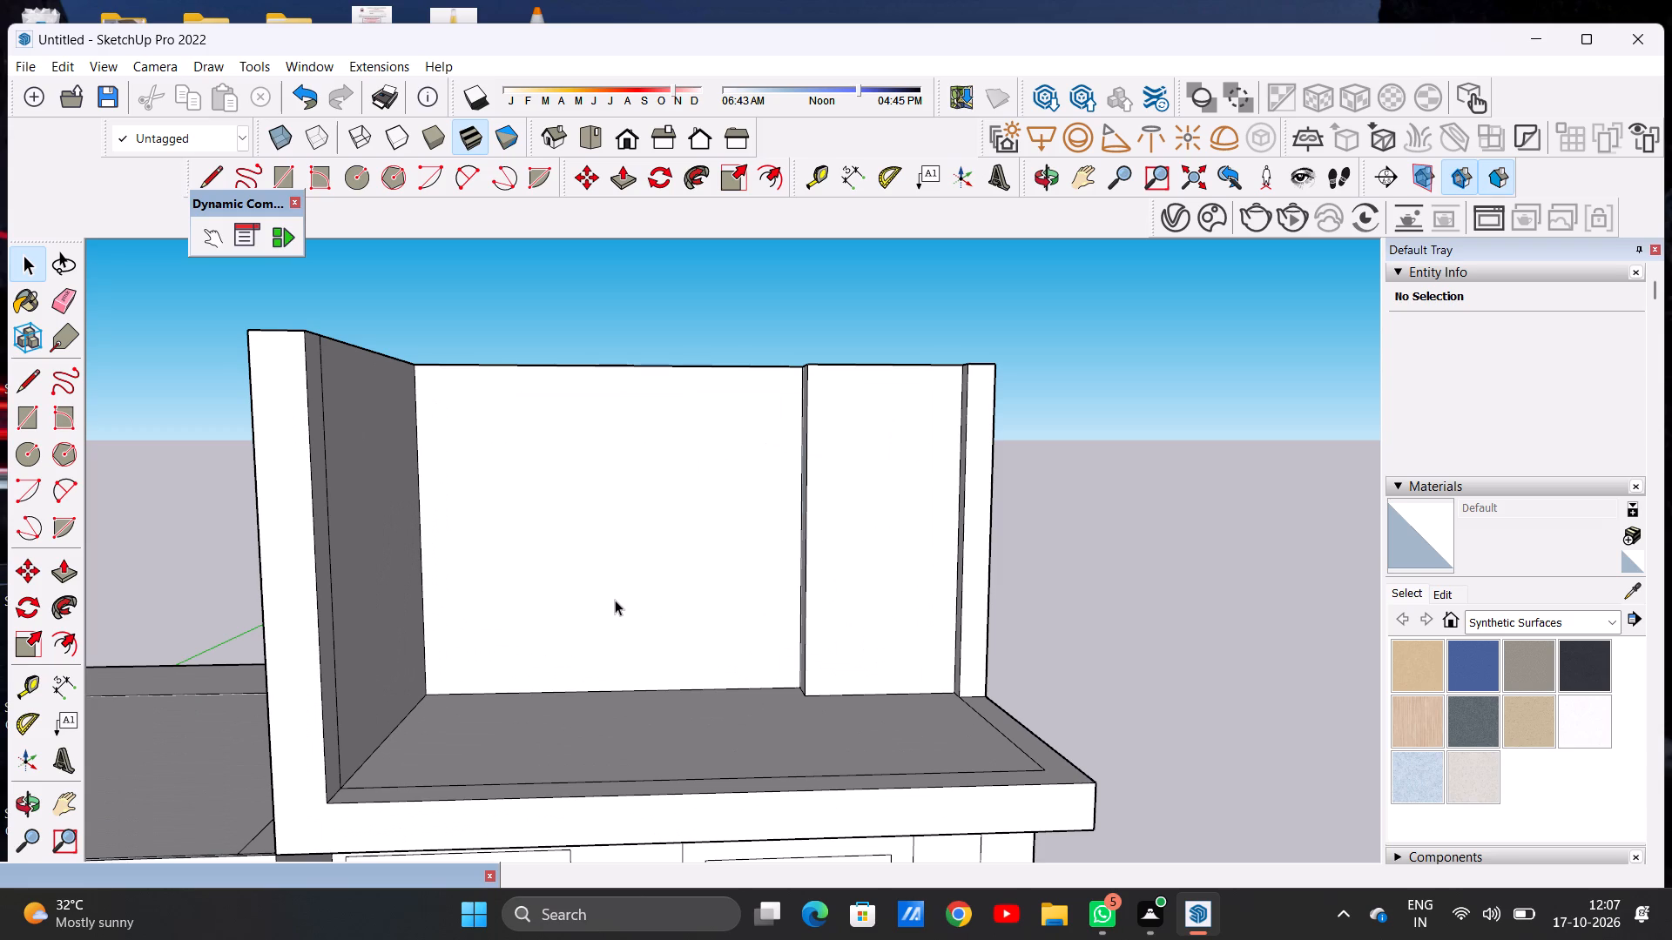
scroll(622, 600, down, 3)
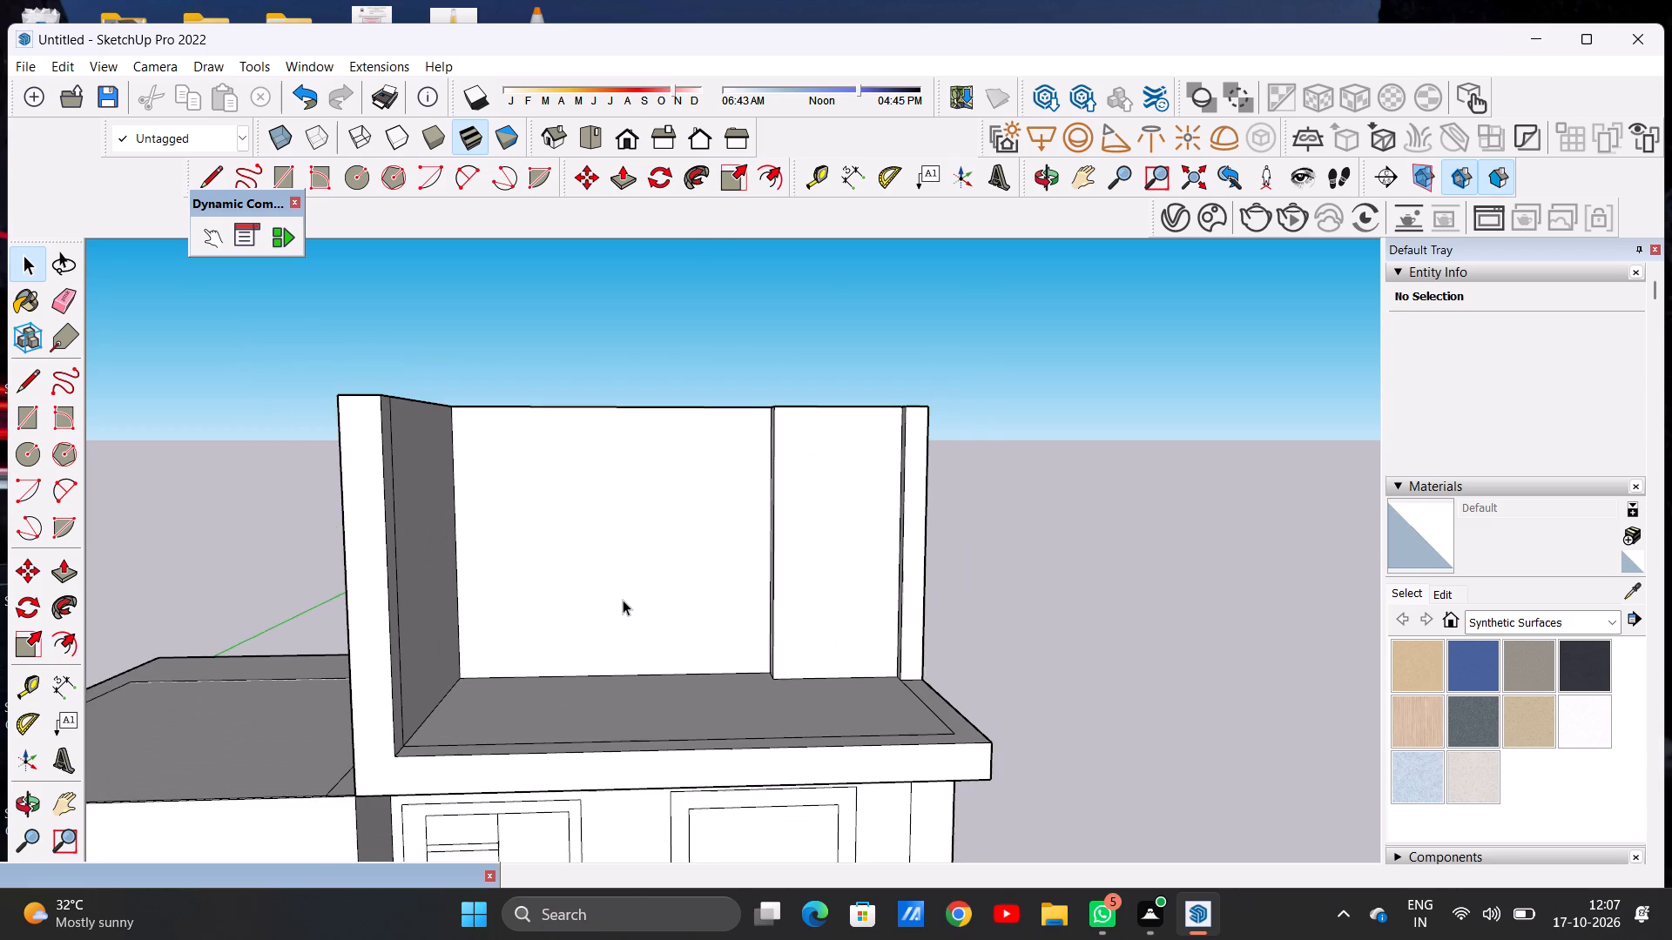
scroll(628, 600, up, 3)
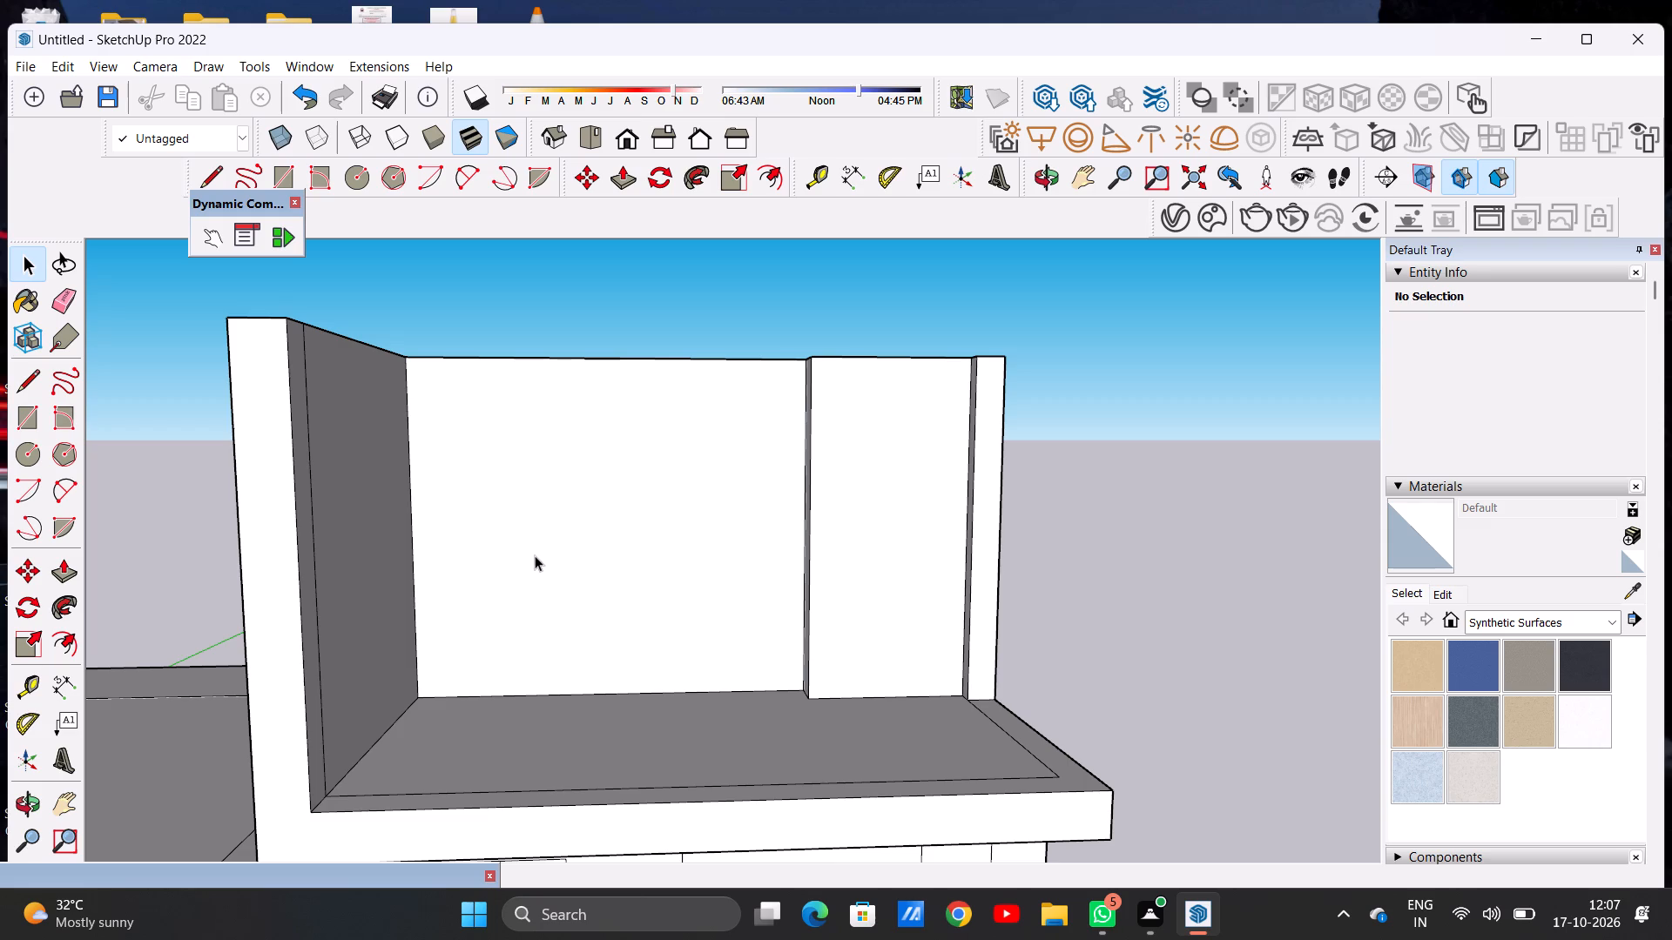
scroll(535, 555, down, 19)
scroll(564, 539, up, 6)
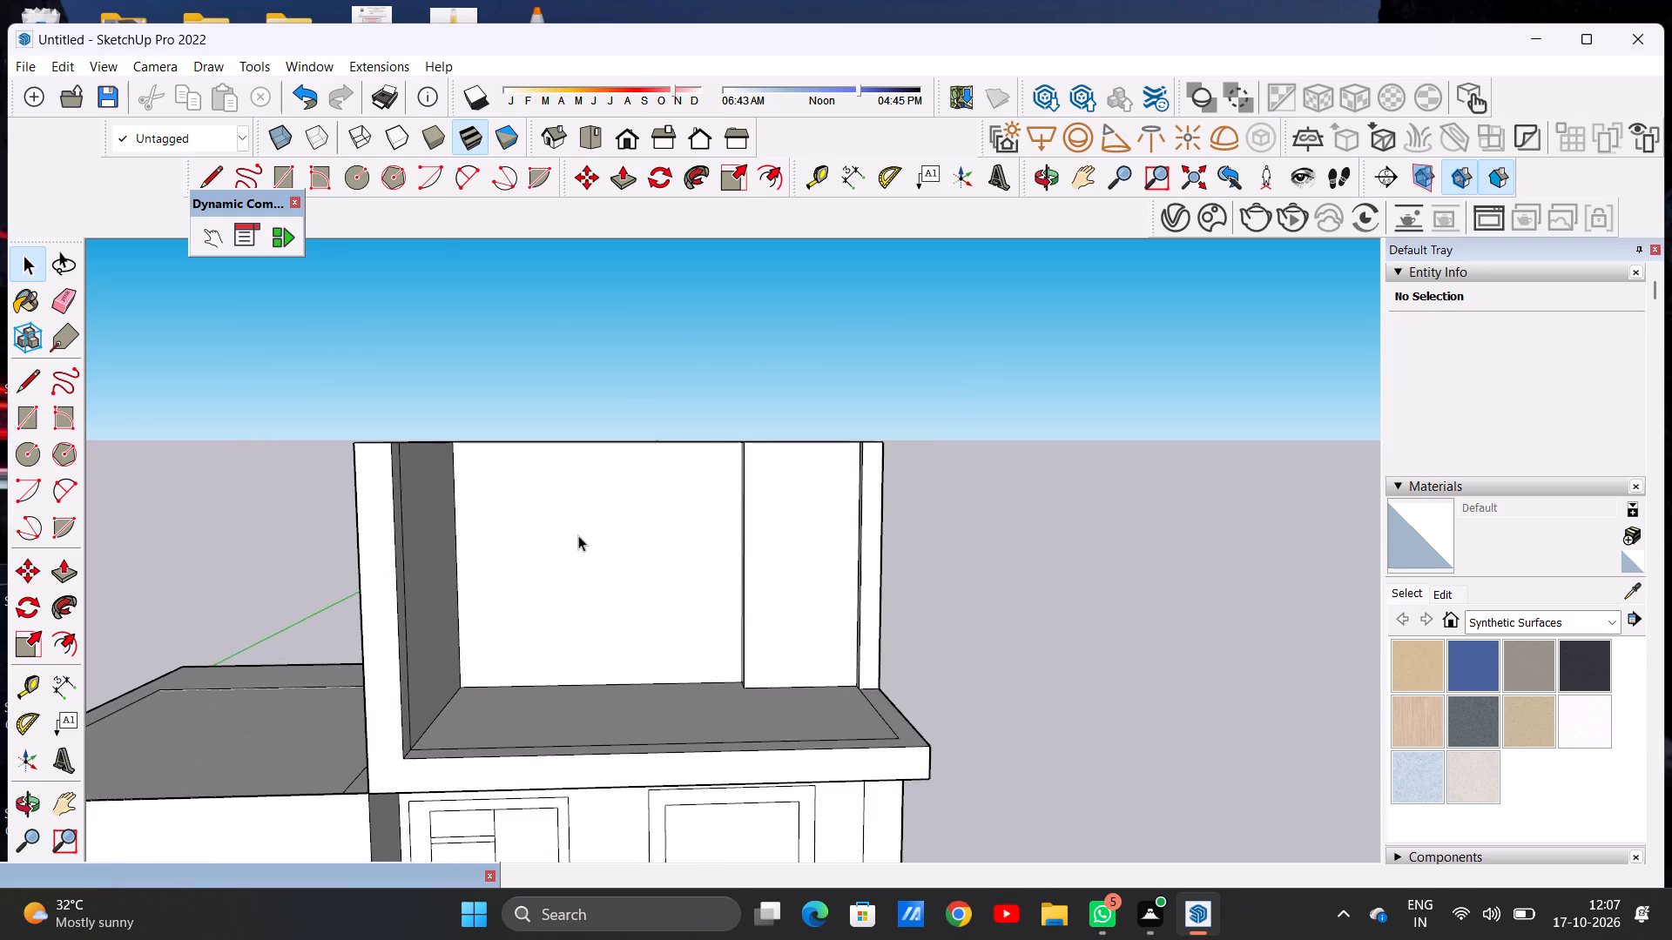
scroll(581, 539, up, 5)
scroll(581, 539, down, 13)
middle_click(623, 511)
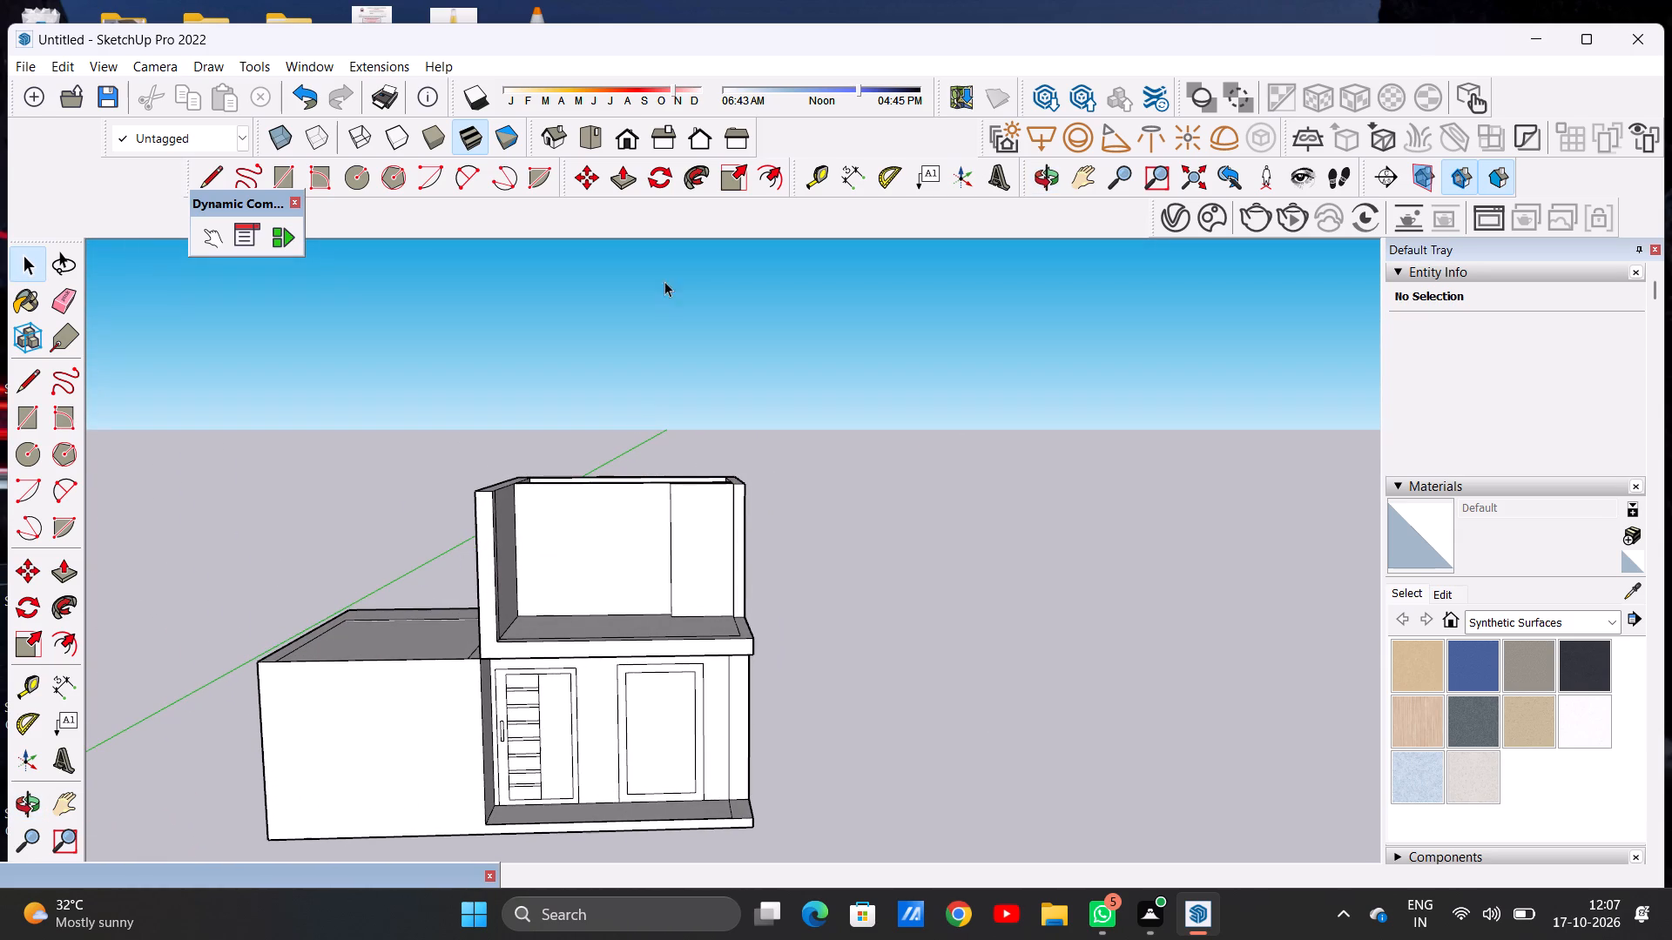
View the building in the standard top view and the standard front view.
click(593, 127)
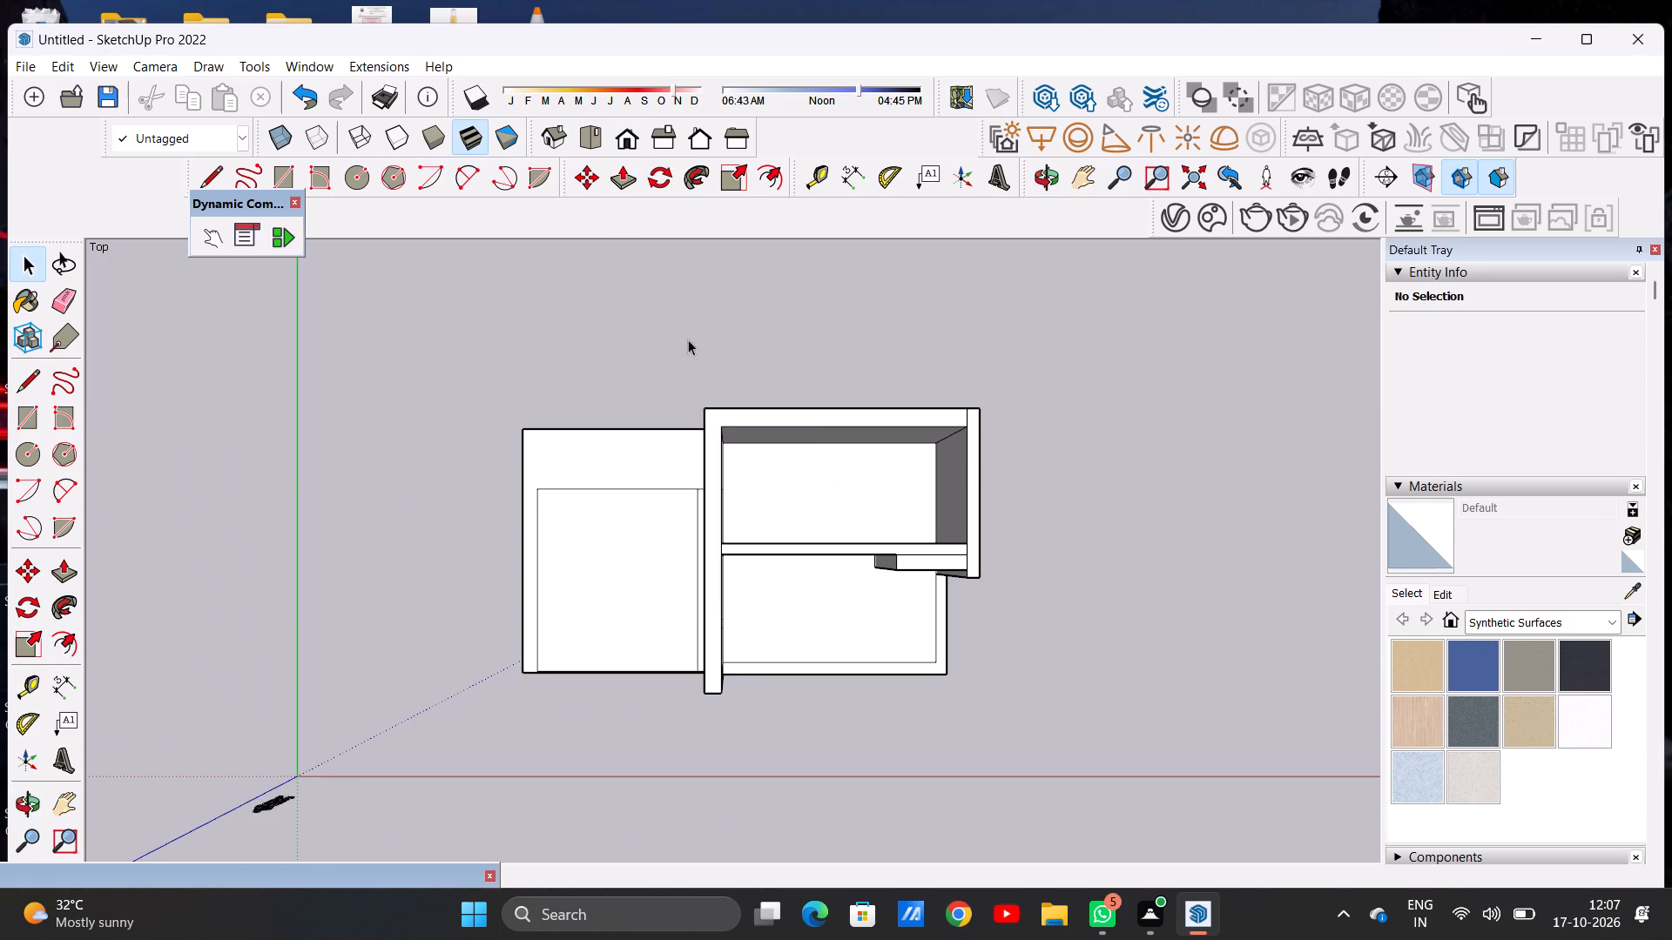
click(621, 131)
scroll(671, 536, down, 6)
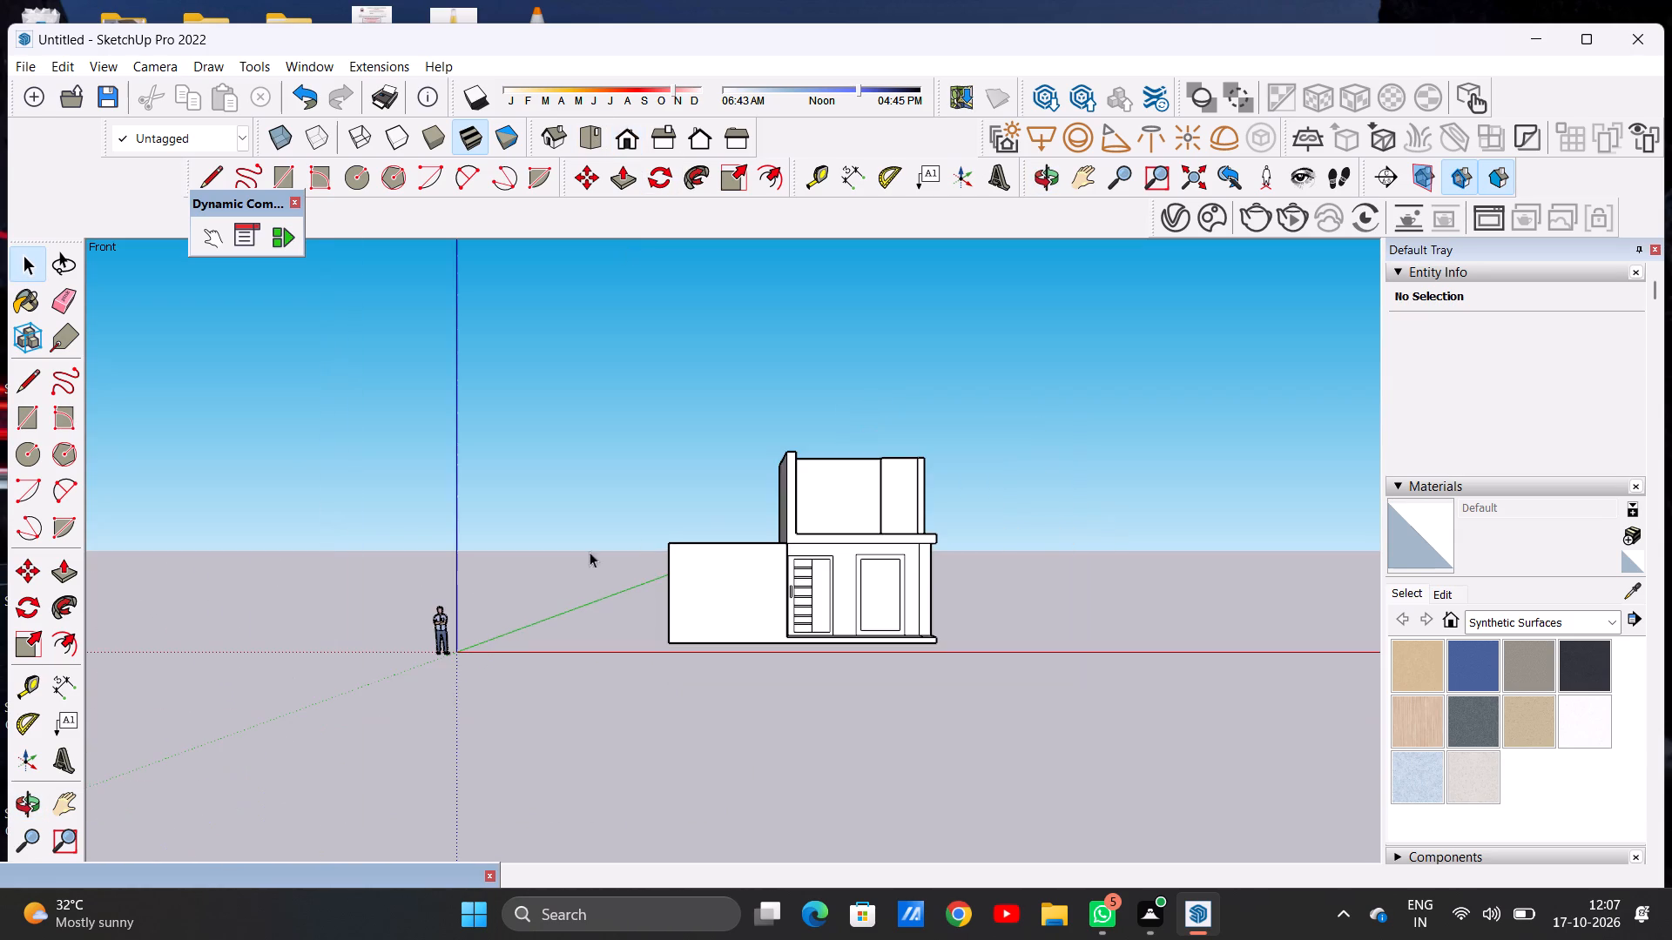
Inspect the recessed front wall and its projecting panel from above, at eye level and close up.
scroll(847, 465, up, 6)
middle_drag(868, 477, 790, 648)
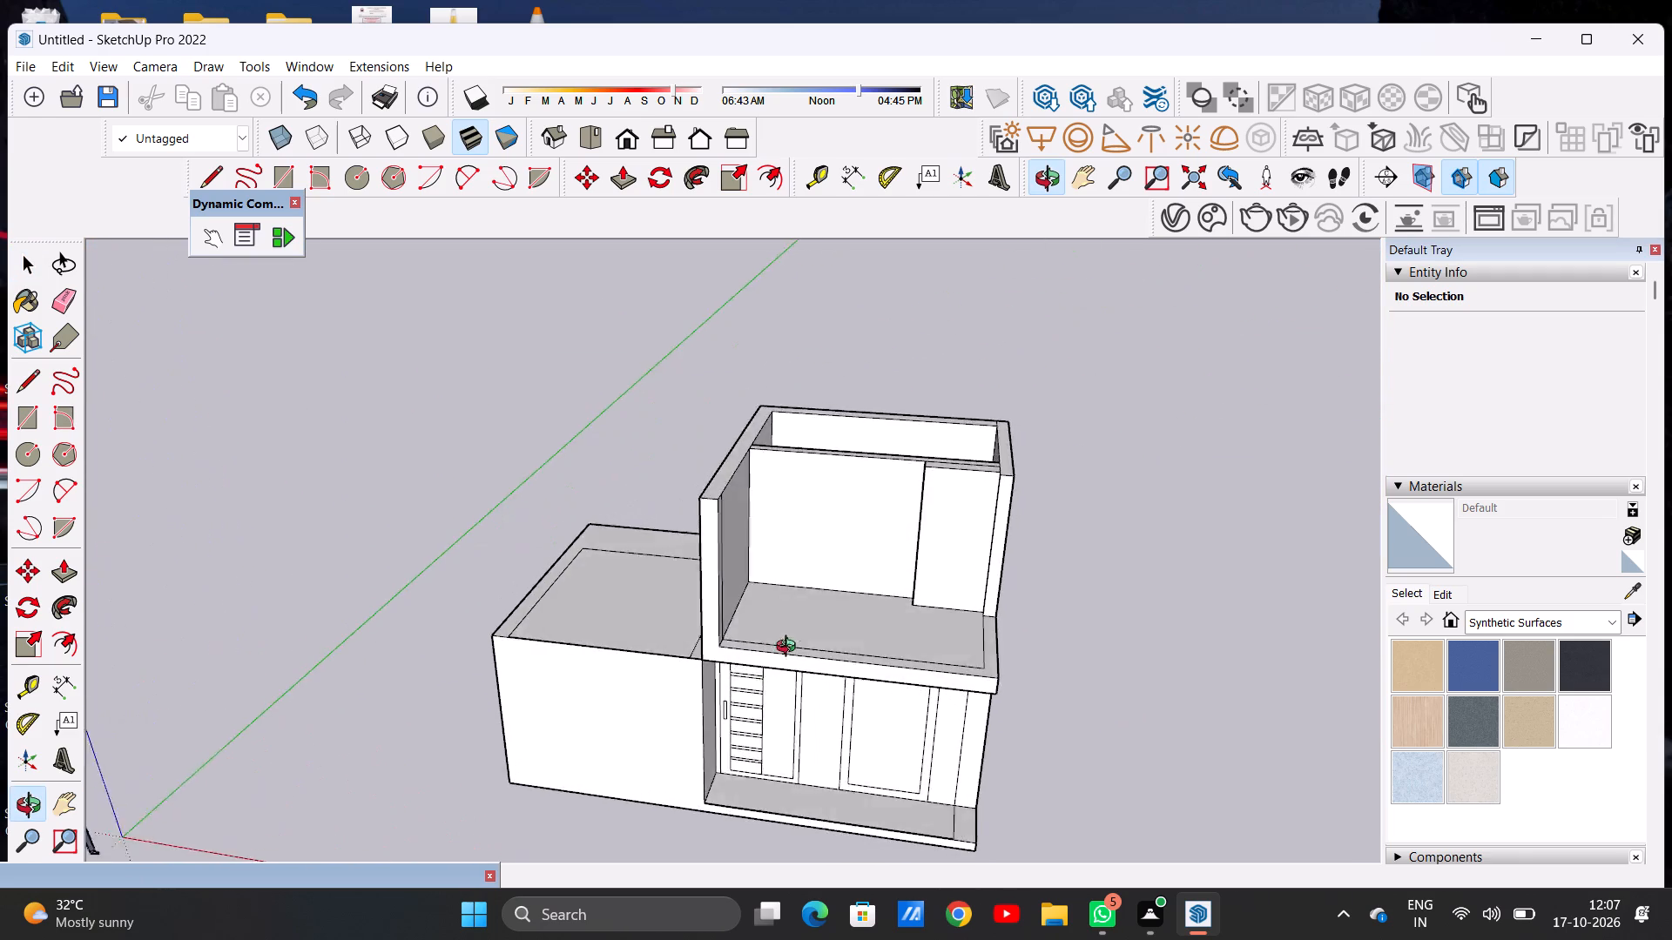
middle_drag(790, 648, 830, 625)
scroll(942, 502, up, 6)
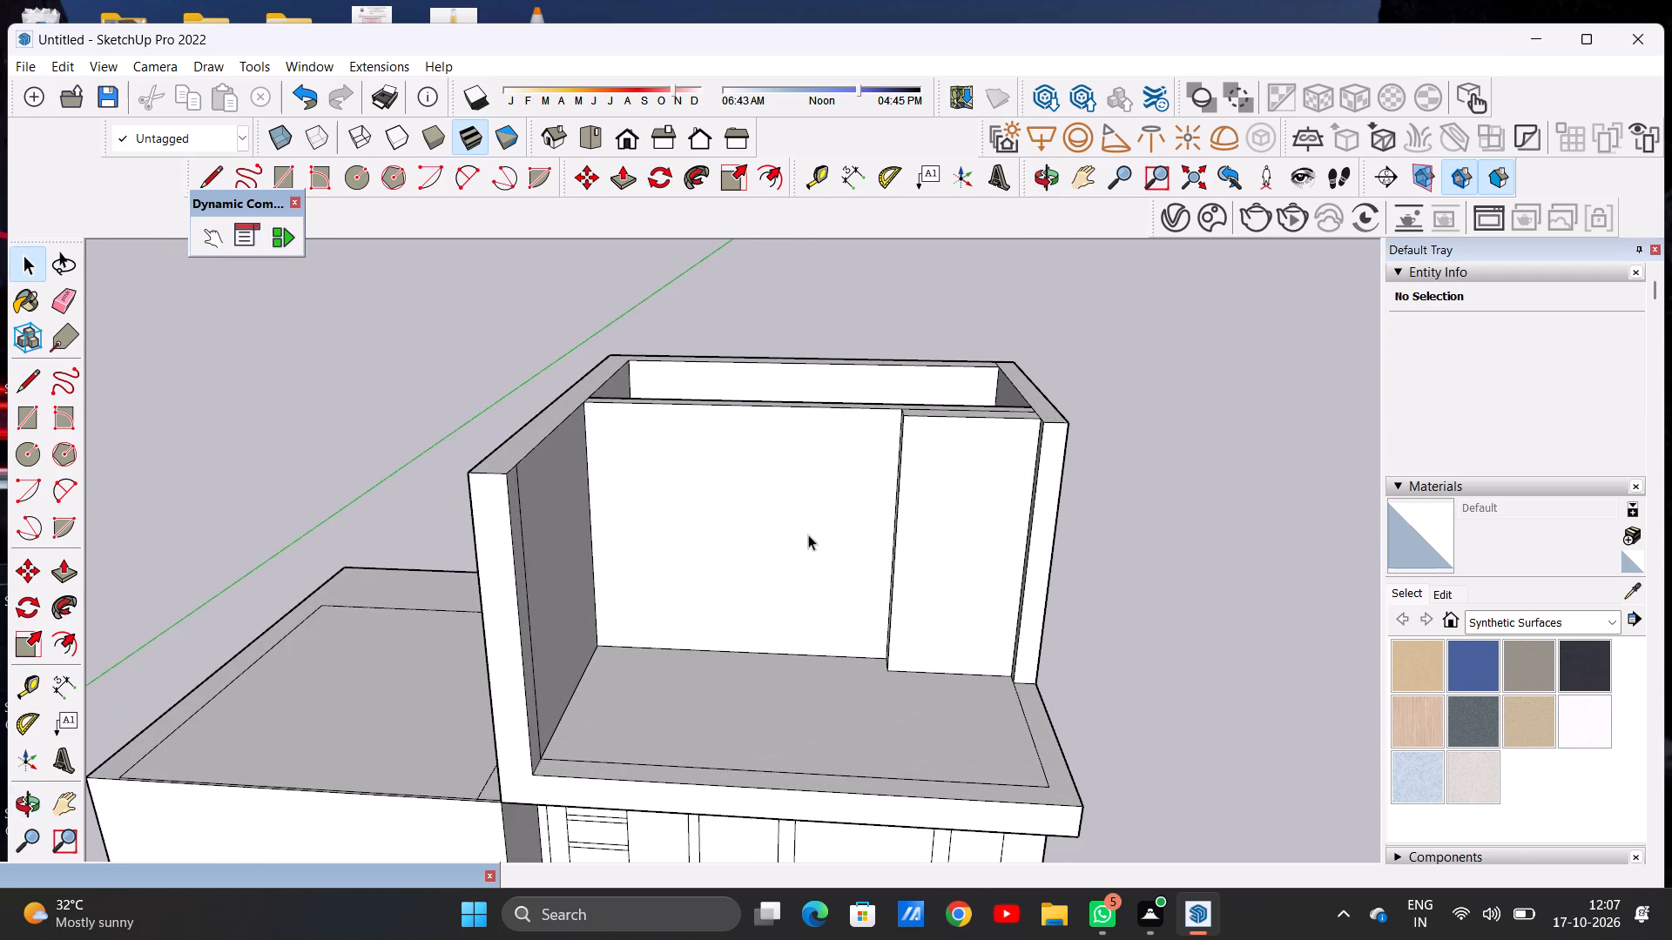
middle_drag(808, 534, 819, 472)
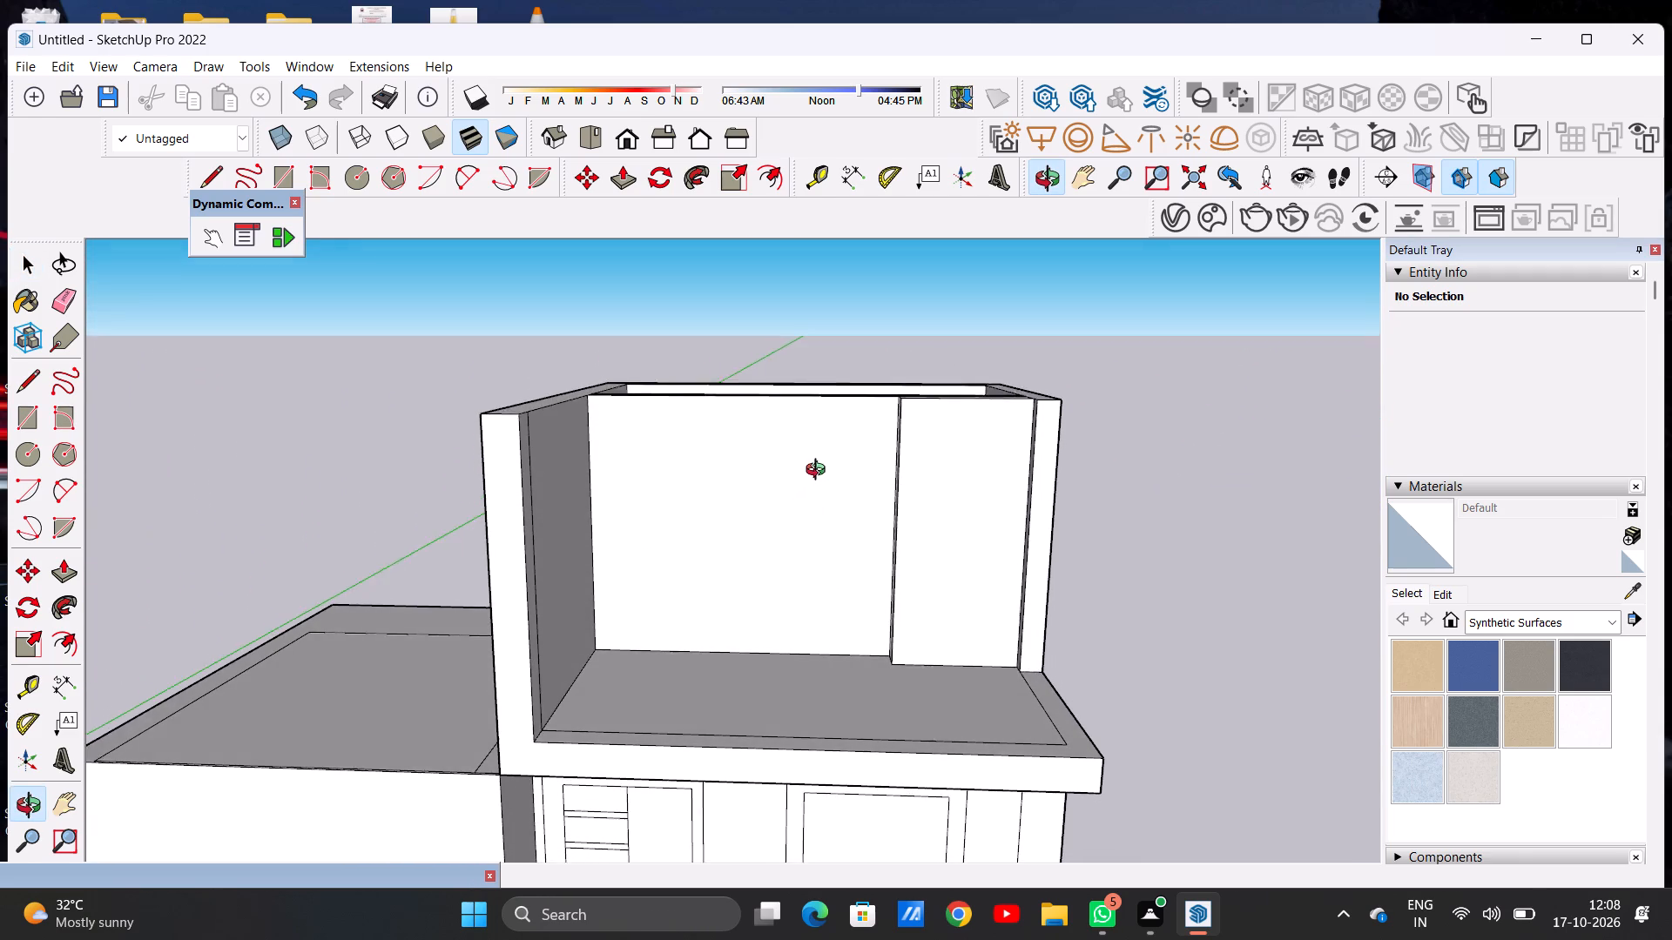
middle_drag(819, 472, 821, 466)
scroll(816, 540, up, 4)
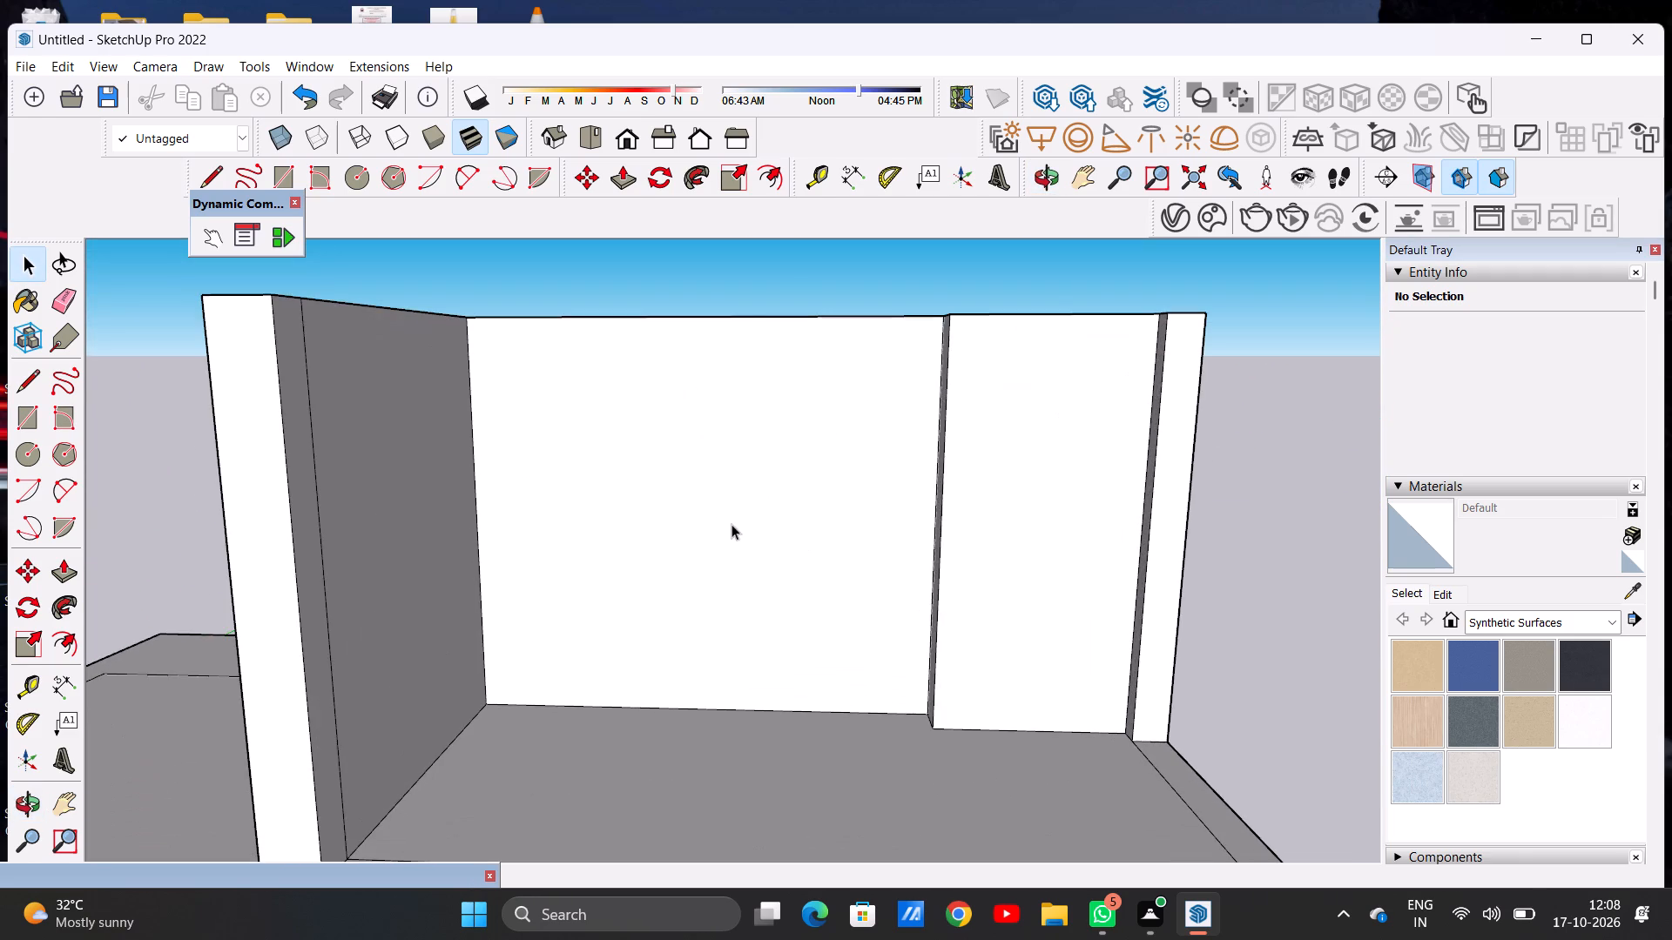
middle_drag(742, 524, 813, 519)
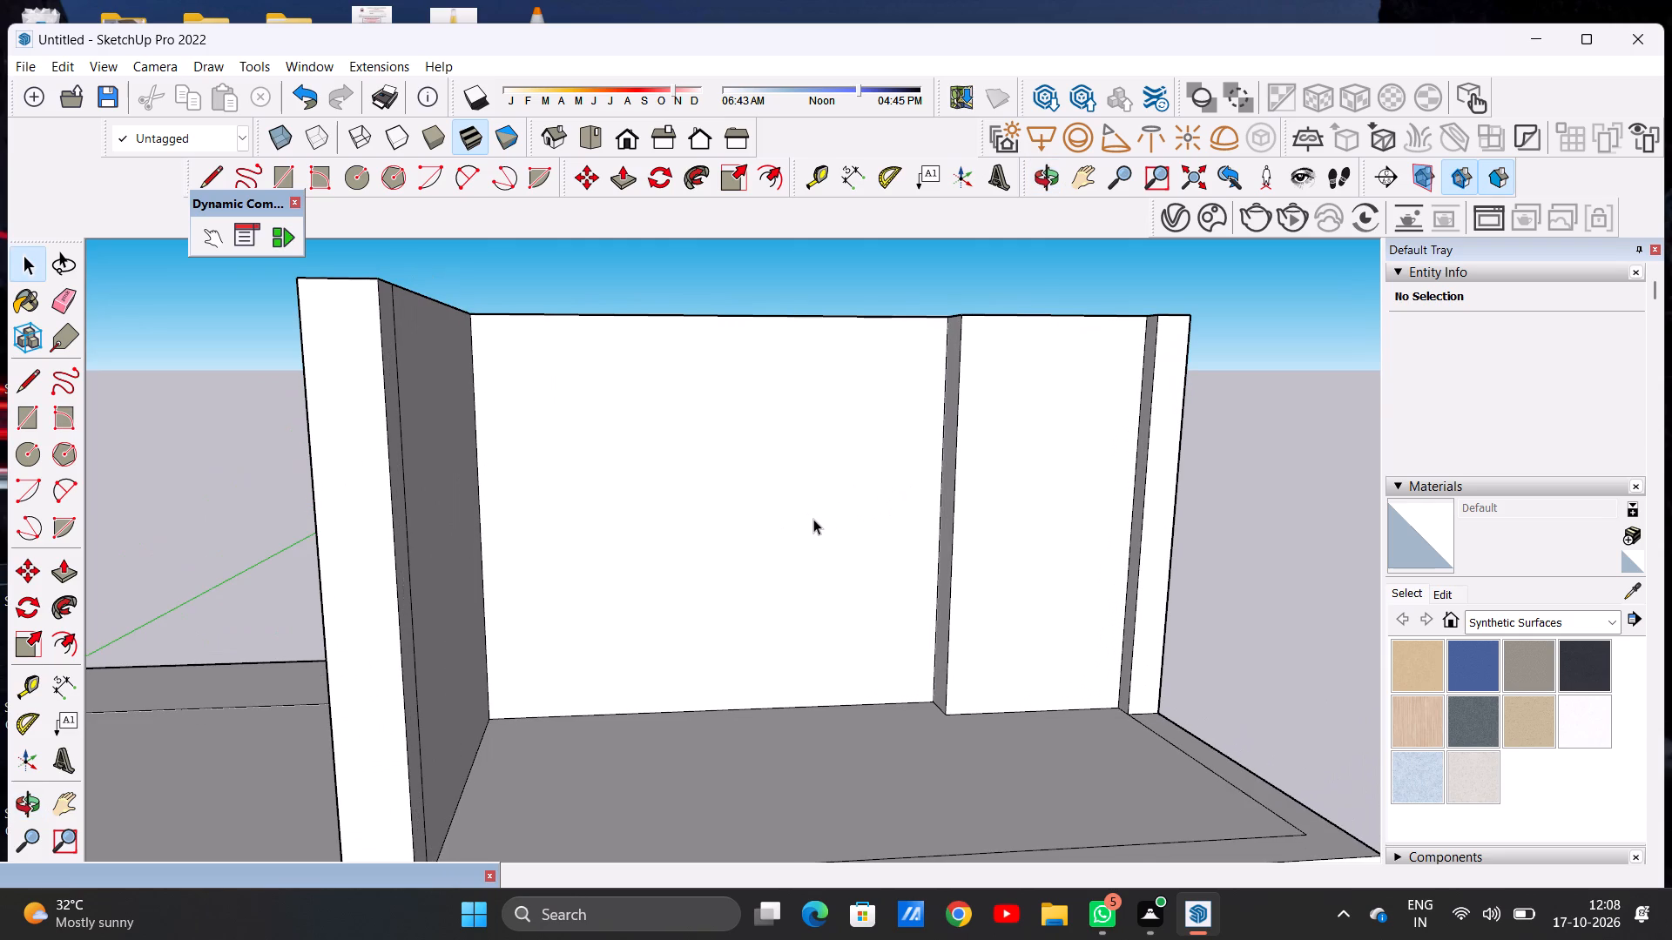
scroll(816, 520, down, 5)
middle_drag(799, 500, 780, 581)
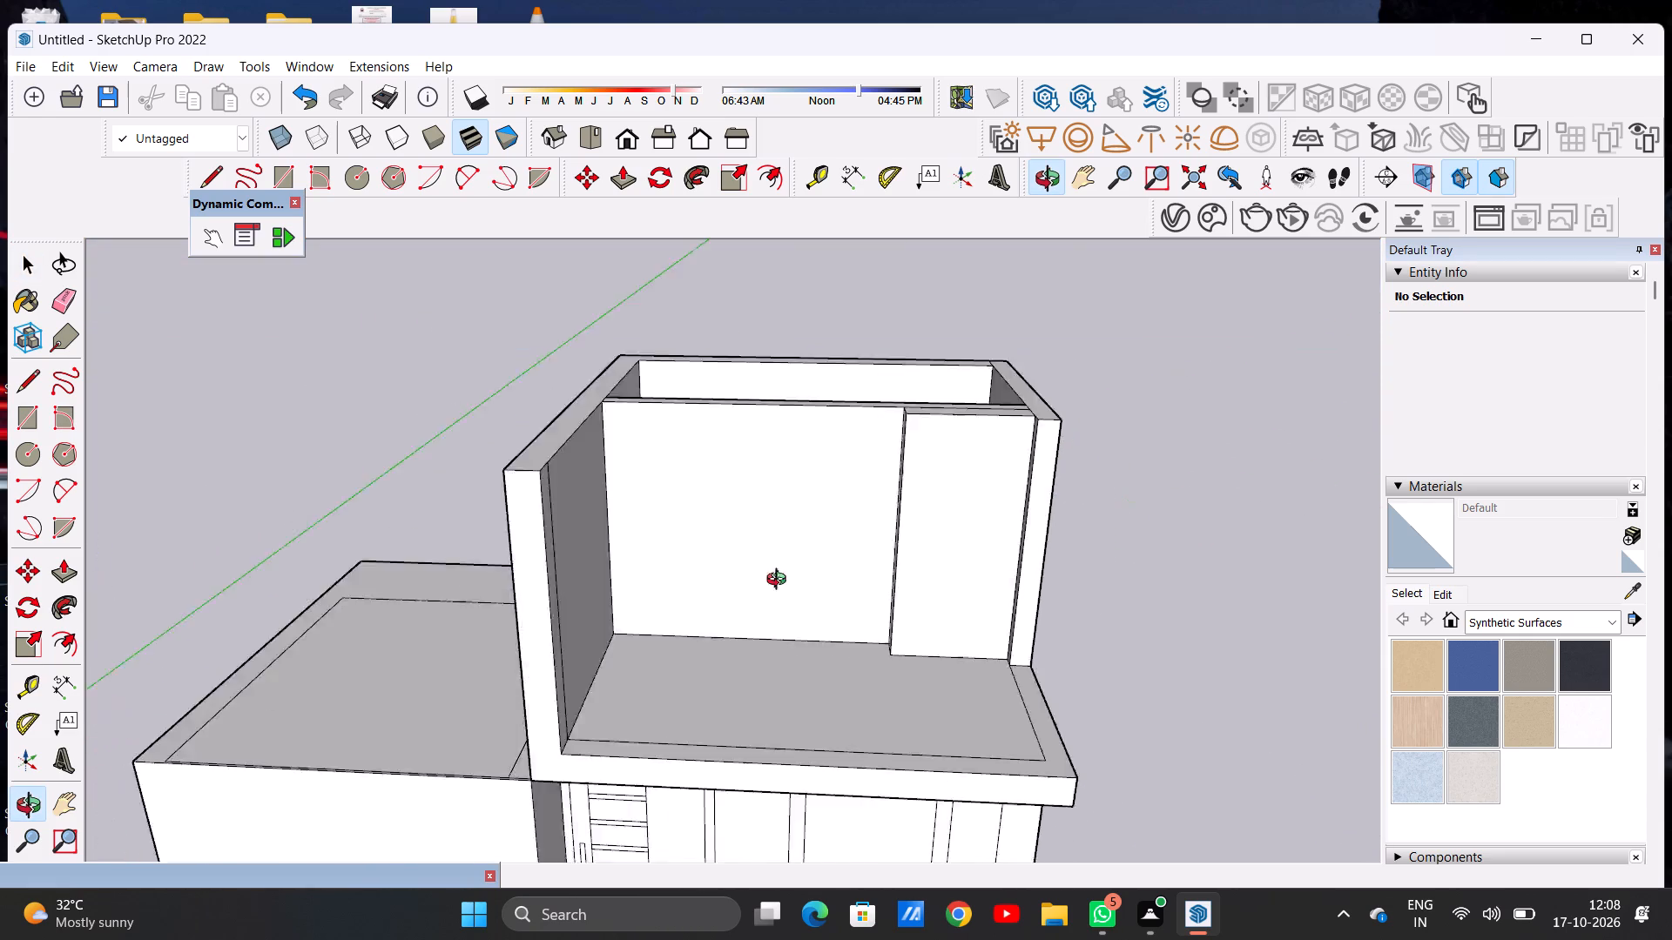
middle_drag(780, 581, 750, 453)
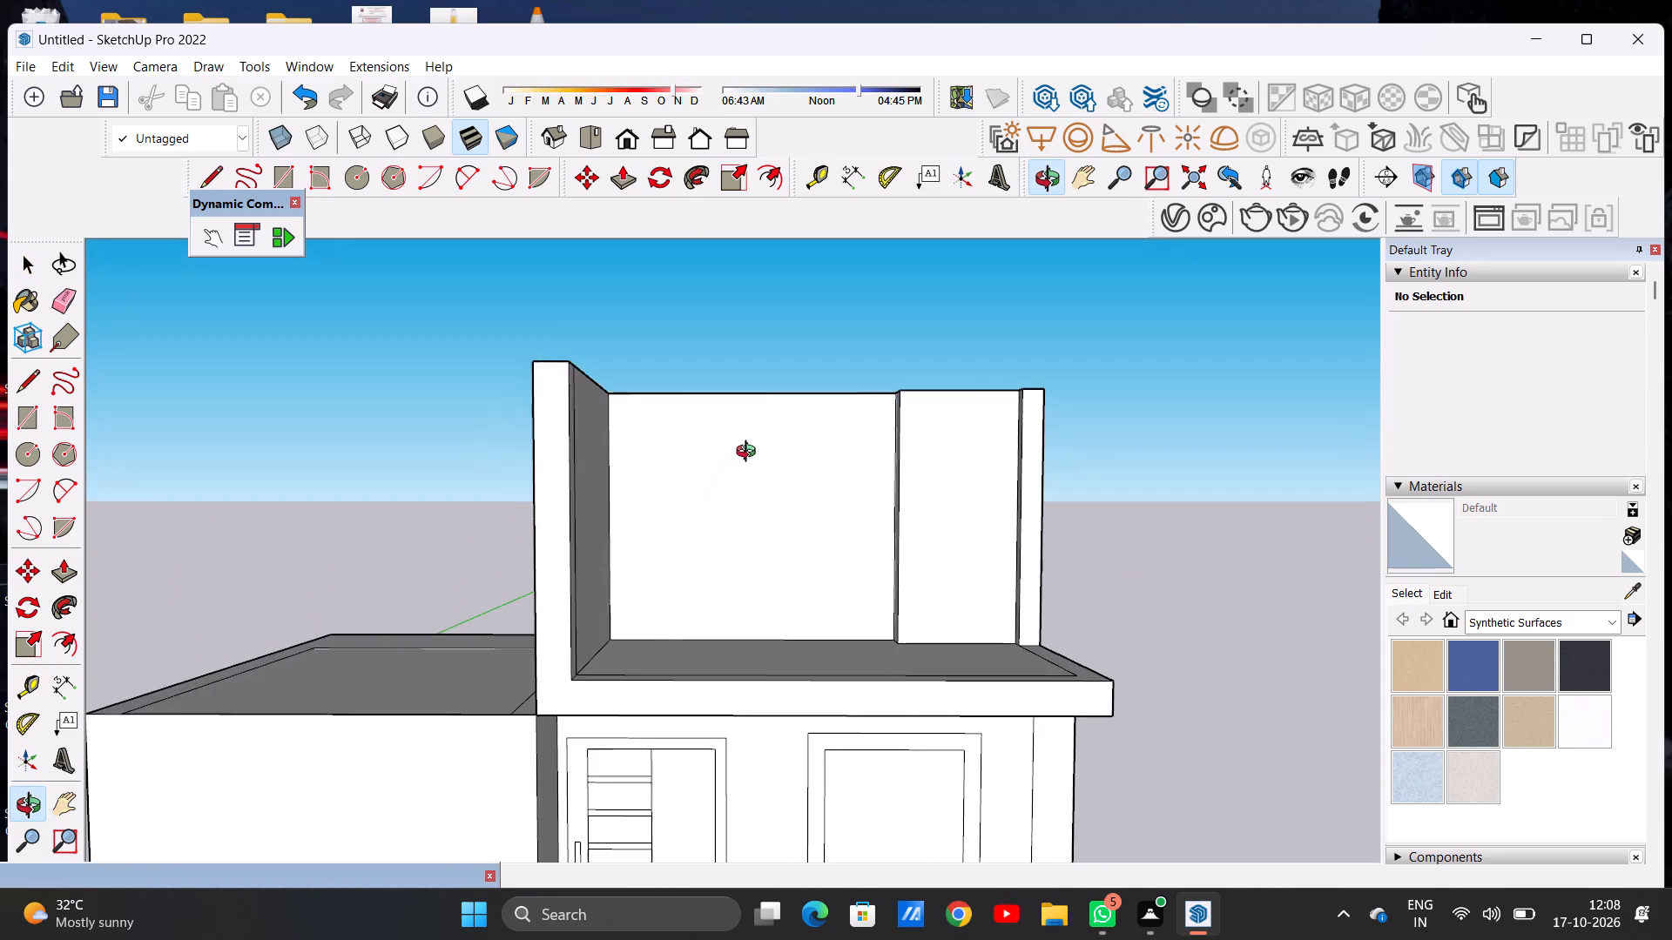
middle_drag(750, 453, 735, 466)
scroll(785, 510, up, 3)
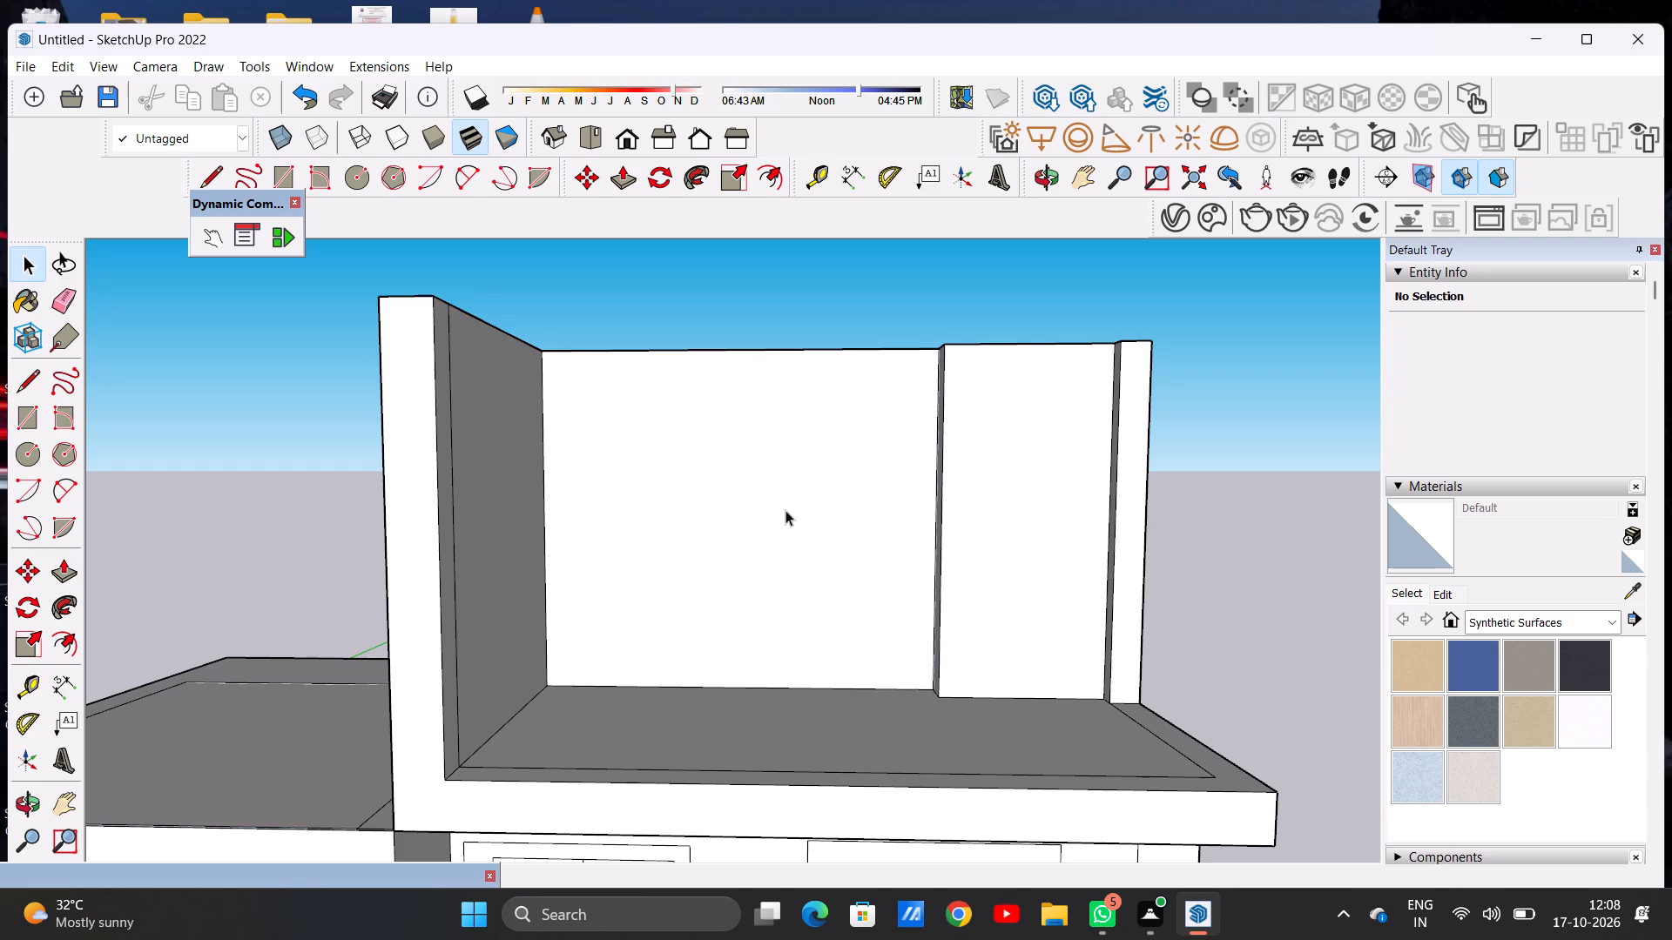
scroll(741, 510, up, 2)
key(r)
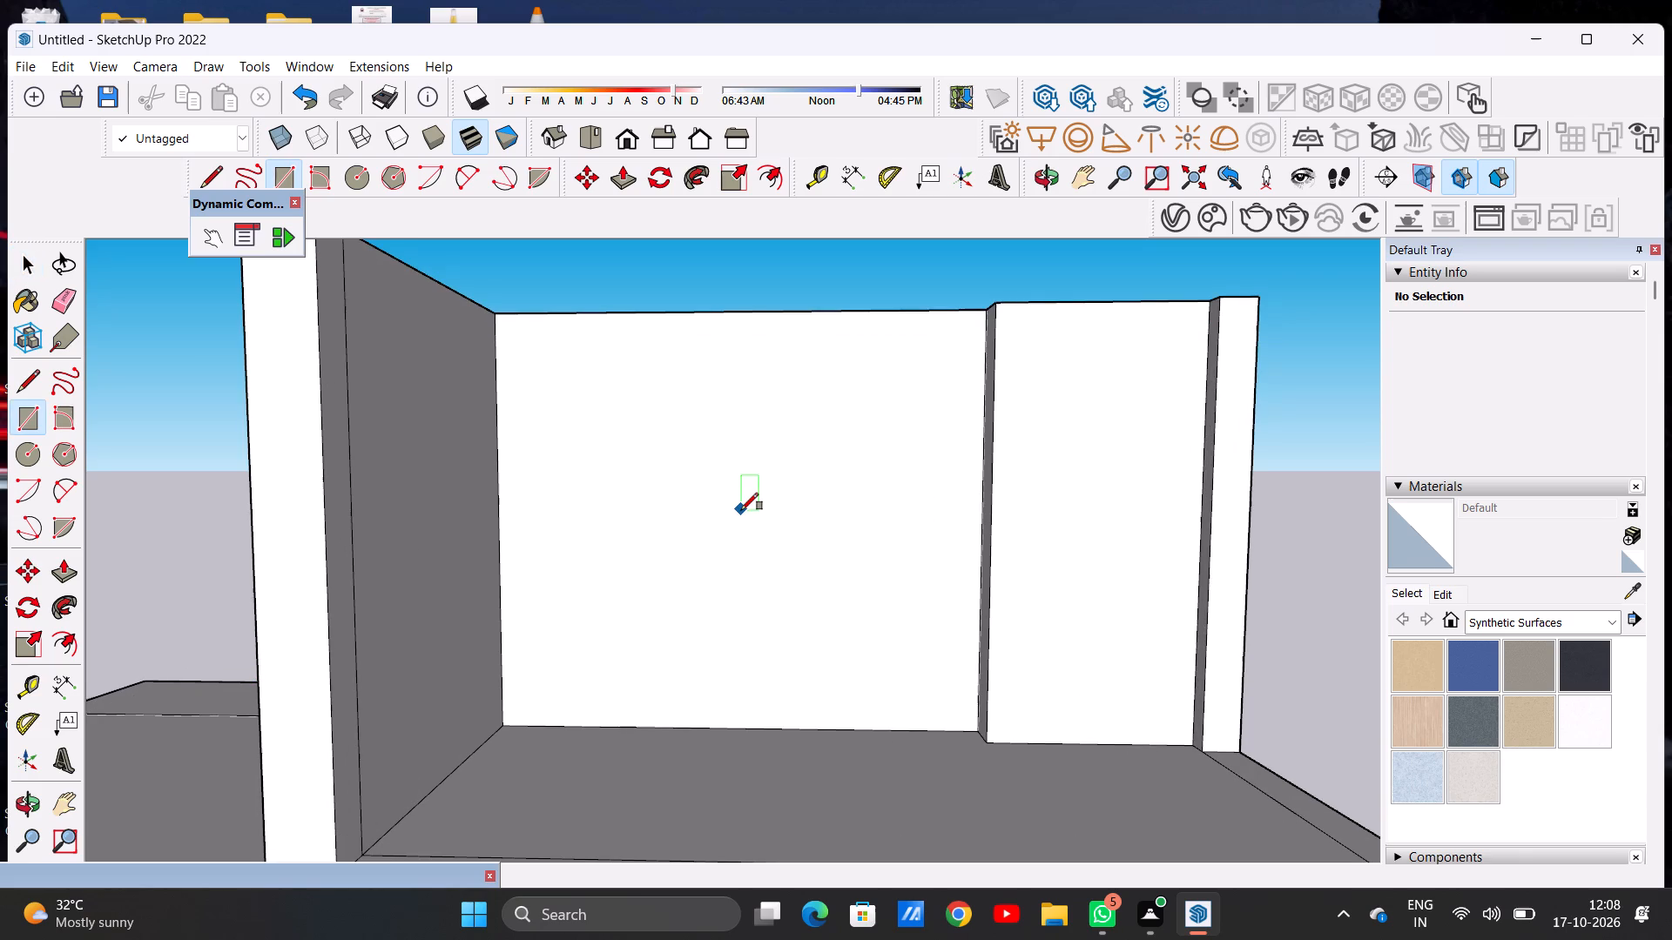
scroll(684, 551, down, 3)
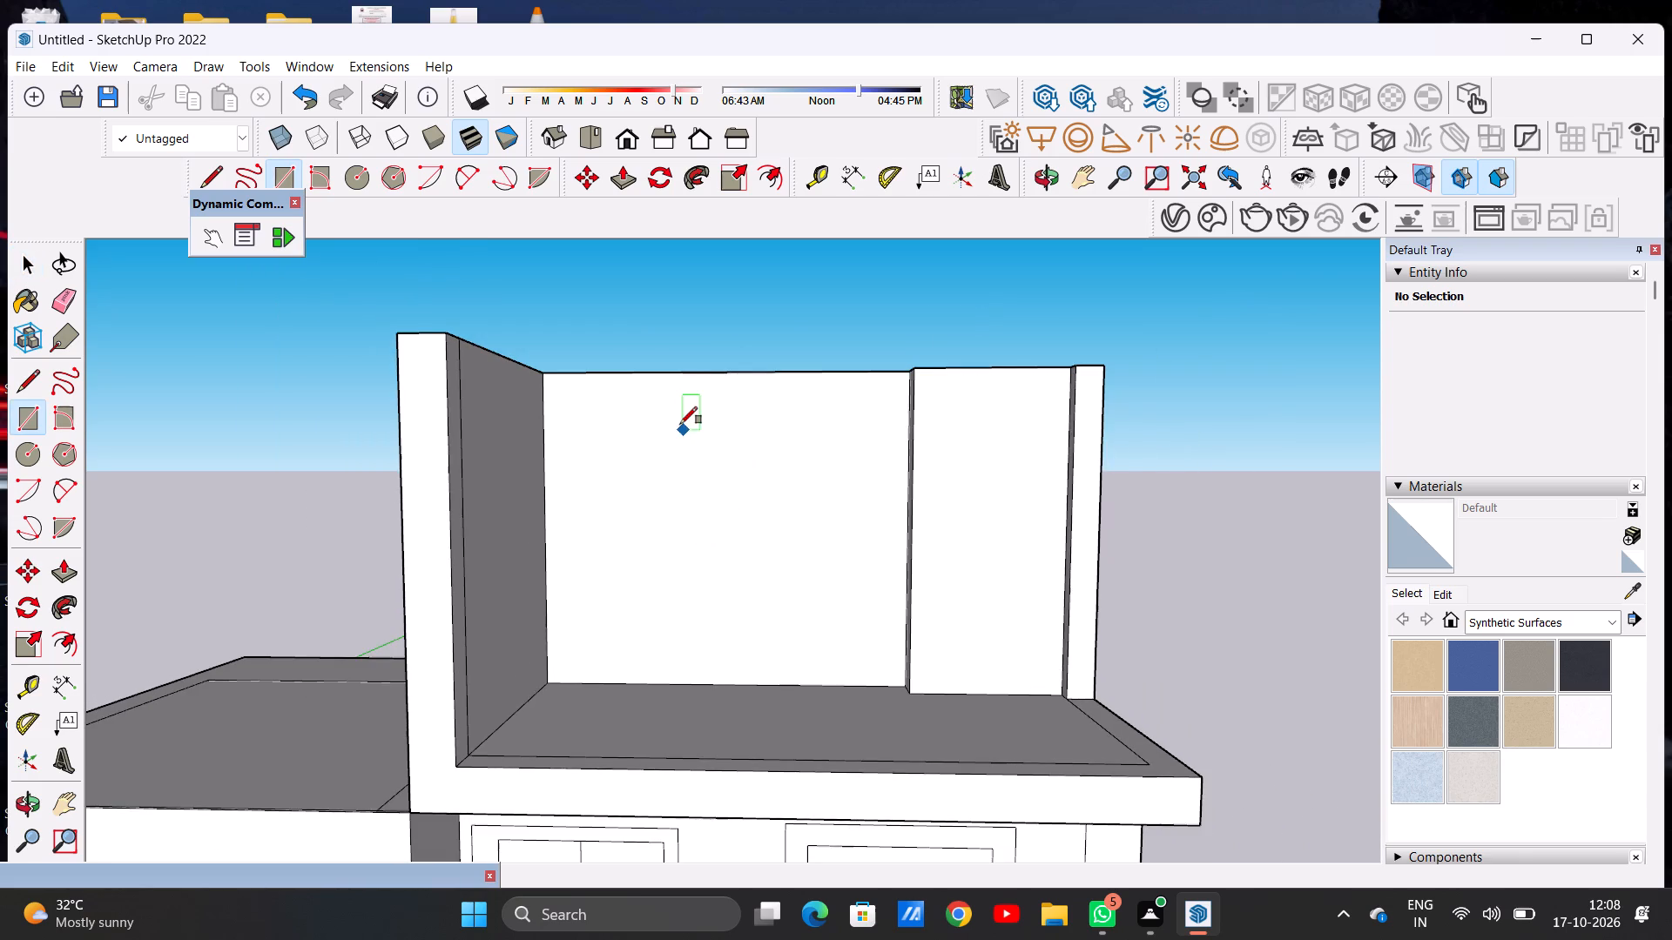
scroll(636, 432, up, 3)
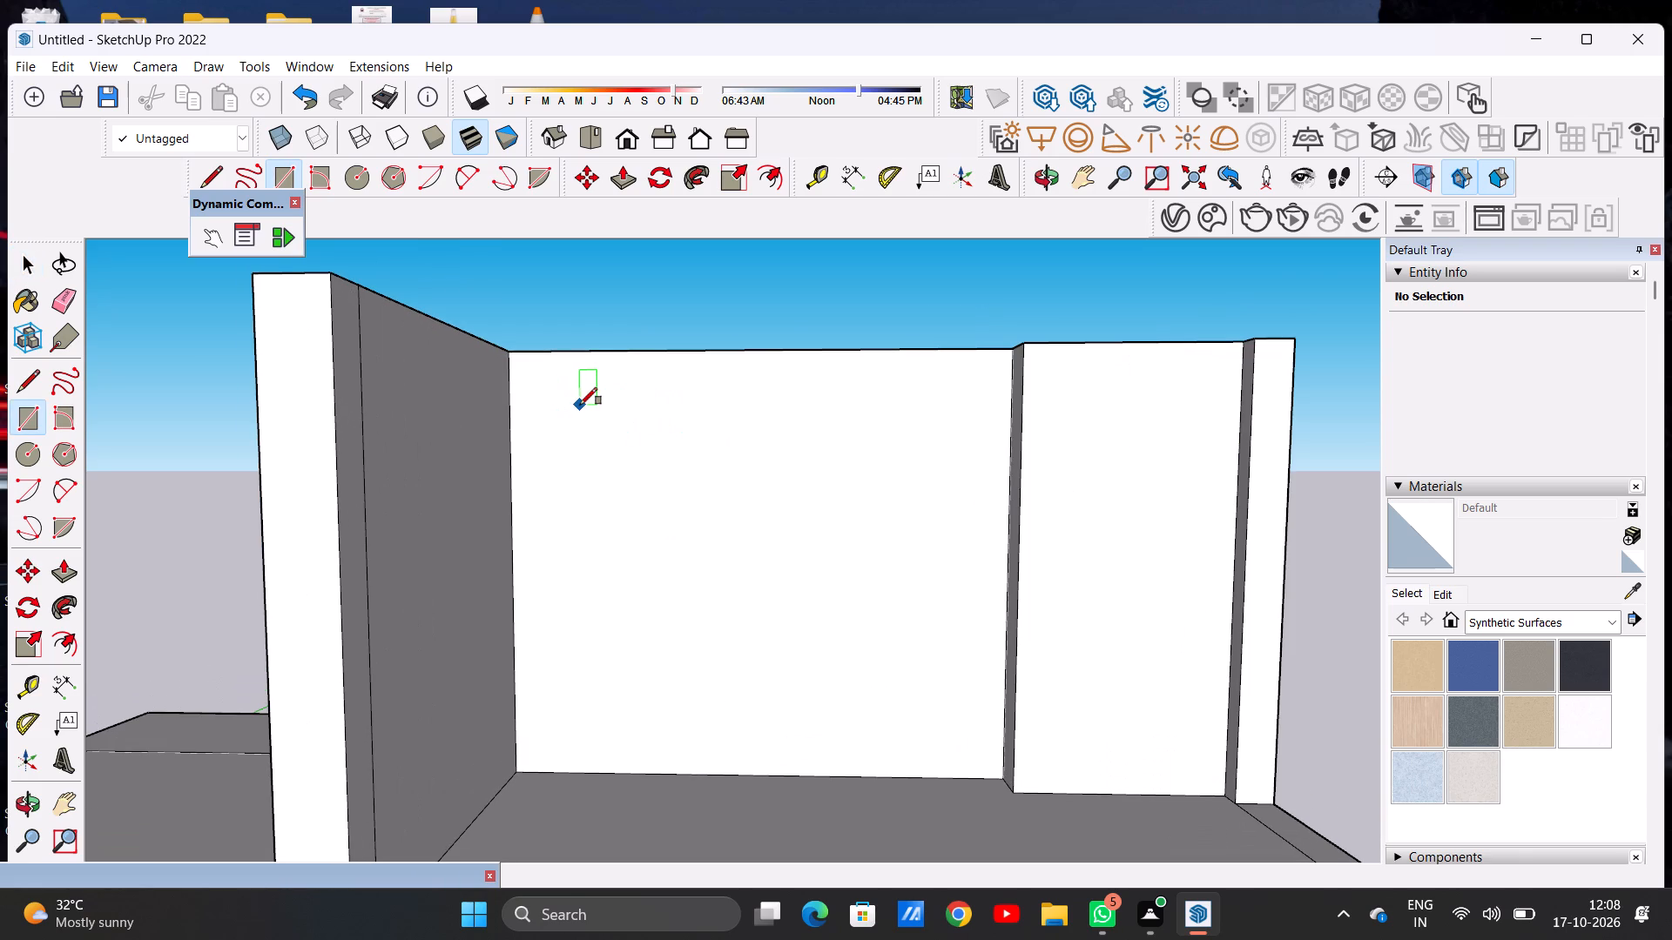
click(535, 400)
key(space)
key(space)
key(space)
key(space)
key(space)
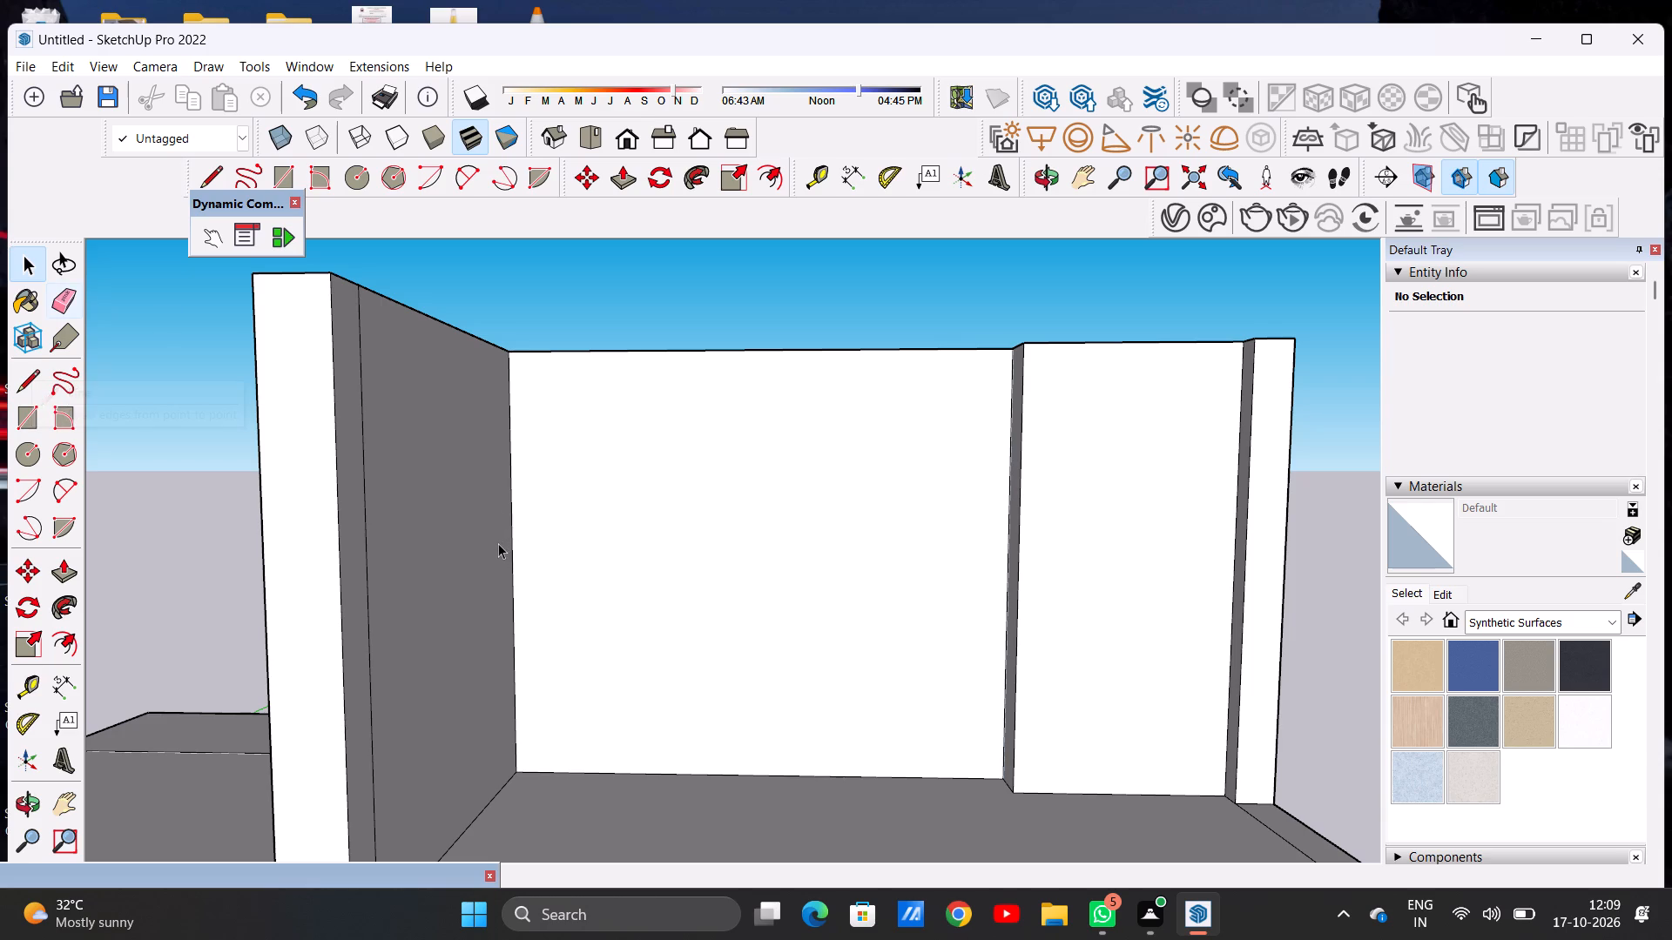
Draw a large, nearly square rectangle rising from the floor edge on the recessed front wall, between the long side wall and the projecting panel.
scroll(563, 608, down, 7)
scroll(630, 585, up, 5)
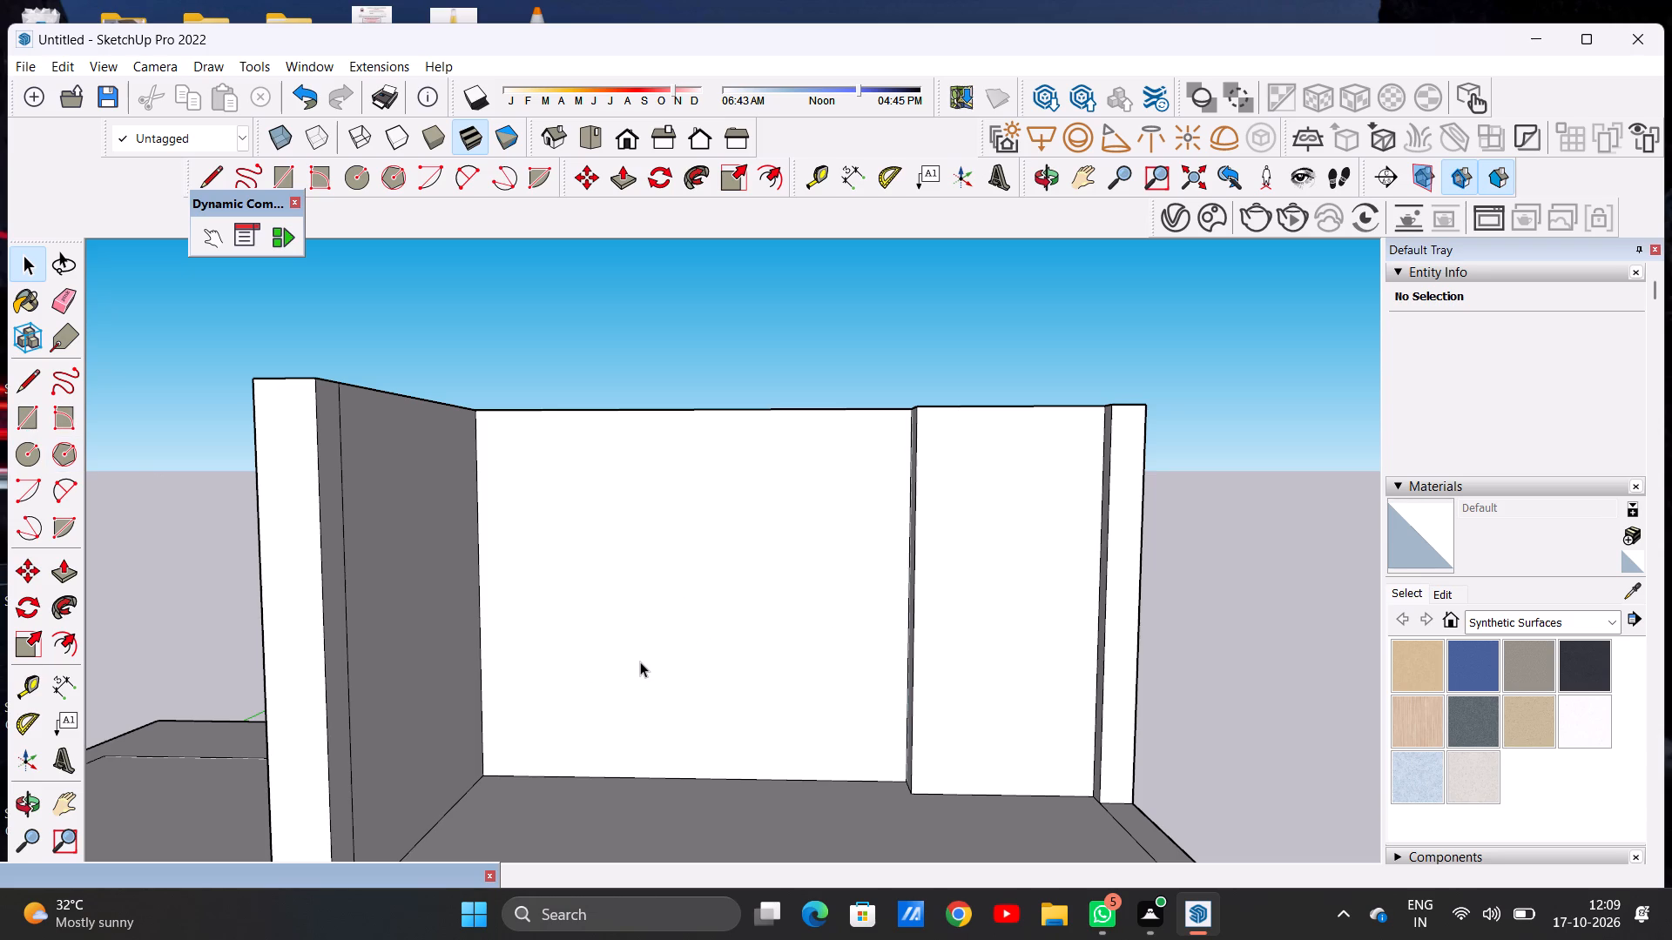
scroll(635, 655, down, 20)
scroll(635, 655, down, 18)
scroll(652, 681, up, 3)
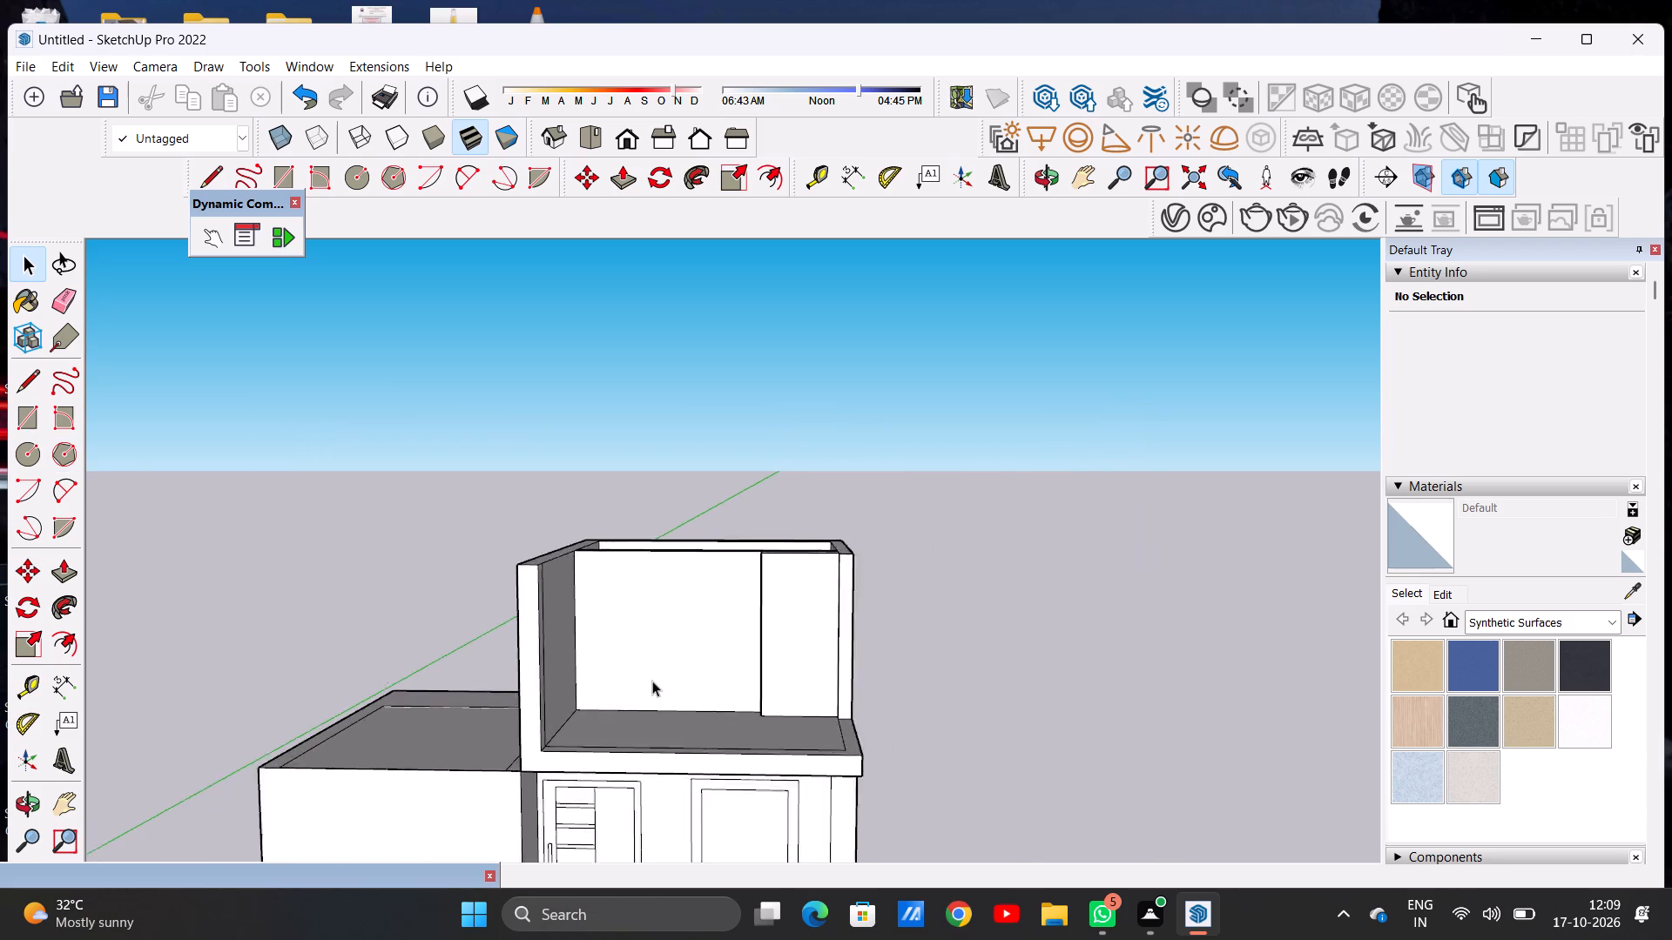
scroll(652, 681, up, 6)
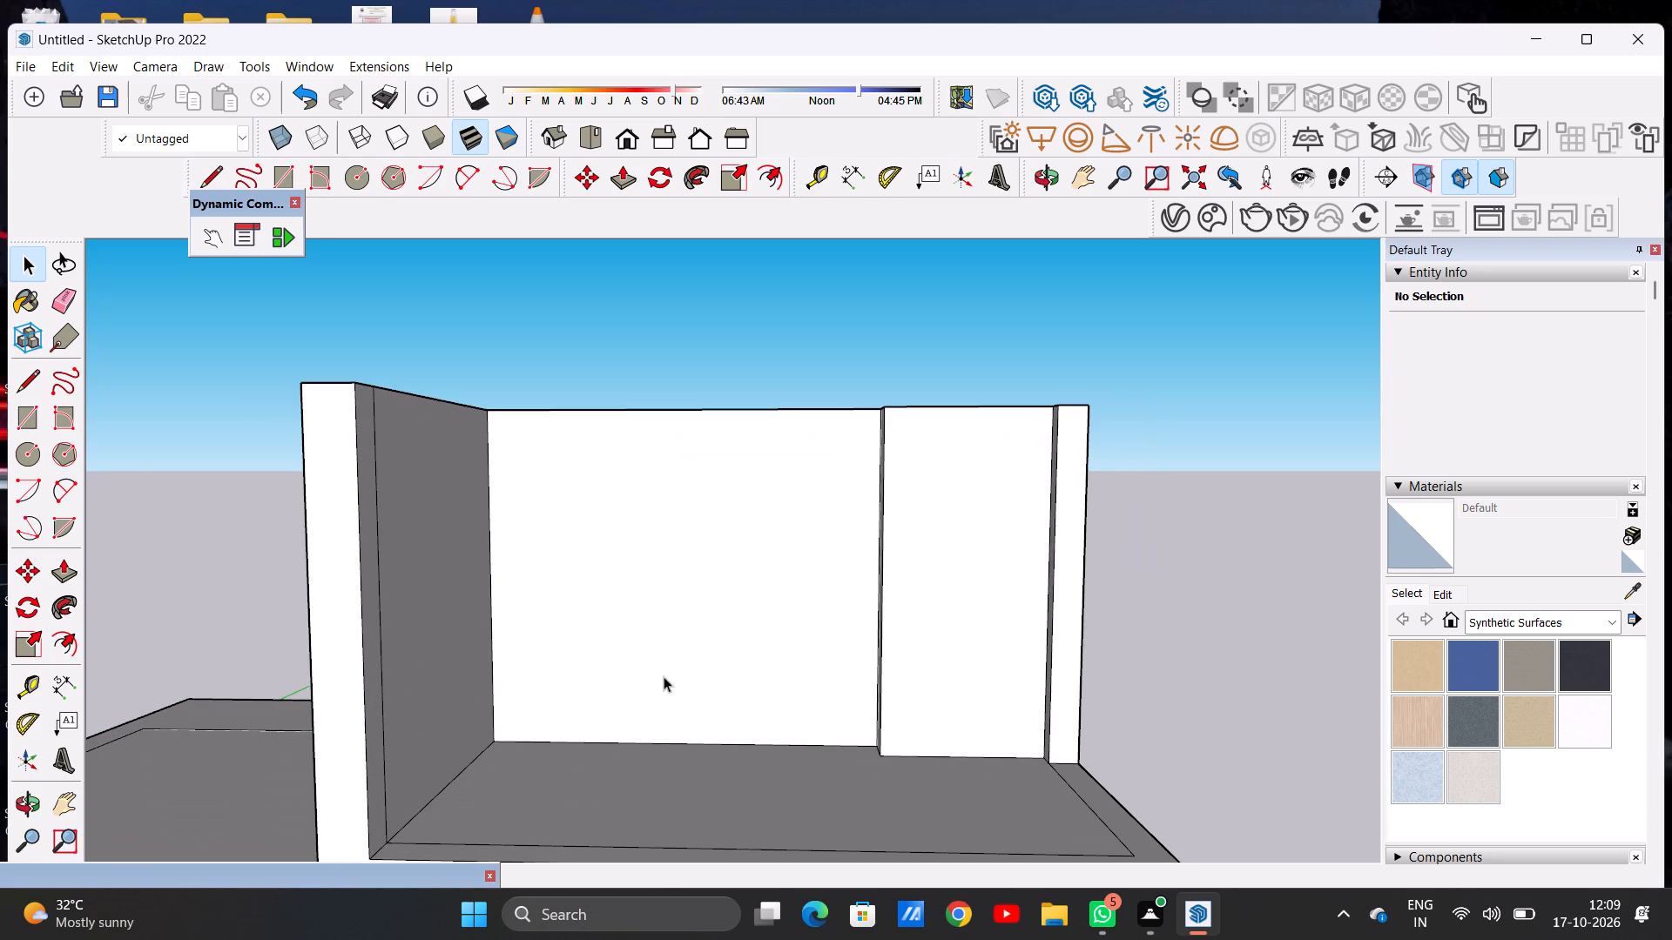
key(r)
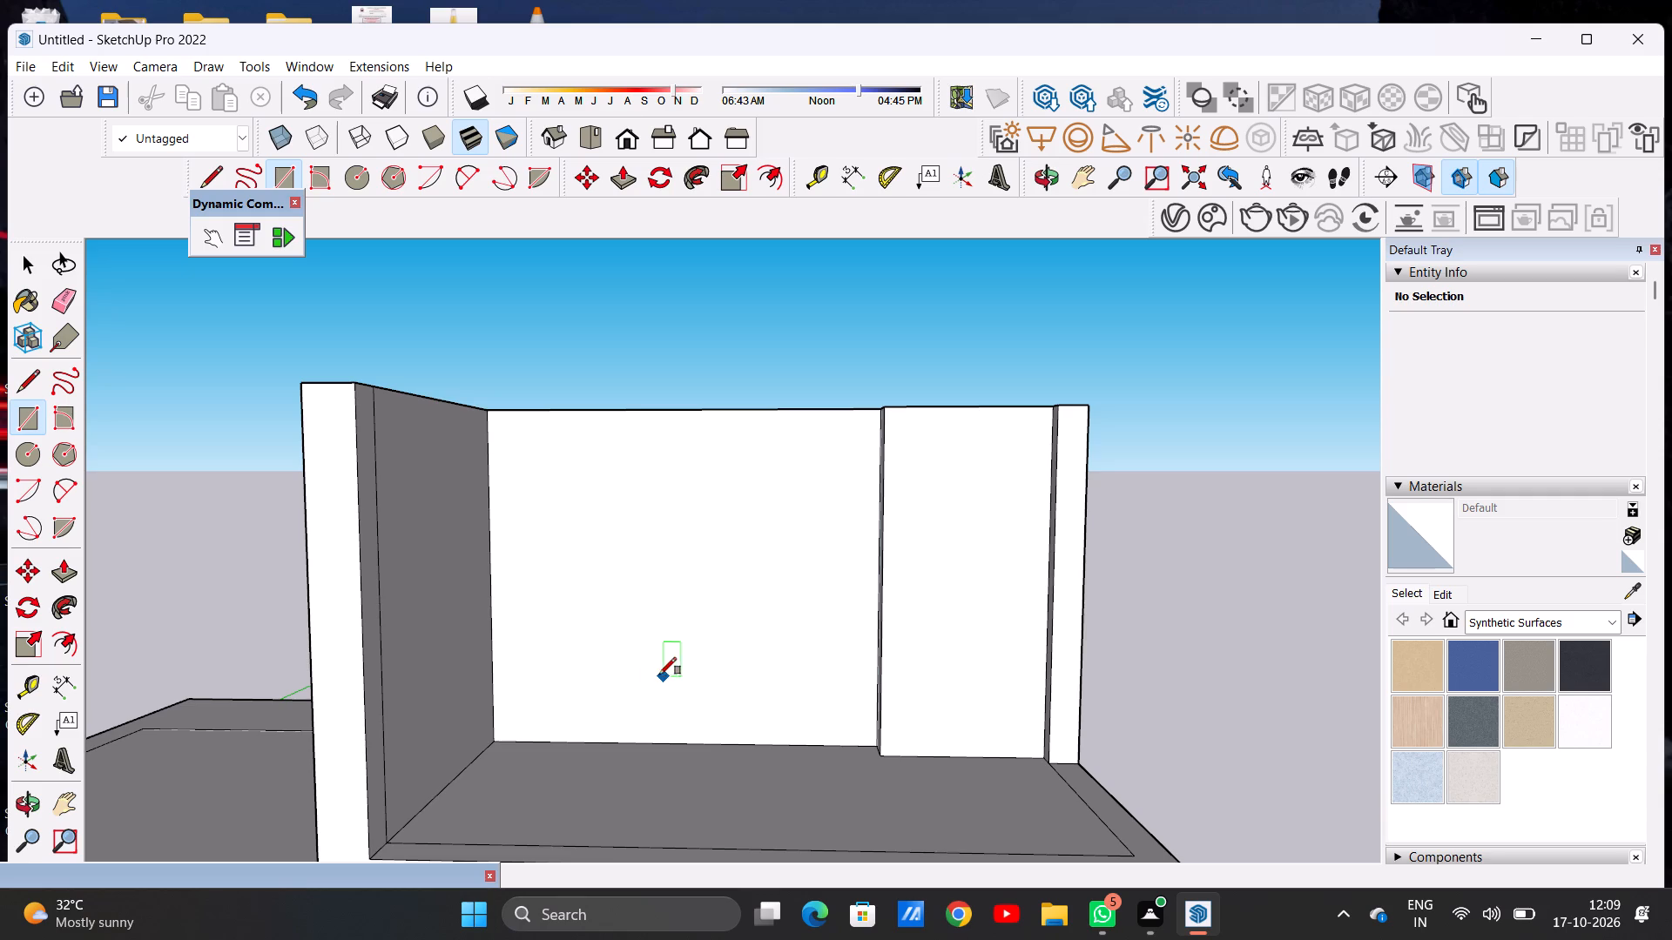
click(545, 737)
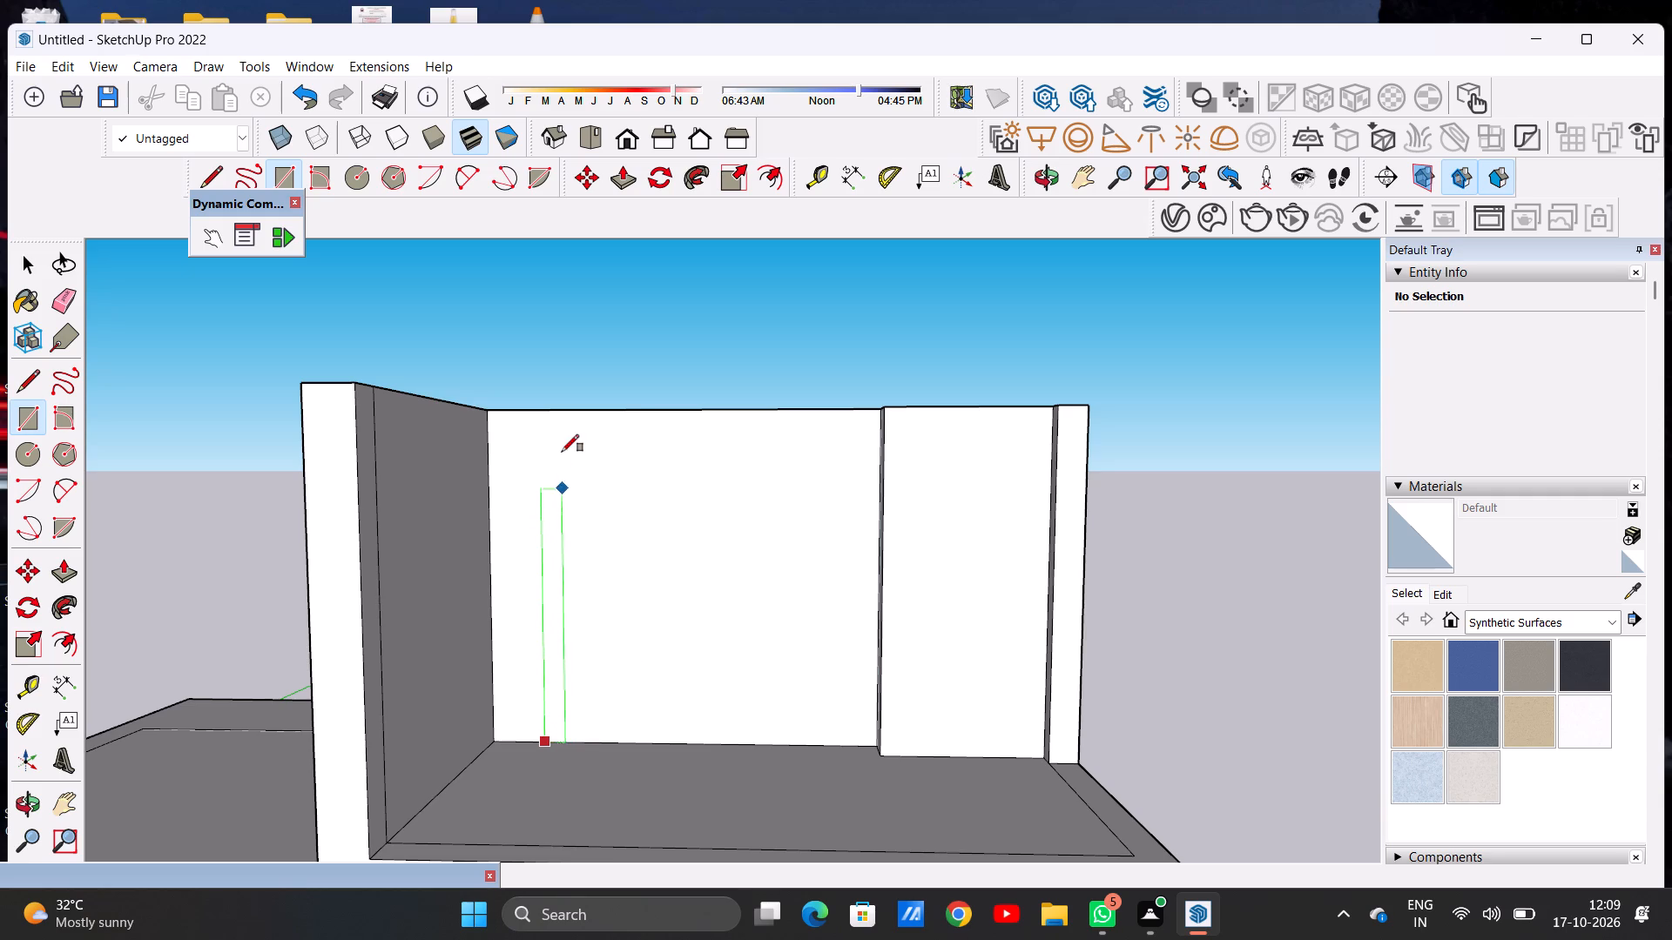
click(824, 453)
key(space)
Offset the new rectangle's outline slightly inward to form a narrow frame border around the opening.
text(OF)
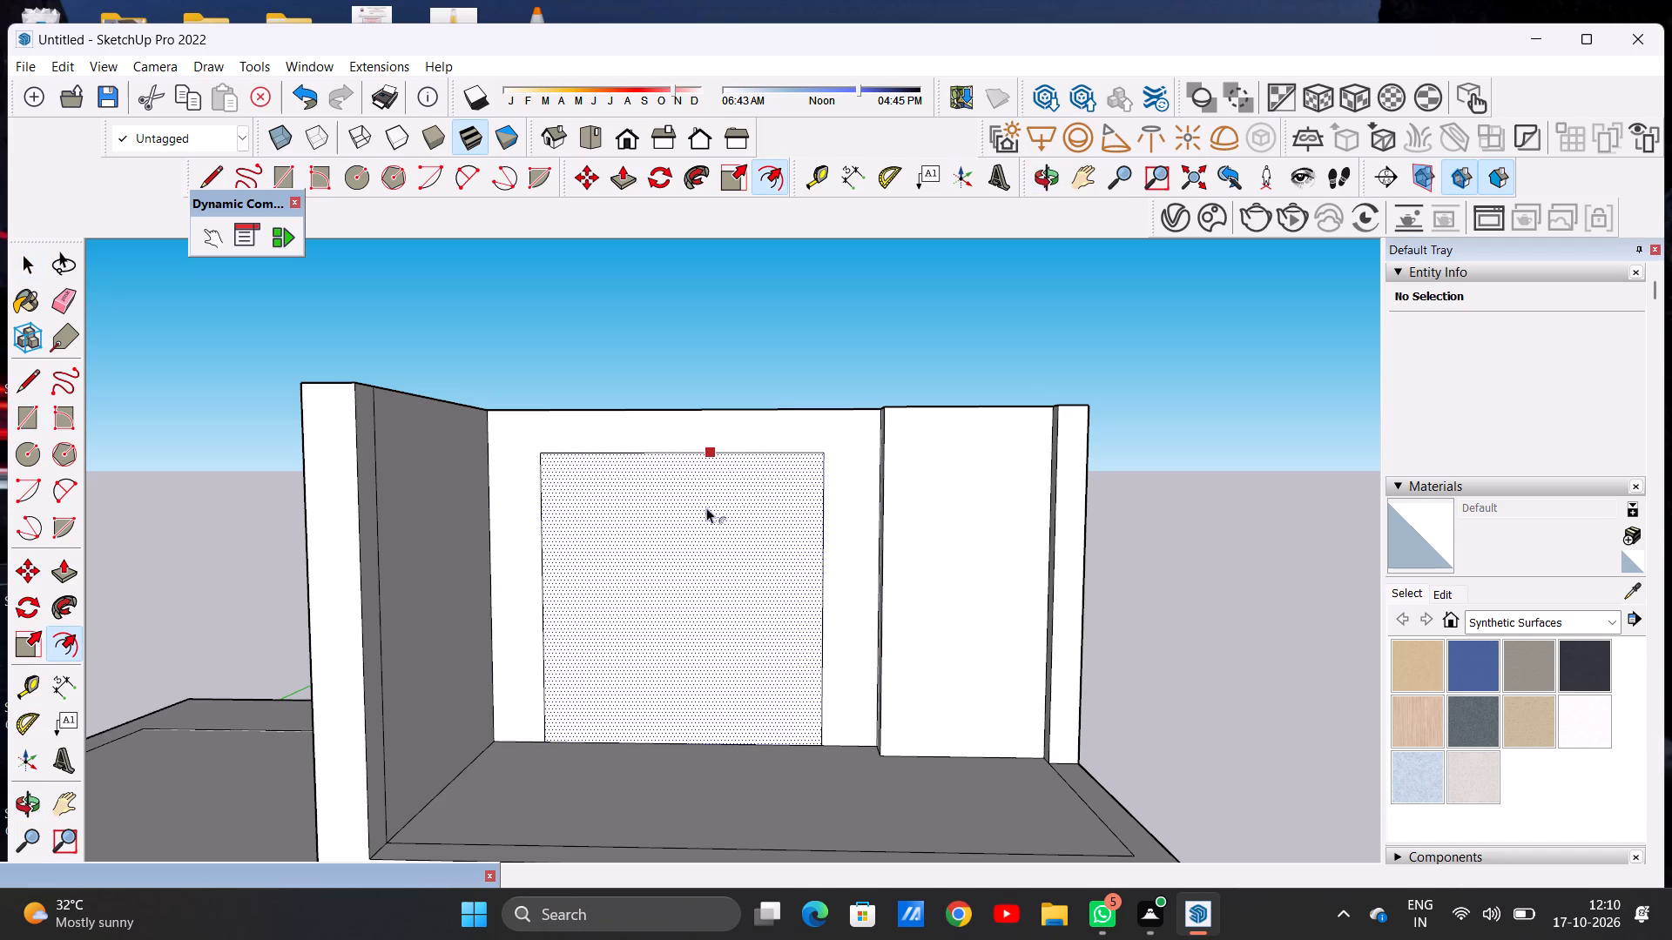
click(686, 497)
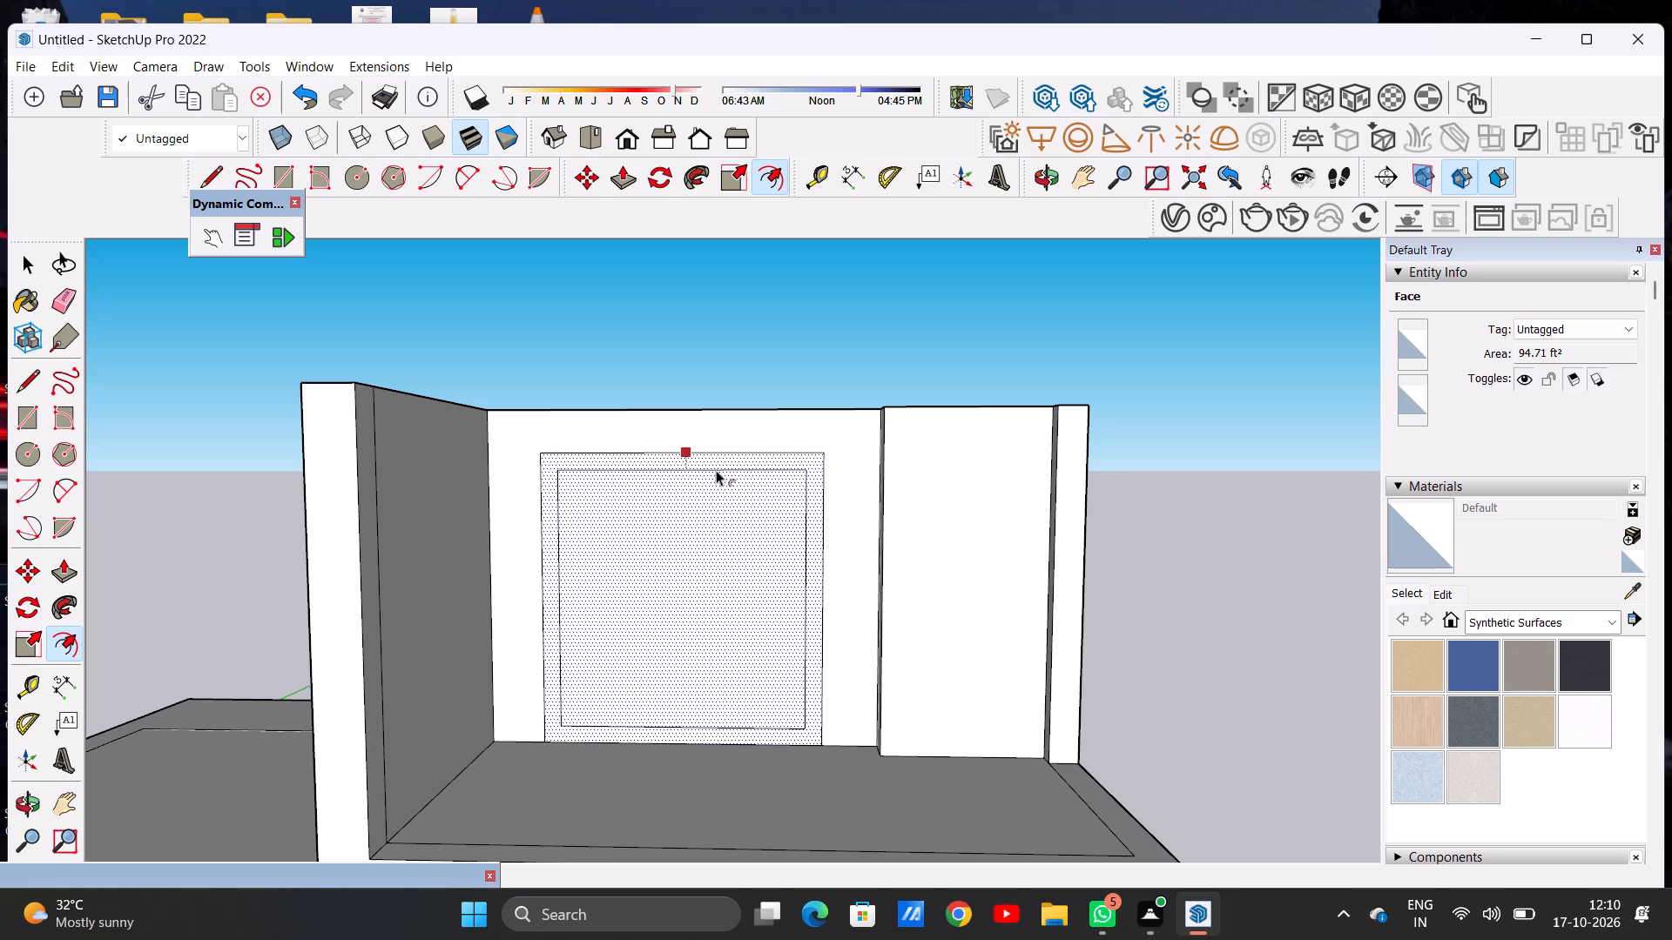
click(716, 470)
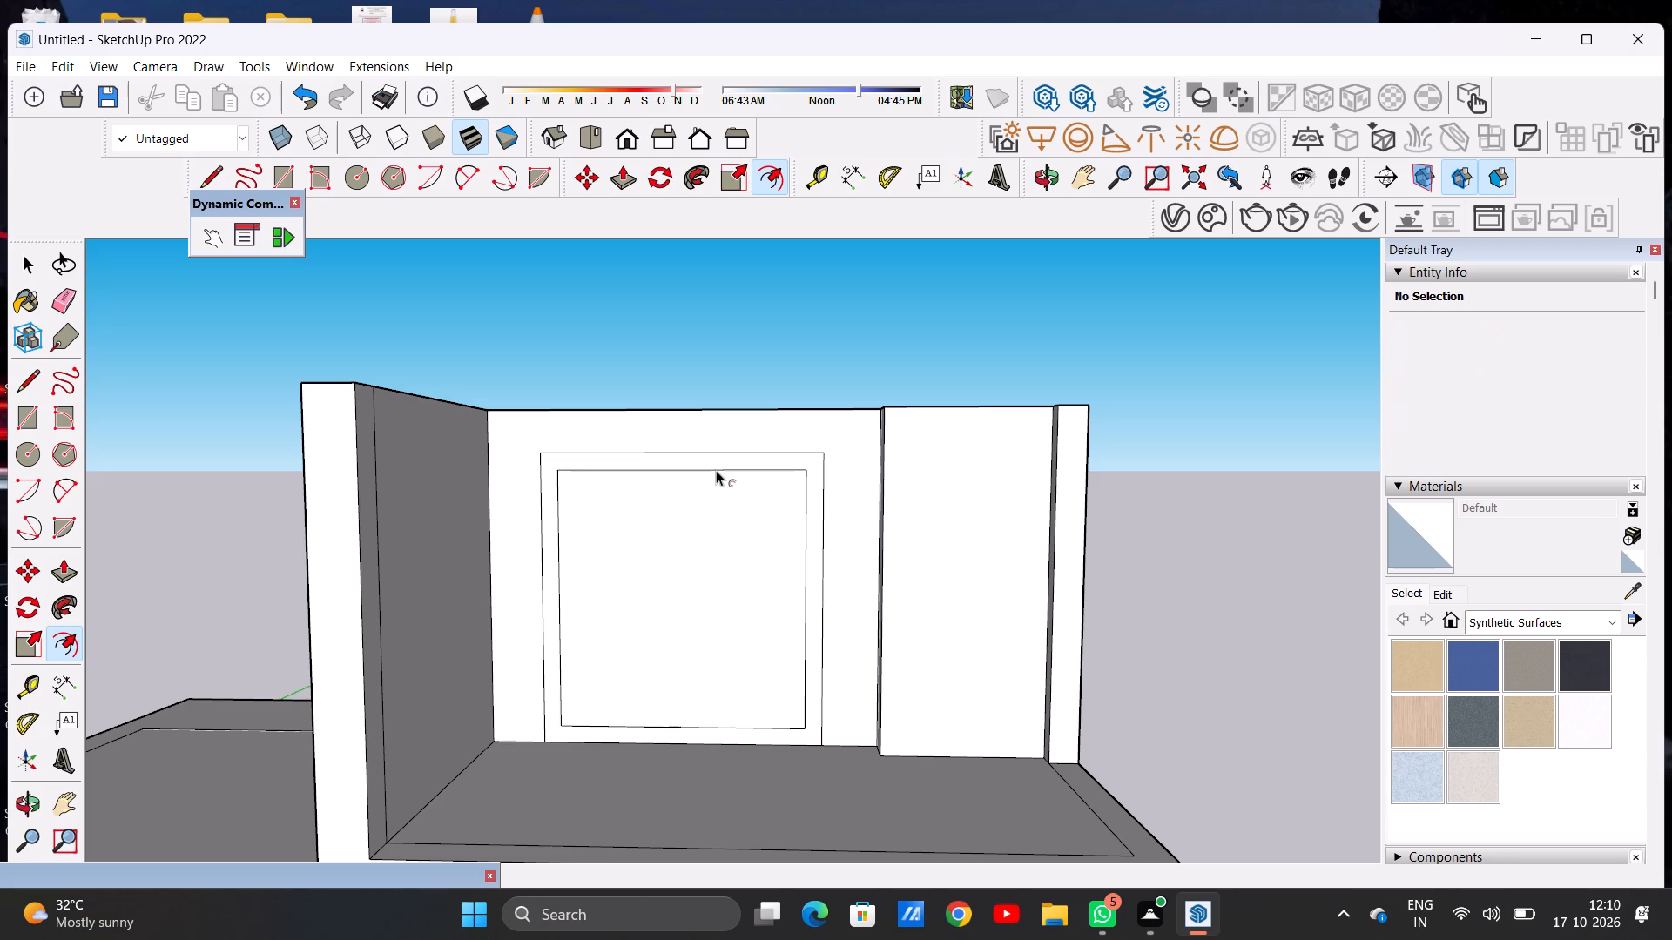
key(space)
Draw two closely spaced vertical lines across the inner rectangle, about a third of its width from the side-wall edge, forming a mullion.
text(L)
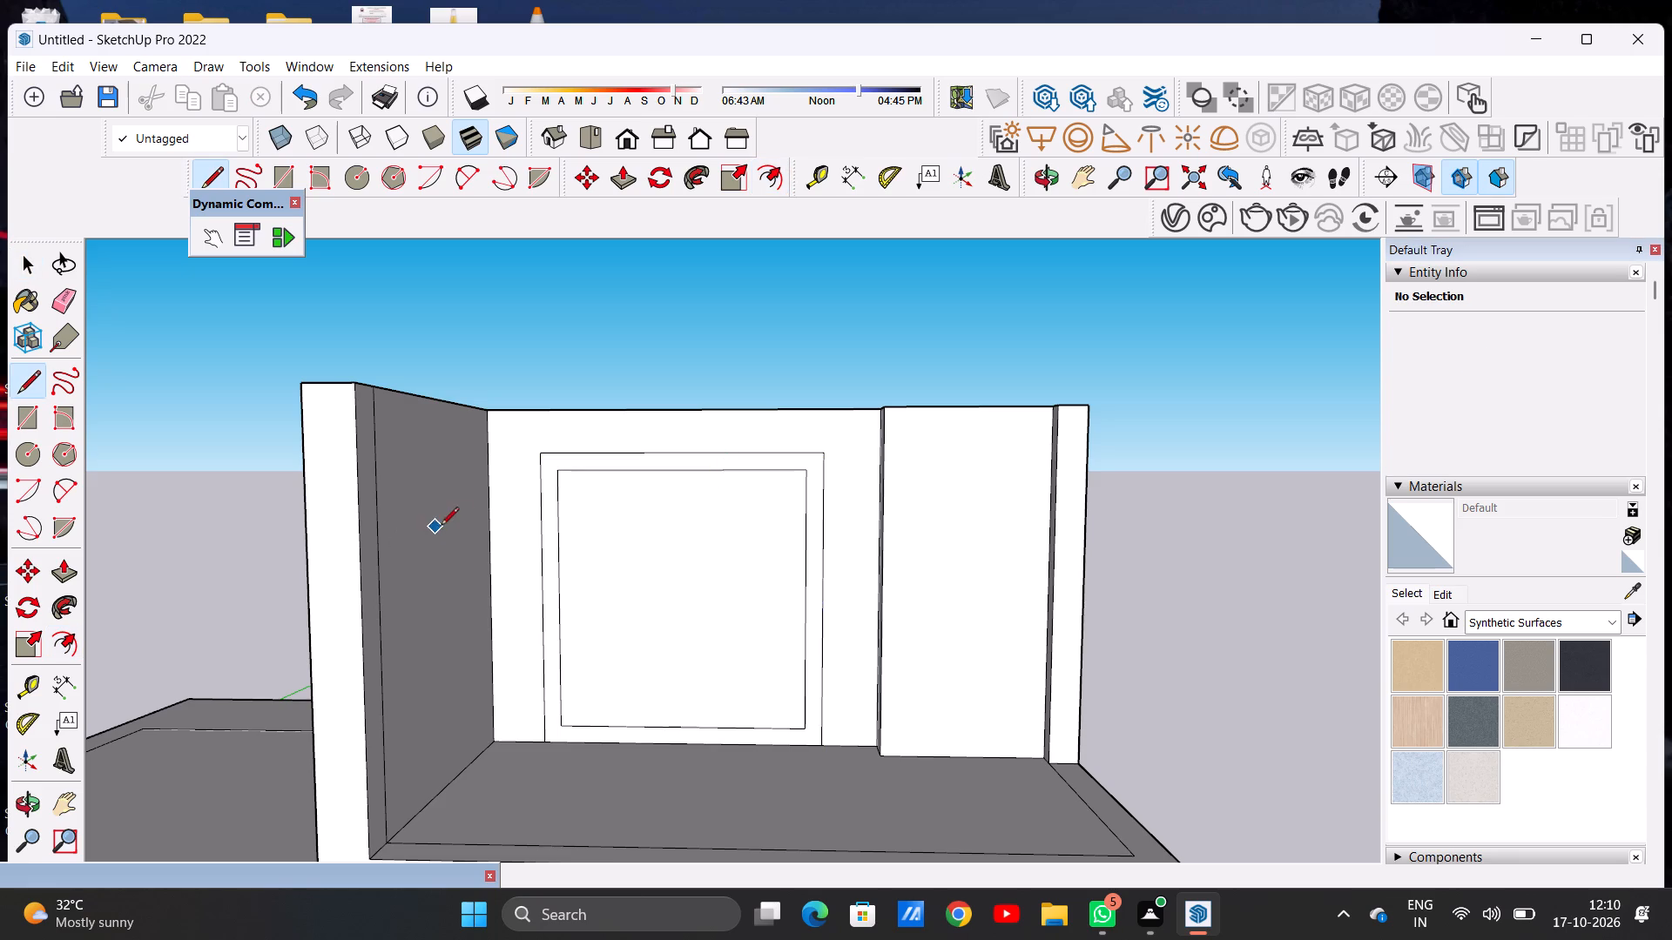
click(638, 467)
click(643, 726)
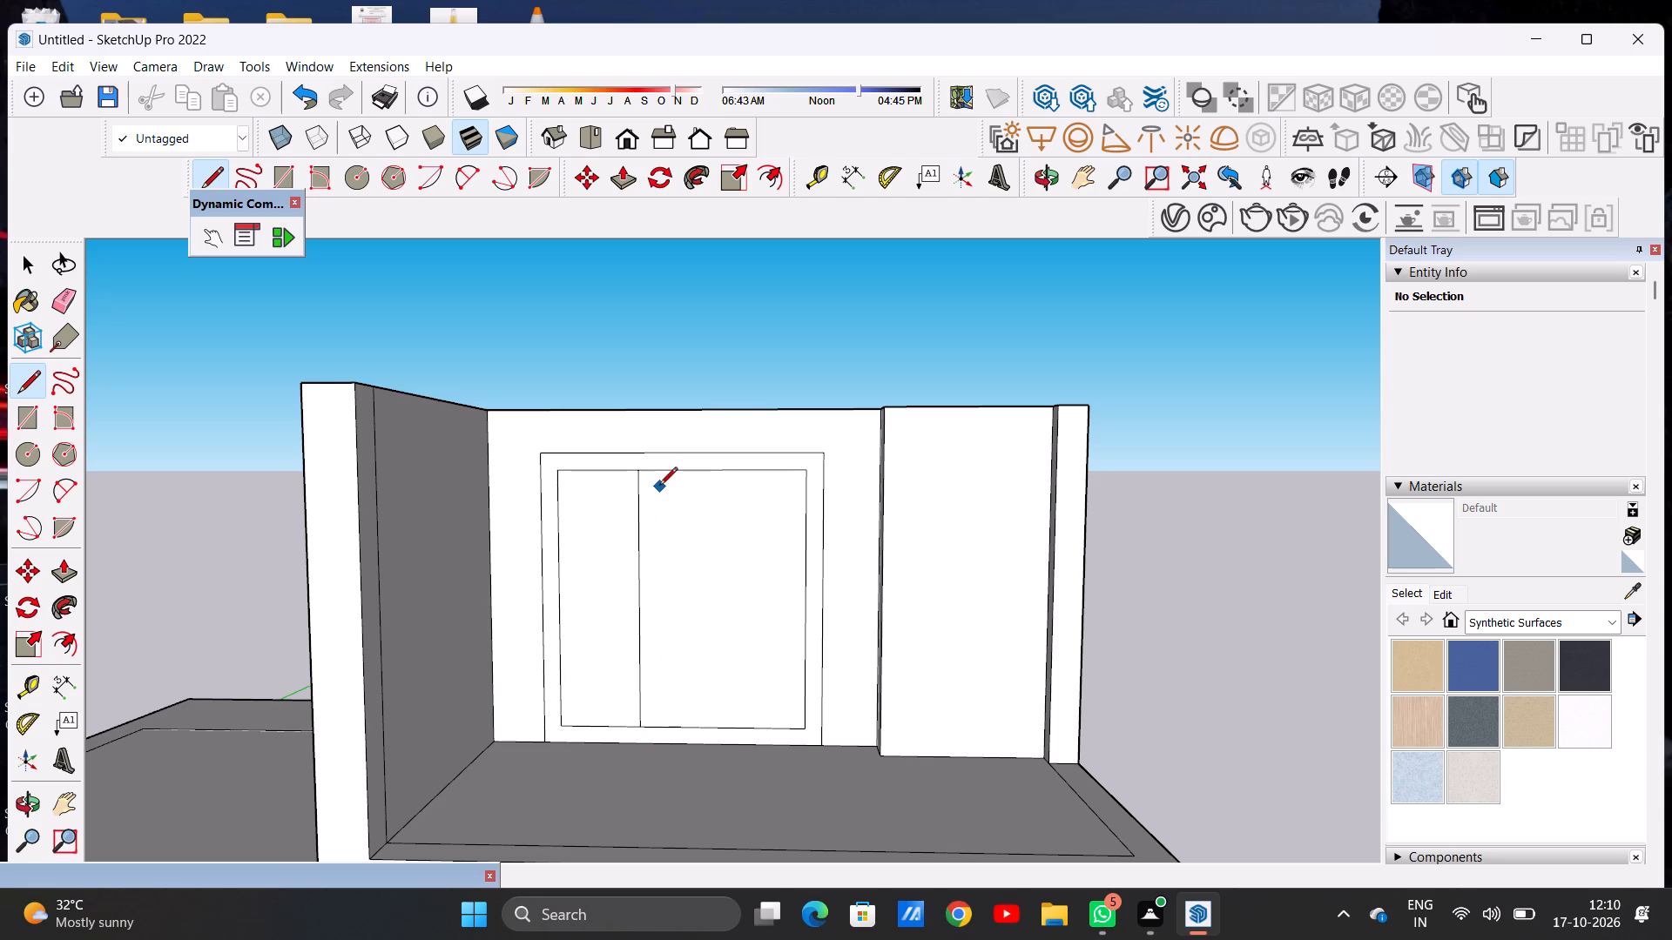
scroll(648, 692, up, 3)
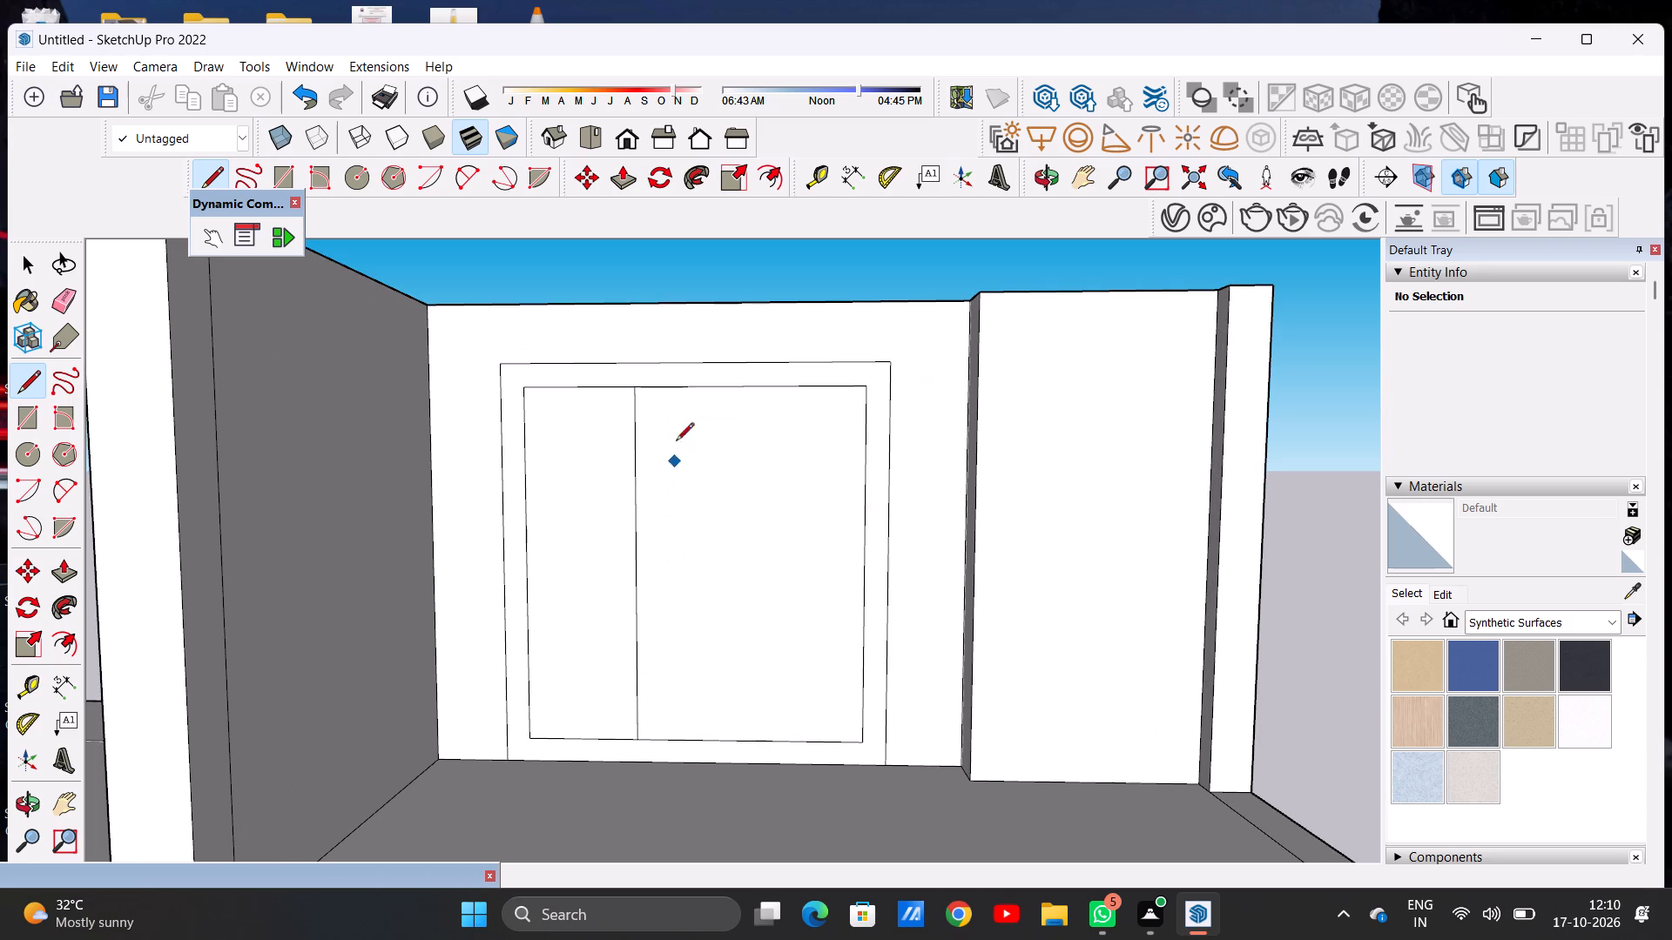
click(650, 388)
click(653, 738)
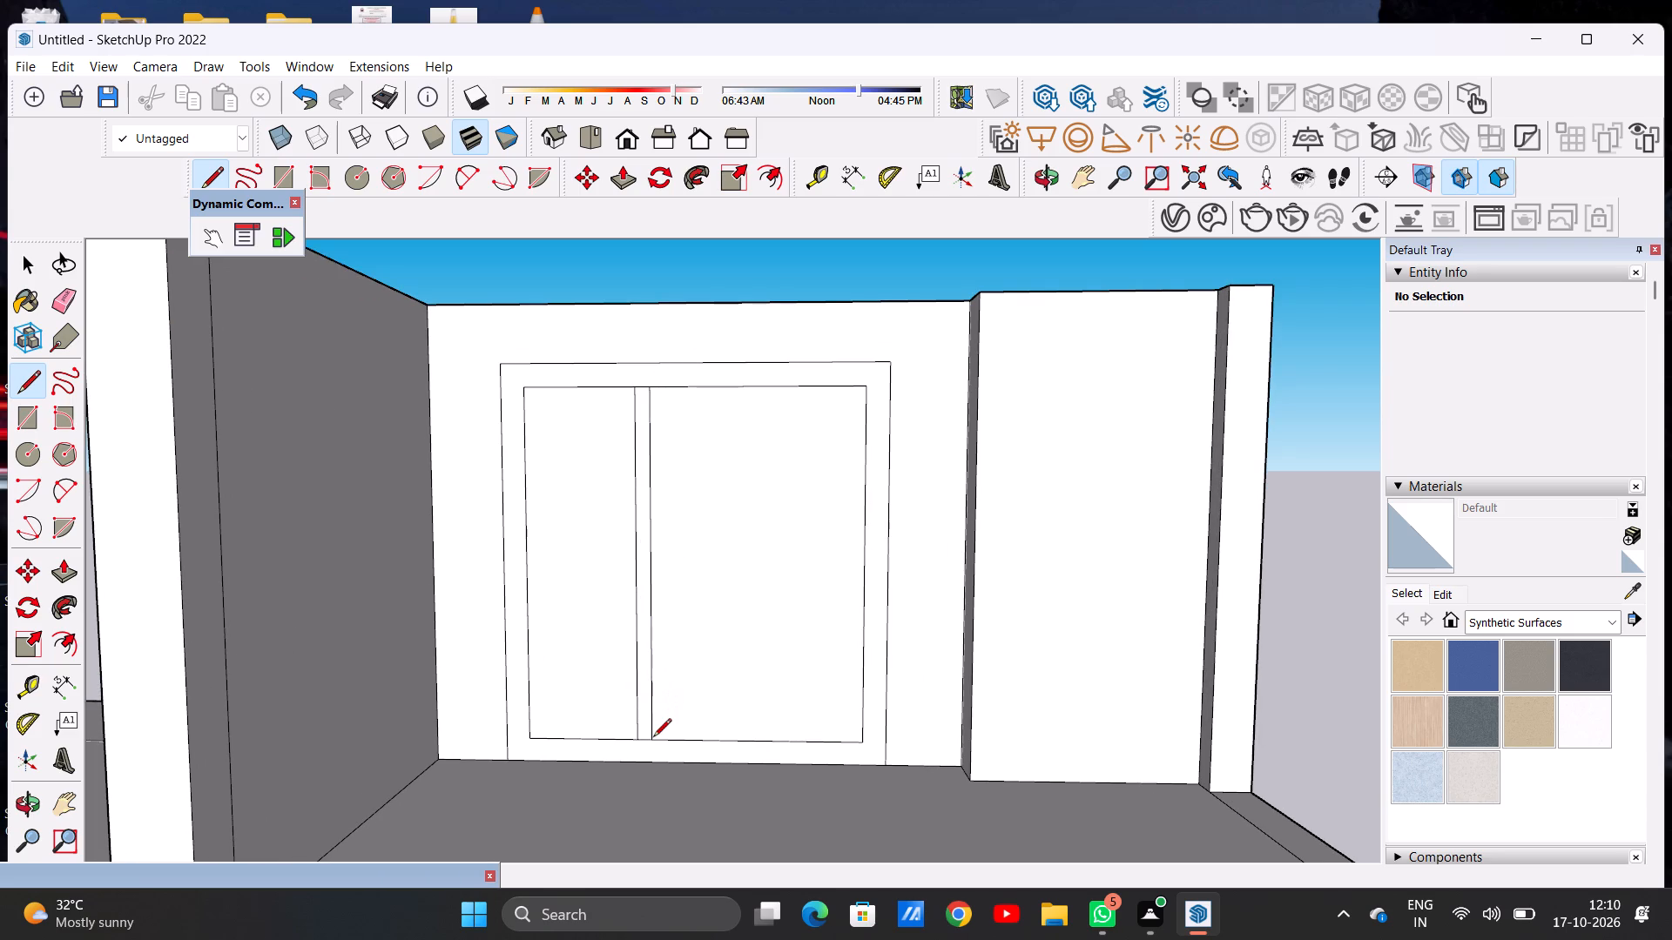
key(space)
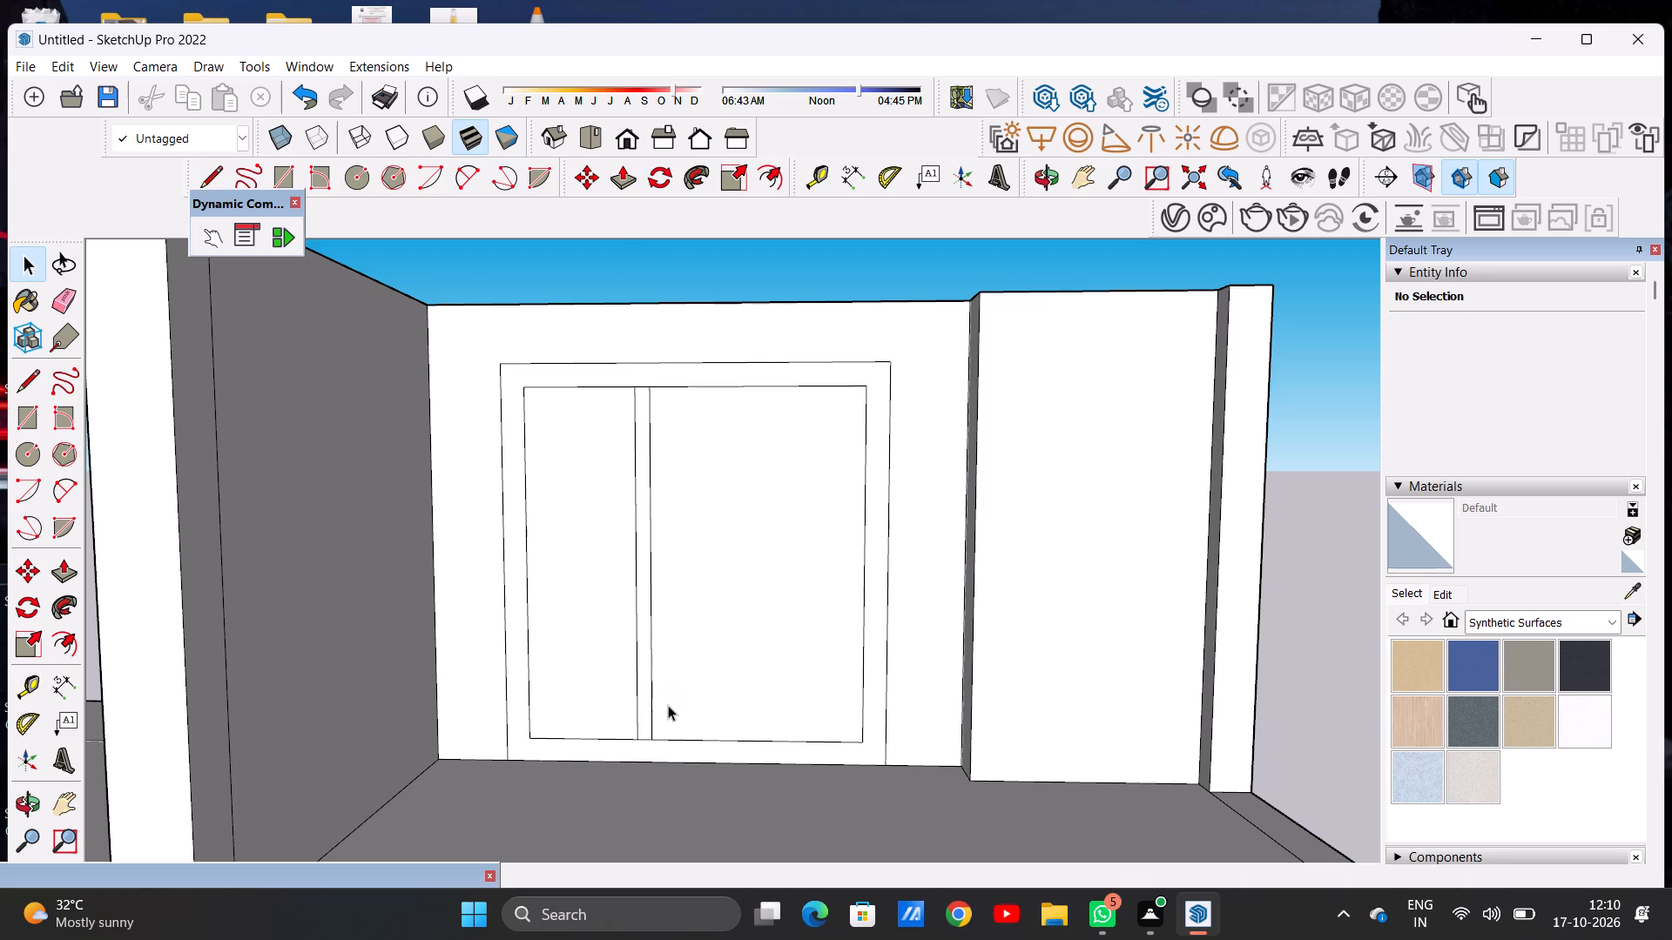
Draw a narrow vertical rectangle in the wider pane beside the mullion, hanging from the inner frame's top edge to about two-thirds of the height.
scroll(758, 691, down, 3)
scroll(810, 574, up, 1)
scroll(811, 577, down, 1)
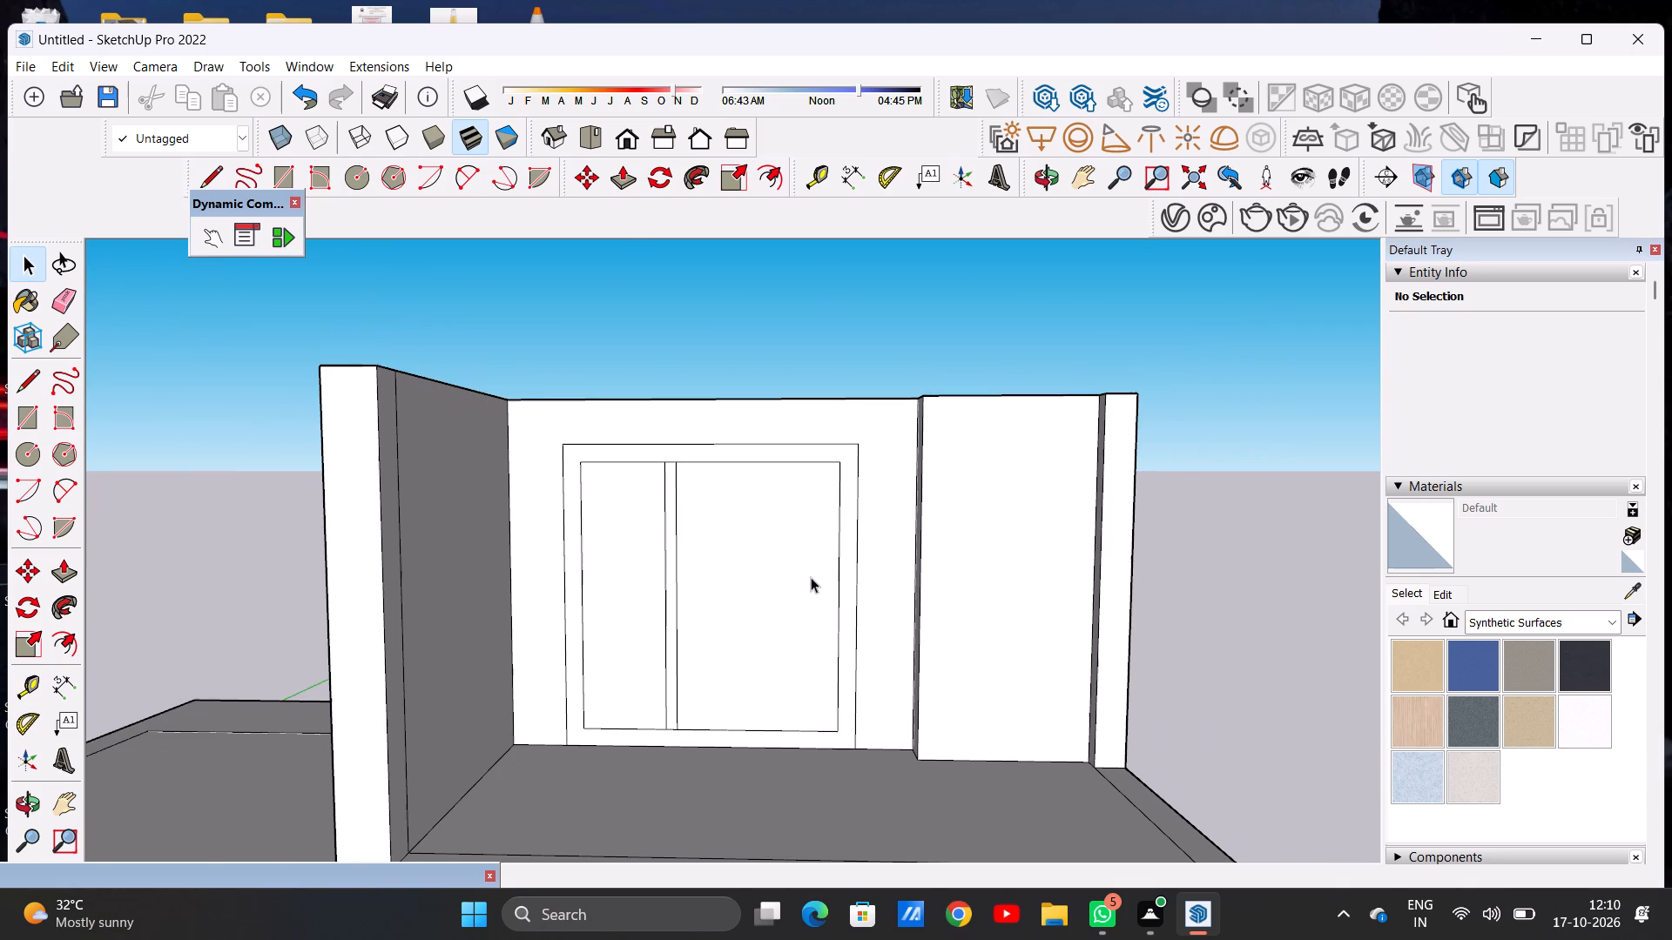
scroll(703, 671, up, 2)
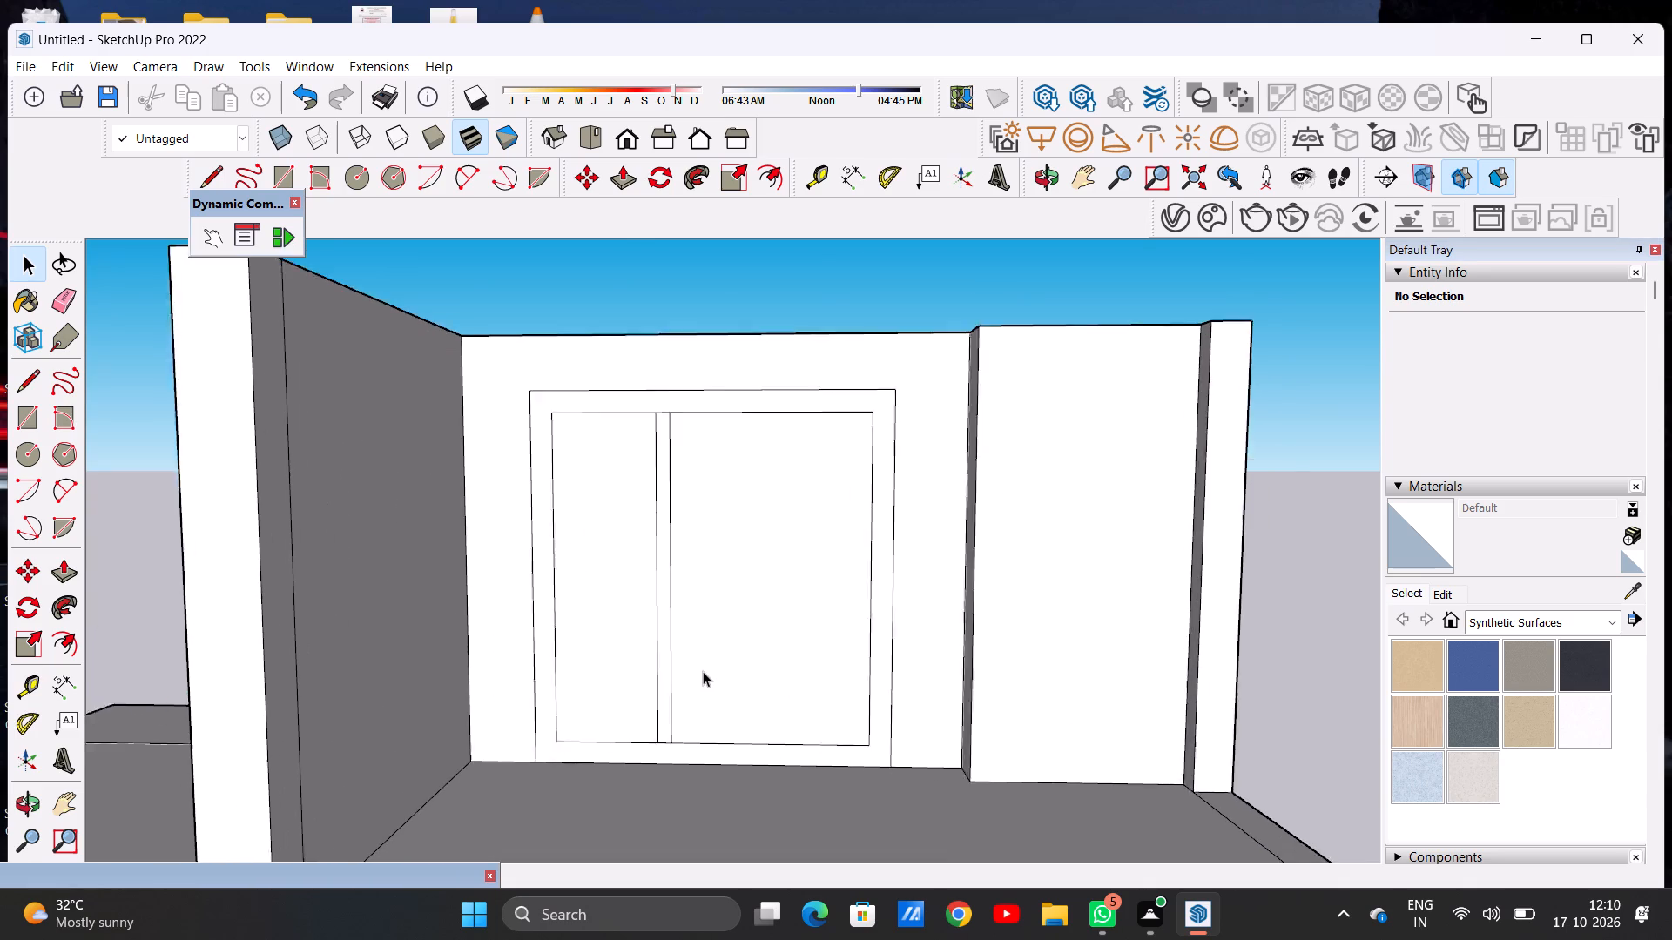
scroll(703, 671, up, 1)
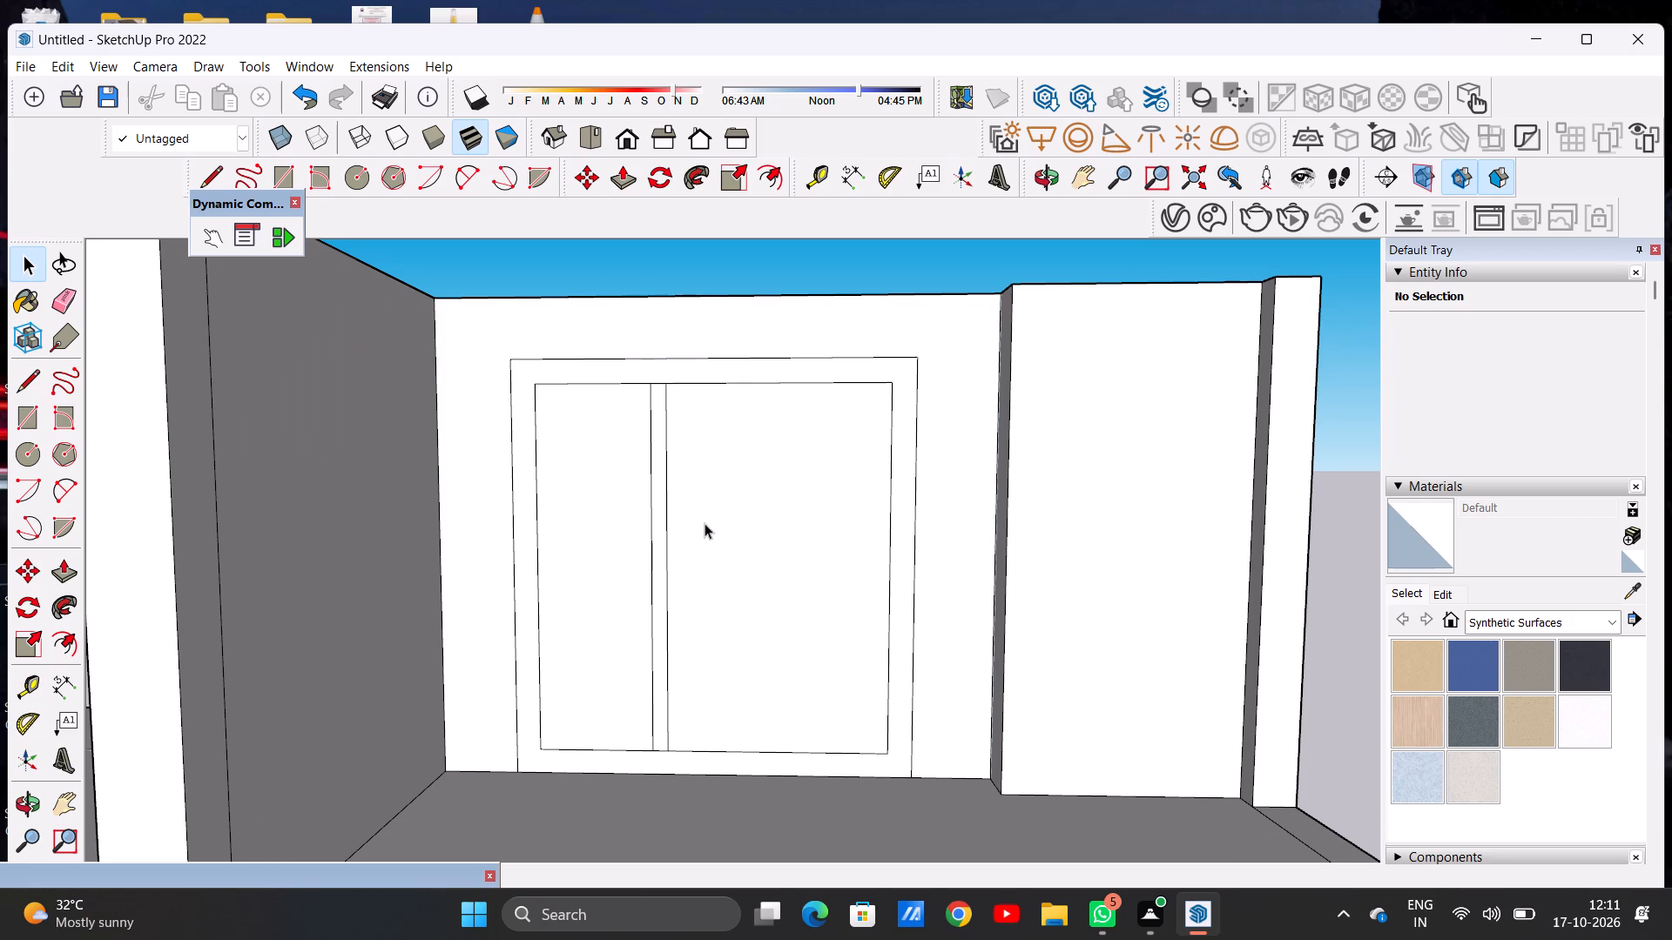
key(r)
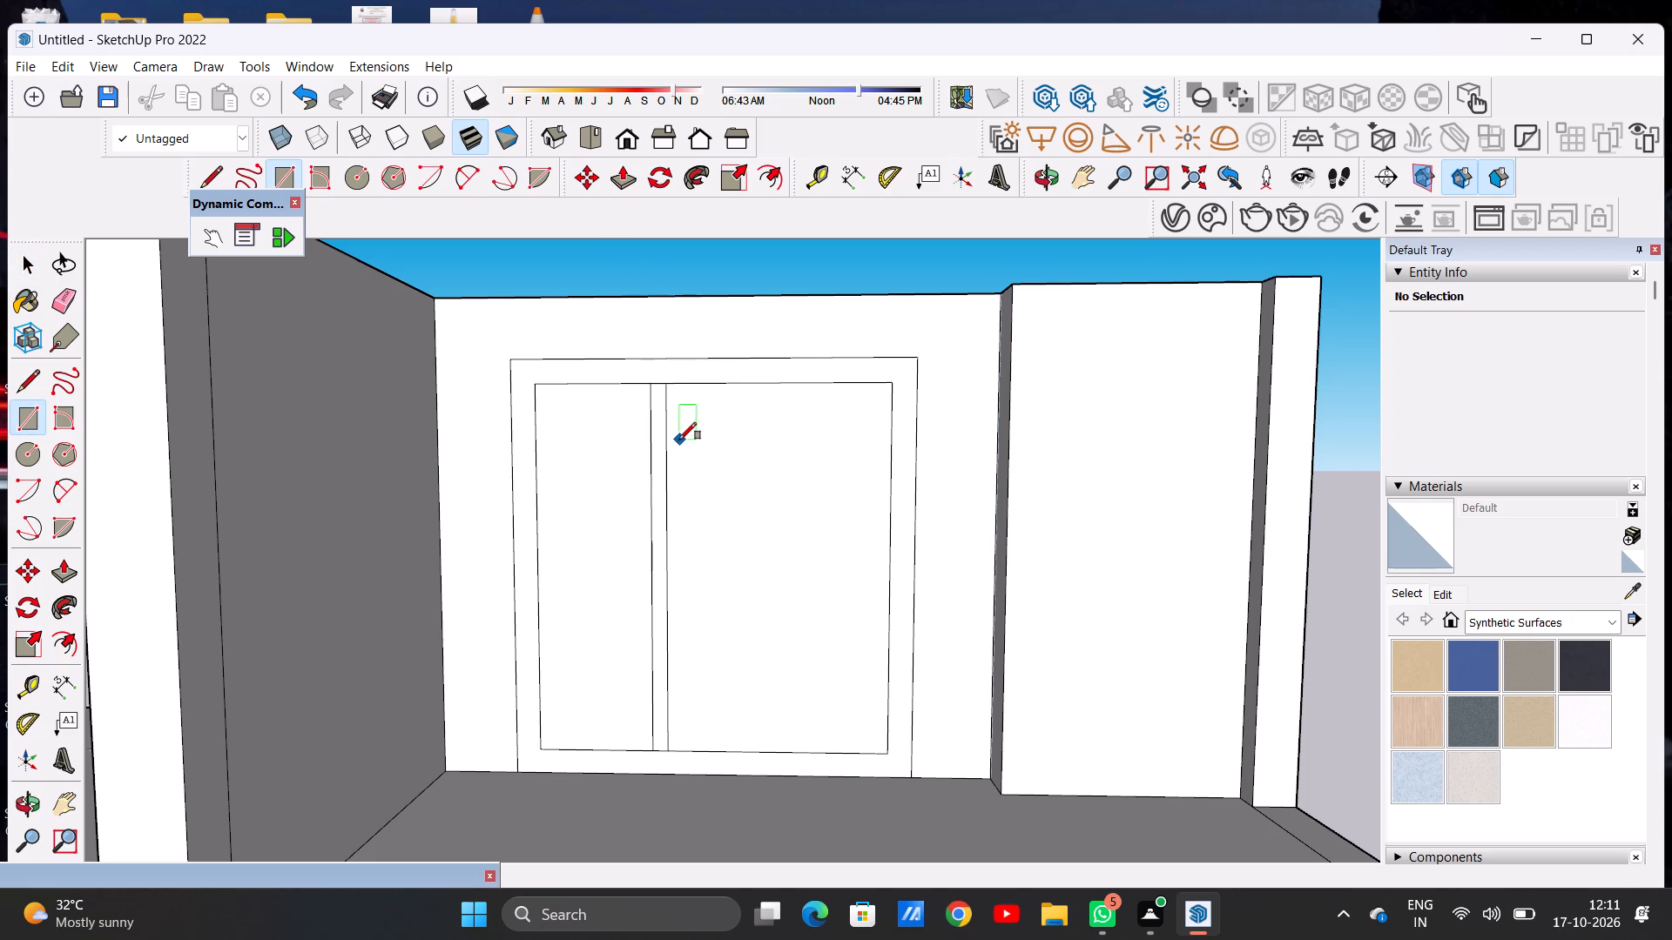
click(691, 382)
click(730, 386)
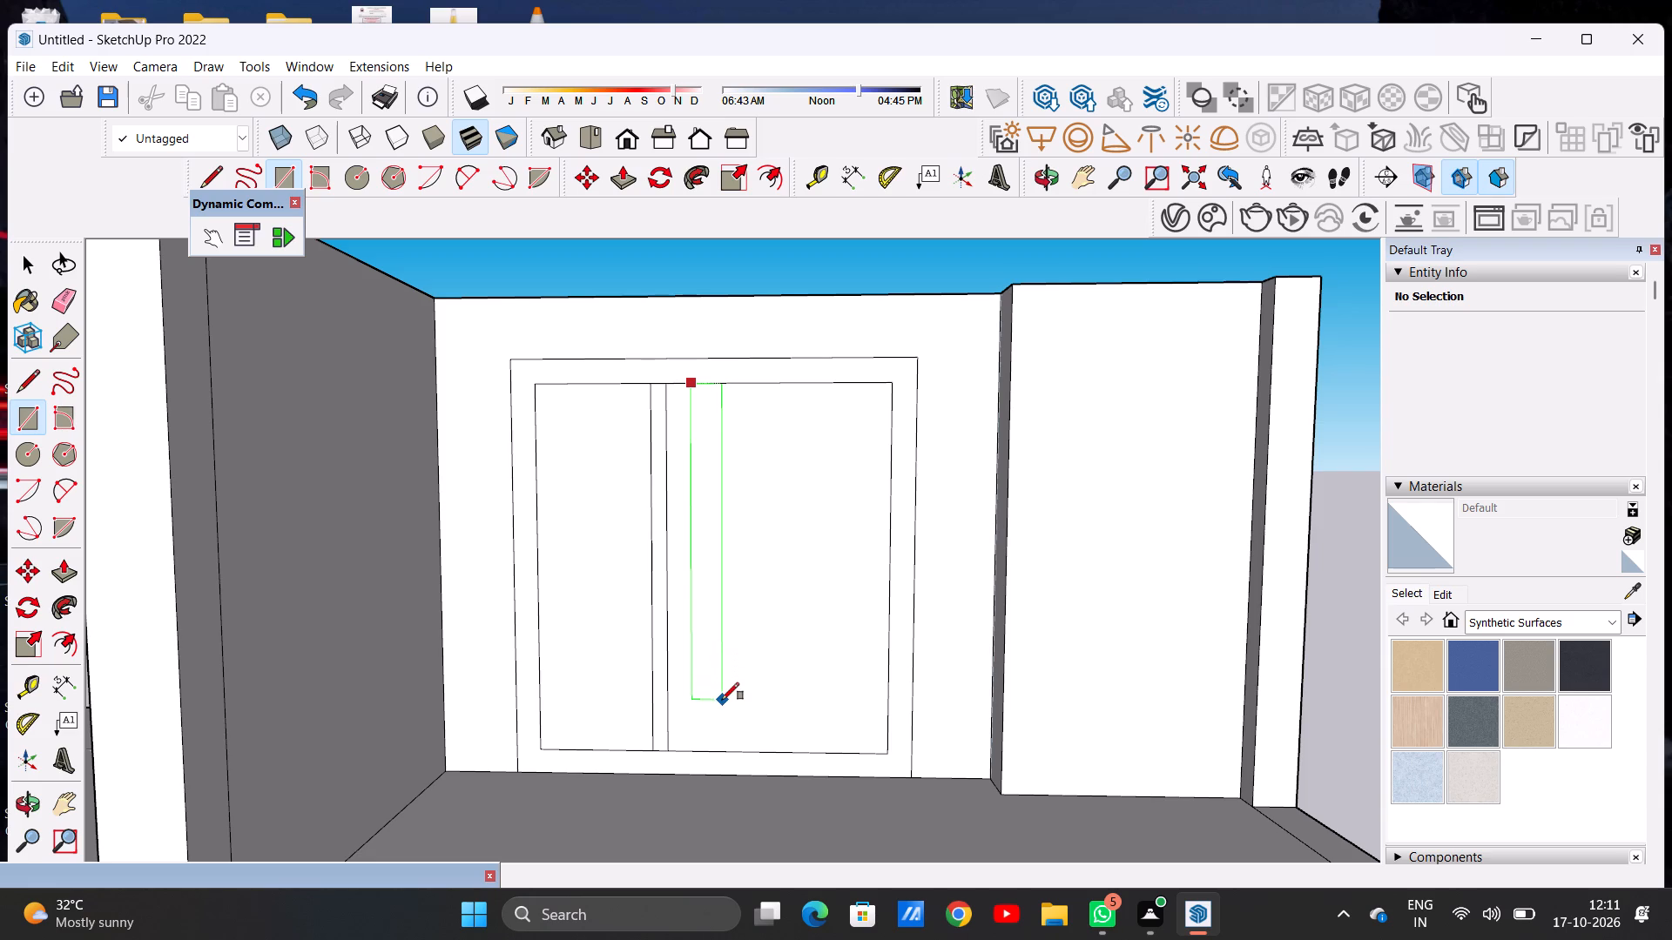
click(722, 642)
key(space)
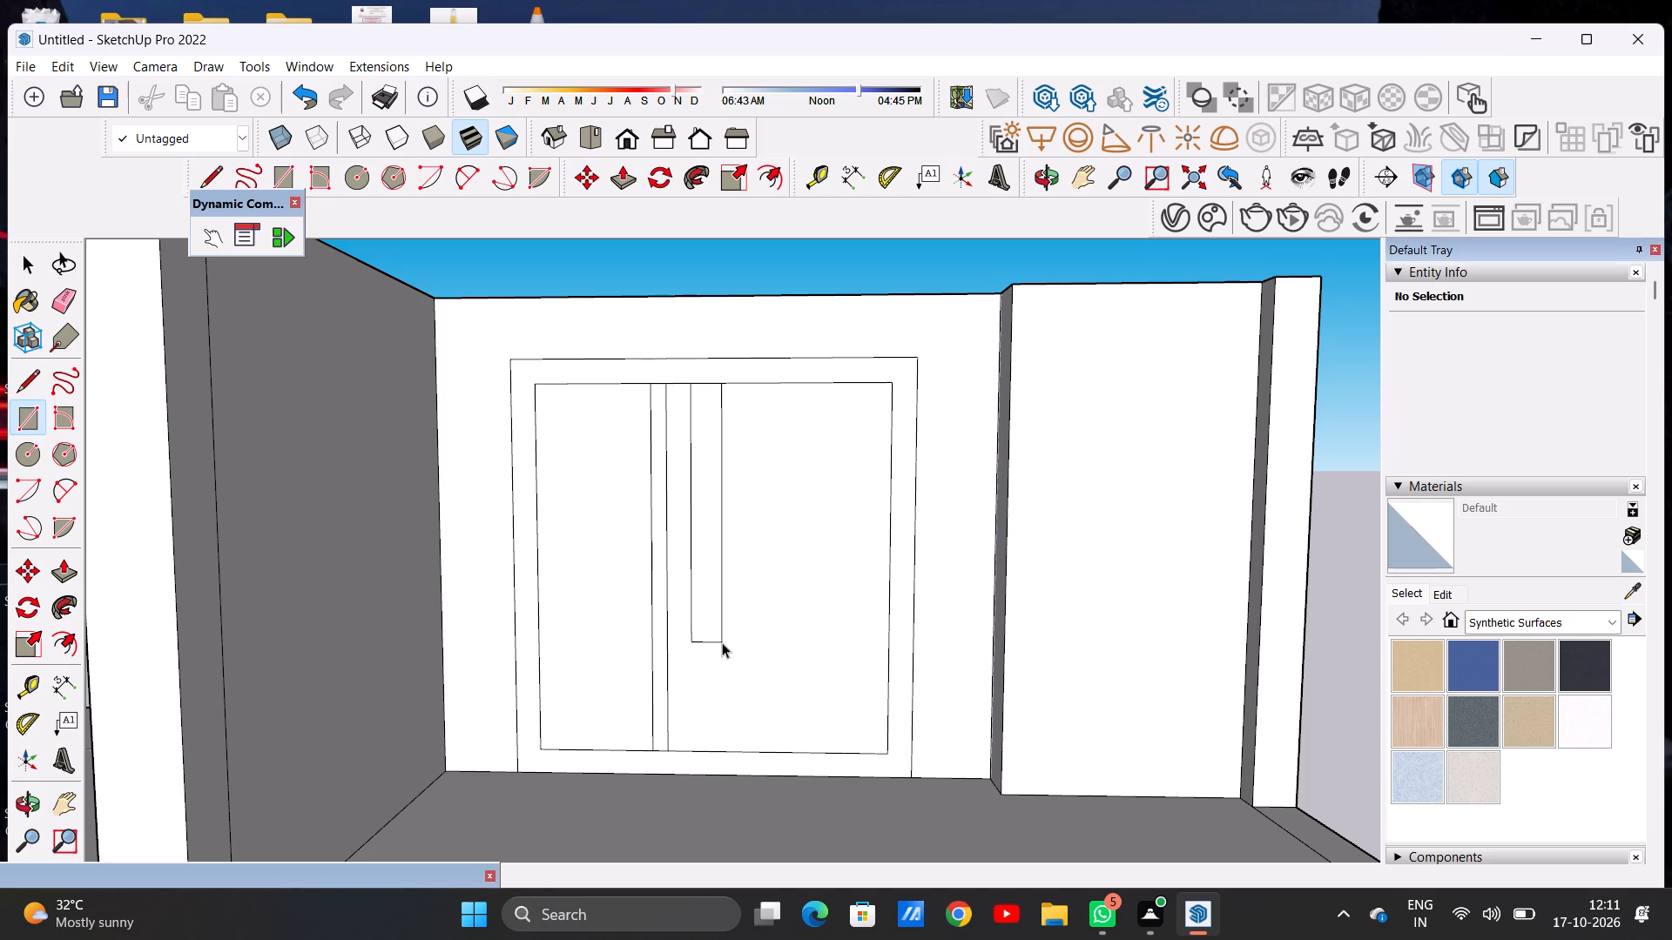
Copy the narrow vertical strip twice across the wider pane with Move, making three roughly evenly spaced strips.
double_click(711, 608)
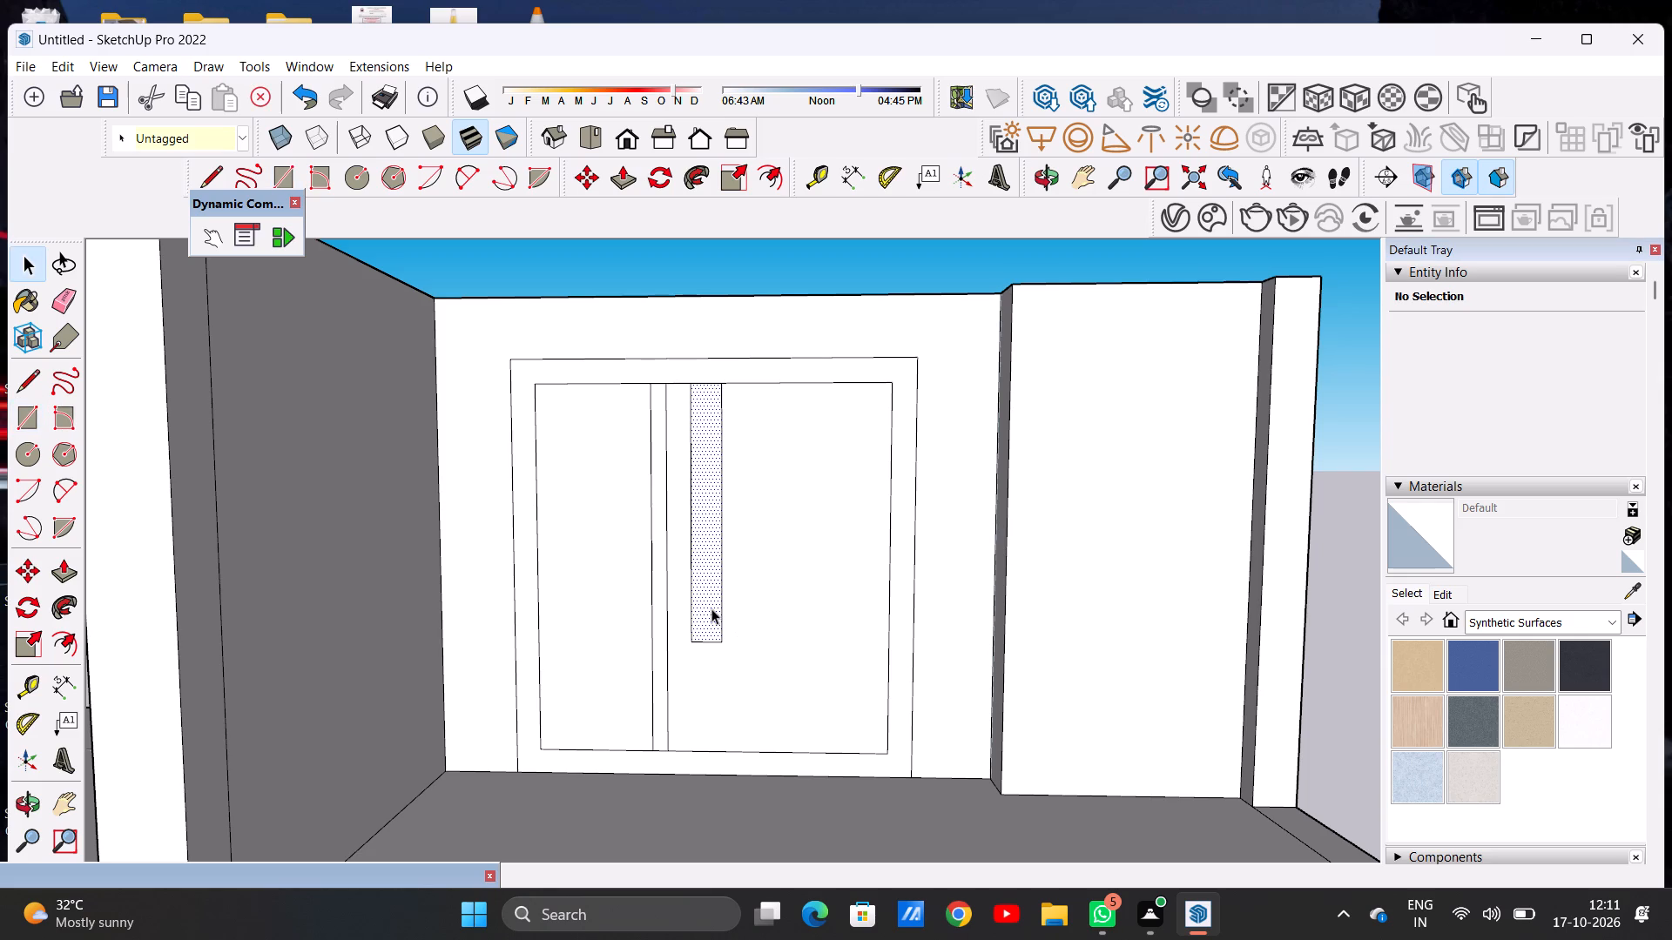
key(m)
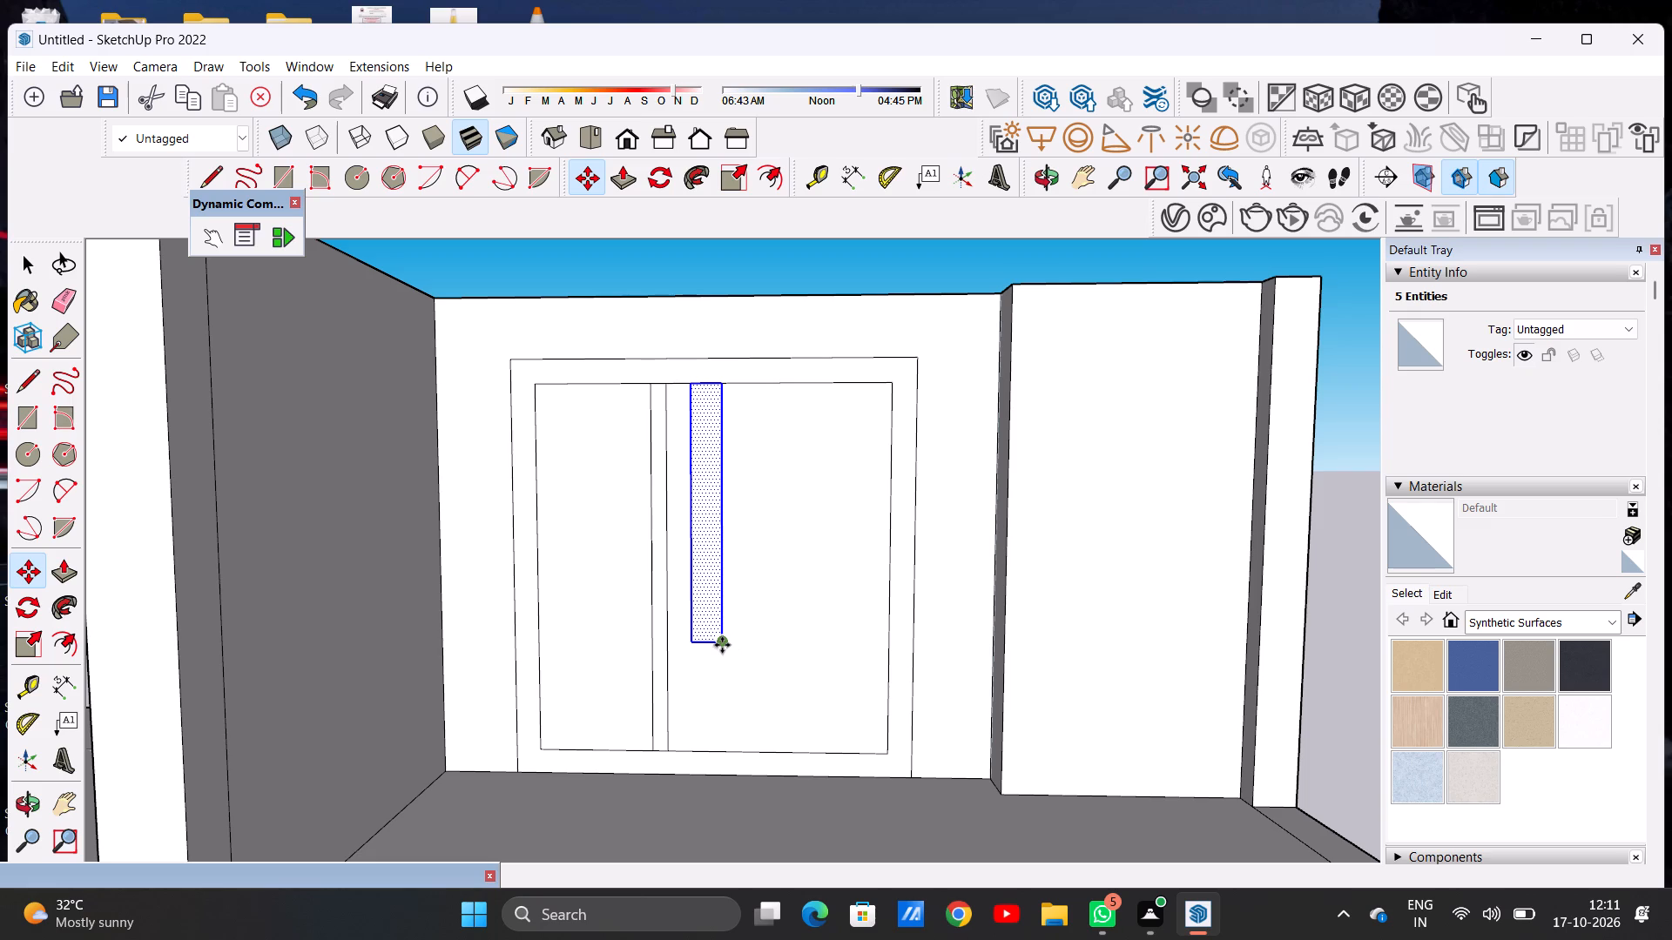
click(722, 645)
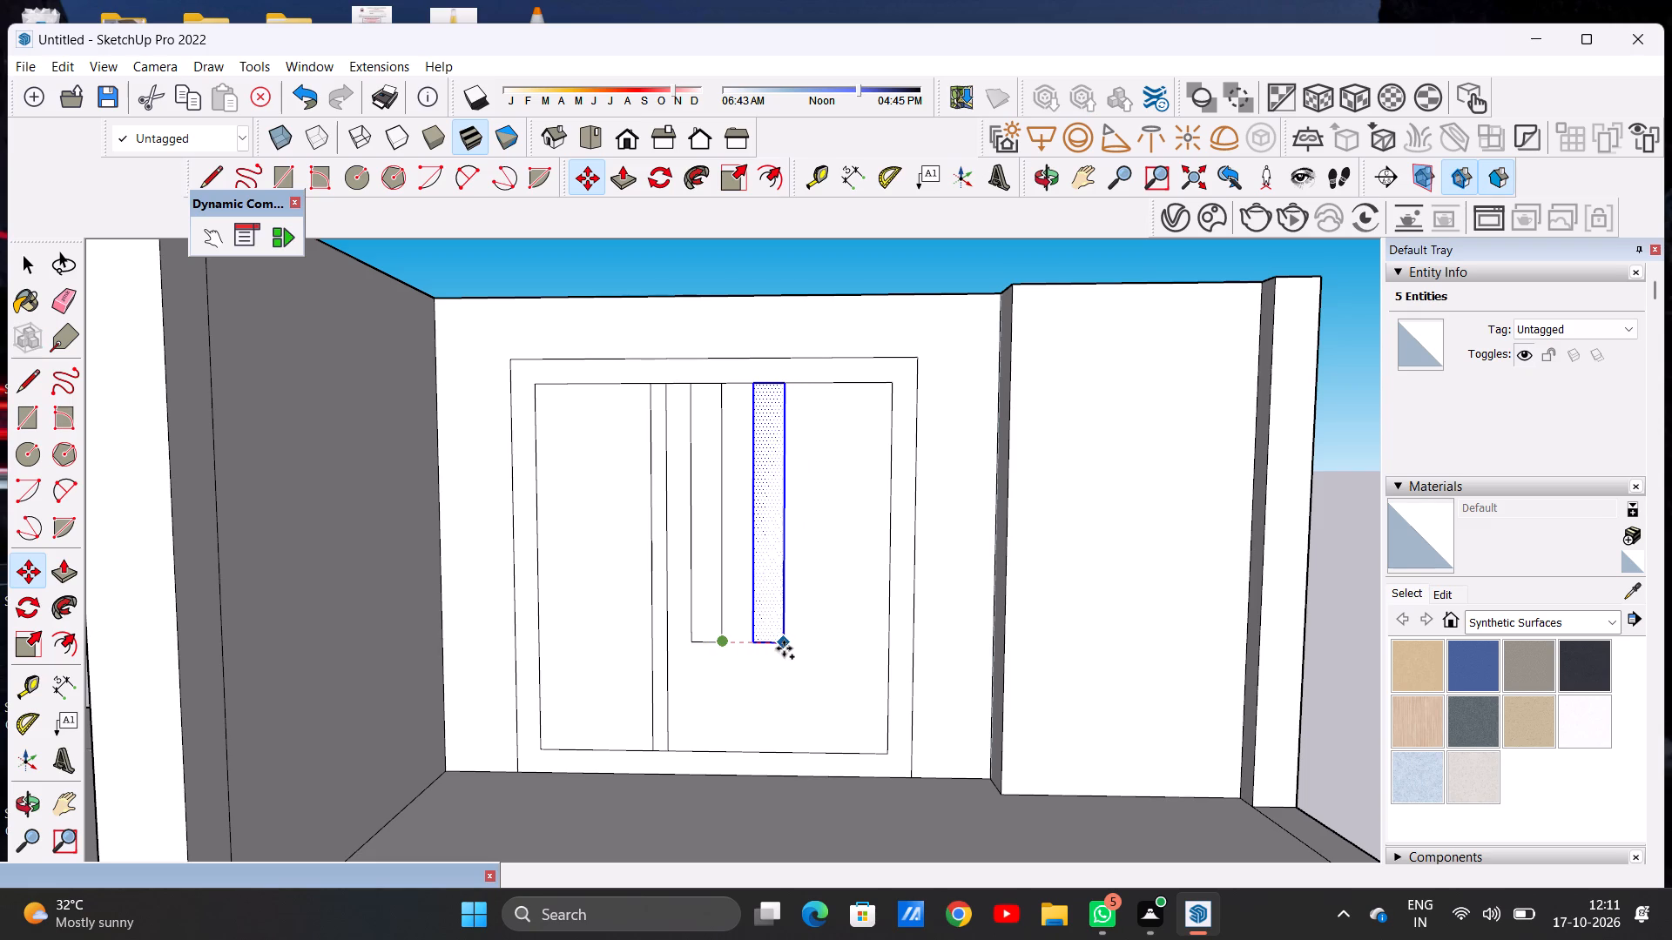
click(784, 648)
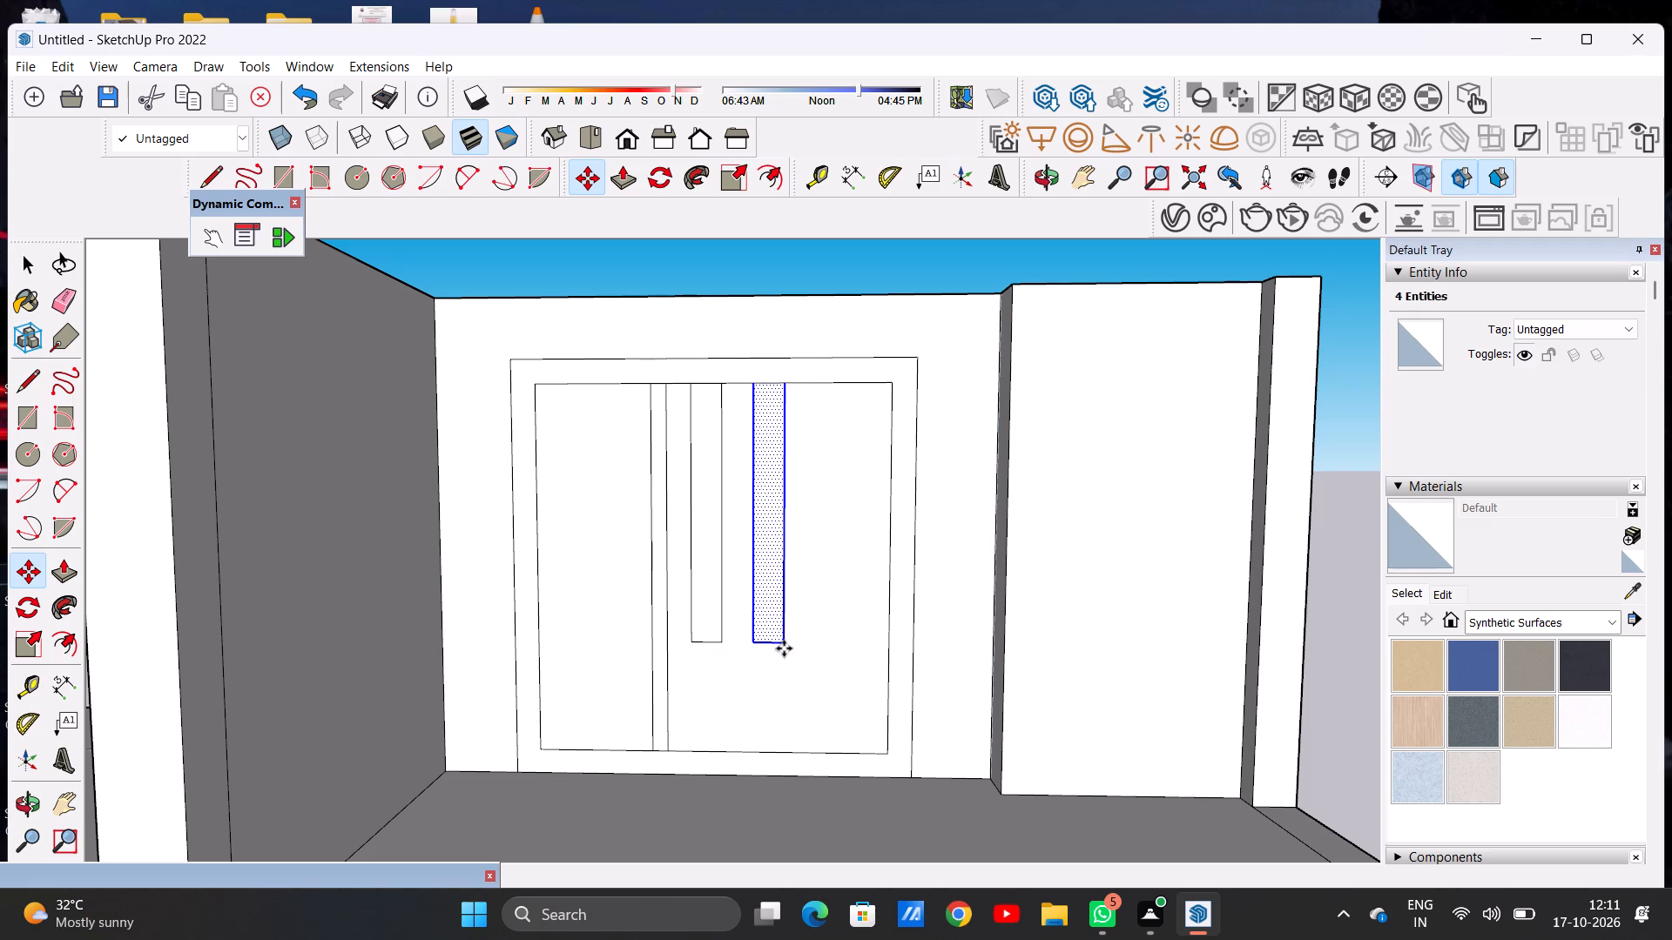
click(784, 648)
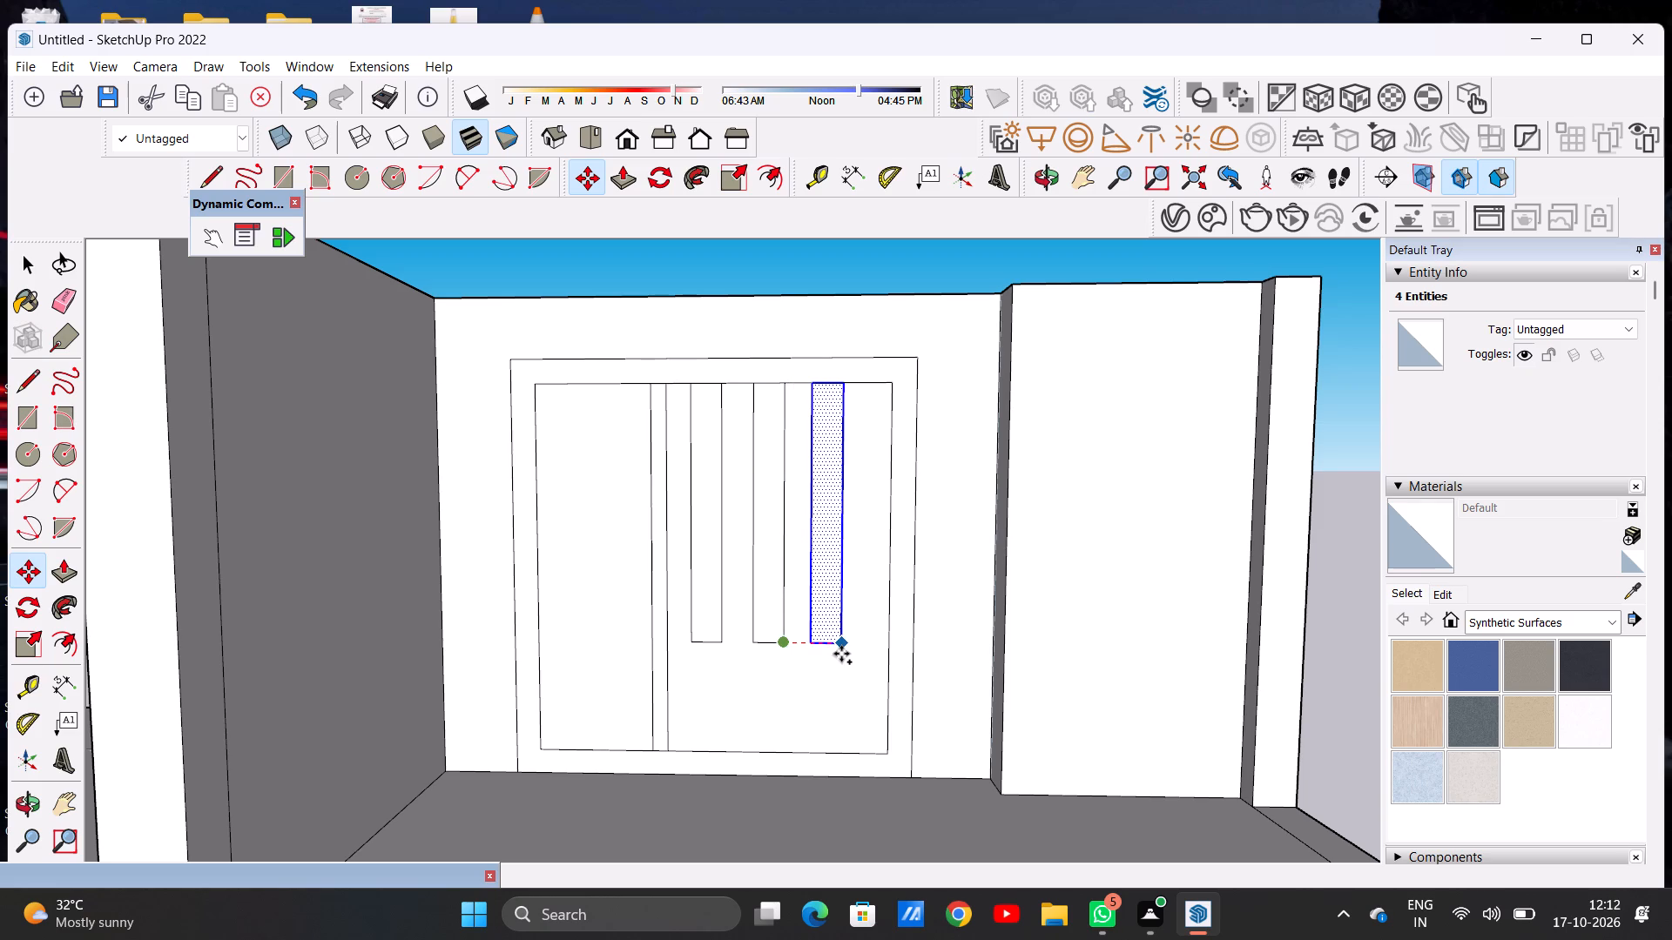
click(841, 654)
key(space)
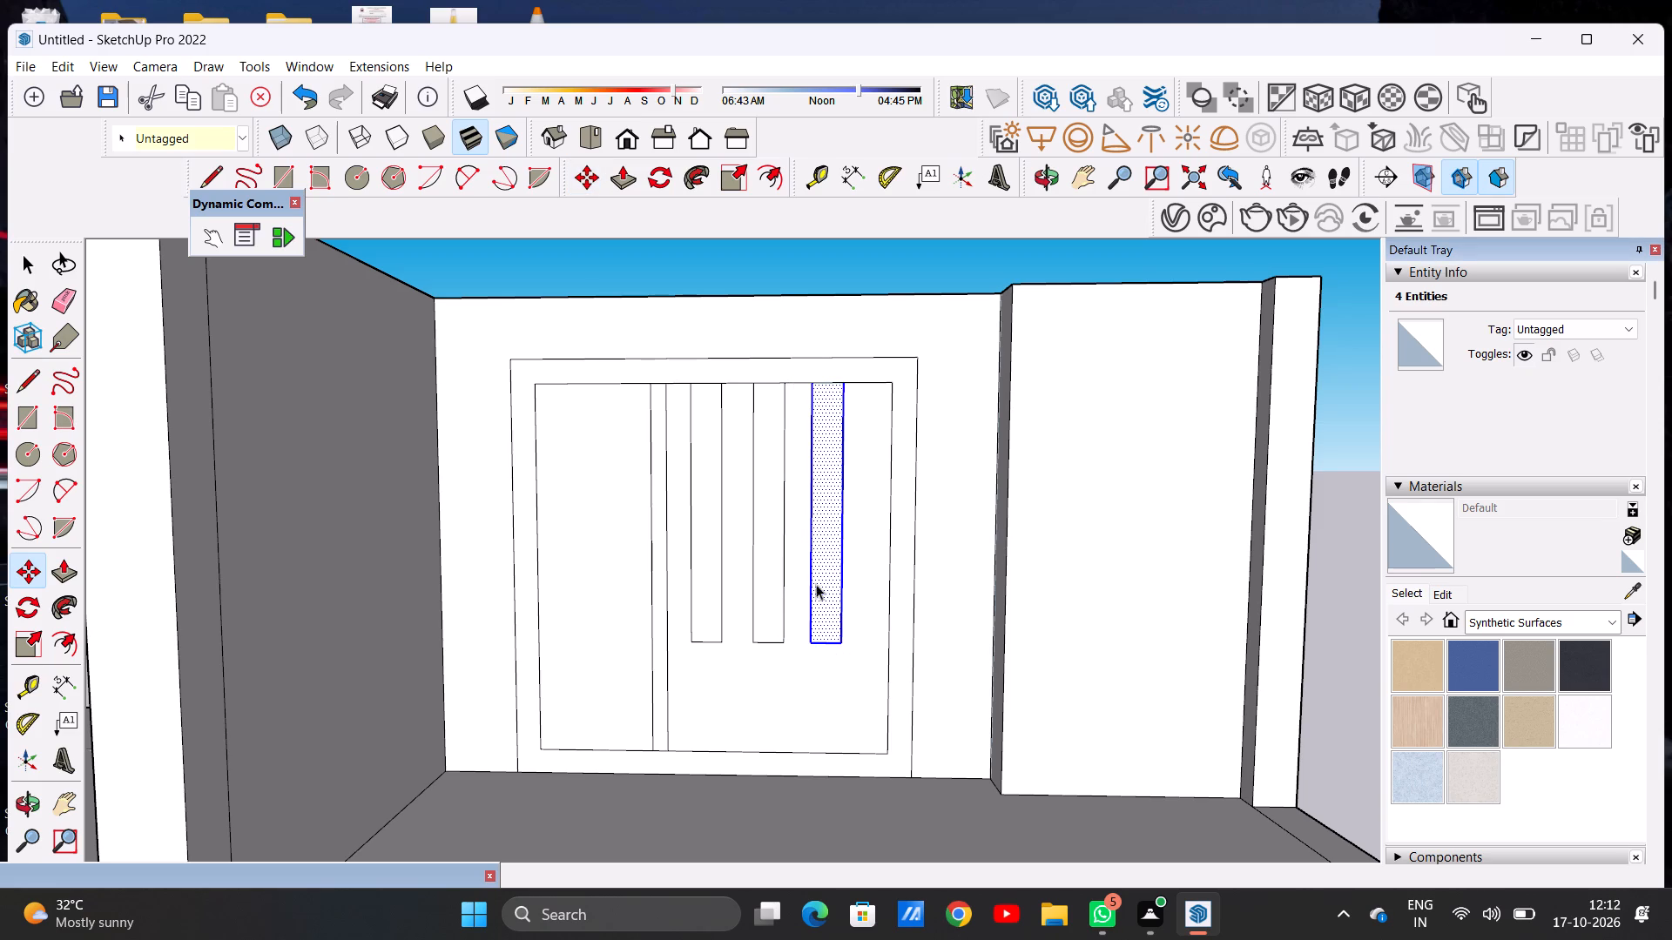
scroll(816, 591, down, 8)
click(869, 333)
scroll(733, 547, down, 4)
scroll(786, 550, up, 5)
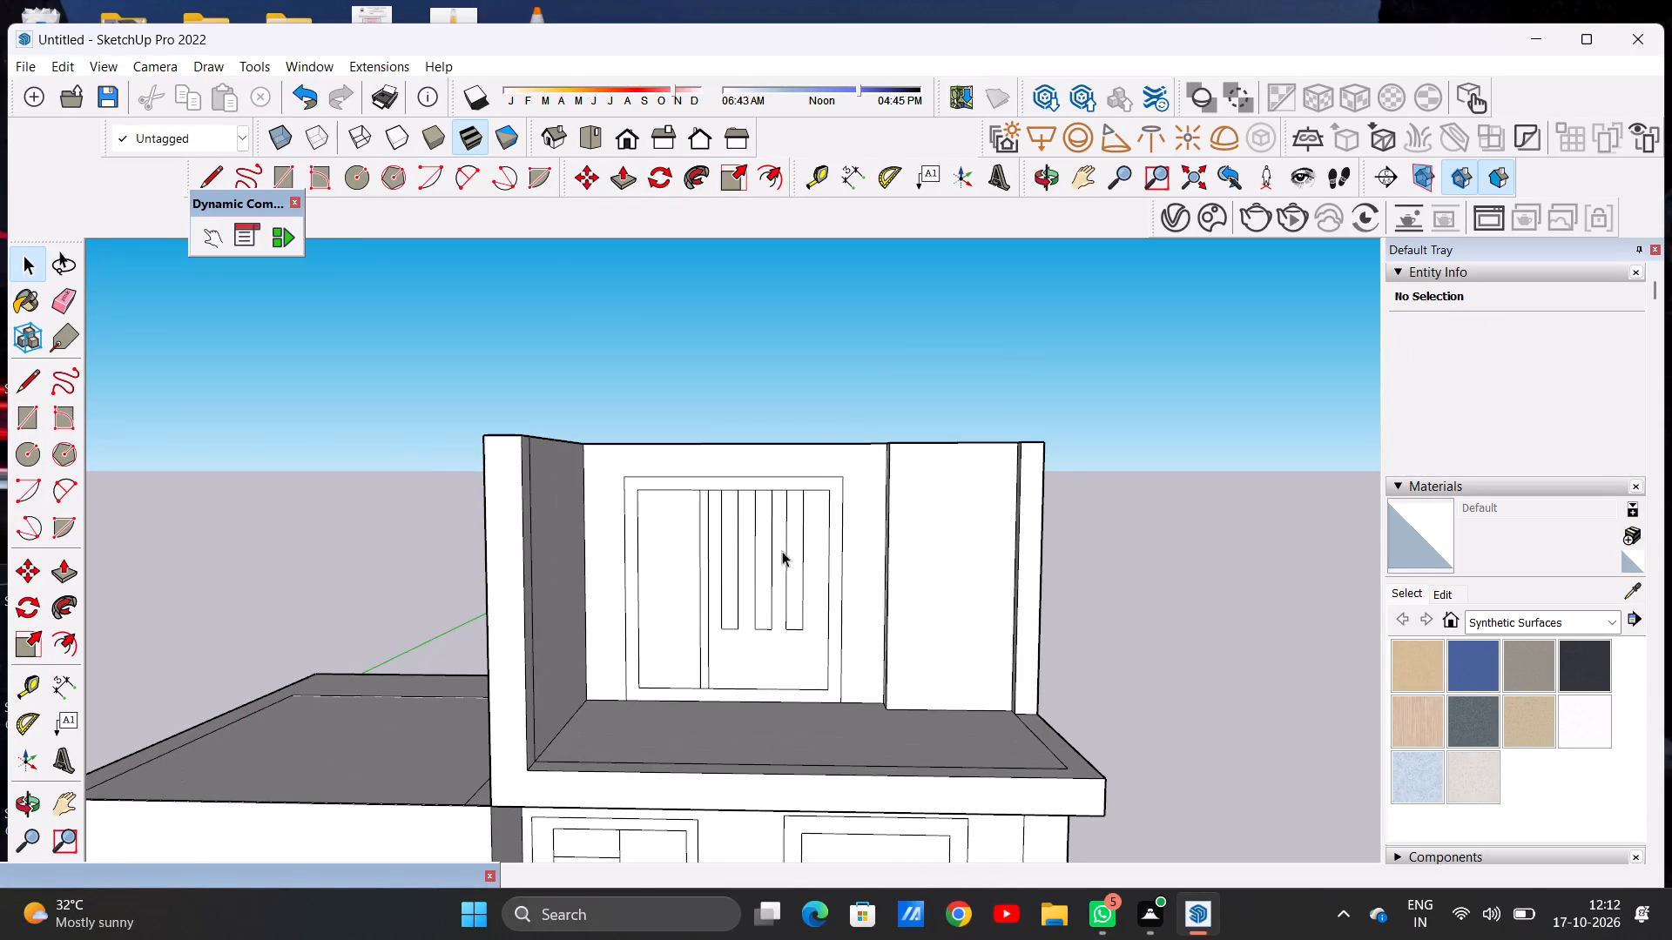
Extend the middle vertical strip downward below the other two by adding a rectangle beneath it and erasing the dividing line.
scroll(796, 636, up, 4)
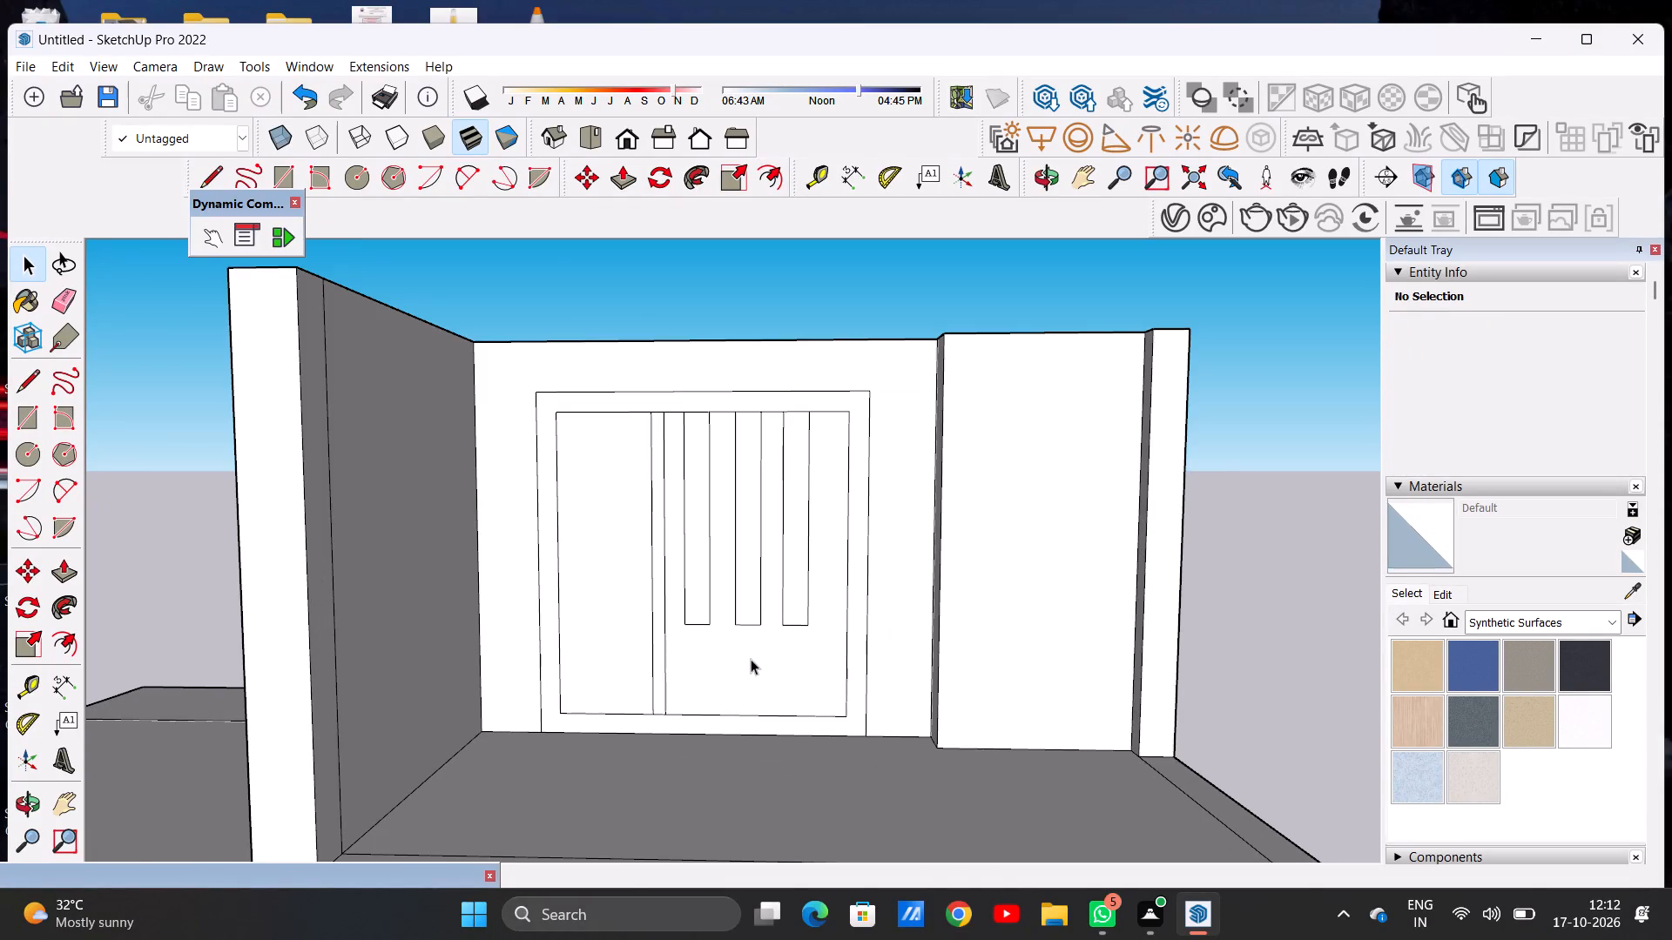
scroll(747, 661, up, 2)
key(r)
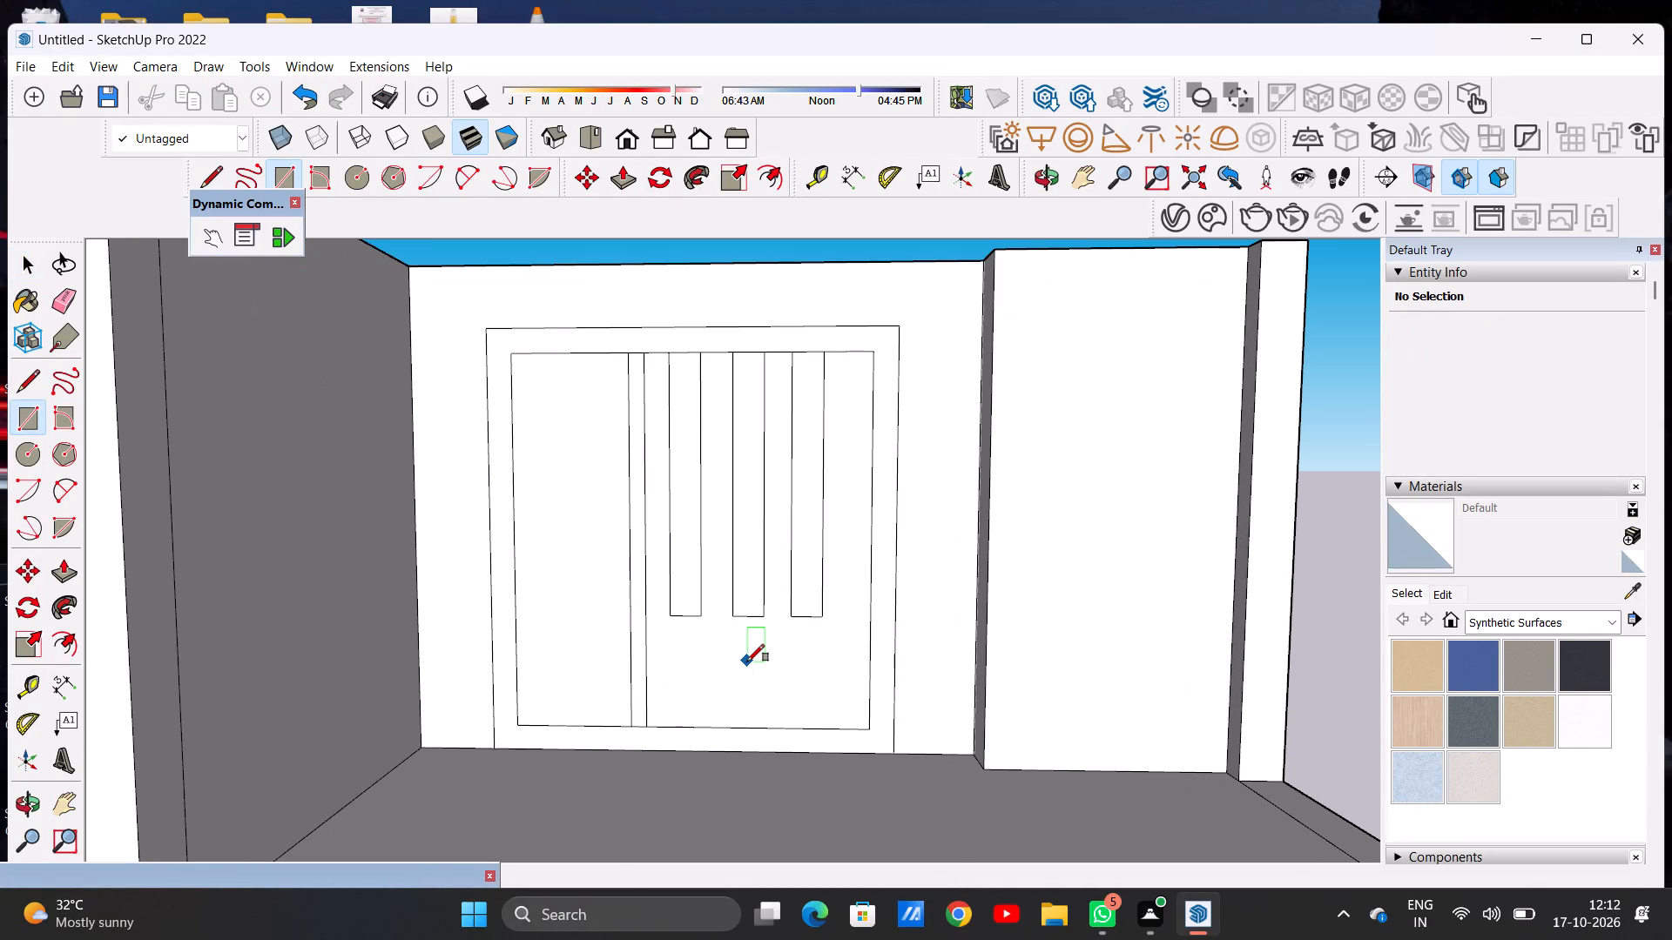
scroll(758, 648, up, 5)
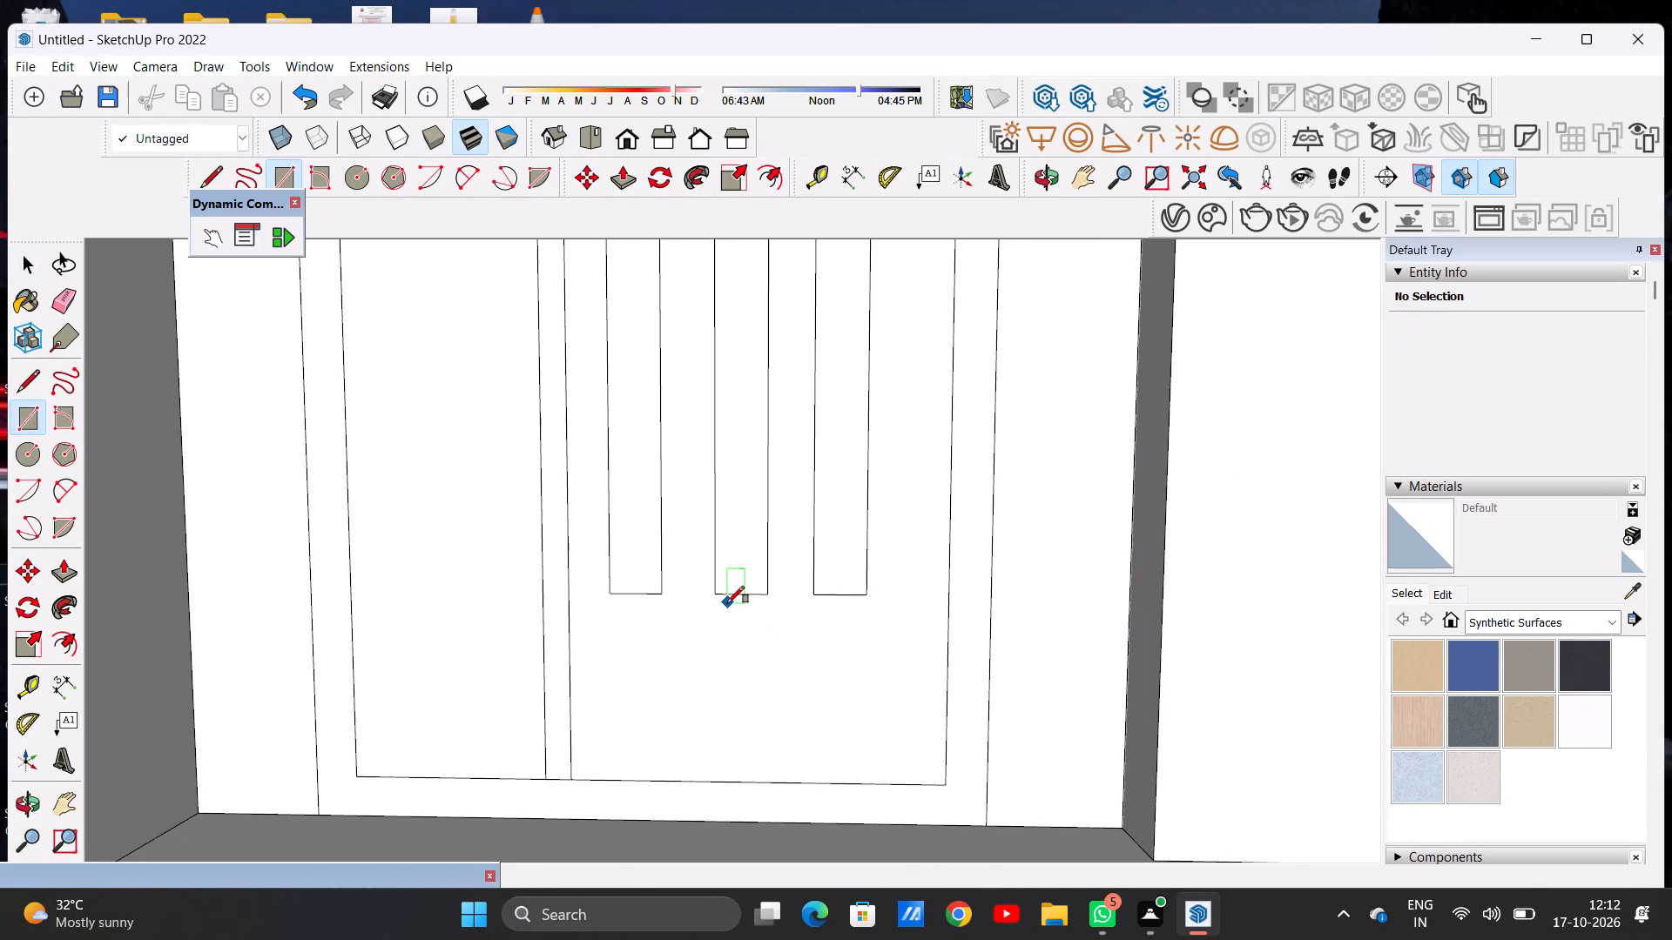
click(718, 587)
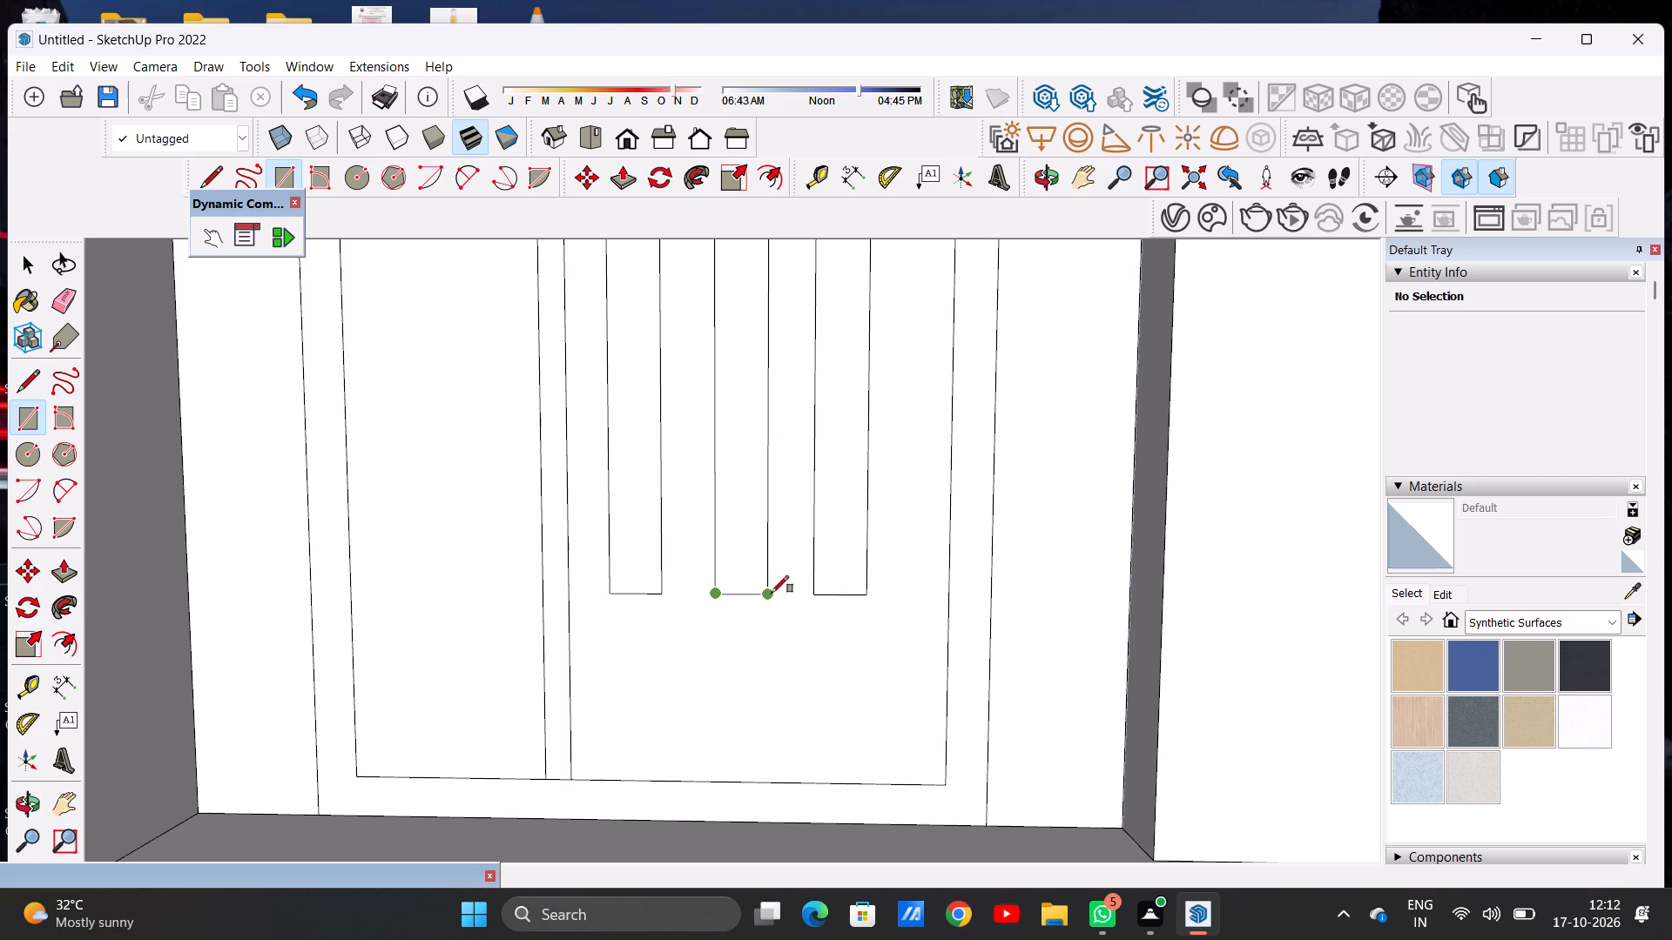
click(772, 593)
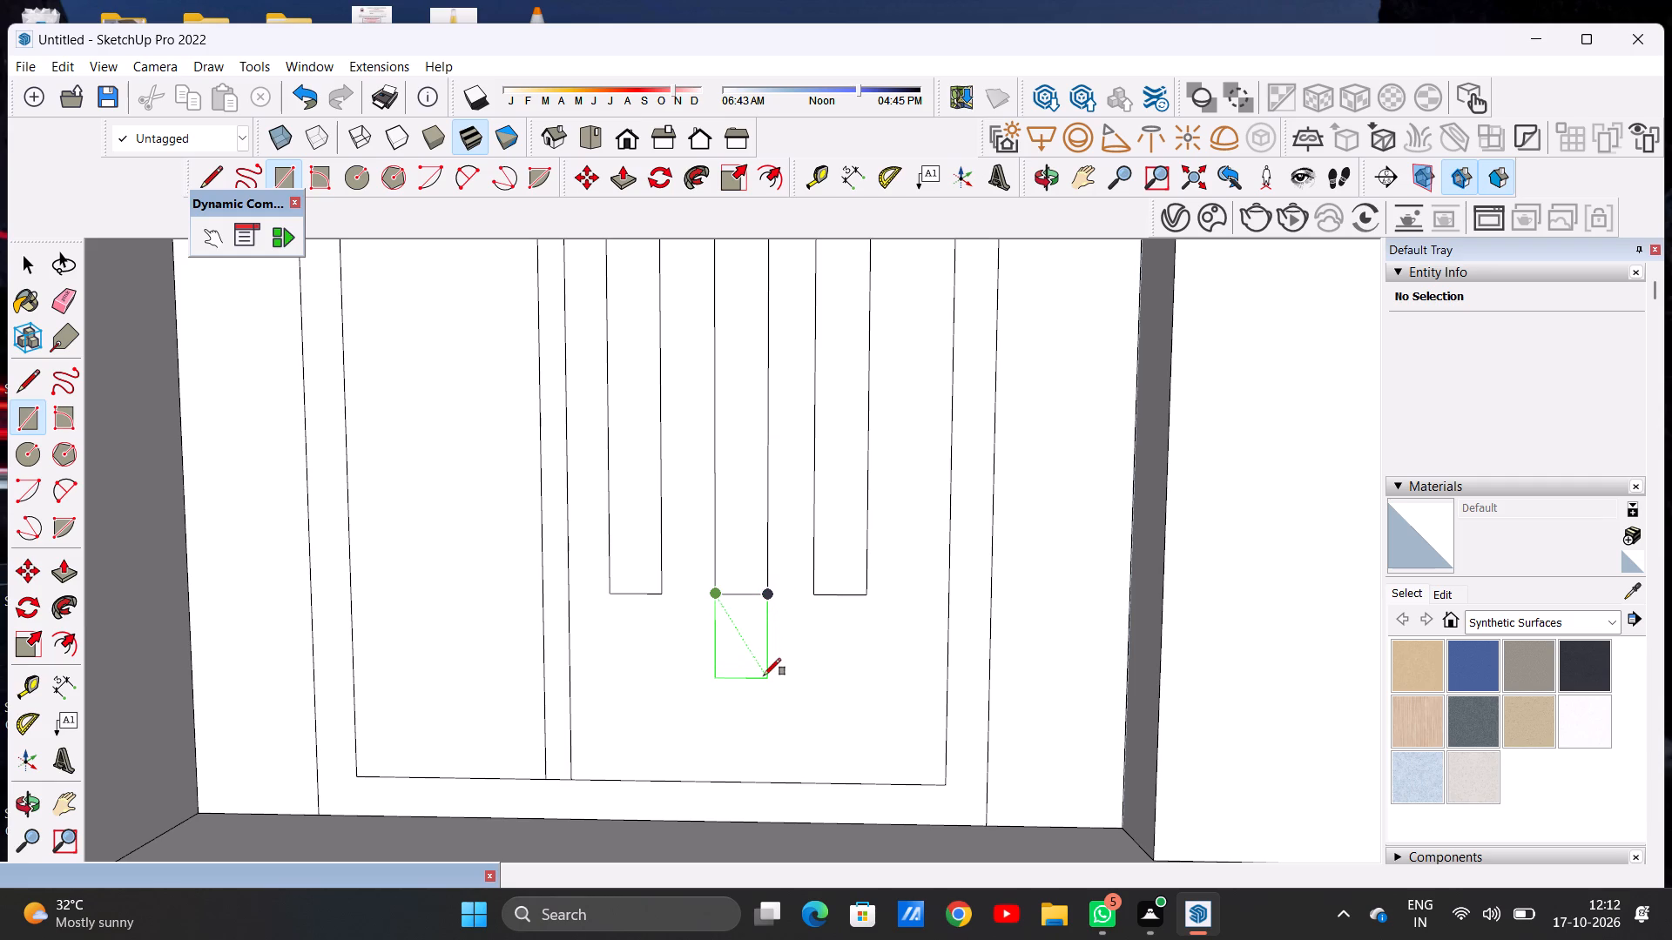
click(764, 675)
key(space)
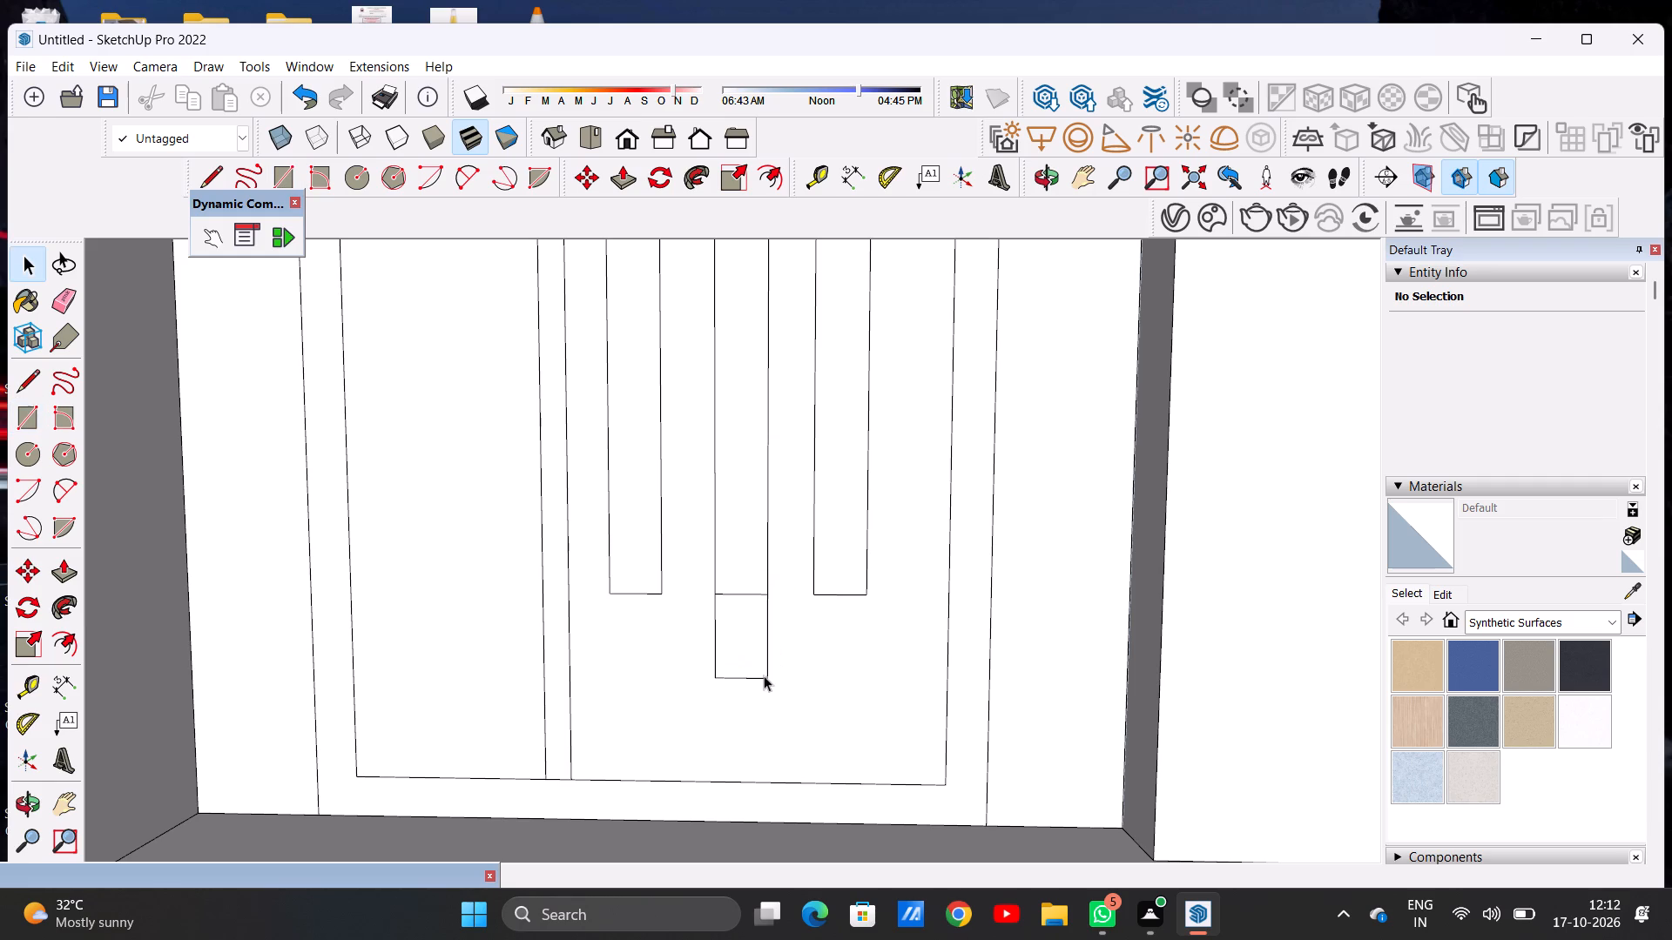
key(e)
scroll(757, 675, up, 5)
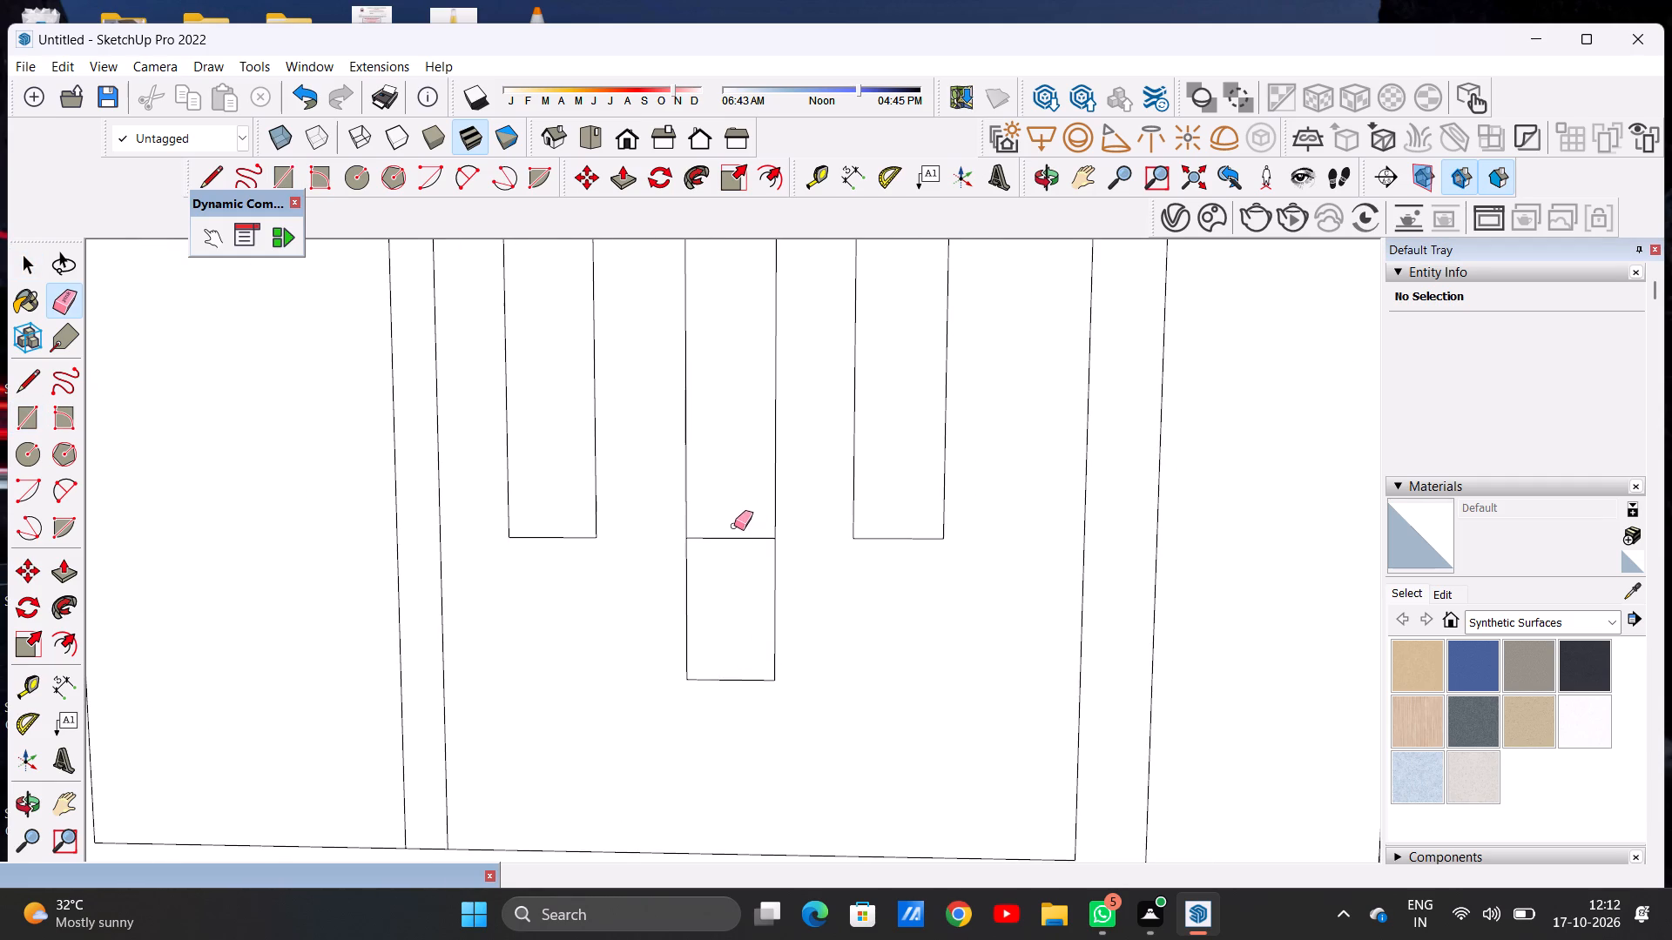
drag(734, 526, 727, 559)
key(space)
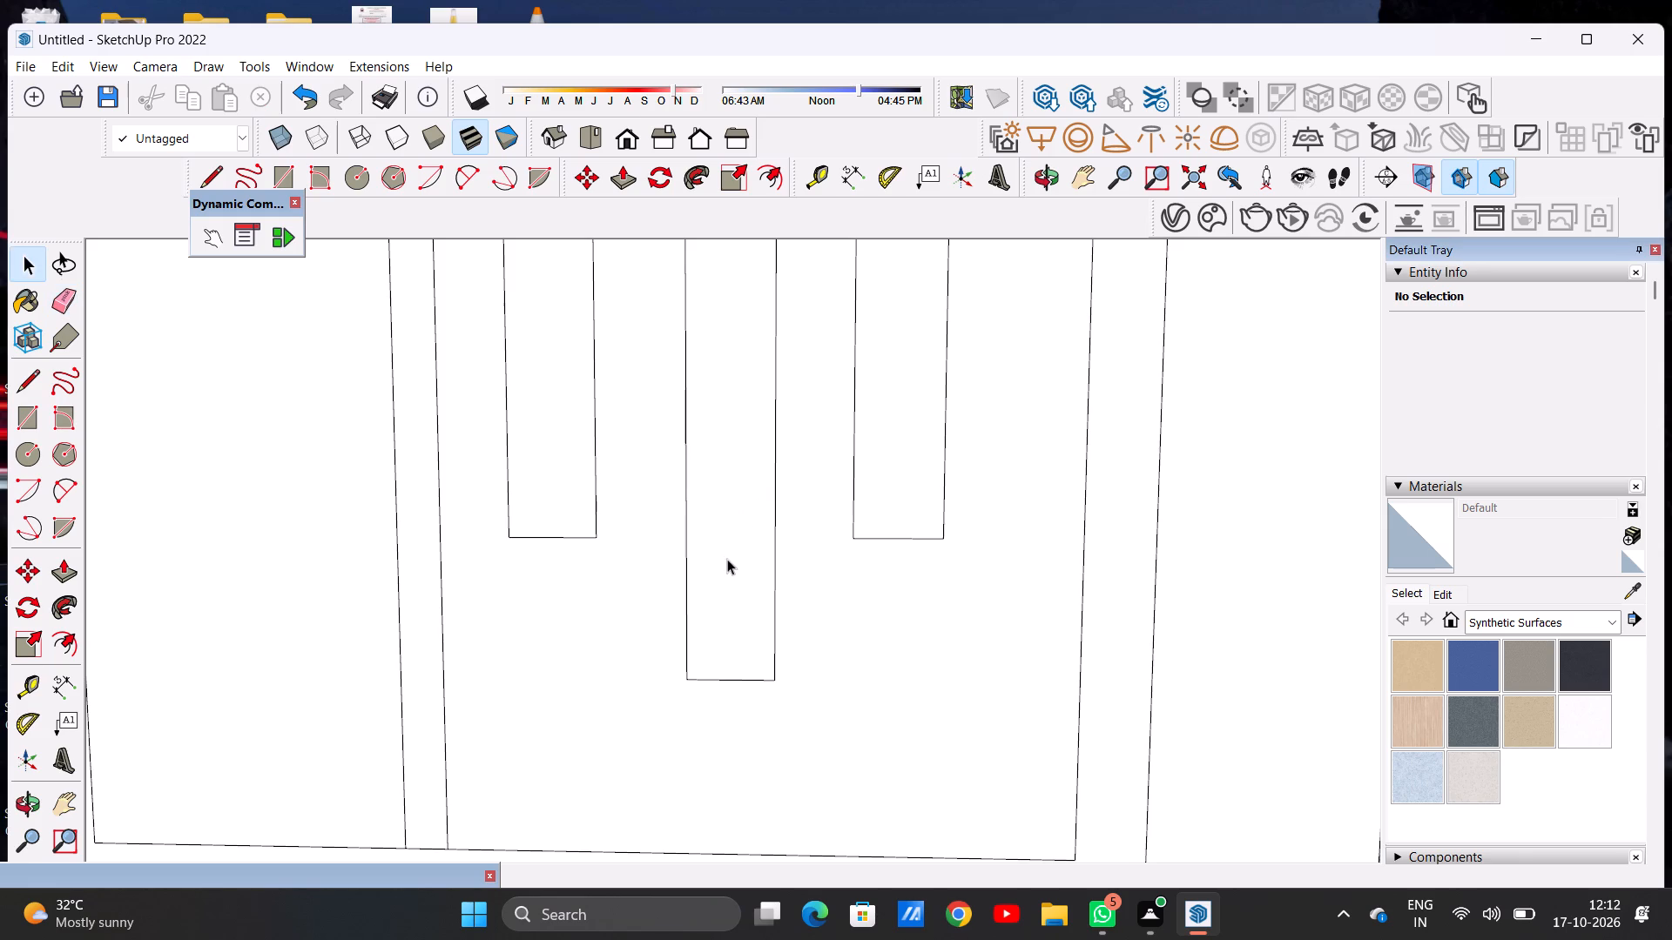
Examine the upper storey's recessed wall, side wall and the adjoining lower flat roof from several angles.
scroll(727, 546, down, 11)
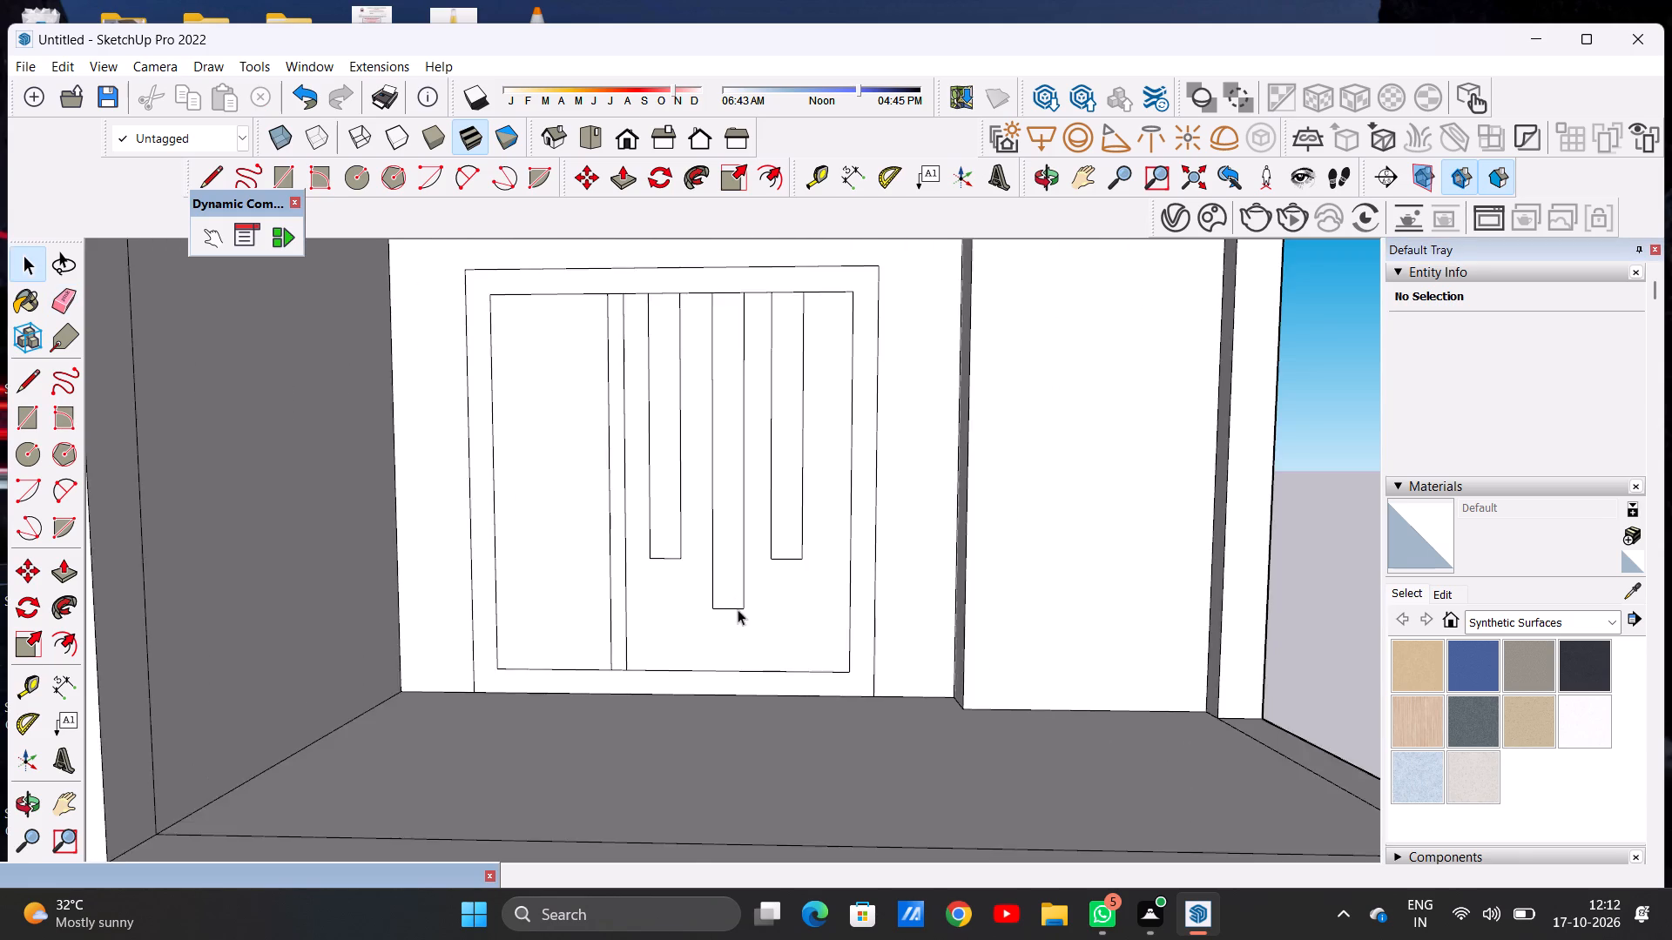
scroll(739, 621, down, 7)
scroll(755, 452, up, 6)
scroll(699, 540, down, 3)
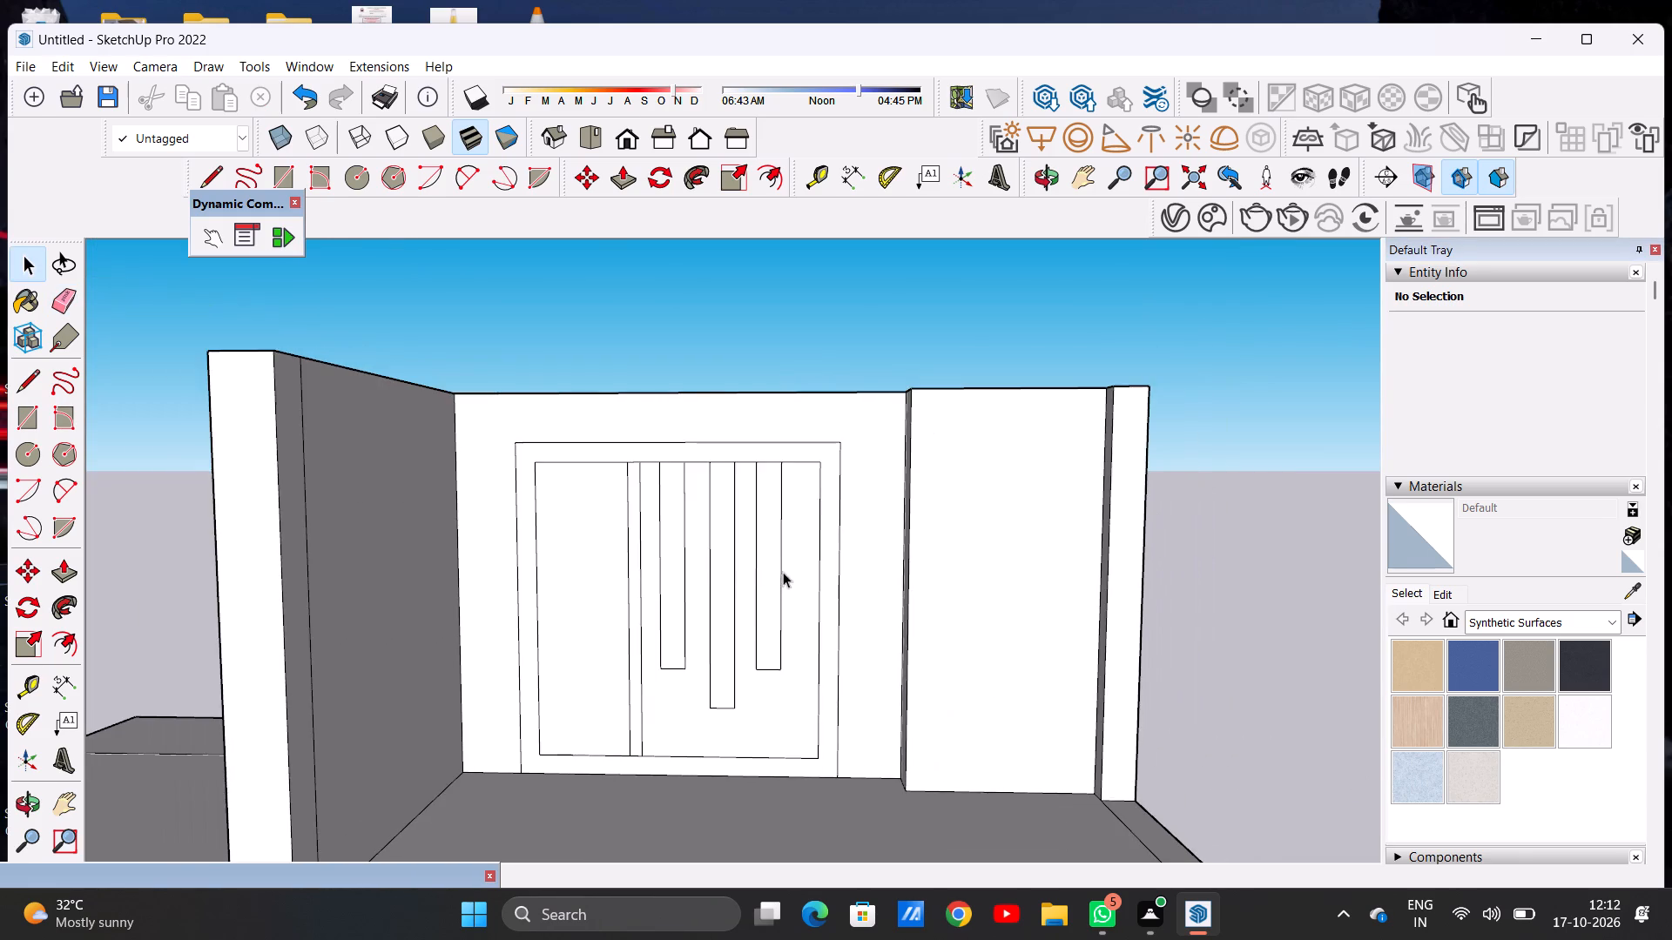
middle_drag(785, 573, 266, 589)
scroll(575, 530, up, 3)
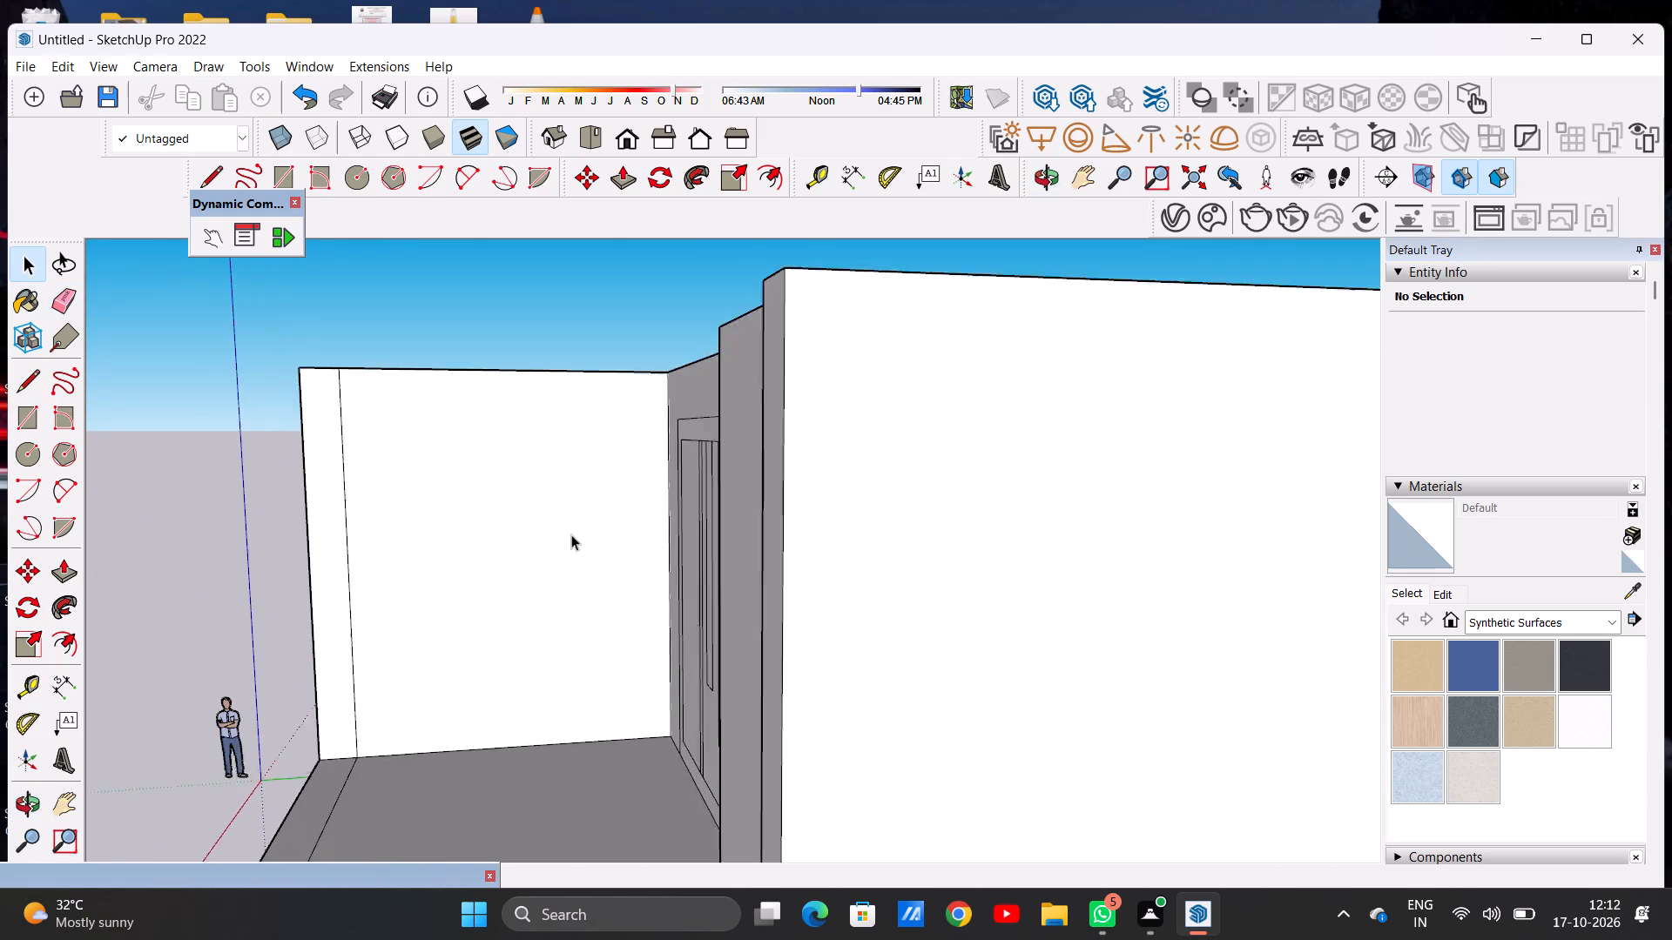
scroll(571, 534, up, 1)
middle_drag(559, 578, 512, 574)
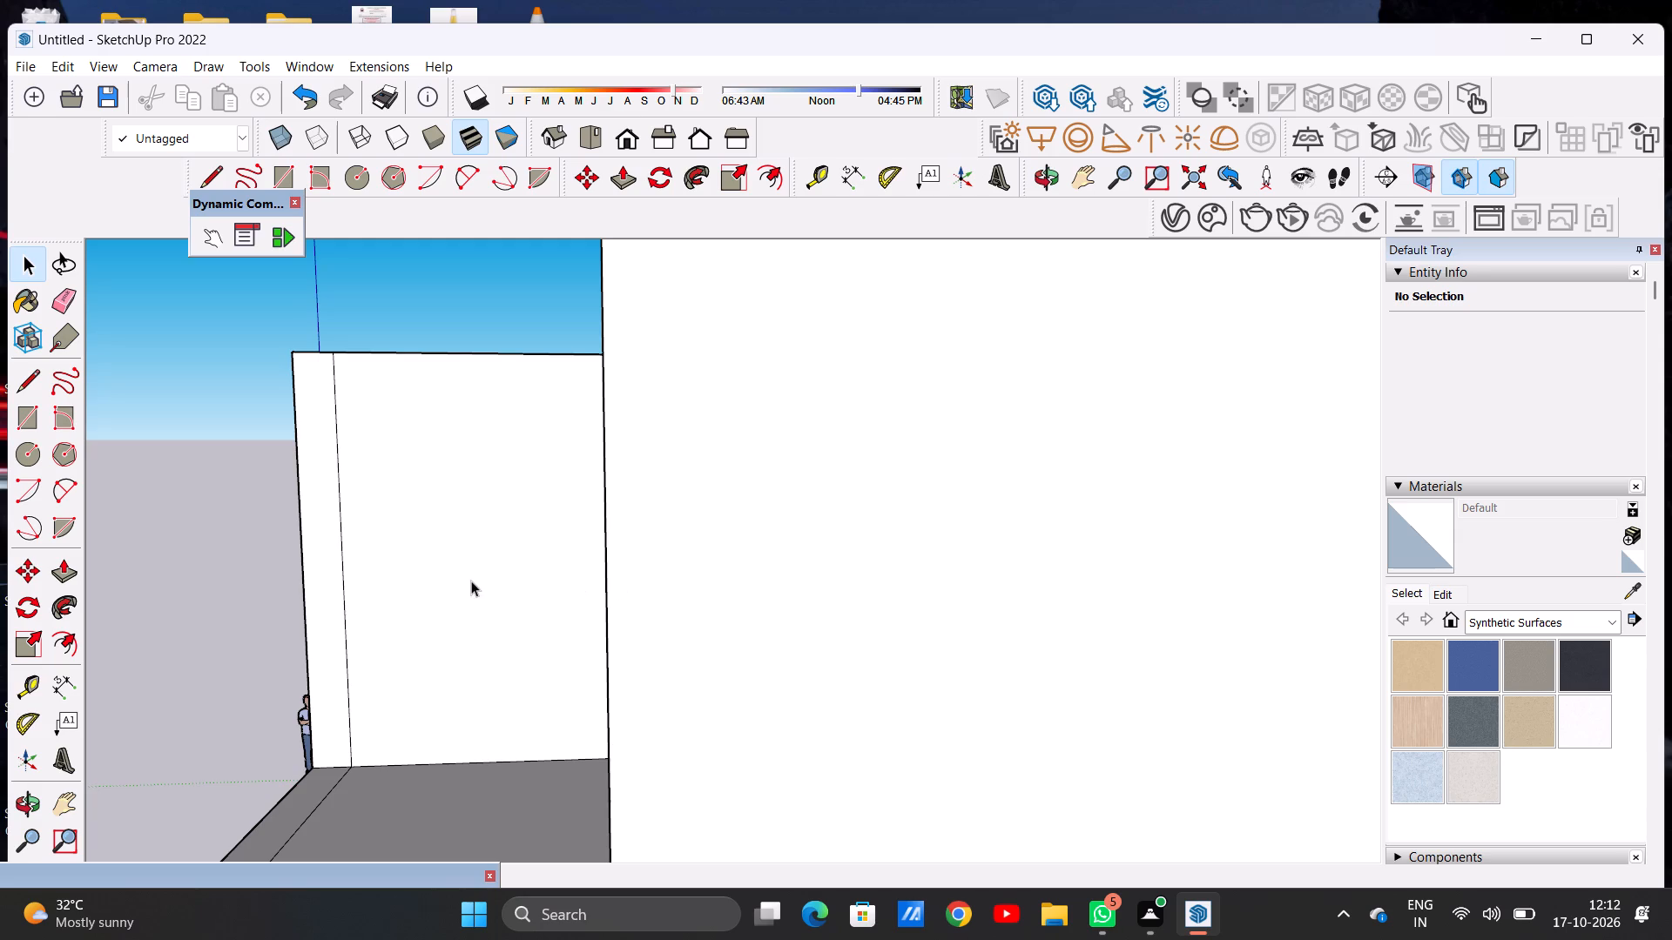
middle_drag(471, 570, 530, 584)
scroll(545, 579, down, 4)
scroll(505, 607, up, 2)
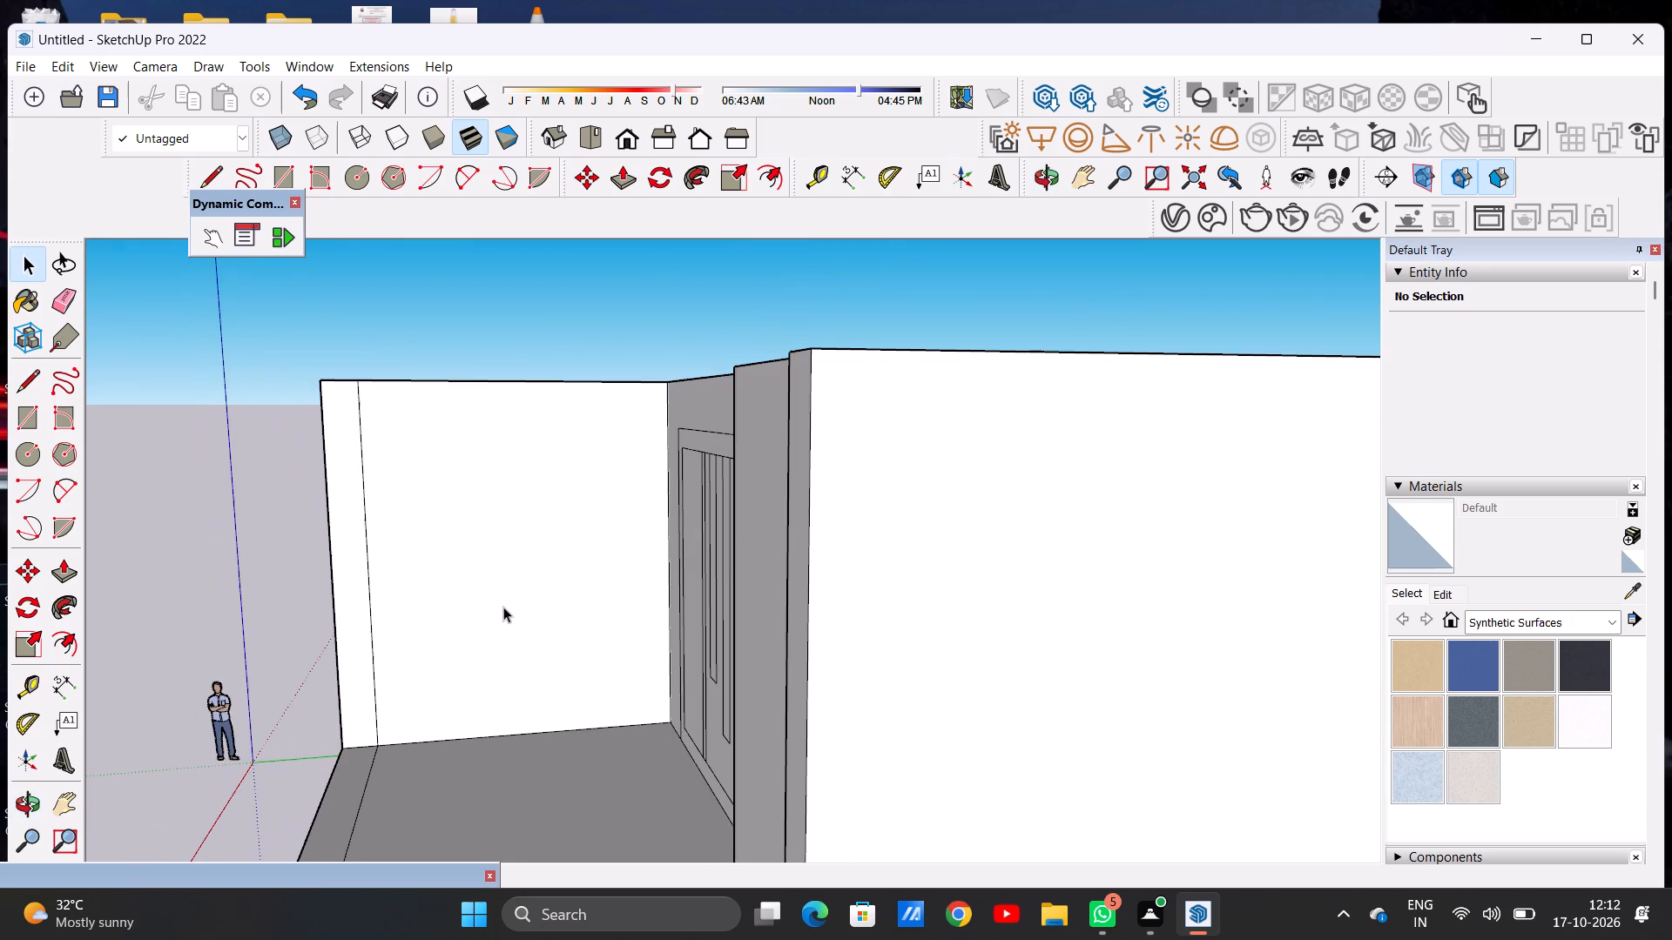
scroll(503, 607, down, 6)
middle_drag(462, 566, 994, 583)
middle_drag(516, 585, 580, 587)
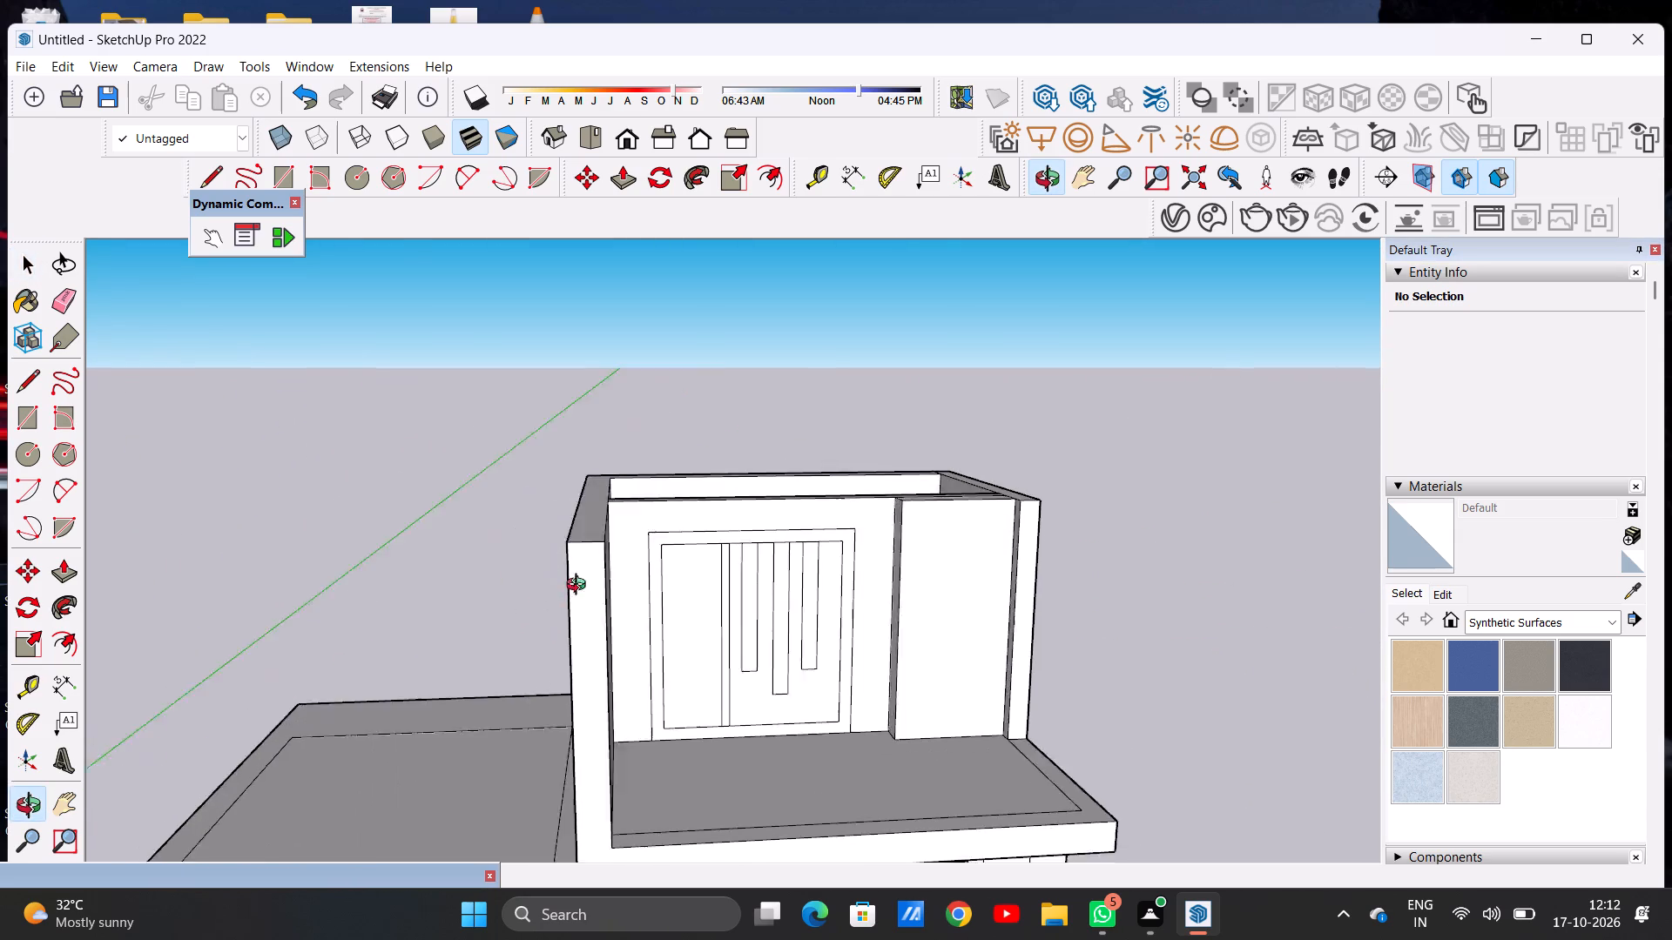
middle_drag(580, 587, 658, 591)
Push/Pull the inset face on the lower block's flat roof up to the height of the upper storey's walls.
scroll(704, 528, down, 6)
scroll(648, 713, up, 6)
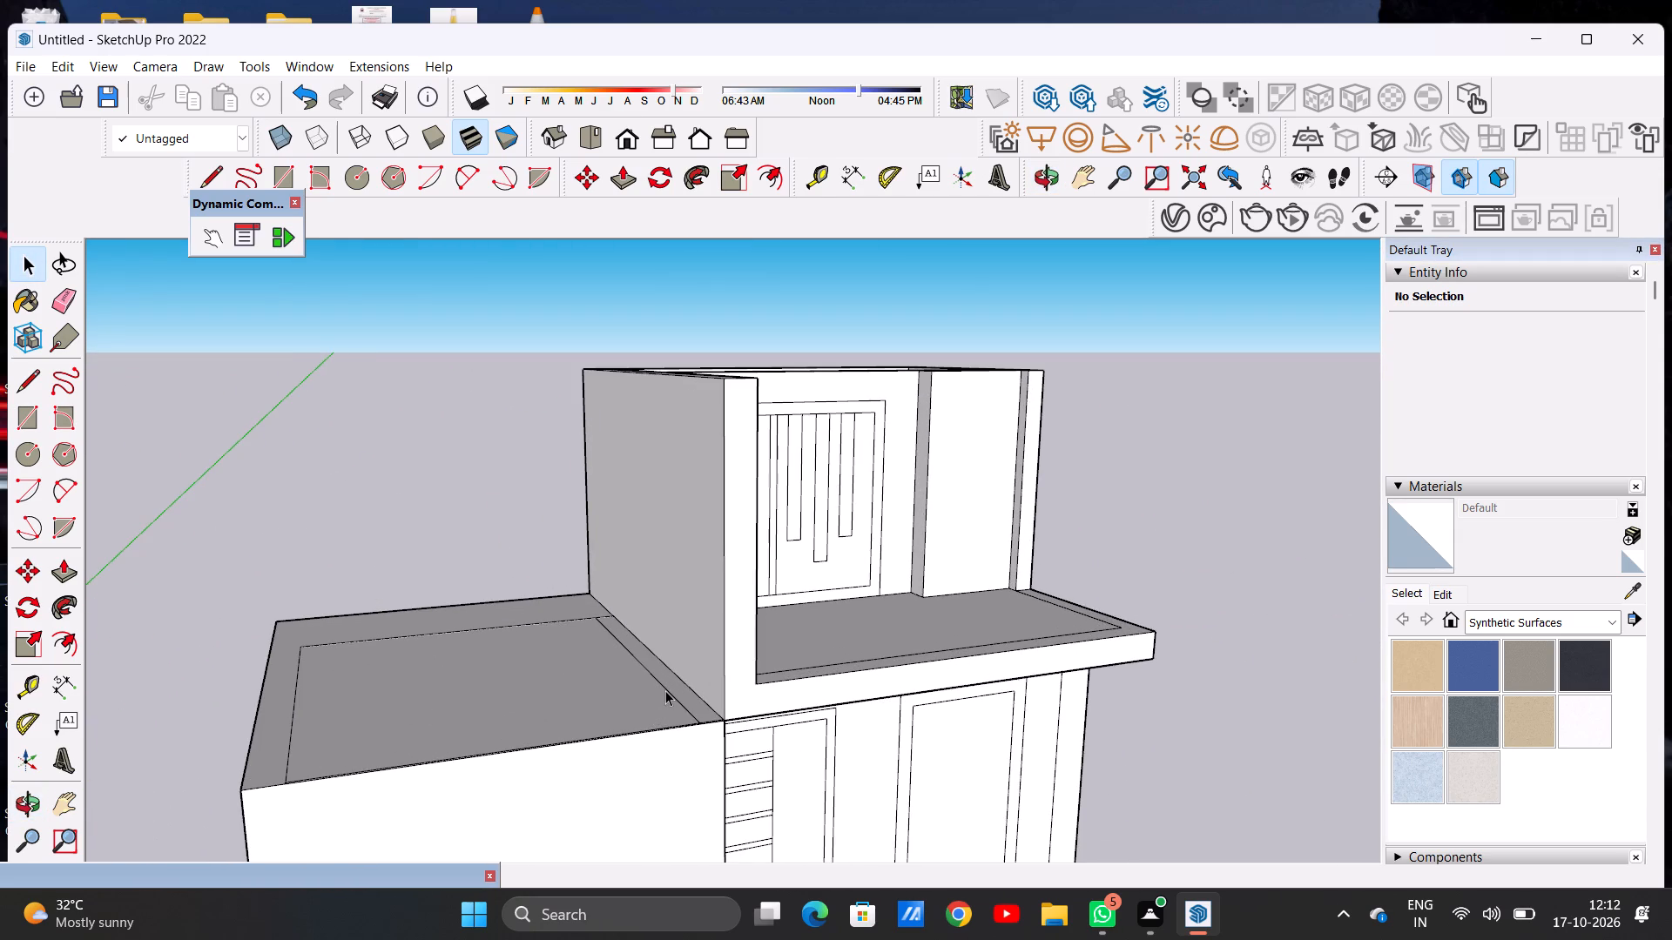
scroll(543, 670, down, 3)
scroll(594, 673, up, 2)
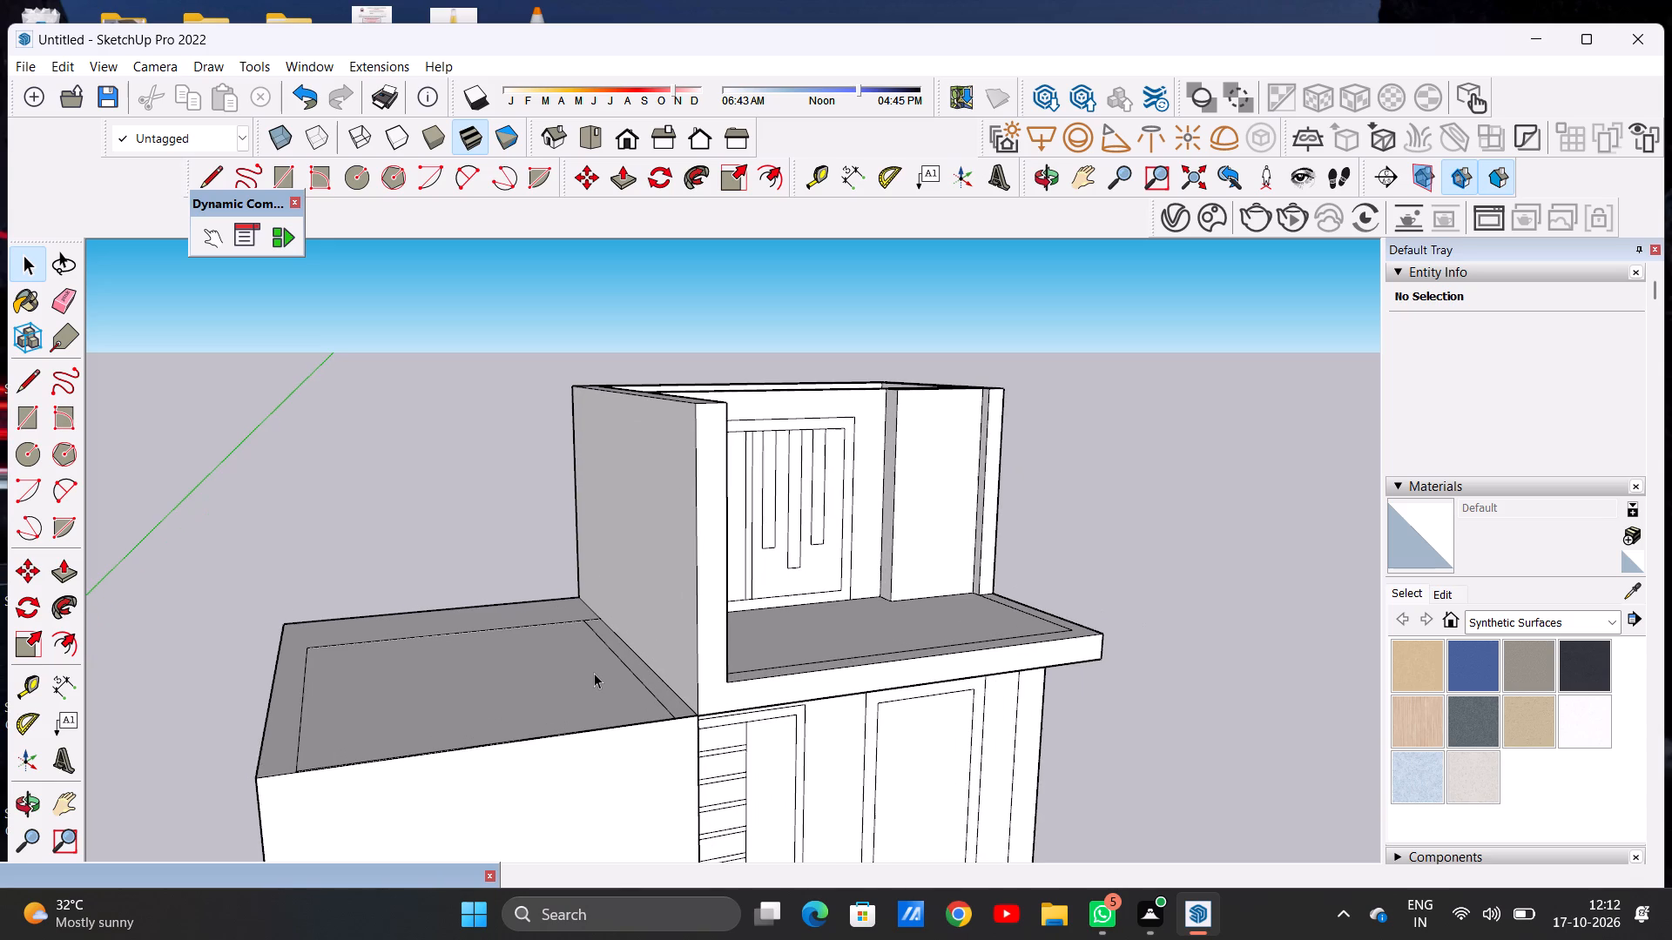
key(p)
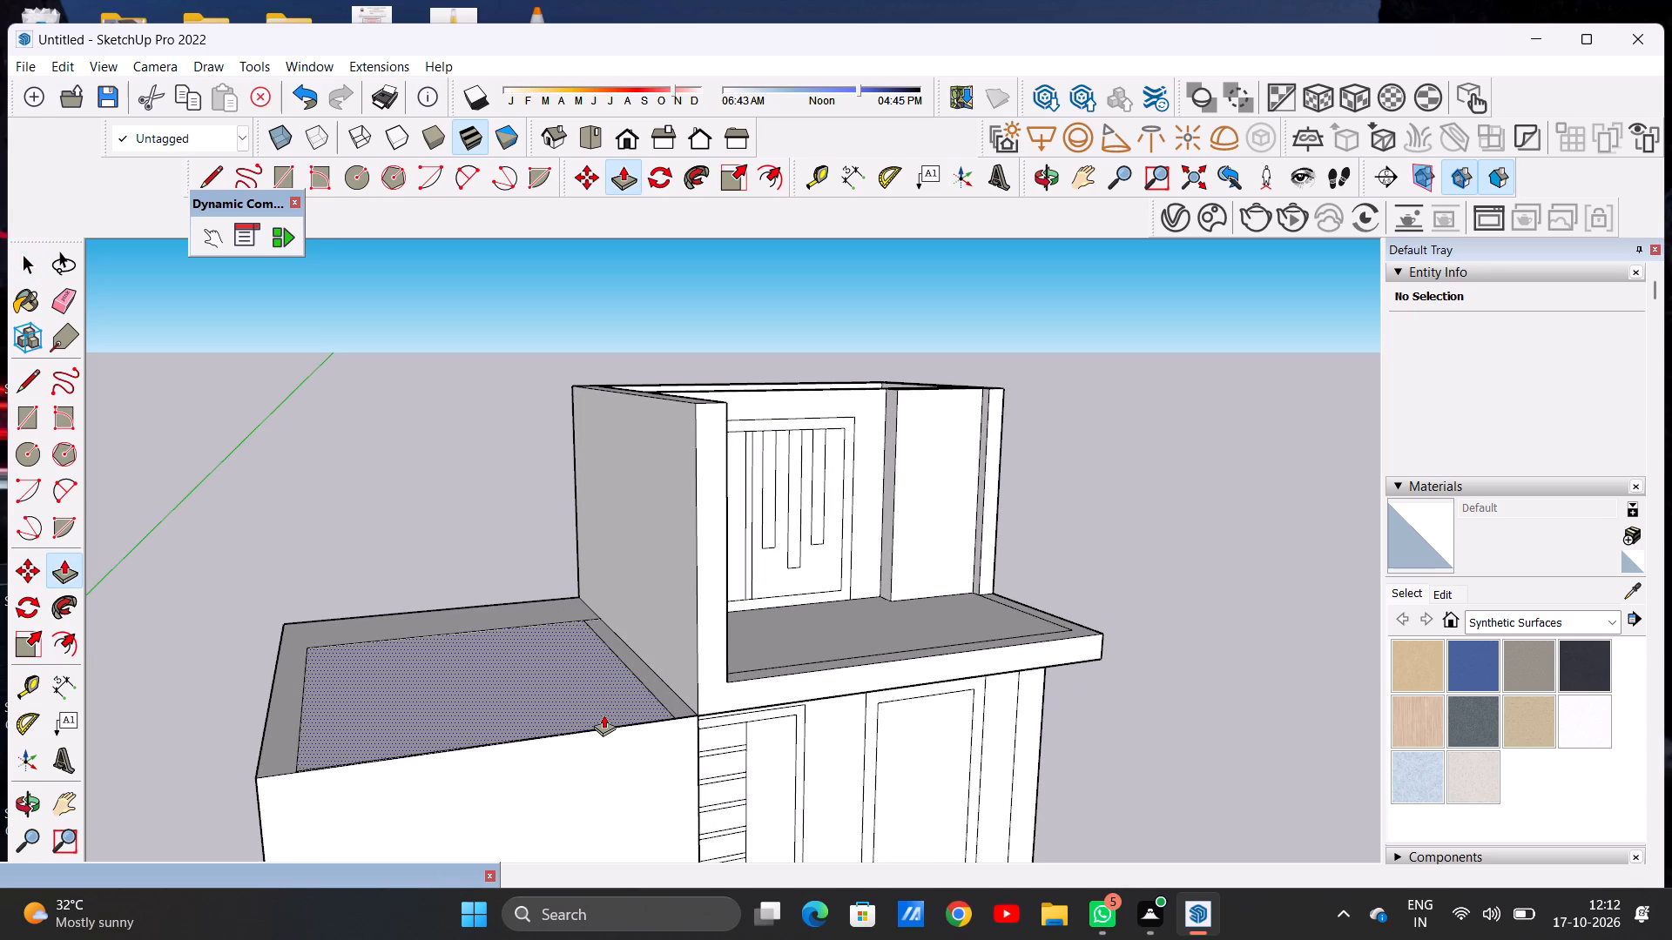
click(603, 715)
scroll(597, 587, down, 6)
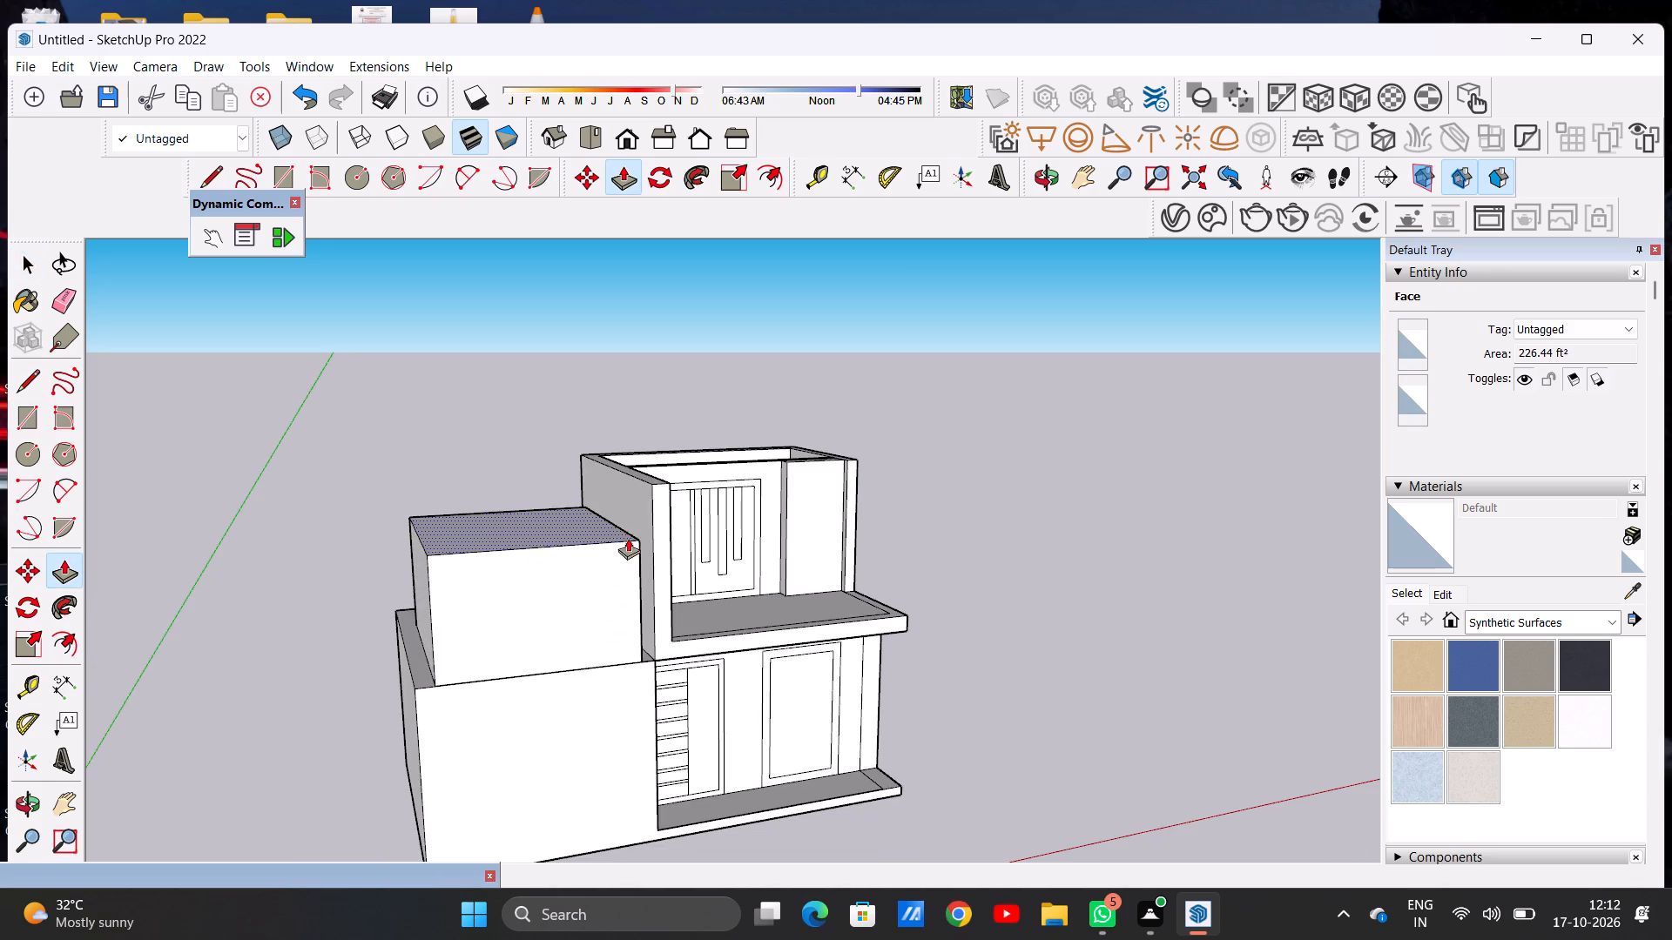
scroll(649, 493, up, 9)
scroll(649, 493, down, 1)
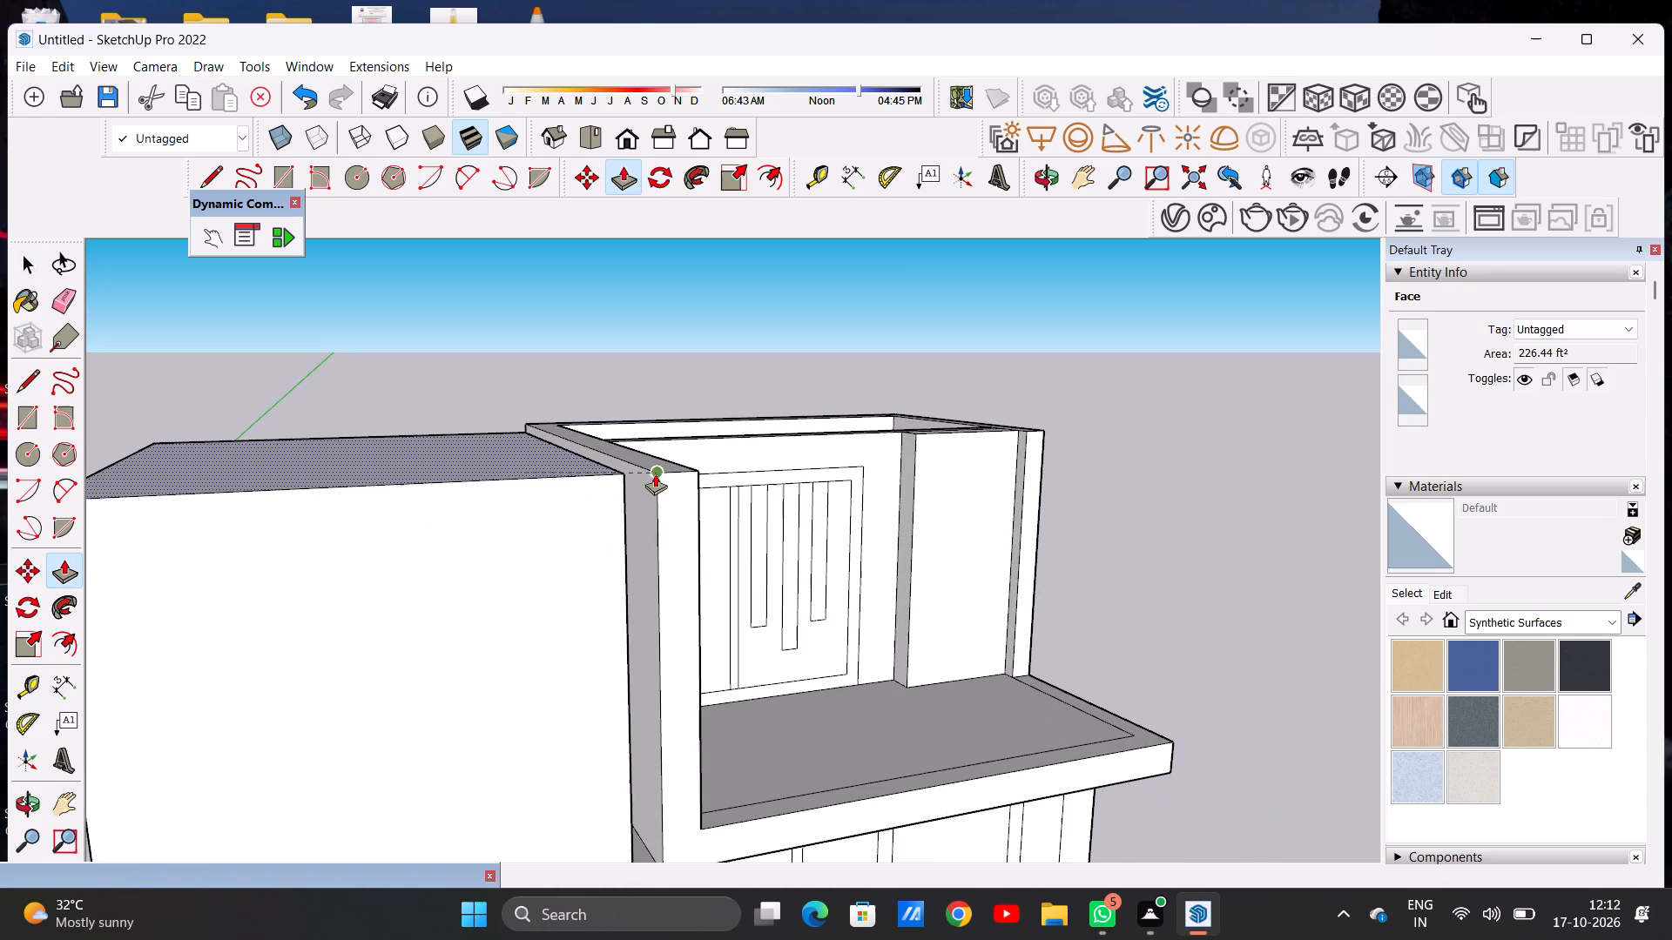
click(657, 472)
scroll(624, 514, down, 12)
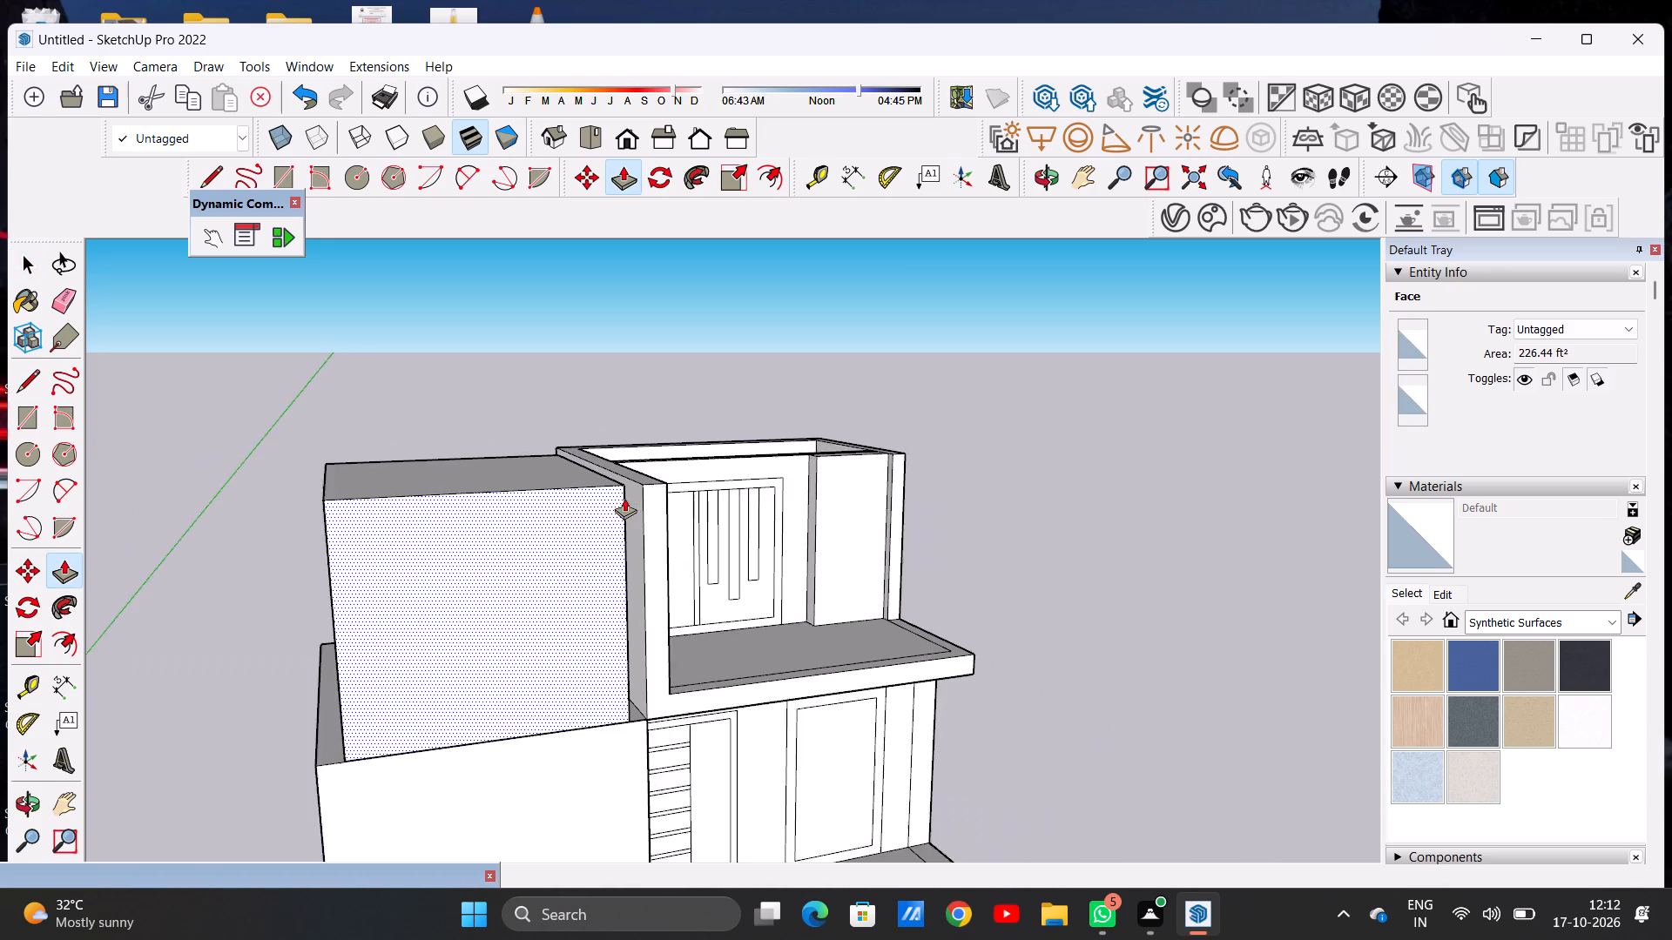
scroll(624, 498, down, 2)
Push/Pull the new upper block's inner side face across the gap to meet the upper storey's side wall.
middle_drag(606, 568, 441, 658)
scroll(561, 479, up, 4)
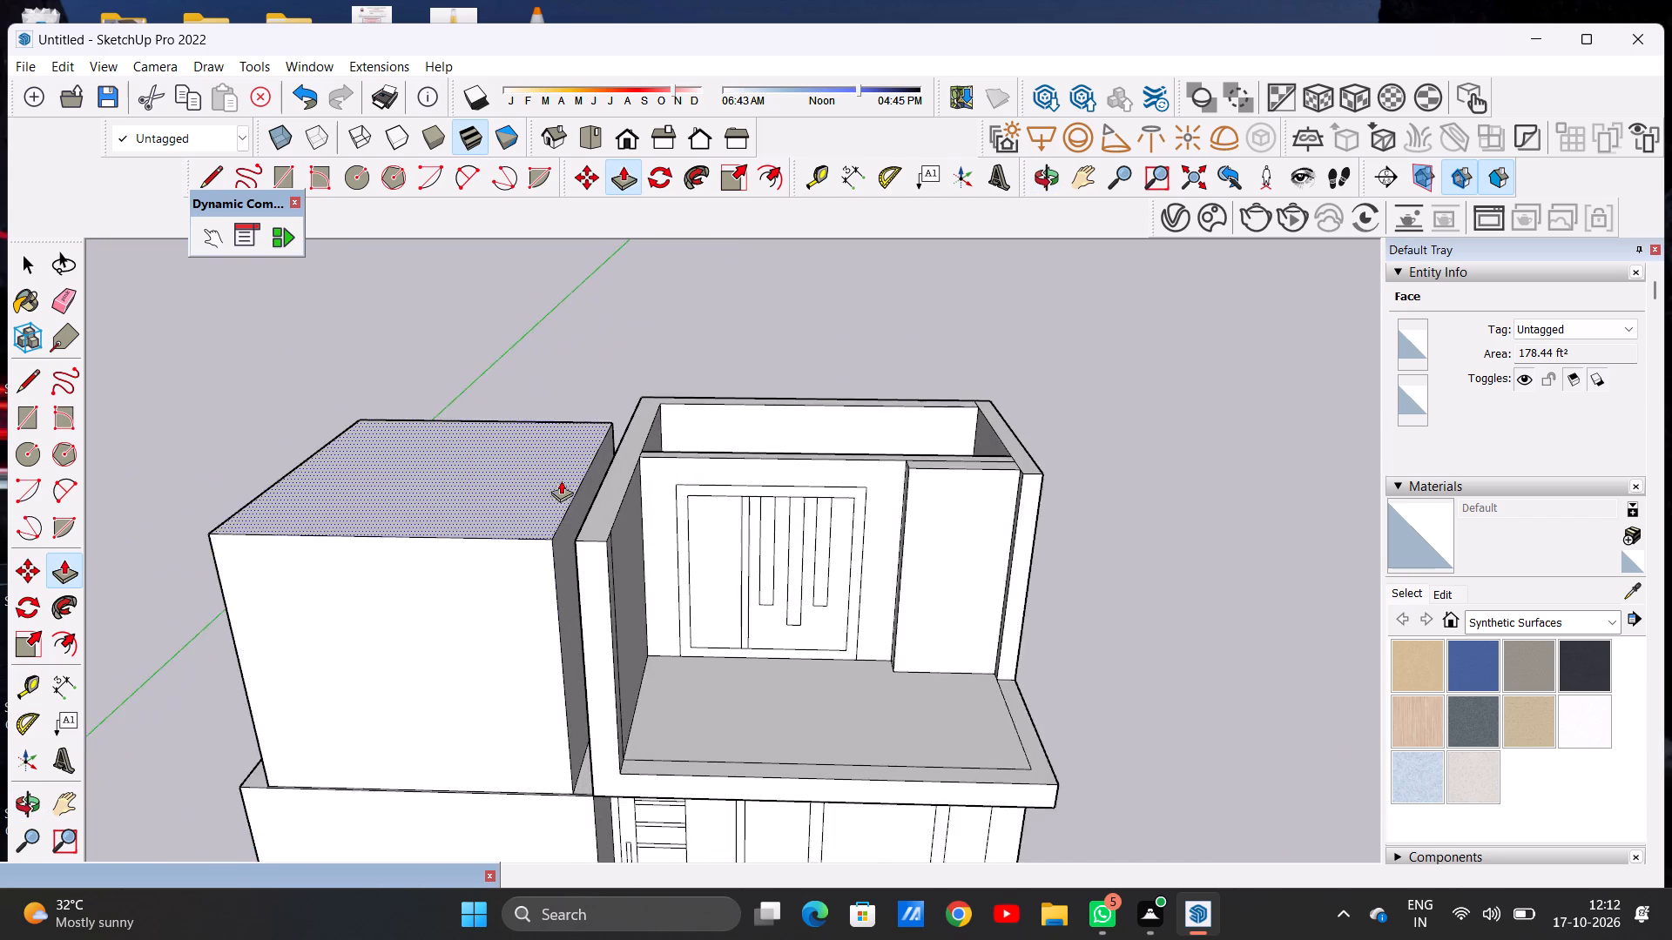
scroll(561, 480, up, 7)
scroll(570, 558, down, 1)
scroll(570, 558, up, 2)
click(551, 554)
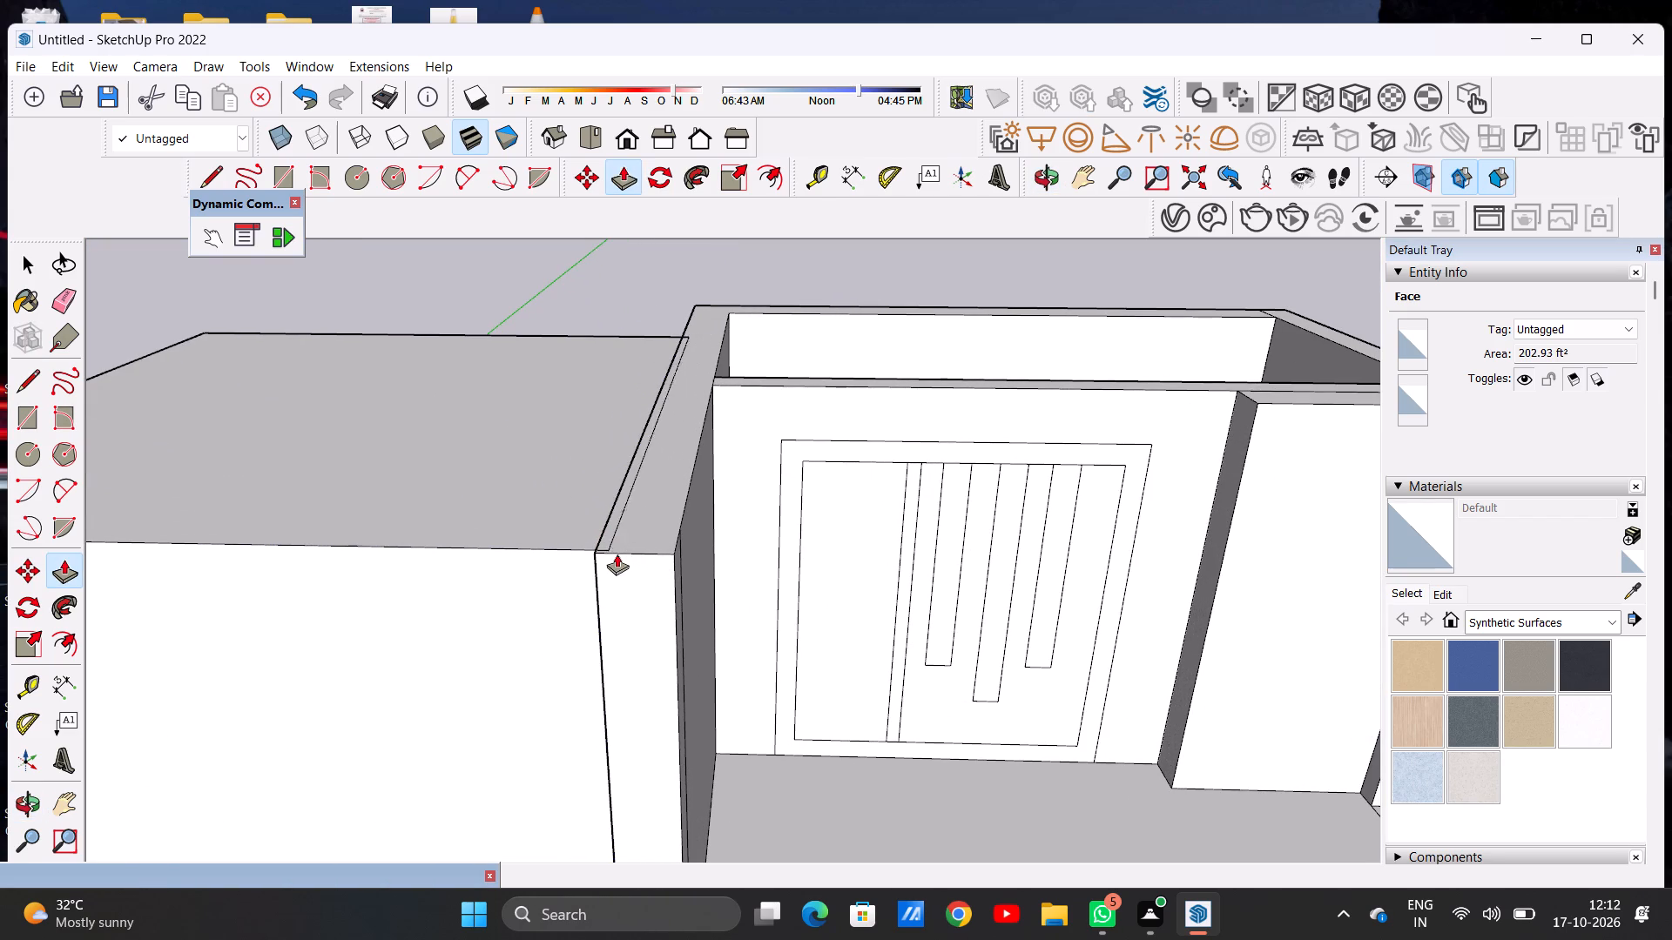
middle_drag(626, 519, 740, 498)
scroll(782, 528, up, 7)
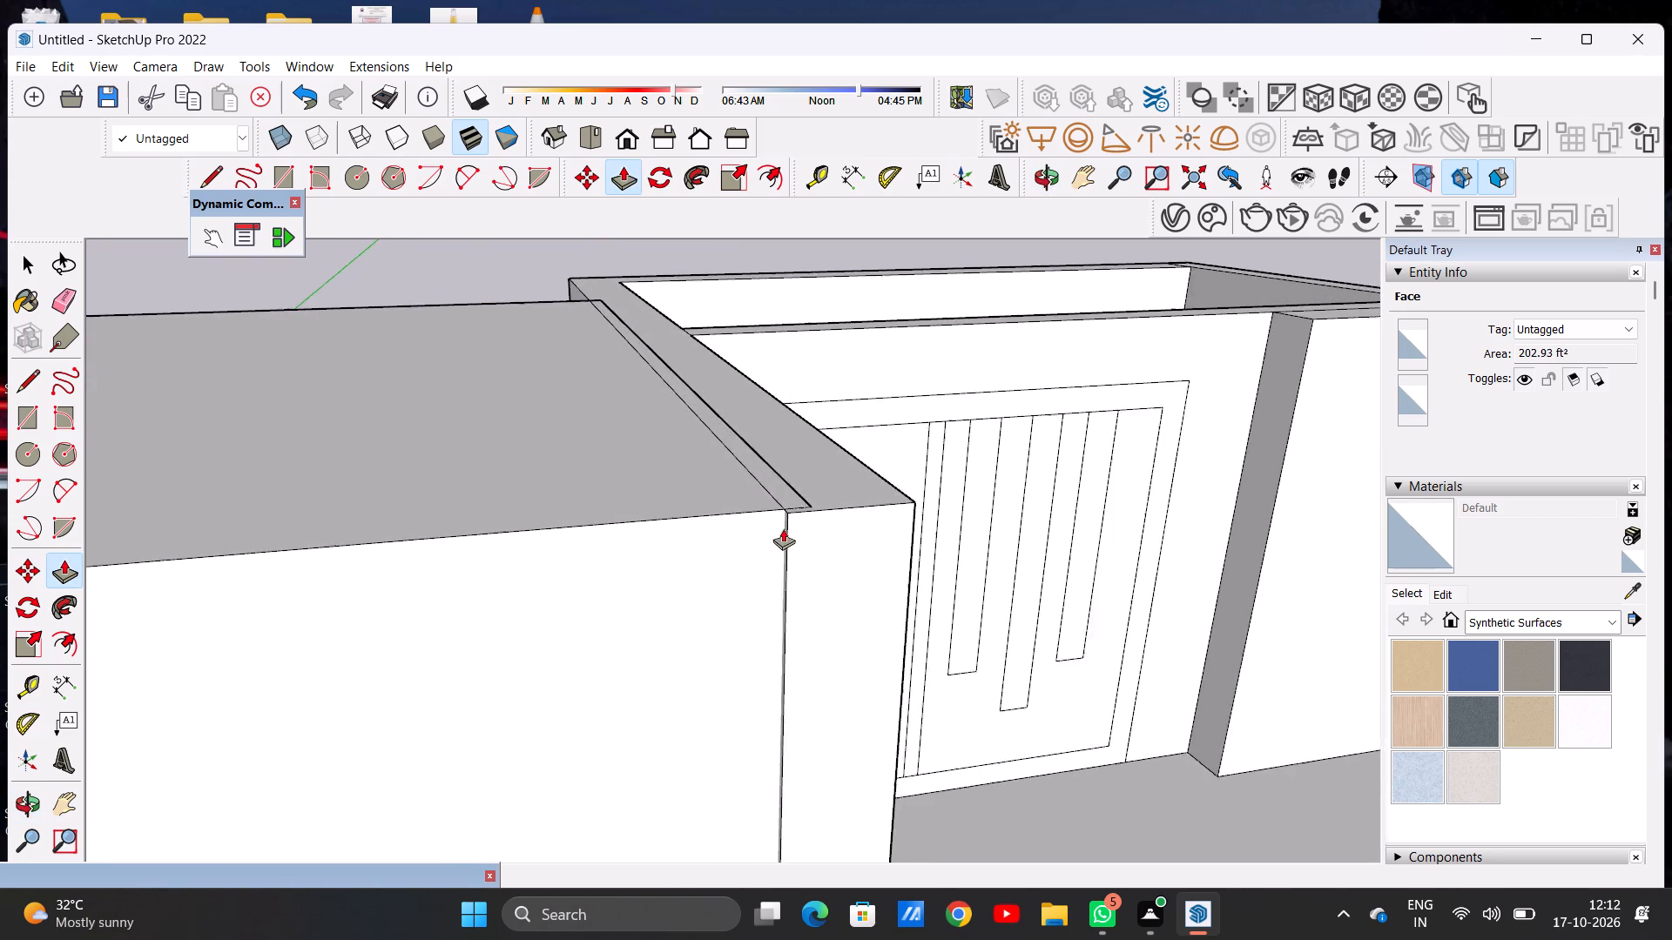
scroll(783, 528, up, 2)
click(789, 505)
Push/Pull the upper block's front face outward until it is flush with the front of the lower block.
scroll(688, 582, down, 14)
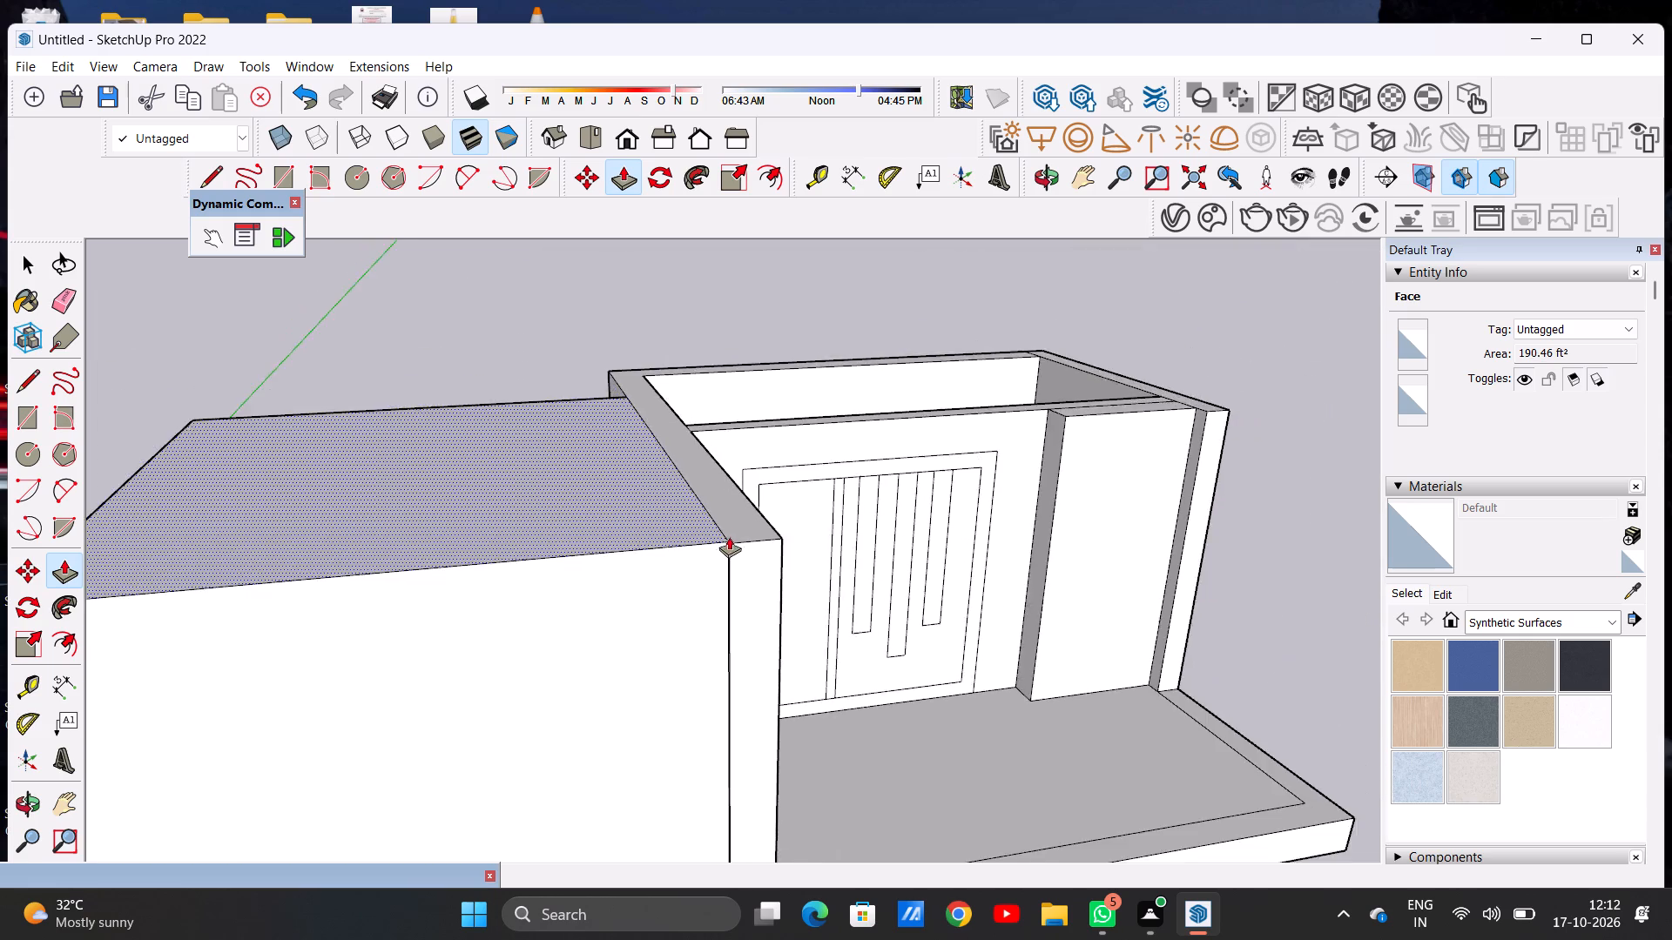
scroll(729, 536, down, 7)
middle_drag(610, 728, 691, 478)
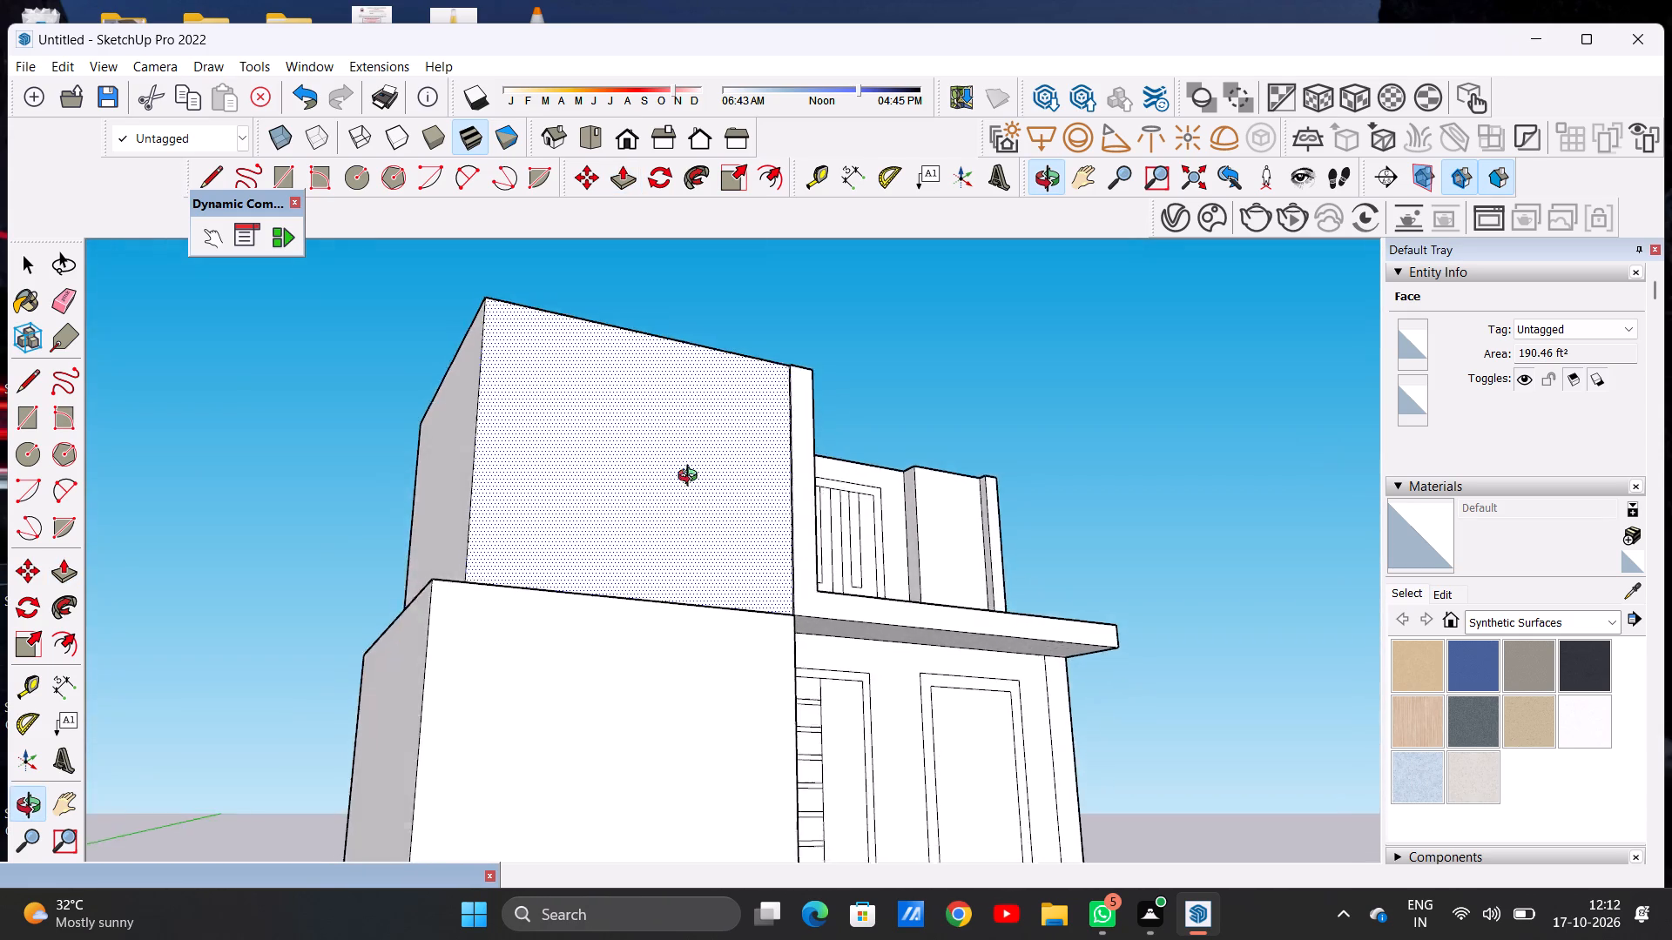
middle_drag(691, 478, 795, 687)
scroll(726, 628, down, 5)
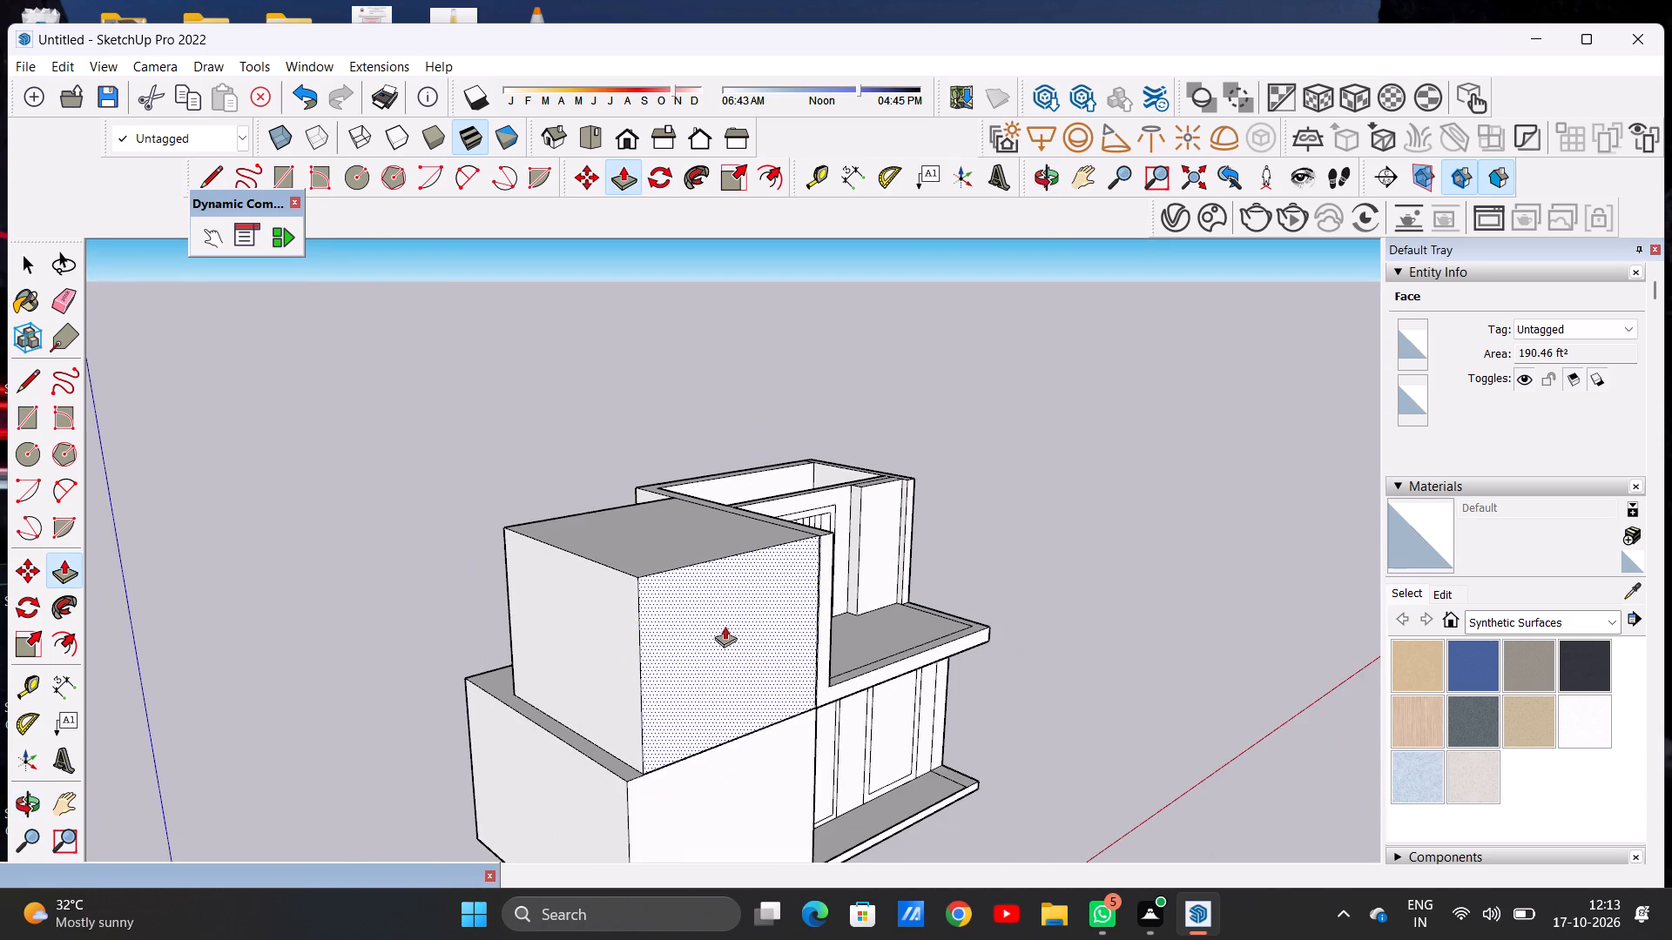
middle_drag(643, 716, 809, 759)
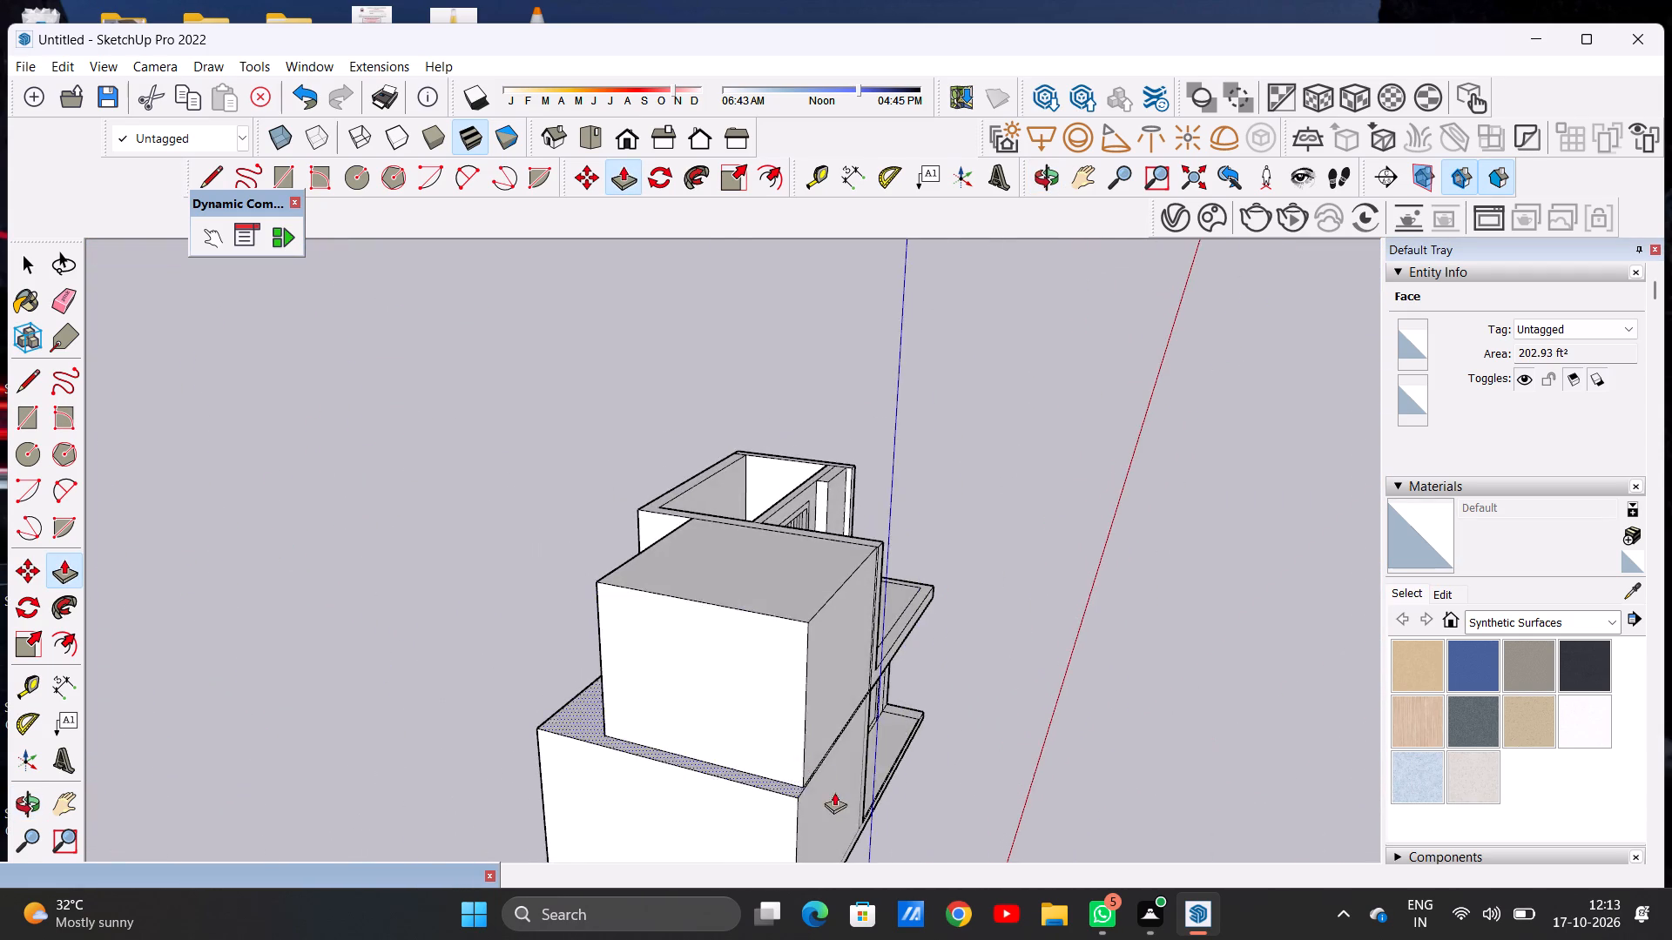
scroll(834, 792, up, 20)
click(765, 699)
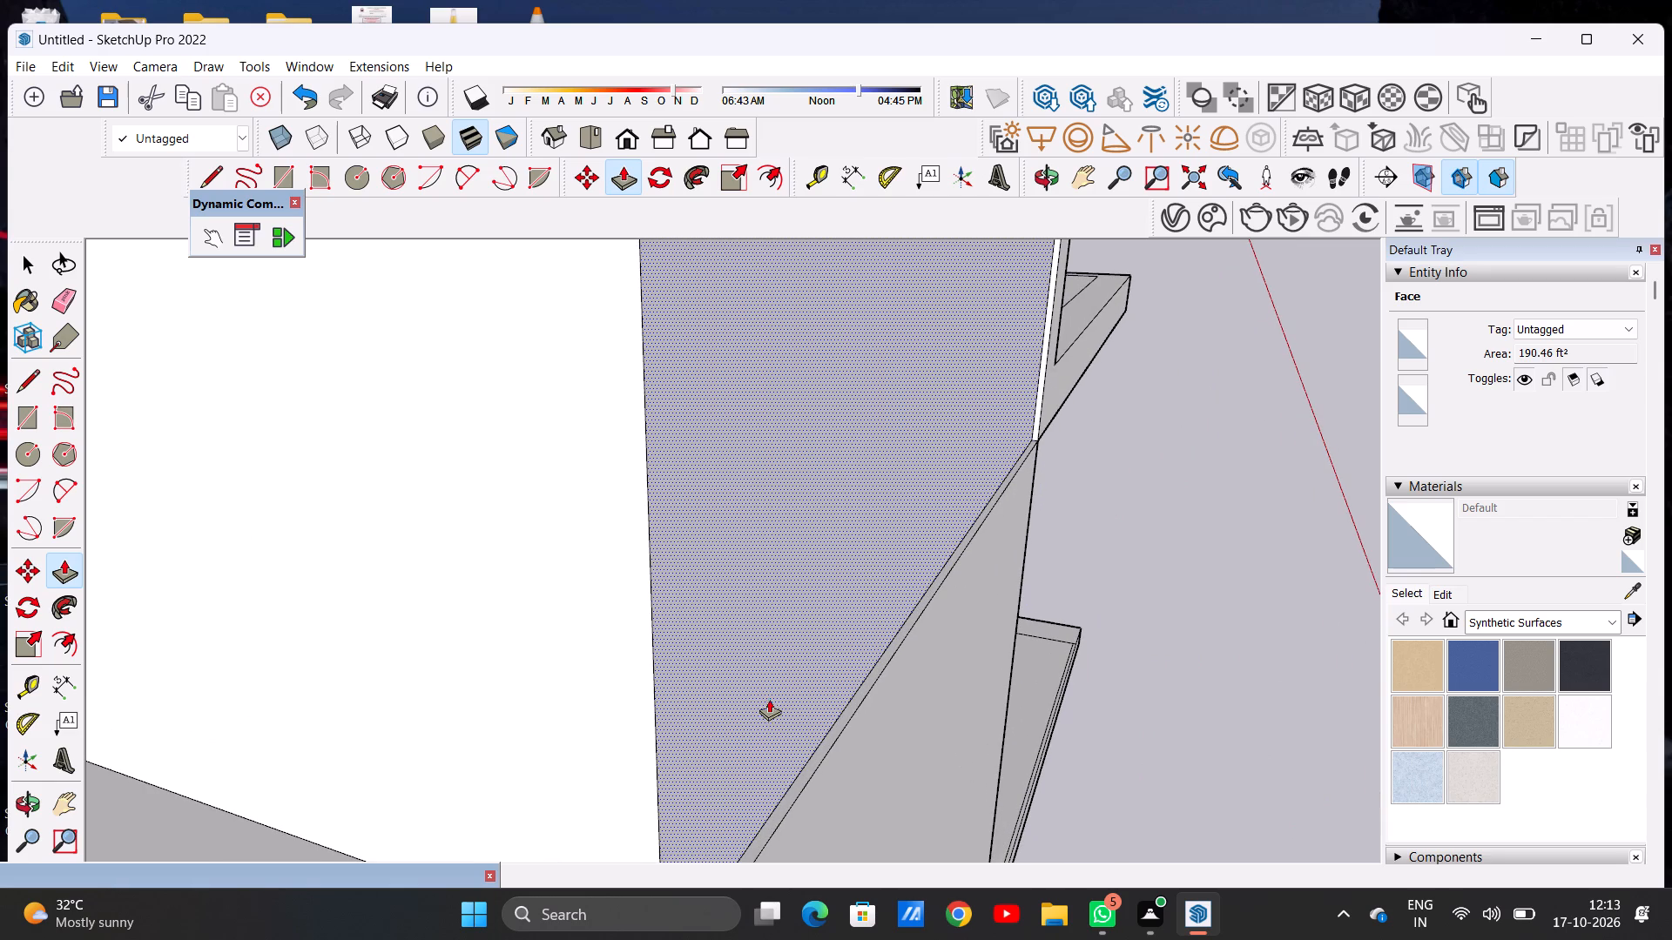
scroll(789, 702, down, 13)
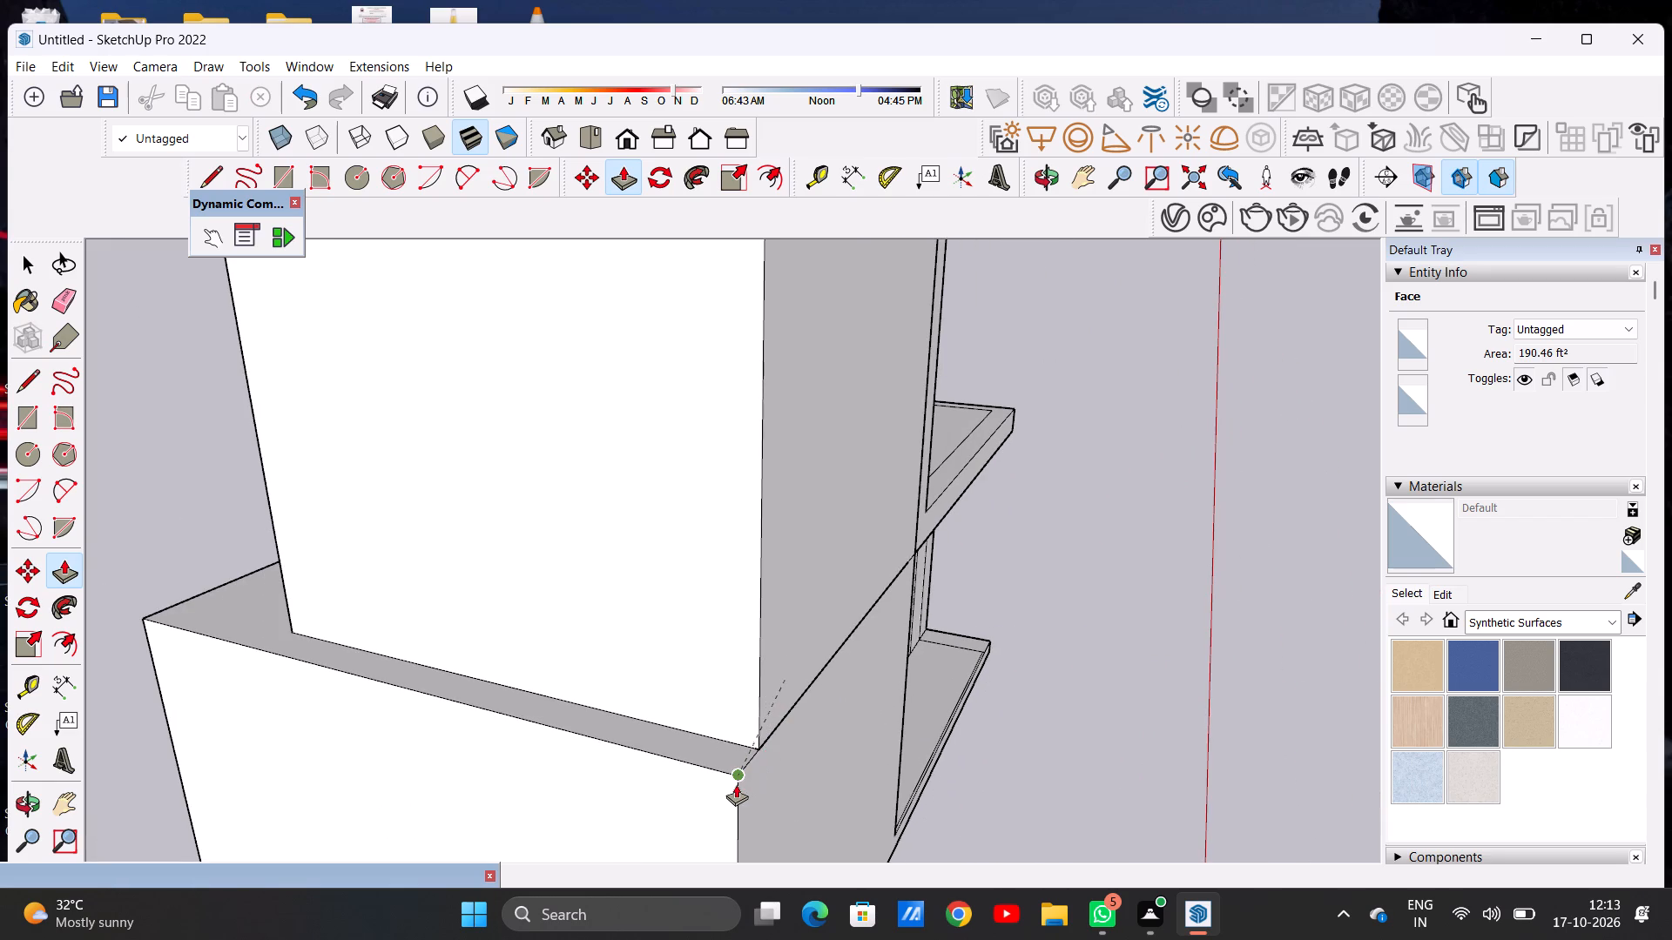
click(736, 784)
Push/Pull the upper block's outer side face outward until it is flush with the lower block's side.
click(727, 666)
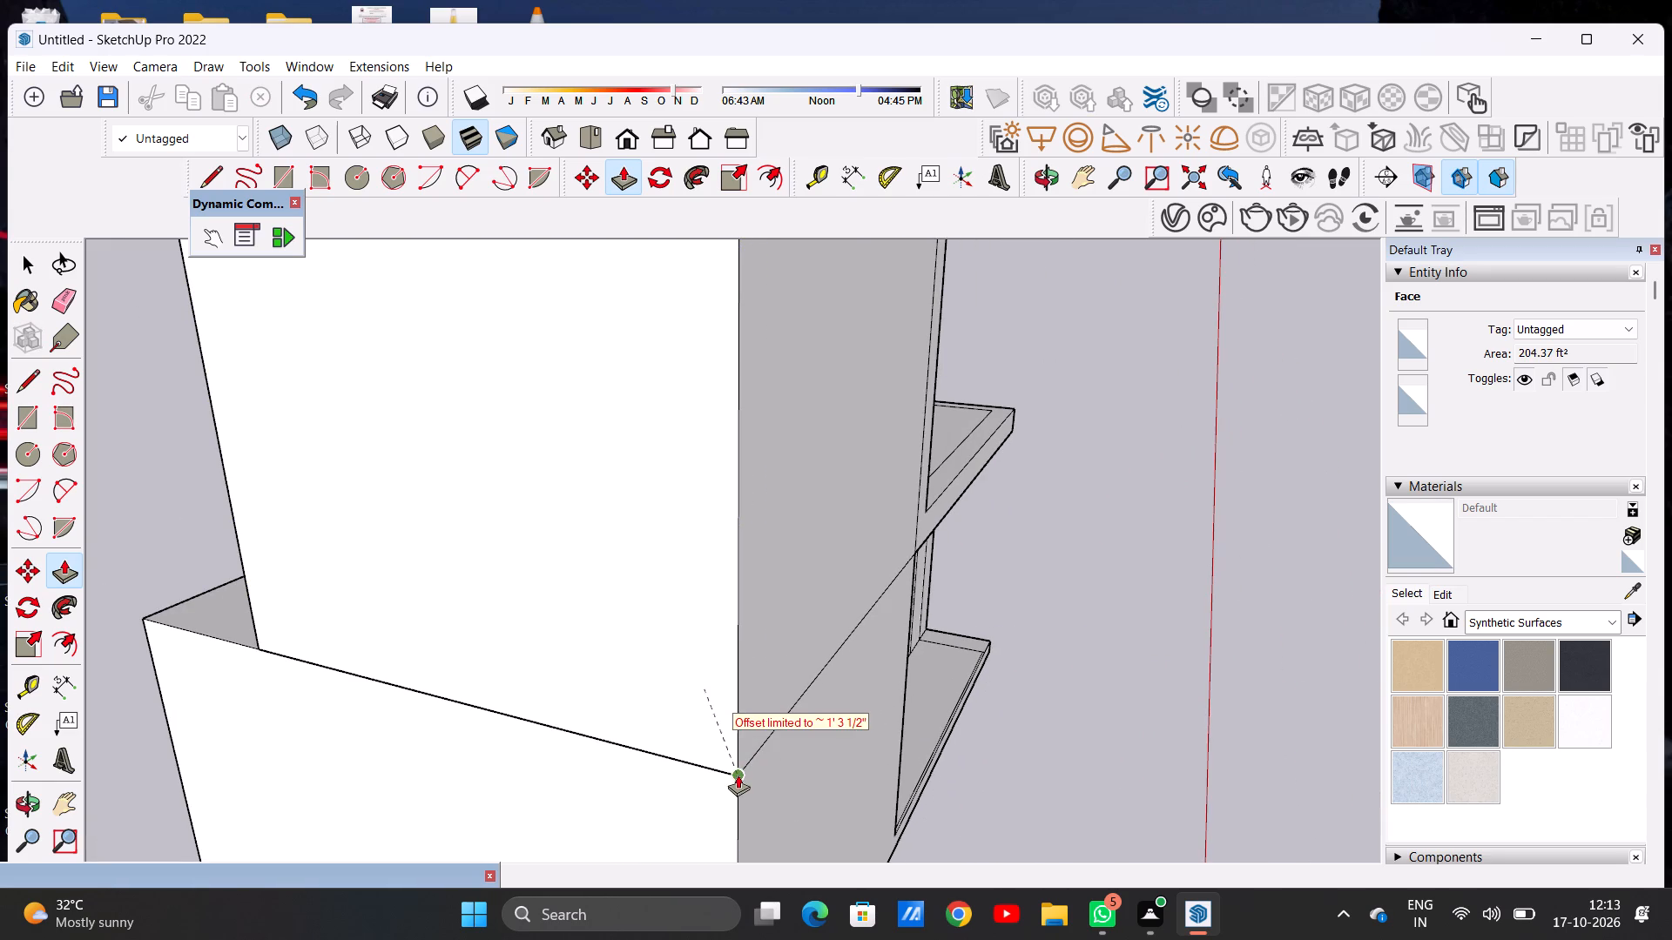
click(738, 775)
Push/Pull the upper block's rear face outward until it is flush with the building's back wall.
scroll(688, 599, down, 15)
middle_drag(518, 535, 906, 560)
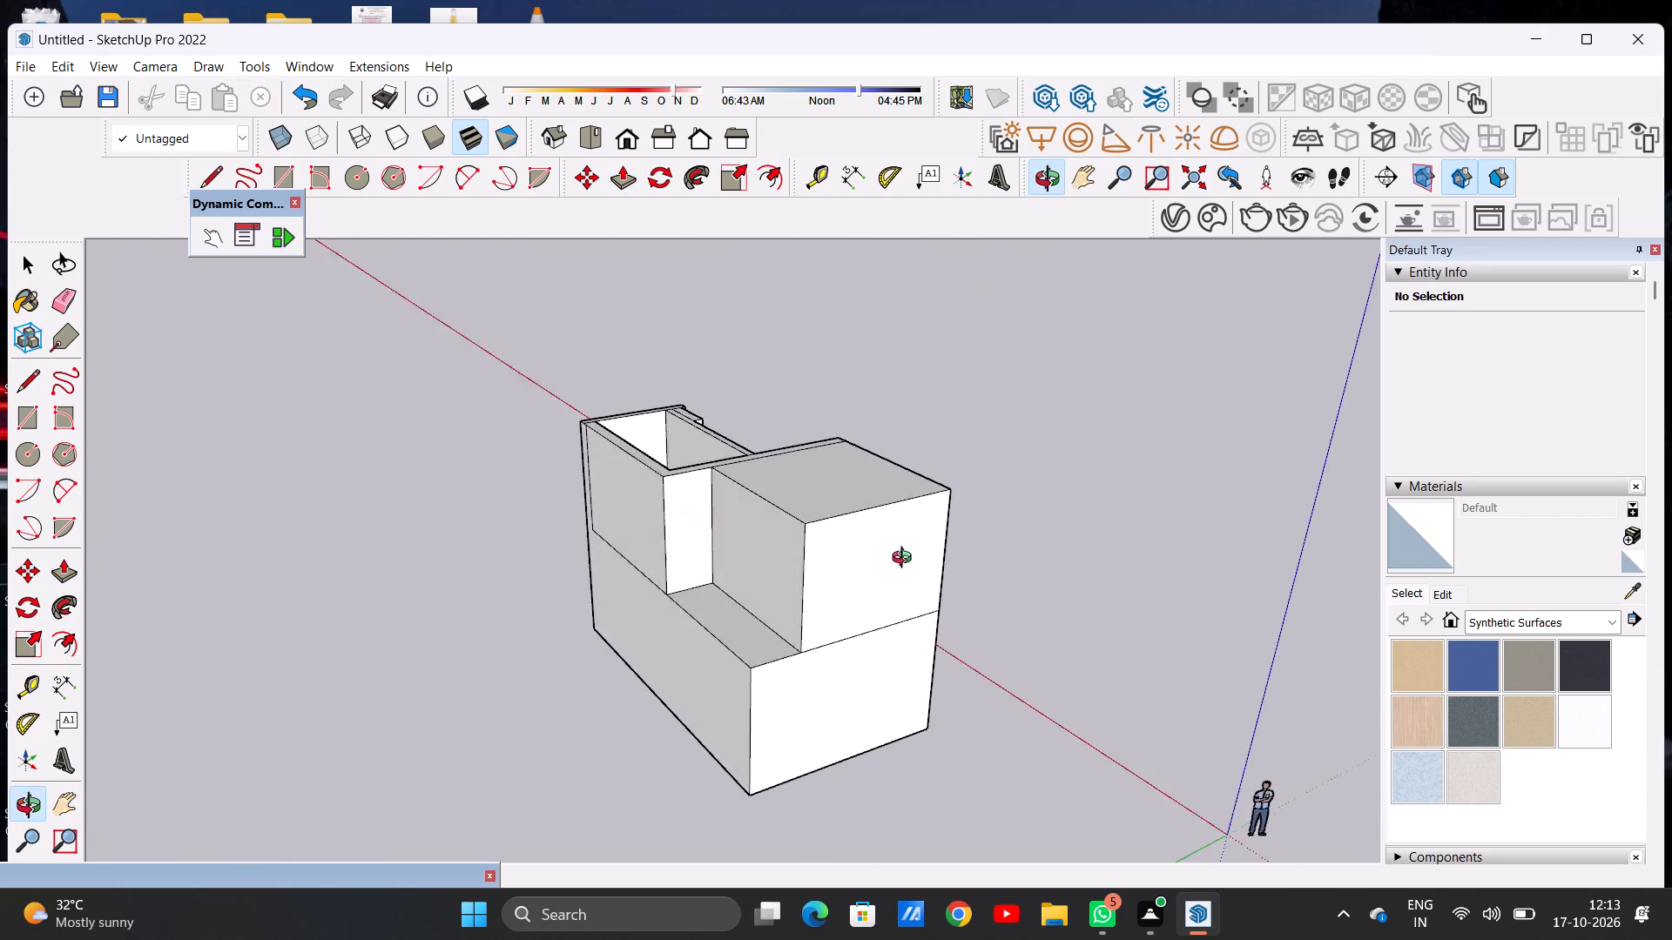
middle_drag(906, 560, 954, 551)
scroll(839, 550, up, 5)
click(831, 549)
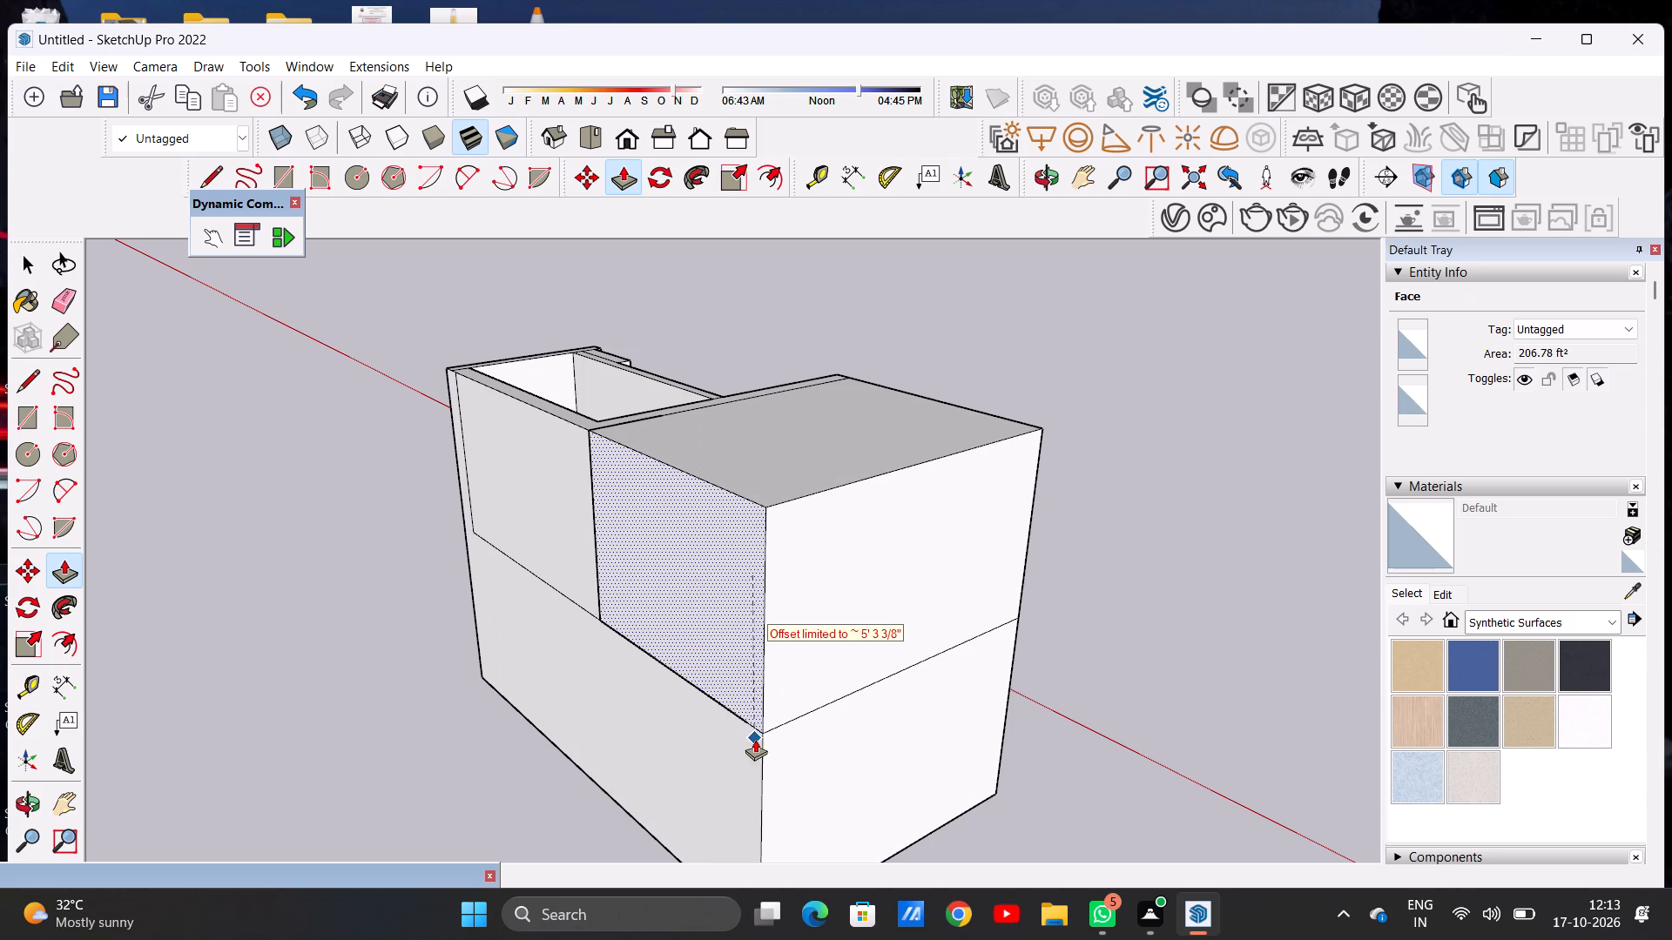
click(765, 728)
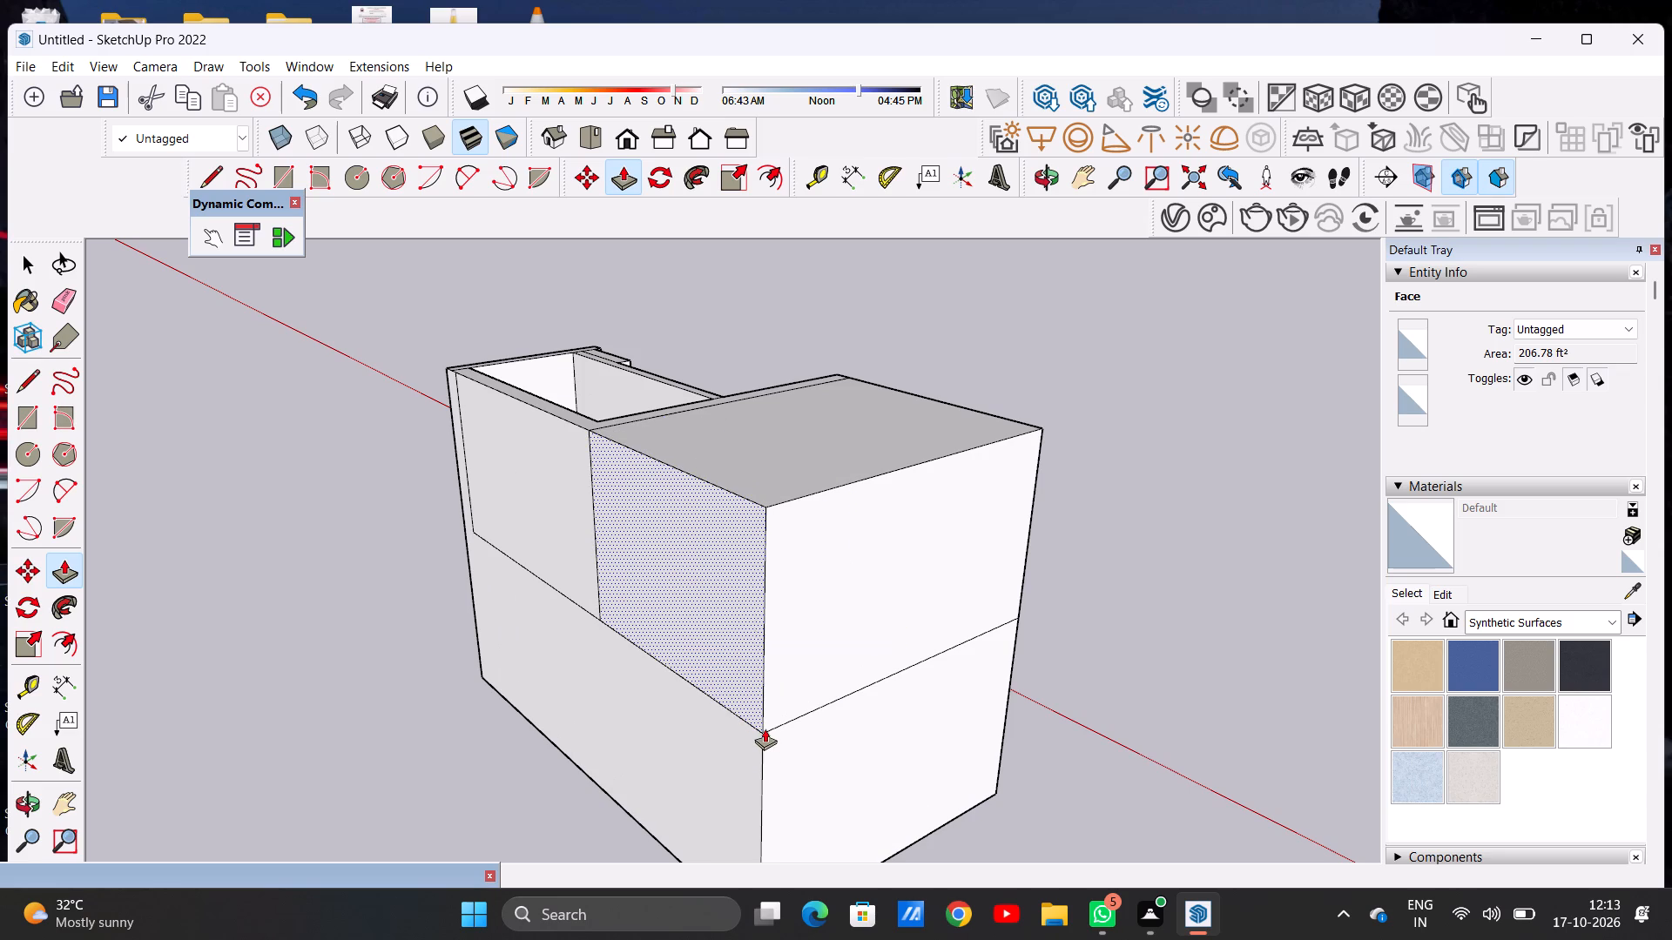
key(space)
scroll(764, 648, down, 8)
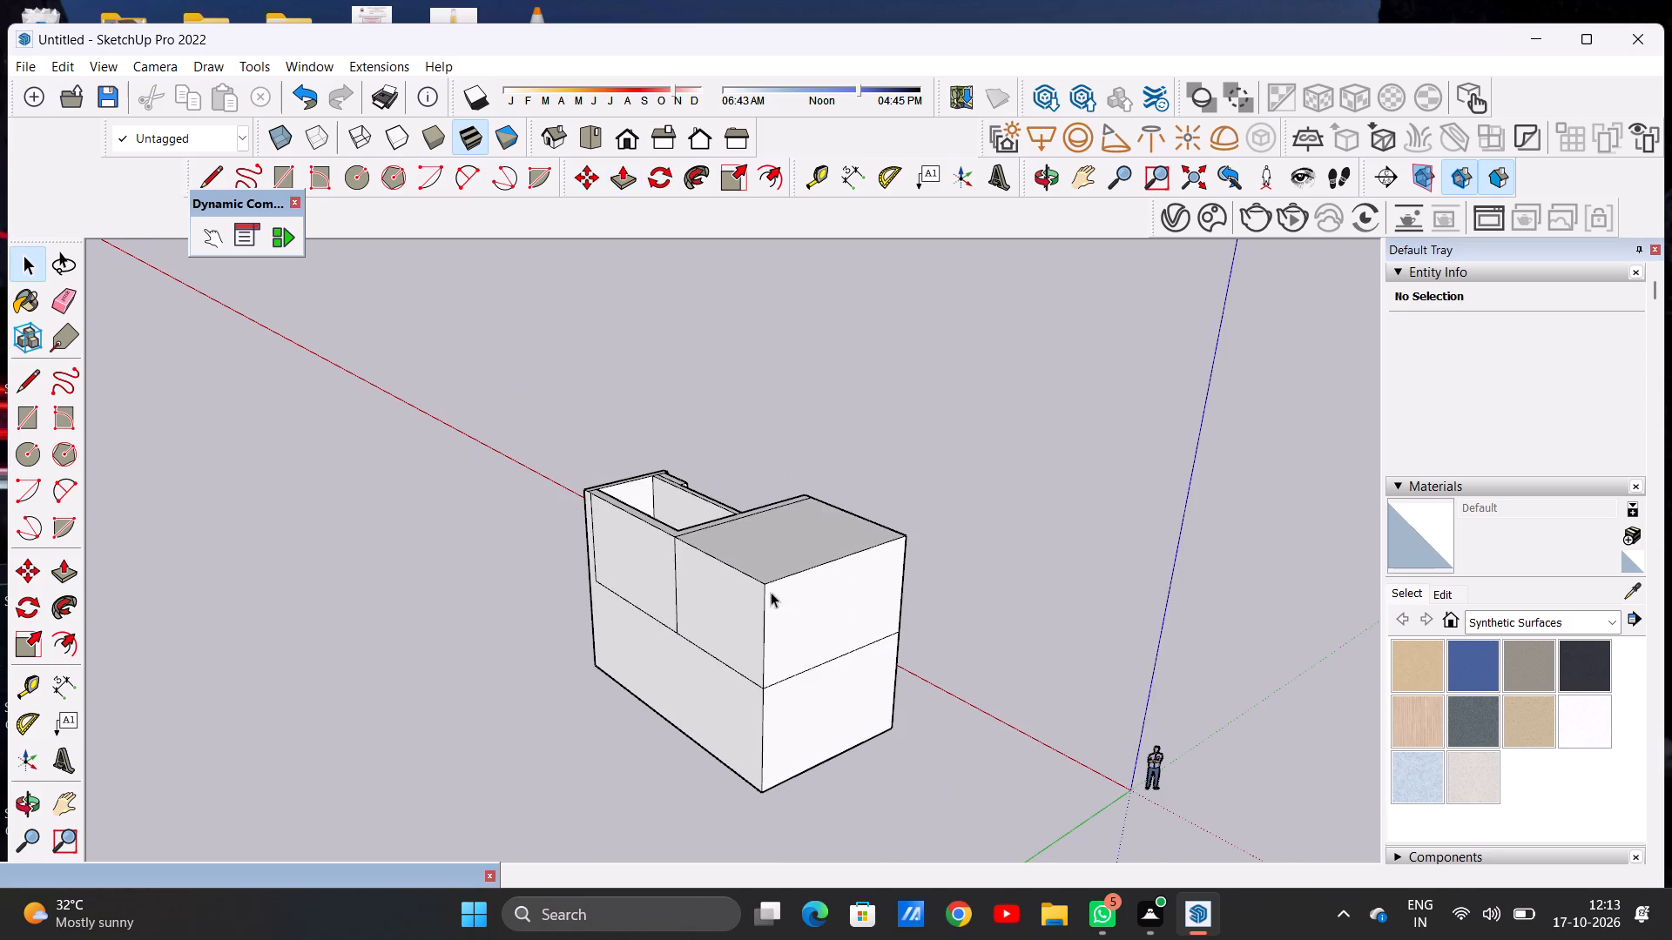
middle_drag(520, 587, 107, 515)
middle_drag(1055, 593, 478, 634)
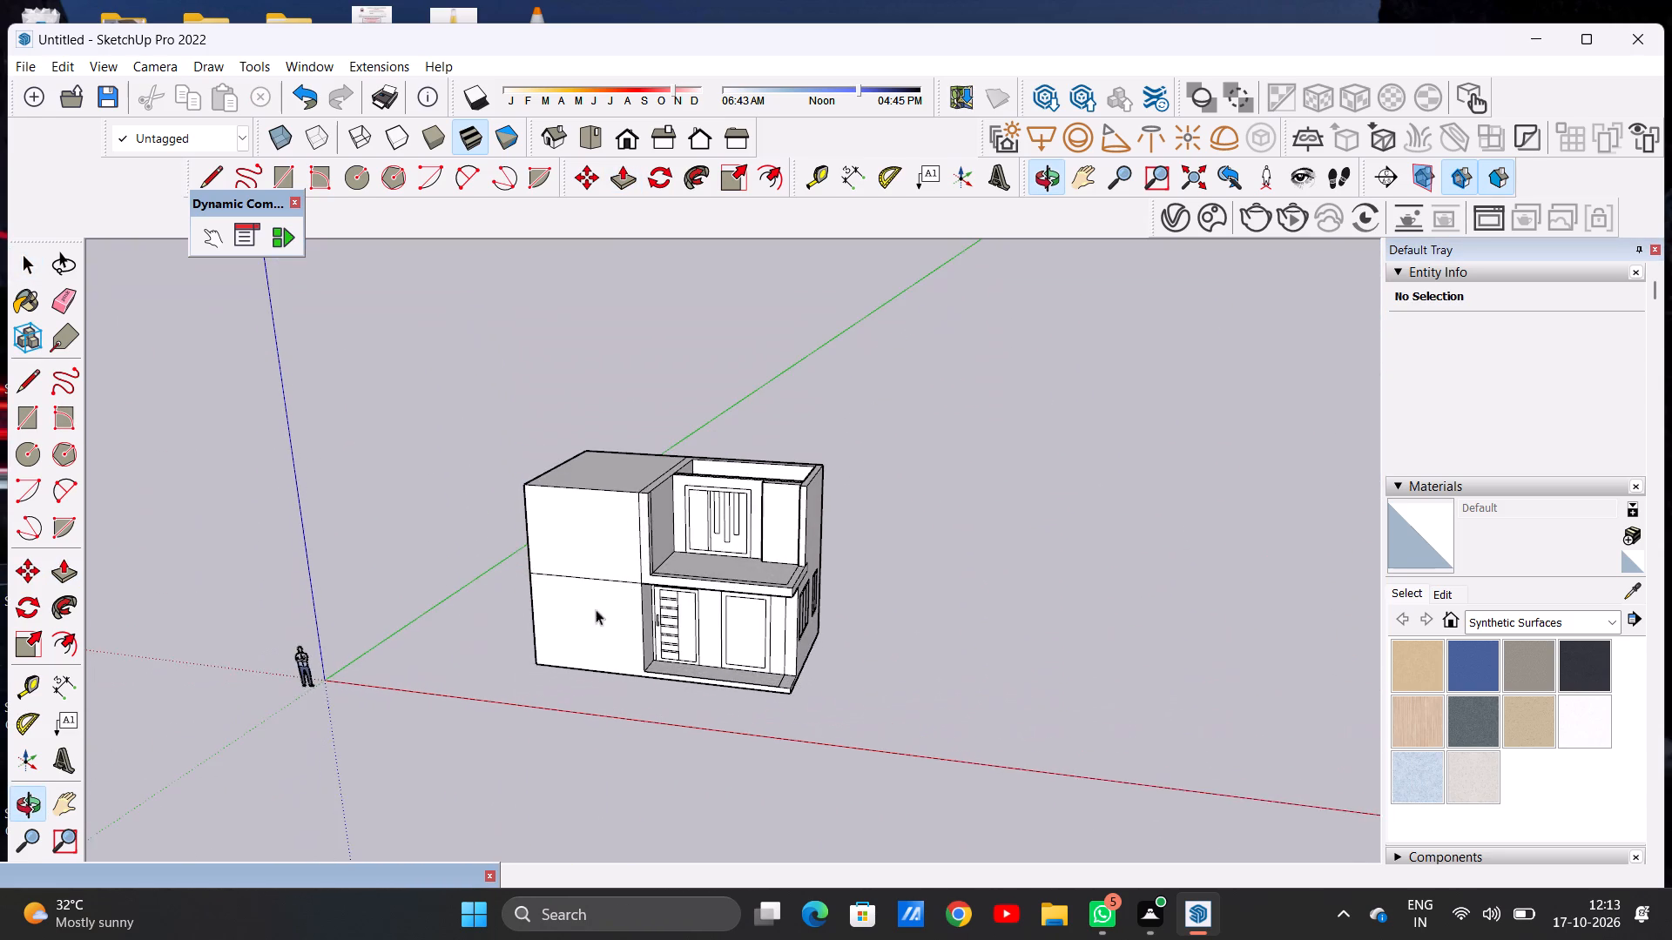
Examine the upper side block's inner wall facing the open terrace beside the strip-detailed opening.
scroll(663, 520, up, 6)
scroll(583, 528, up, 5)
middle_drag(833, 576, 506, 575)
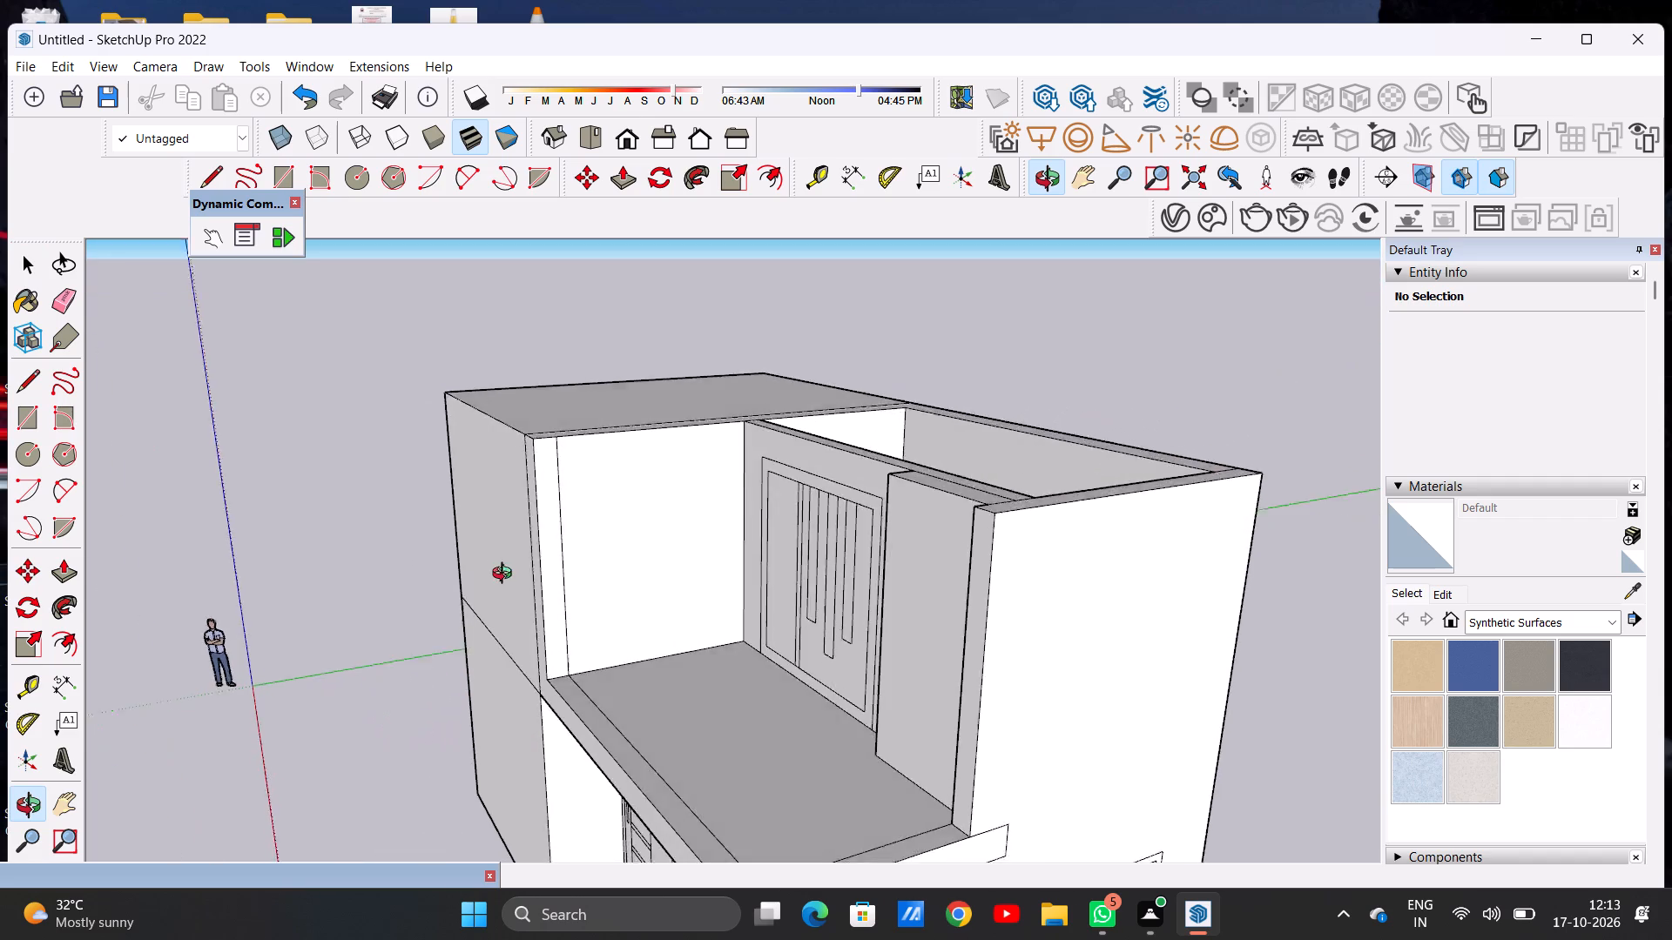
middle_drag(506, 575, 687, 610)
middle_drag(687, 612, 448, 614)
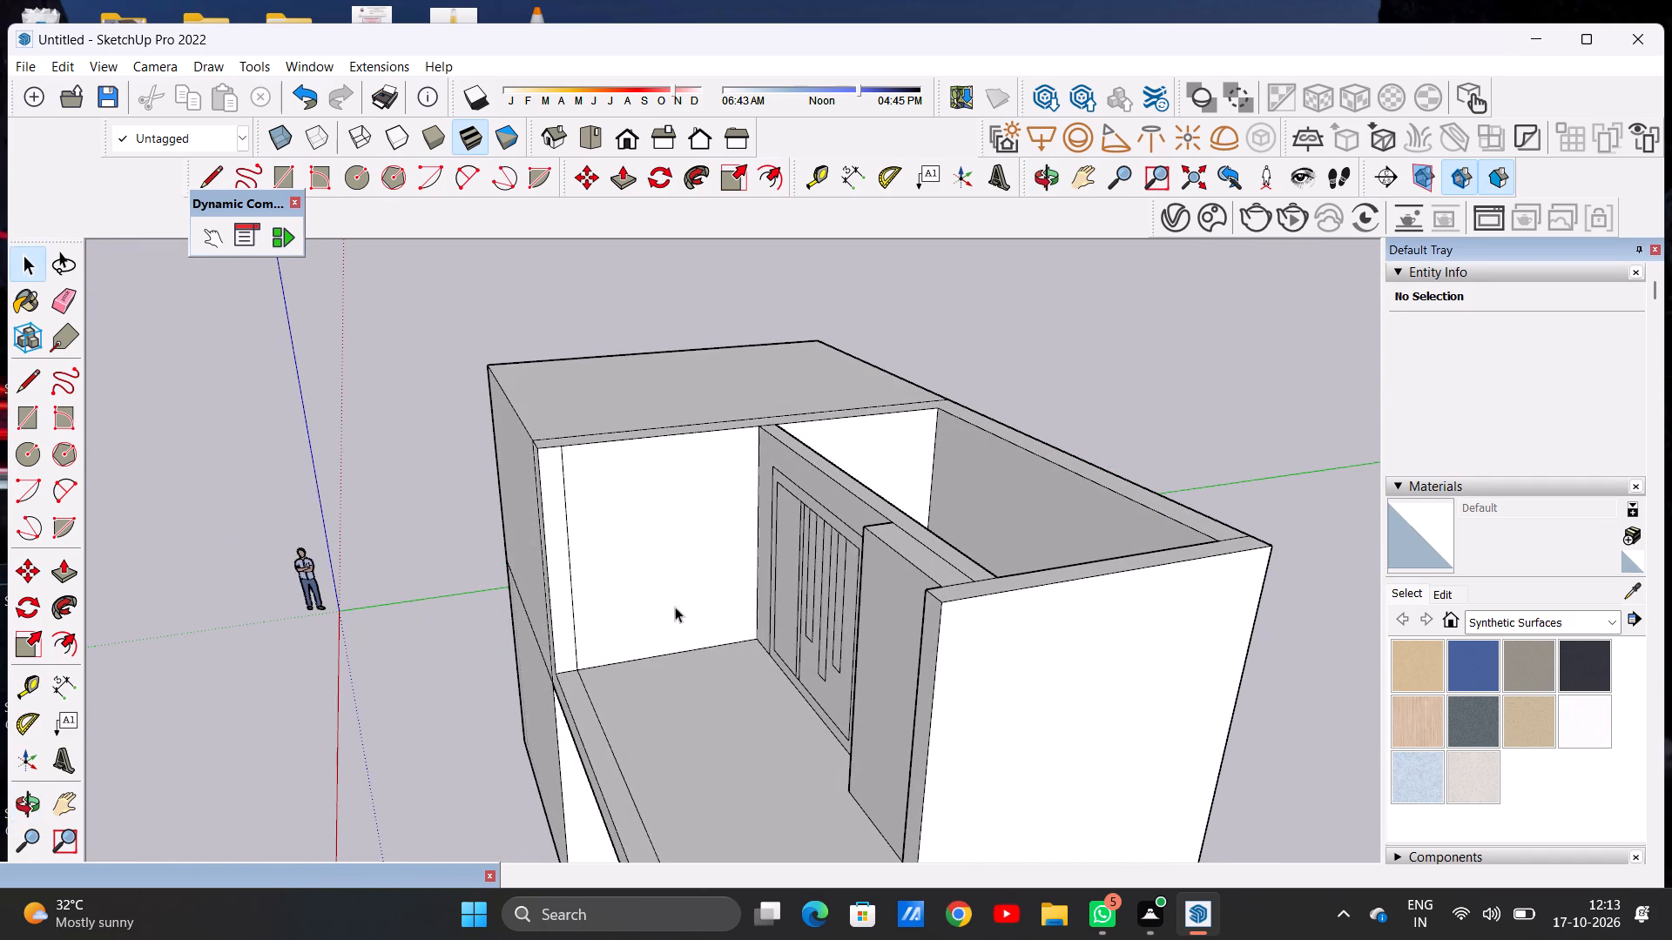
middle_drag(675, 607, 567, 534)
scroll(616, 500, up, 3)
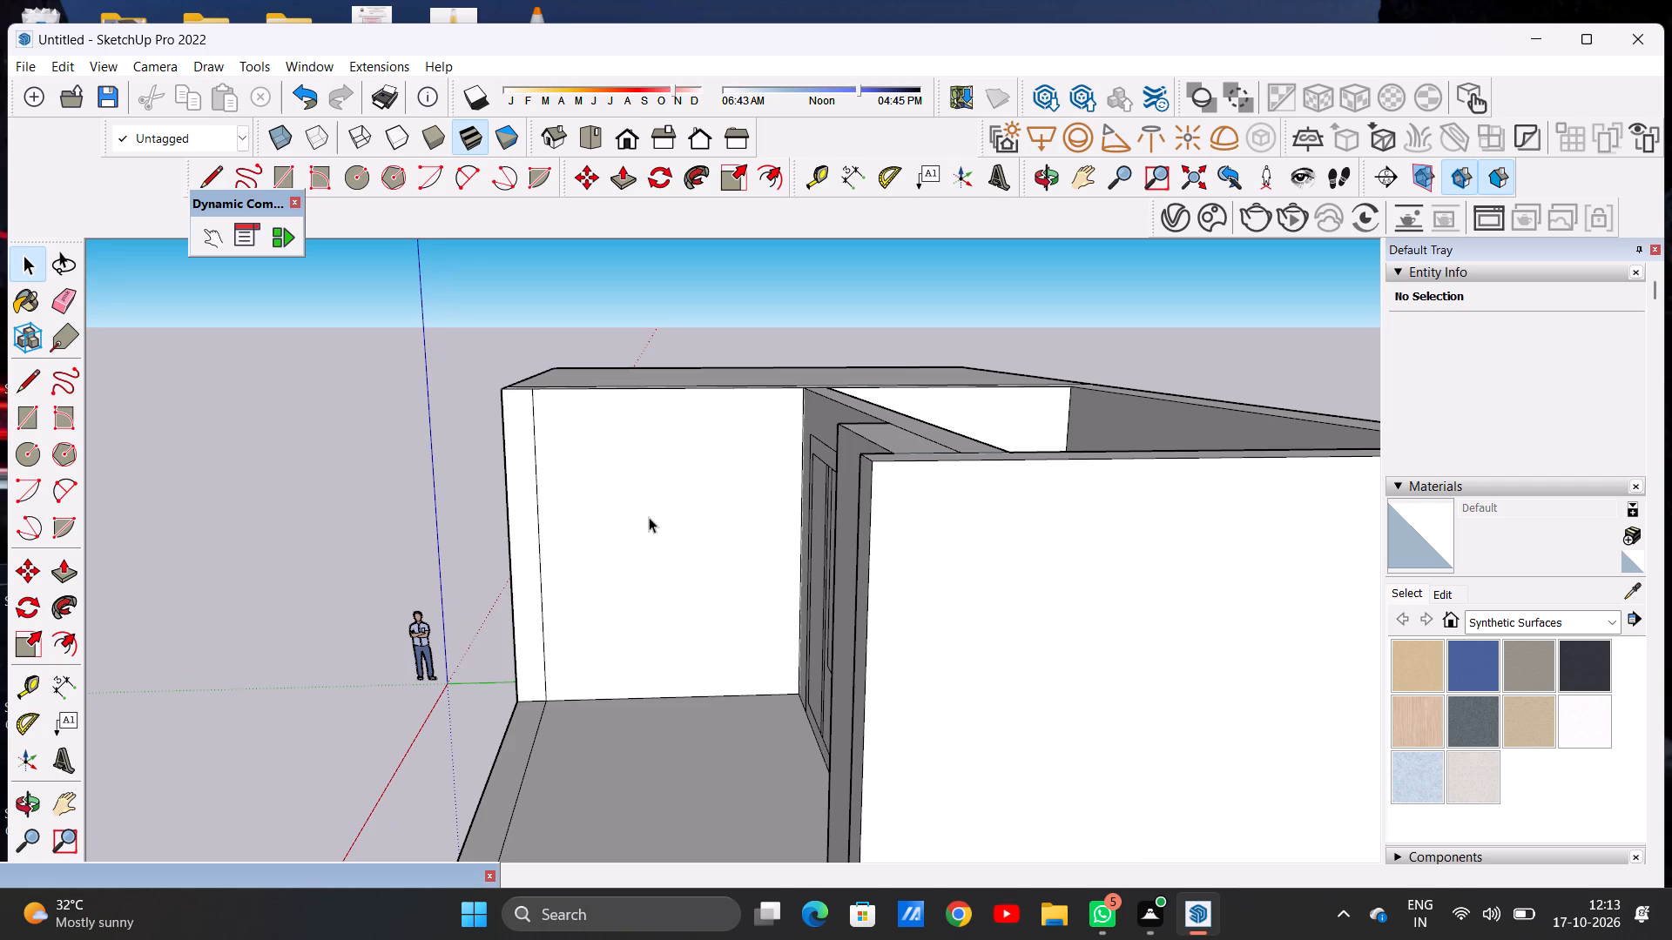
scroll(637, 527, down, 4)
scroll(665, 544, up, 2)
scroll(671, 536, down, 6)
scroll(635, 614, up, 4)
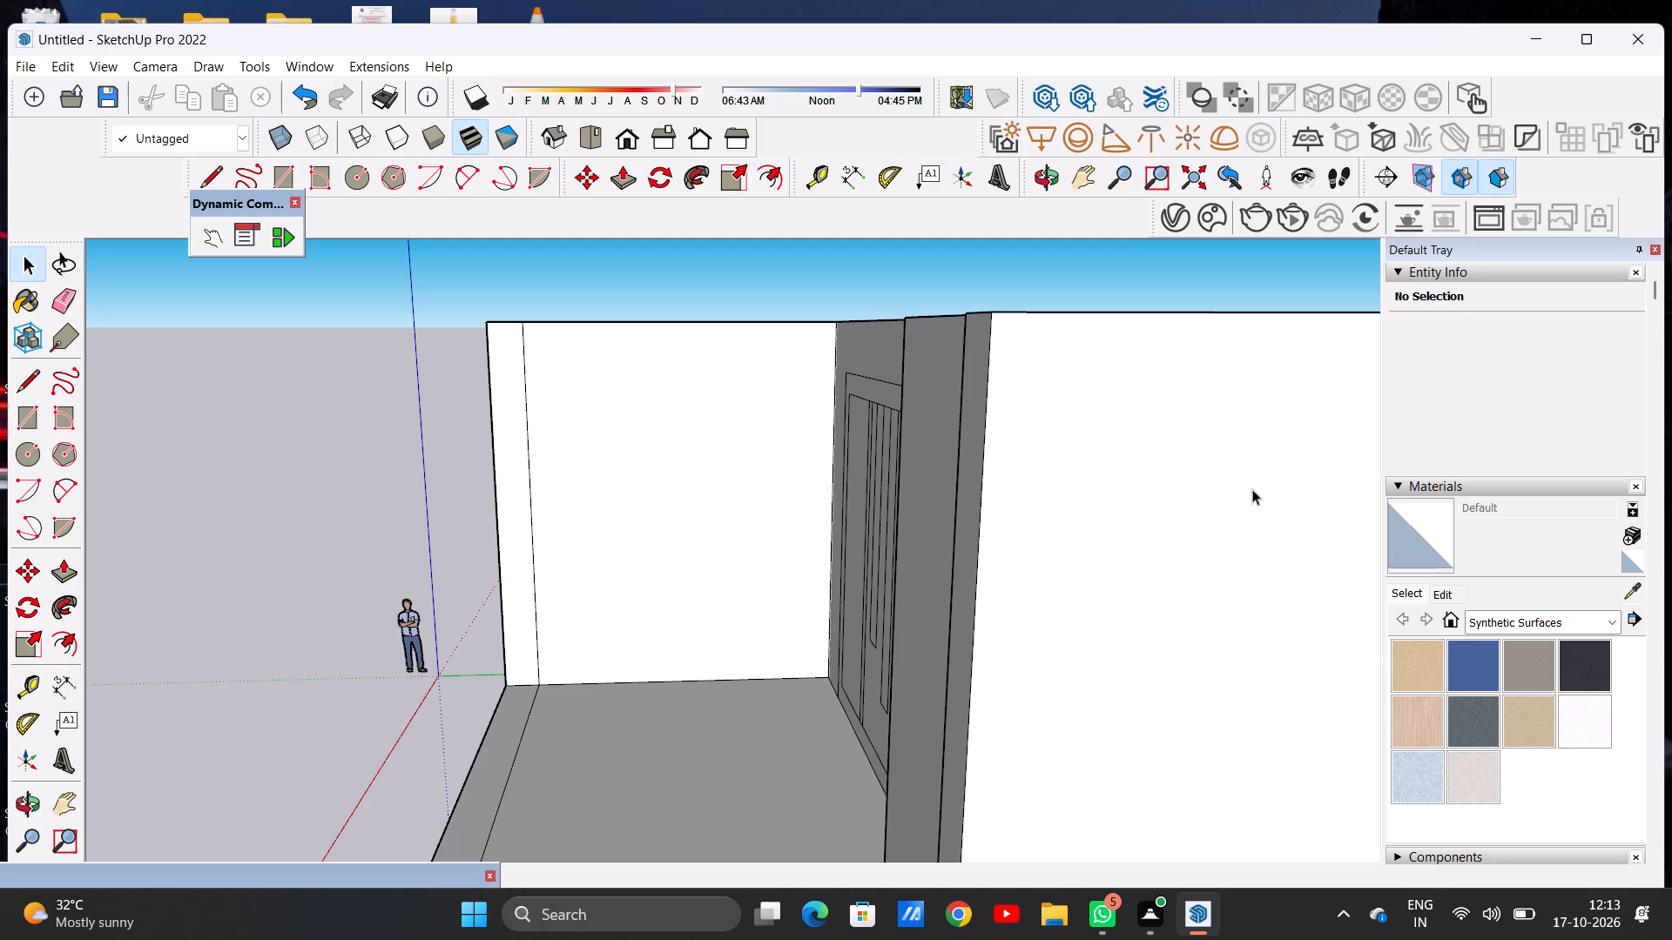
scroll(639, 542, down, 11)
scroll(652, 560, down, 18)
scroll(688, 585, down, 5)
scroll(688, 549, up, 4)
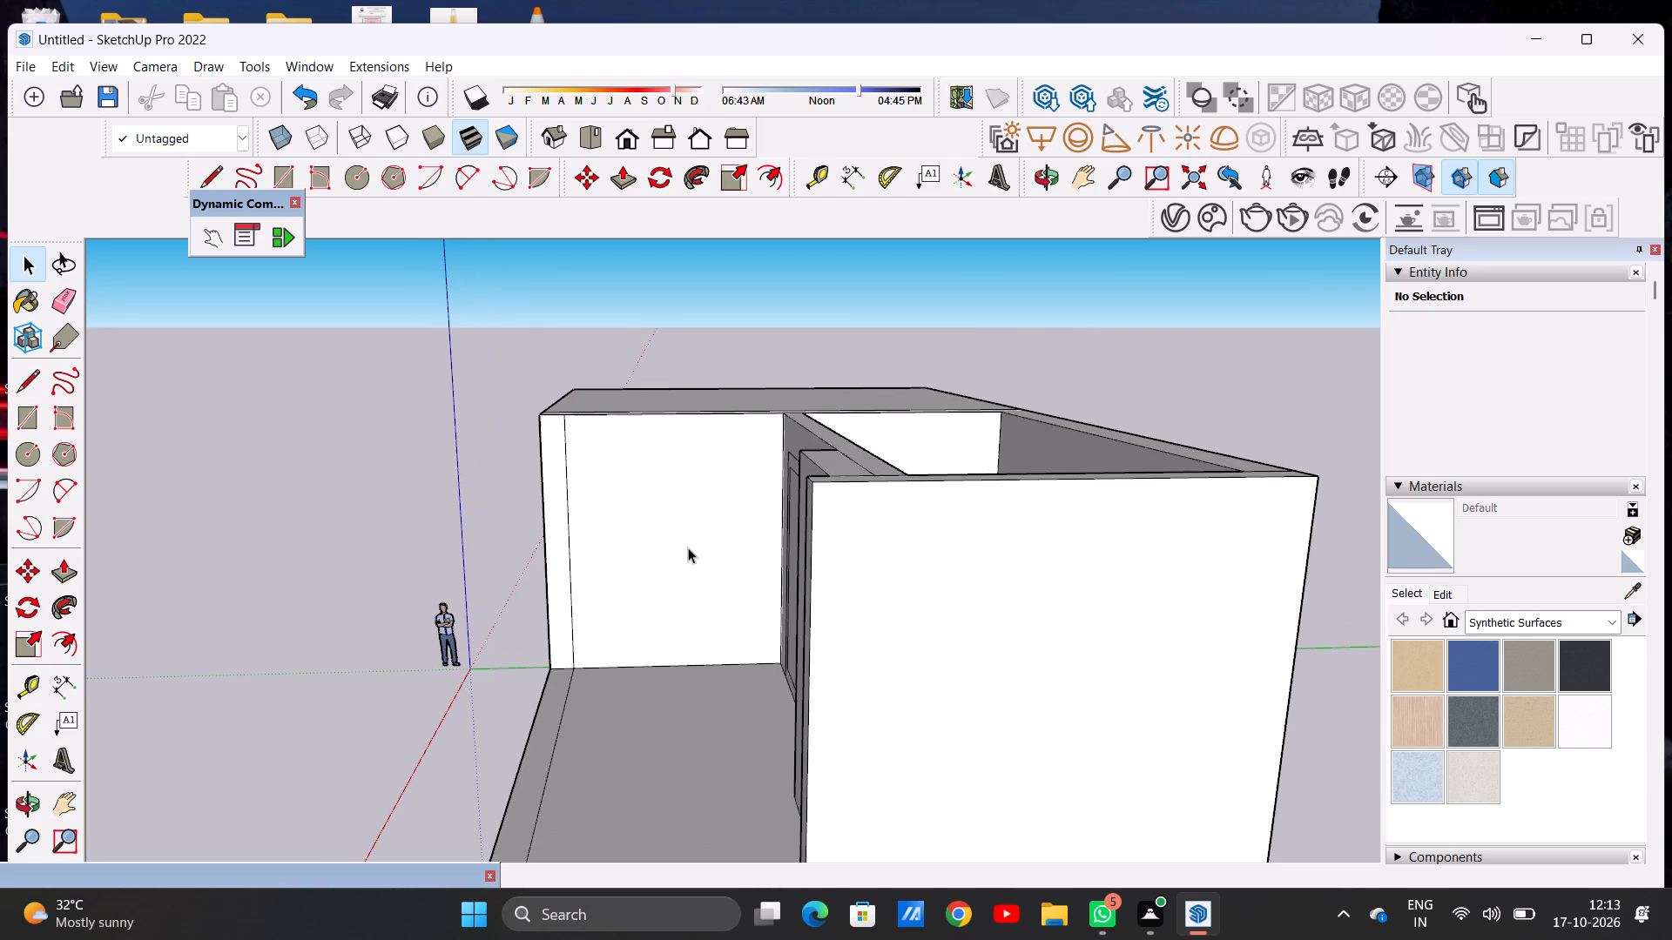
middle_drag(684, 554, 678, 502)
scroll(673, 557, up, 4)
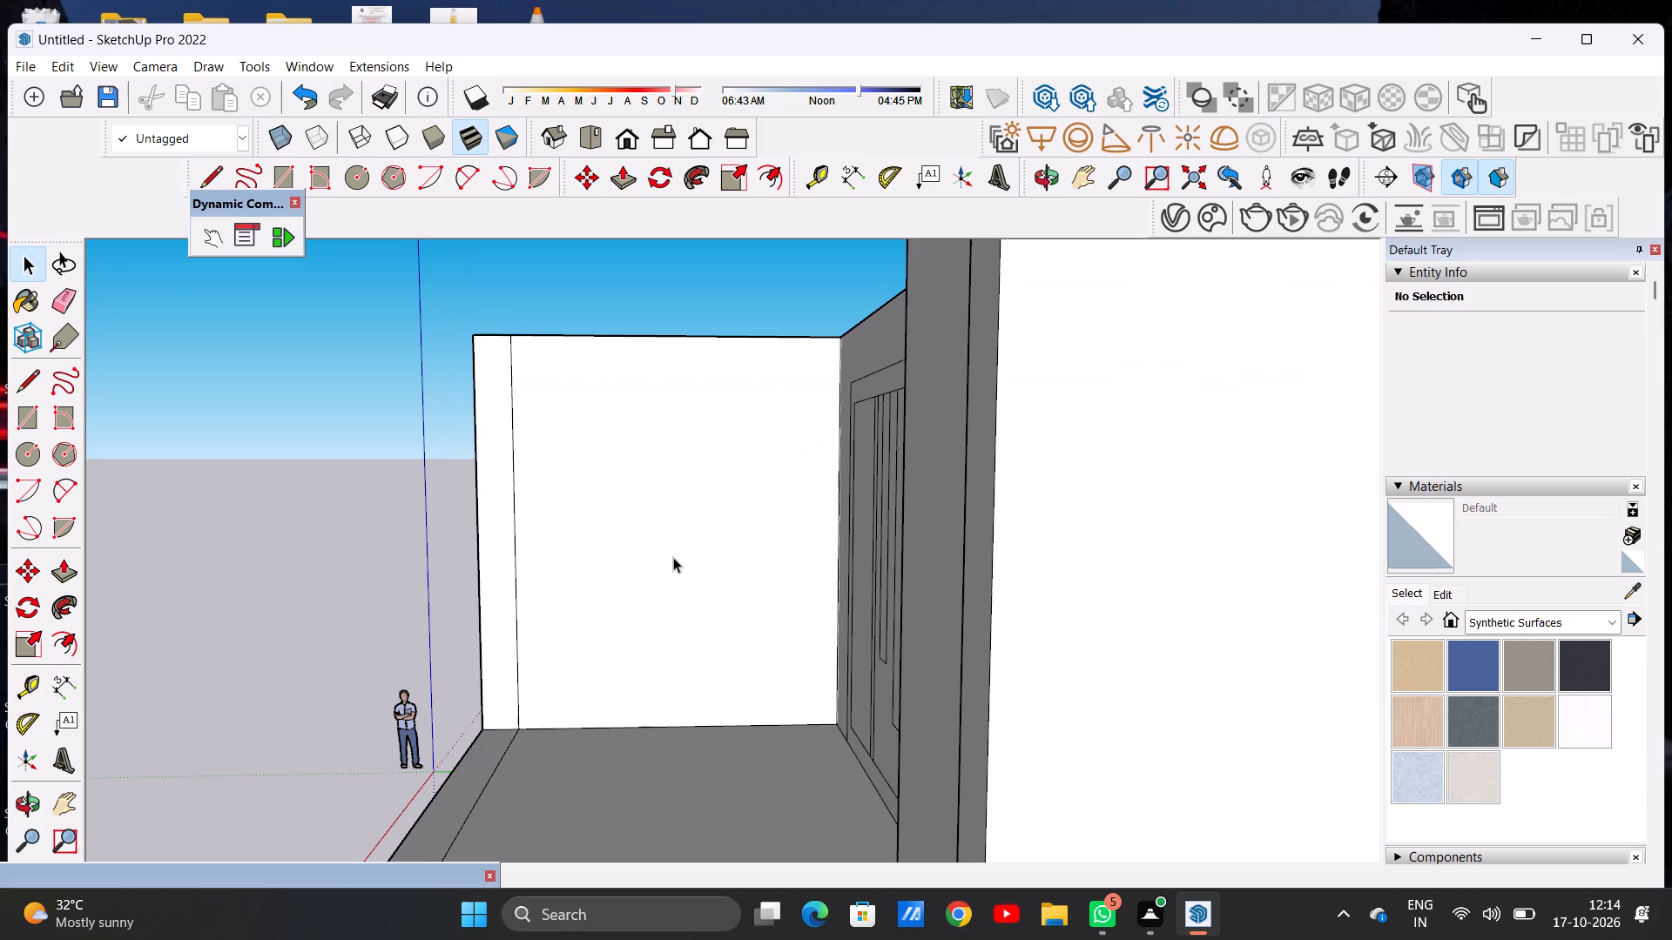
scroll(654, 552, down, 6)
Erase the leftover vertical seam line near the front edge of the upper block's inner side wall.
middle_drag(560, 522, 813, 564)
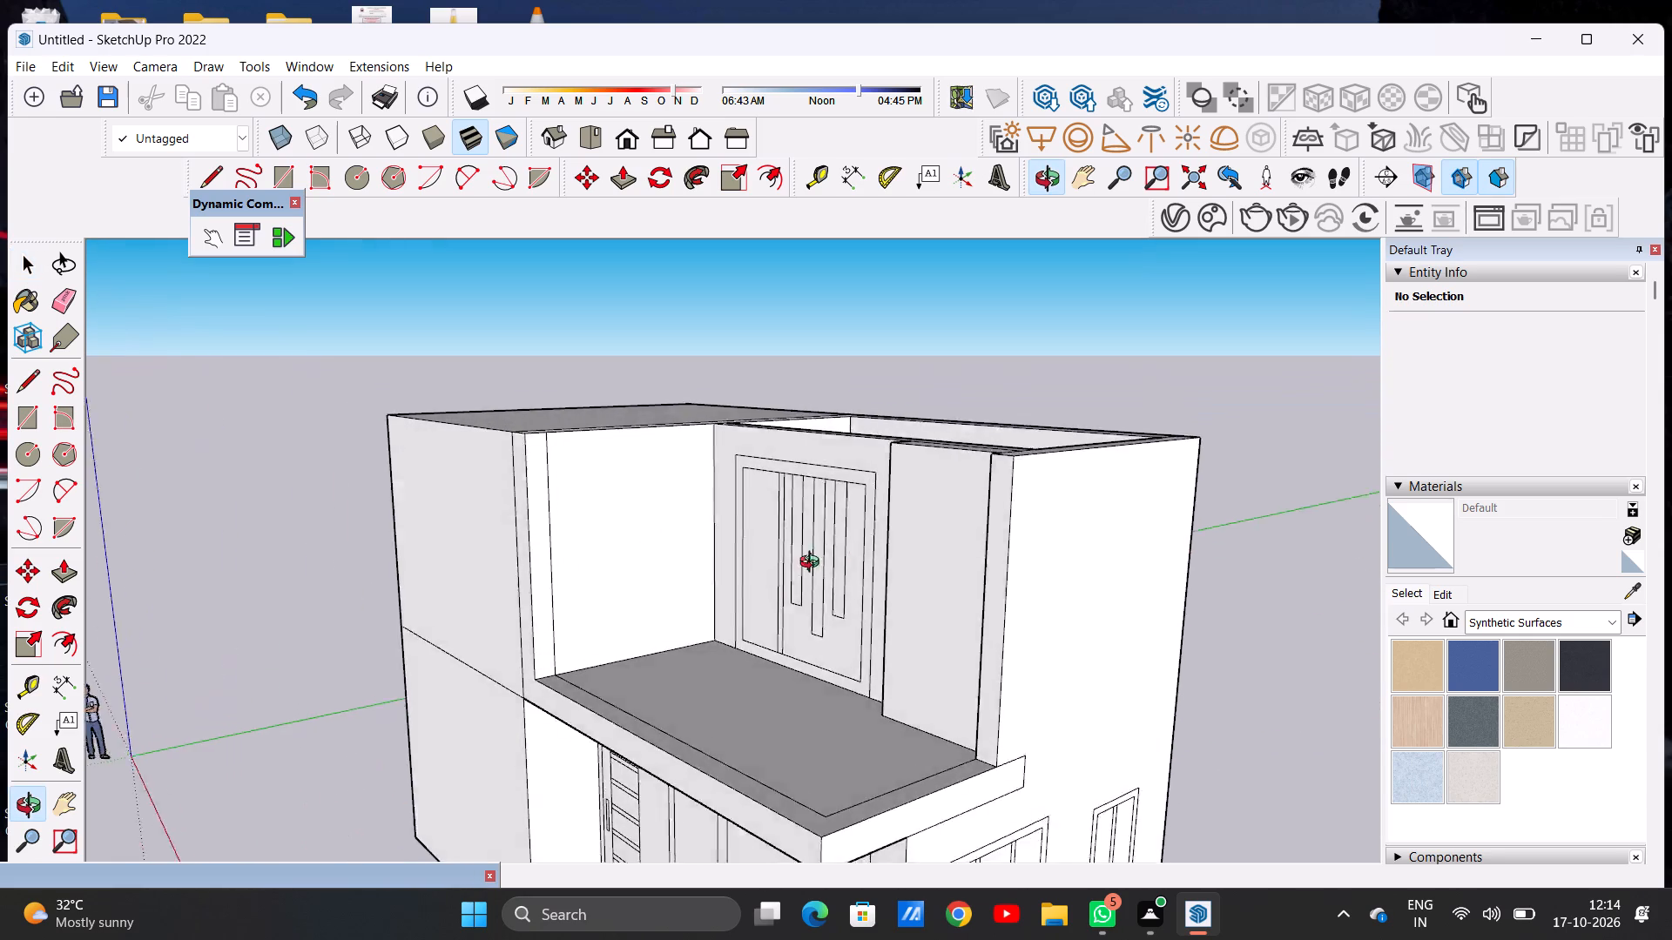
middle_drag(813, 564, 548, 578)
scroll(565, 517, up, 5)
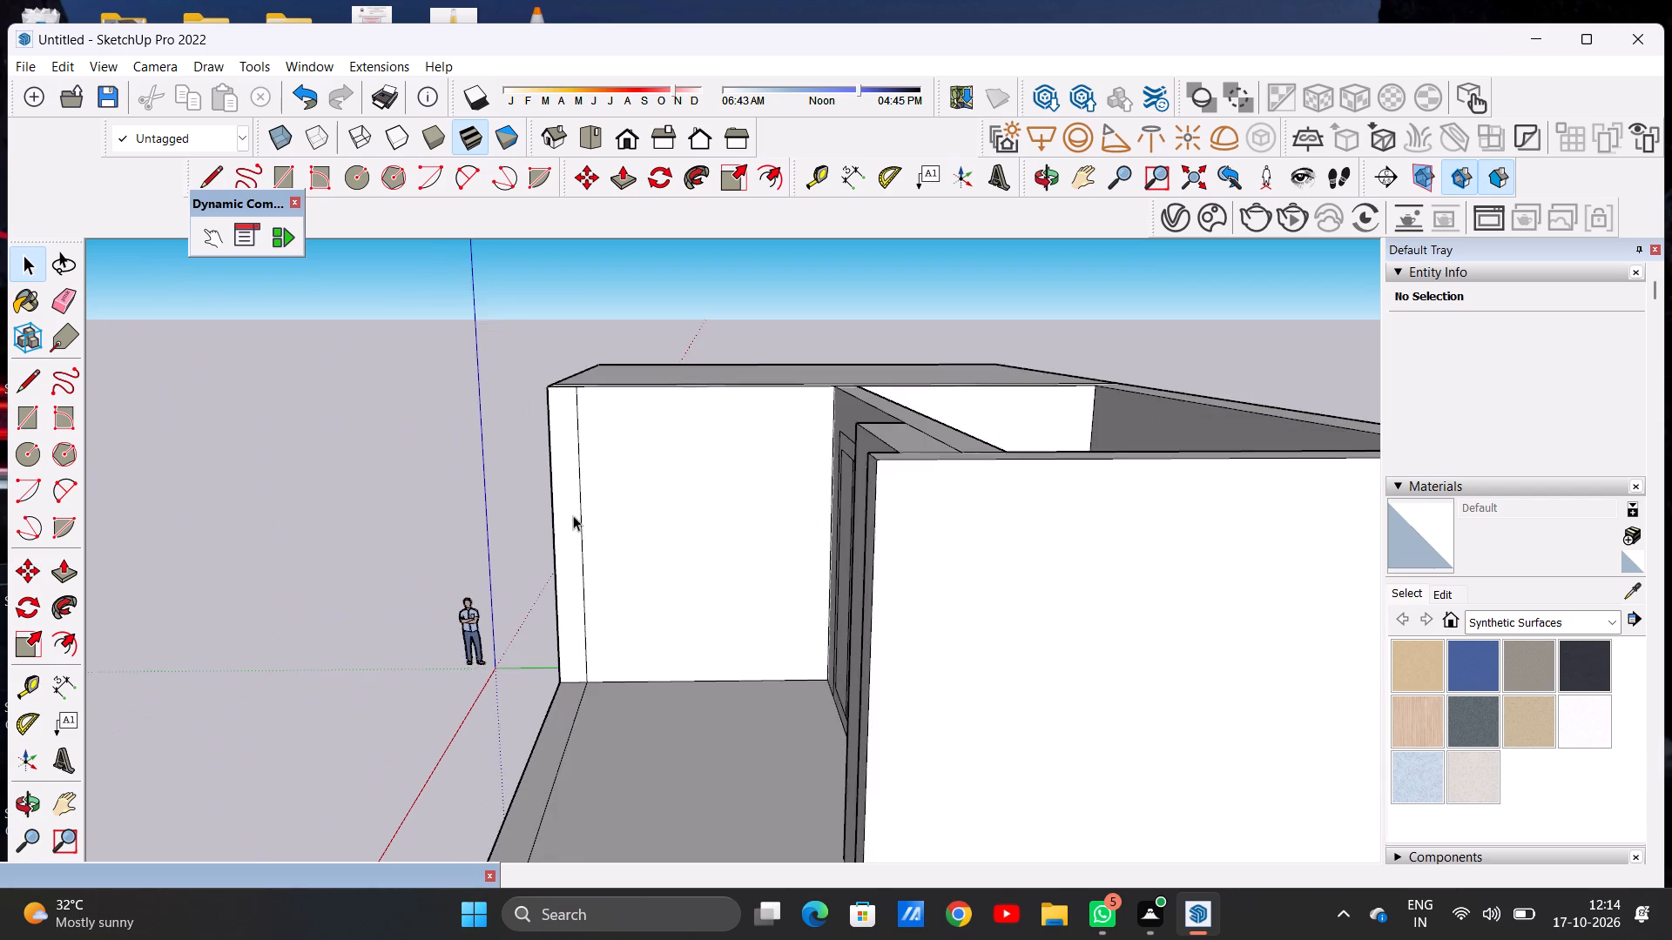
scroll(573, 515, up, 3)
key(e)
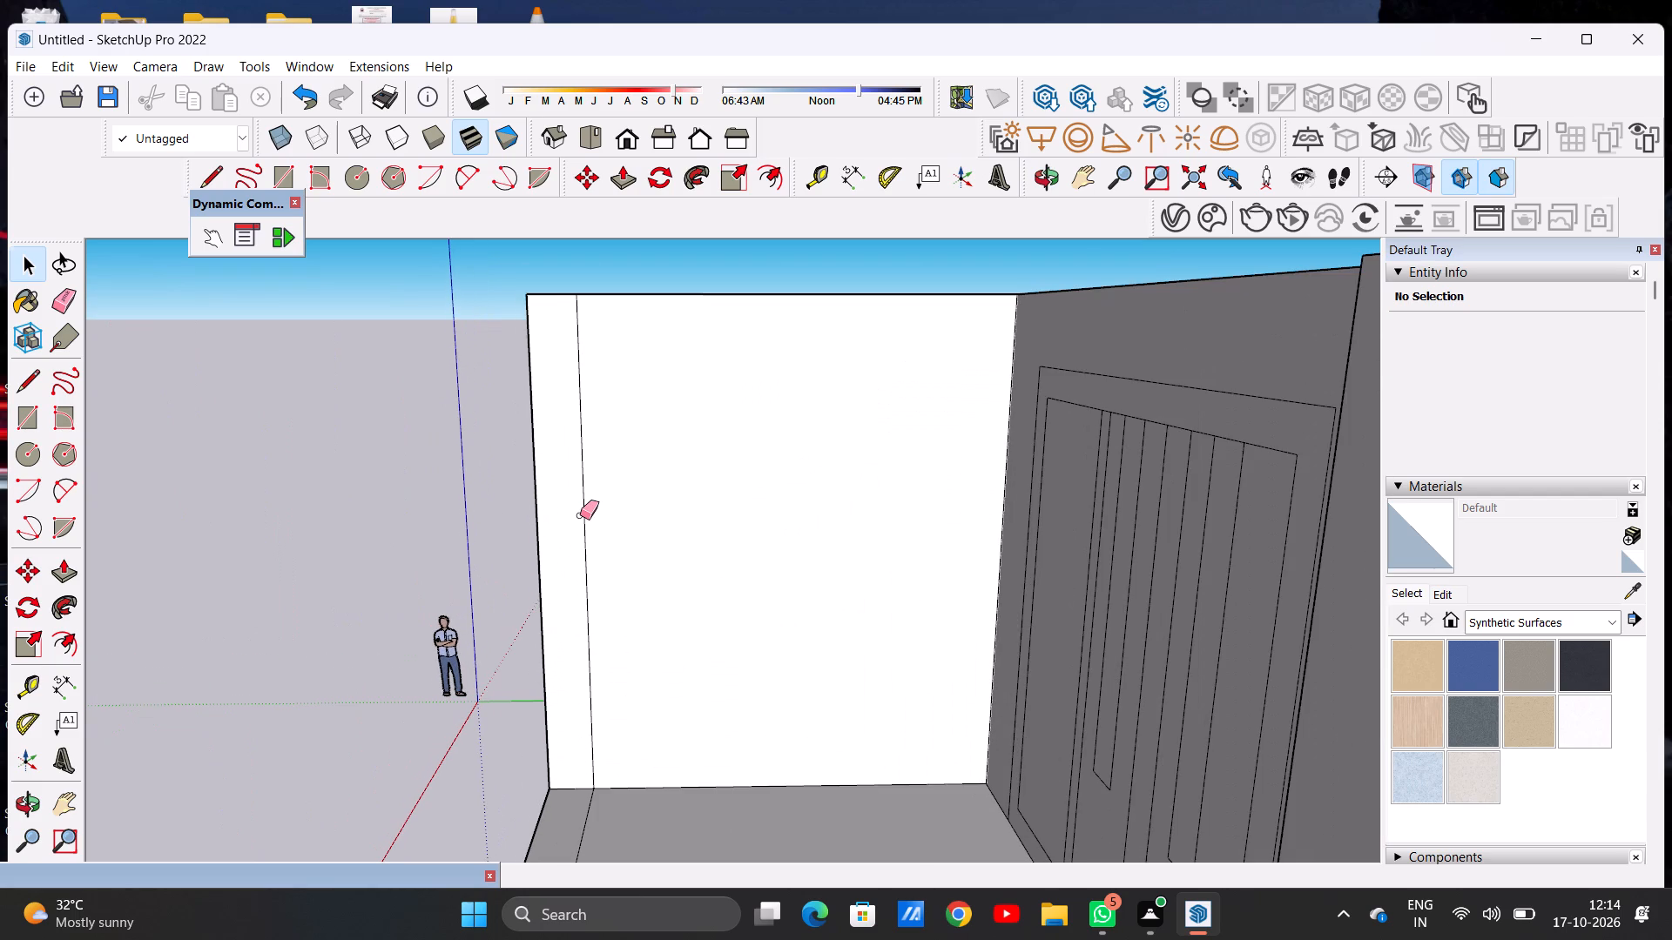
scroll(580, 515, up, 3)
click(580, 515)
drag(580, 515, 593, 515)
key(space)
scroll(686, 482, down, 2)
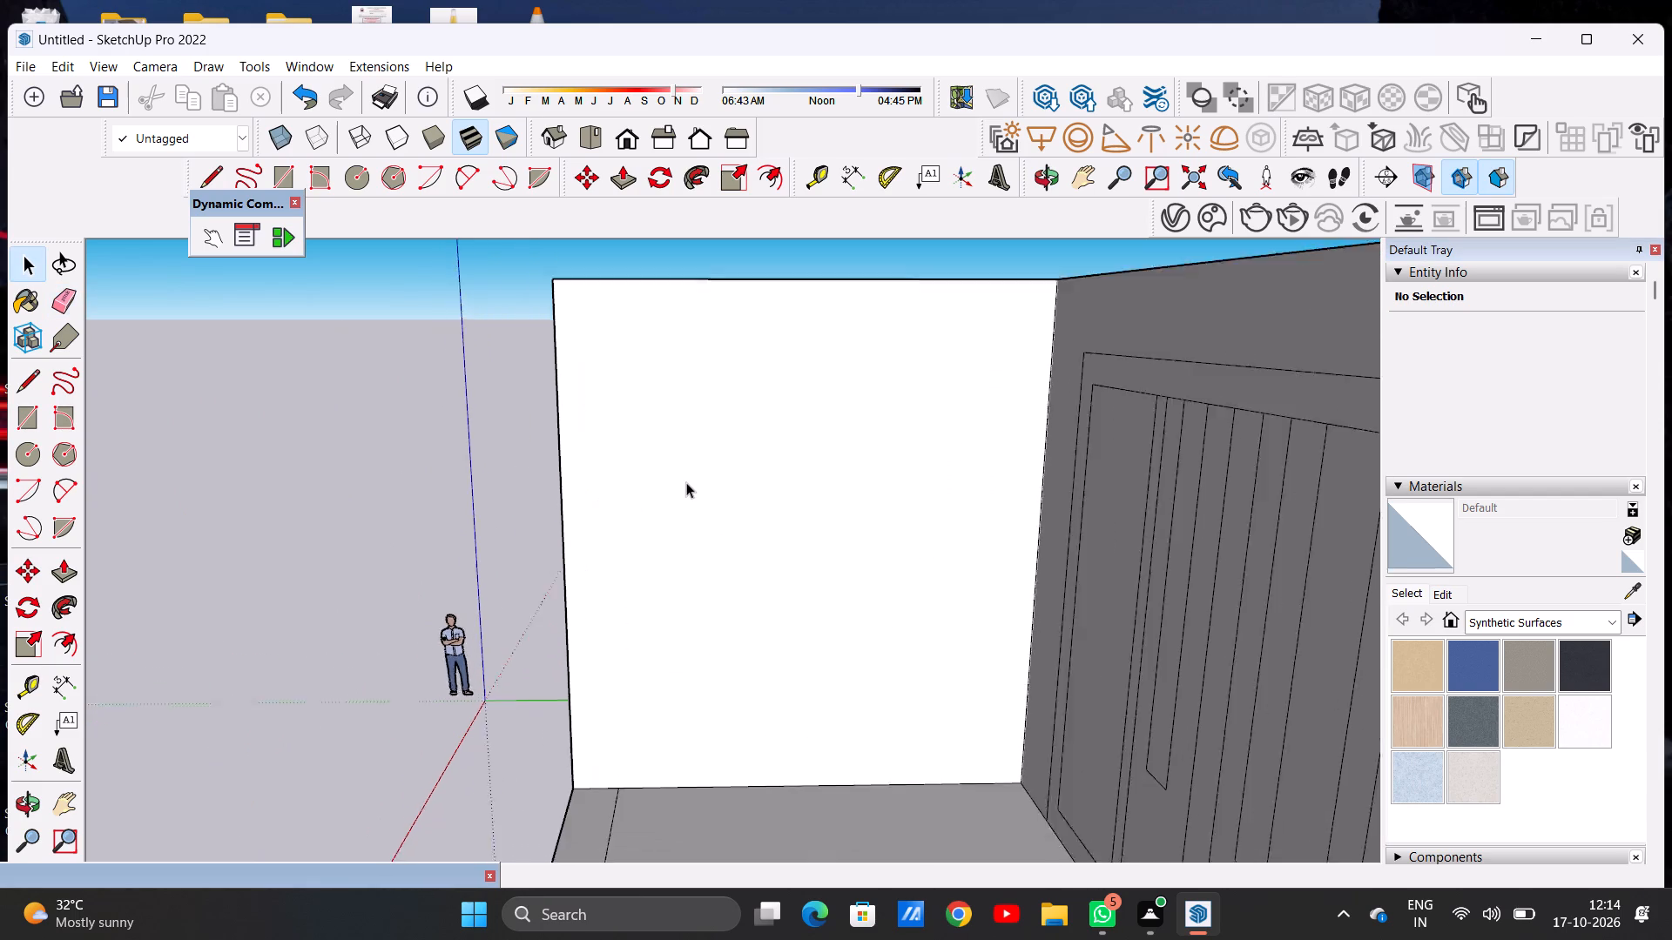
Draw a tall door-sized rectangle on the terrace side wall, rising from the floor edge near the wall's front end.
scroll(686, 482, down, 10)
scroll(747, 507, up, 3)
scroll(743, 514, down, 1)
scroll(743, 514, up, 2)
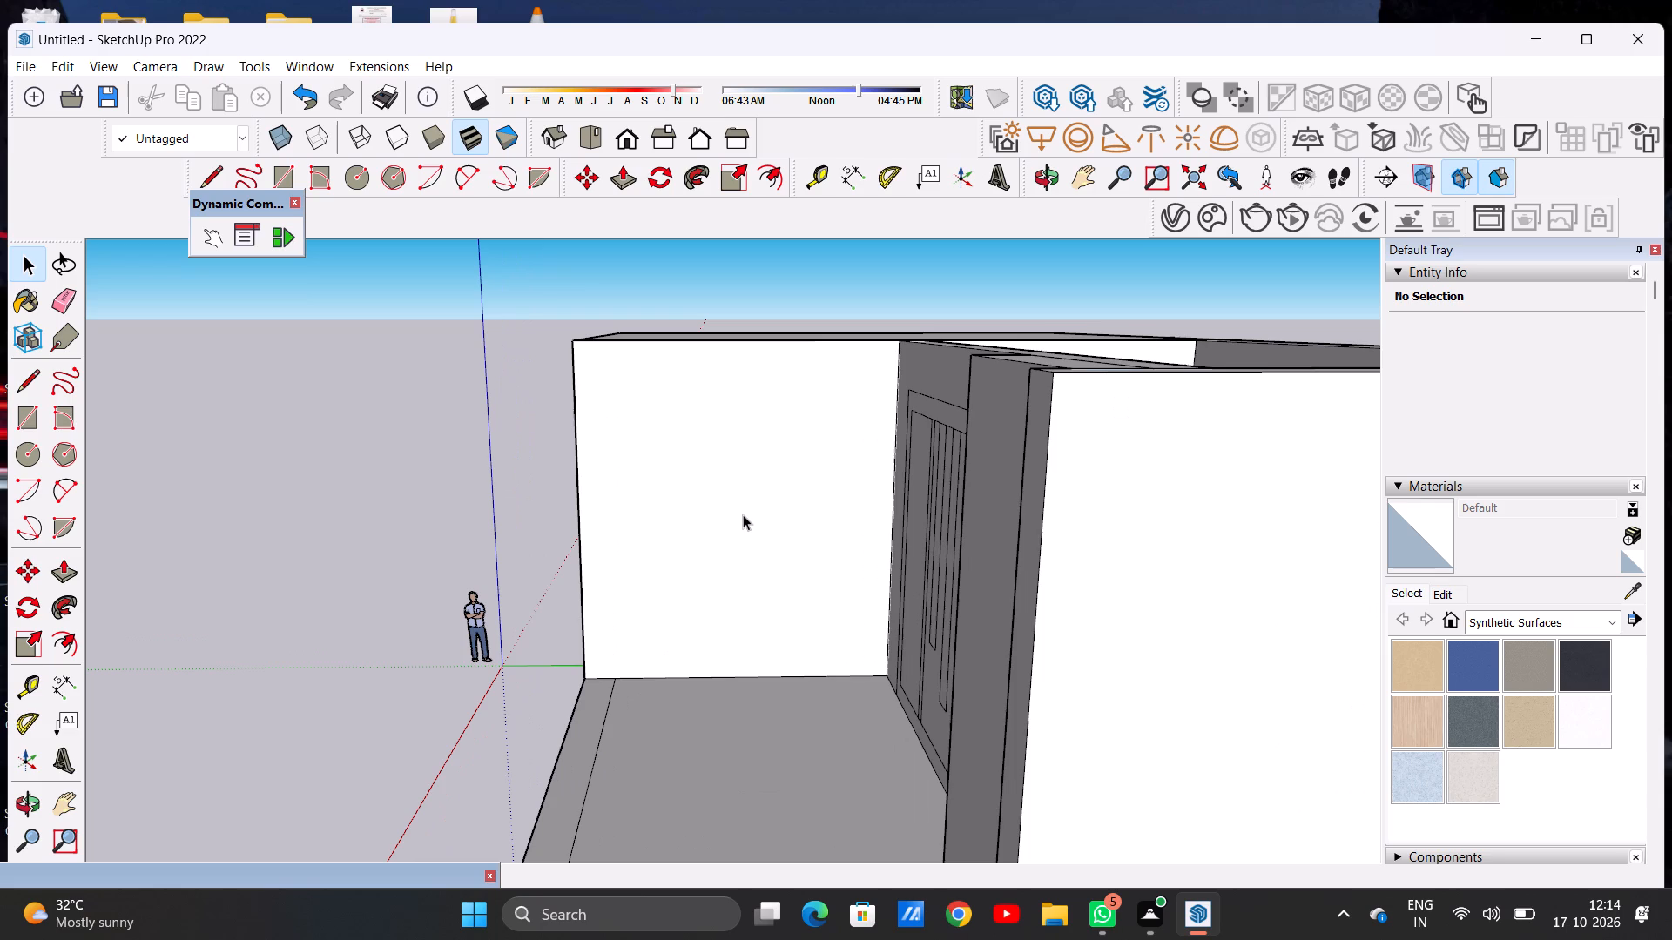
key(r)
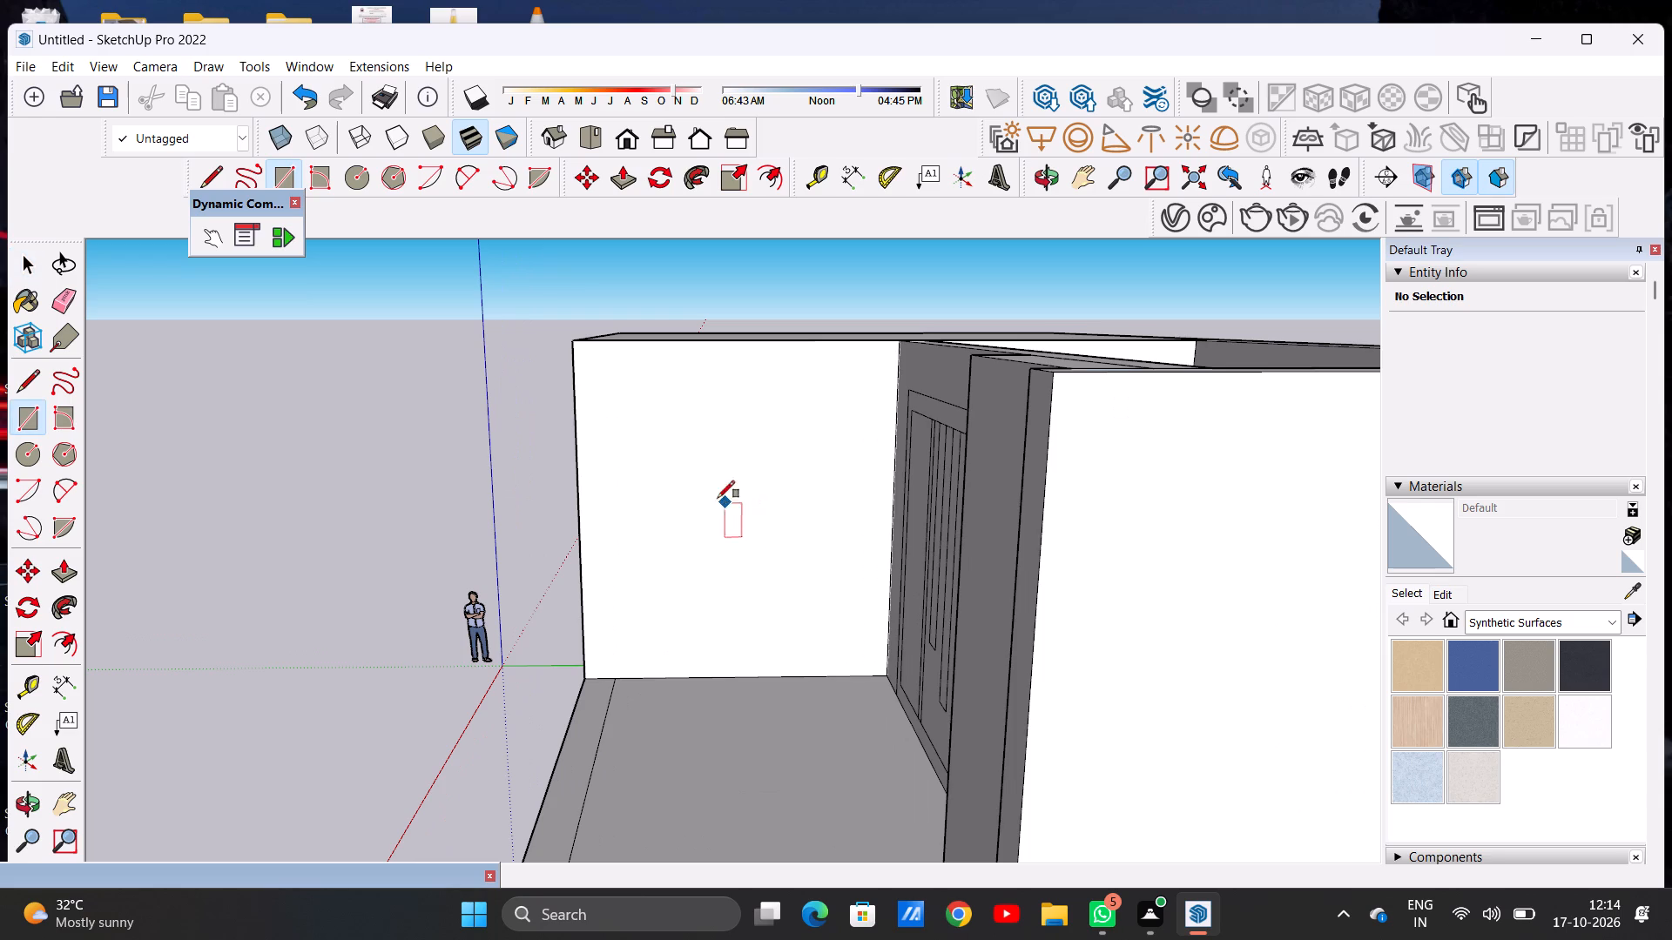
scroll(707, 379, up, 4)
scroll(707, 379, down, 7)
scroll(707, 379, up, 3)
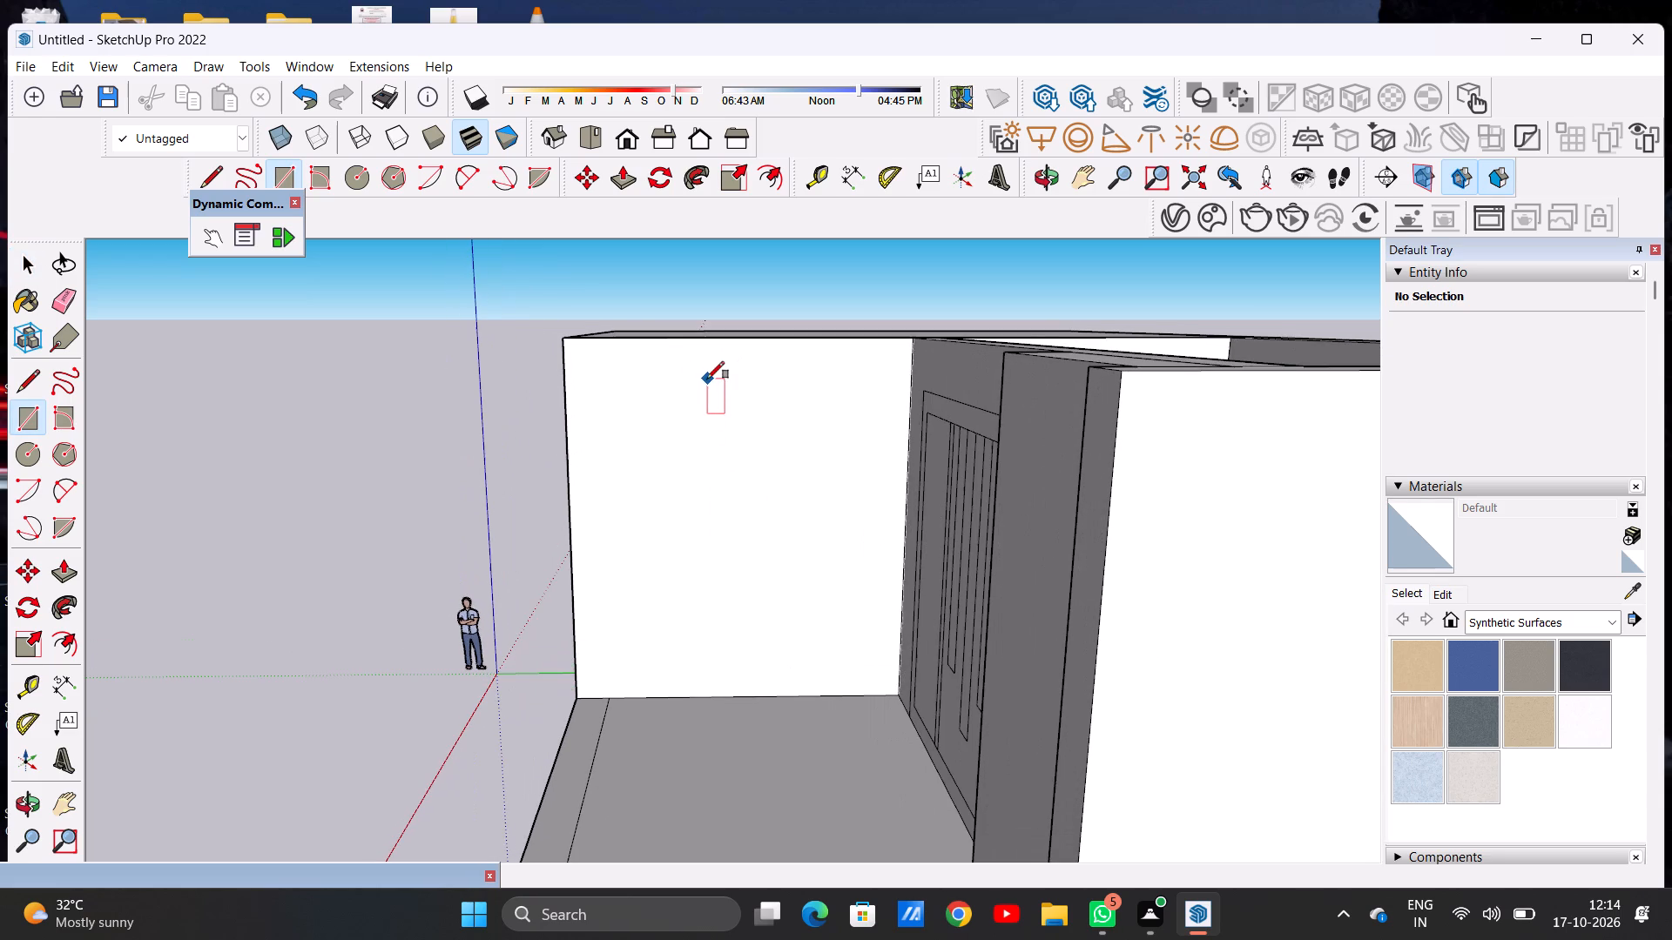
click(635, 692)
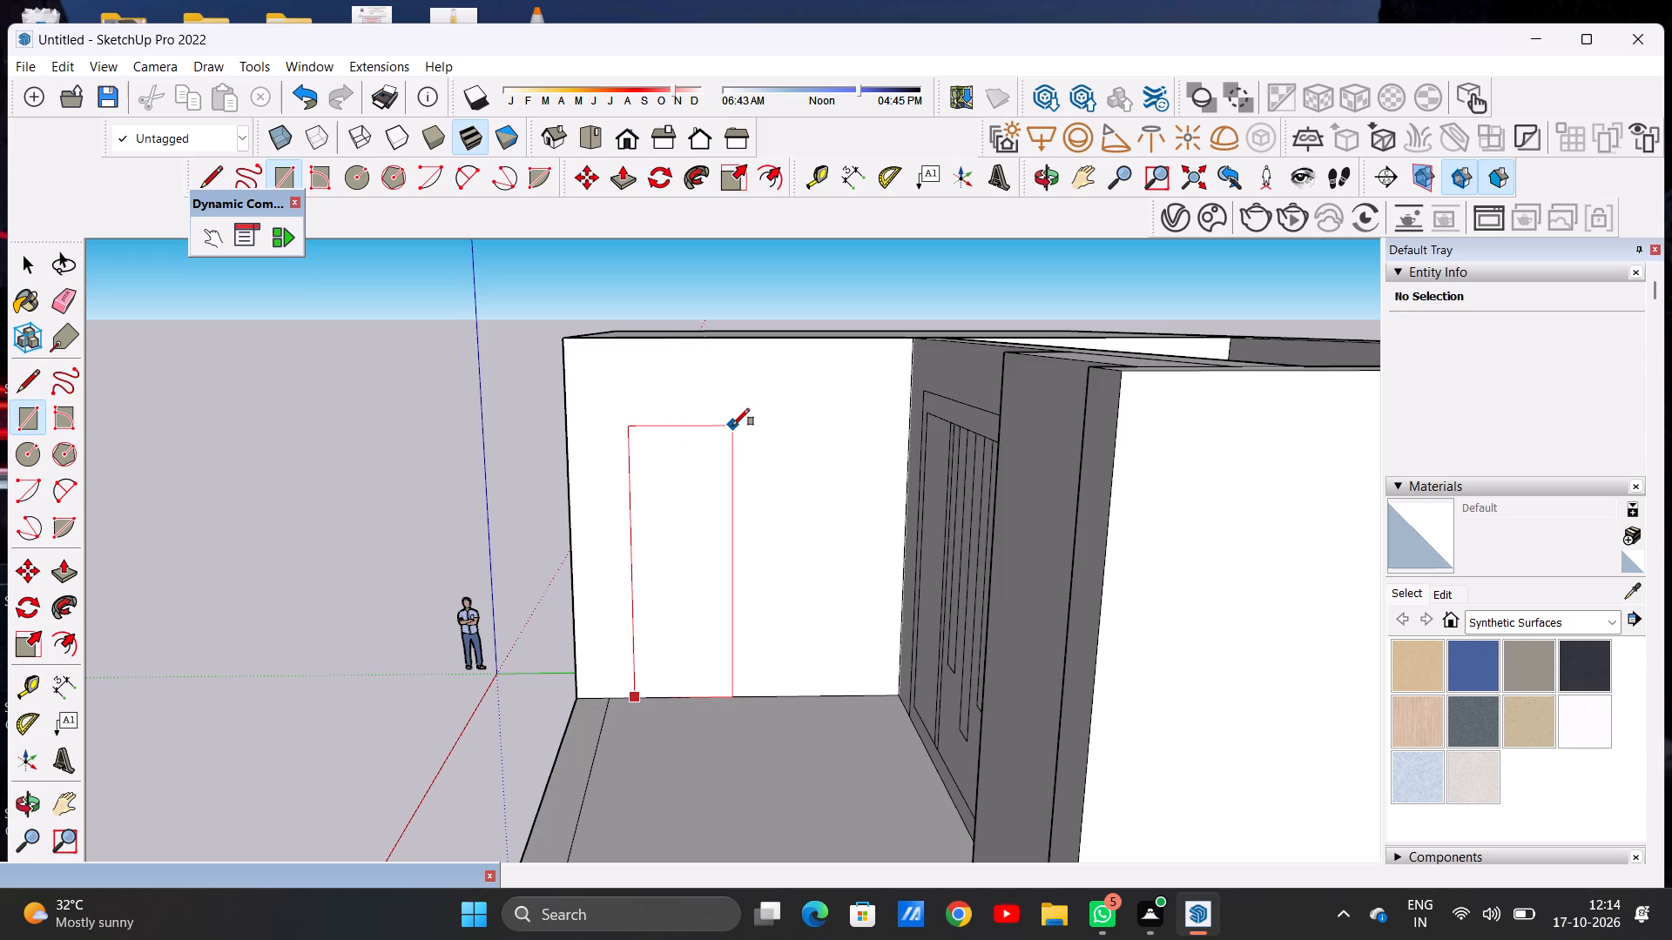
click(729, 426)
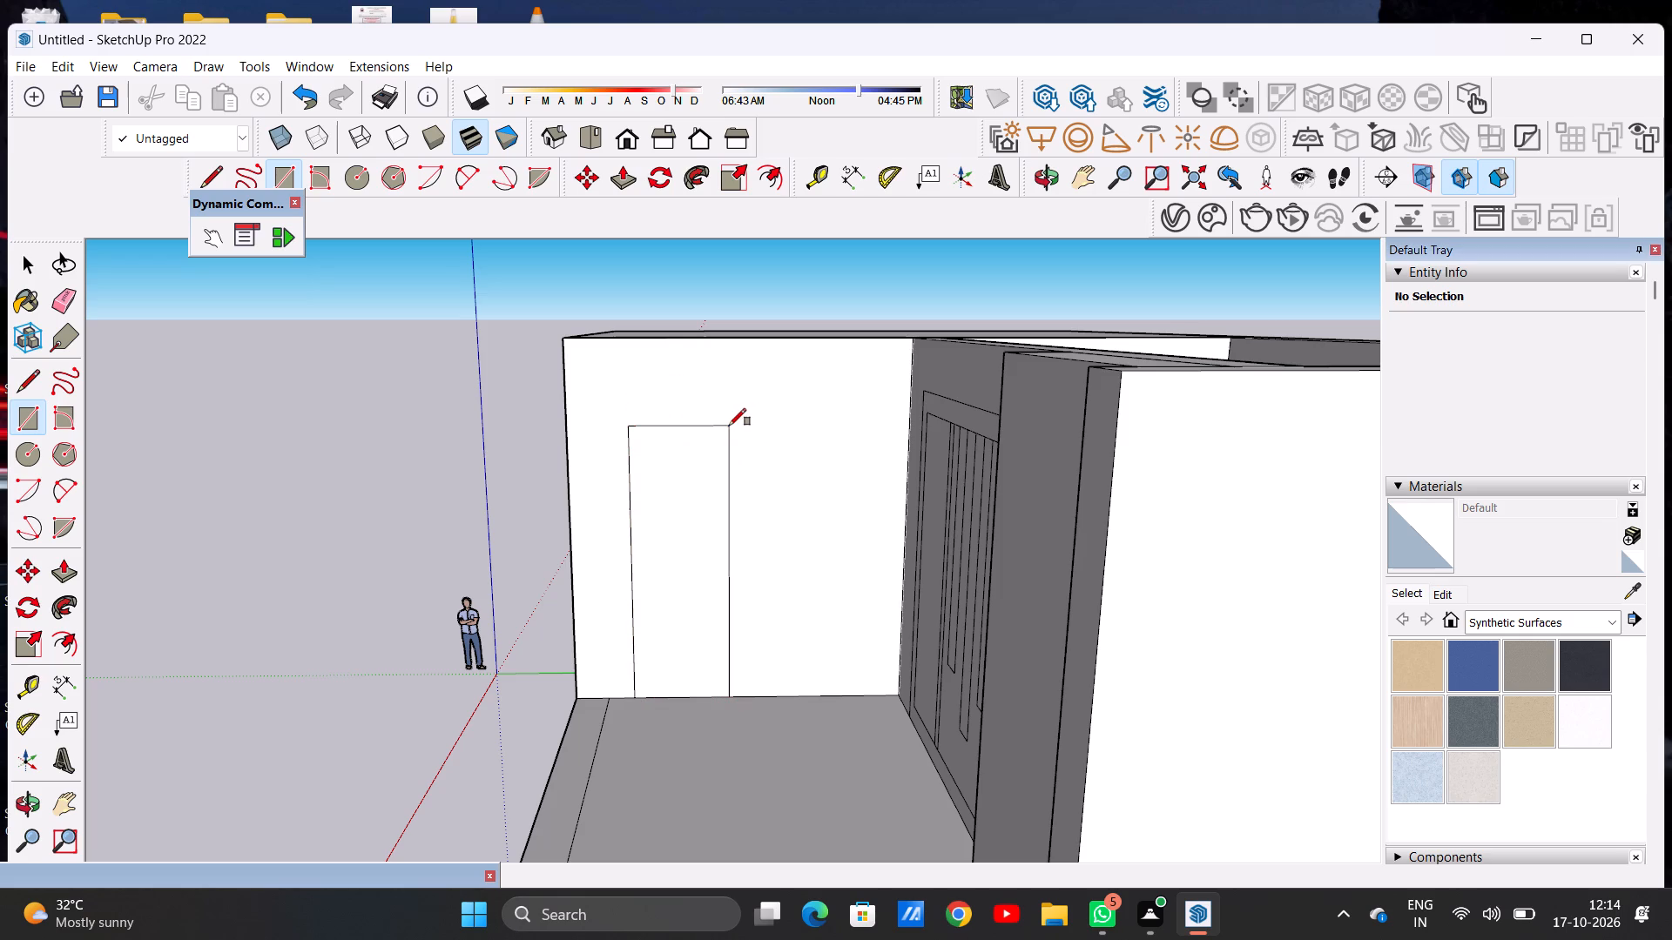
key(space)
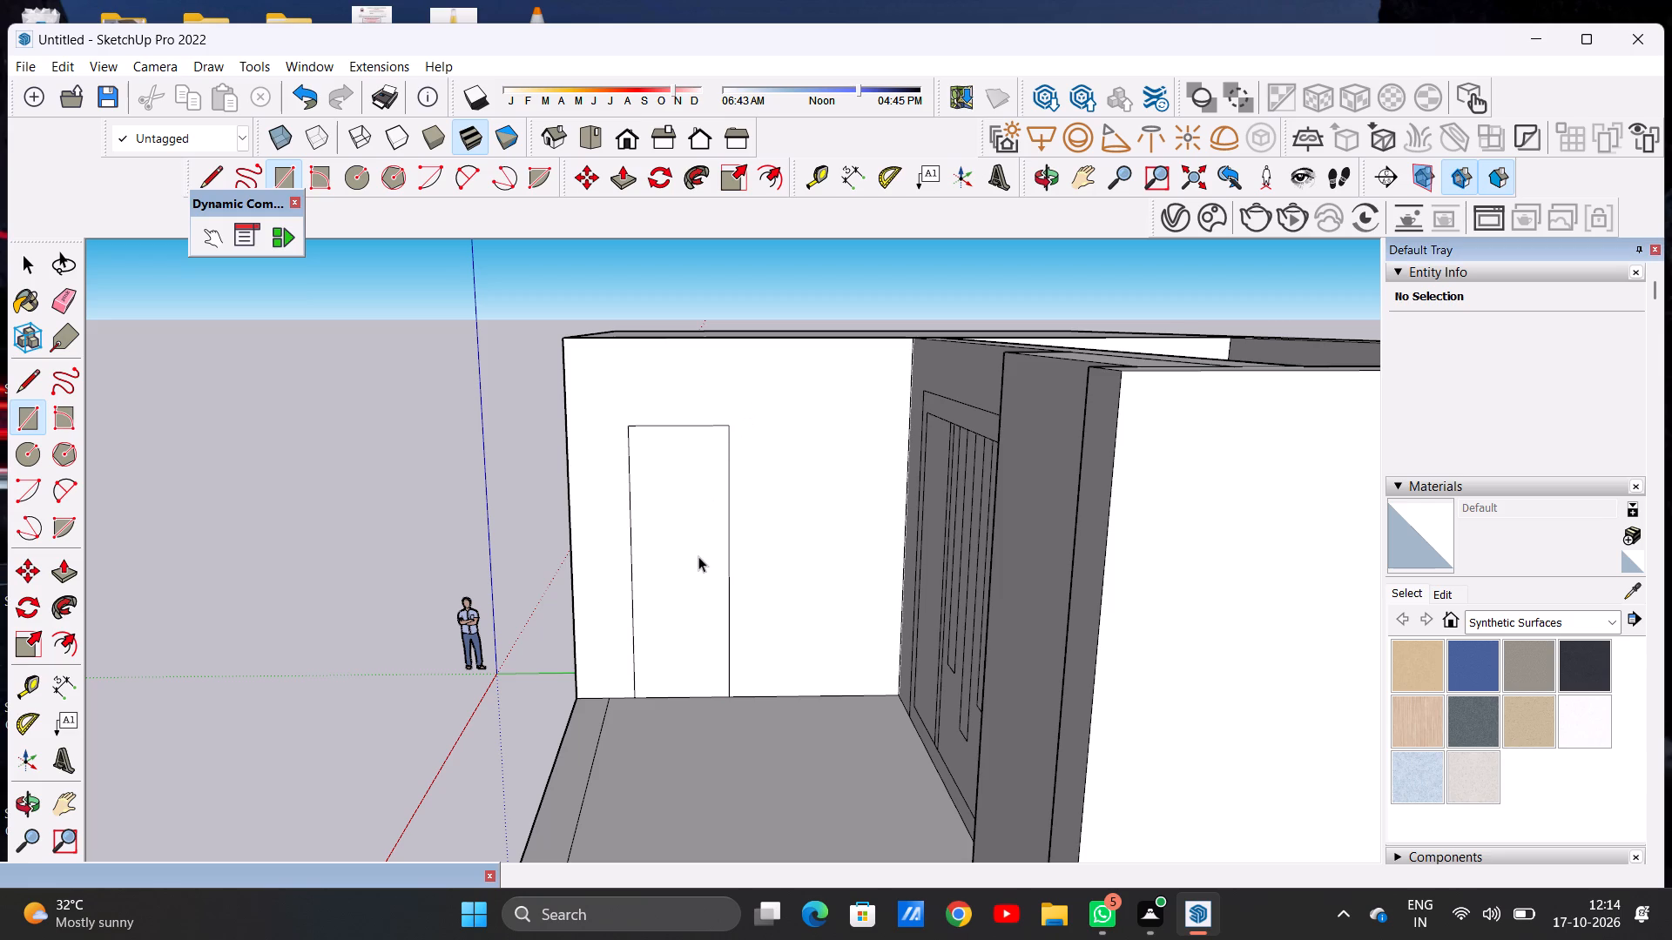
Copy the door rectangle along the floor edge to place a second one nearer the strip-detailed opening's wall.
double_click(698, 567)
key(m)
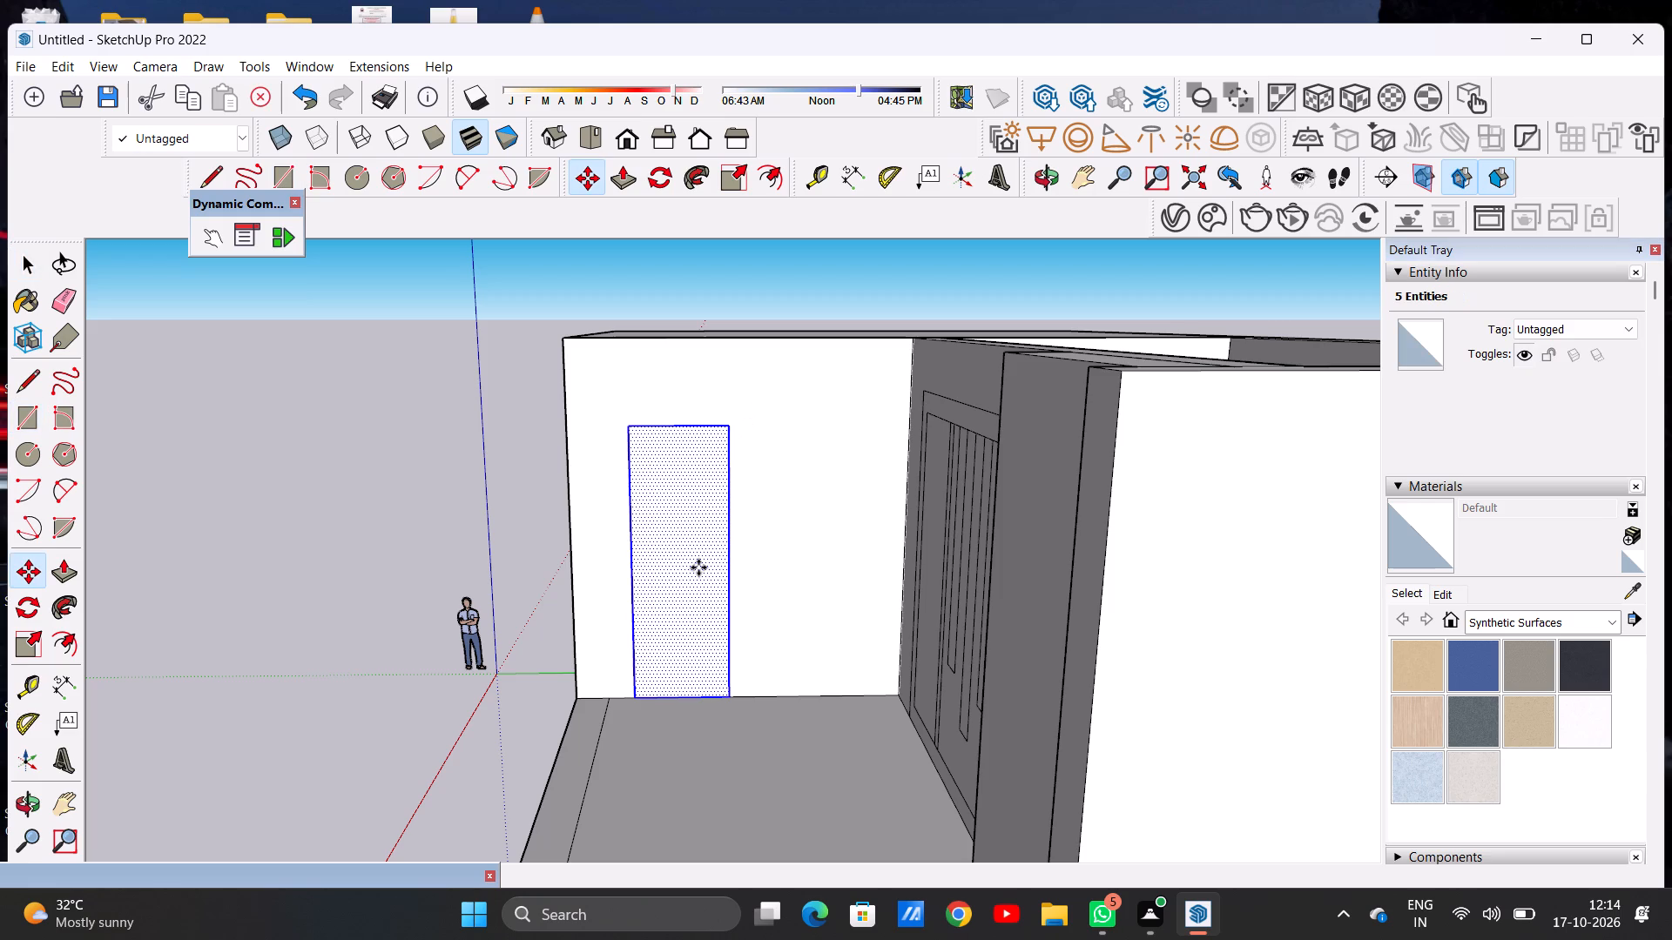
click(730, 698)
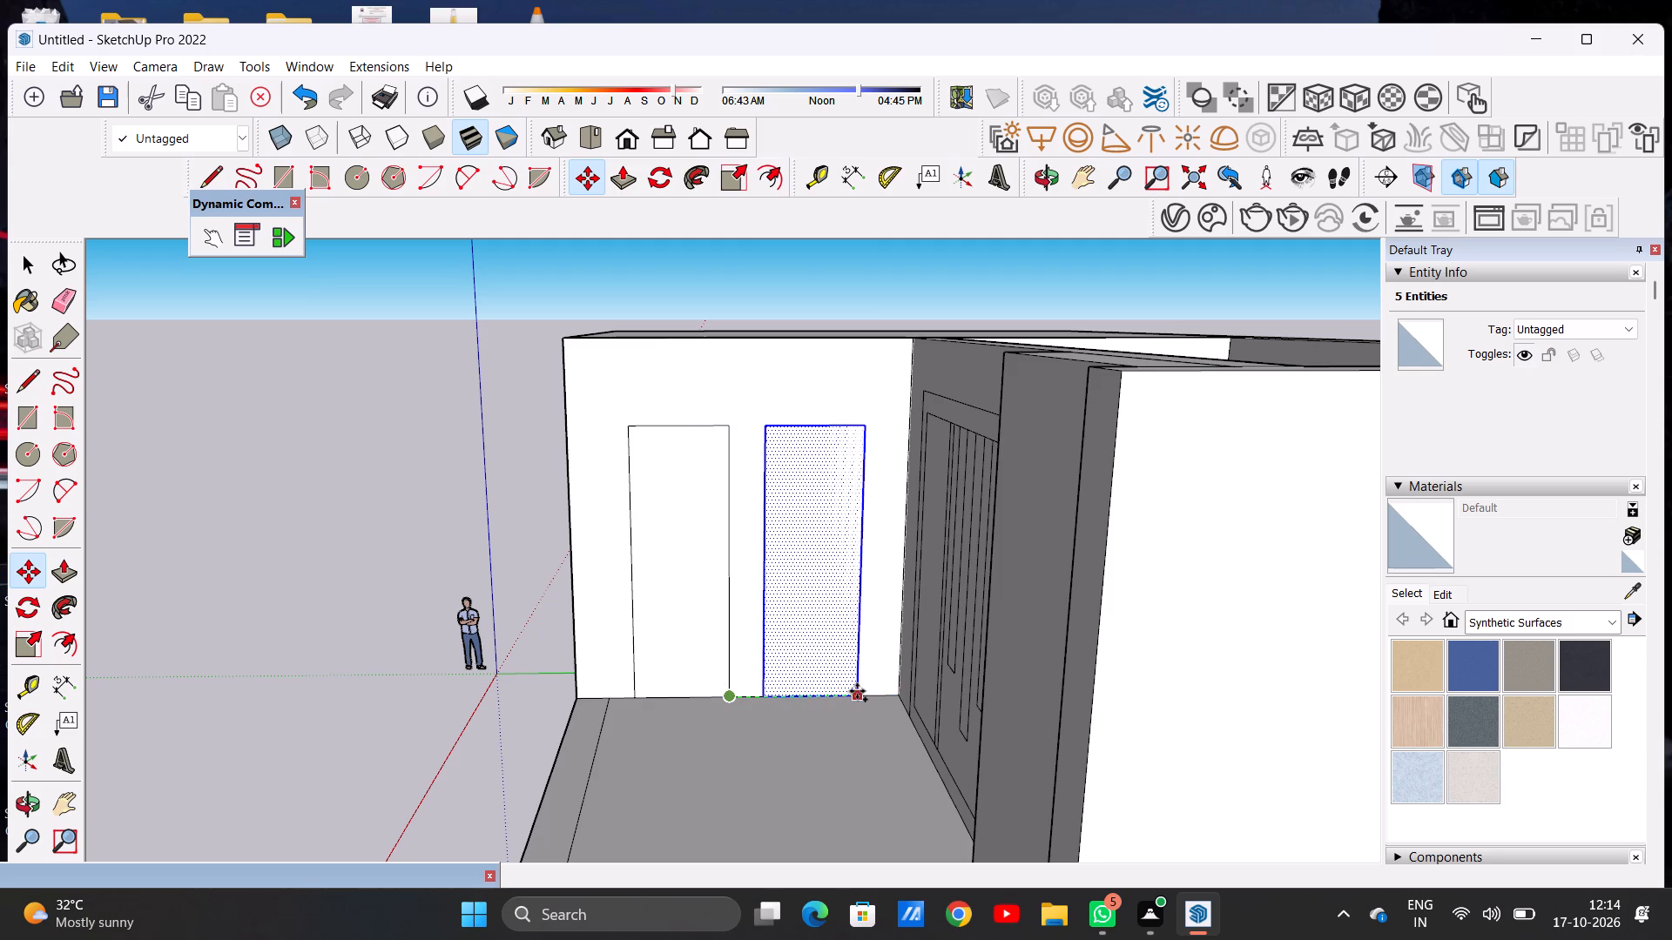
click(873, 688)
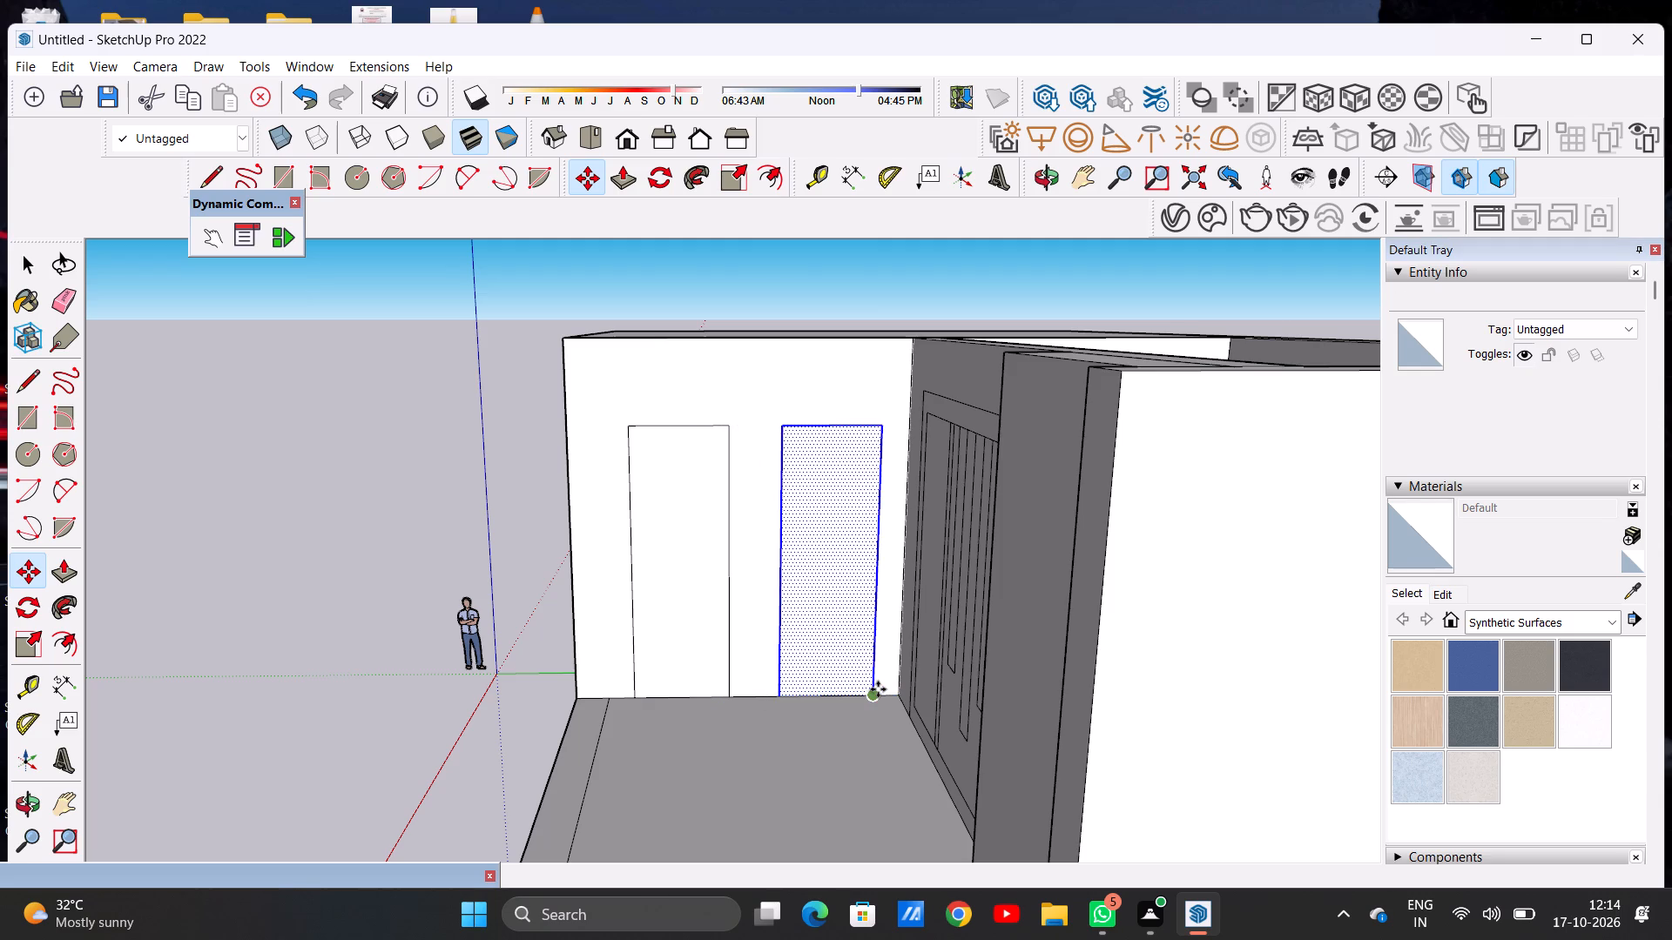
key(space)
click(342, 552)
scroll(925, 627, down, 3)
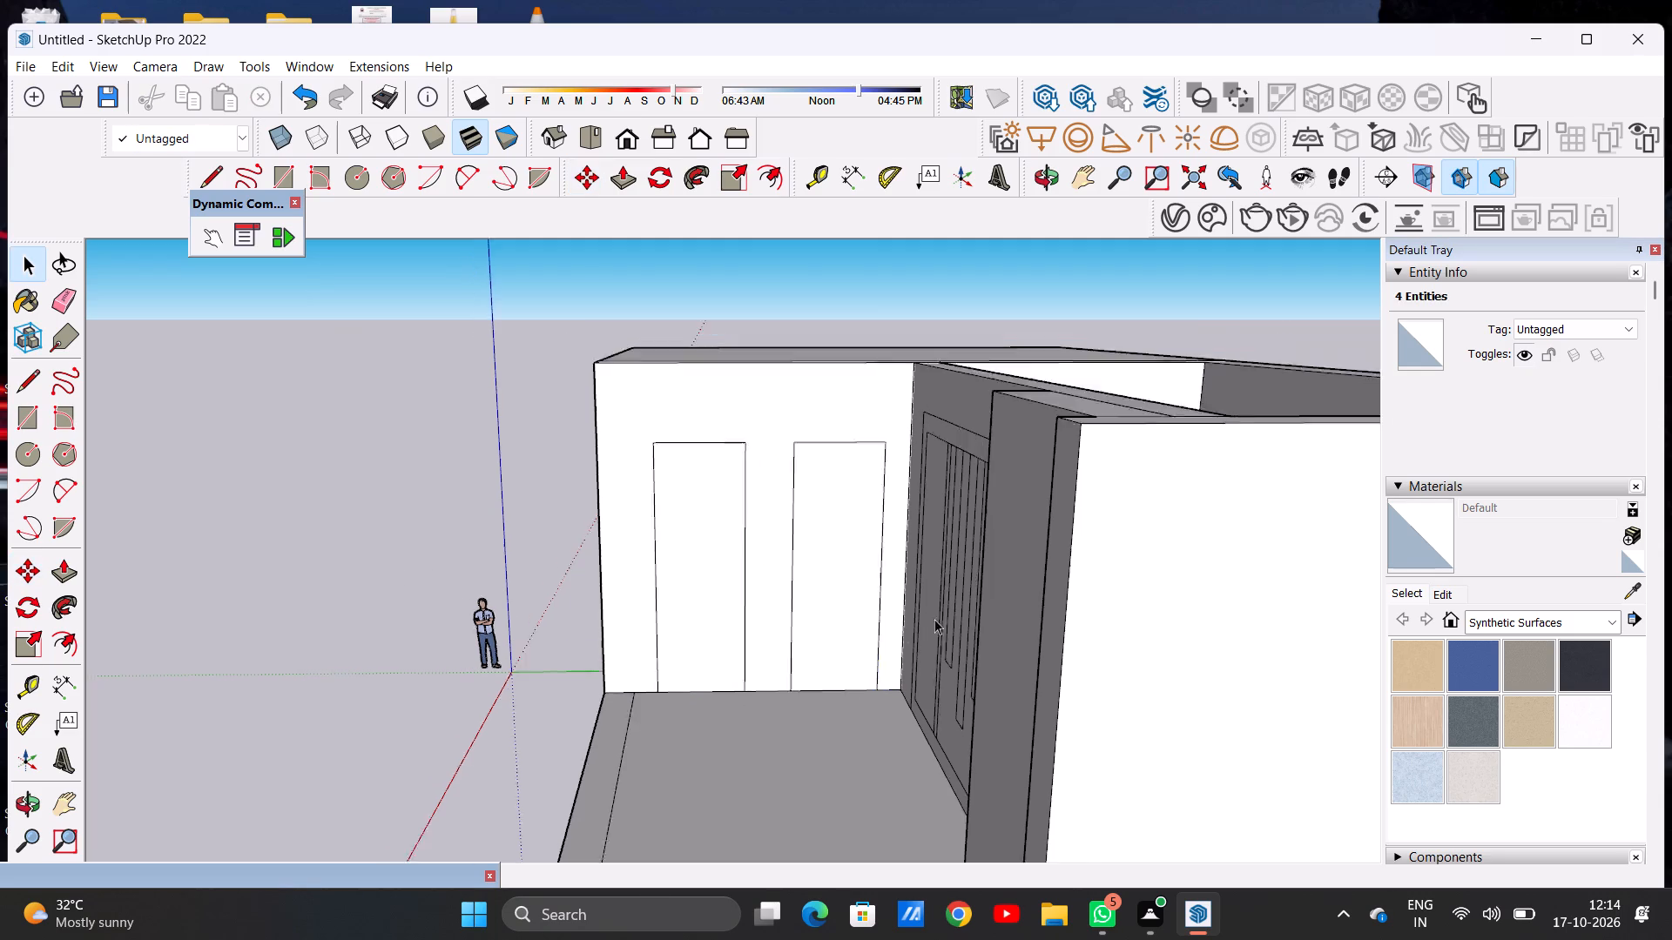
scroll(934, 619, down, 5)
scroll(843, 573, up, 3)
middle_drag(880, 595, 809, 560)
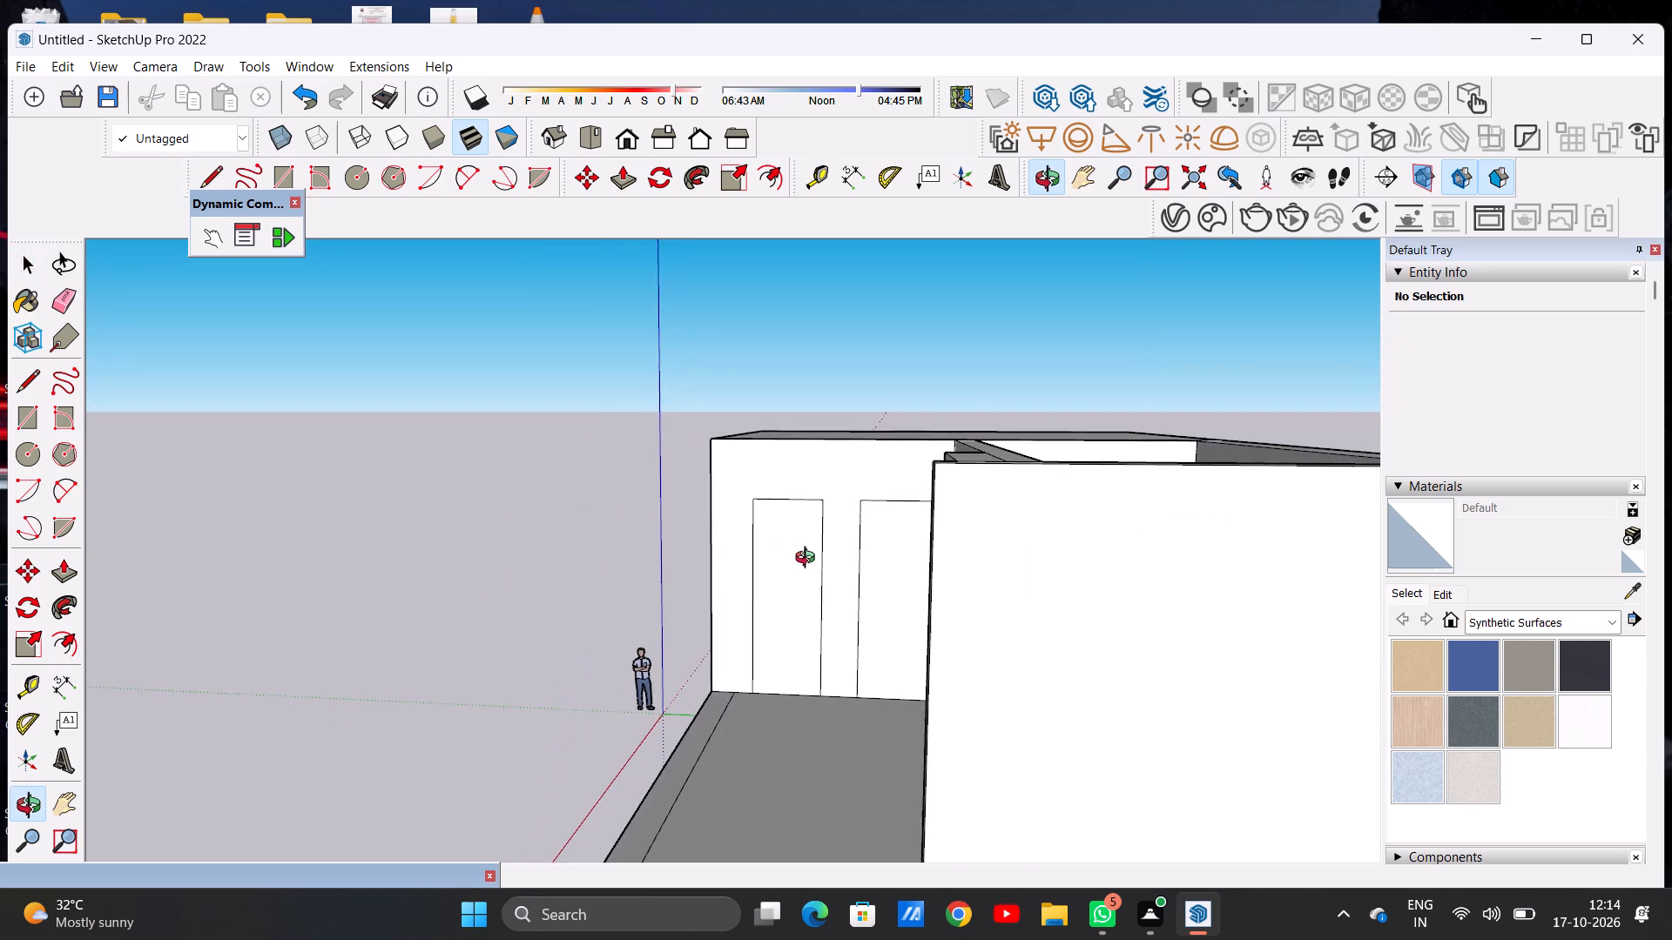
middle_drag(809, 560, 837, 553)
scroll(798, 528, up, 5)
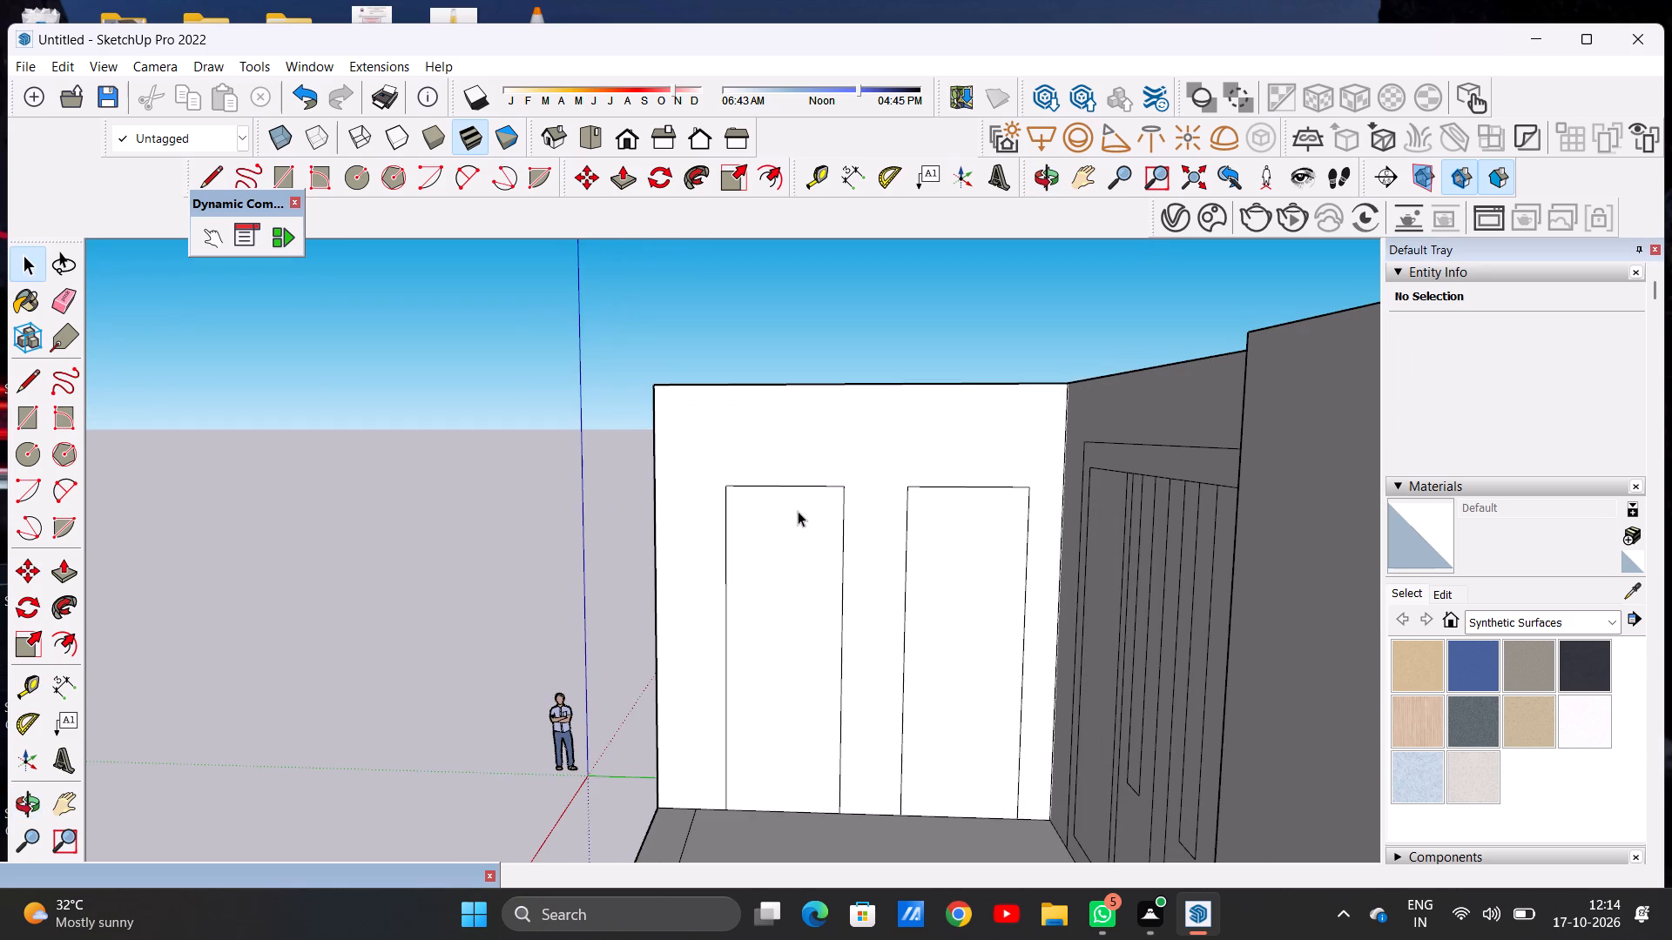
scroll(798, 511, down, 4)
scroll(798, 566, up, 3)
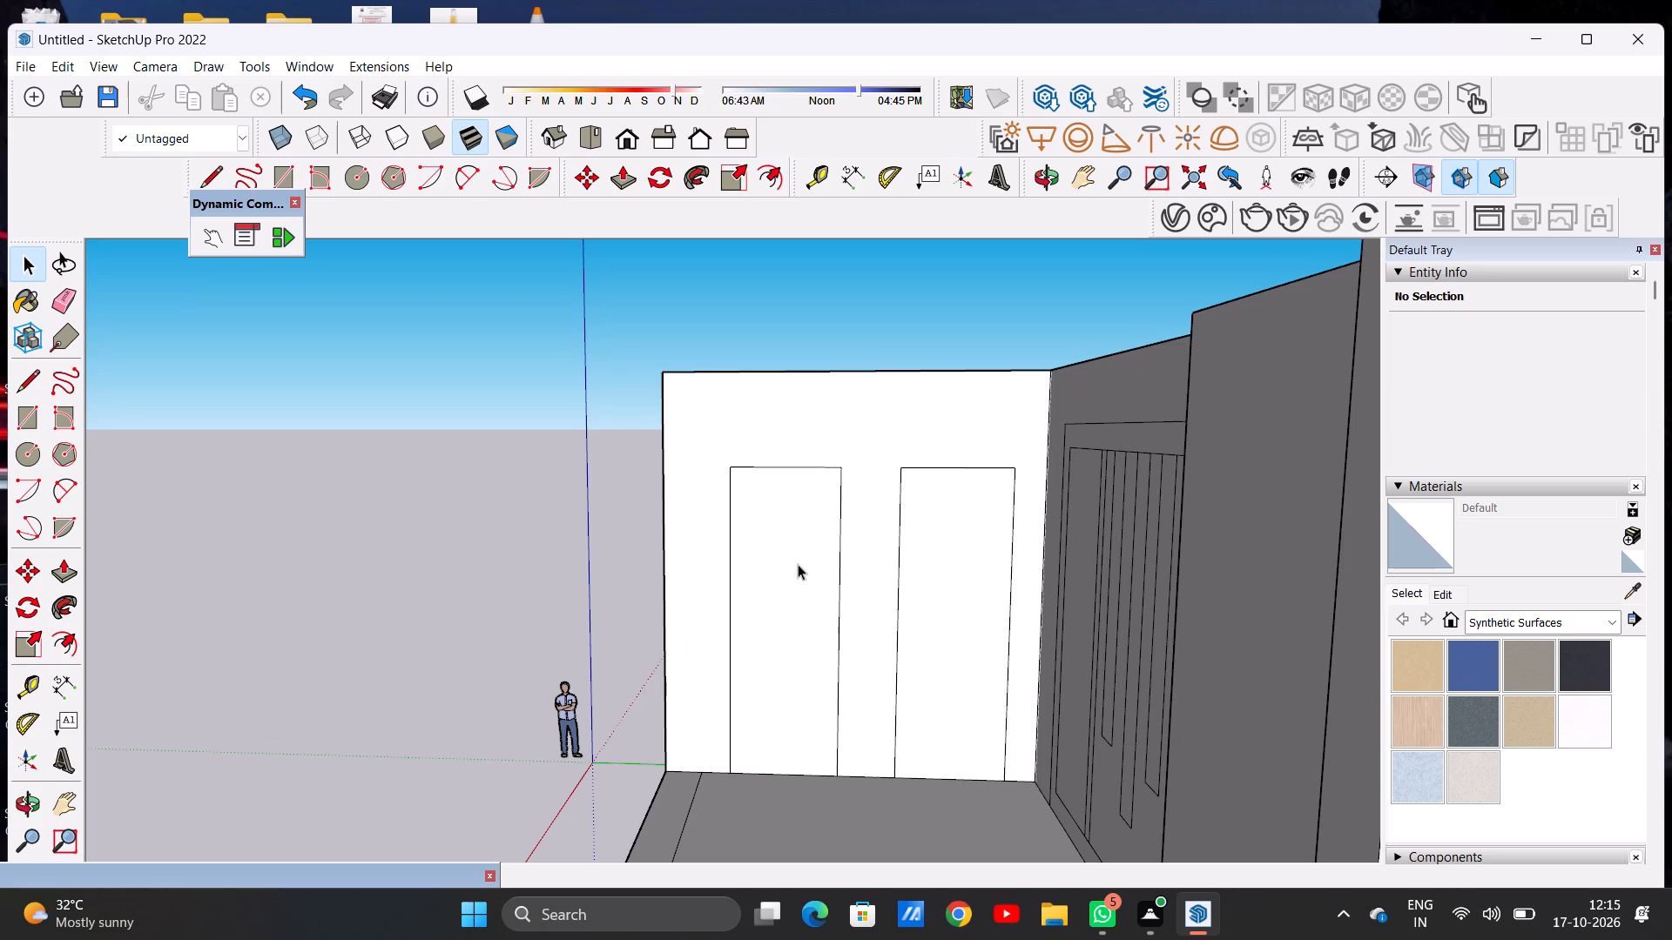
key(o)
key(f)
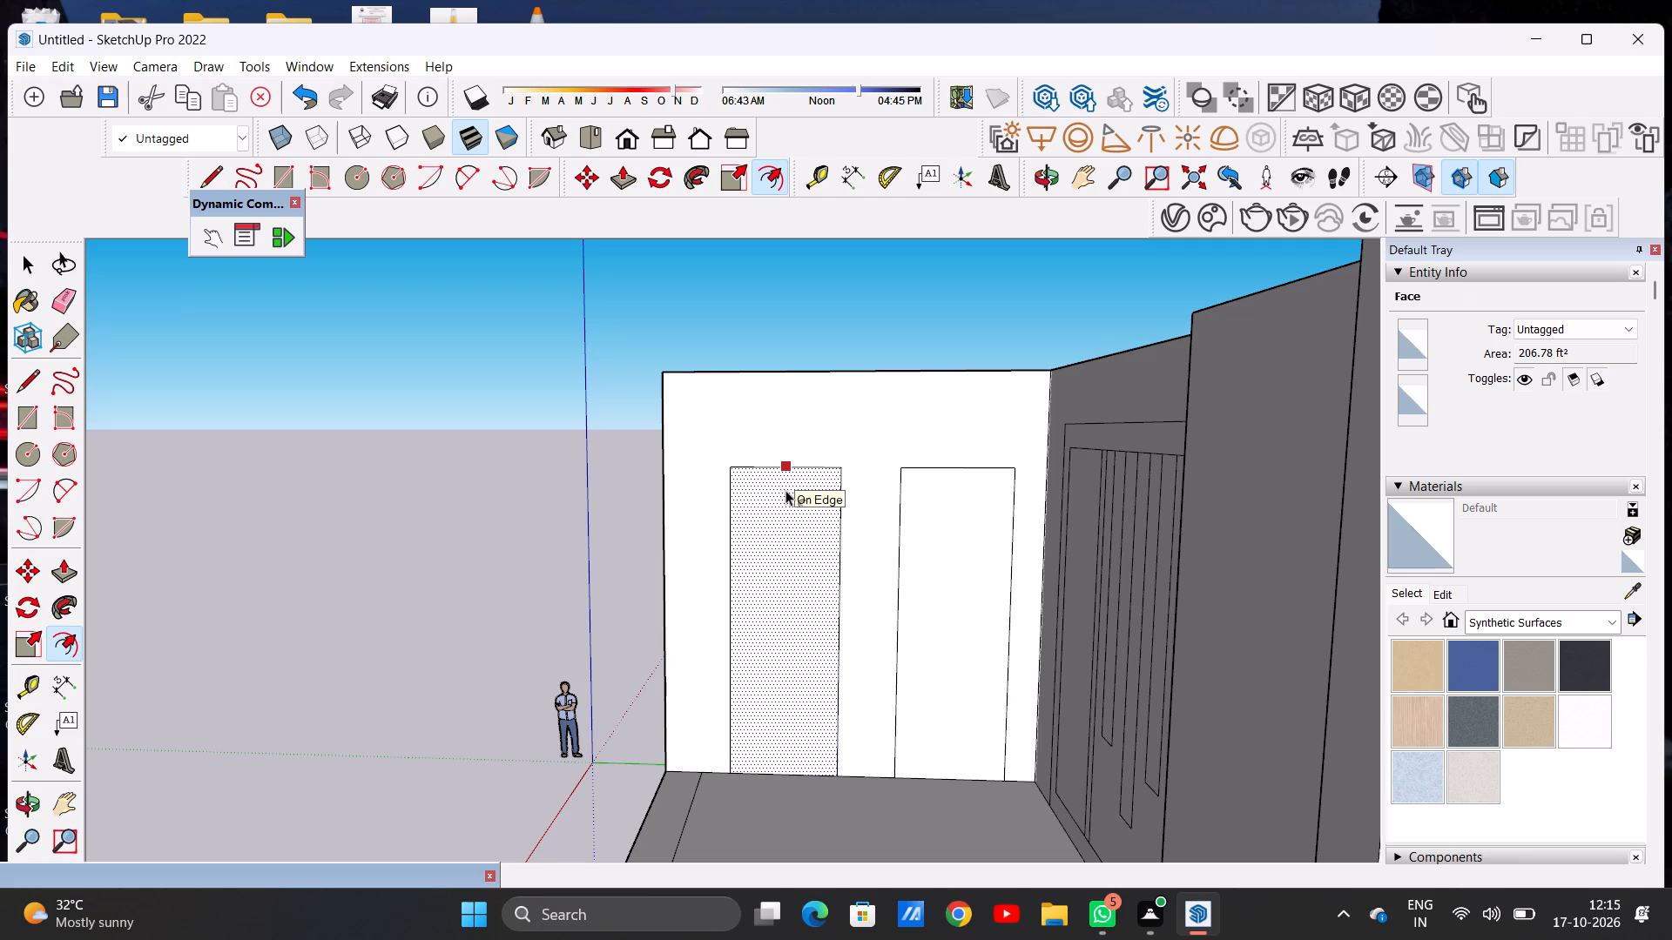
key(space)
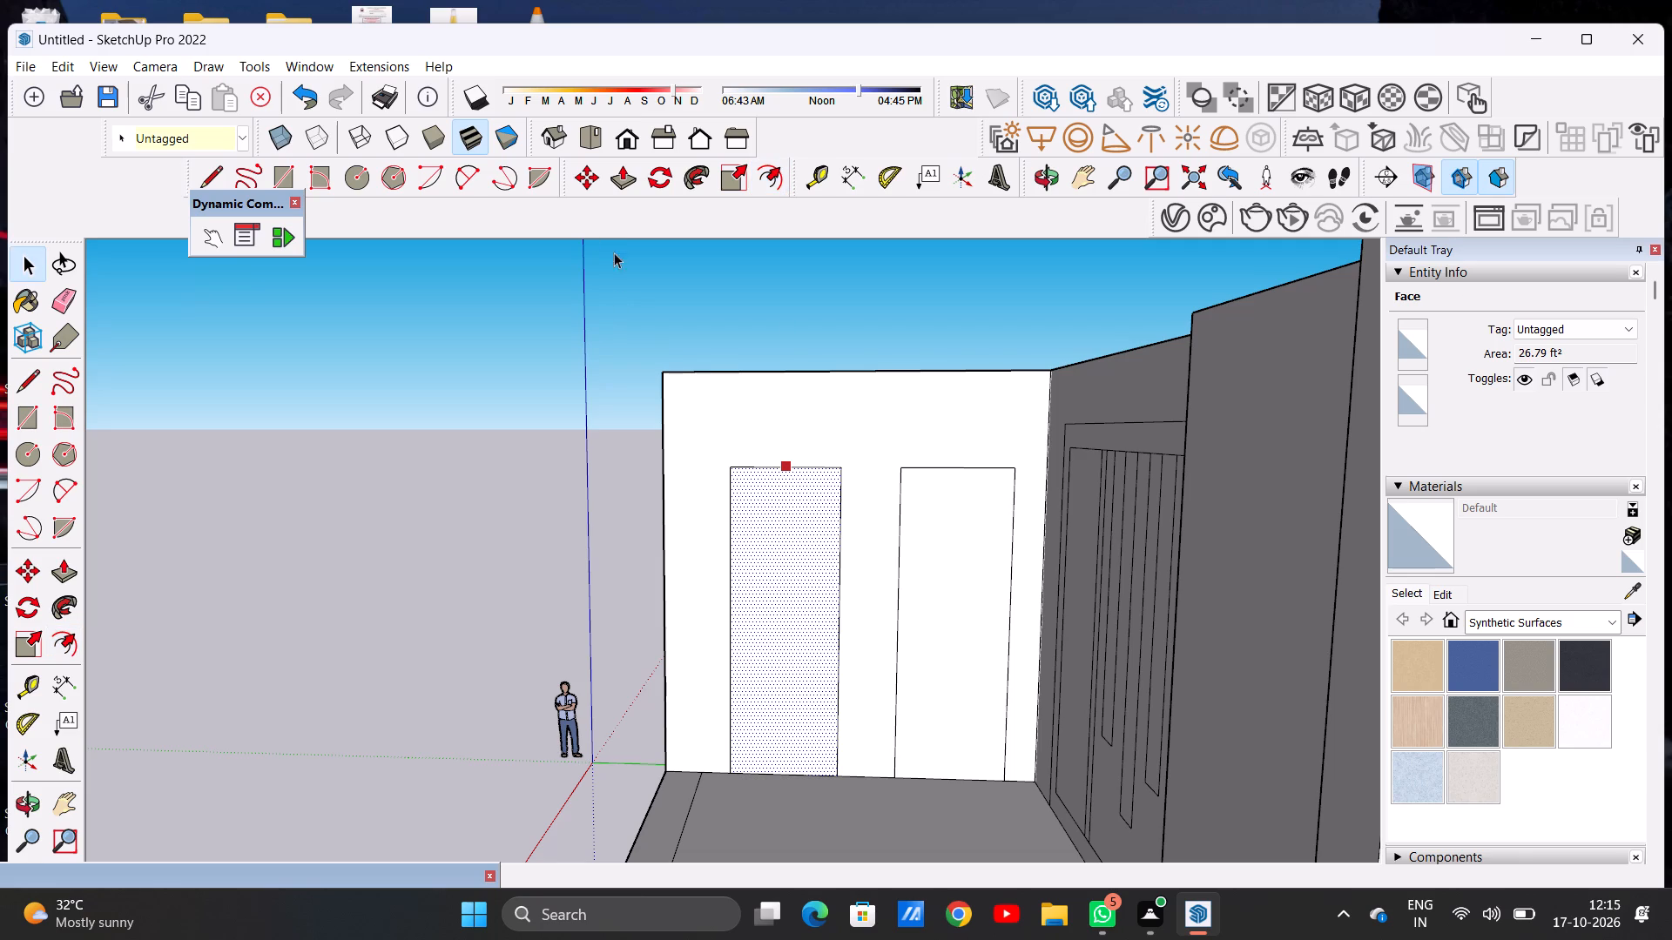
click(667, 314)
Push/Pull the door rectangle nearer the wall's front edge slightly inward to form a shallow recess.
scroll(891, 547, down, 4)
middle_drag(873, 534, 897, 625)
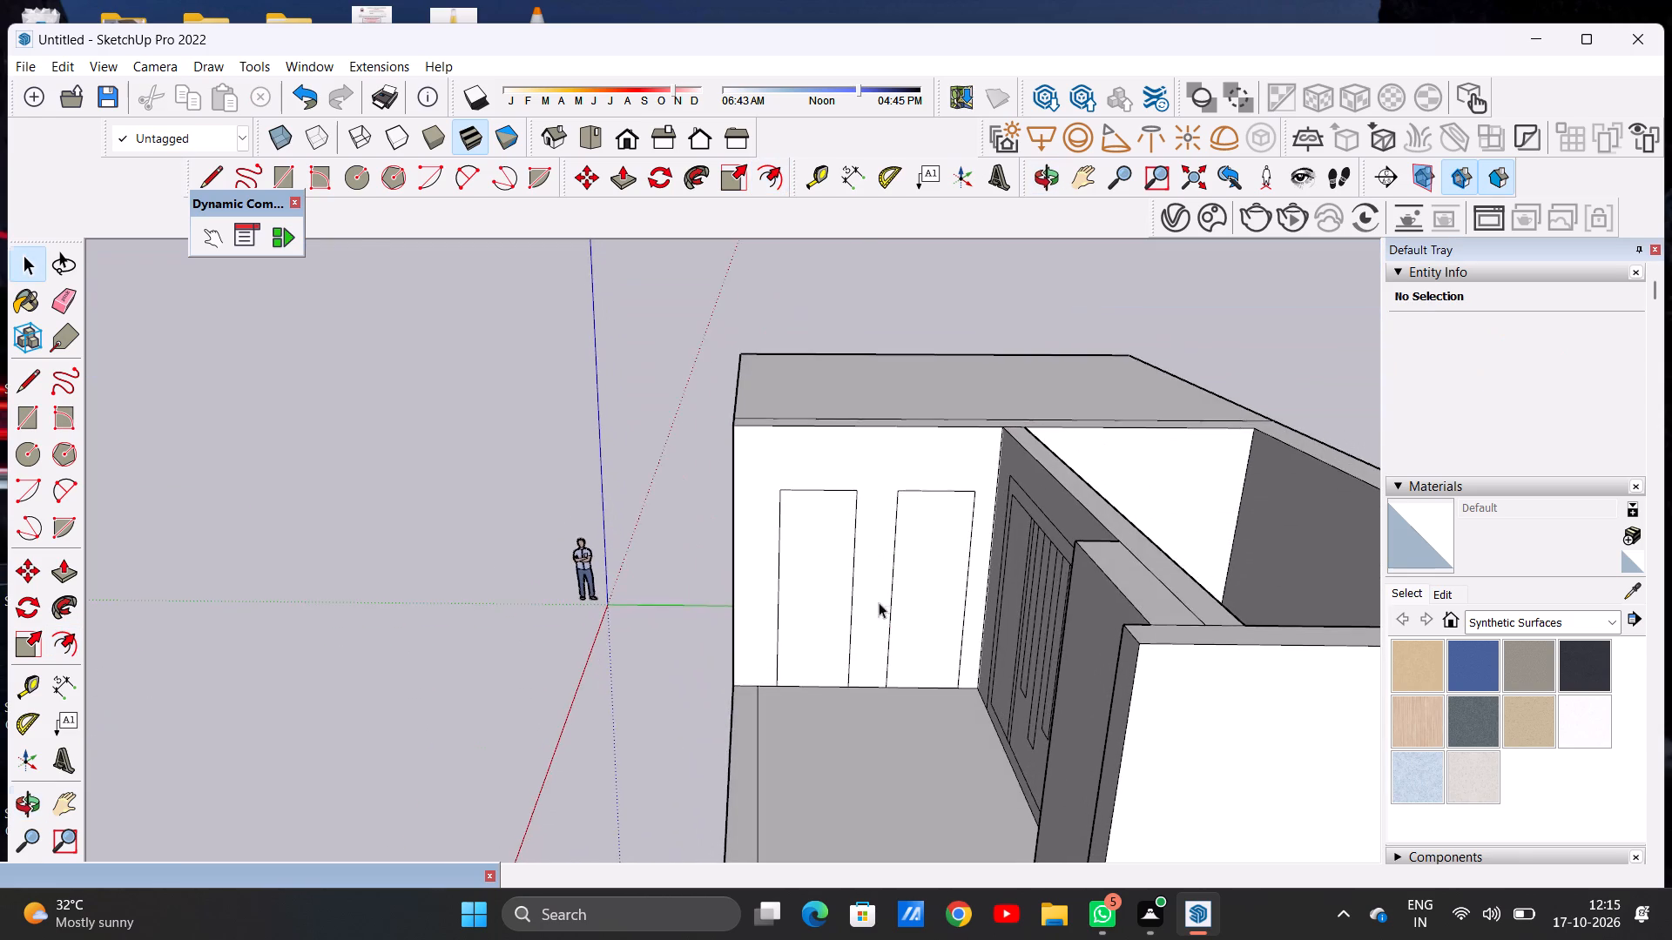
scroll(871, 551, up, 8)
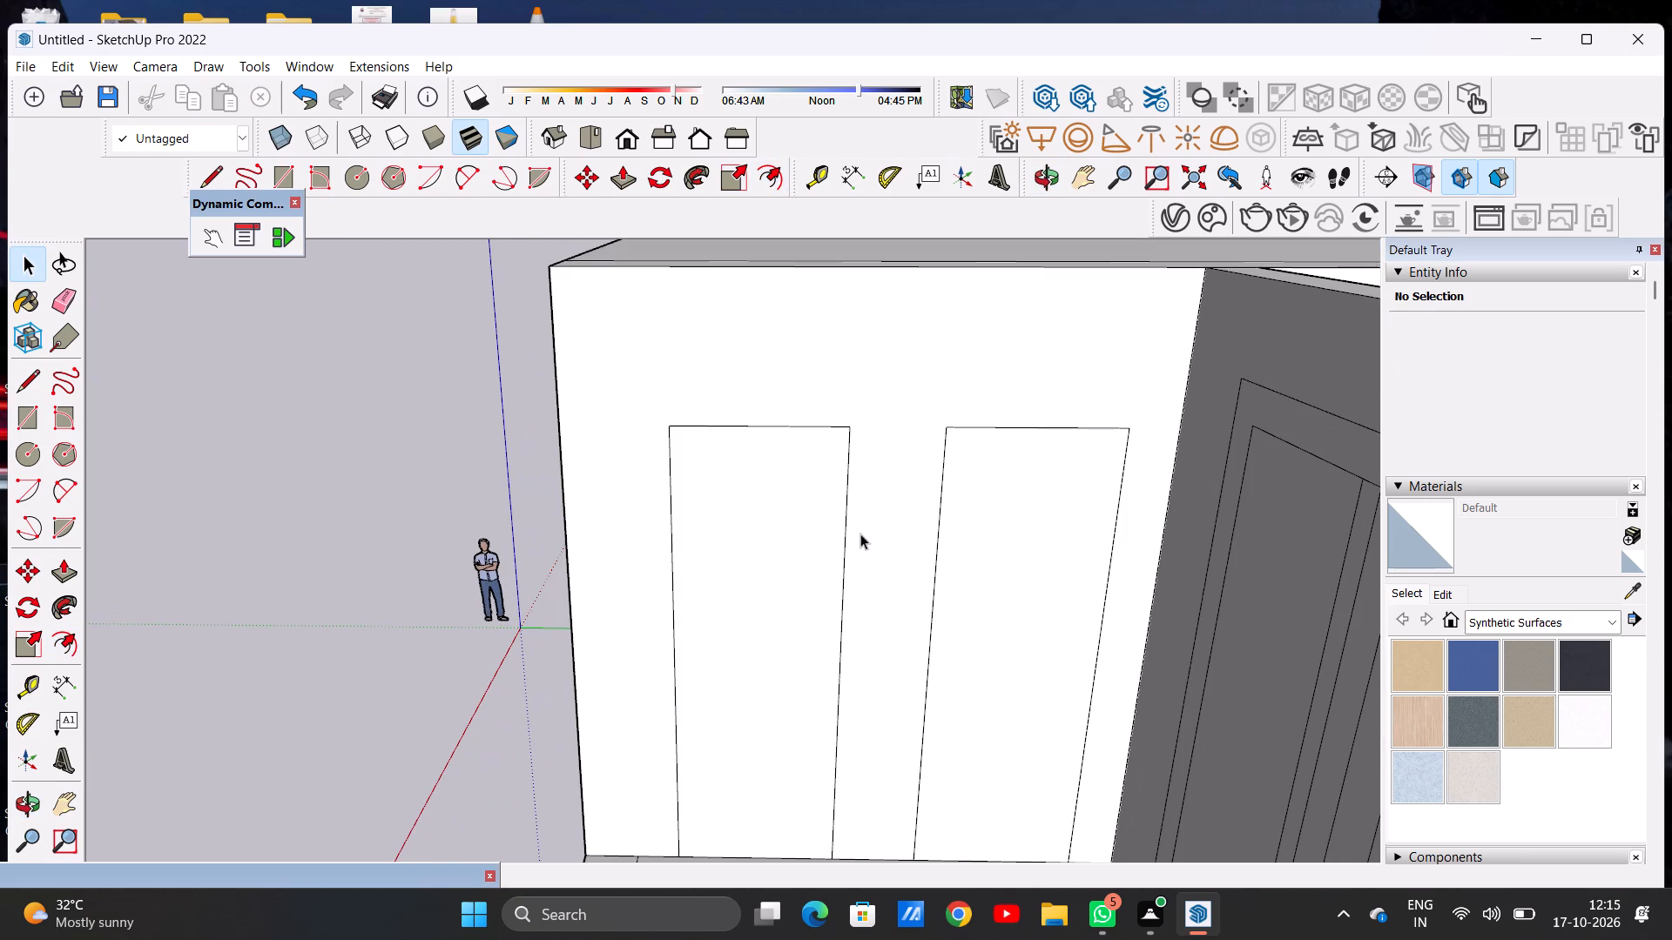
key(p)
scroll(772, 433, up, 3)
scroll(772, 433, down, 1)
scroll(772, 433, up, 4)
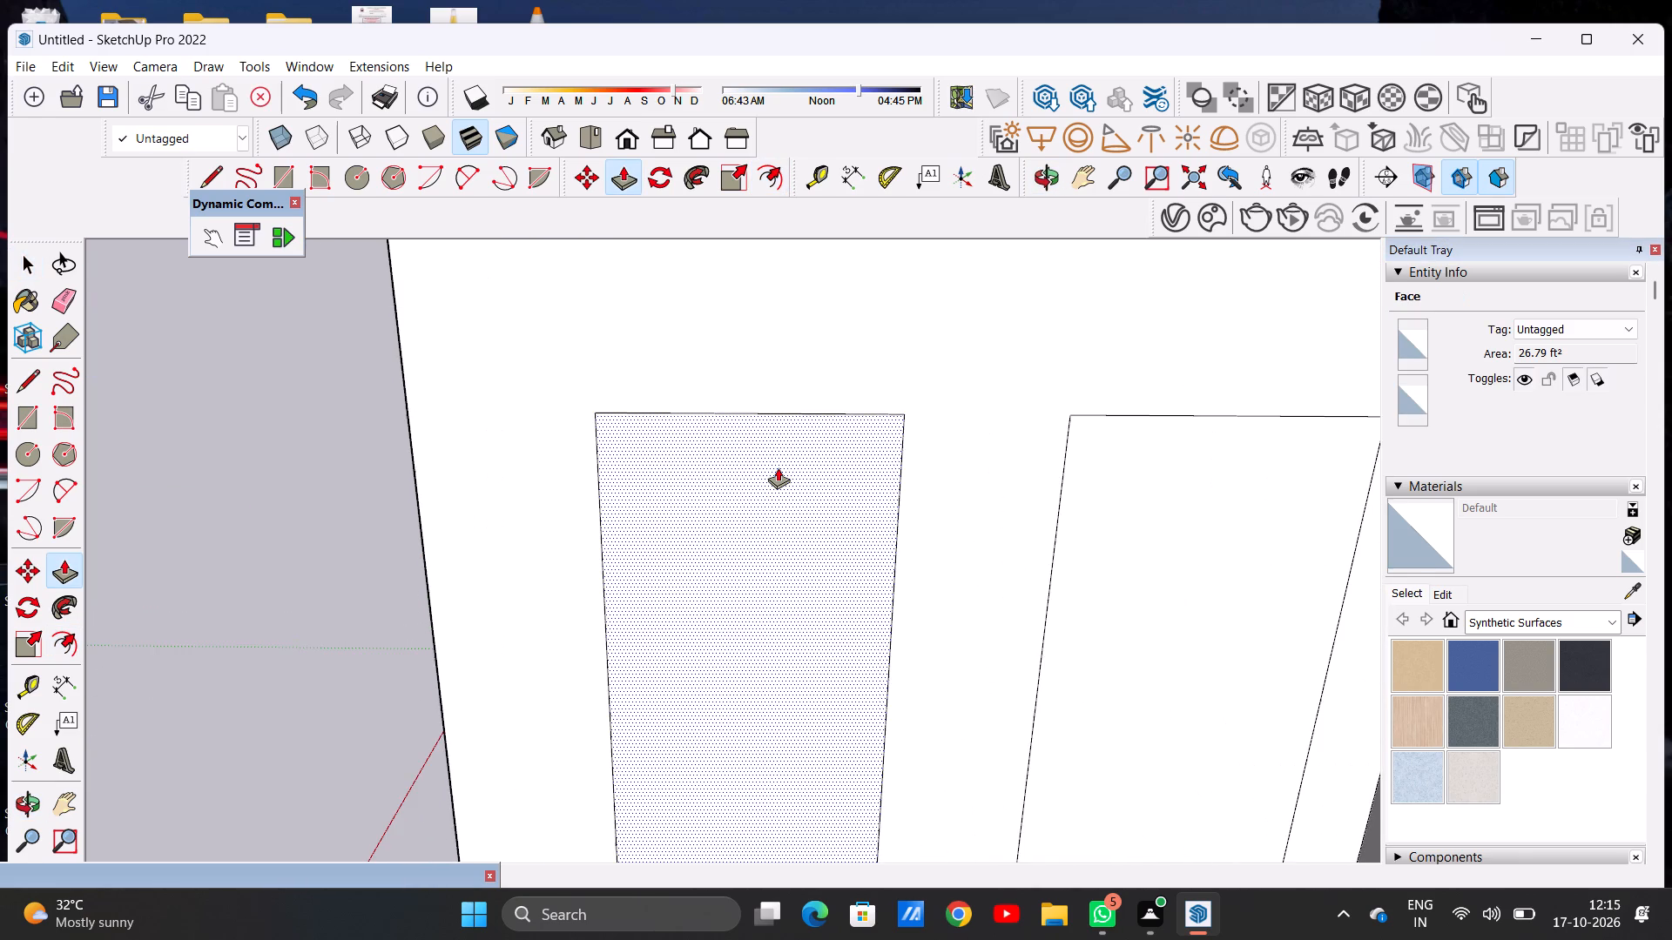
click(778, 486)
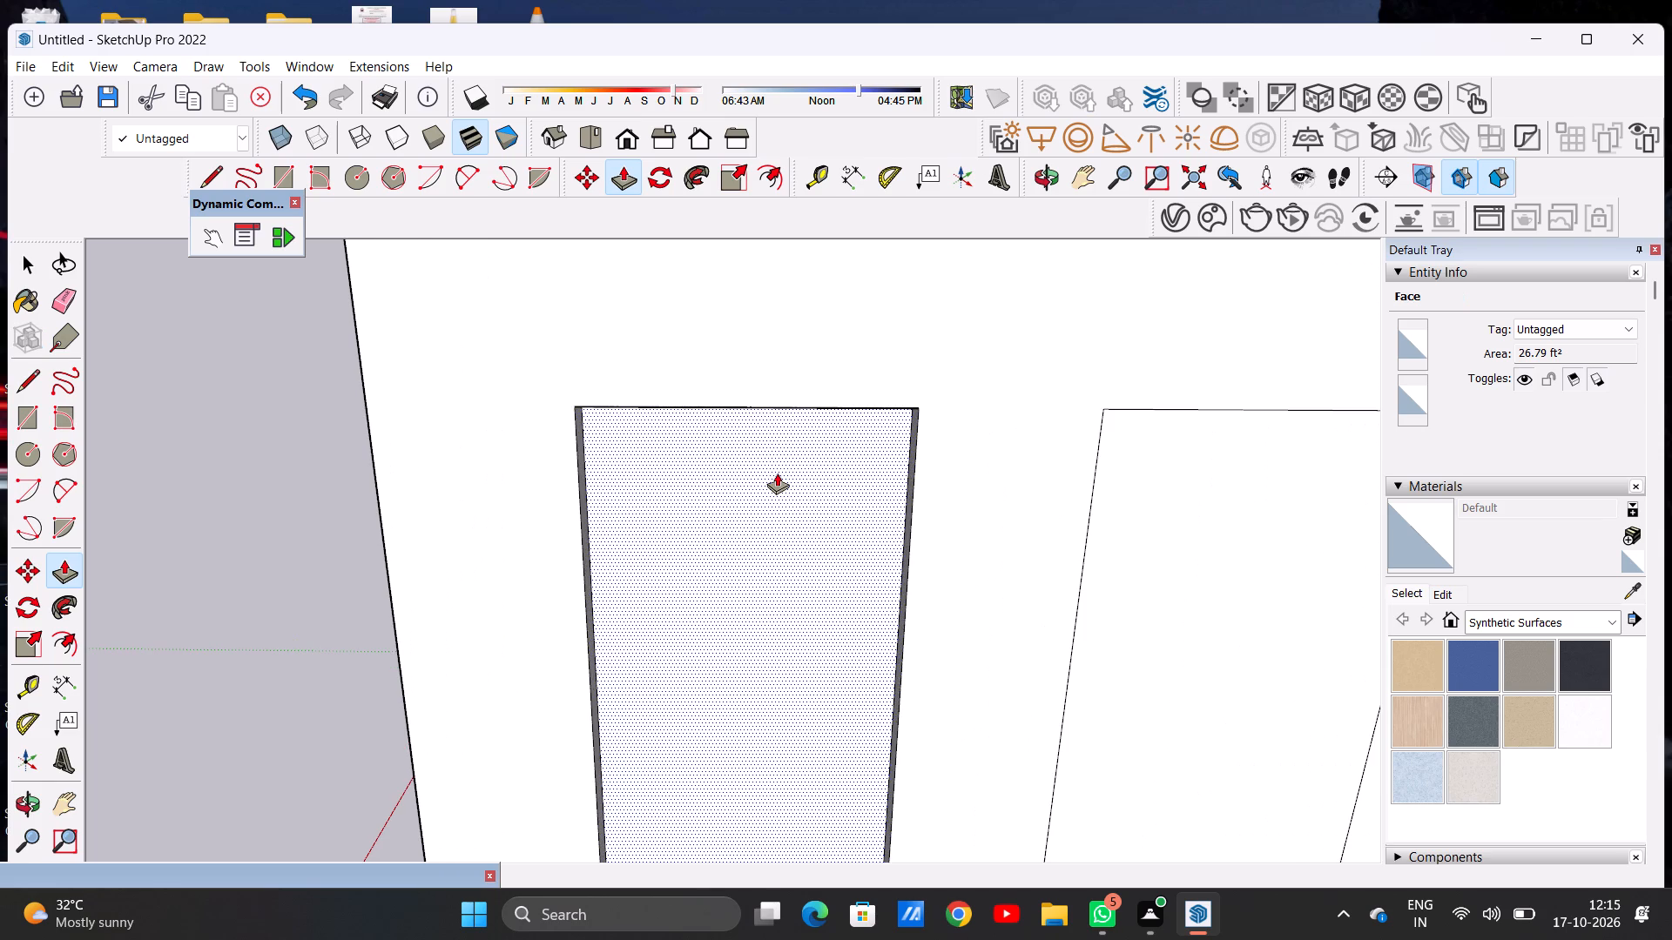
click(777, 472)
Push/Pull the copied door rectangle nearer the strip-detailed opening slightly inward to form a shallow recess.
click(1242, 507)
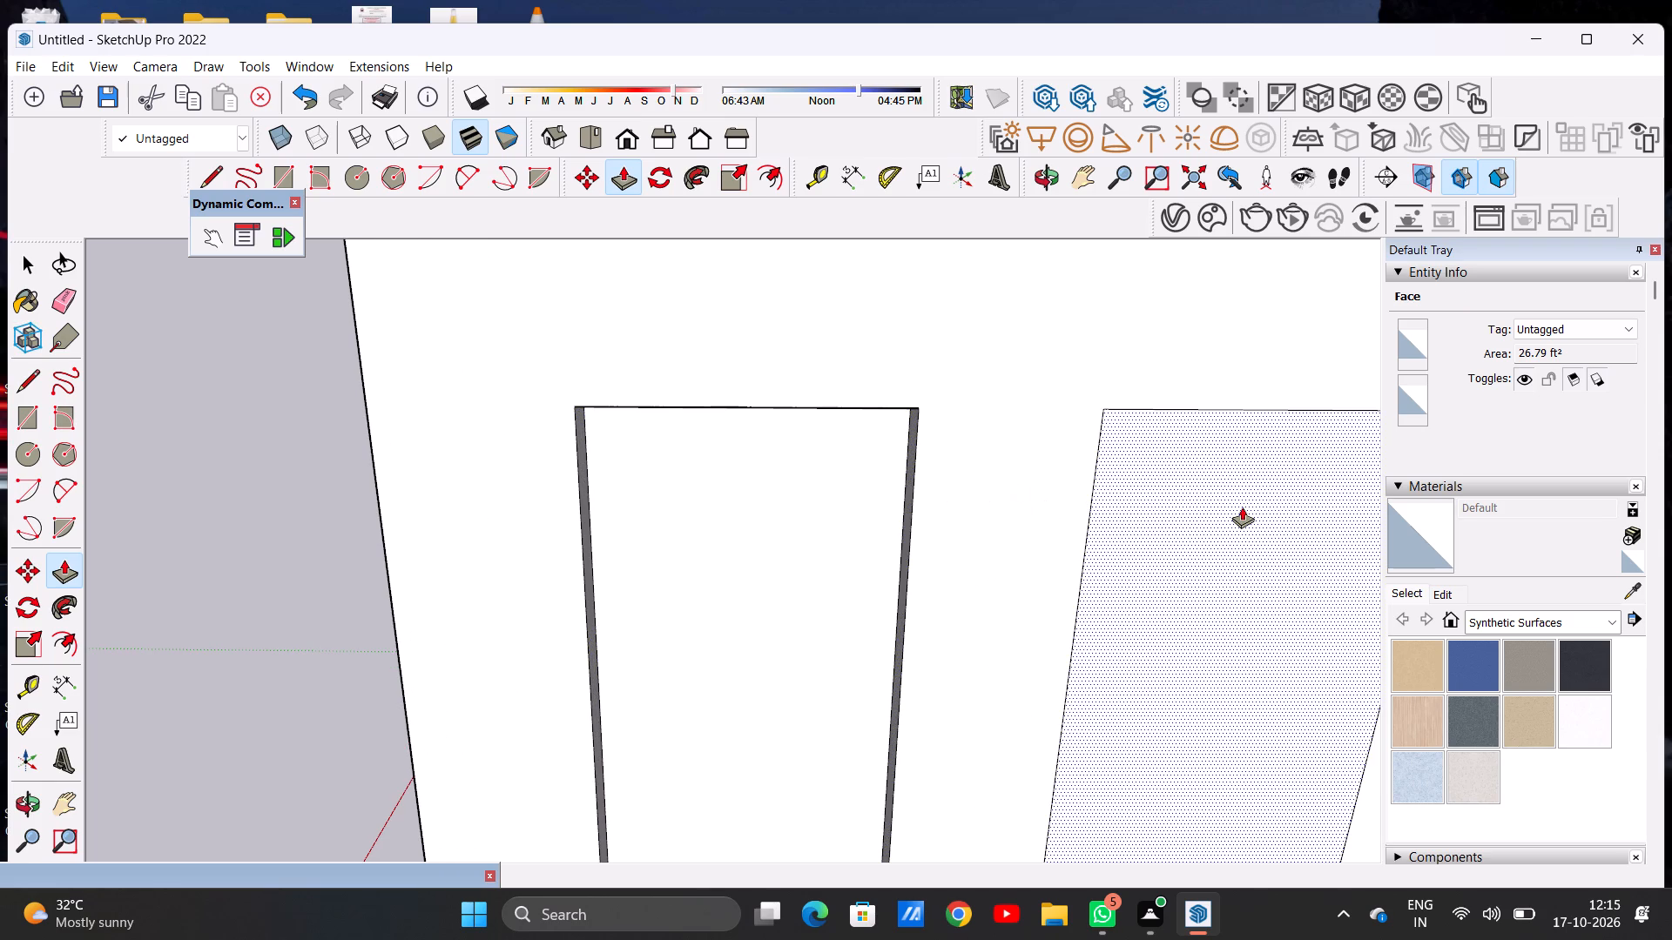
click(1232, 484)
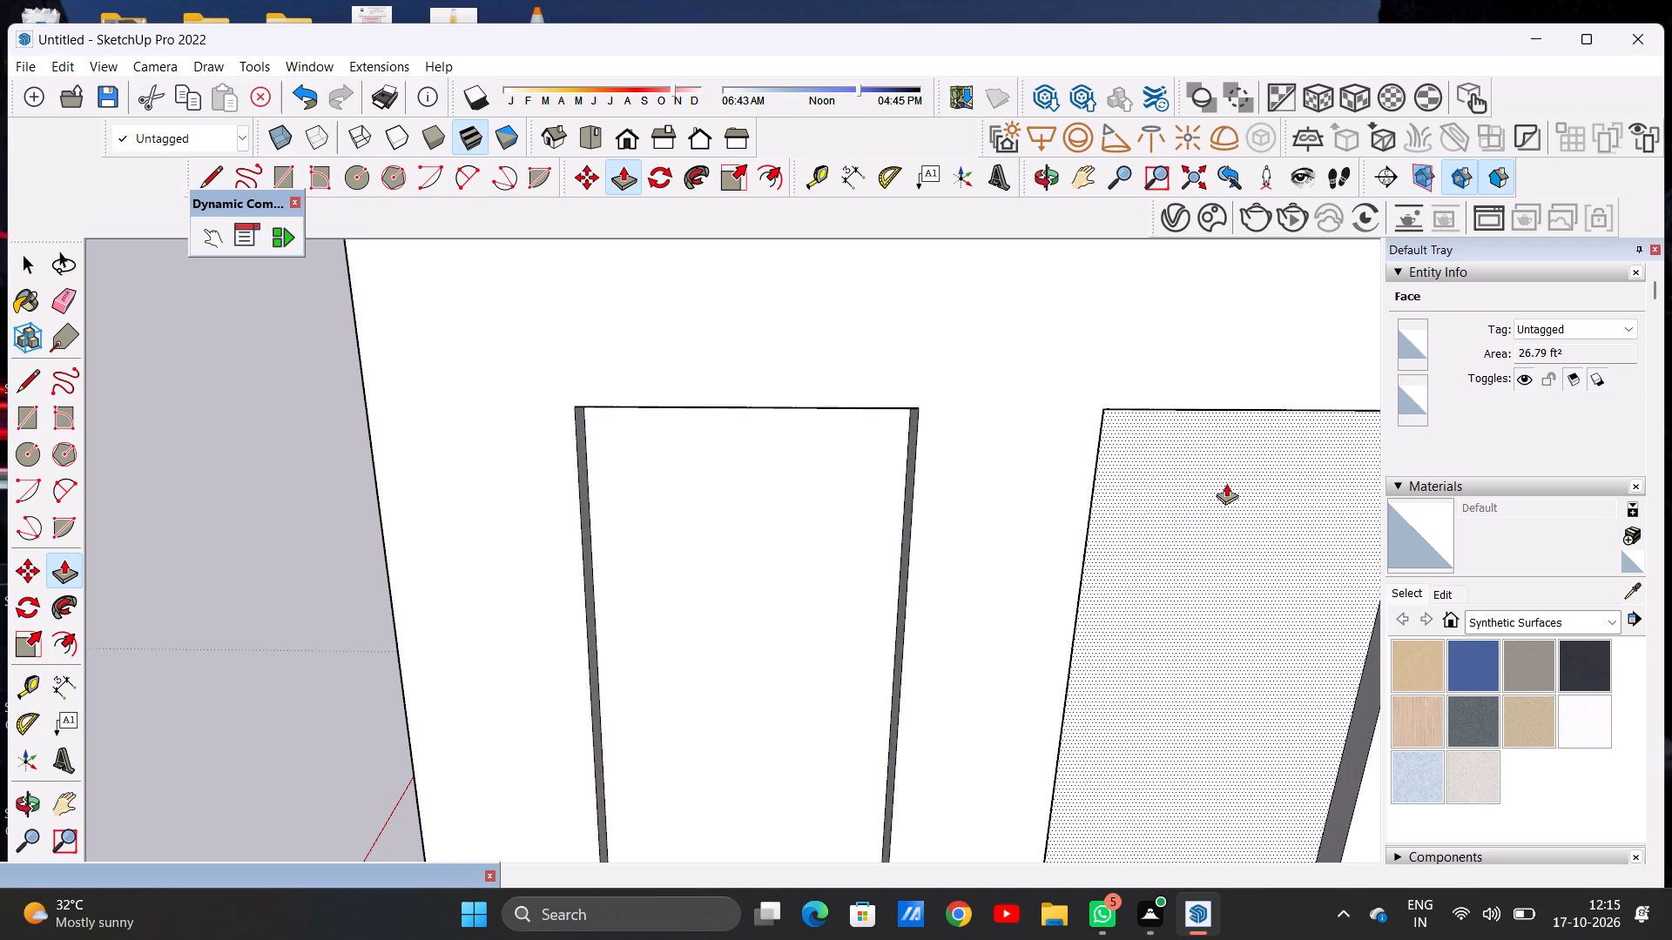
key(space)
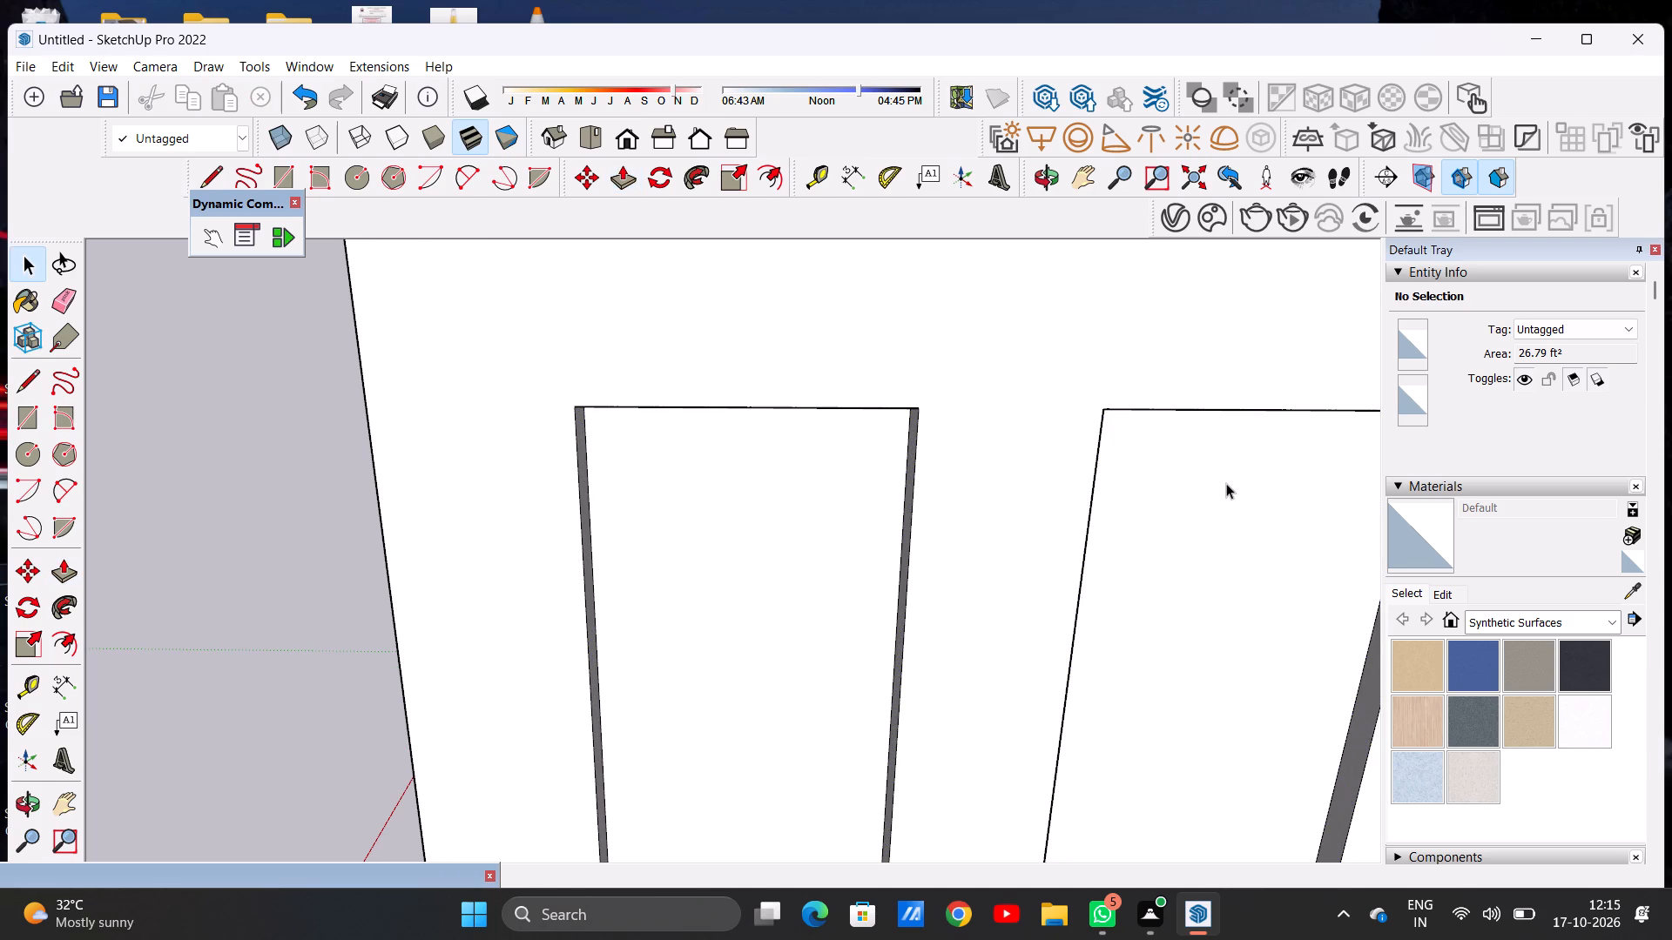
key(l)
key(space)
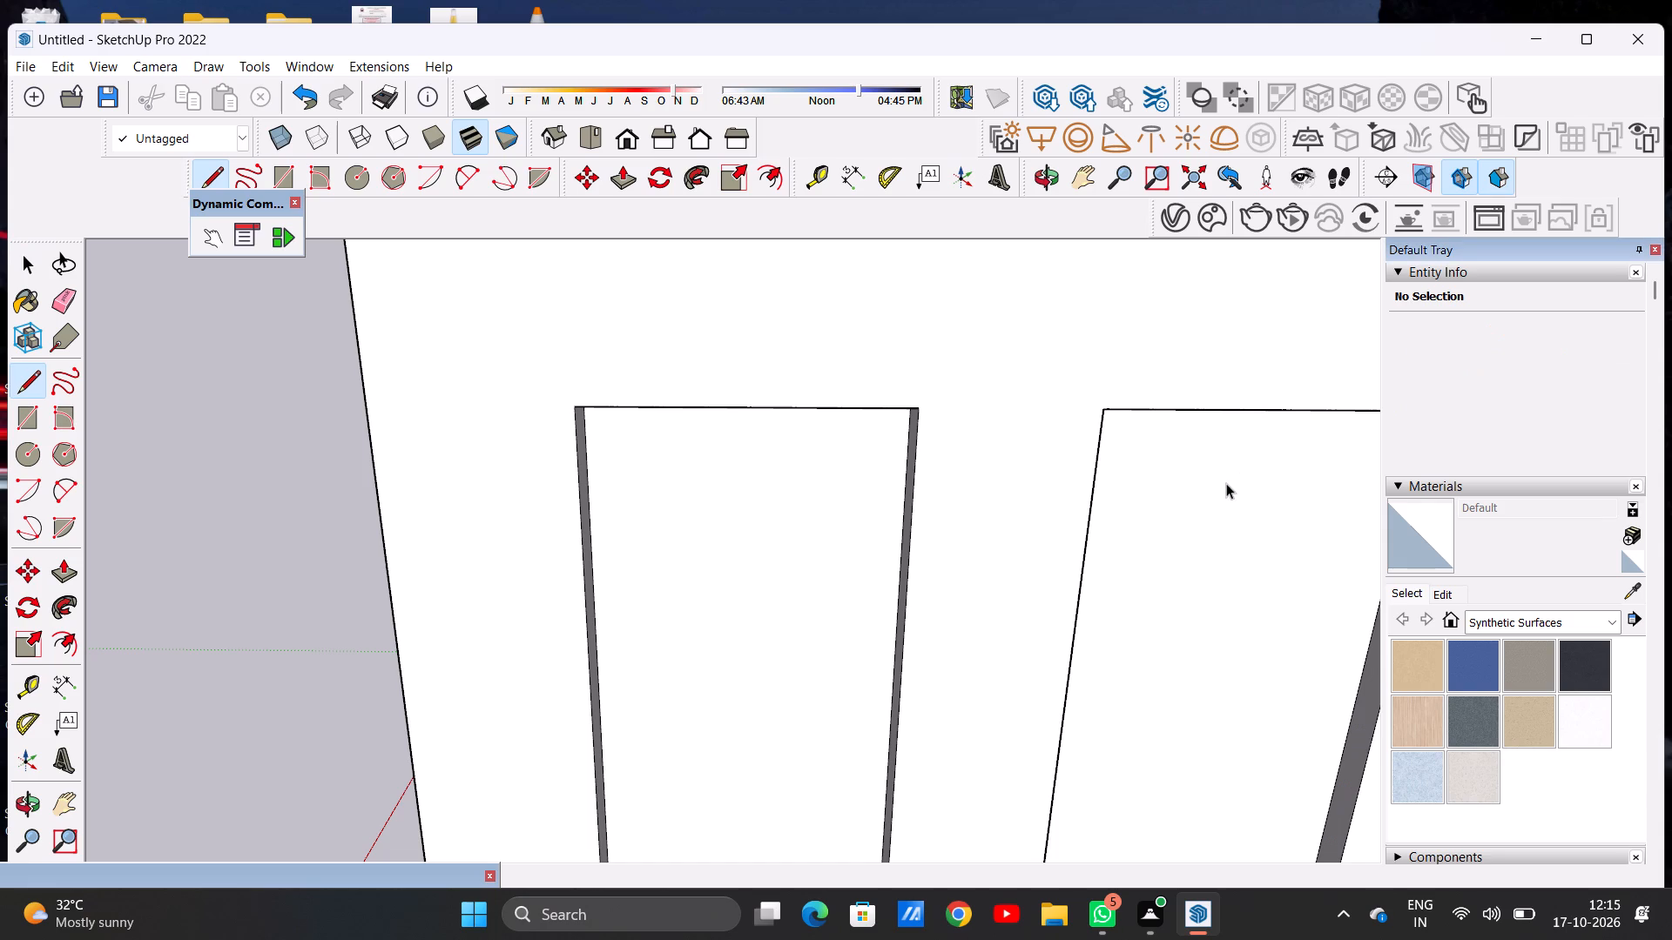
Offset the outlines of both recessed door faces on the terrace side wall slightly inward by the same distance to form frame borders.
key(o)
key(f)
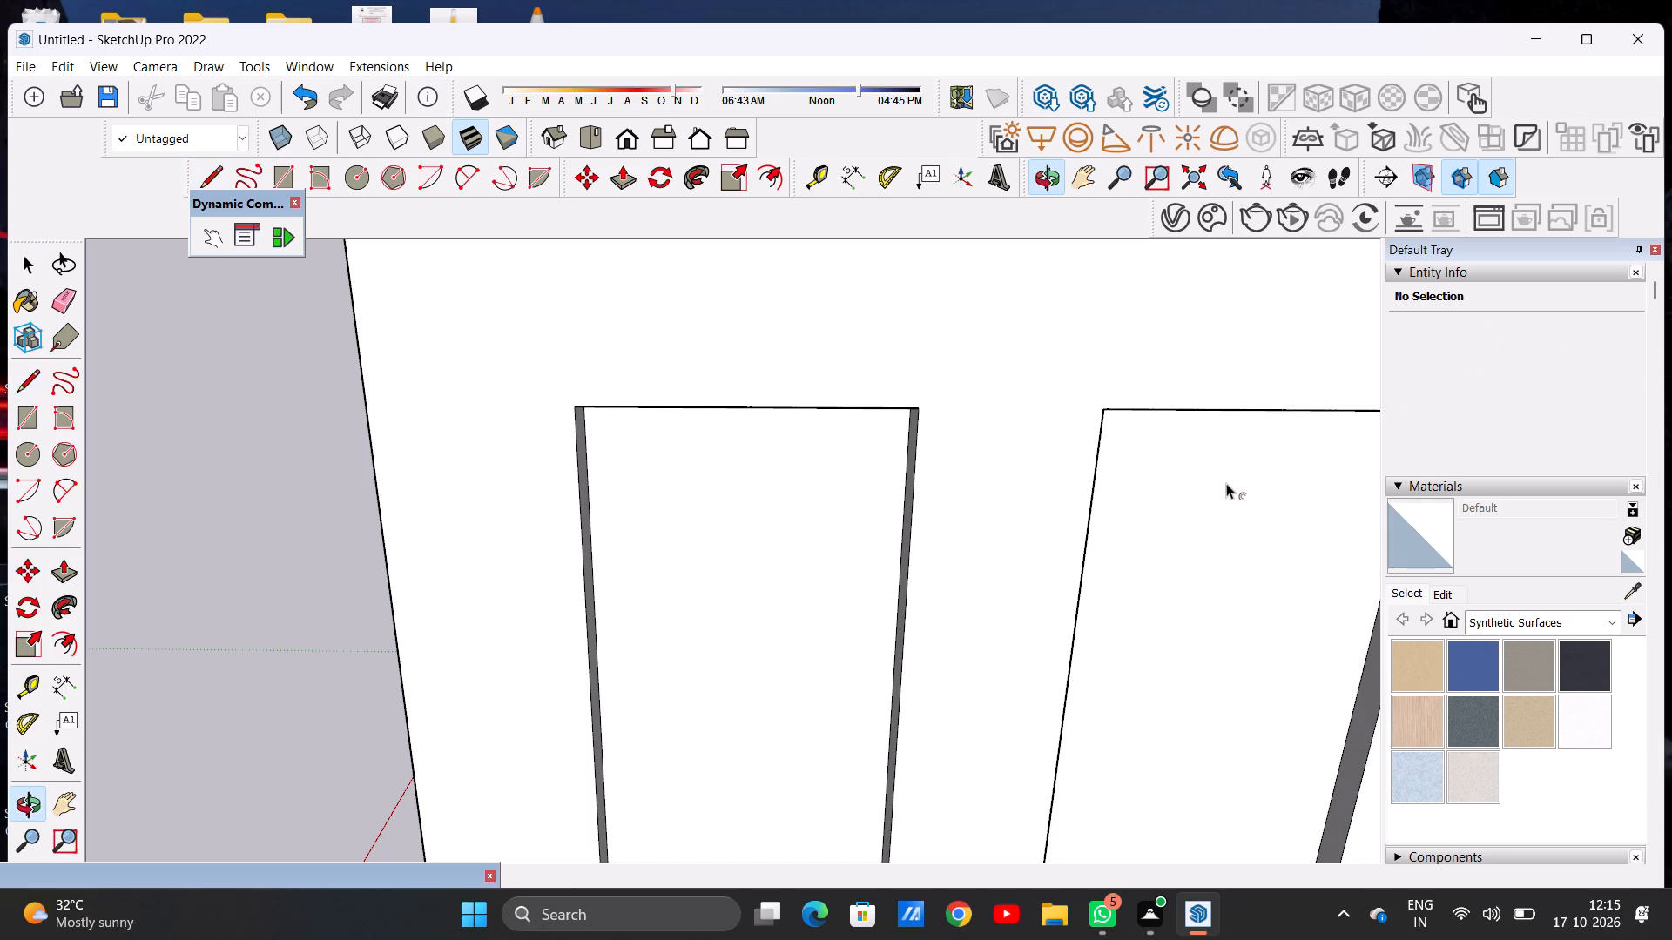
scroll(618, 566, down, 5)
scroll(717, 520, down, 3)
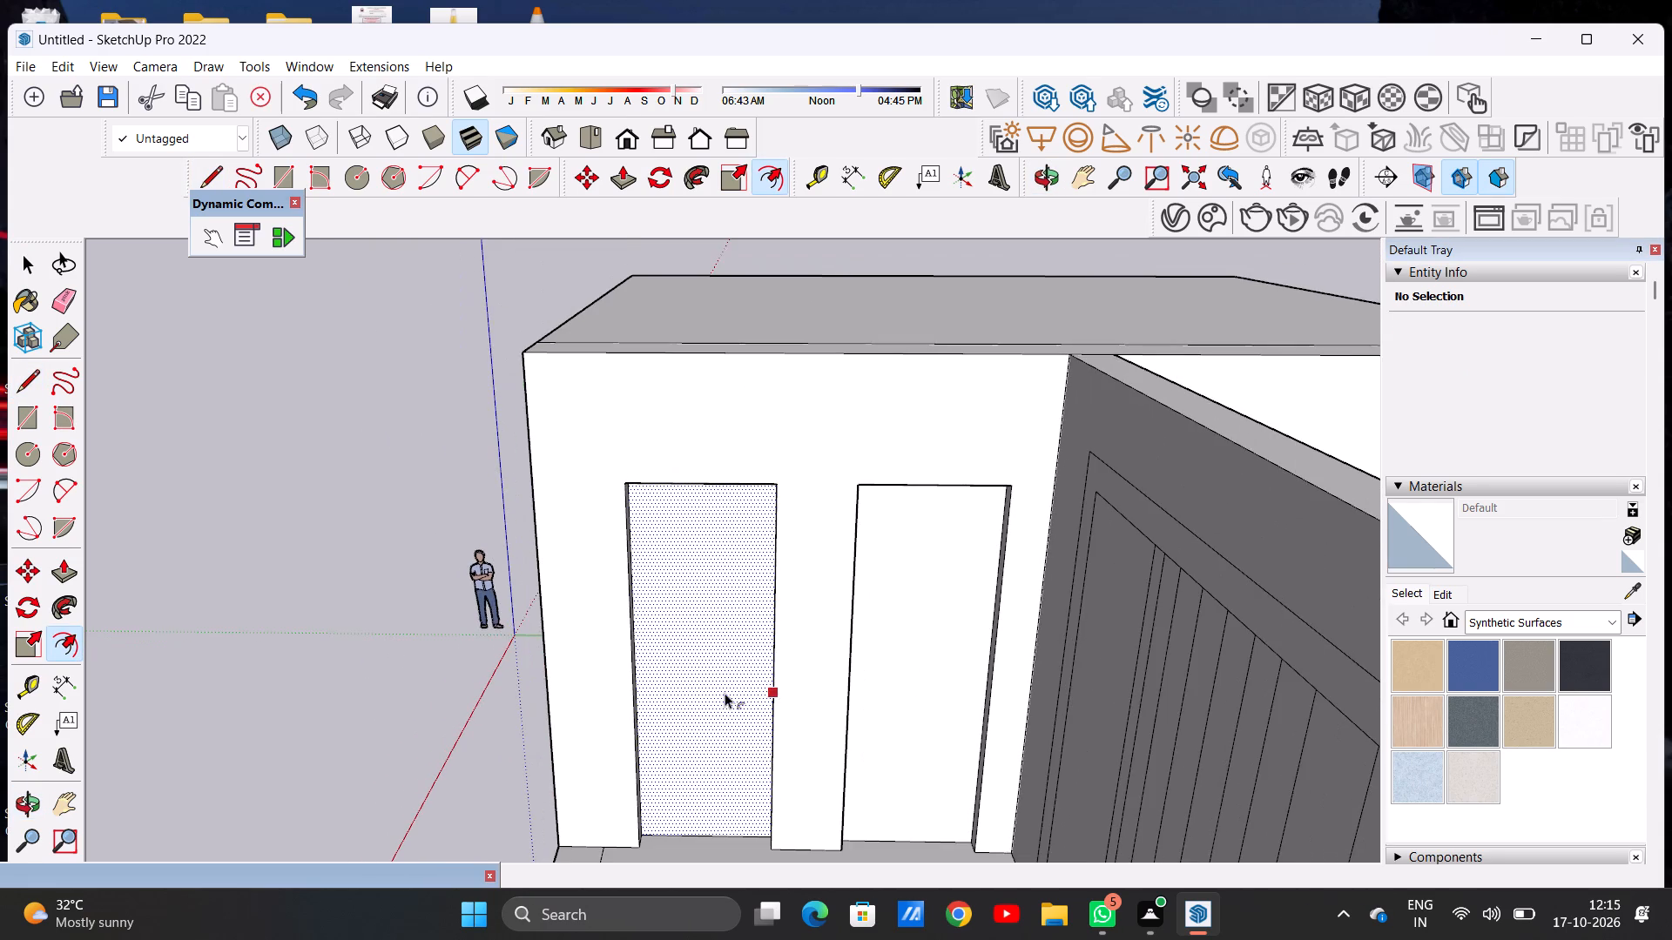
middle_drag(723, 692, 736, 627)
middle_click(736, 627)
scroll(694, 534, up, 9)
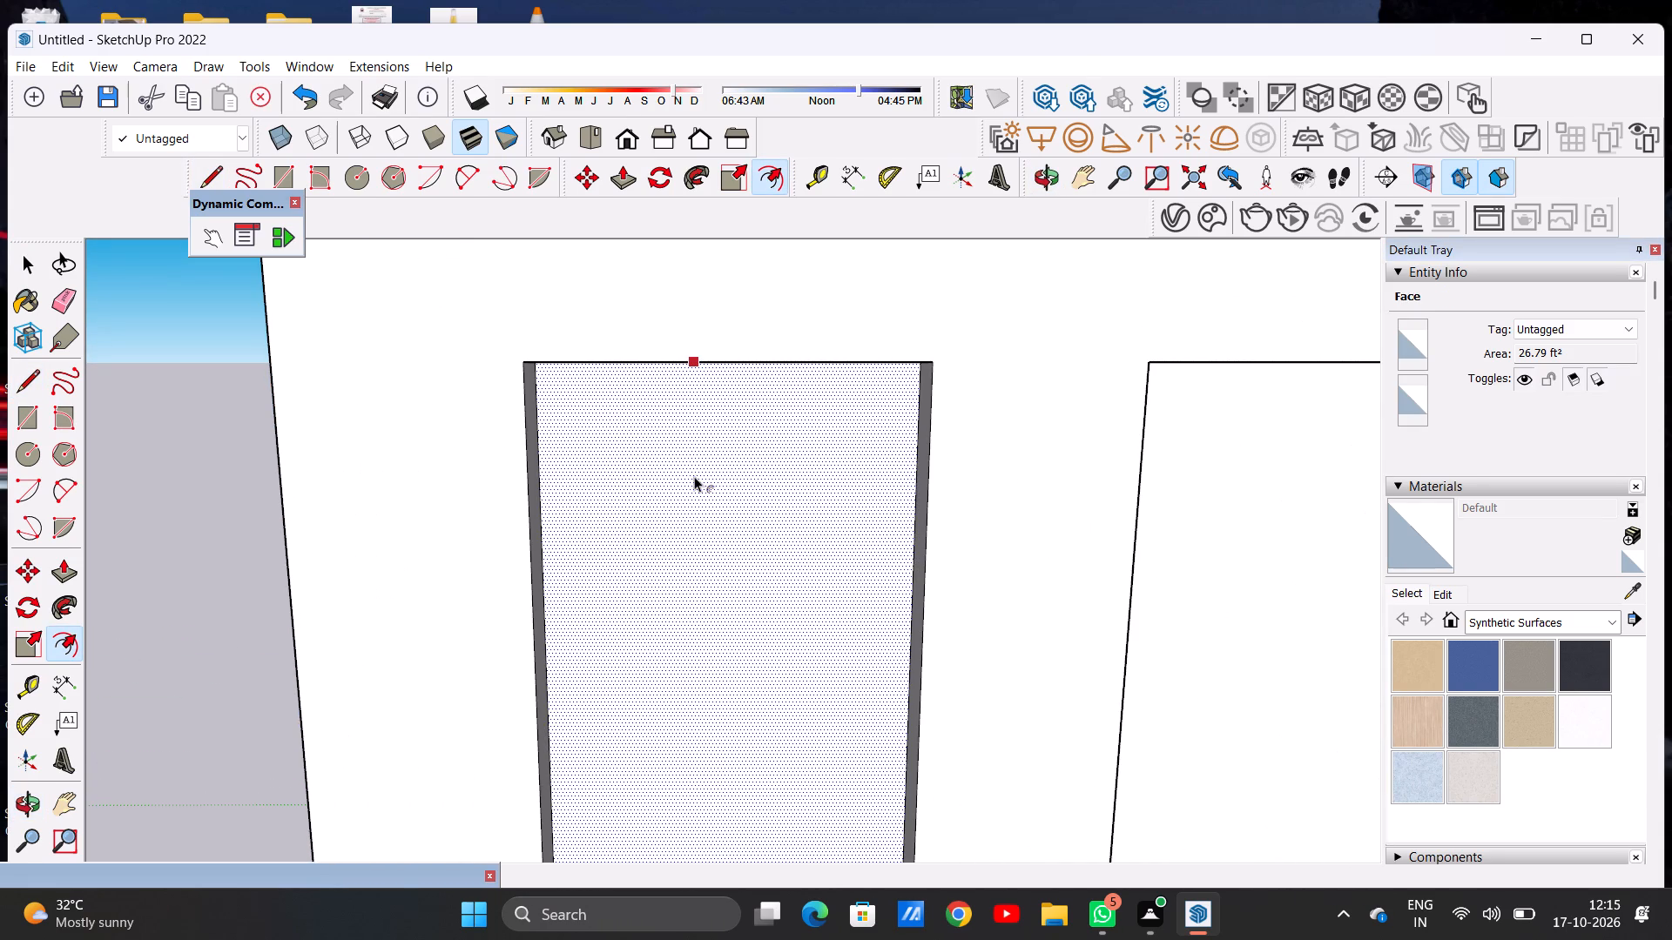
click(694, 476)
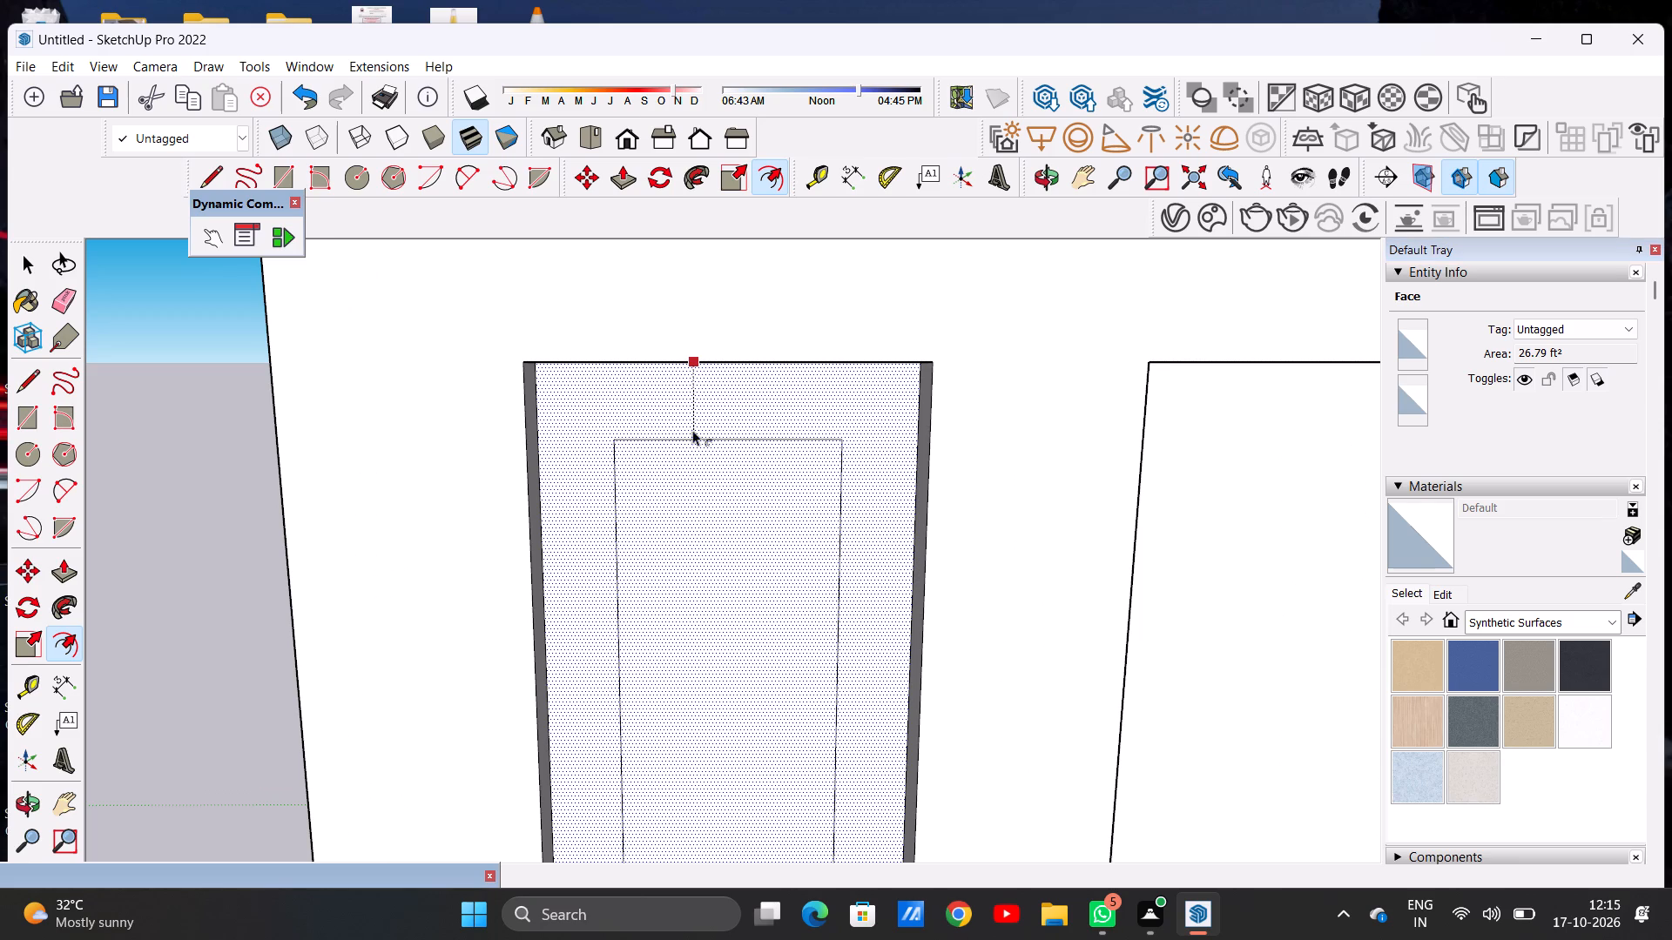
click(688, 386)
scroll(664, 429, down, 7)
double_click(933, 485)
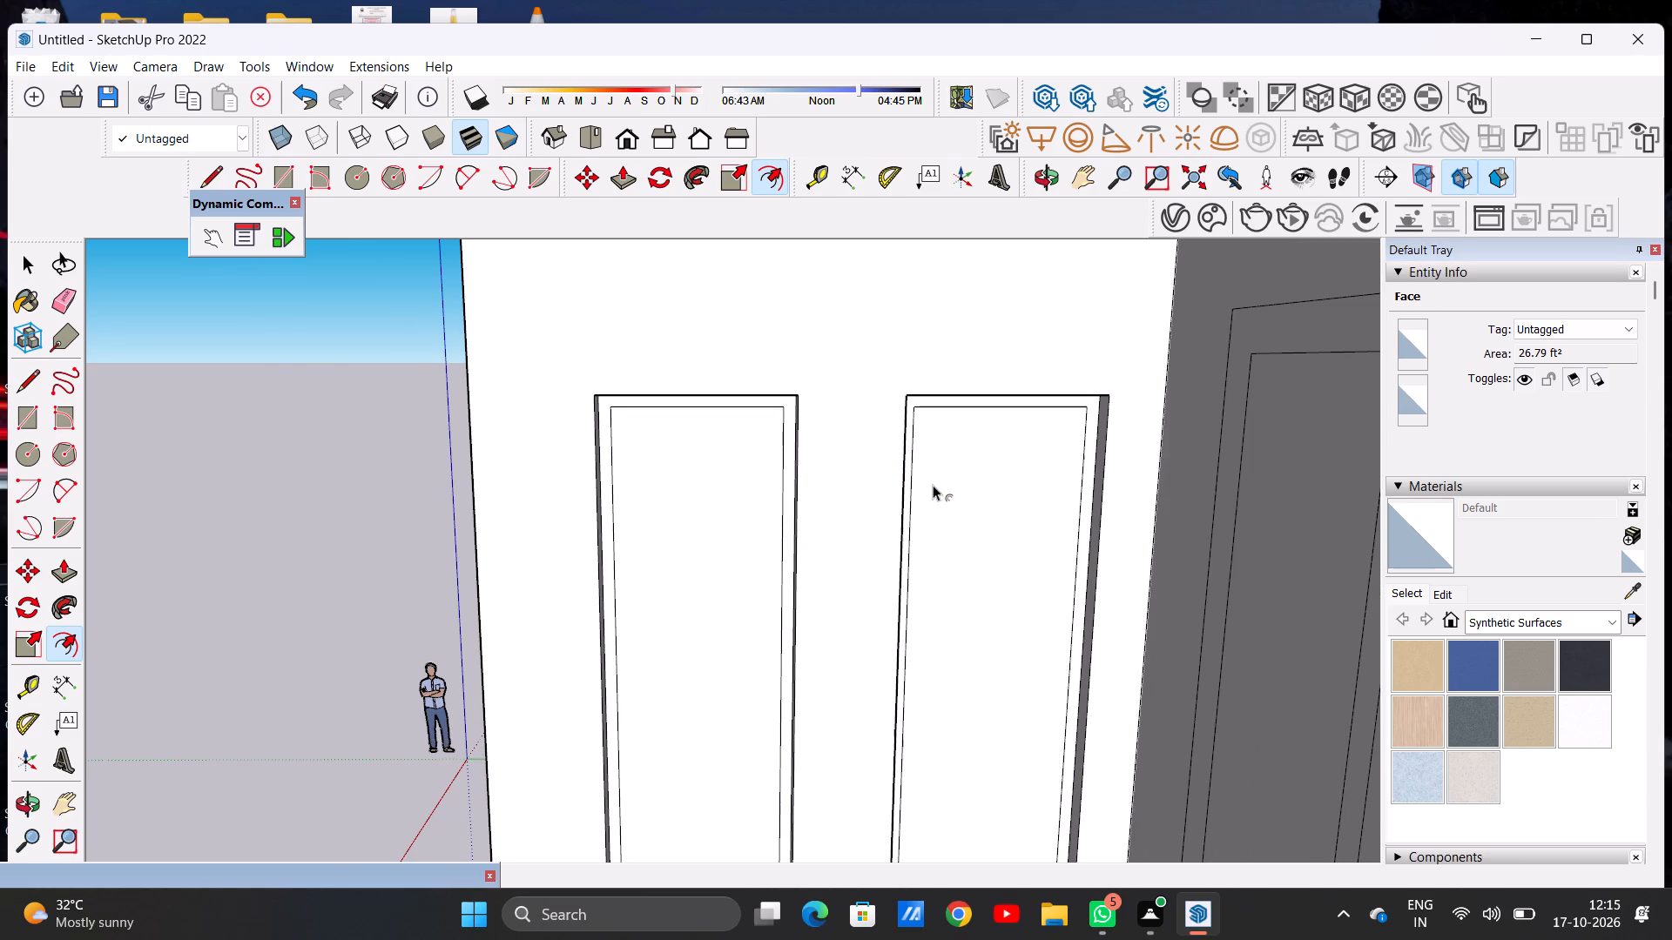
key(space)
Examine the framed terrace doors and the building's overall massing from the front, side and above.
scroll(866, 537, down, 5)
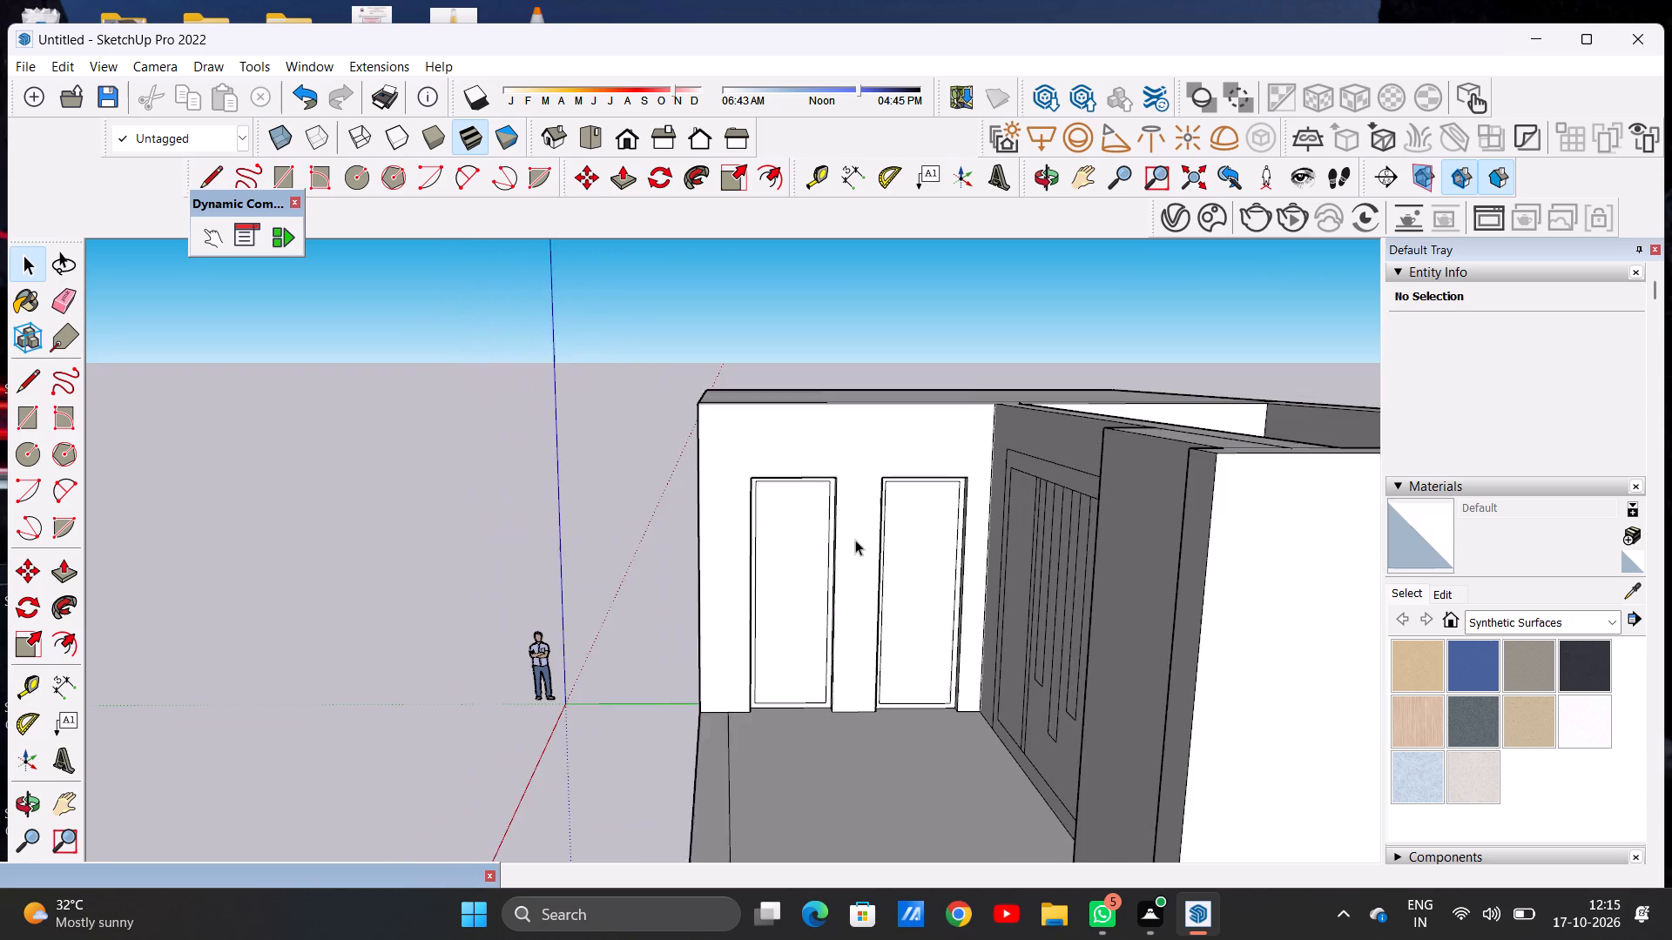
scroll(855, 540, down, 6)
middle_drag(686, 593, 1093, 505)
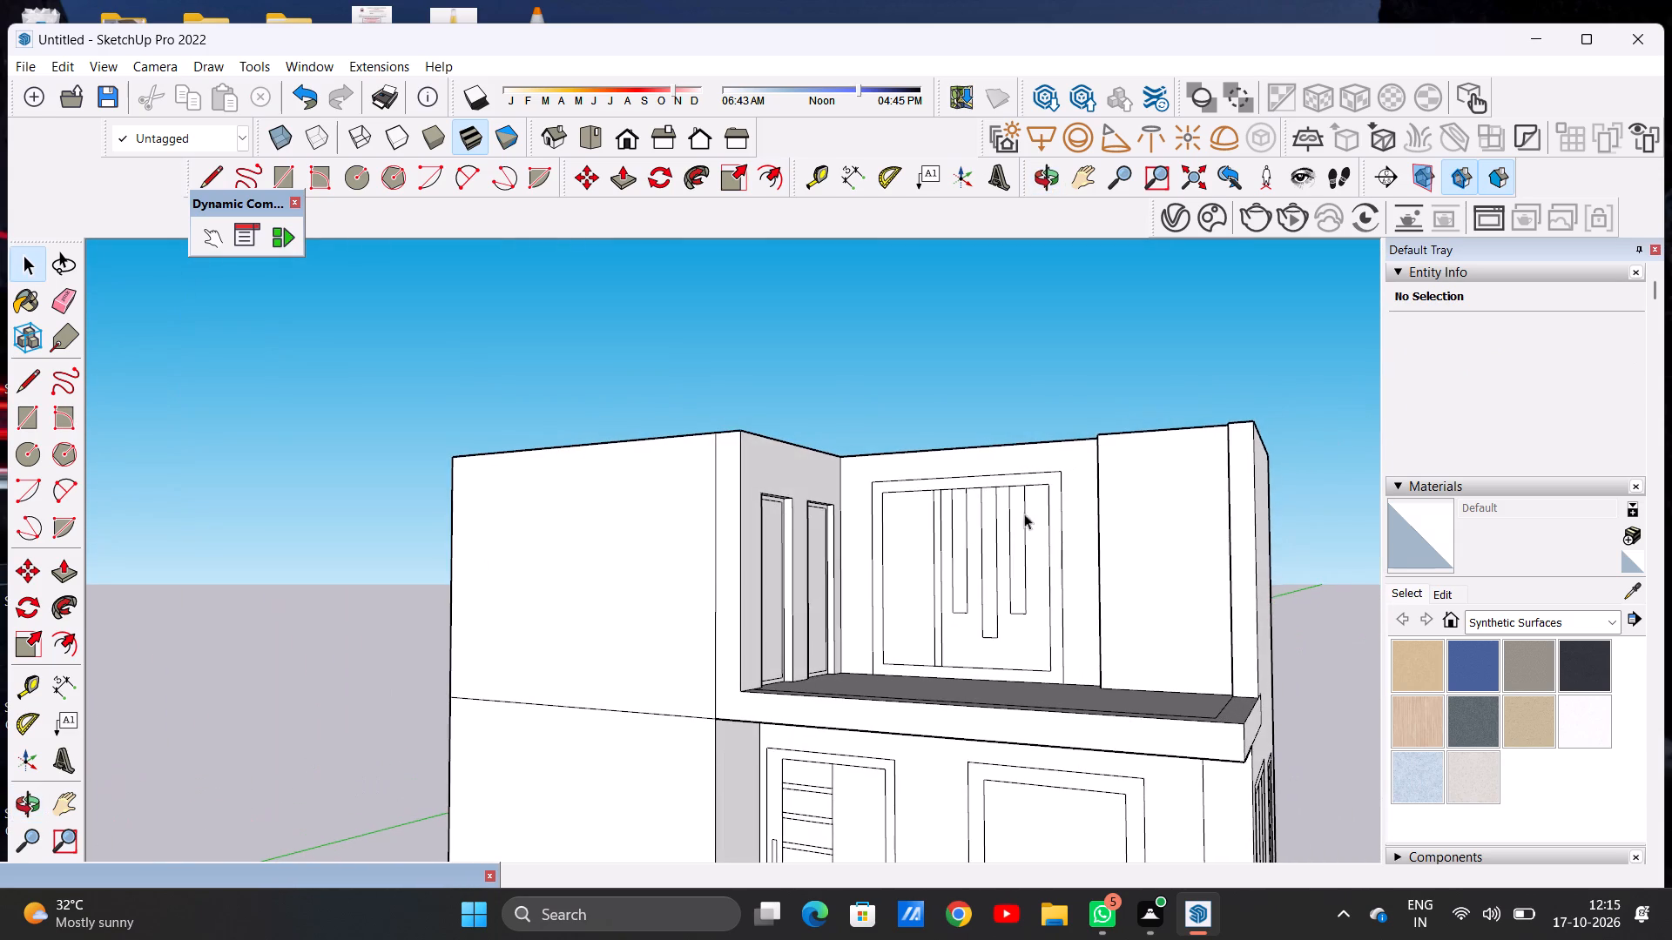
scroll(876, 541, up, 5)
scroll(601, 607, down, 7)
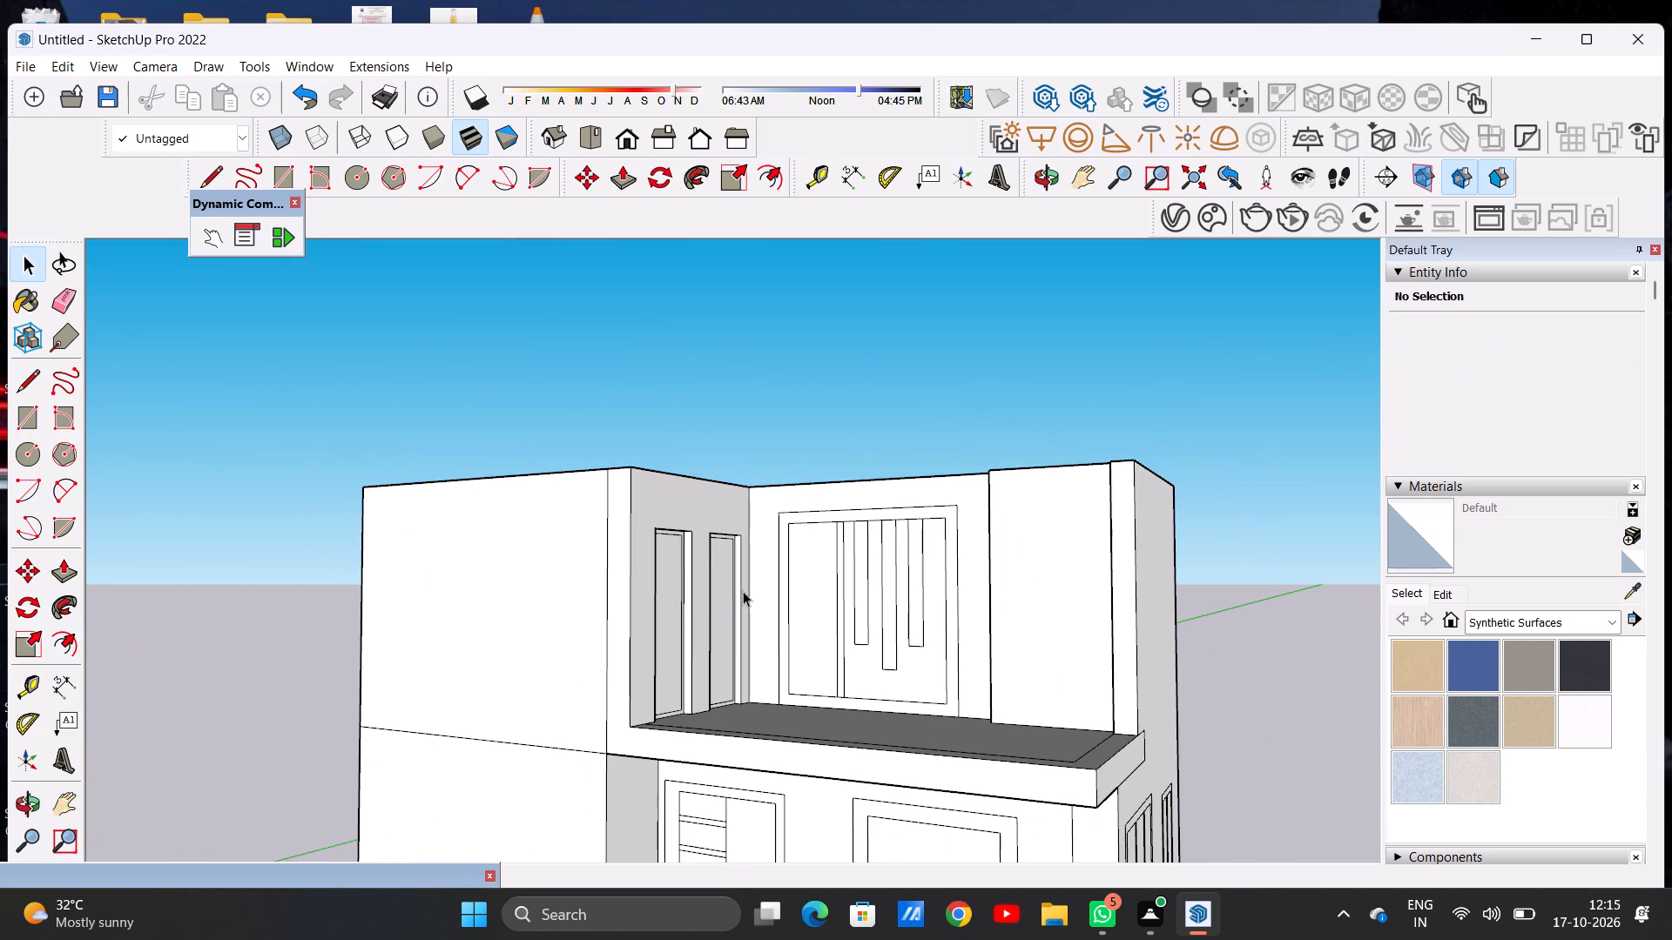
scroll(748, 579, down, 6)
middle_drag(731, 578, 739, 575)
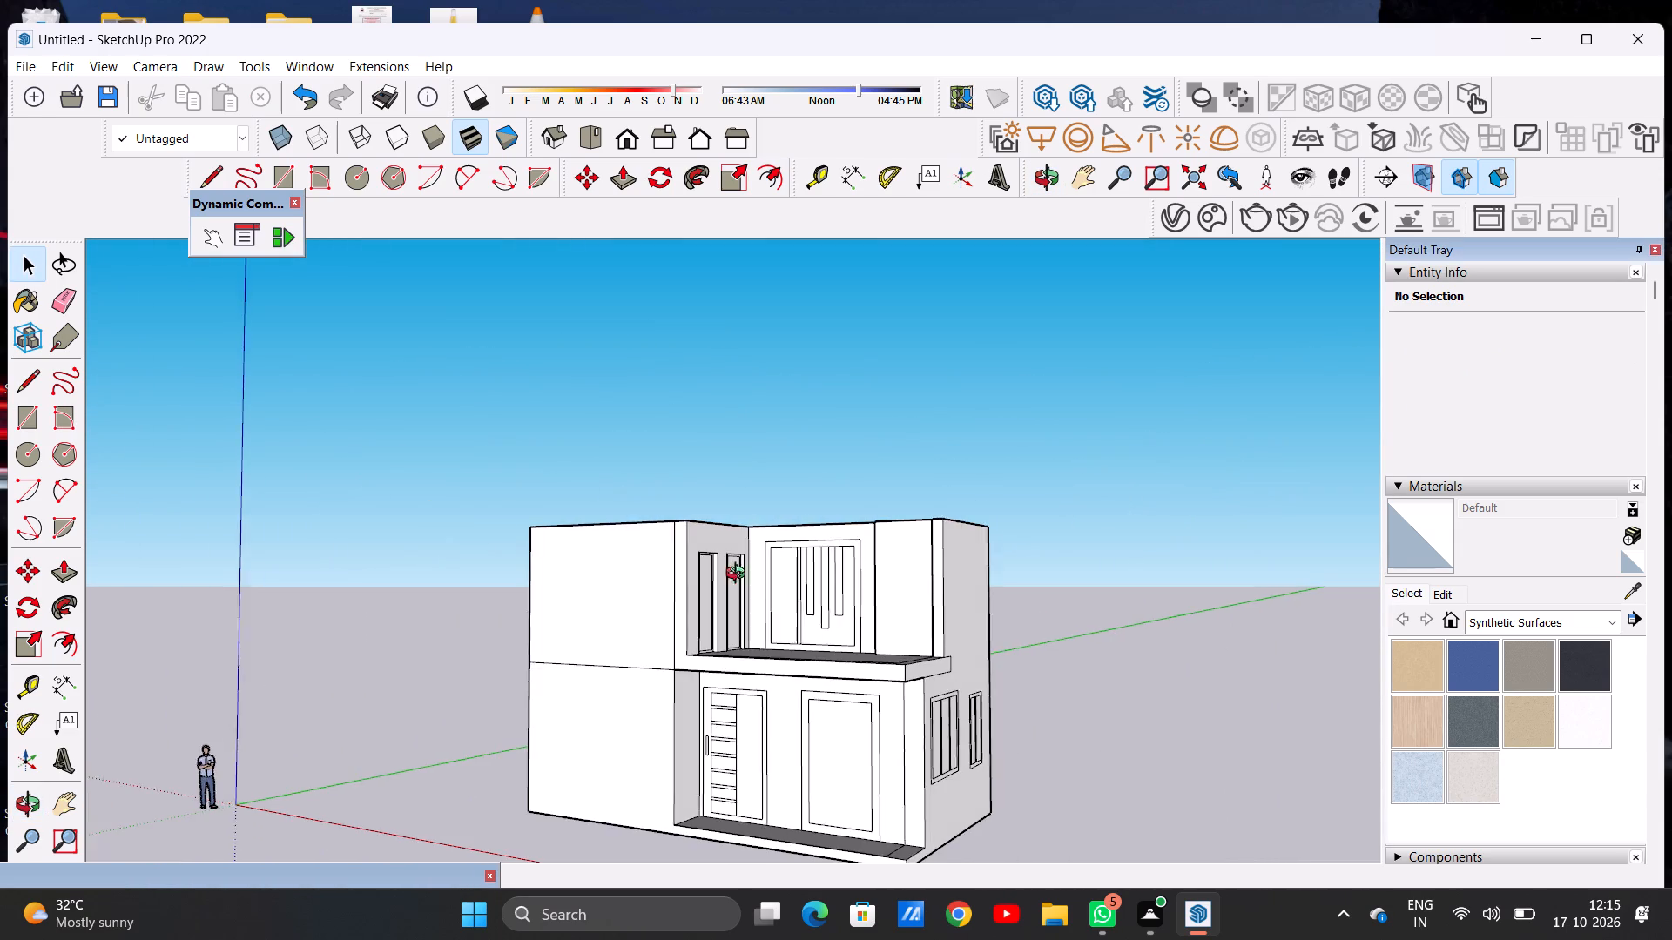
middle_drag(739, 575, 867, 816)
scroll(815, 615, up, 5)
scroll(725, 547, down, 1)
middle_drag(782, 543, 111, 491)
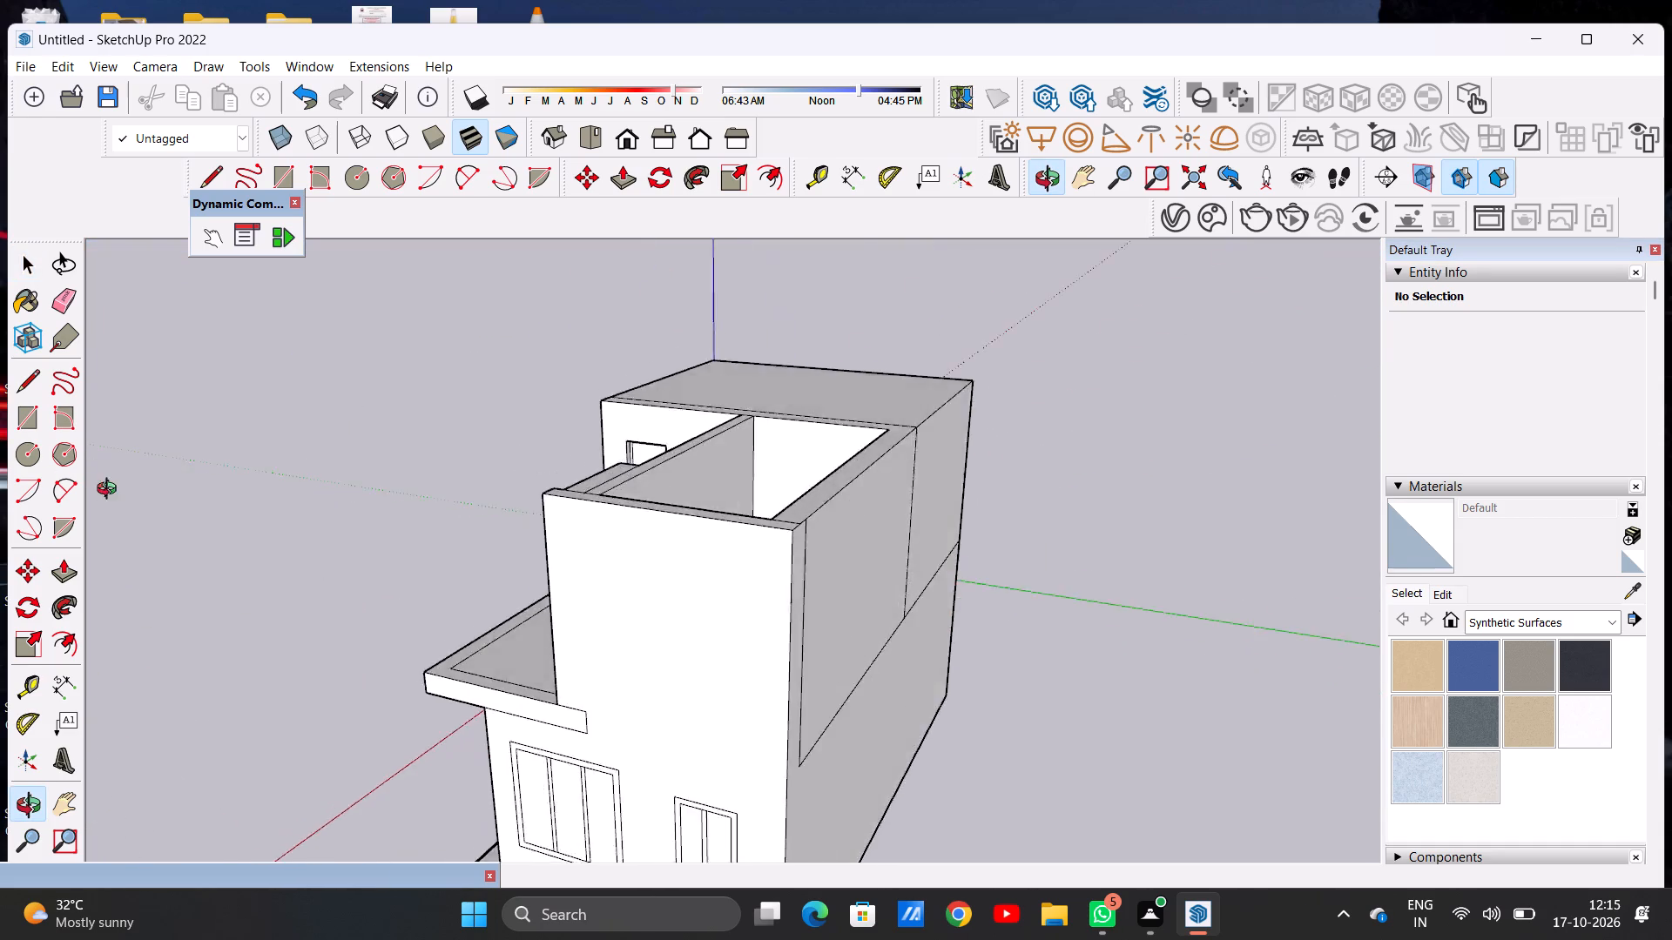
middle_drag(111, 491, 847, 502)
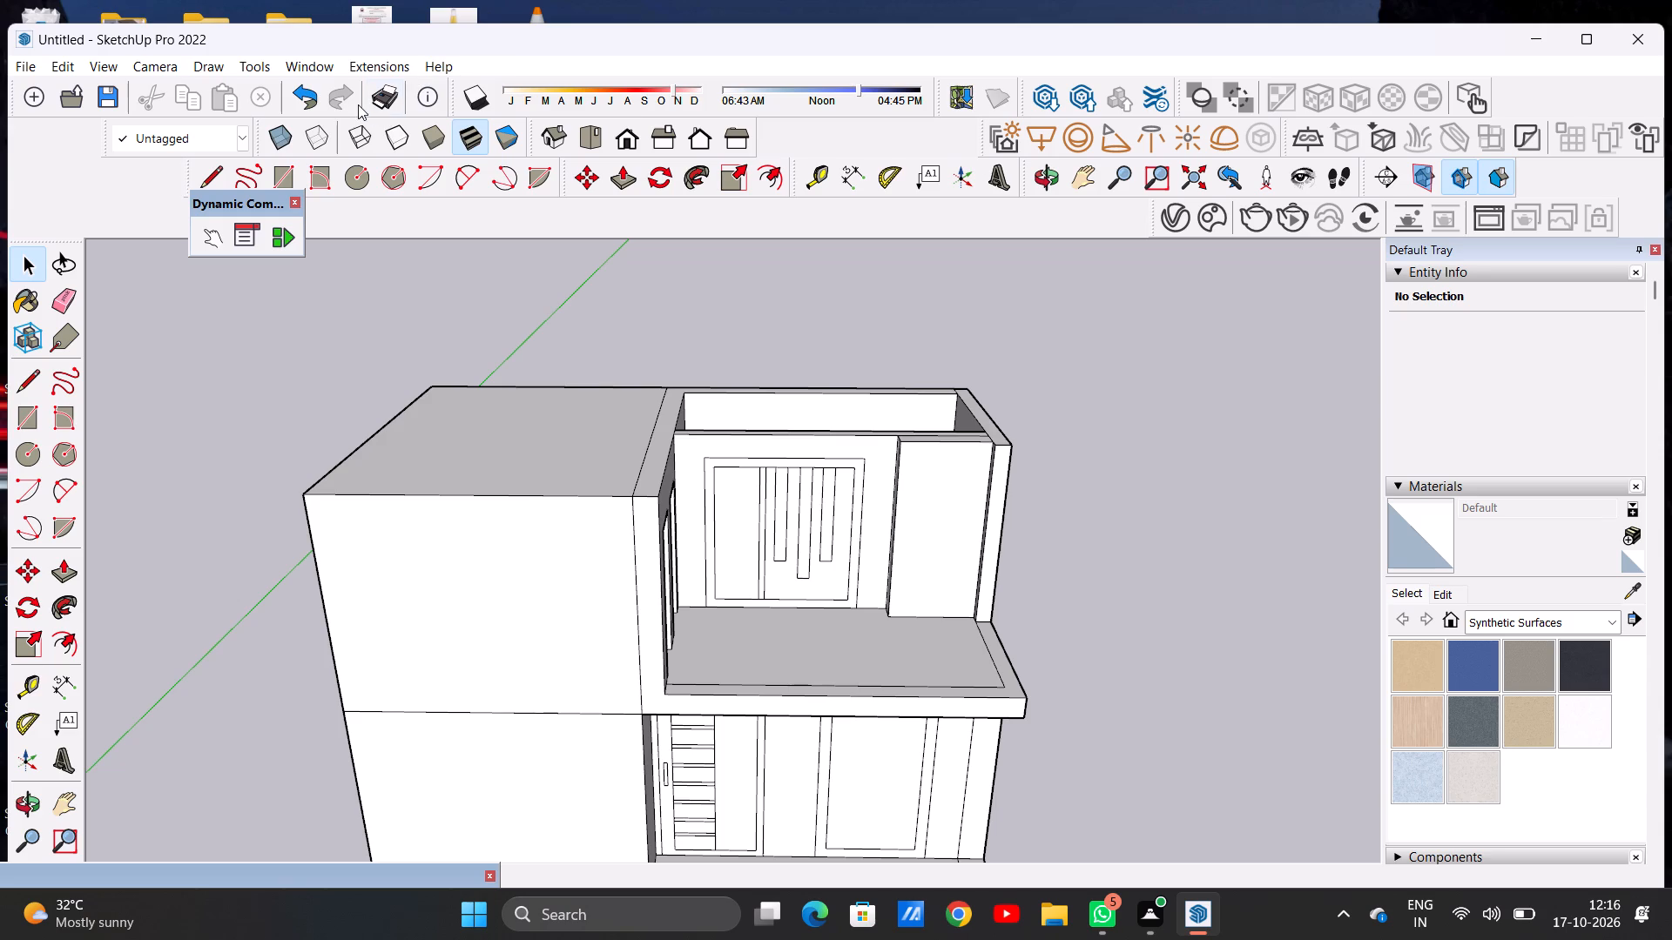
Review the front facade, upper terrace walls, roof parapet and ground-floor openings from several angles and distances.
scroll(731, 594, down, 13)
scroll(693, 644, down, 17)
scroll(798, 633, down, 5)
scroll(797, 658, up, 11)
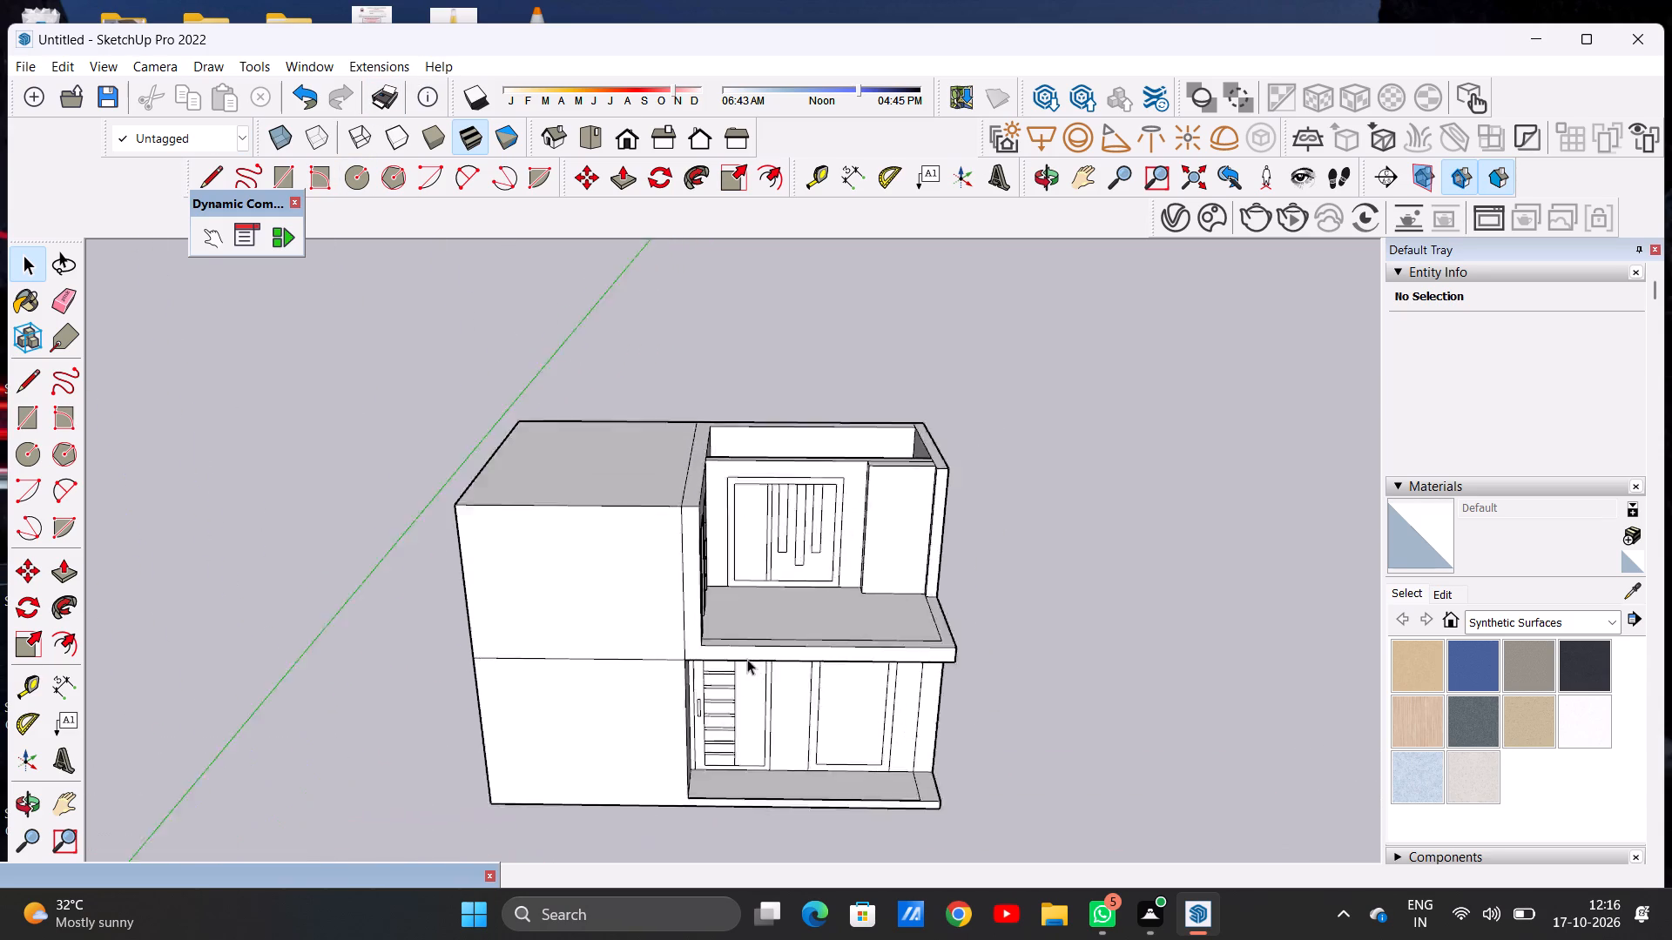
scroll(747, 659, up, 2)
middle_drag(872, 582, 914, 601)
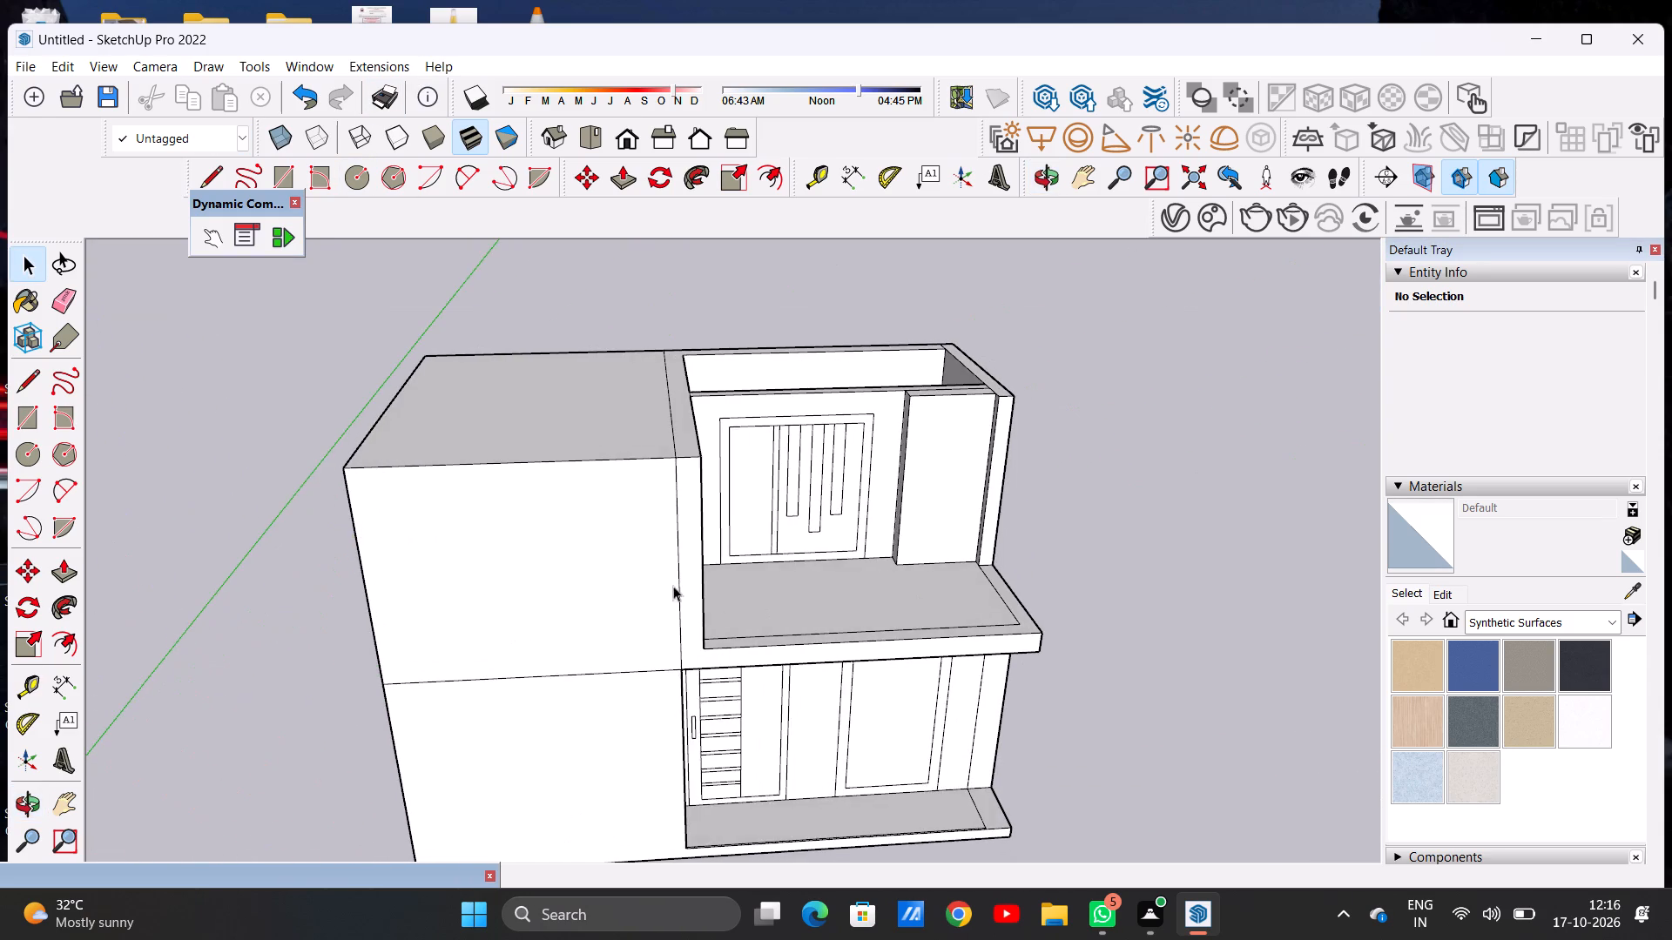
scroll(621, 580, down, 6)
scroll(850, 587, up, 6)
middle_drag(915, 587, 742, 714)
scroll(900, 648, down, 3)
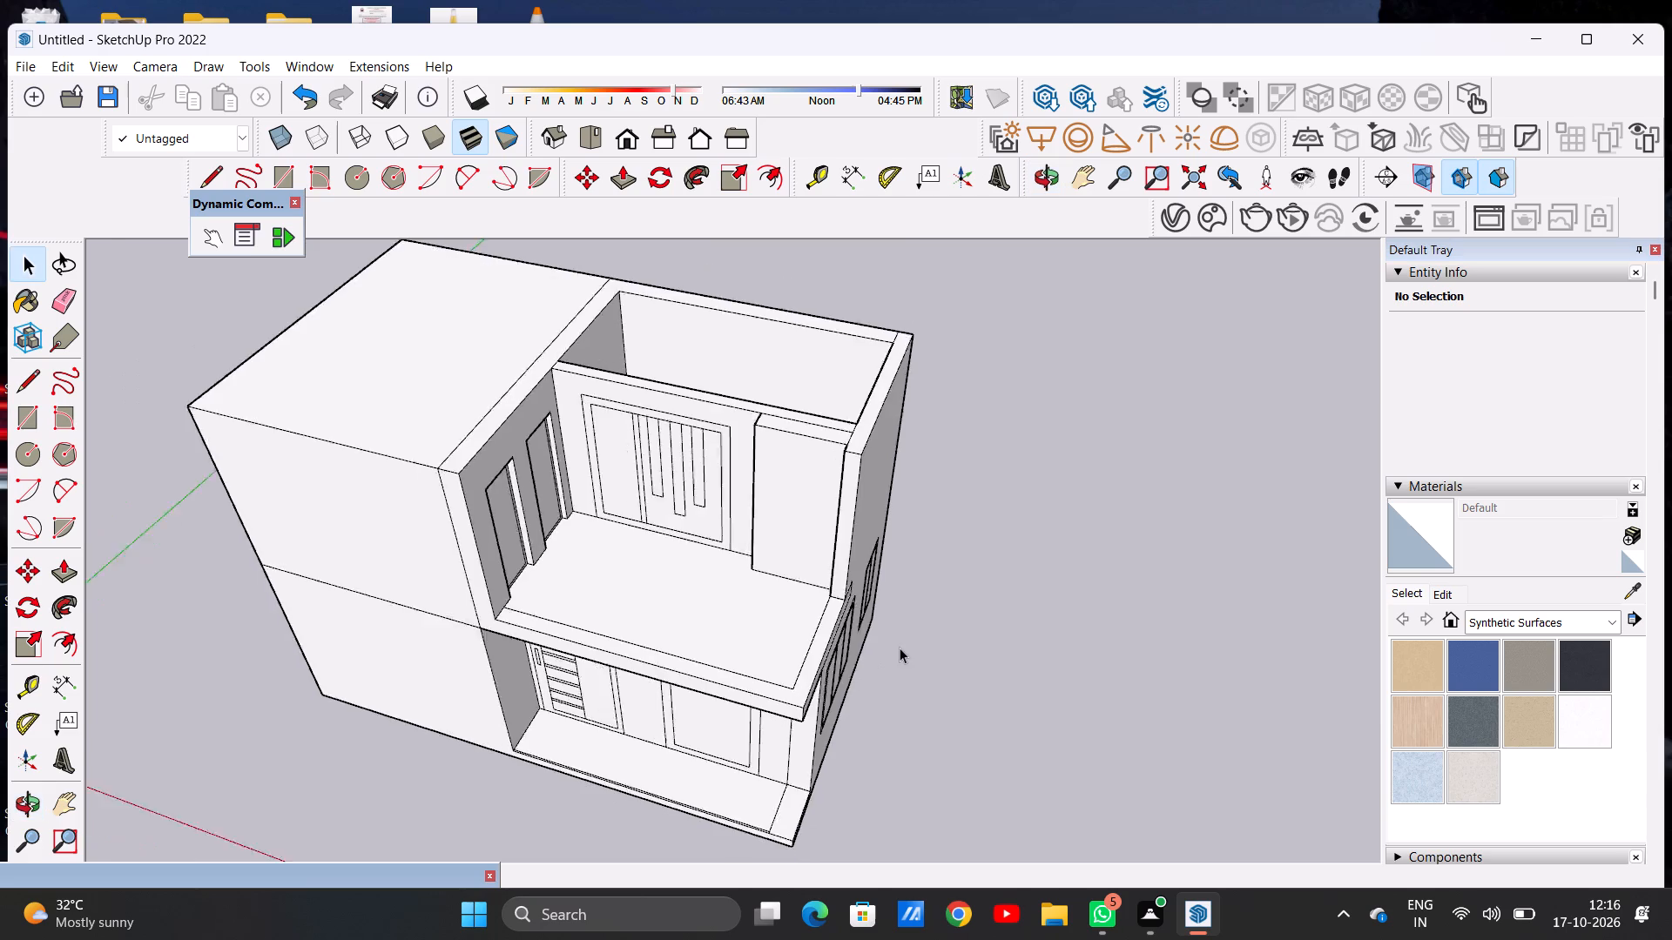
scroll(900, 648, down, 6)
scroll(849, 632, up, 8)
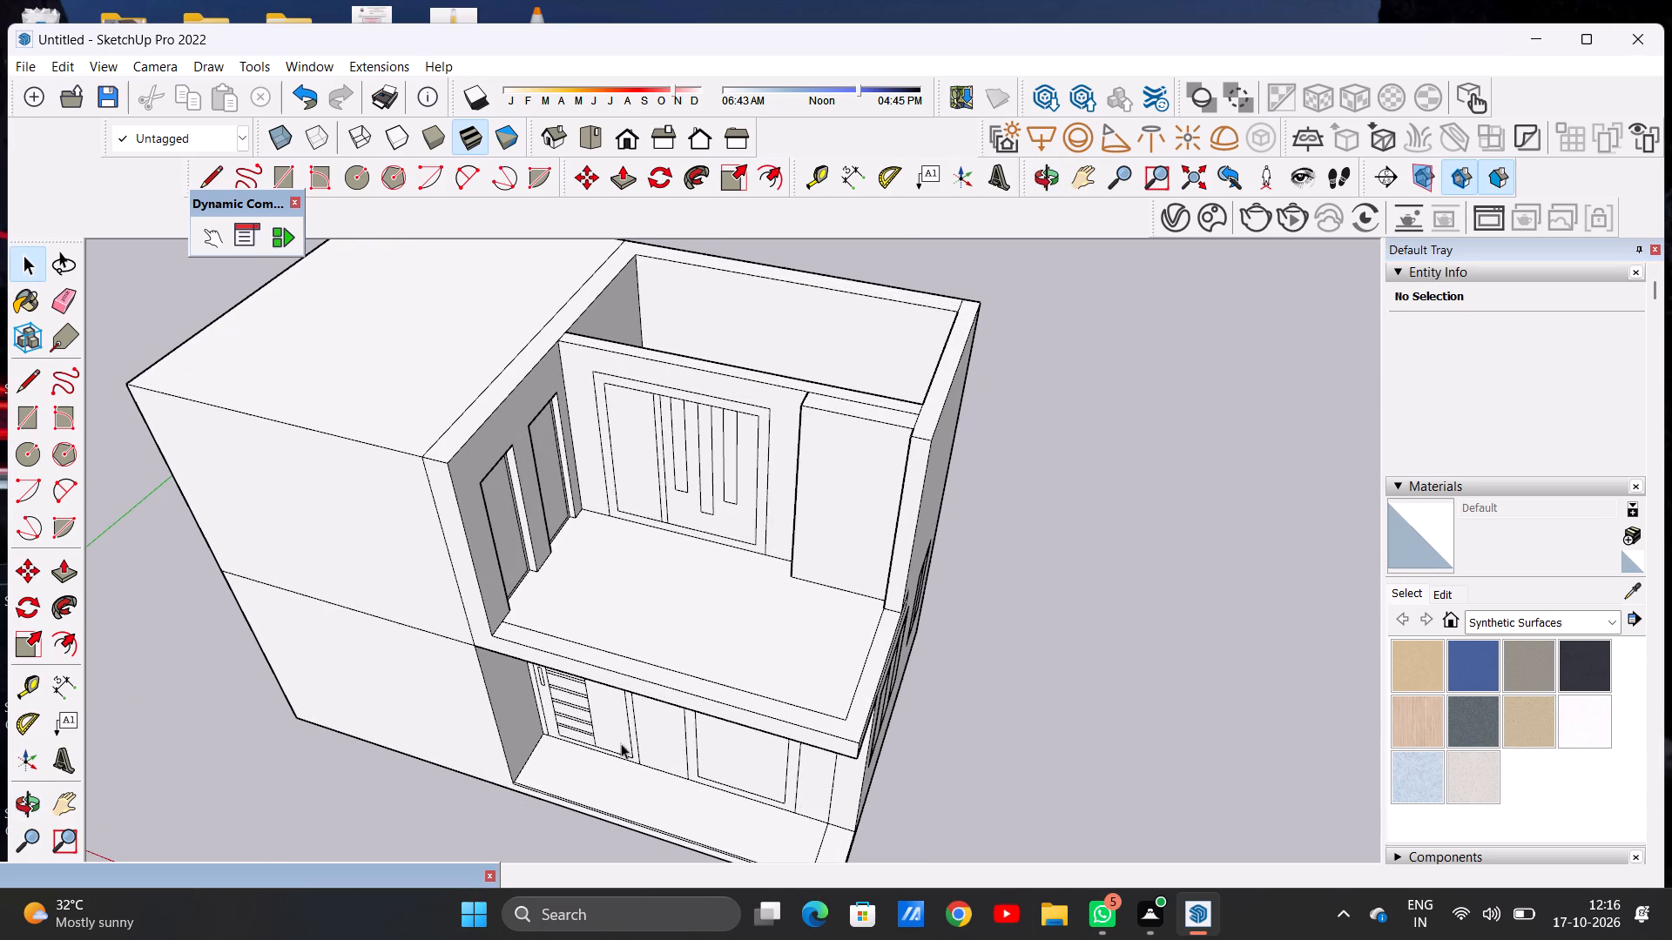
scroll(704, 577, down, 11)
scroll(758, 508, up, 6)
middle_drag(746, 549, 772, 451)
scroll(746, 549, up, 1)
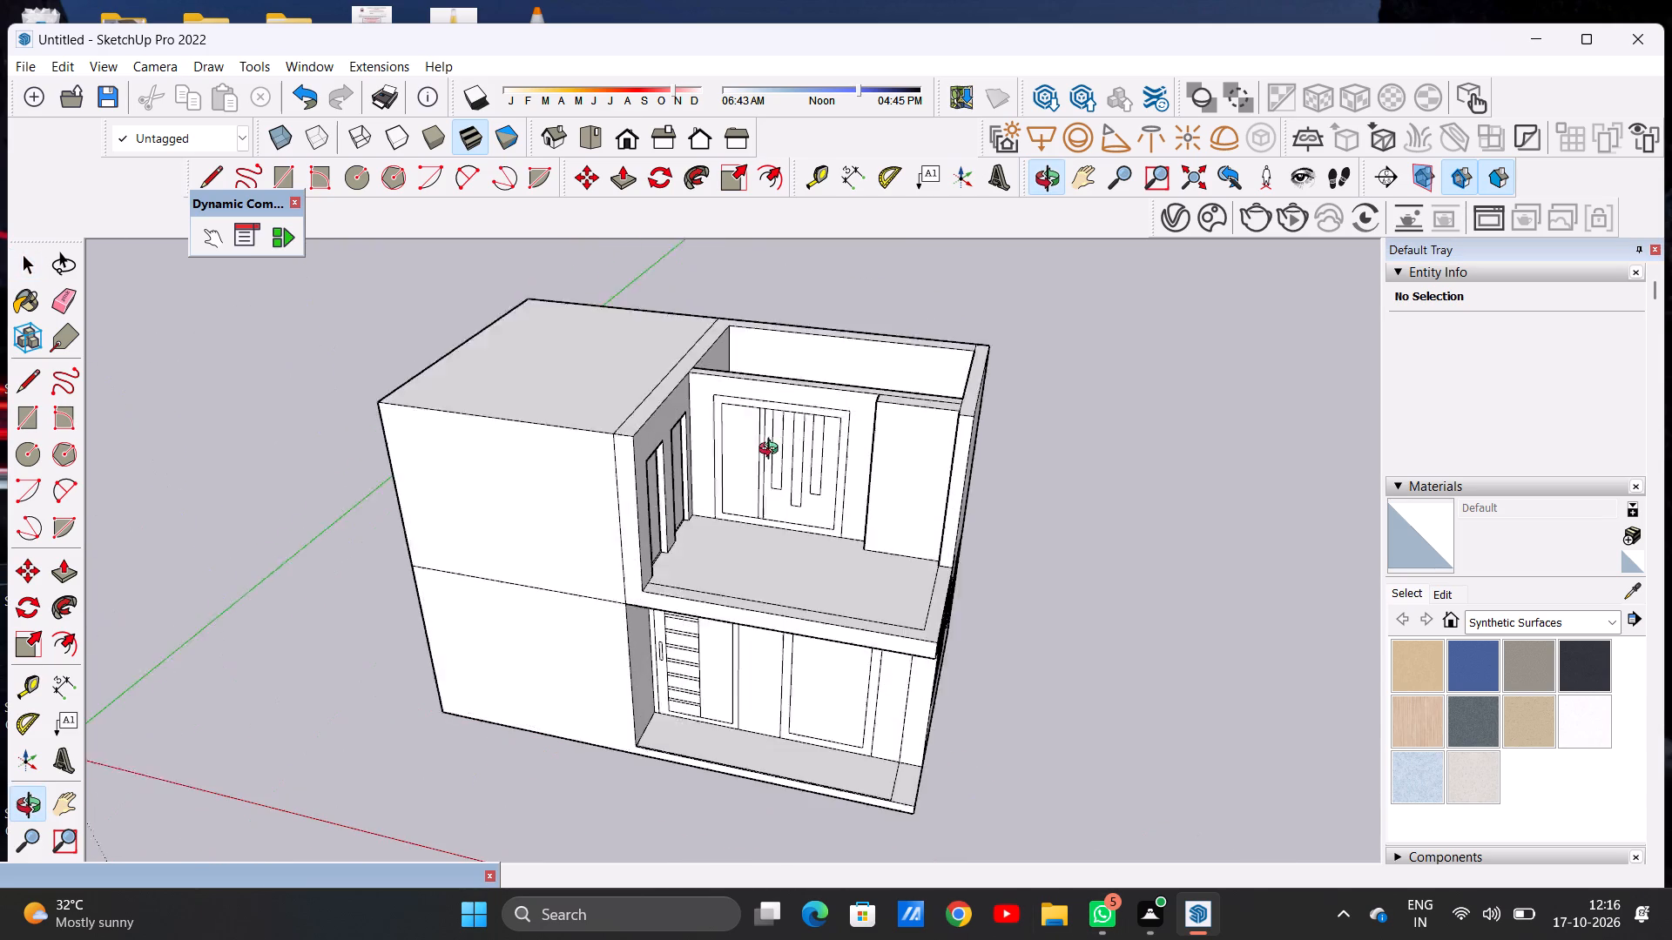
middle_drag(772, 451, 825, 467)
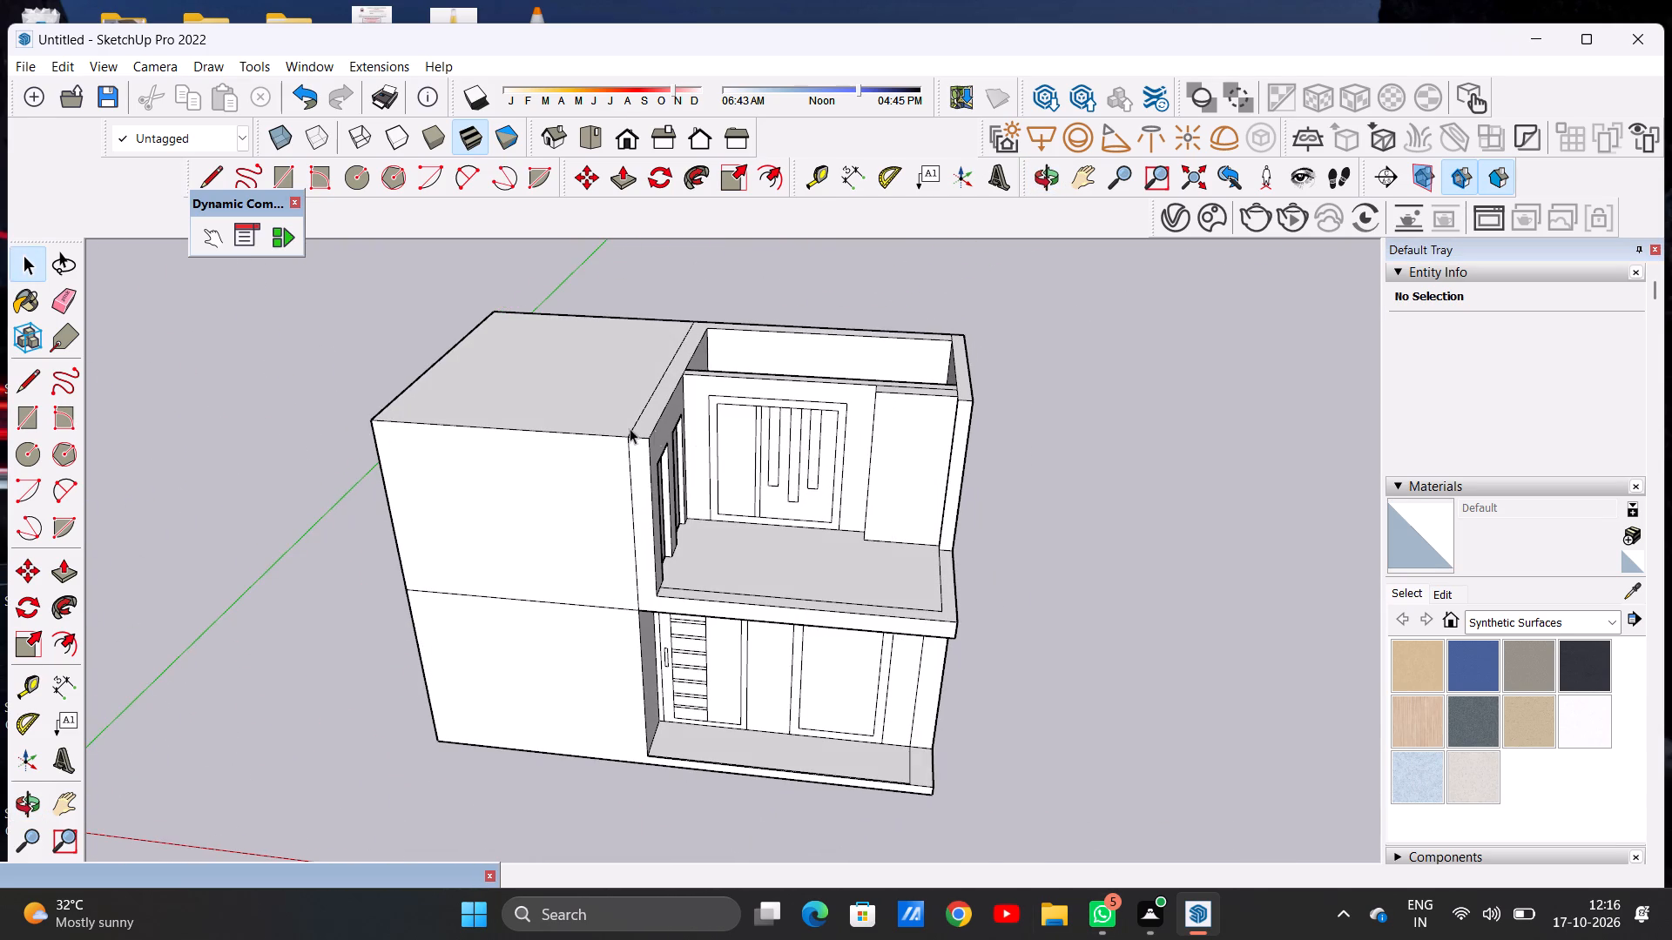
middle_drag(748, 431, 852, 443)
scroll(881, 373, up, 6)
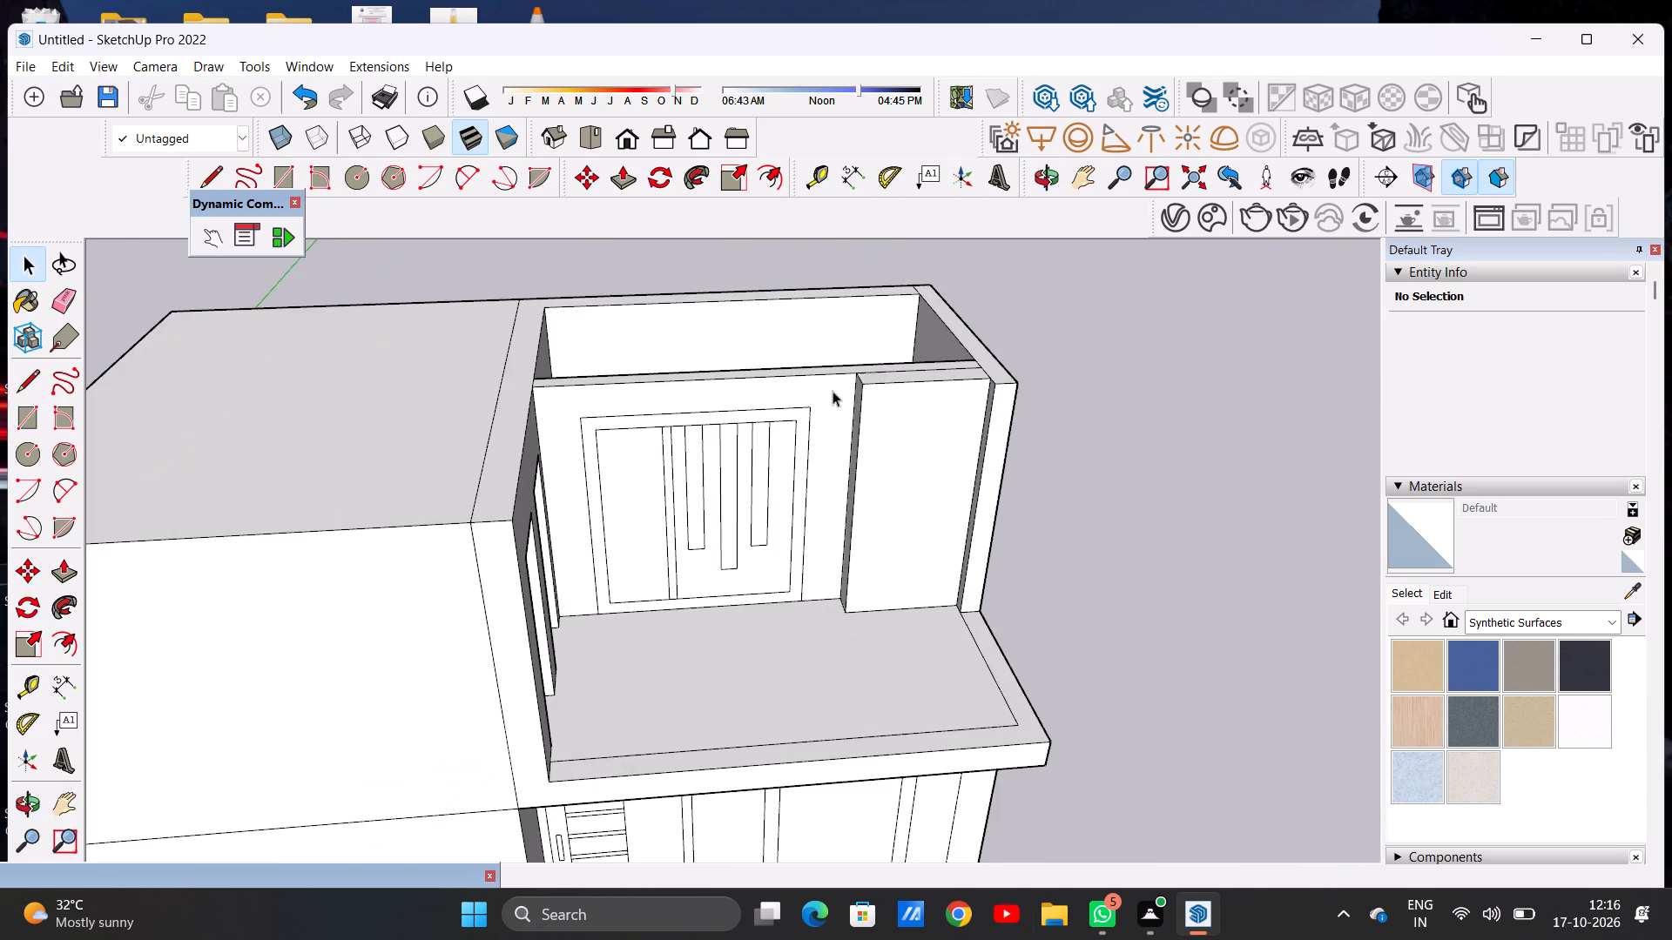
middle_drag(822, 421, 900, 372)
scroll(887, 371, up, 6)
middle_drag(992, 481, 771, 493)
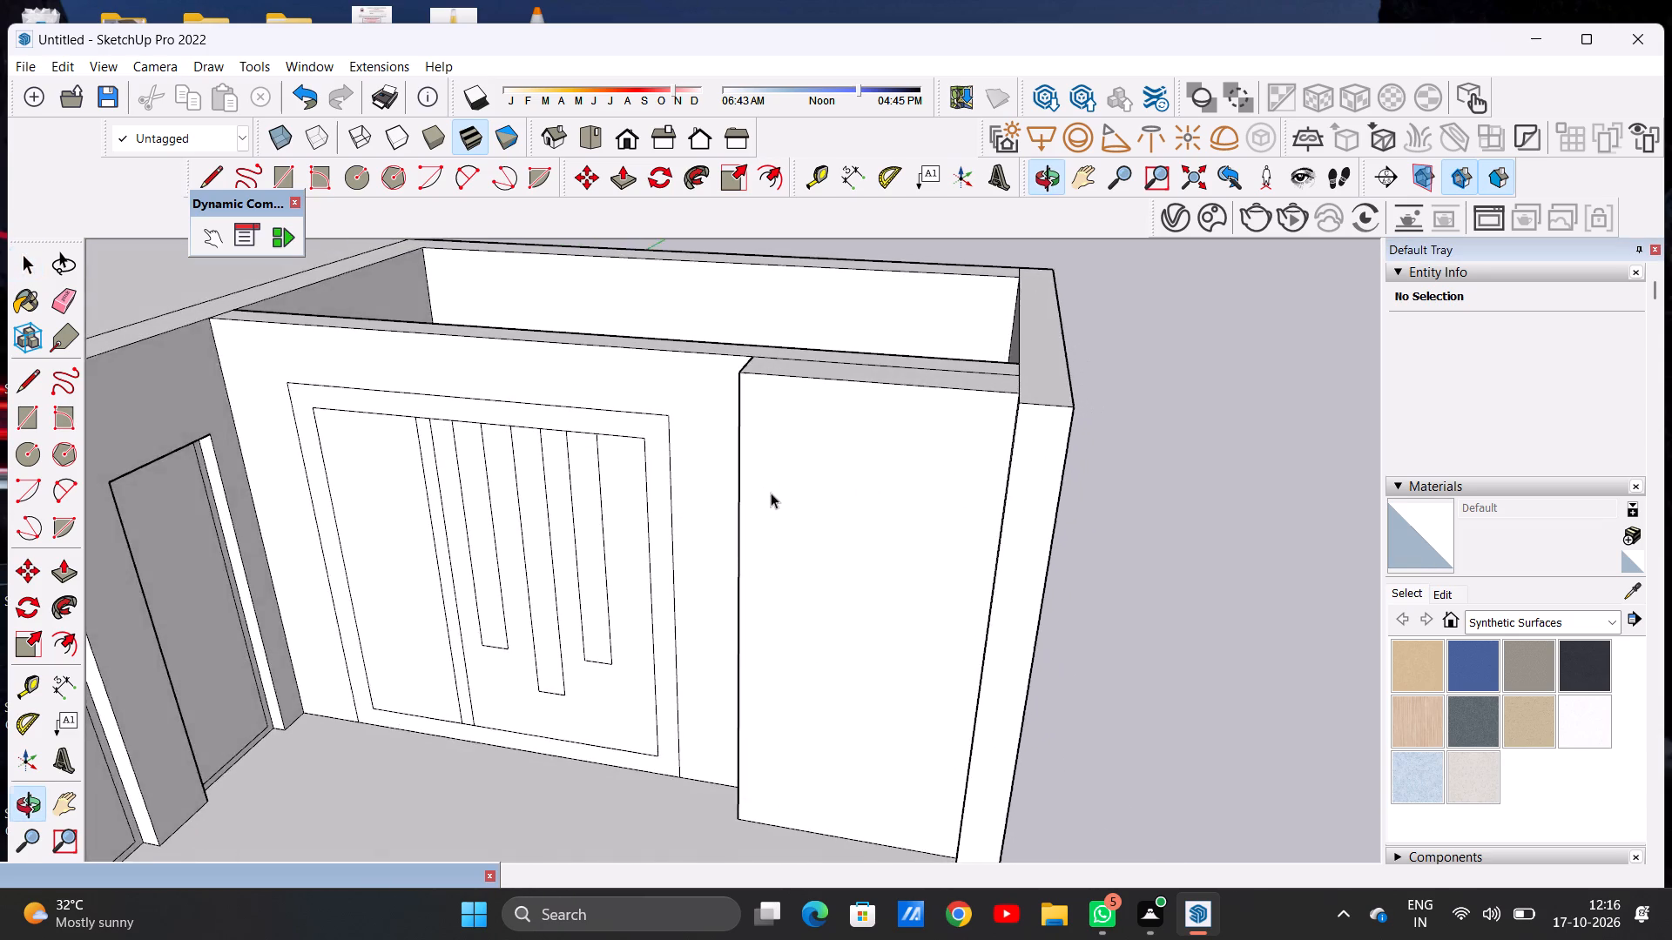
scroll(812, 503, down, 11)
scroll(826, 516, up, 1)
scroll(826, 516, down, 4)
scroll(764, 518, up, 5)
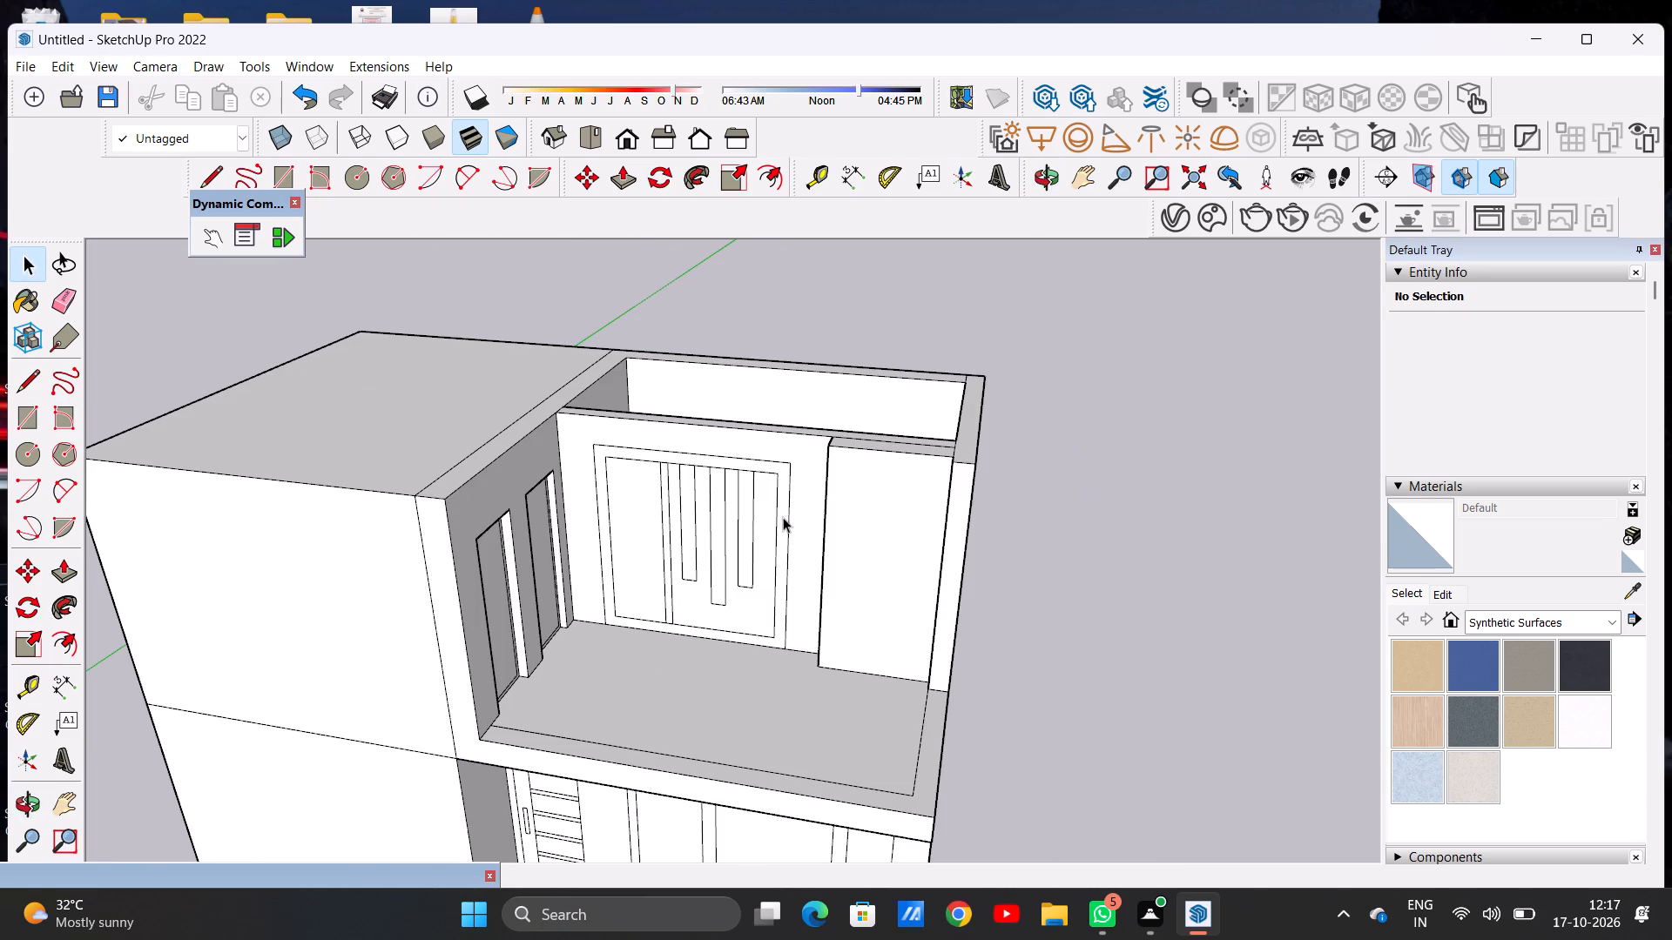
scroll(948, 559, down, 11)
scroll(777, 567, up, 6)
middle_drag(766, 601, 833, 502)
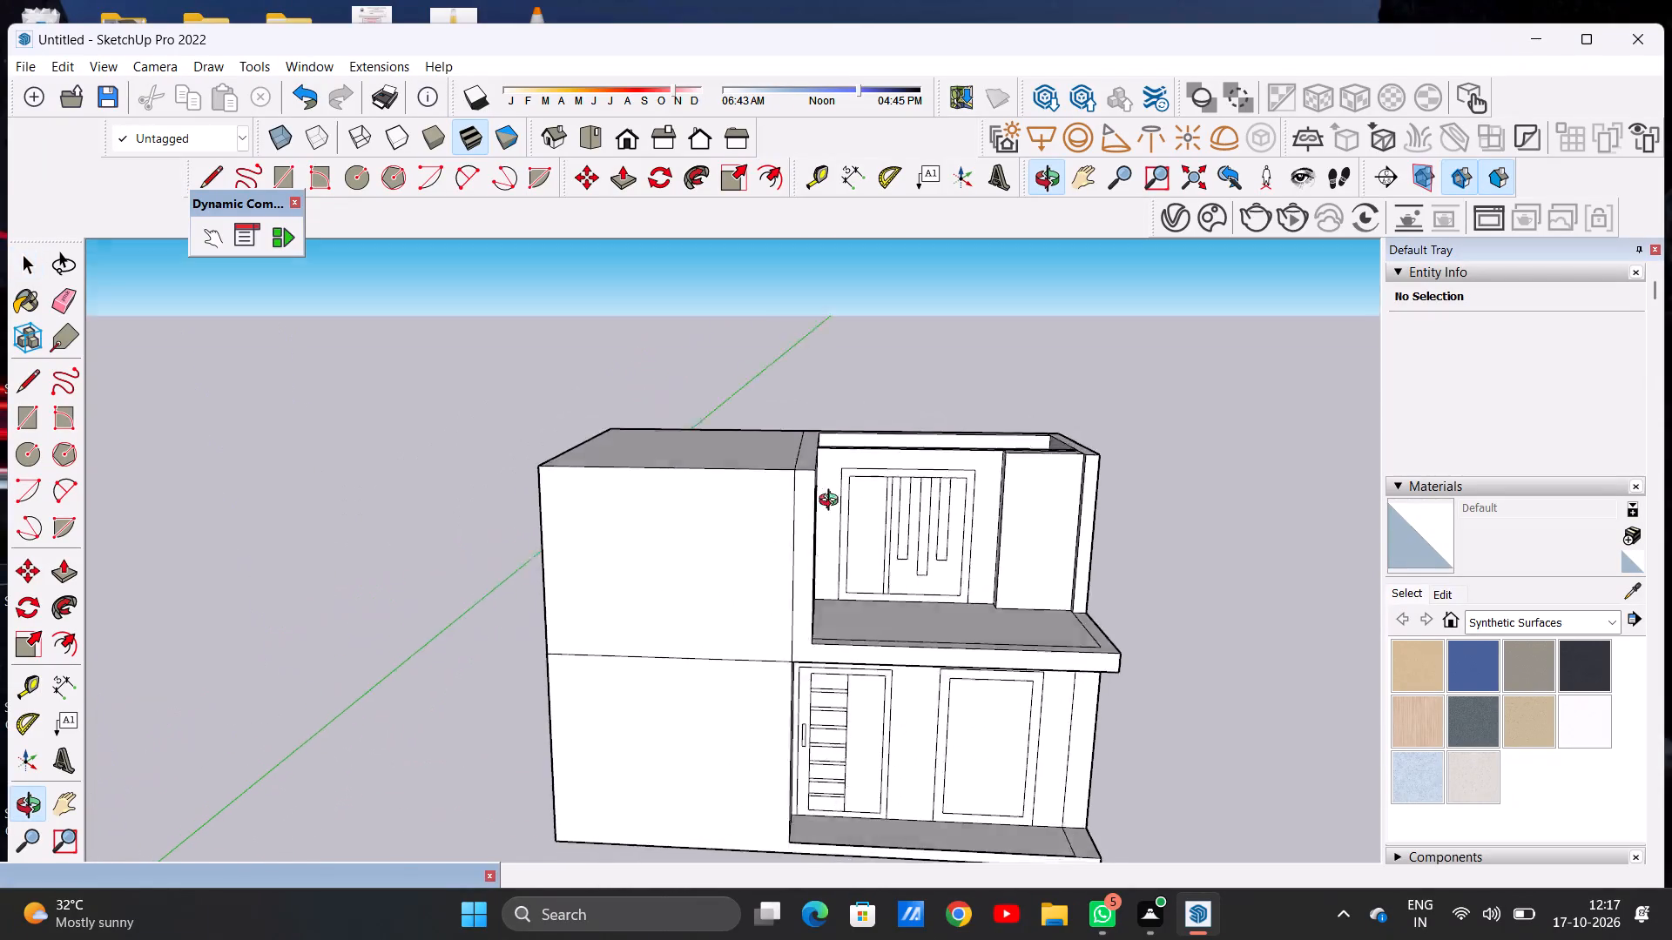
middle_drag(833, 502, 852, 468)
scroll(824, 542, up, 2)
middle_drag(909, 531, 901, 537)
scroll(821, 564, down, 6)
scroll(878, 574, up, 4)
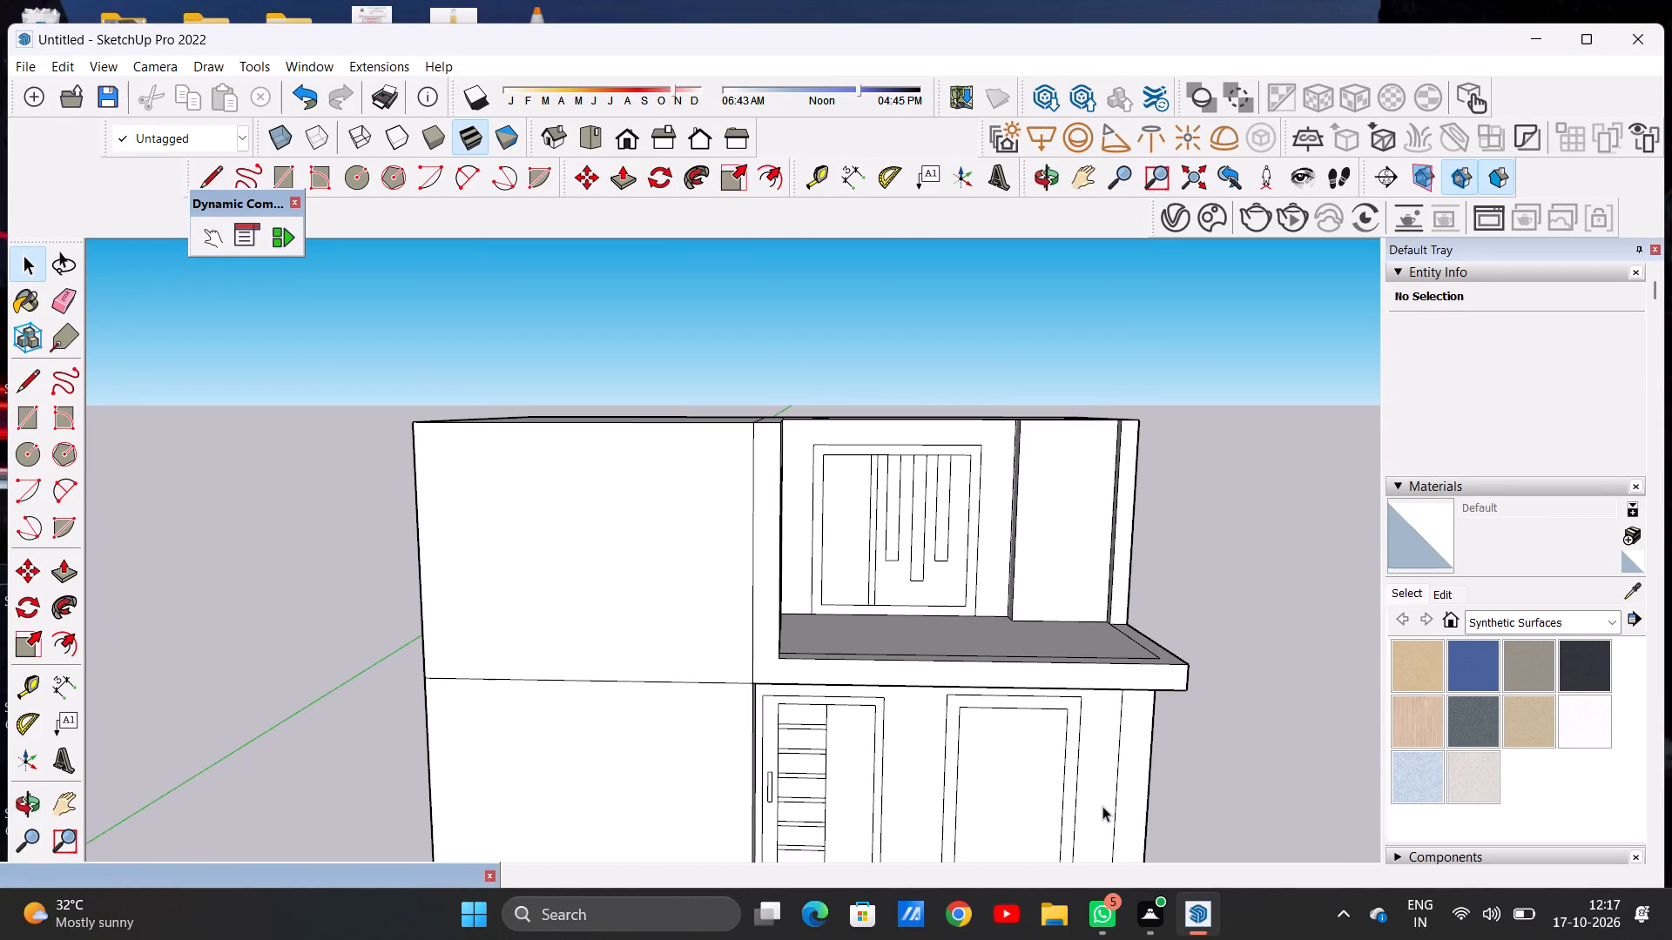
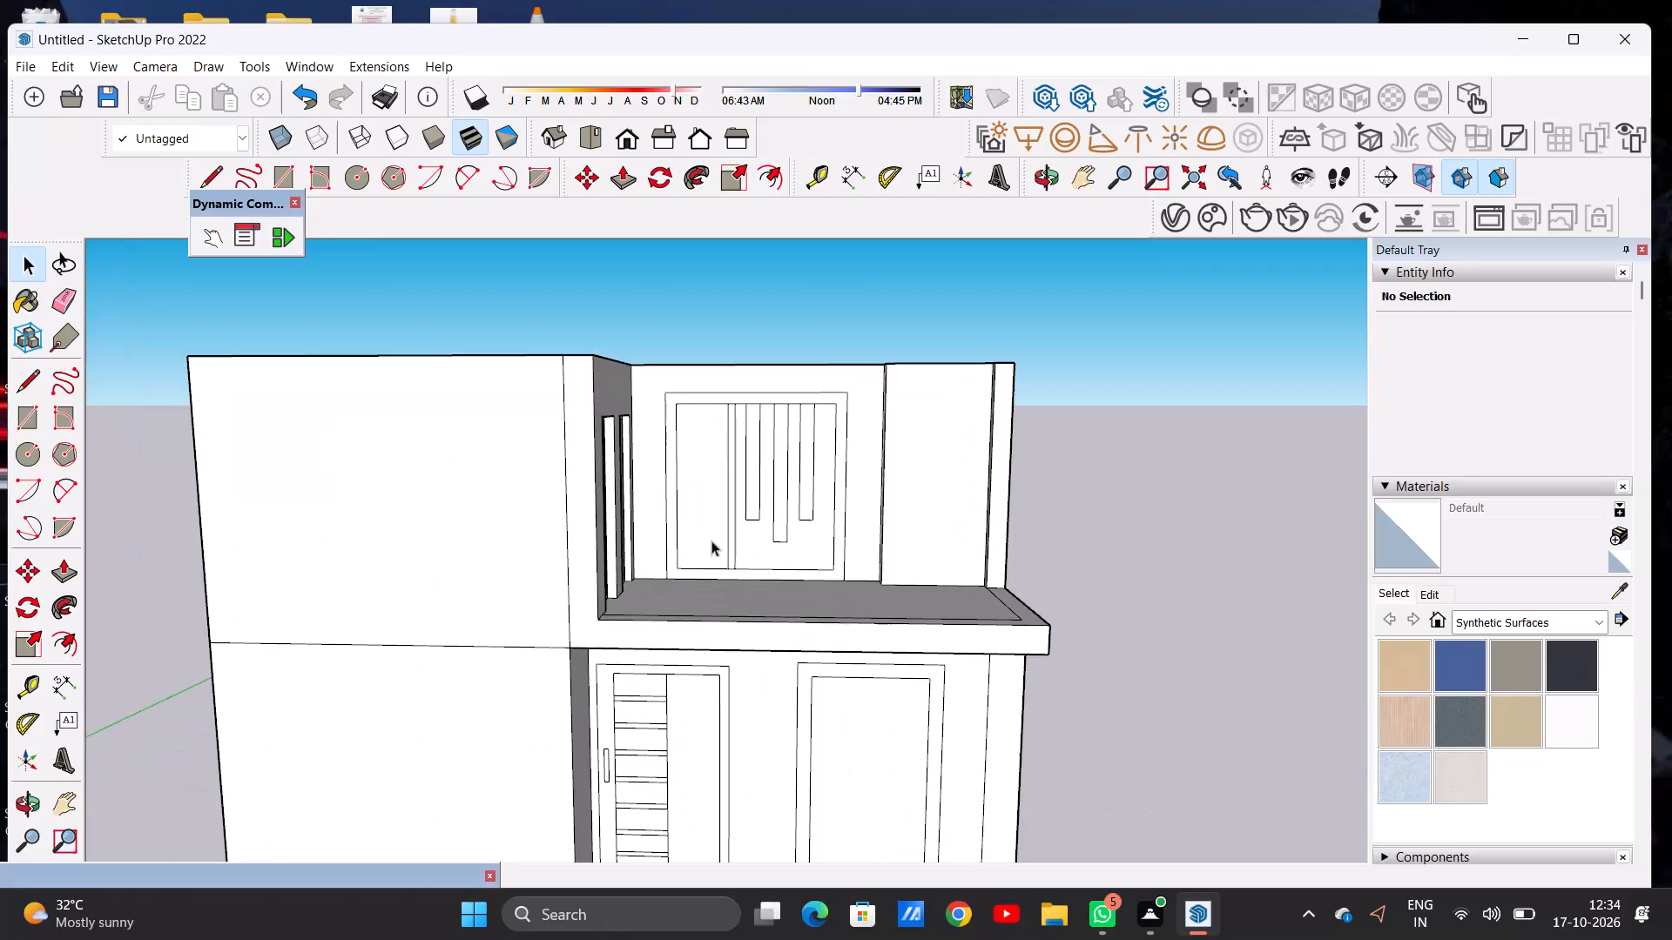
Draw two short lines across the upper balcony's border strip, one on each side of its outer front corner.
middle_drag(711, 540, 539, 577)
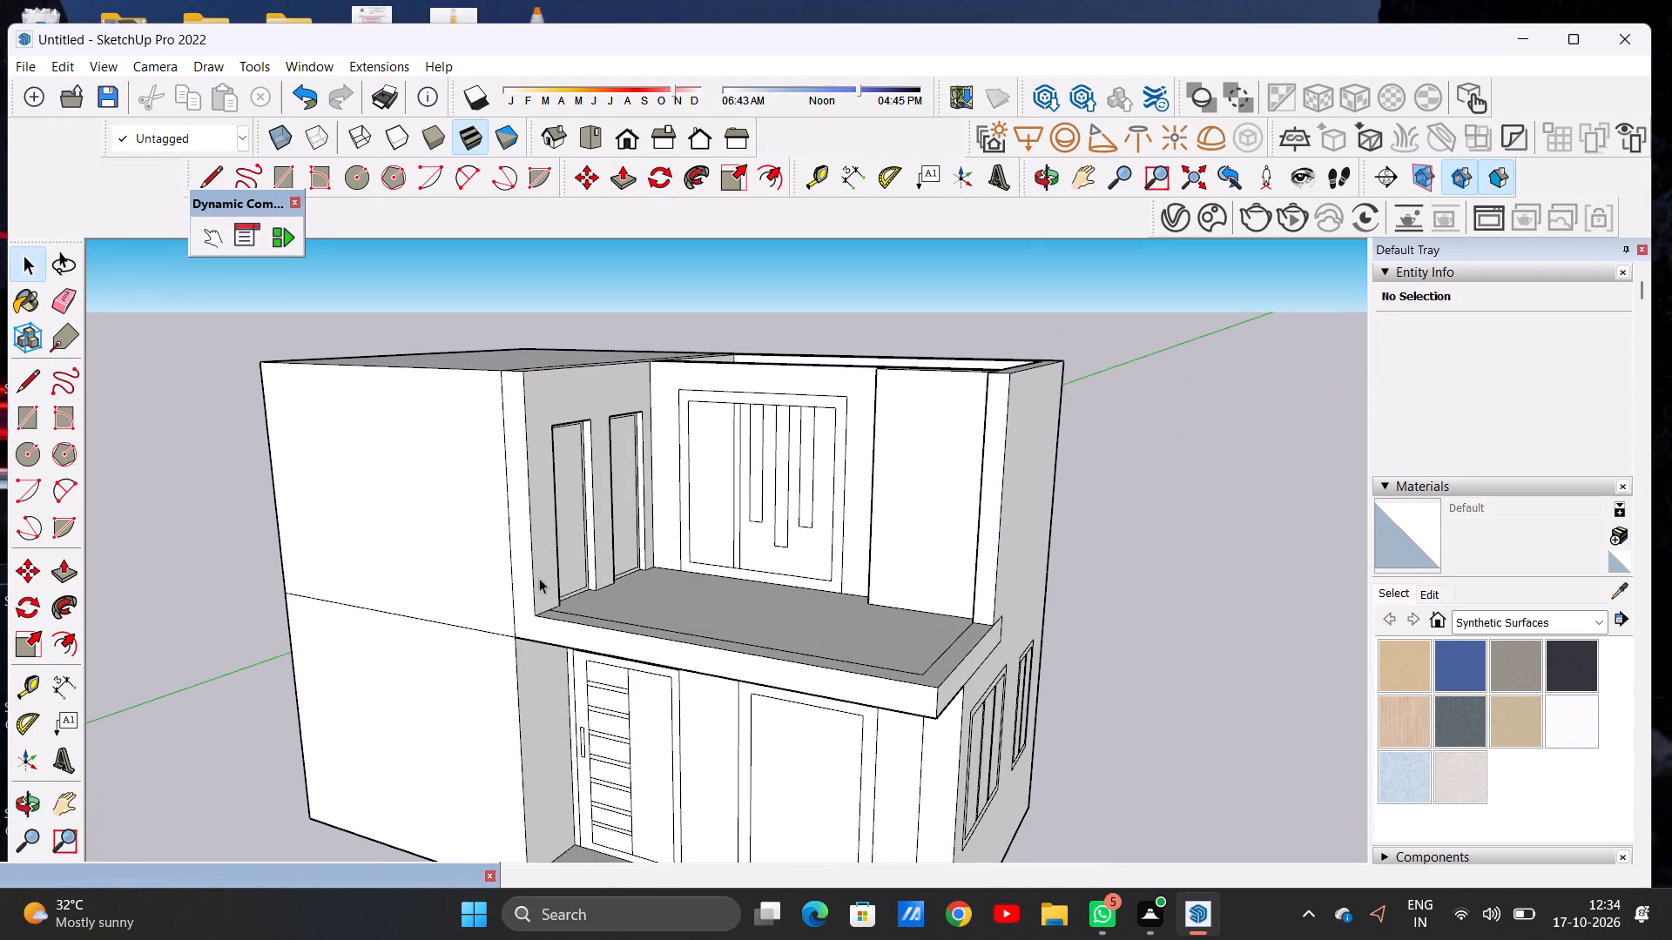
scroll(682, 578, down, 3)
scroll(647, 467, up, 5)
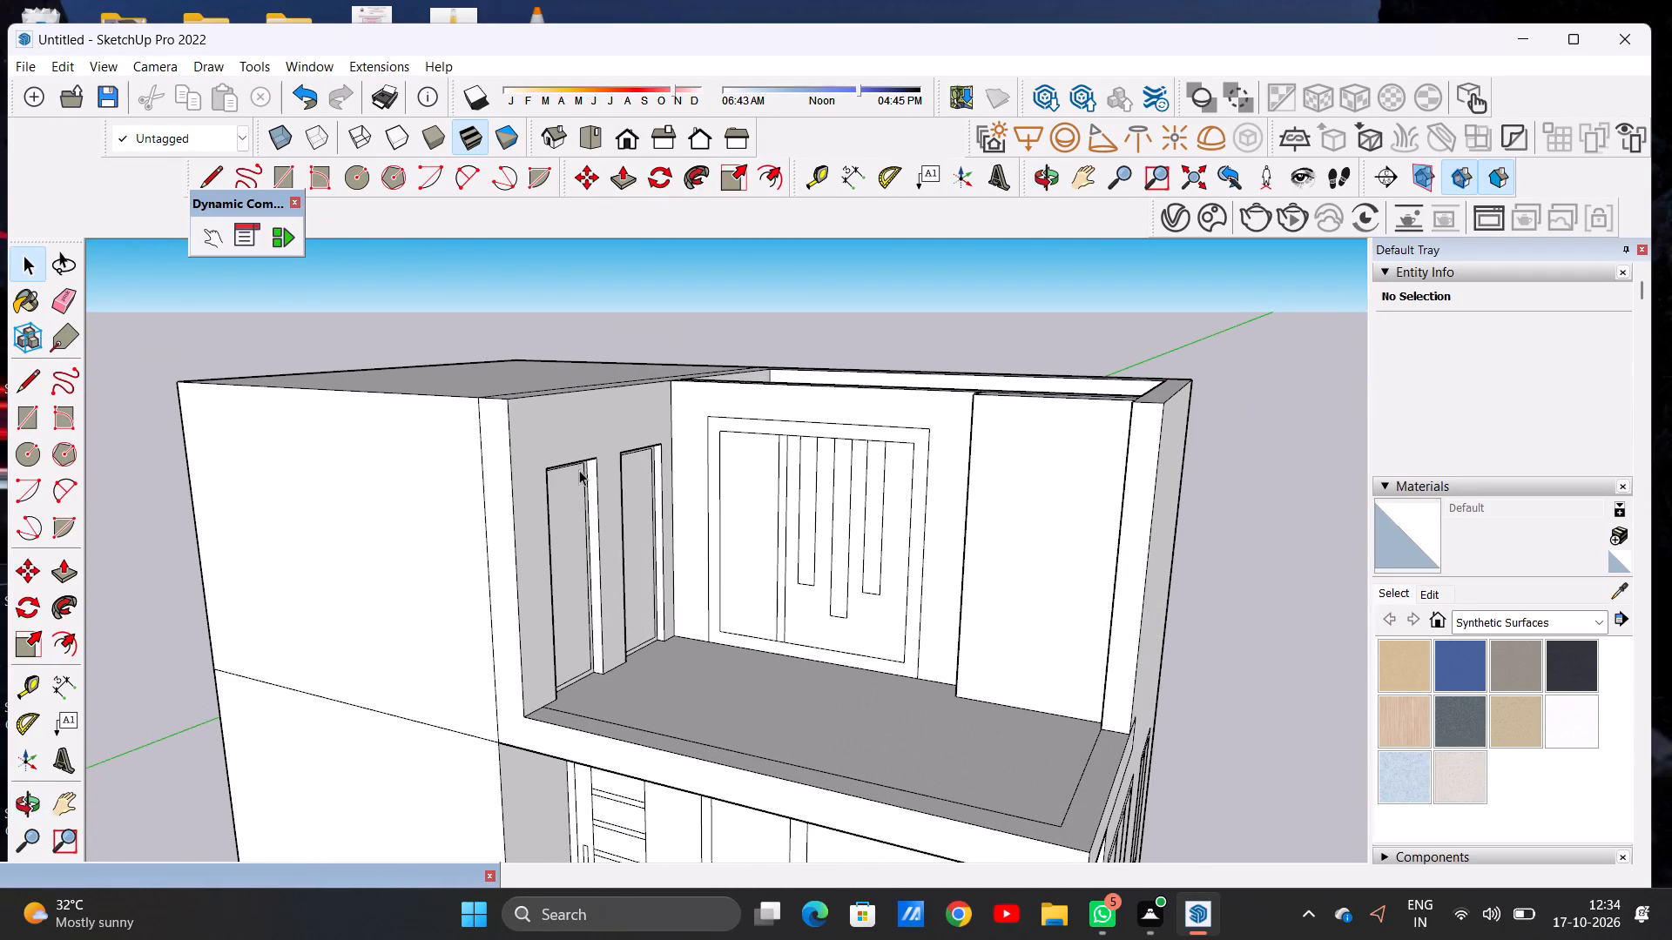
scroll(595, 487, down, 5)
middle_drag(609, 560, 691, 545)
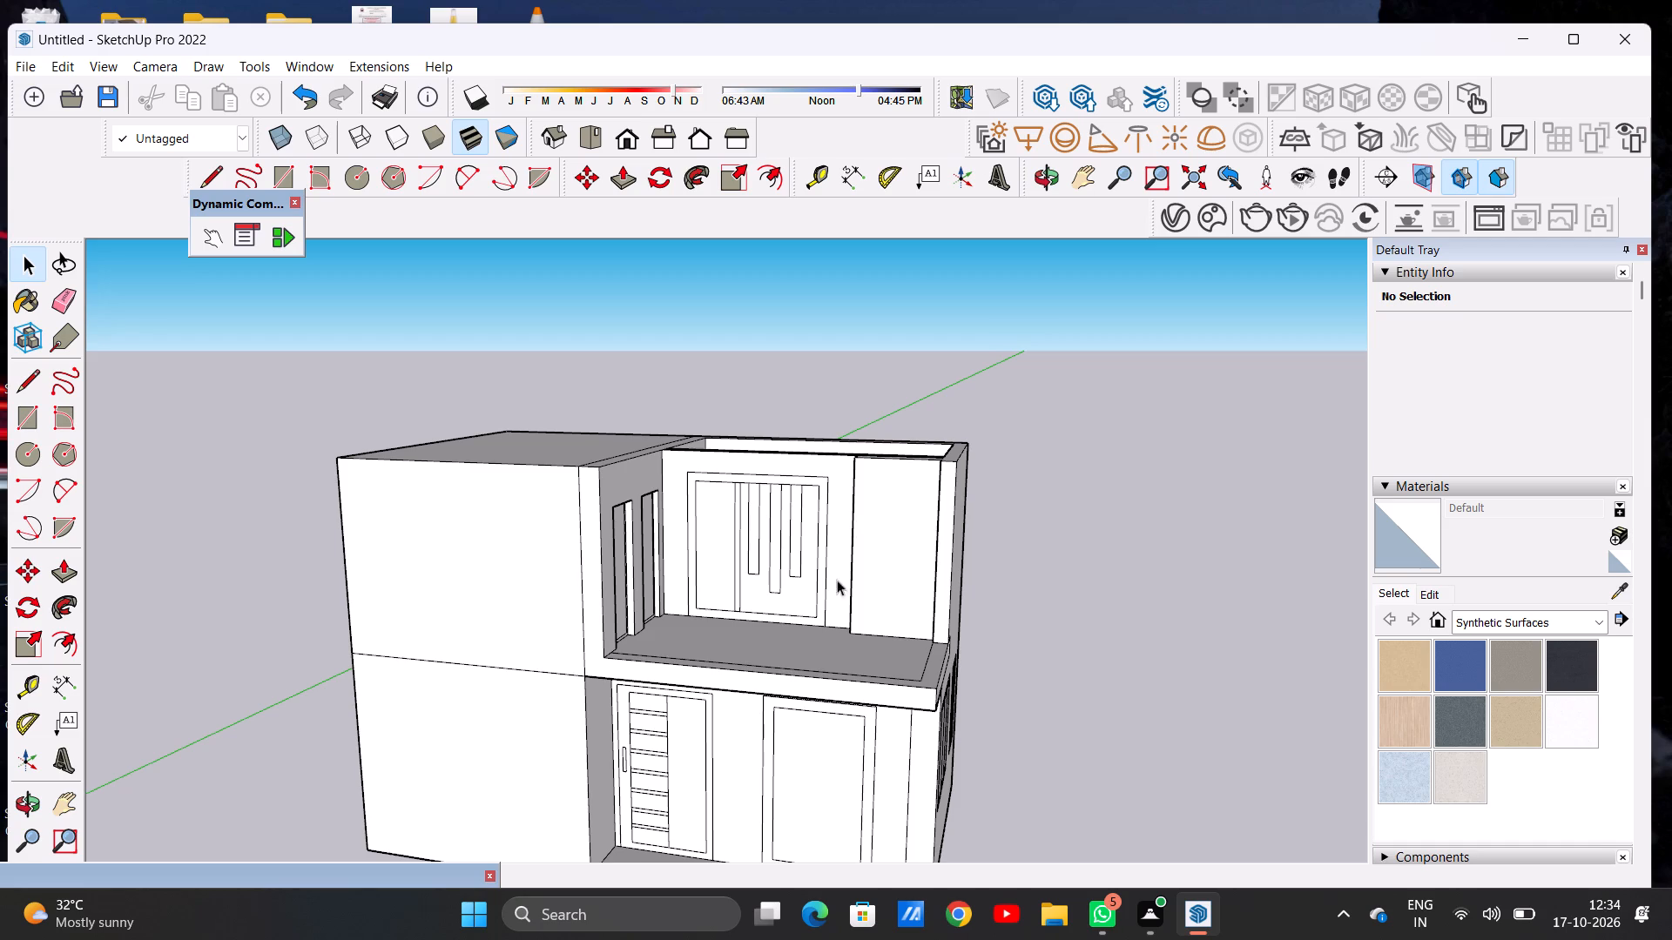
middle_drag(842, 610, 924, 762)
scroll(940, 728, up, 5)
scroll(940, 729, down, 4)
middle_drag(959, 722, 906, 718)
scroll(914, 721, up, 2)
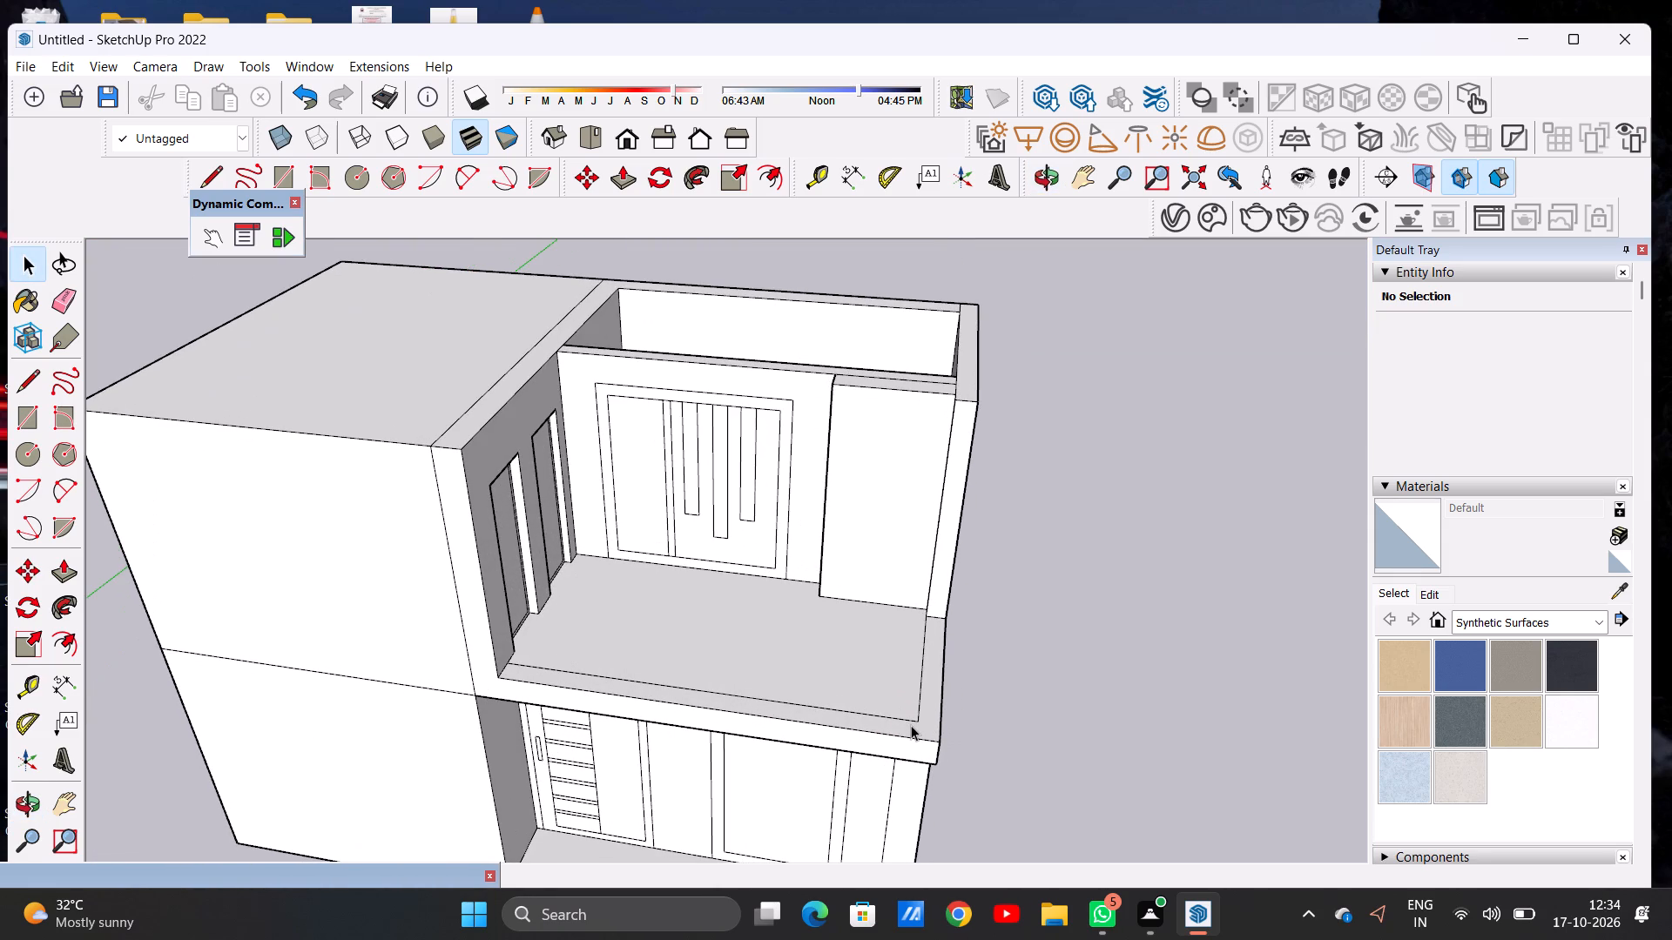
scroll(988, 728, up, 4)
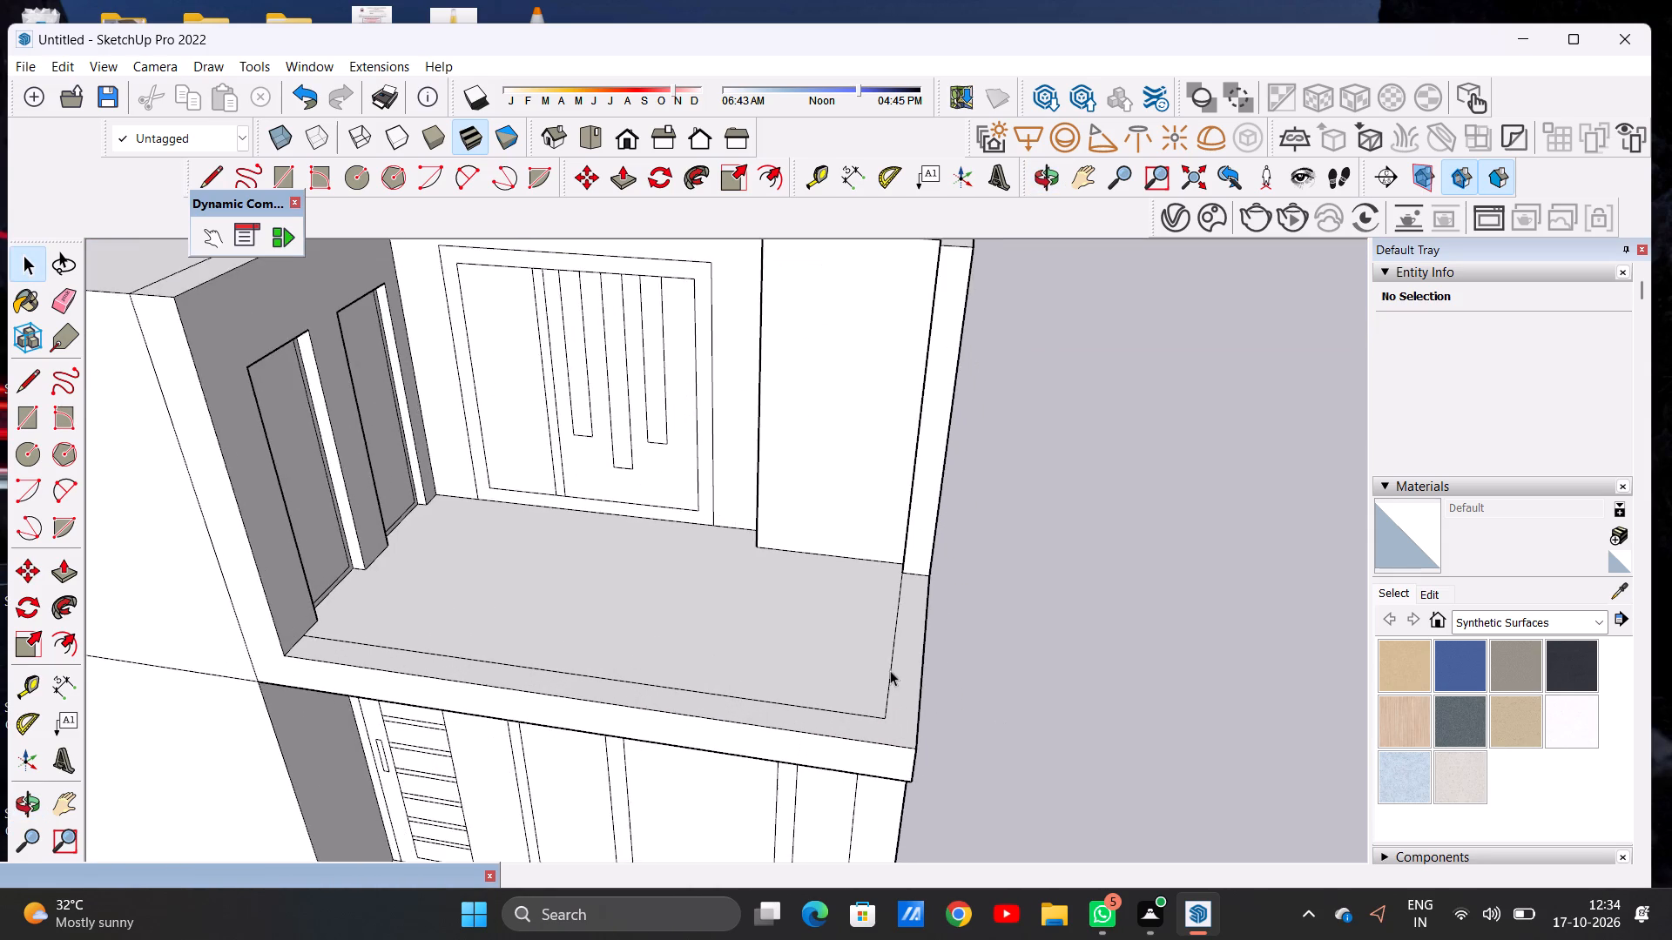
middle_drag(887, 671, 866, 802)
scroll(853, 809, up, 2)
key(l)
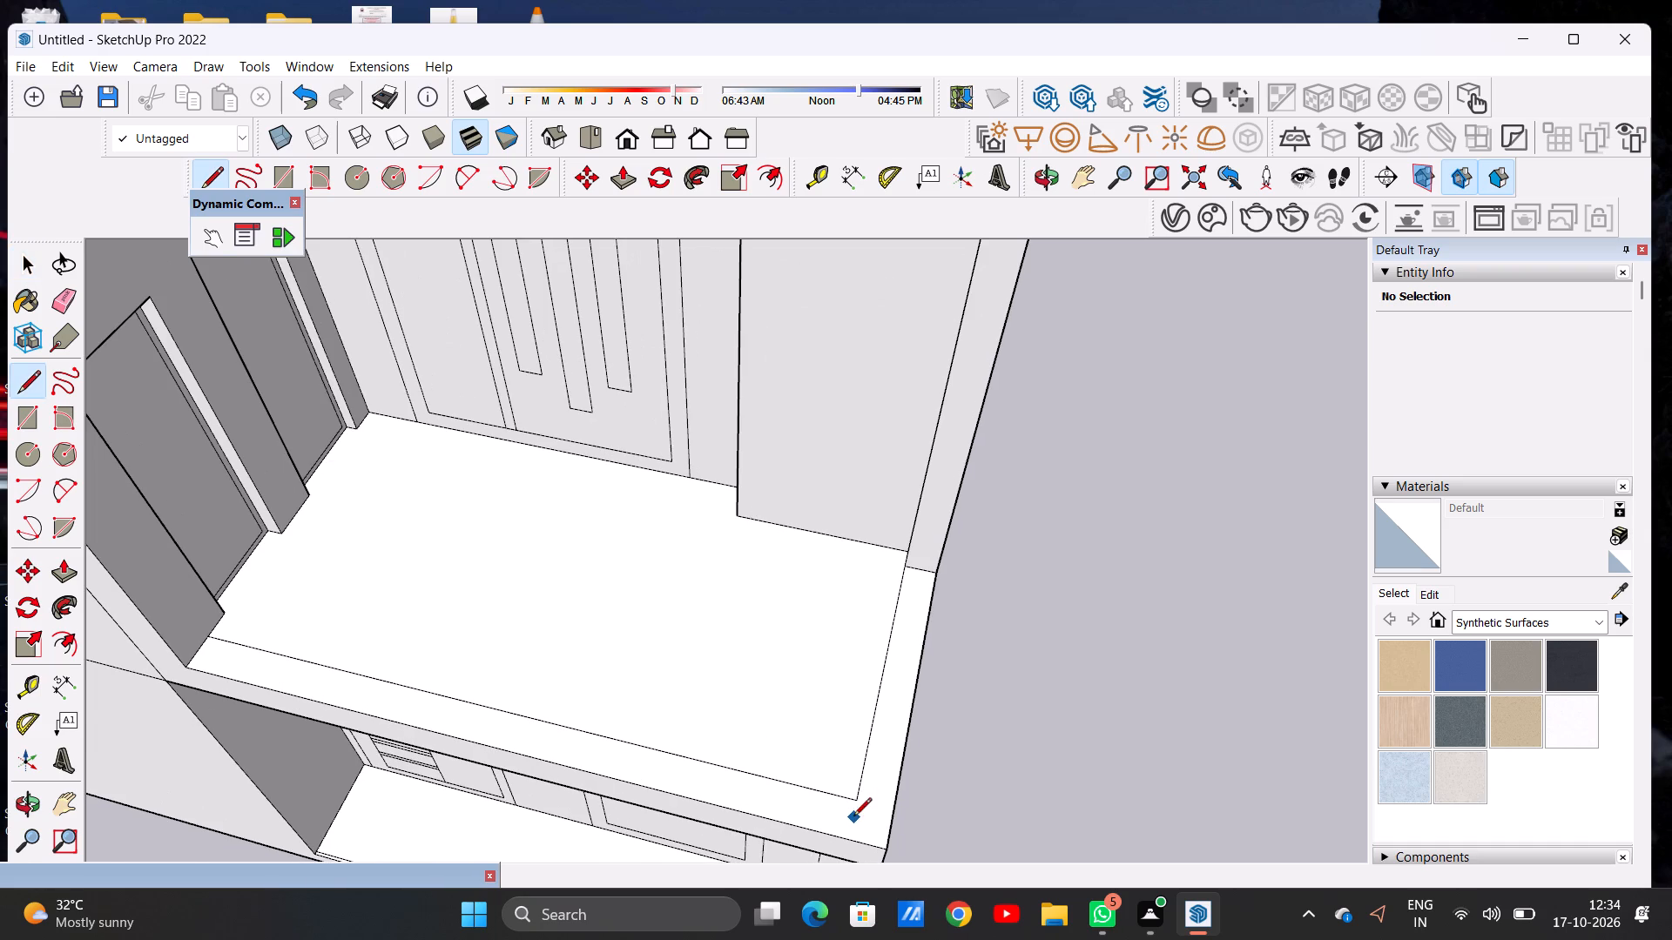
scroll(853, 817, up, 4)
click(813, 779)
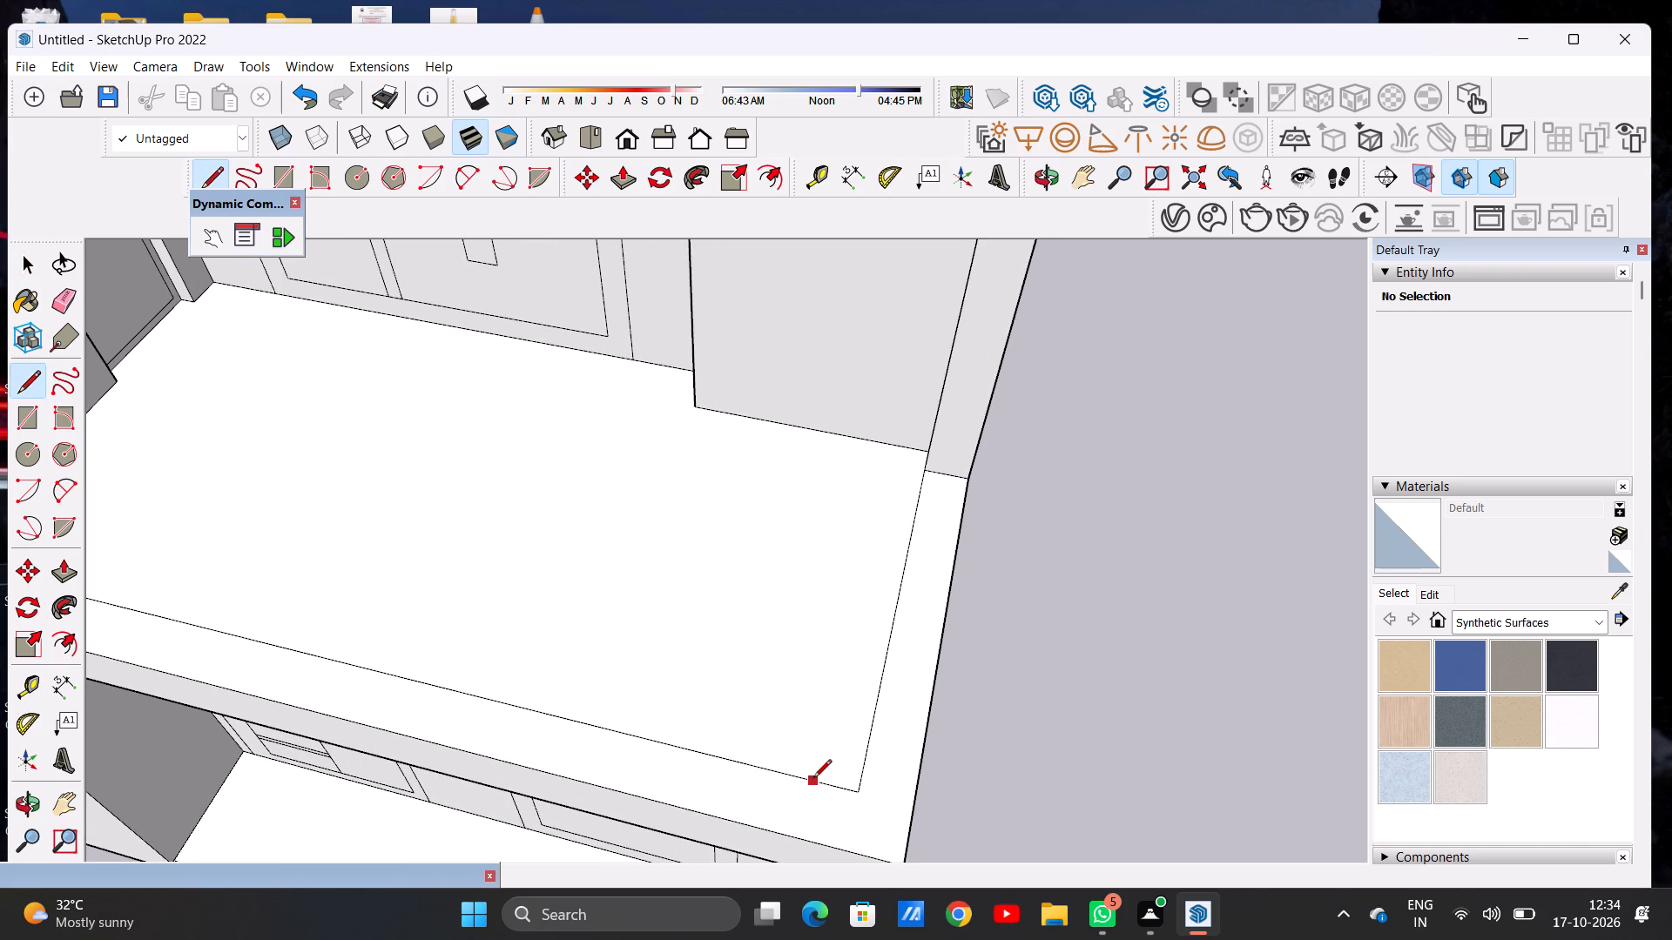
click(791, 836)
click(864, 760)
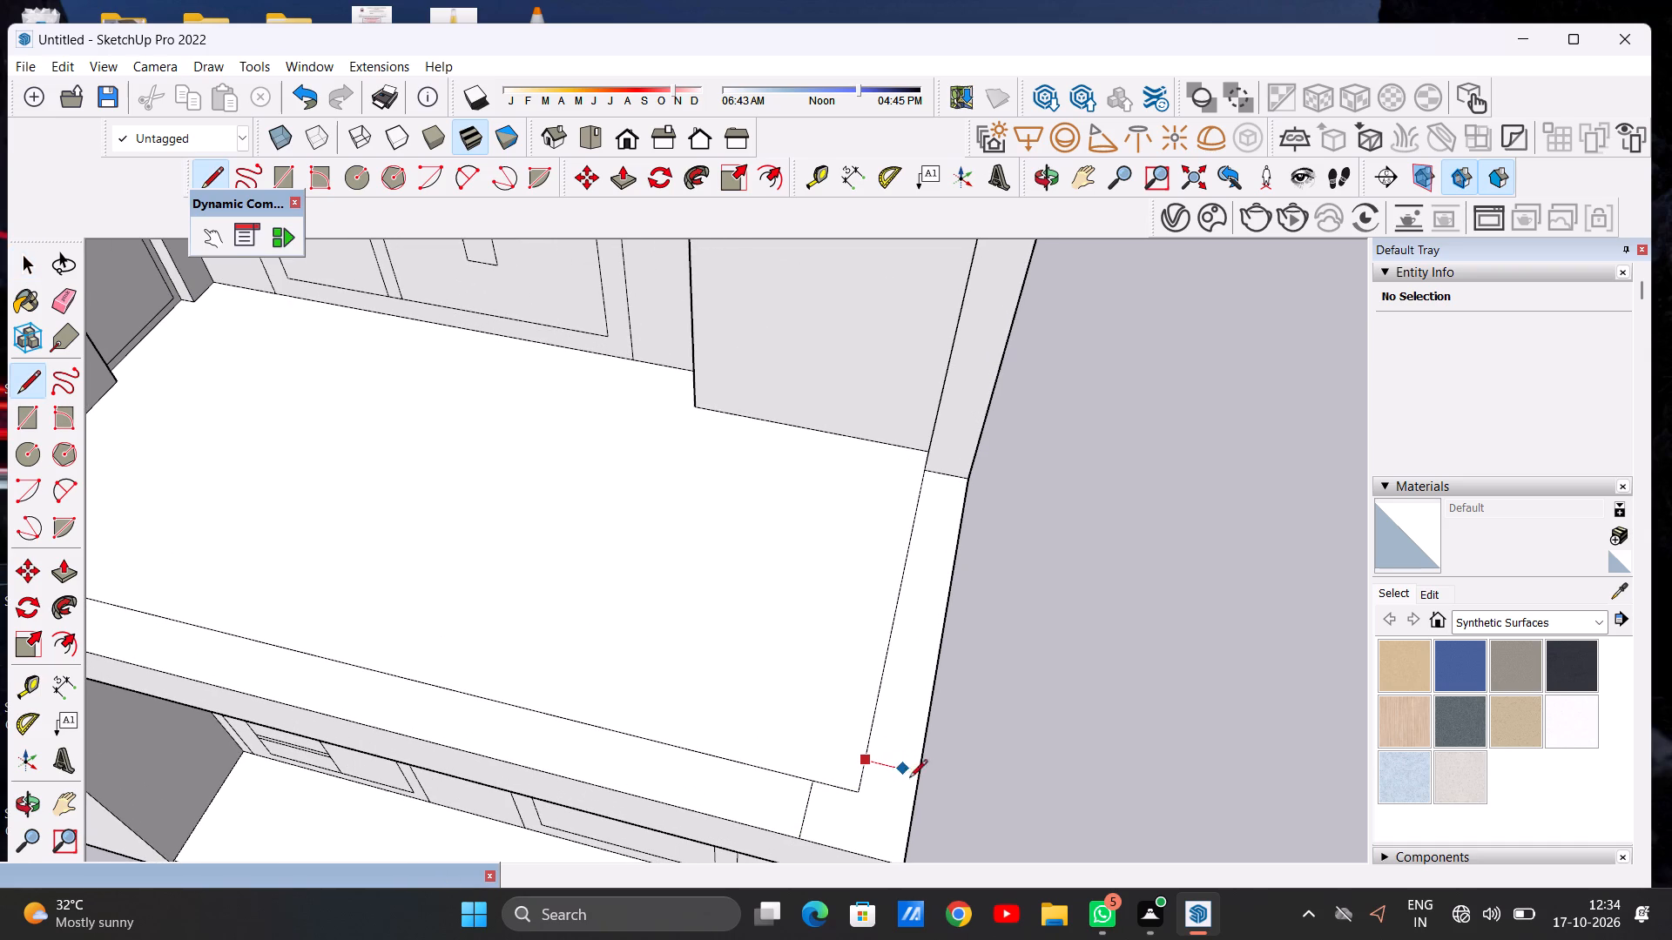
click(918, 780)
key(space)
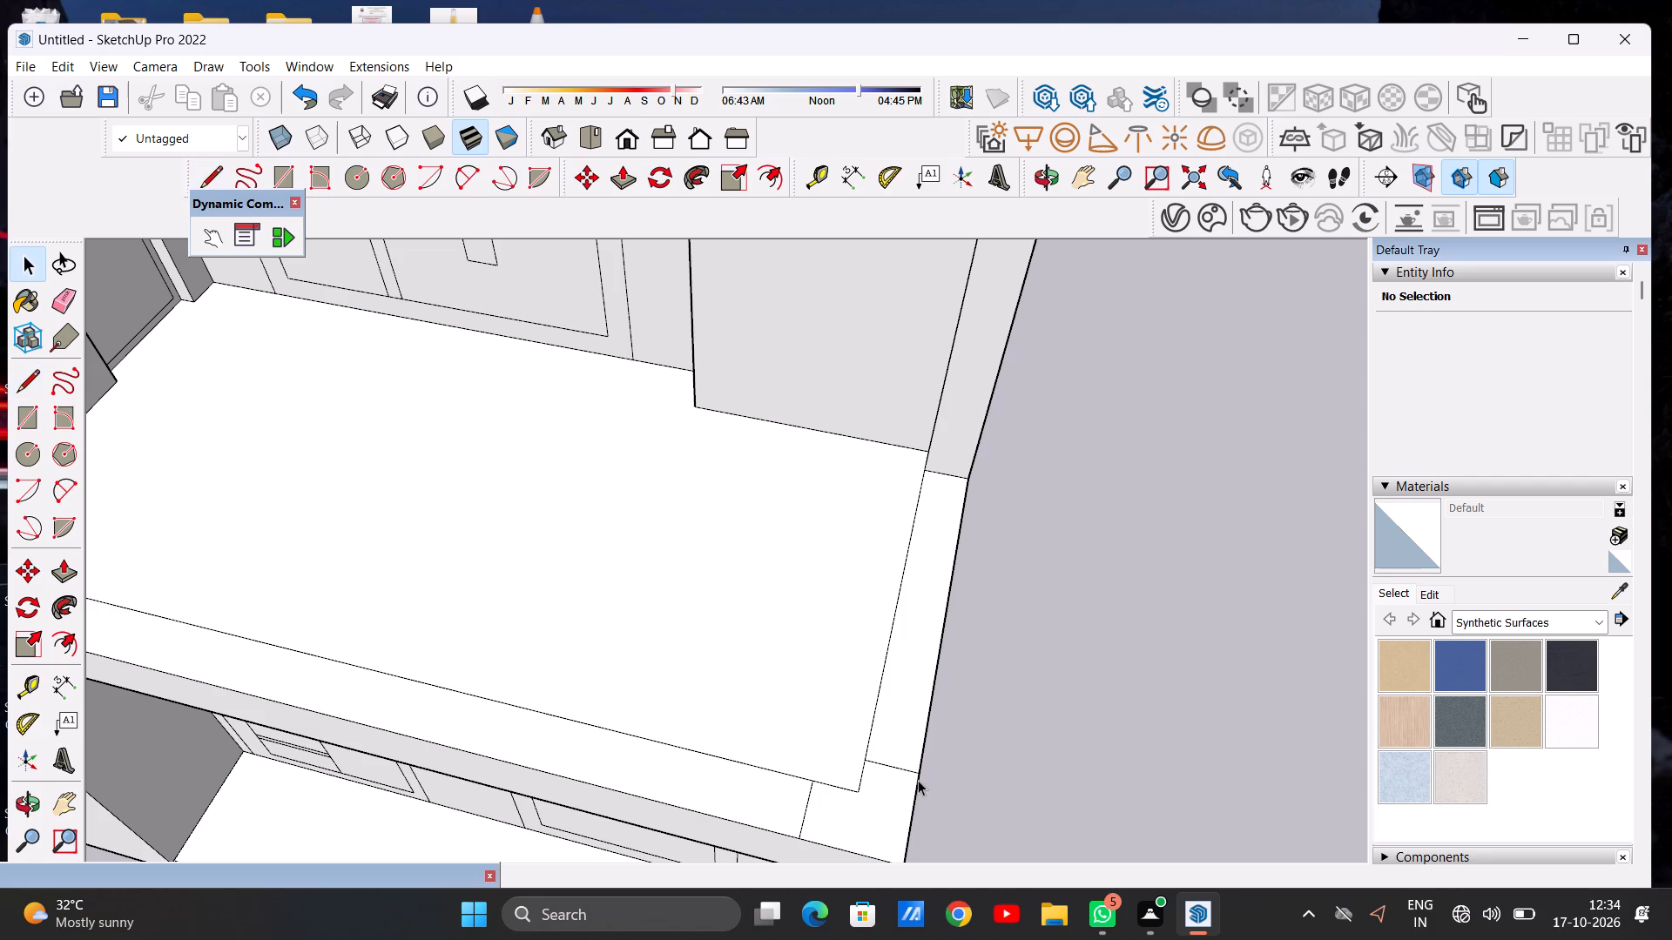
Examine the balcony floor, its border strip and both front corners from several angles and distances.
scroll(841, 792, down, 16)
scroll(862, 805, up, 5)
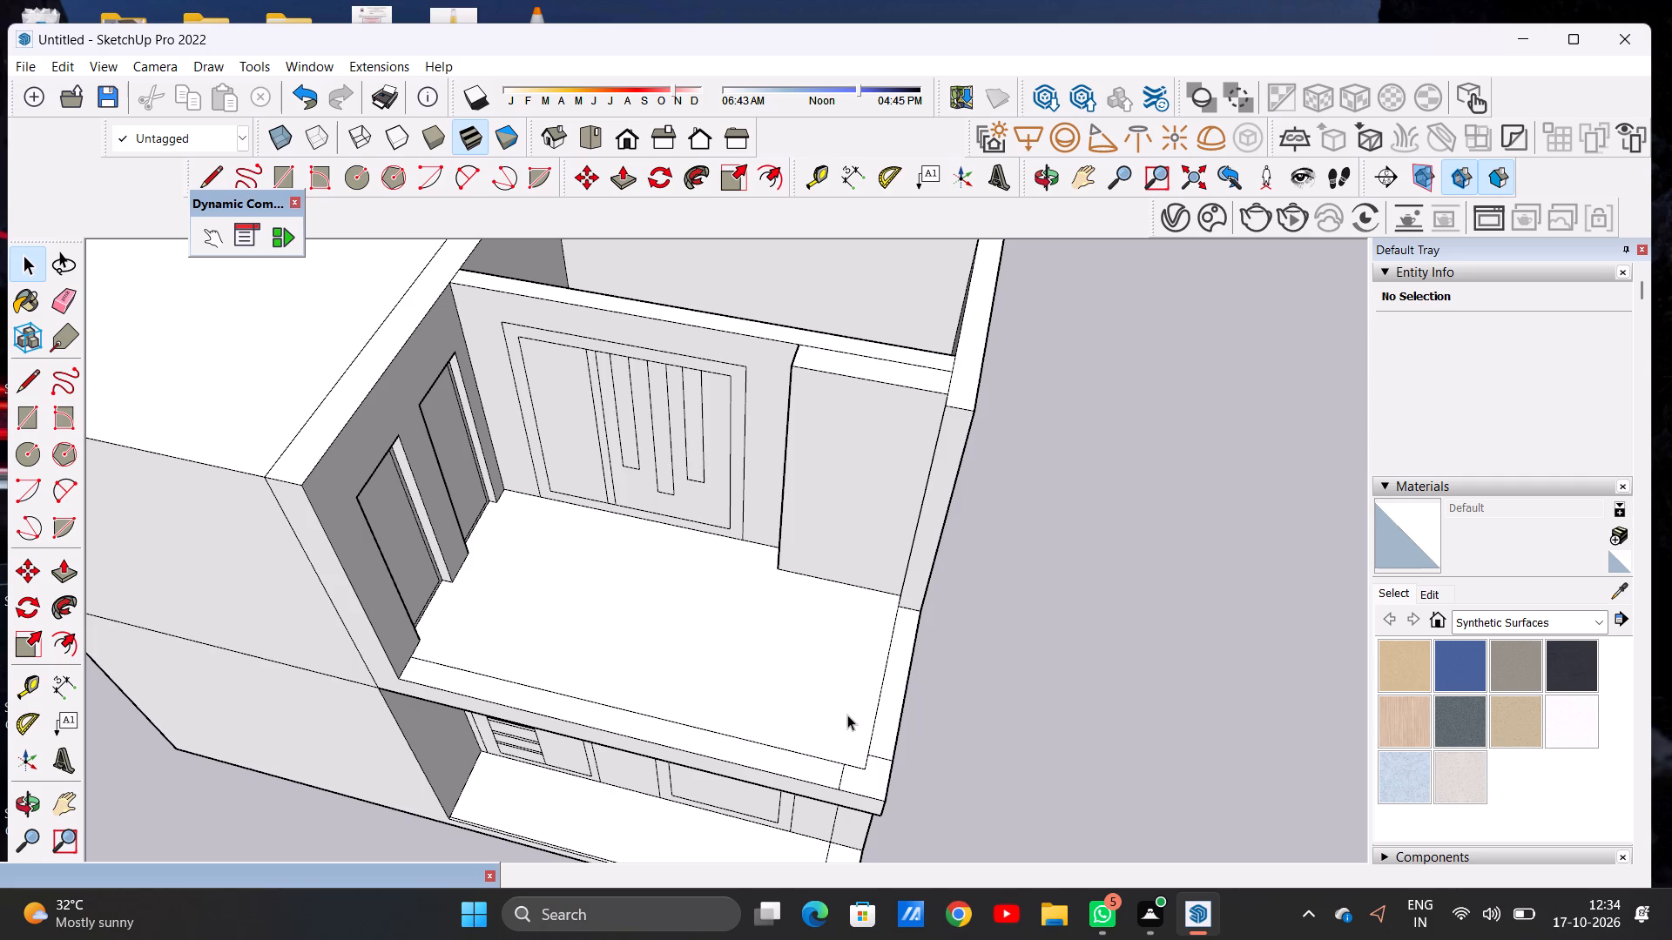
scroll(826, 720, down, 5)
scroll(839, 685, up, 5)
scroll(846, 713, down, 6)
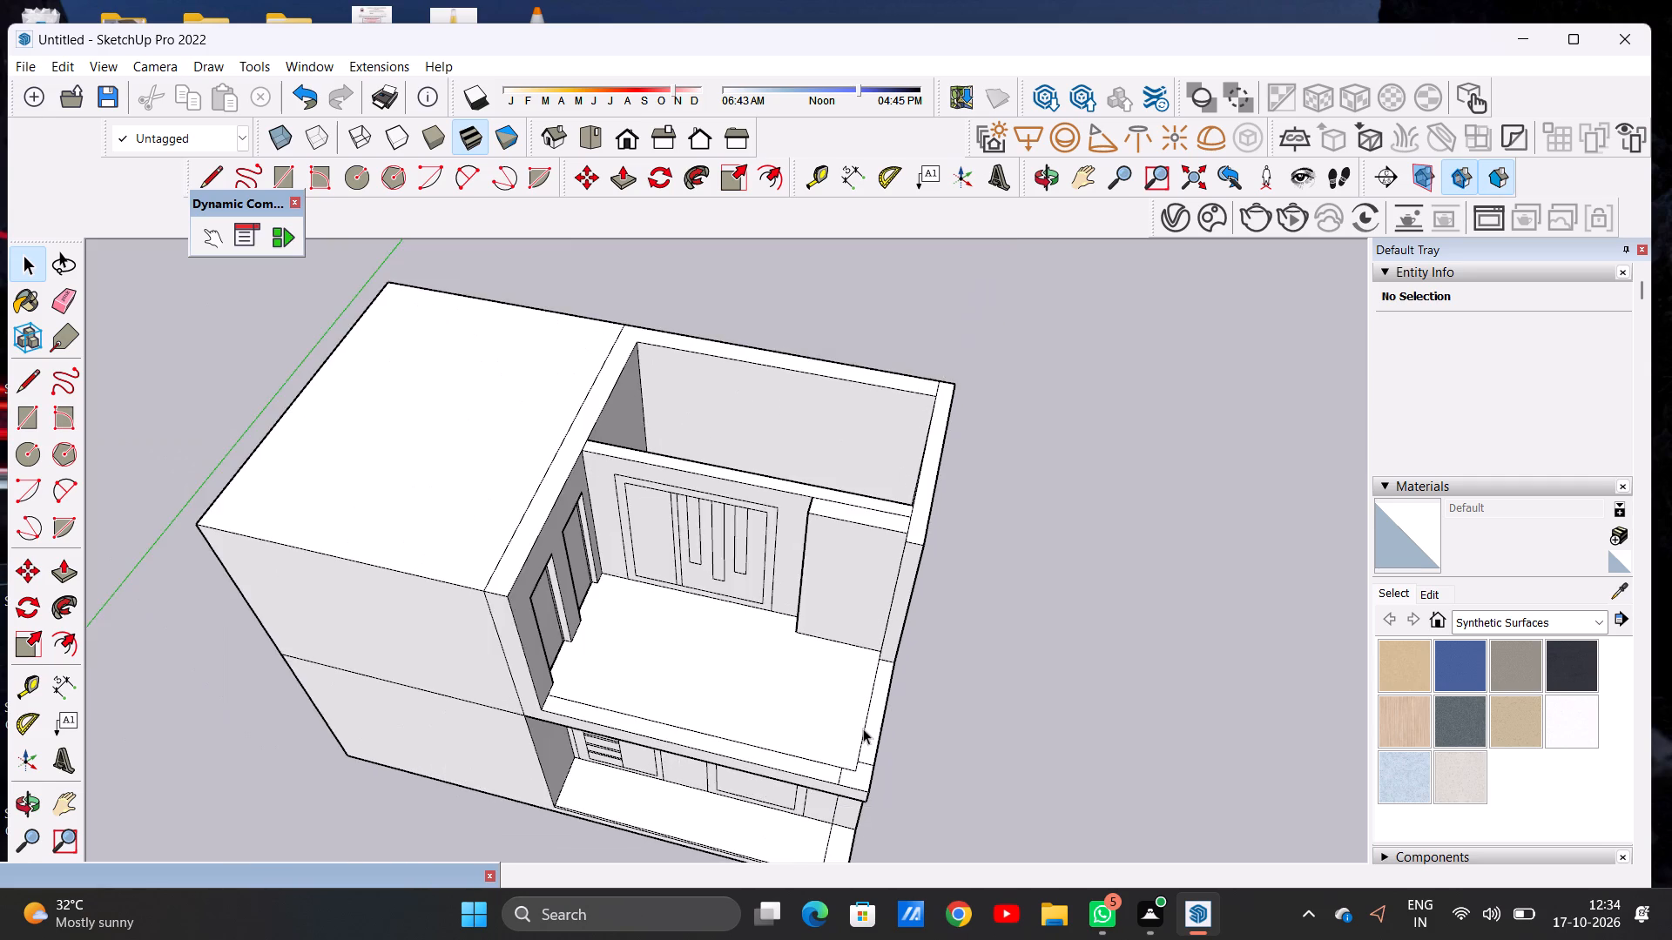
middle_drag(863, 728, 862, 557)
scroll(937, 697, up, 5)
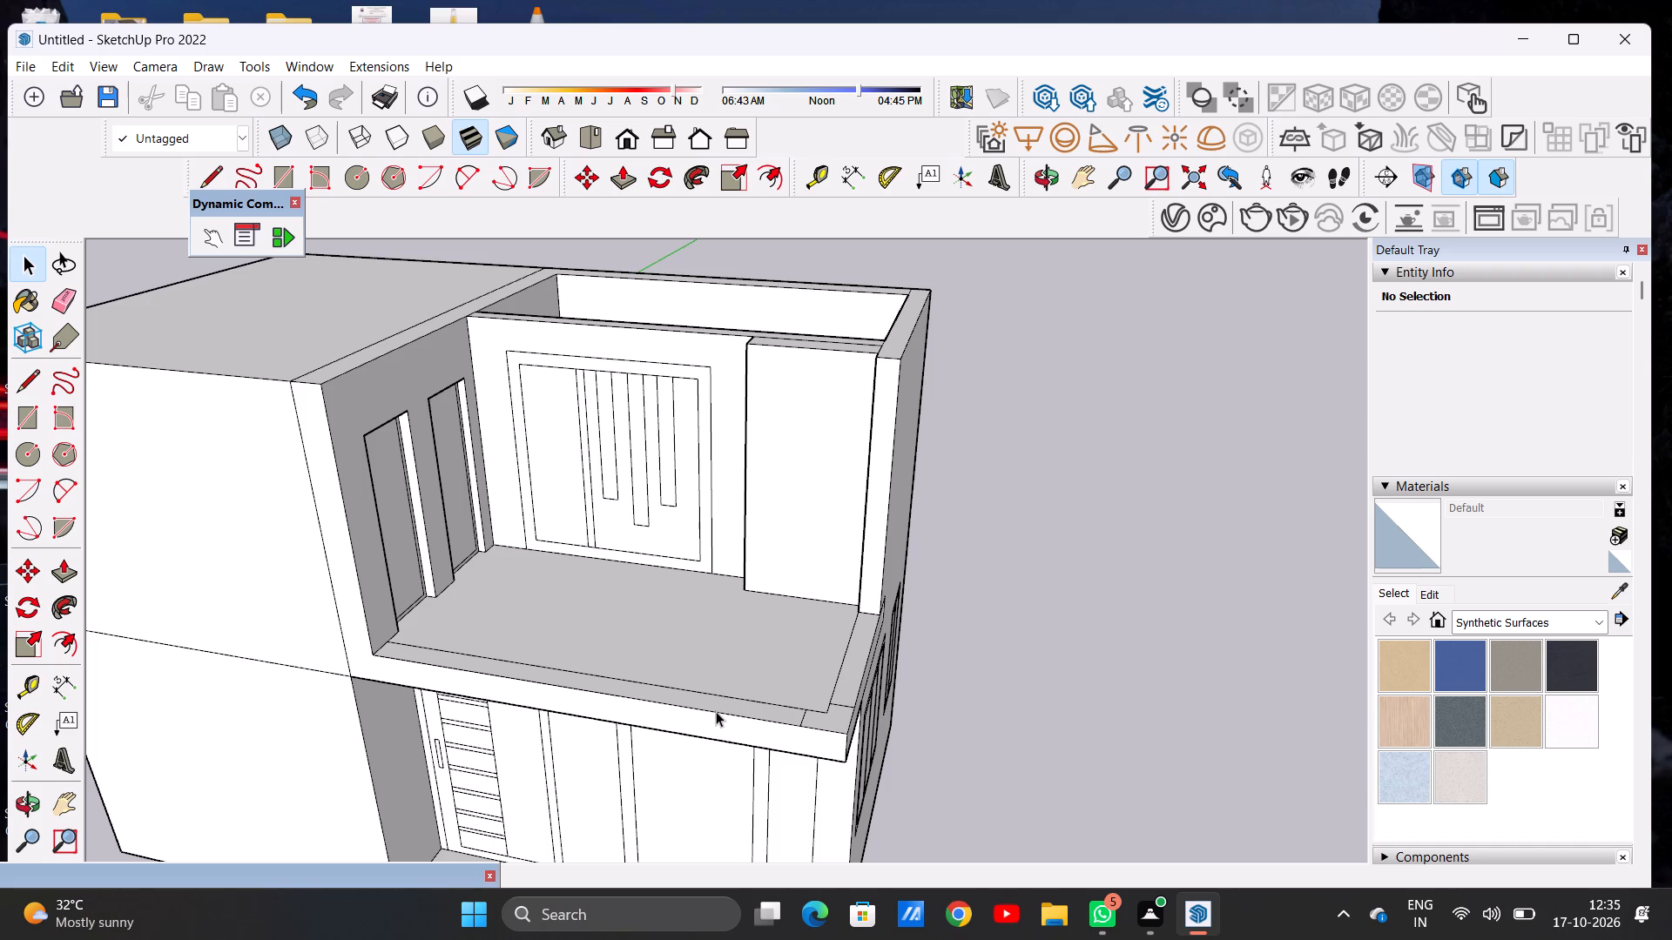
scroll(716, 711, down, 2)
scroll(710, 623, up, 3)
scroll(854, 689, down, 6)
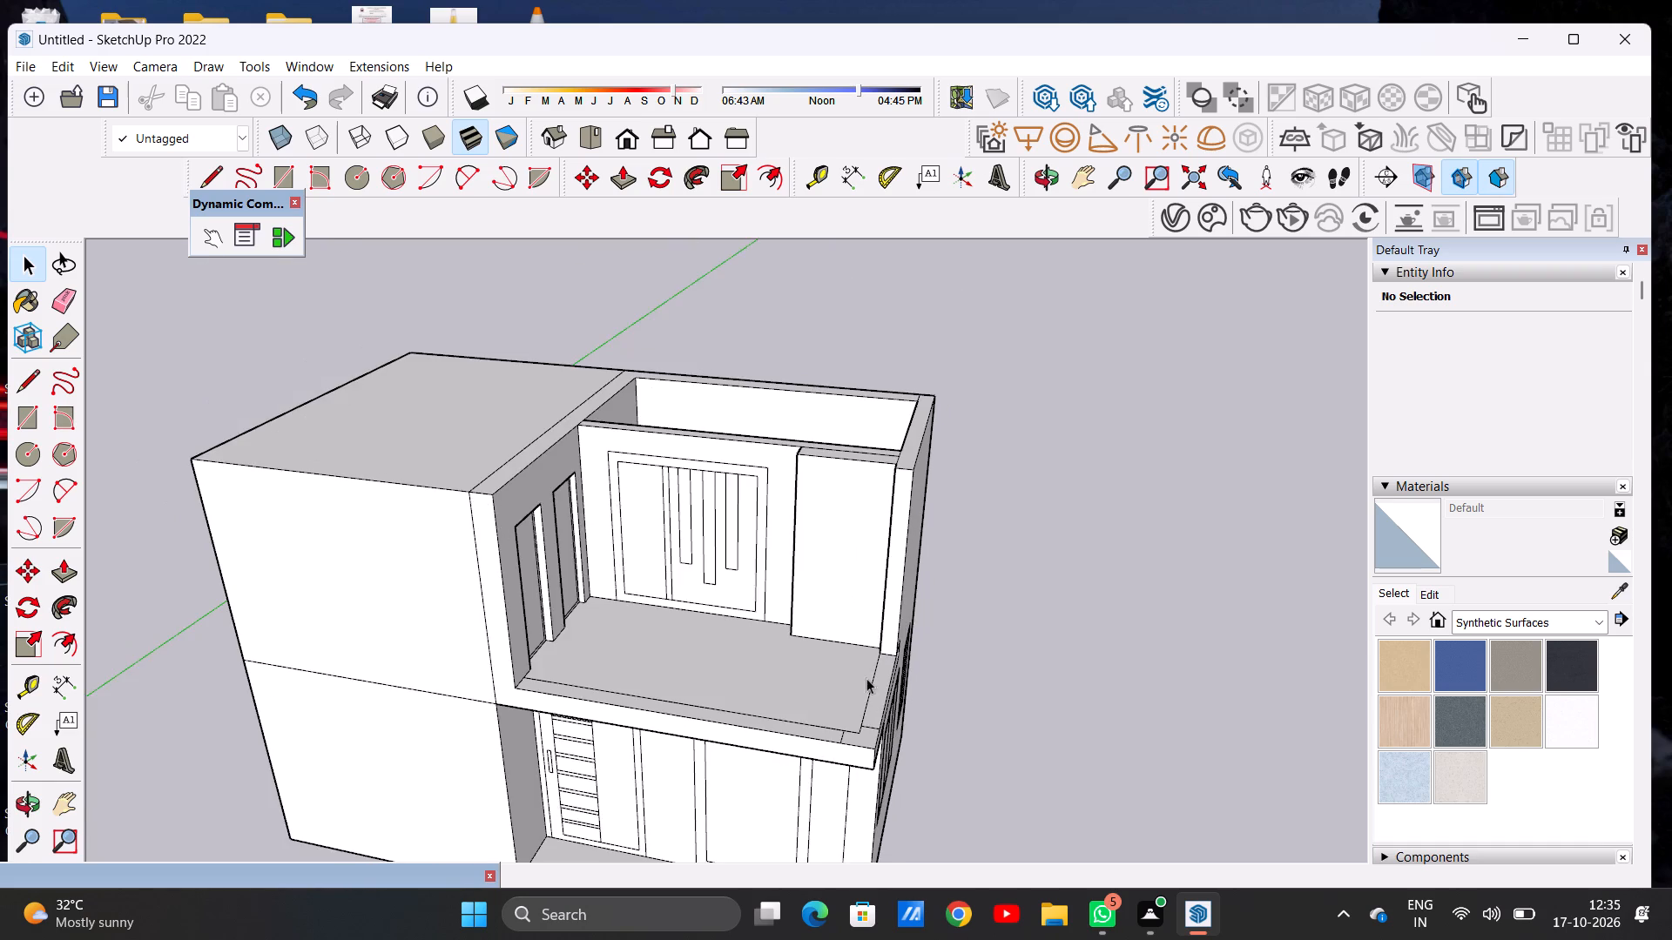
scroll(865, 642, up, 2)
scroll(865, 642, down, 7)
middle_drag(859, 719, 847, 654)
scroll(755, 630, up, 5)
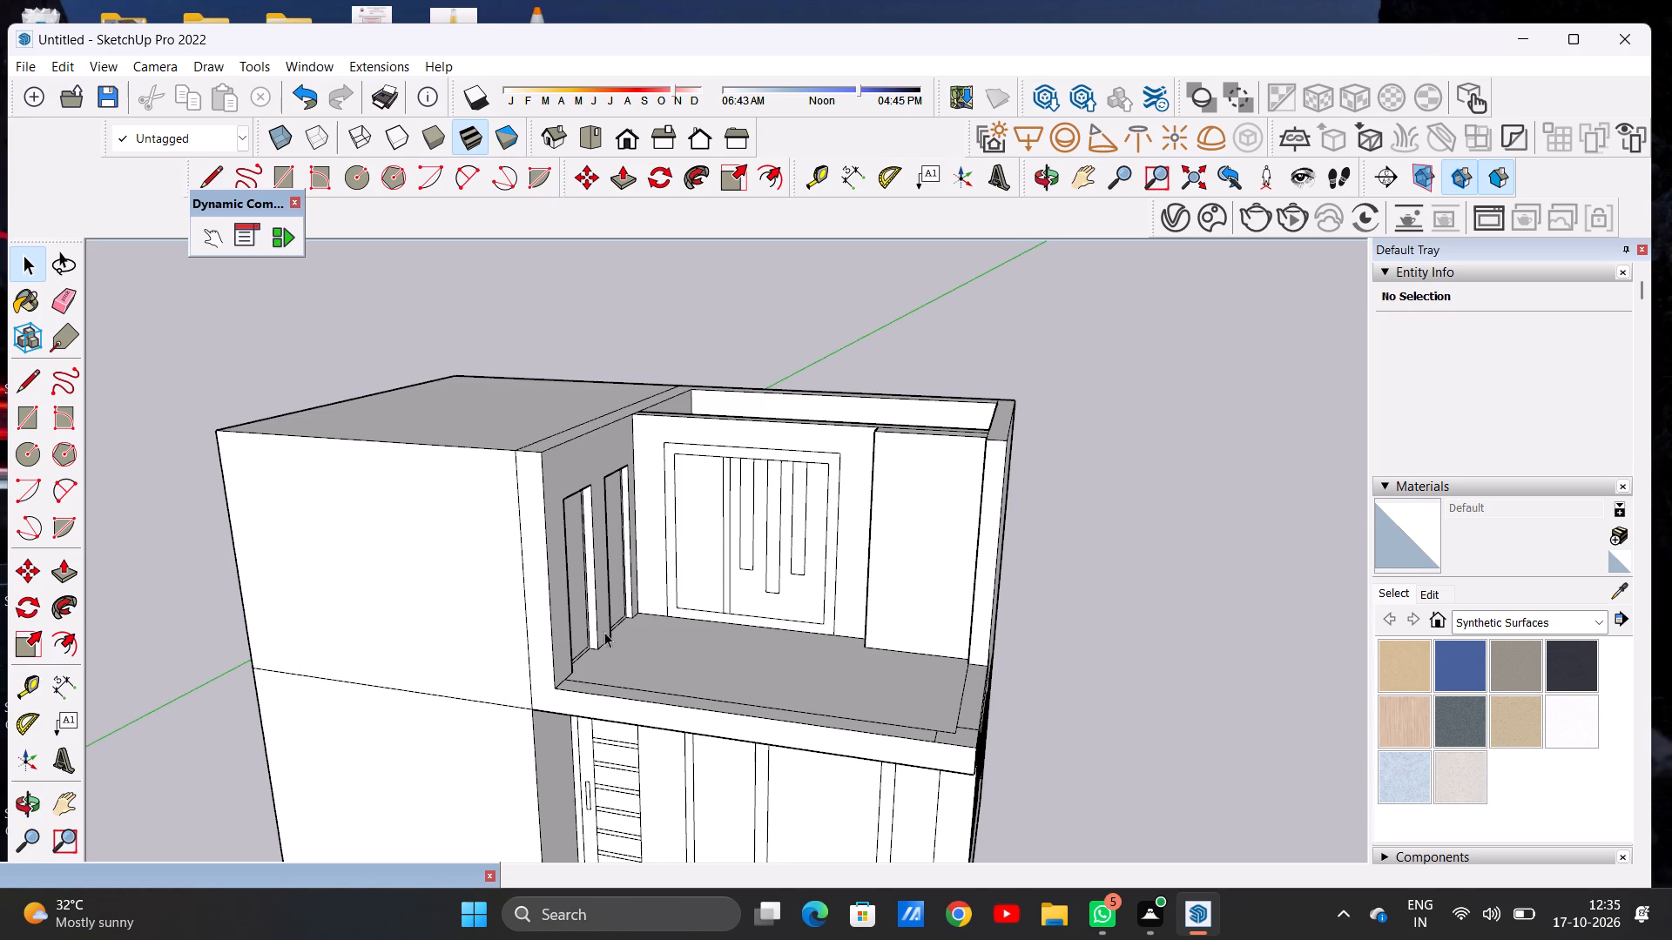
scroll(594, 636, up, 9)
scroll(745, 657, up, 7)
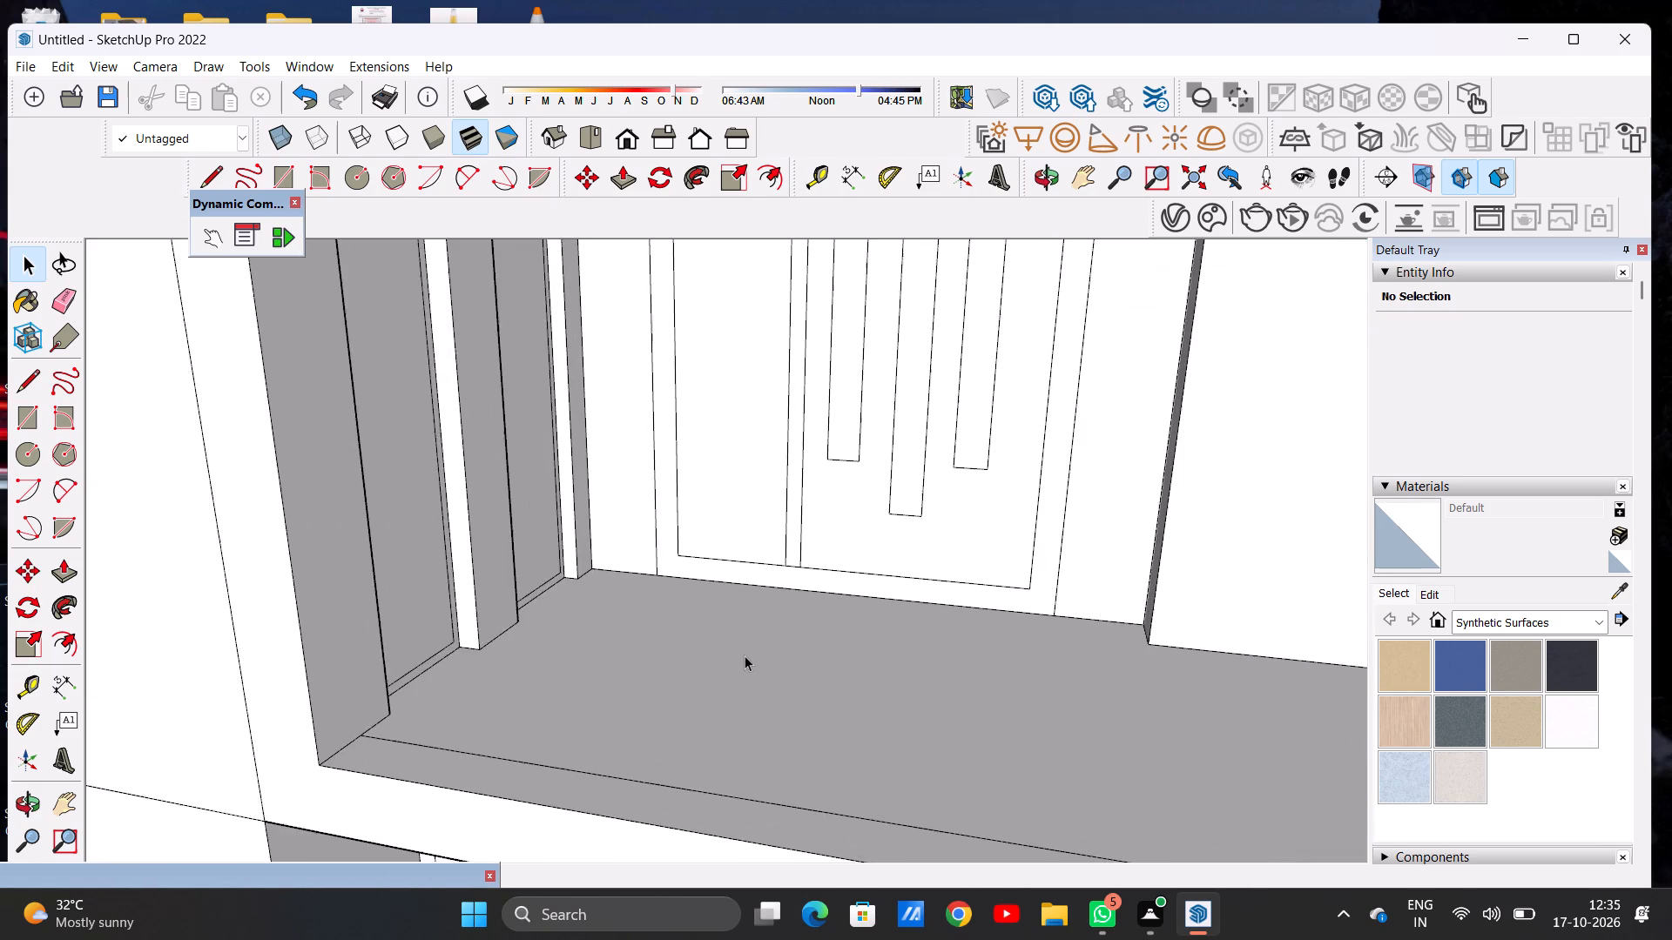
scroll(576, 620, down, 8)
middle_drag(530, 595, 531, 670)
scroll(502, 695, up, 11)
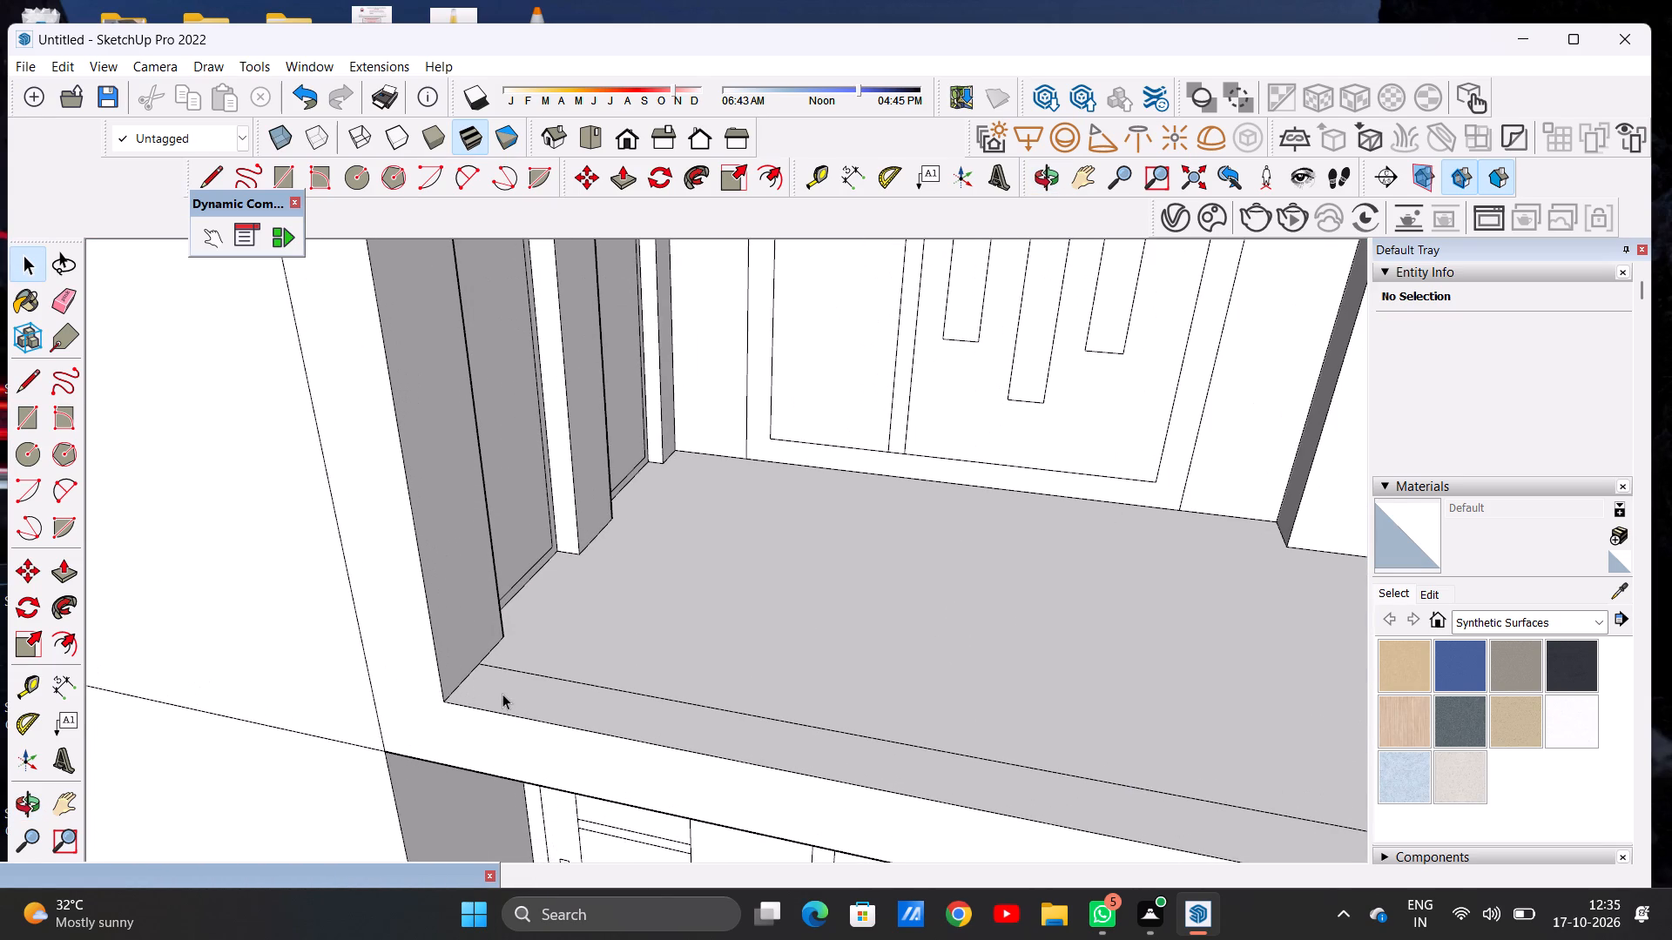
scroll(501, 694, down, 4)
scroll(409, 709, down, 7)
scroll(513, 689, up, 5)
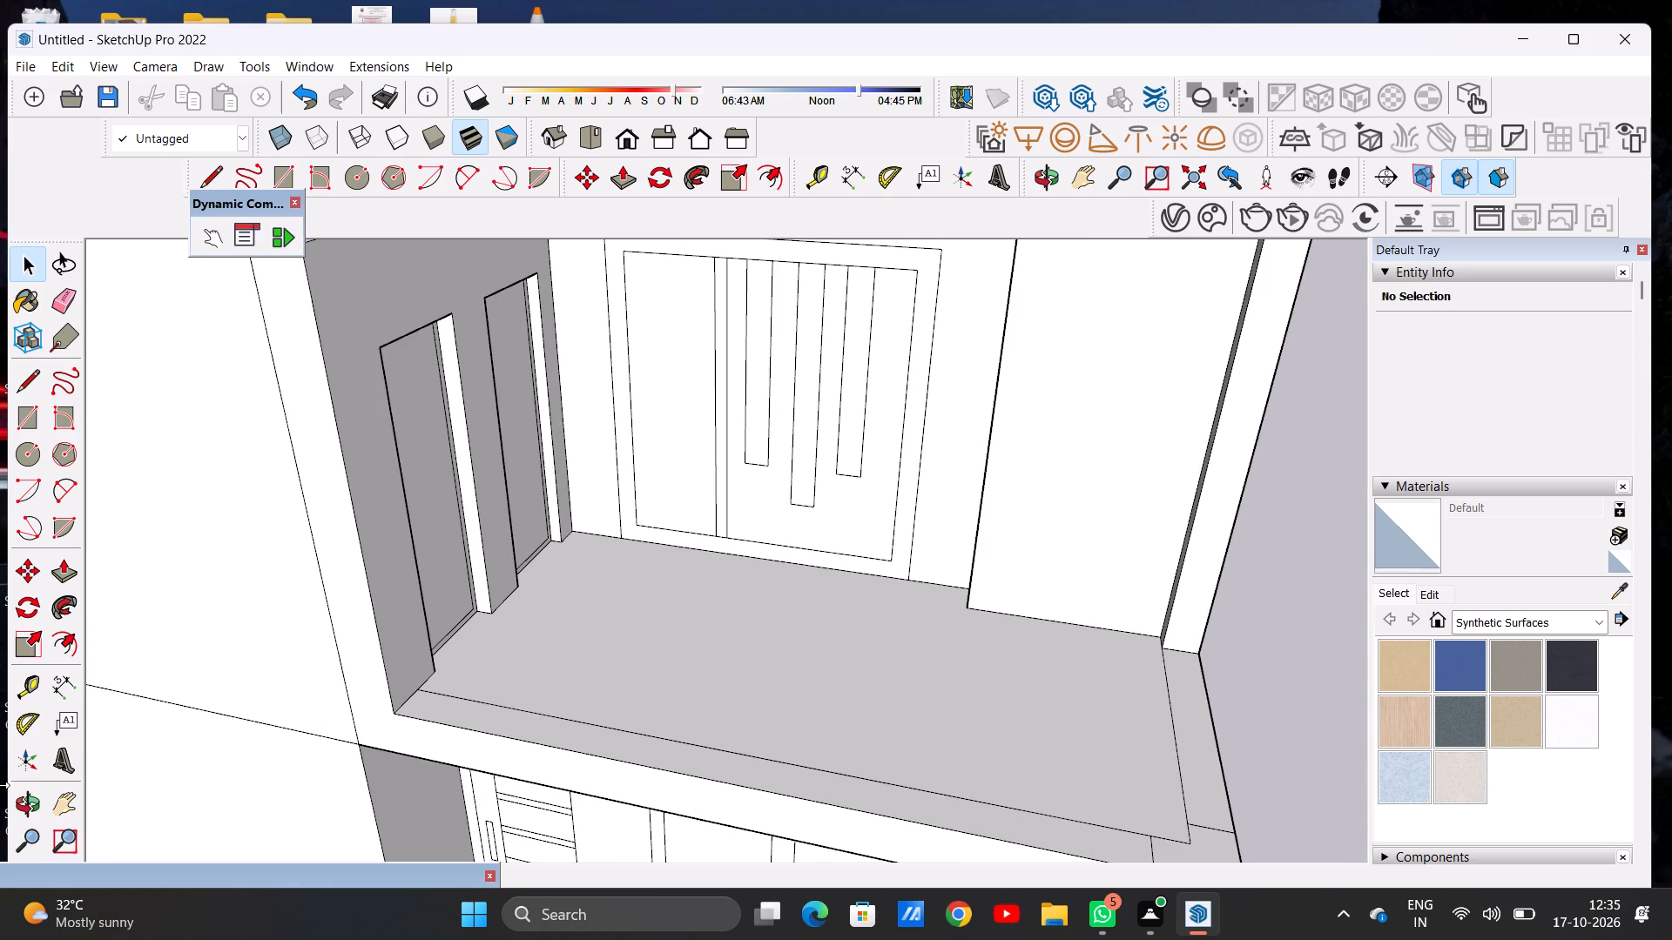
scroll(526, 698, down, 14)
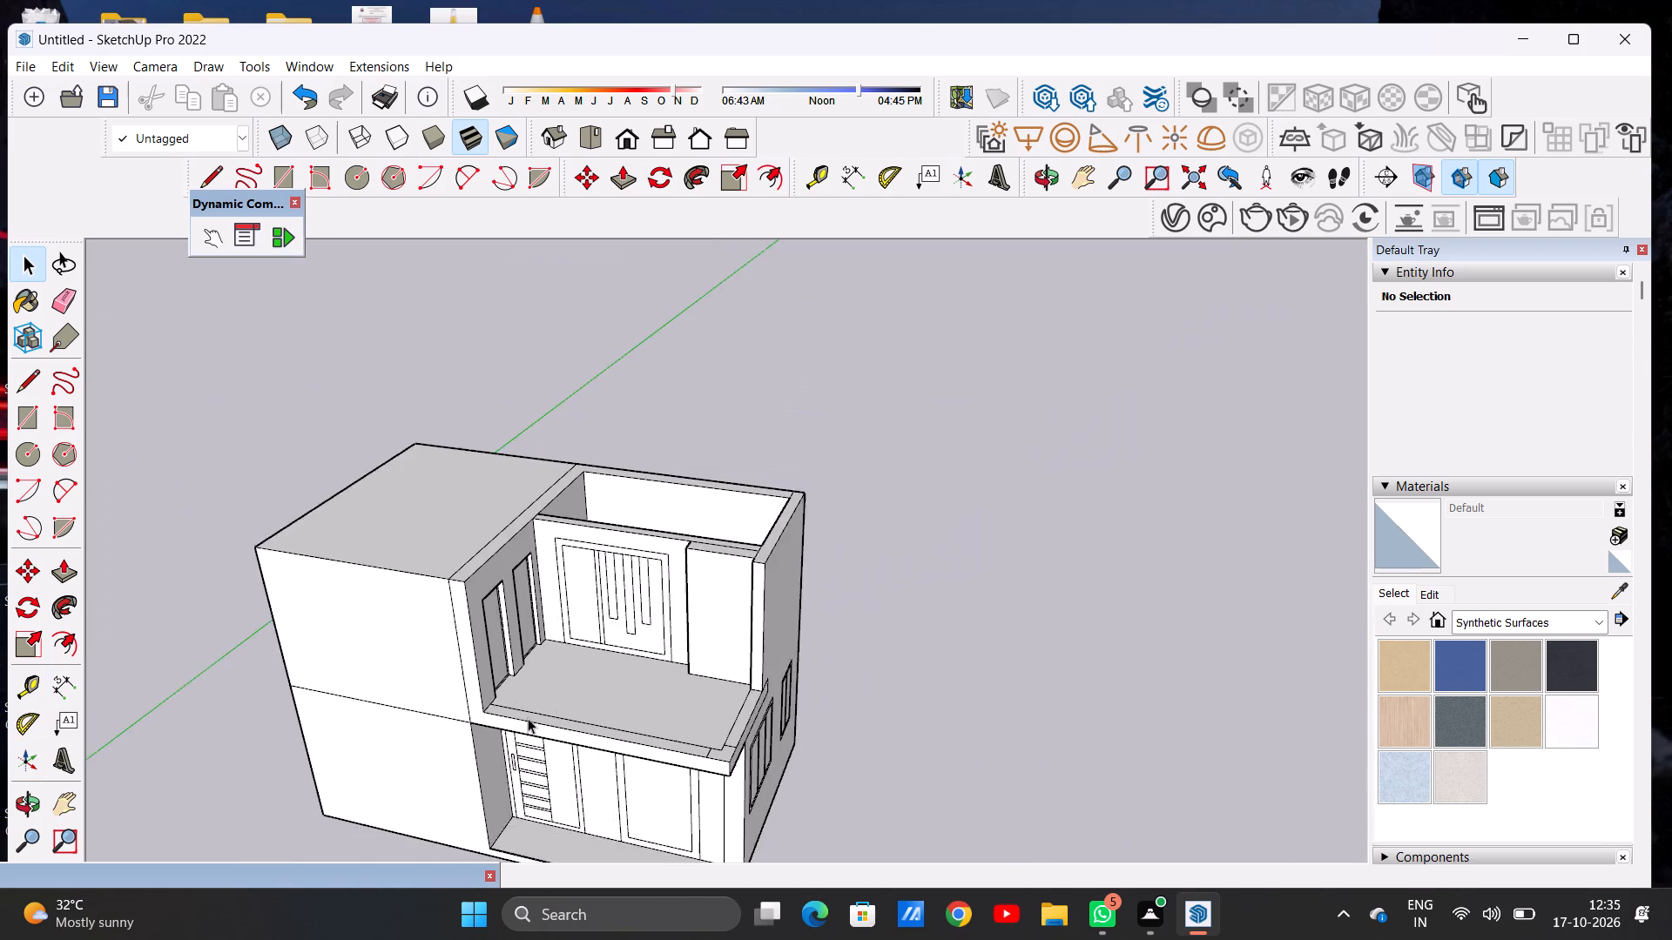
scroll(522, 718, up, 7)
middle_drag(515, 717, 536, 717)
scroll(519, 715, up, 4)
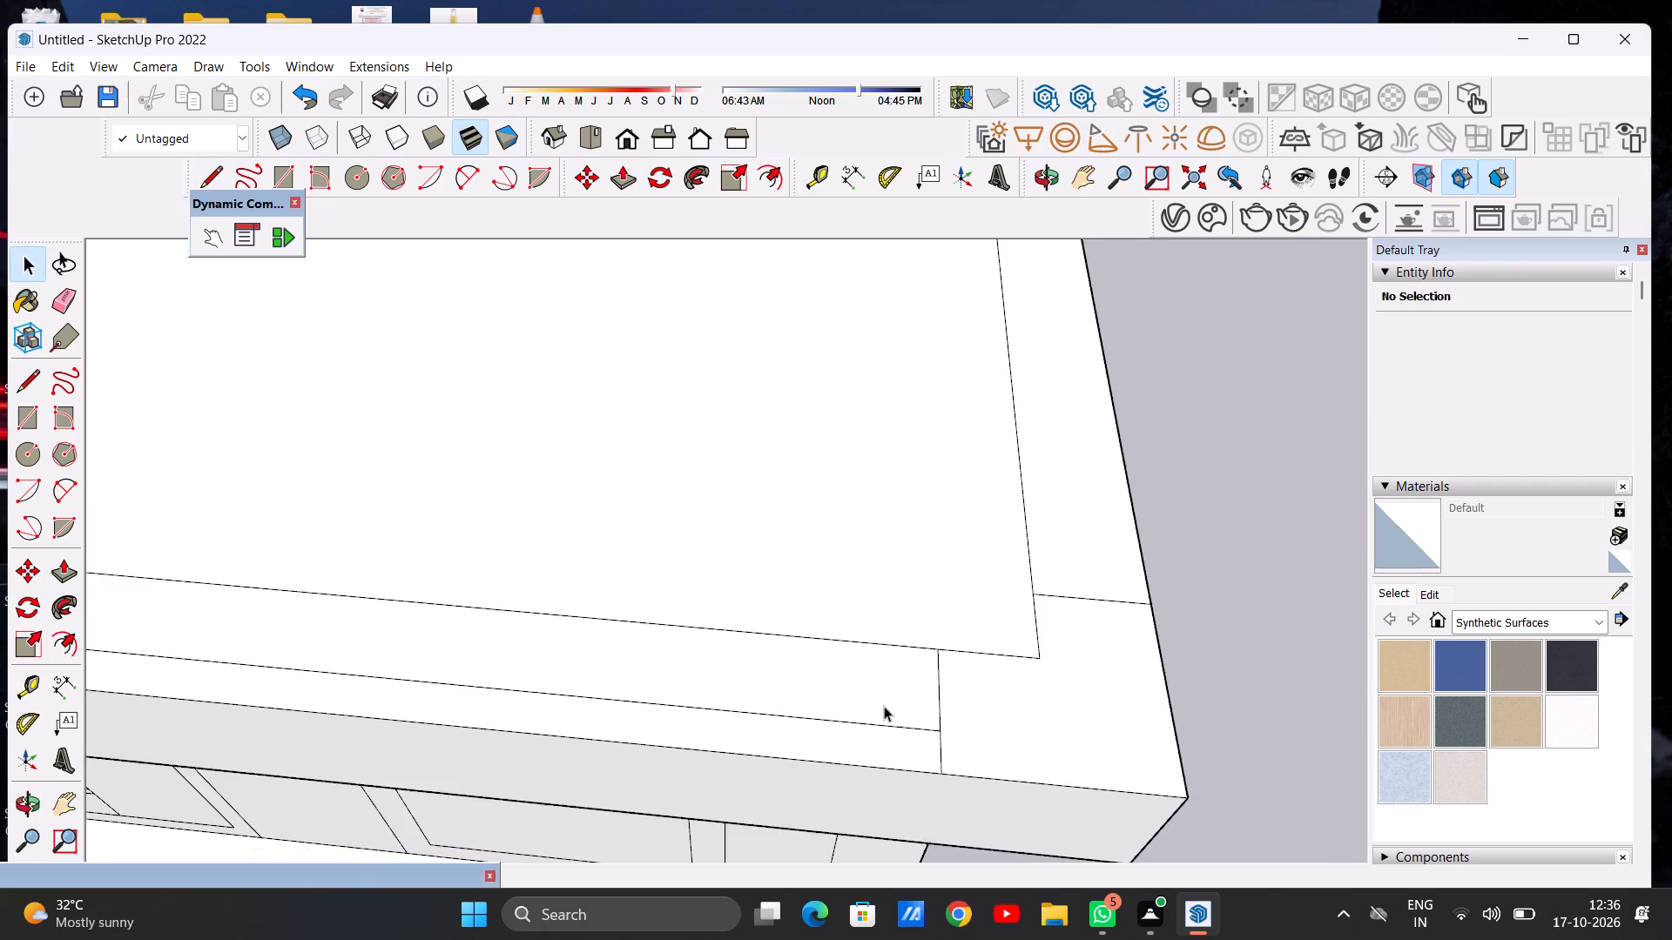
Extend the front border's lengthwise line across the corner square to the balcony's outer side edge.
scroll(884, 706, down, 10)
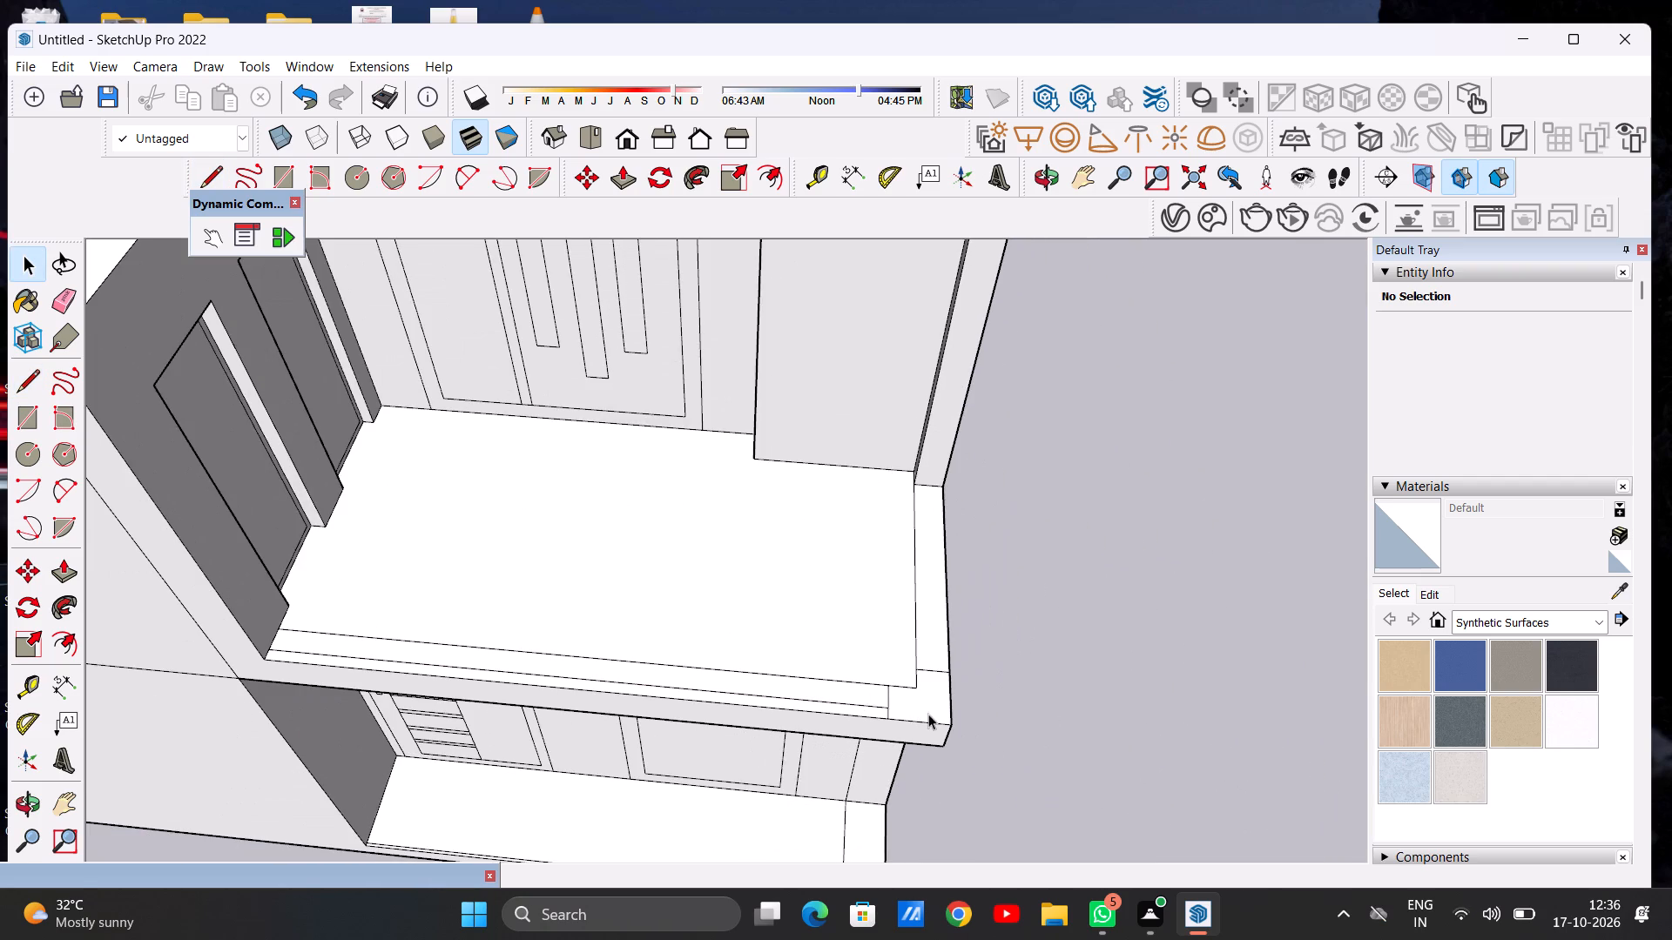
scroll(930, 714, up, 10)
key(l)
scroll(944, 710, up, 6)
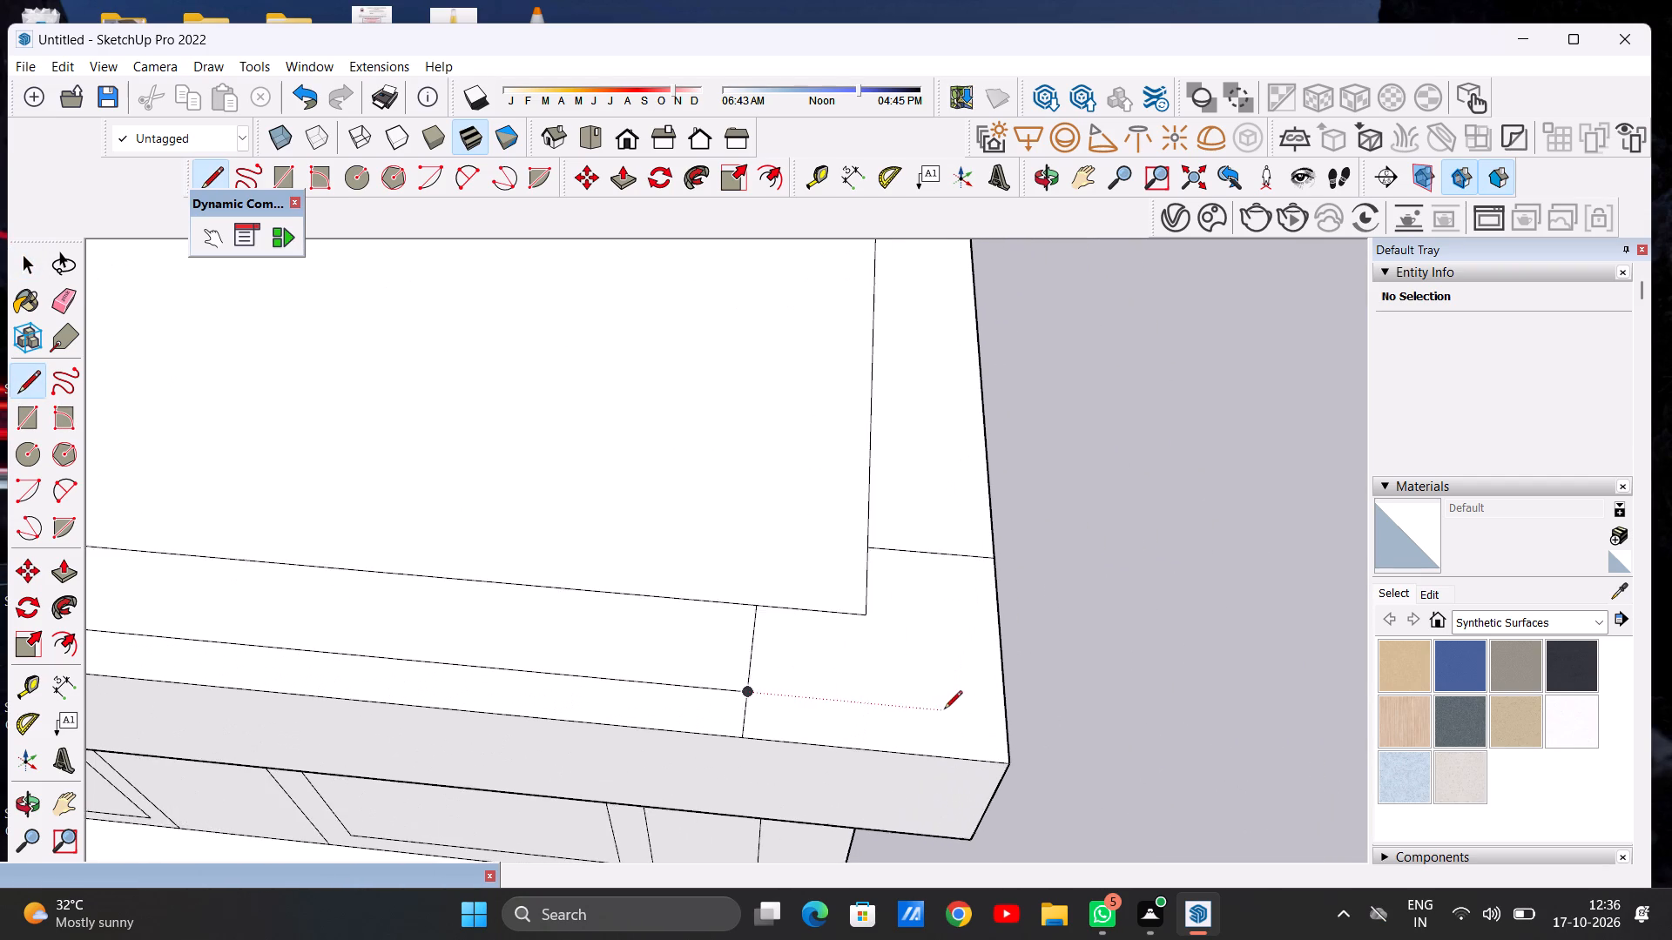
click(705, 681)
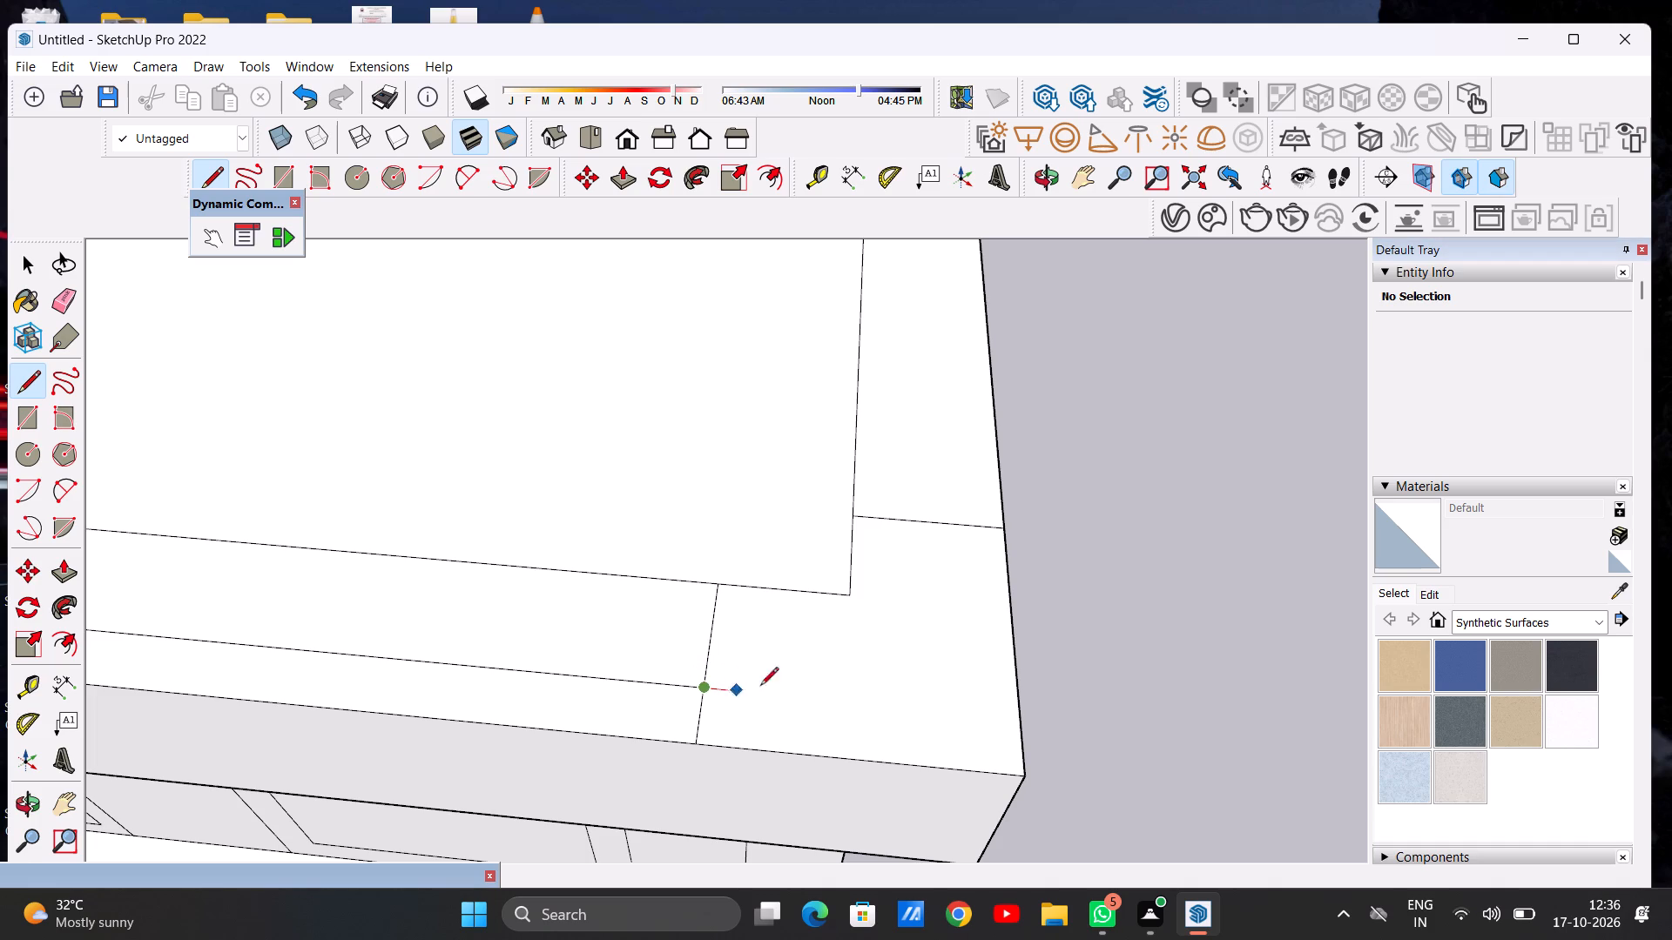
click(1022, 723)
key(space)
scroll(731, 659, down, 8)
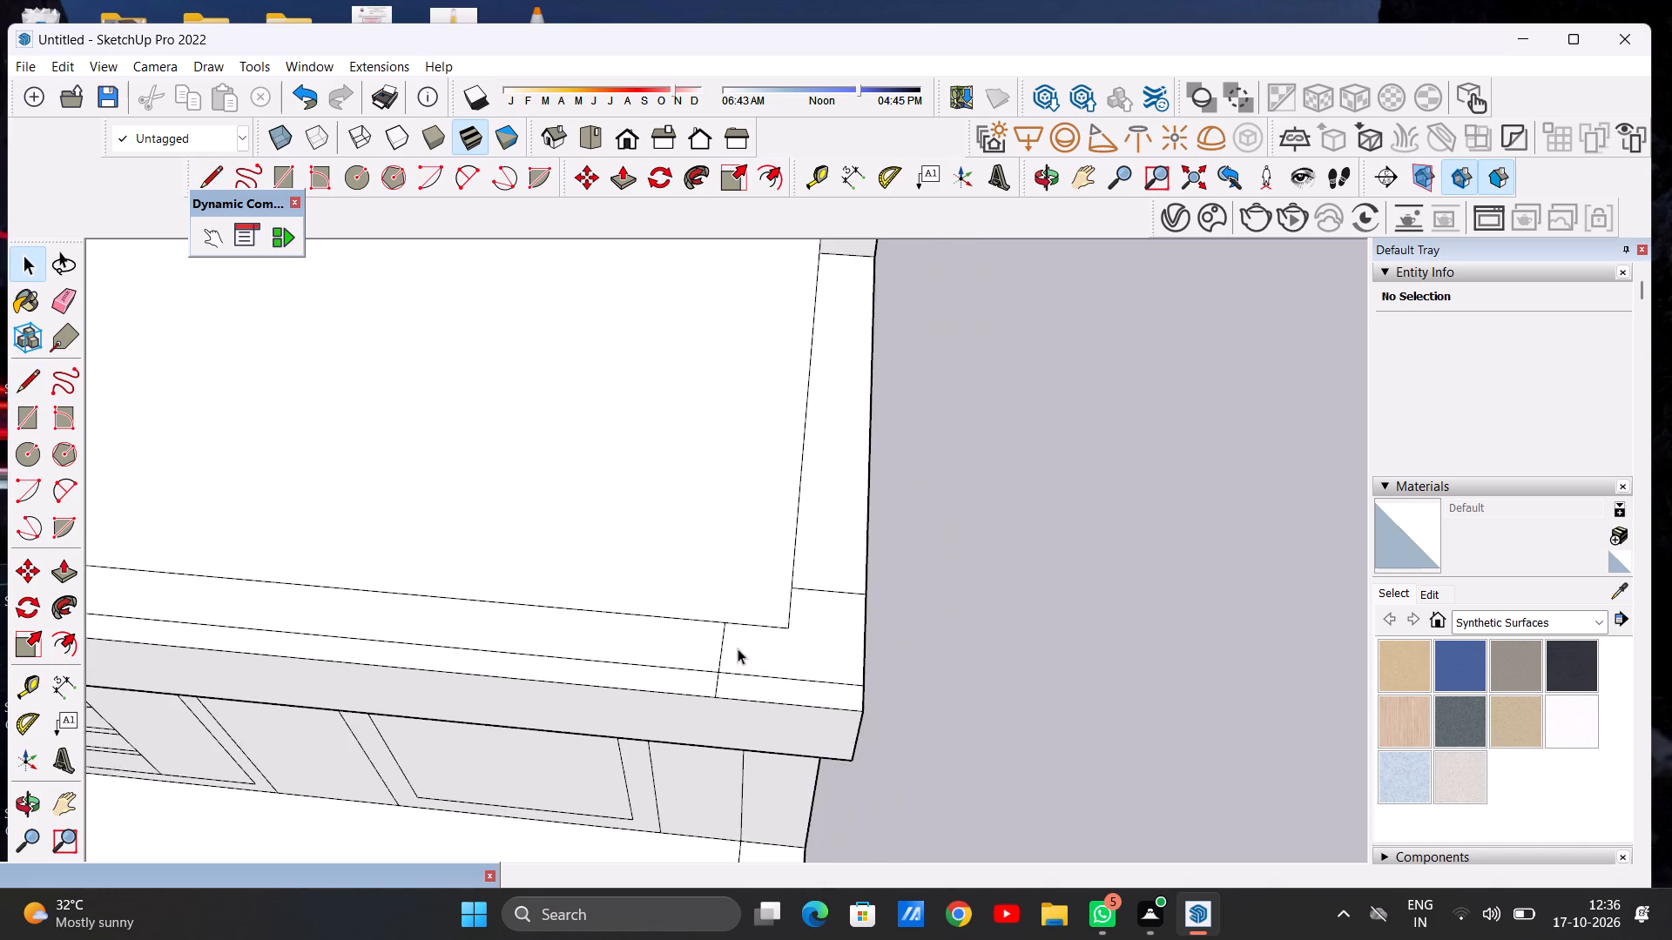
Draw a lengthwise line along the balcony's side border strip, from the corner's short dividing line to the wall.
scroll(738, 648, down, 10)
middle_drag(863, 641, 697, 708)
scroll(664, 707, up, 3)
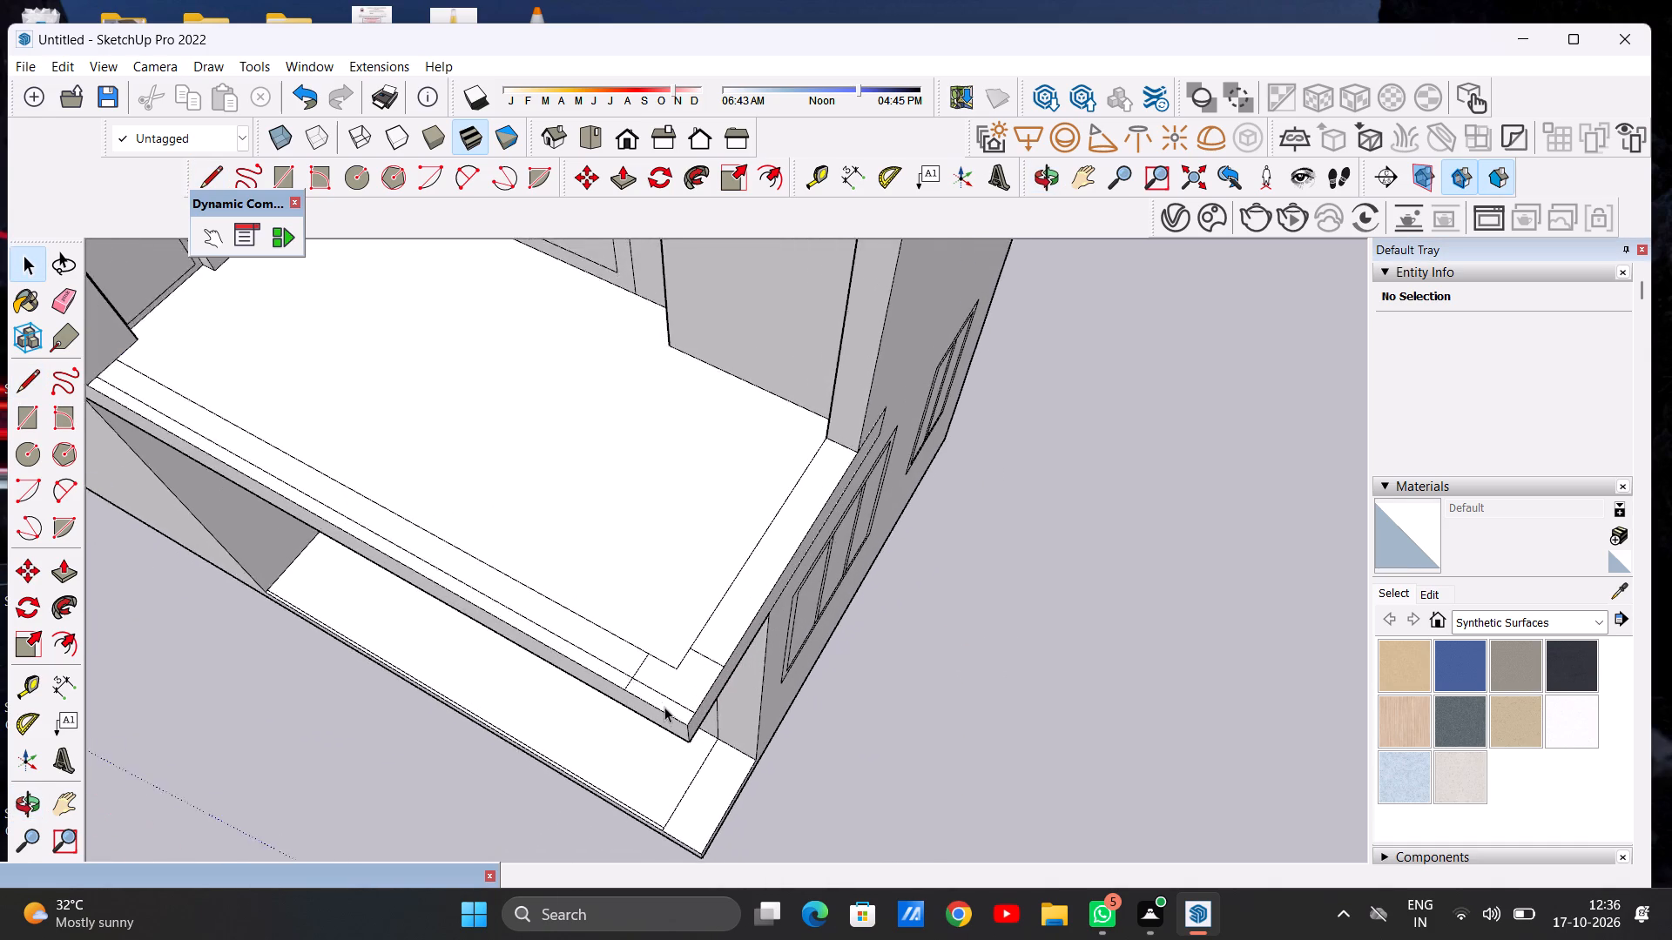
scroll(664, 707, up, 2)
scroll(779, 666, down, 1)
middle_drag(638, 622, 835, 609)
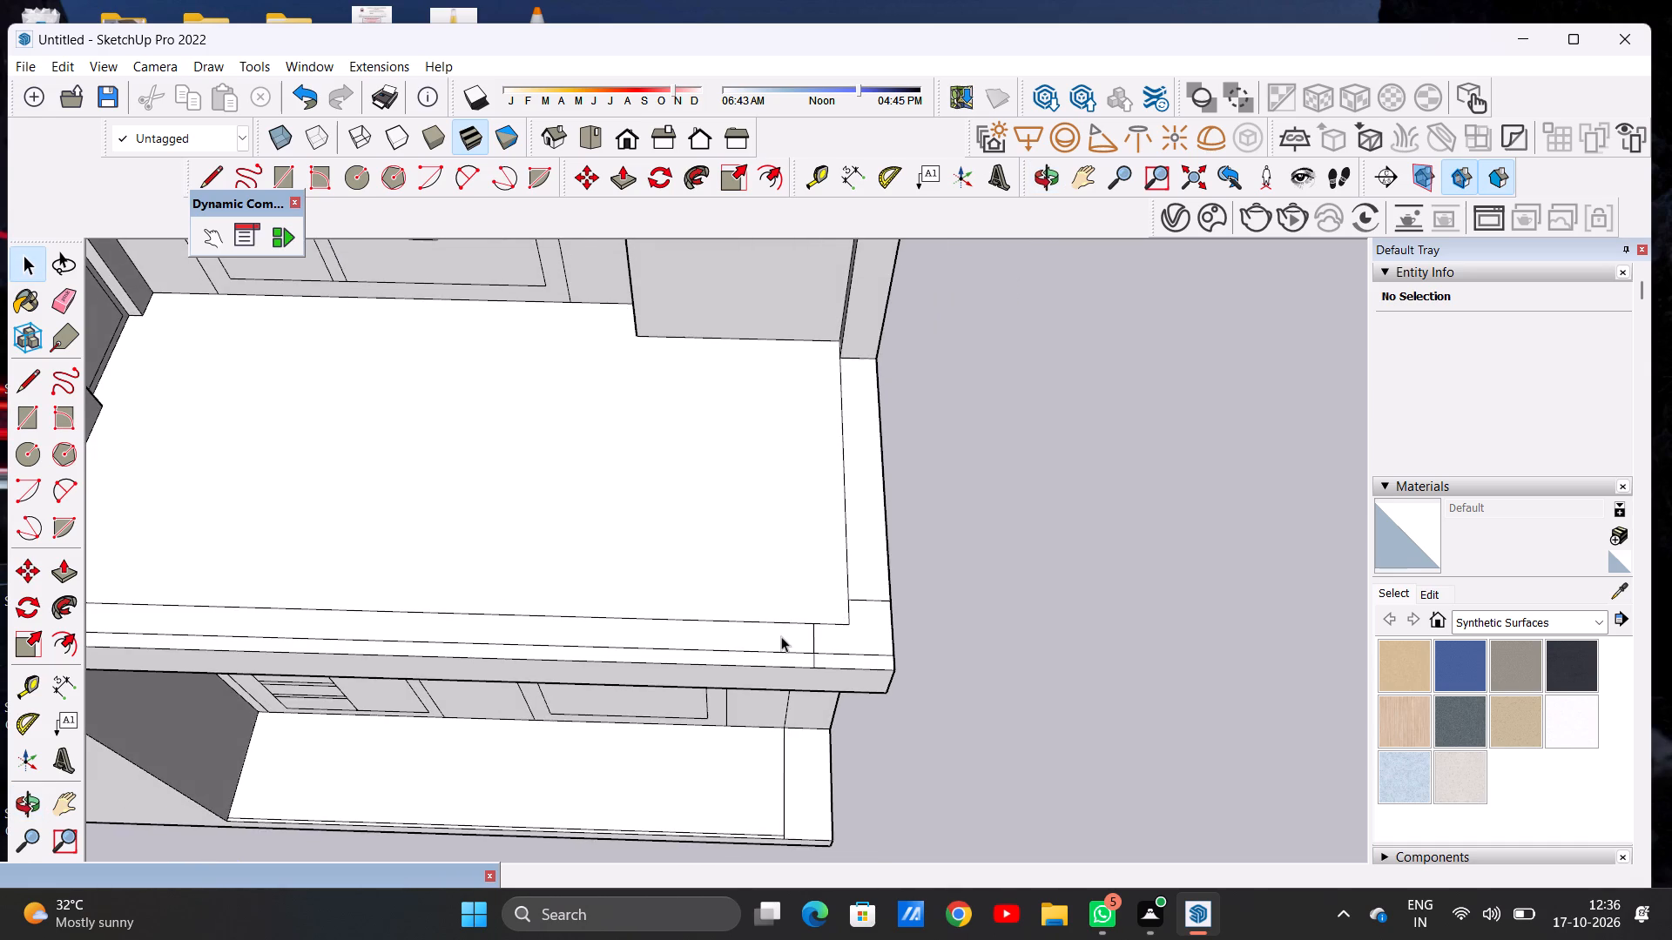
scroll(781, 636, down, 3)
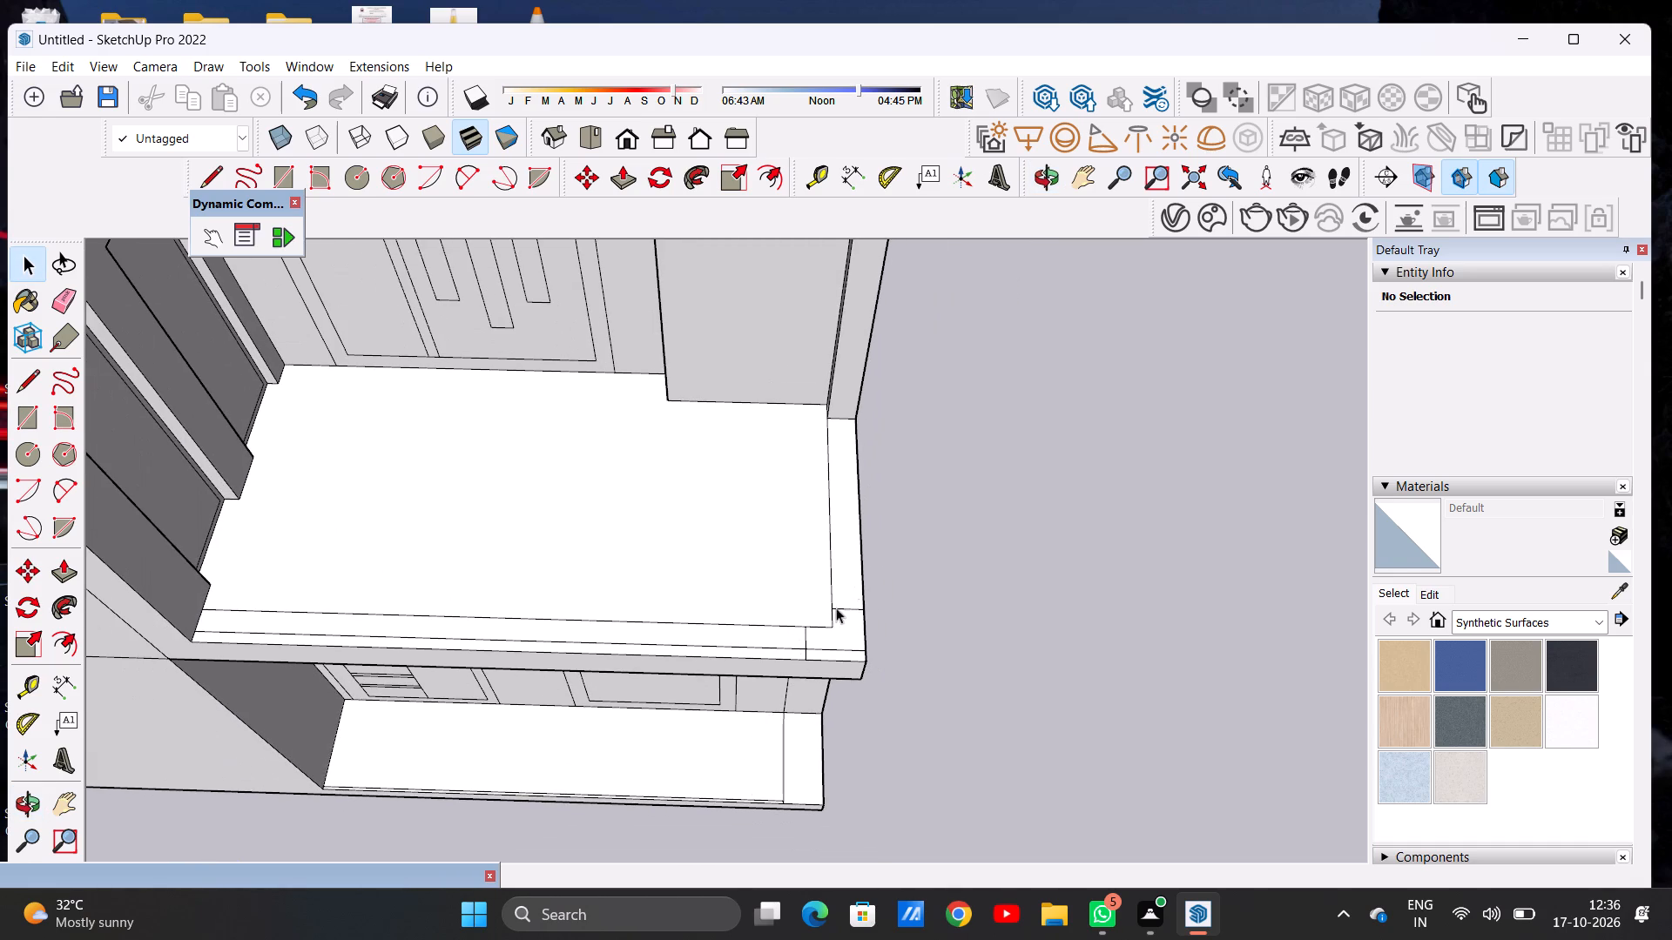
middle_drag(879, 558, 656, 531)
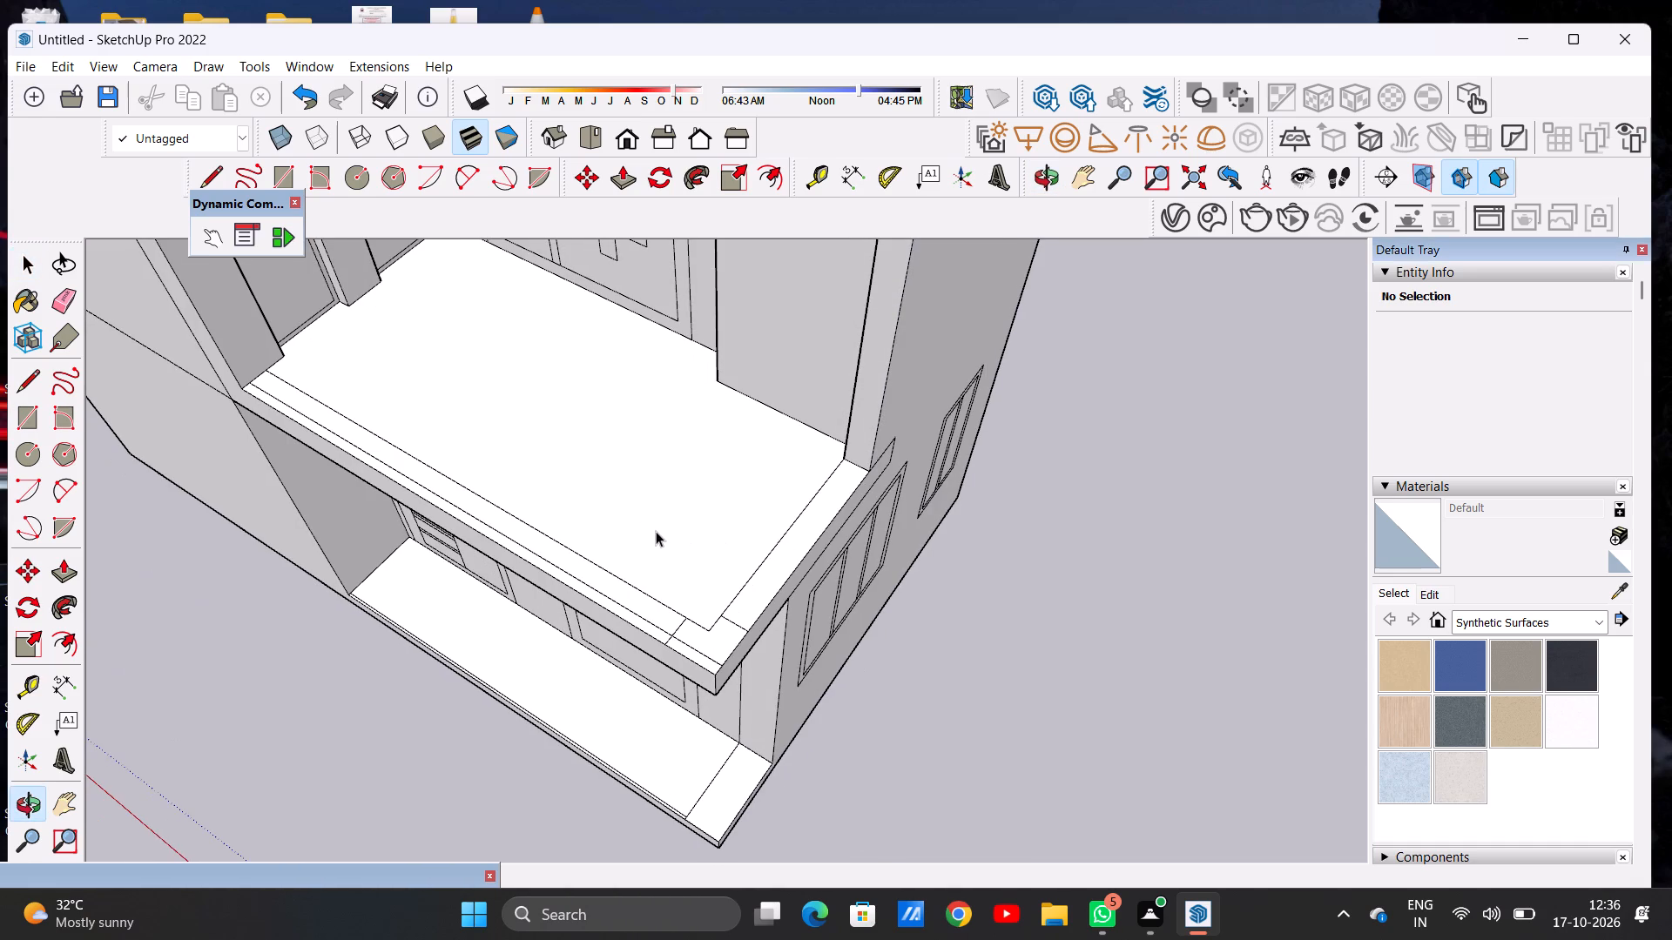
middle_drag(797, 536, 795, 574)
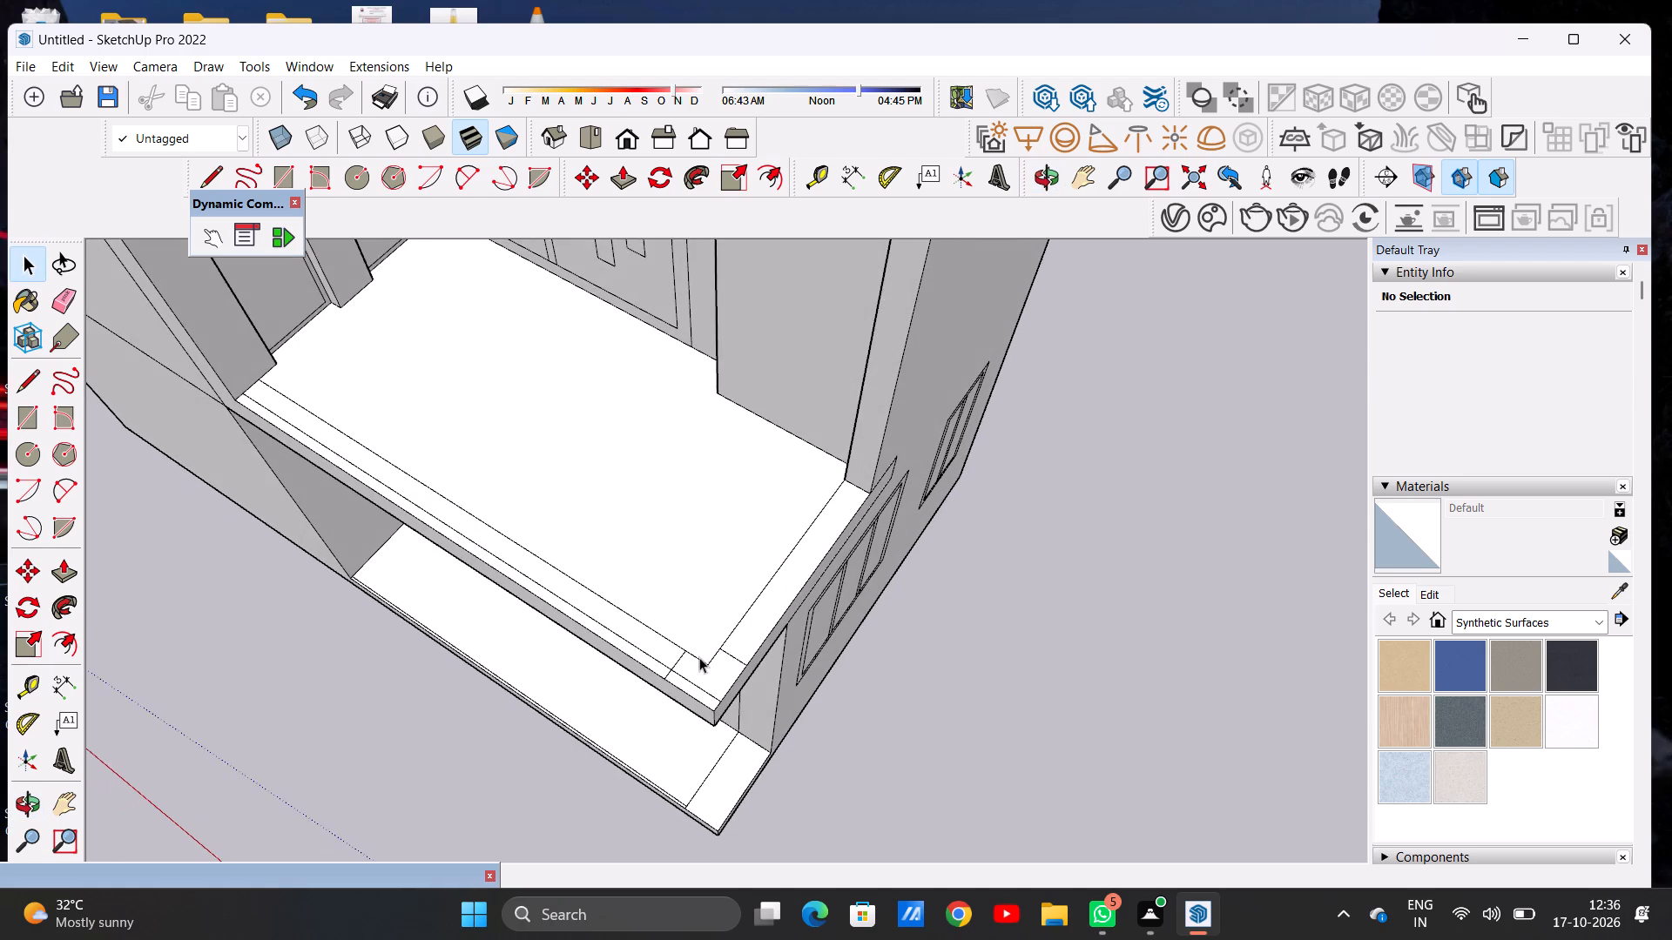
scroll(699, 657, up, 8)
key(l)
scroll(749, 677, up, 7)
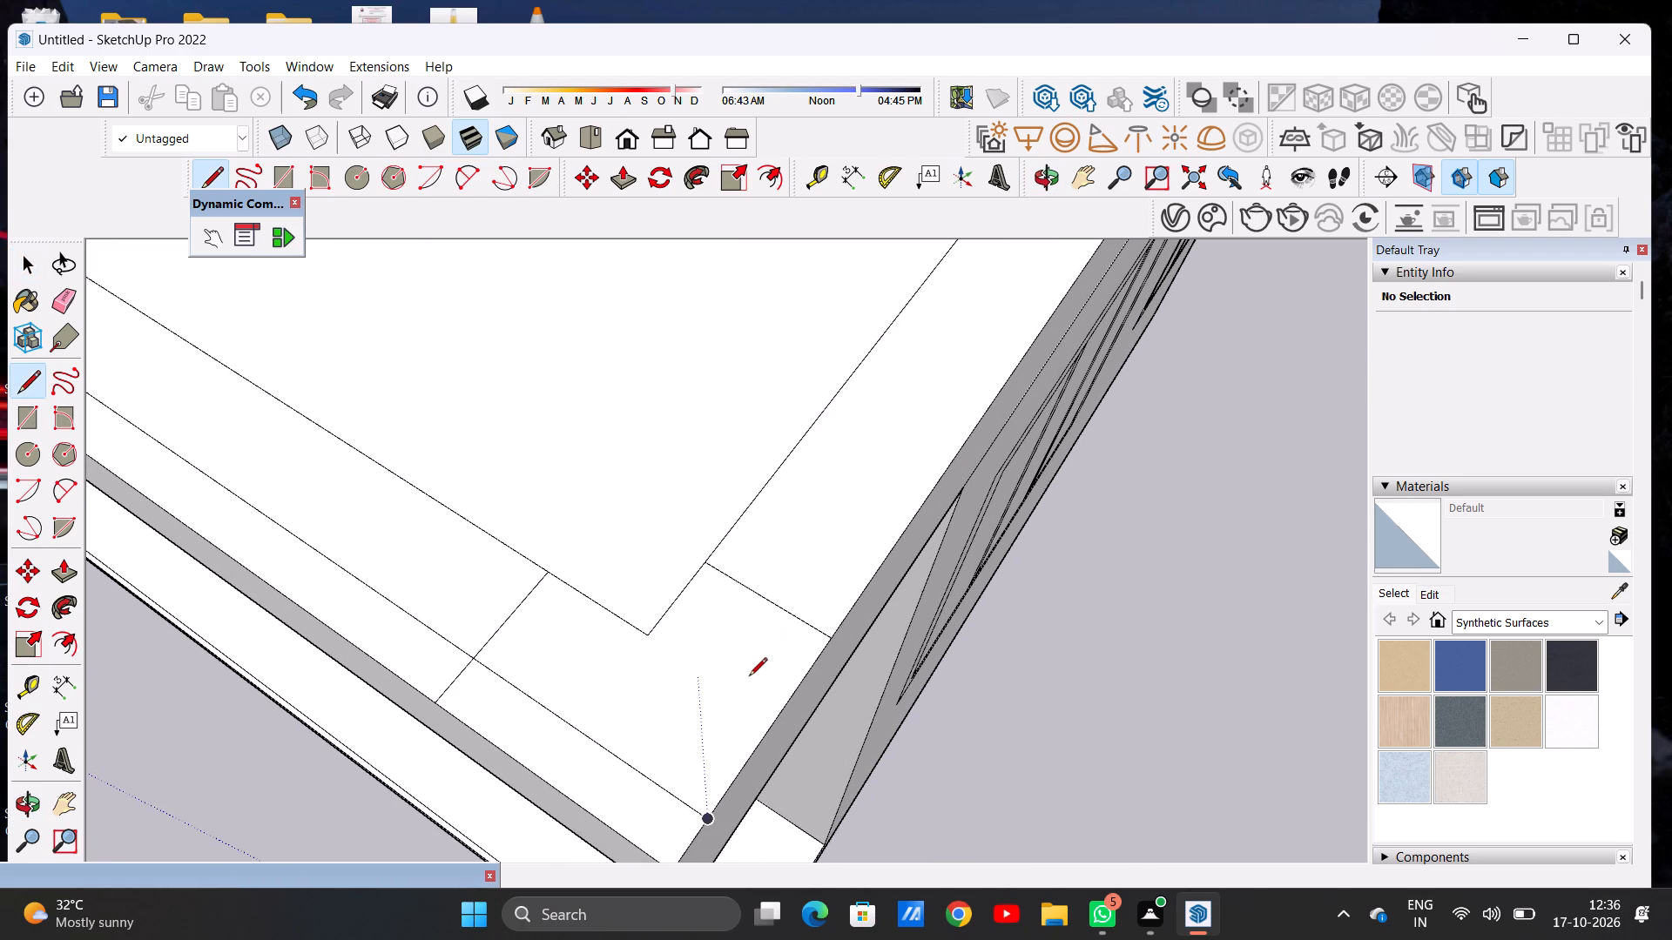
click(796, 608)
scroll(855, 539, down, 16)
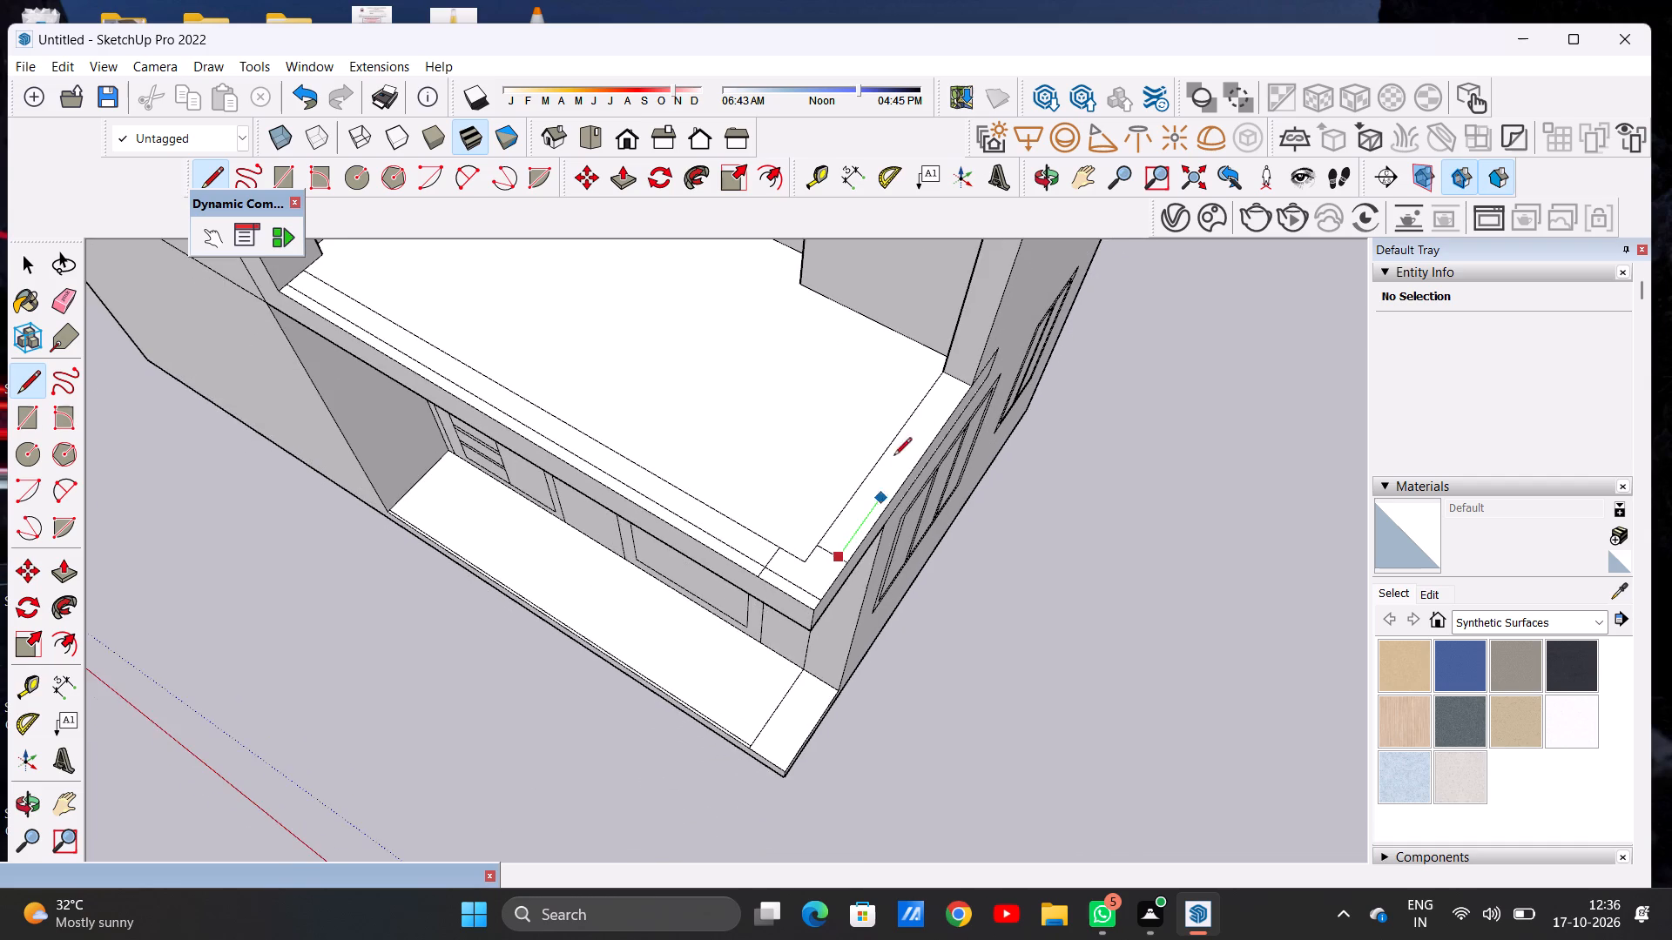
scroll(947, 411, up, 12)
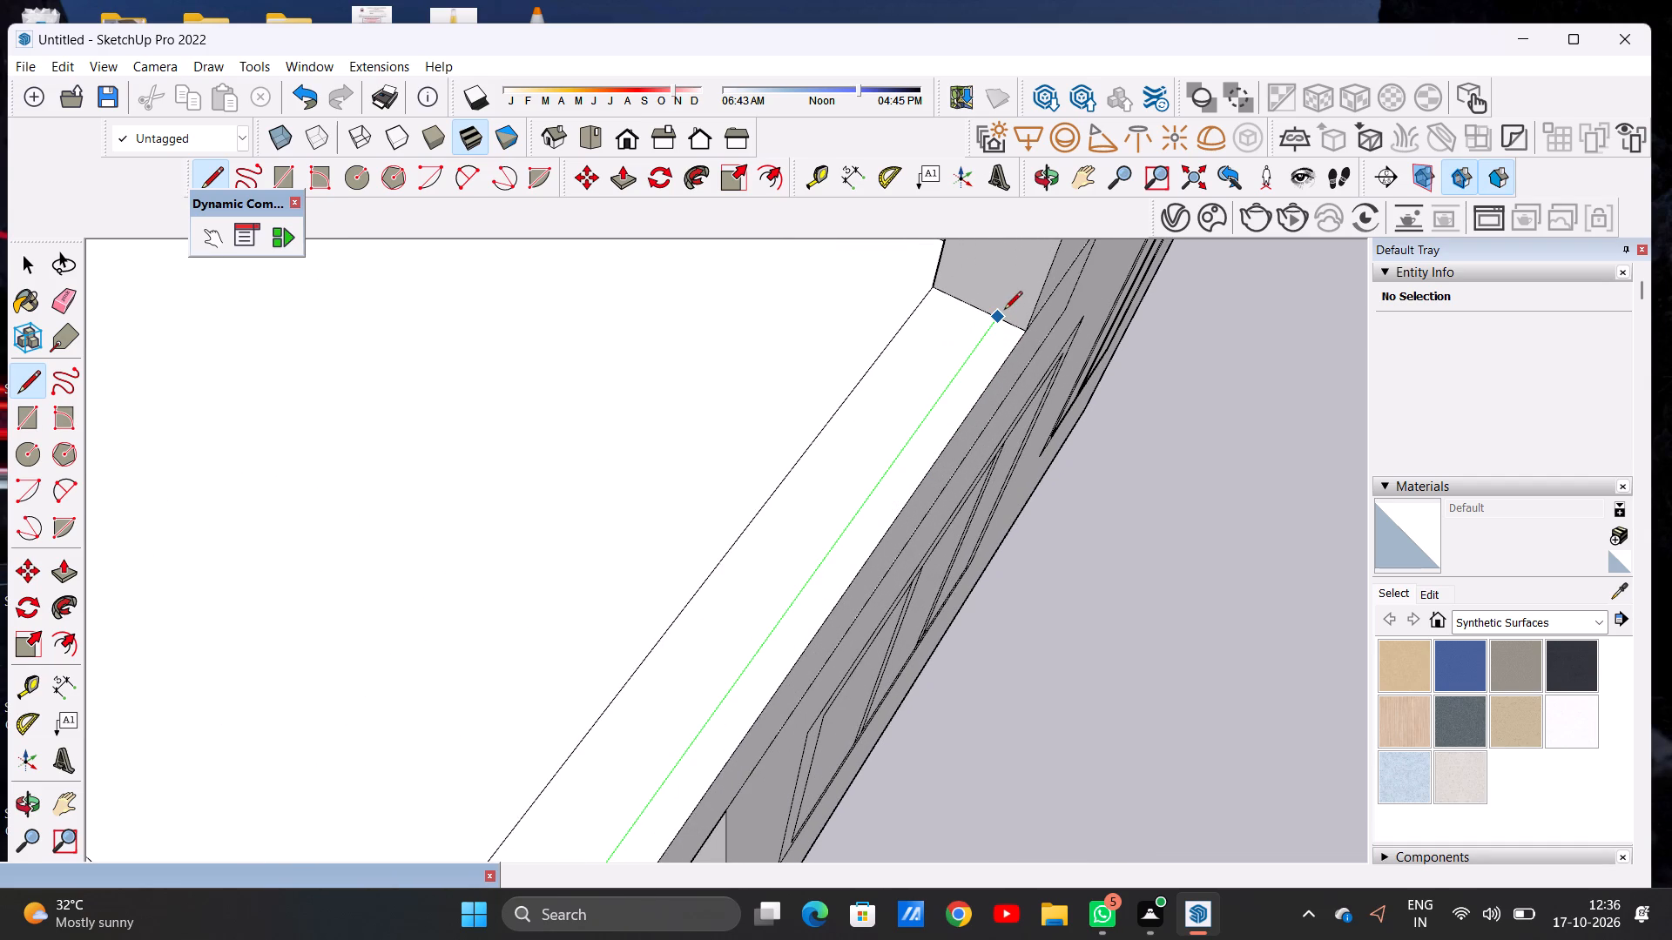
click(1004, 311)
key(space)
scroll(953, 513, down, 14)
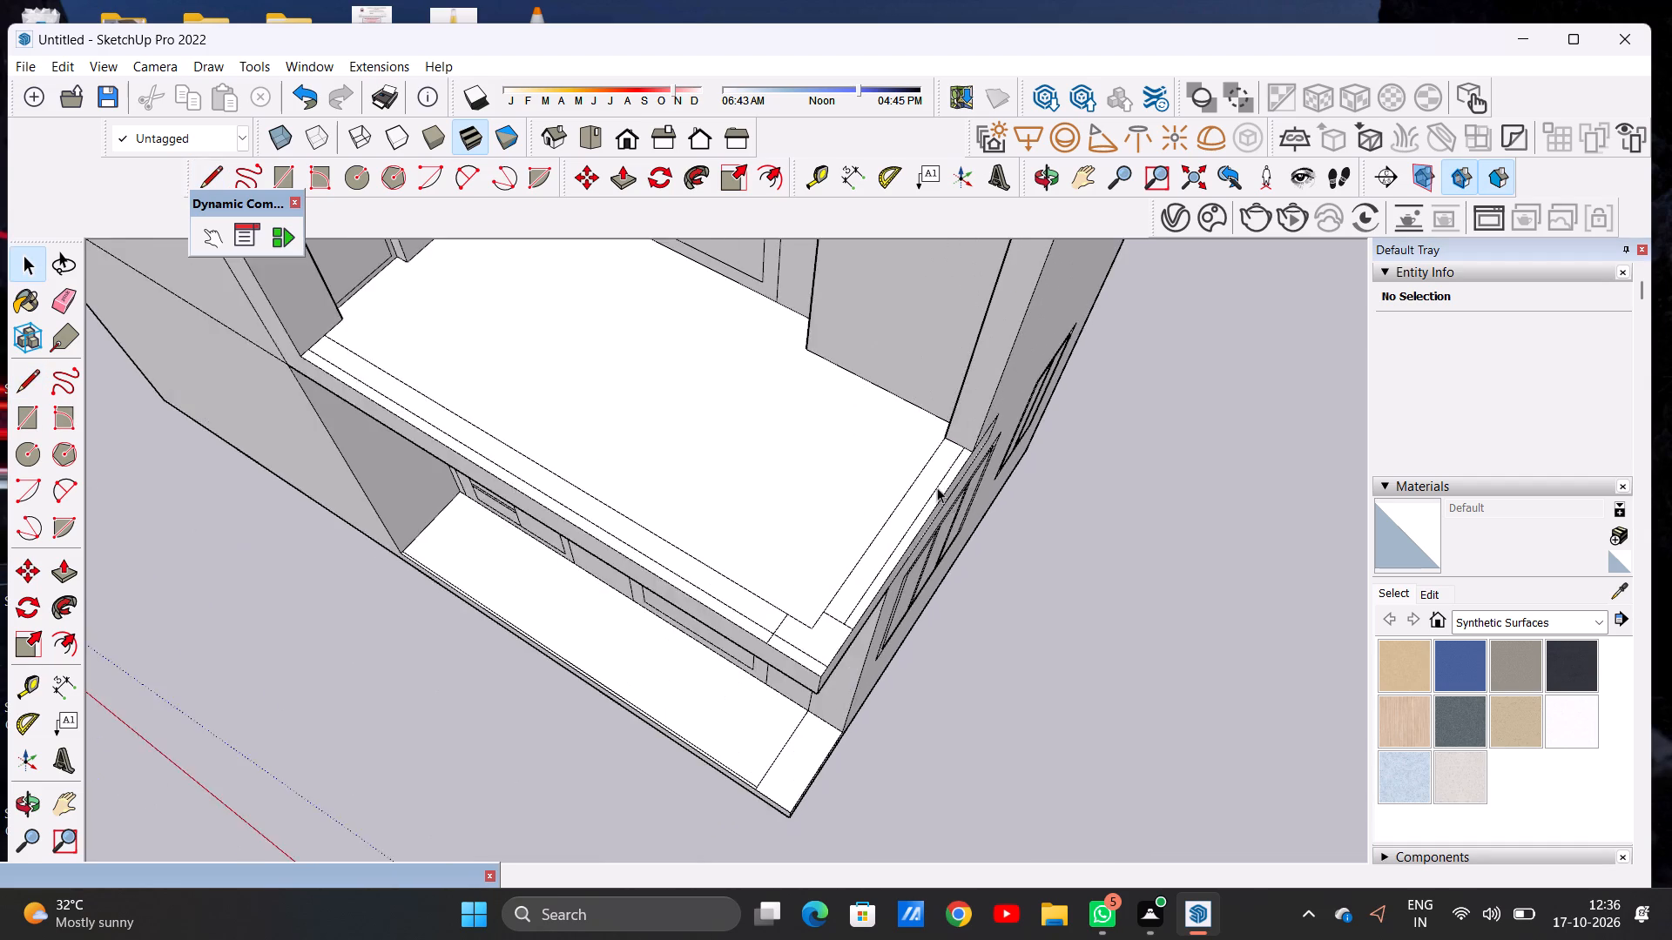
Push/Pull the inner strip of the upper balcony's front border upward into a parapet wall in front of the upper-floor openings.
scroll(937, 487, down, 4)
middle_drag(724, 599, 877, 573)
scroll(844, 540, up, 10)
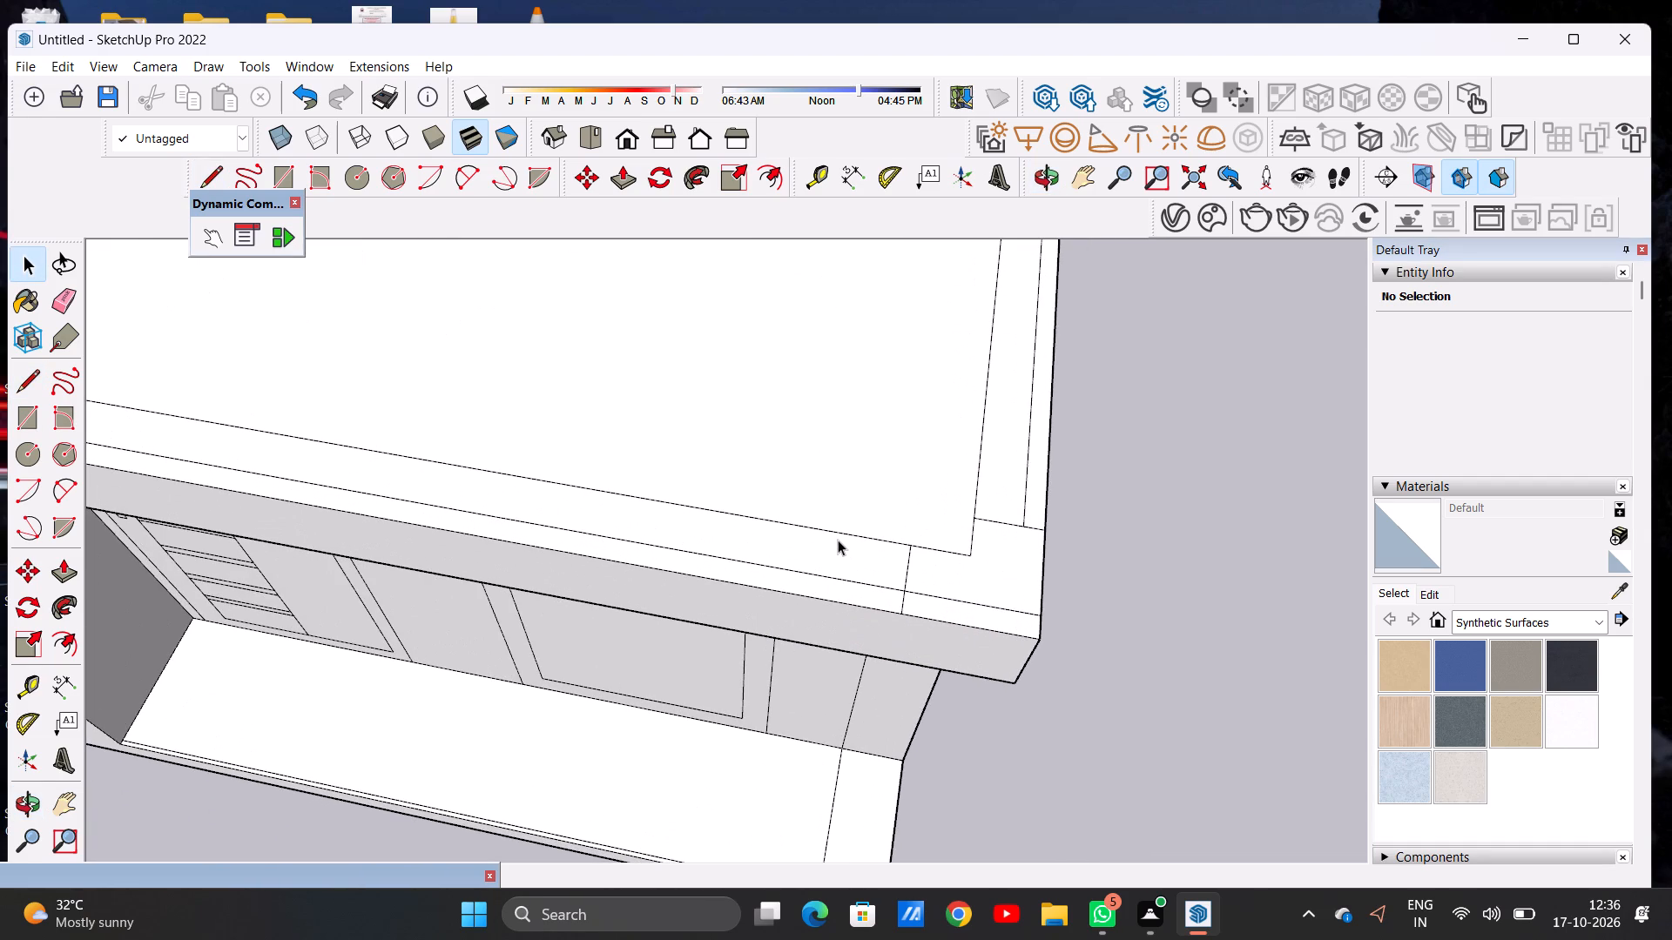
key(p)
scroll(846, 545, up, 4)
click(846, 545)
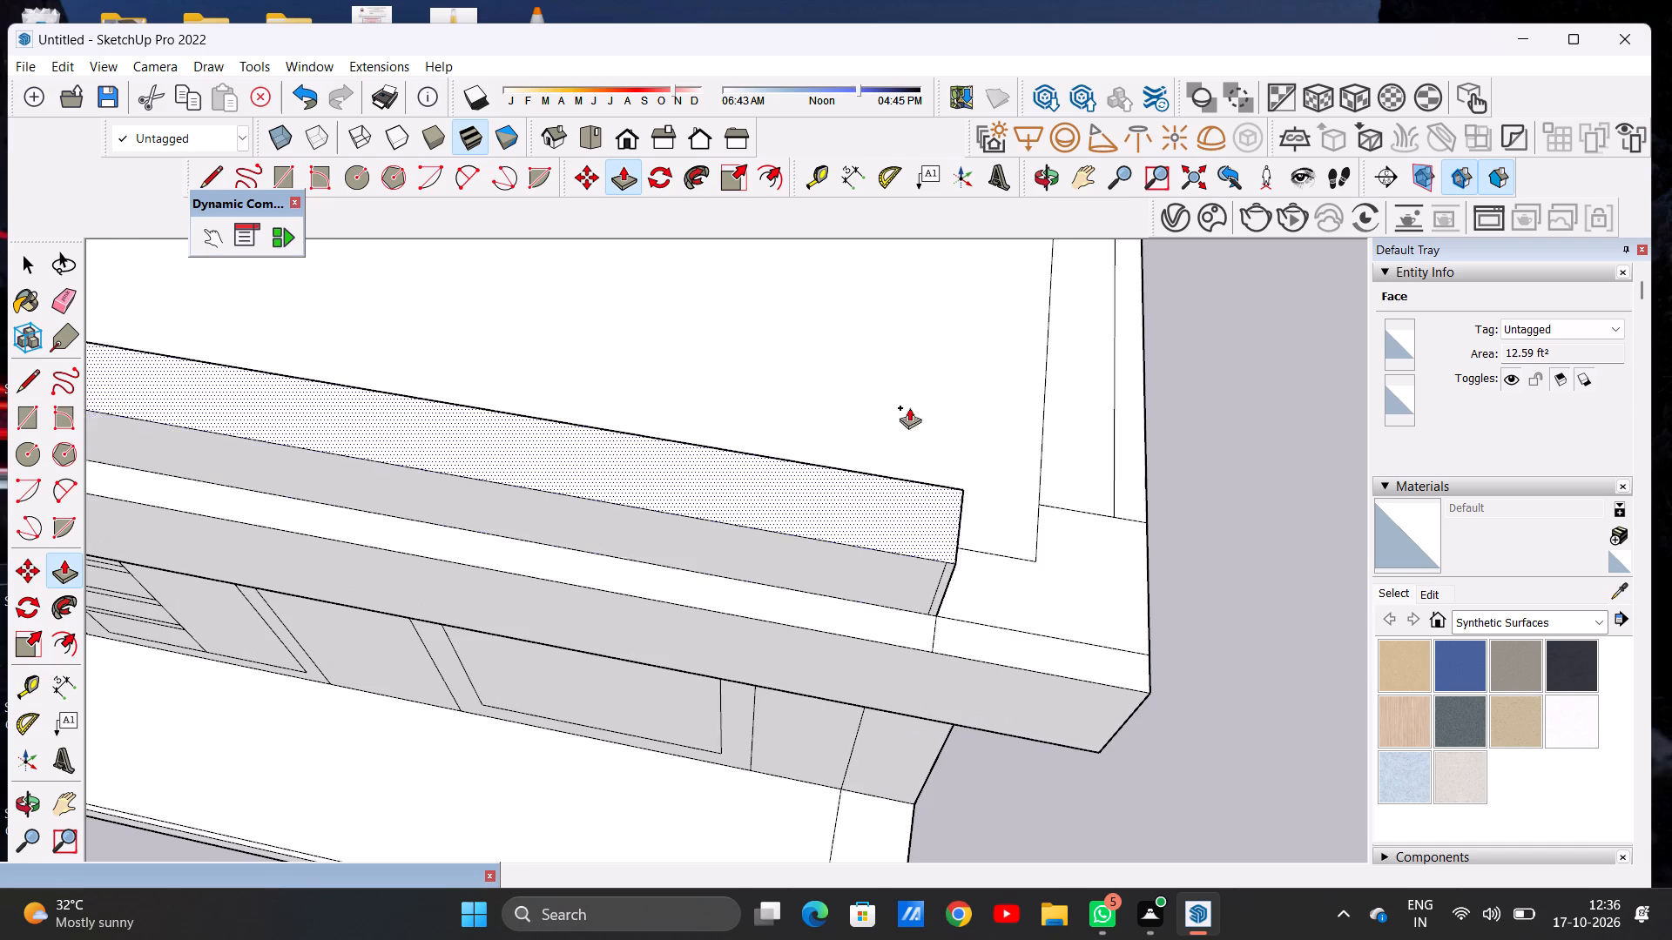
scroll(914, 406, down, 19)
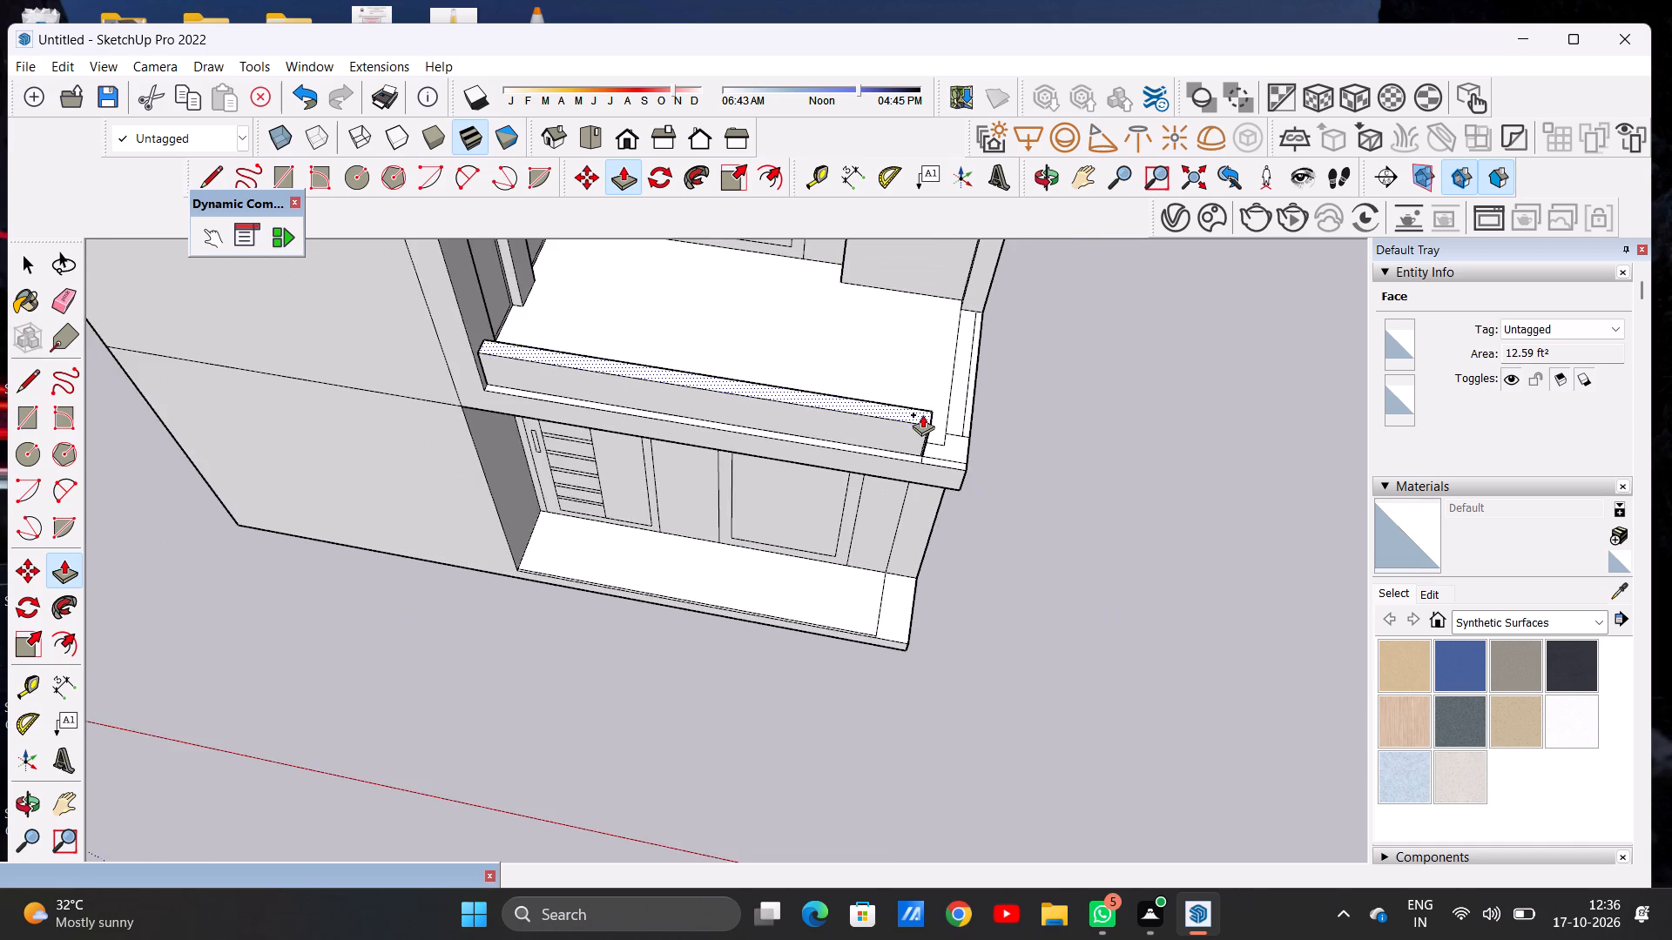
middle_drag(925, 381, 941, 259)
scroll(926, 339, down, 9)
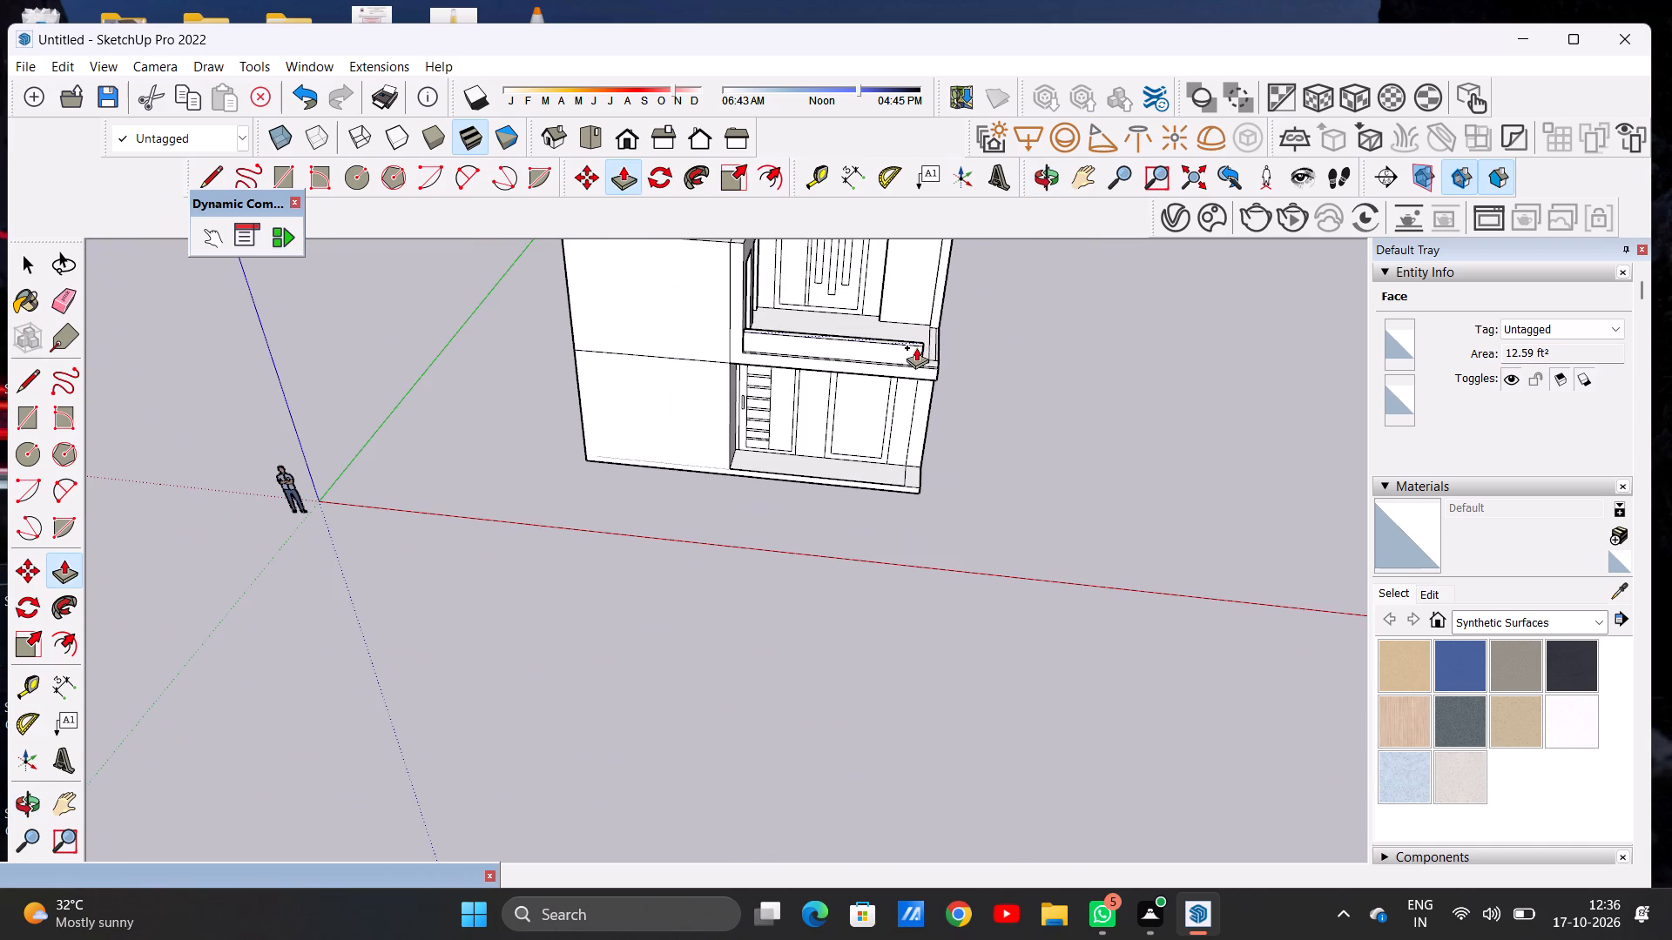
scroll(920, 327, up, 4)
click(927, 311)
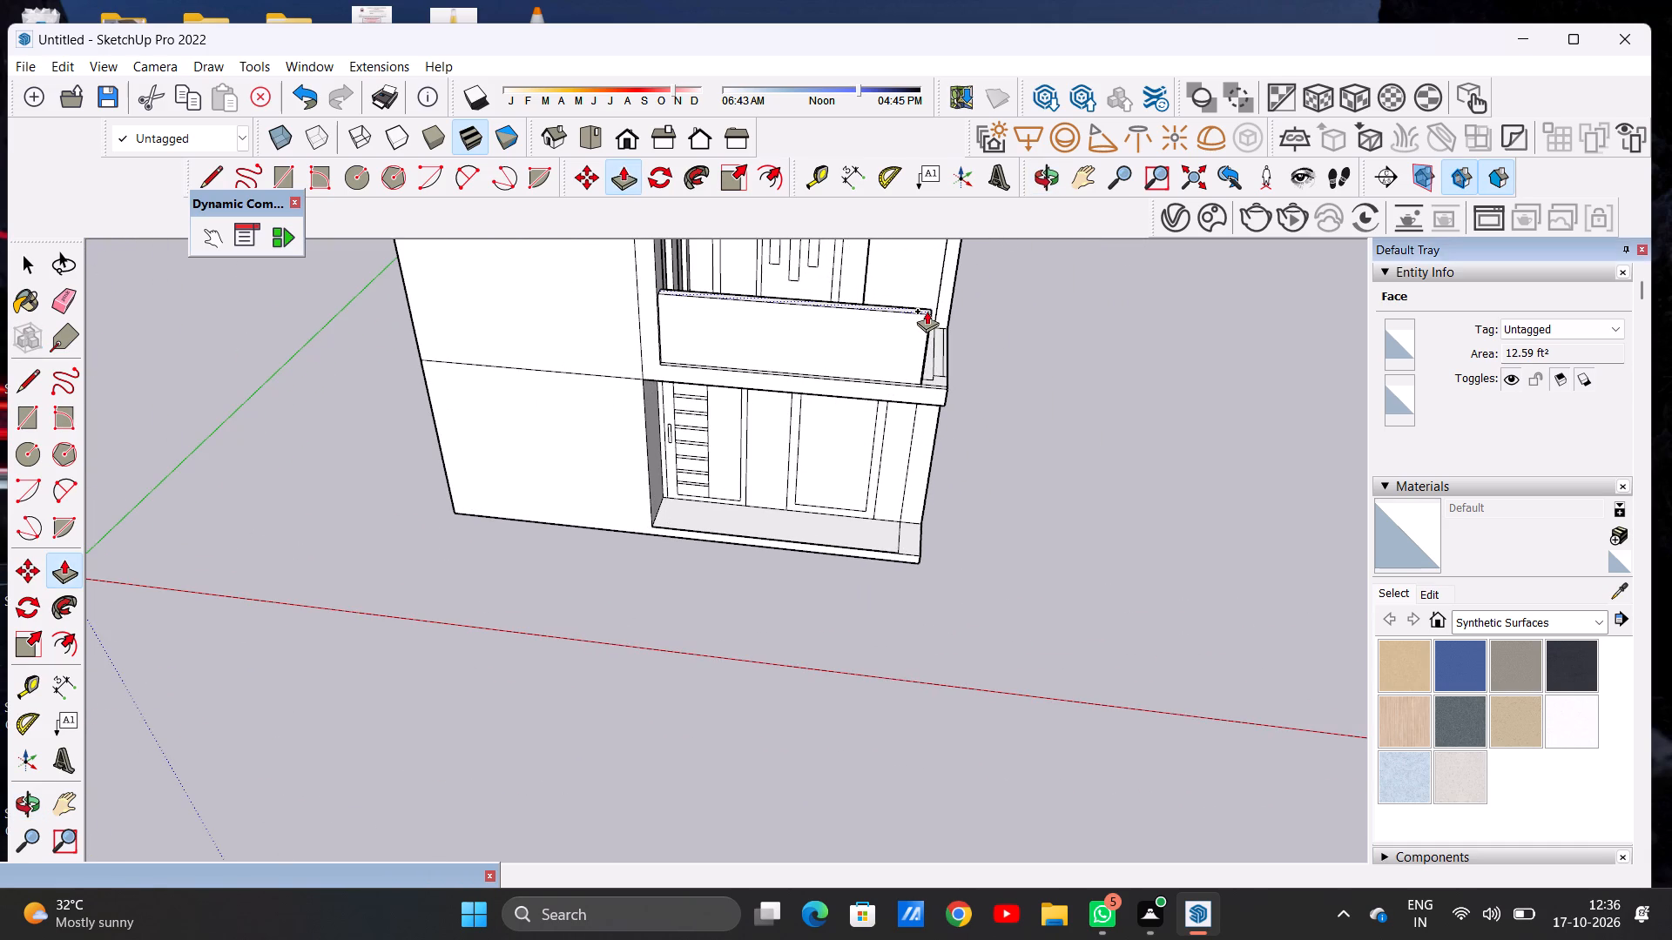
key(space)
text(B)
Draw two short lines at the balcony's front corner, extending the floor's front inner edge and the side strip's lengthwise line until they meet.
scroll(887, 477, down, 6)
middle_drag(1020, 426, 542, 357)
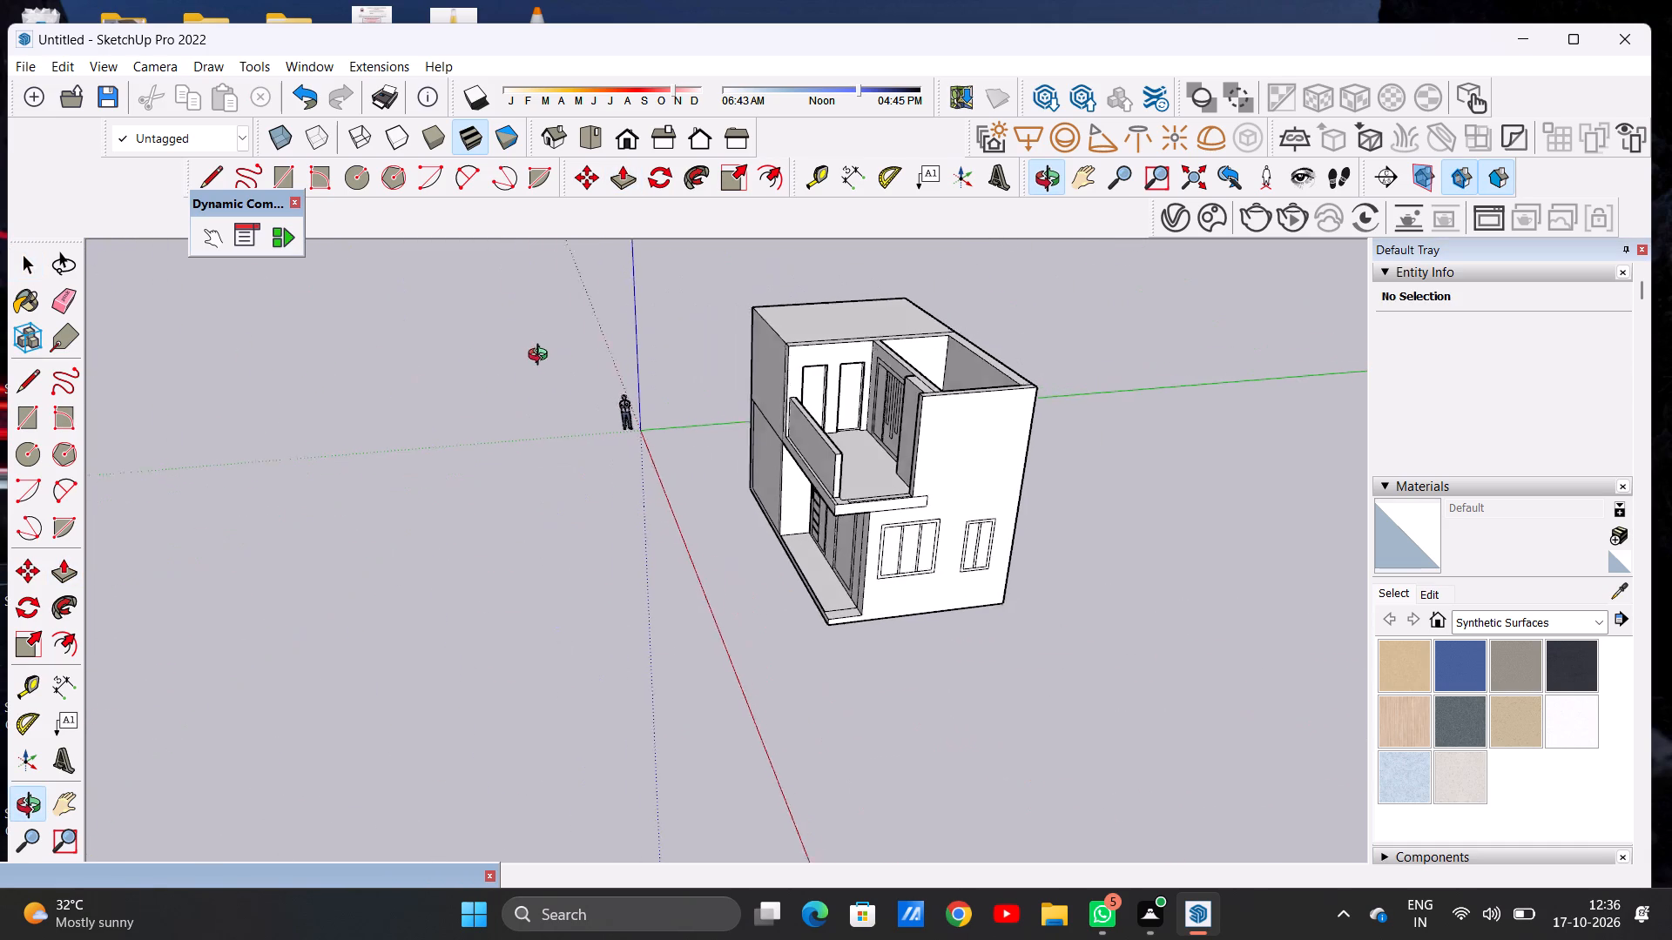
middle_drag(542, 357, 540, 357)
middle_drag(856, 467, 849, 572)
scroll(847, 543, up, 8)
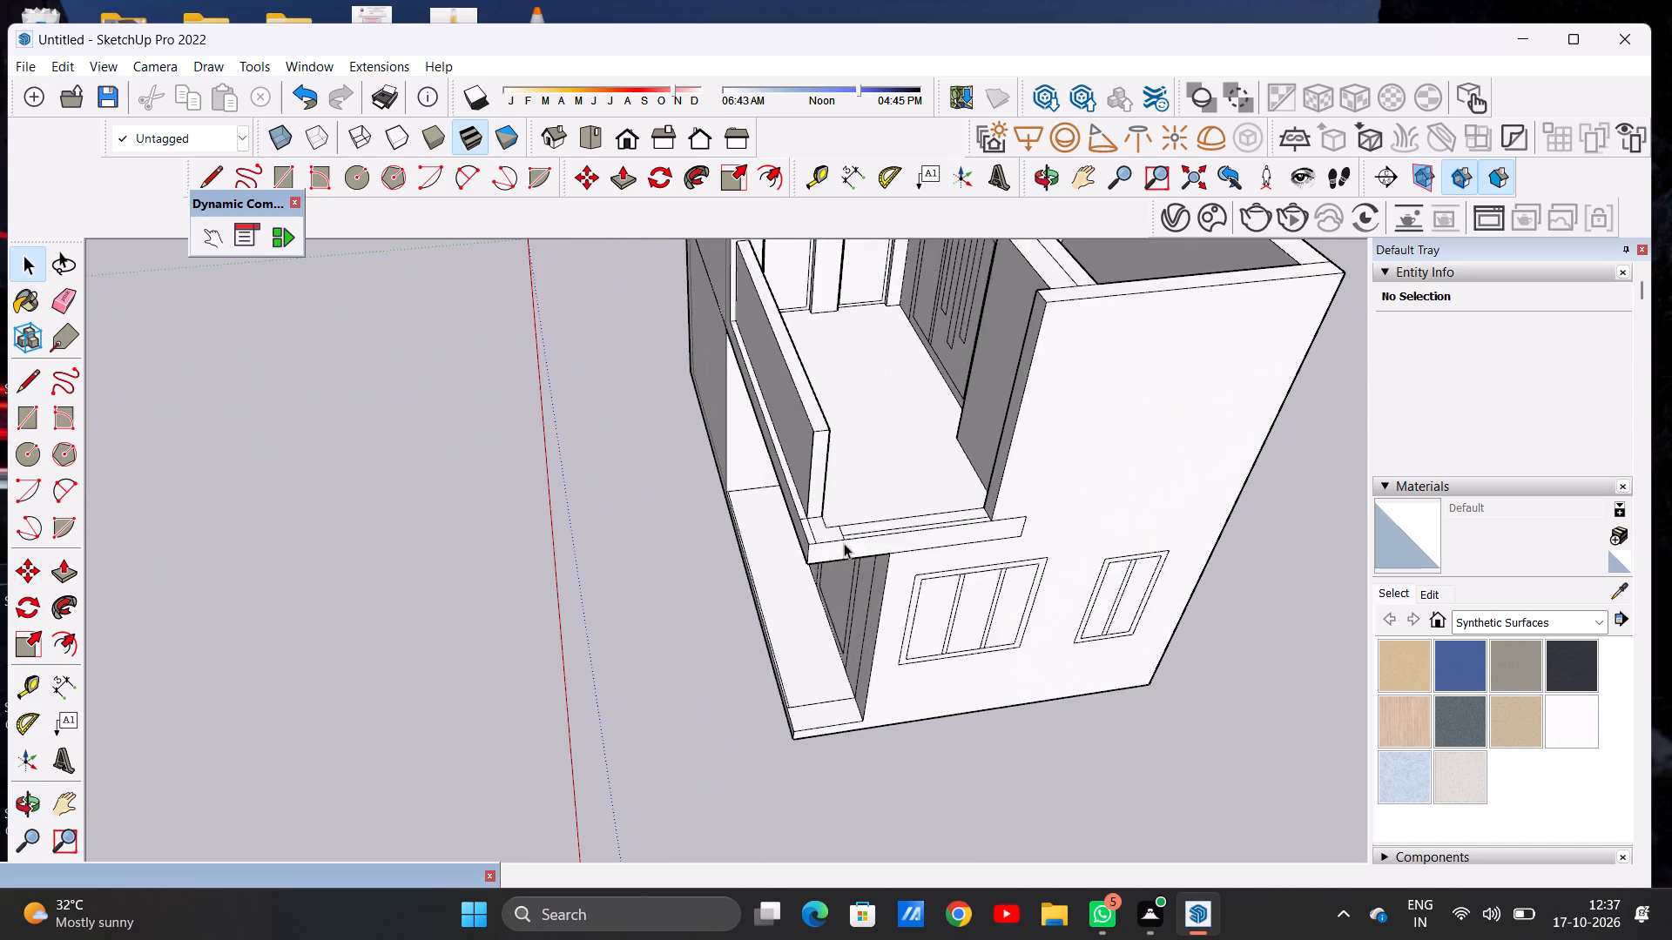
middle_drag(844, 543, 855, 623)
scroll(856, 571, up, 14)
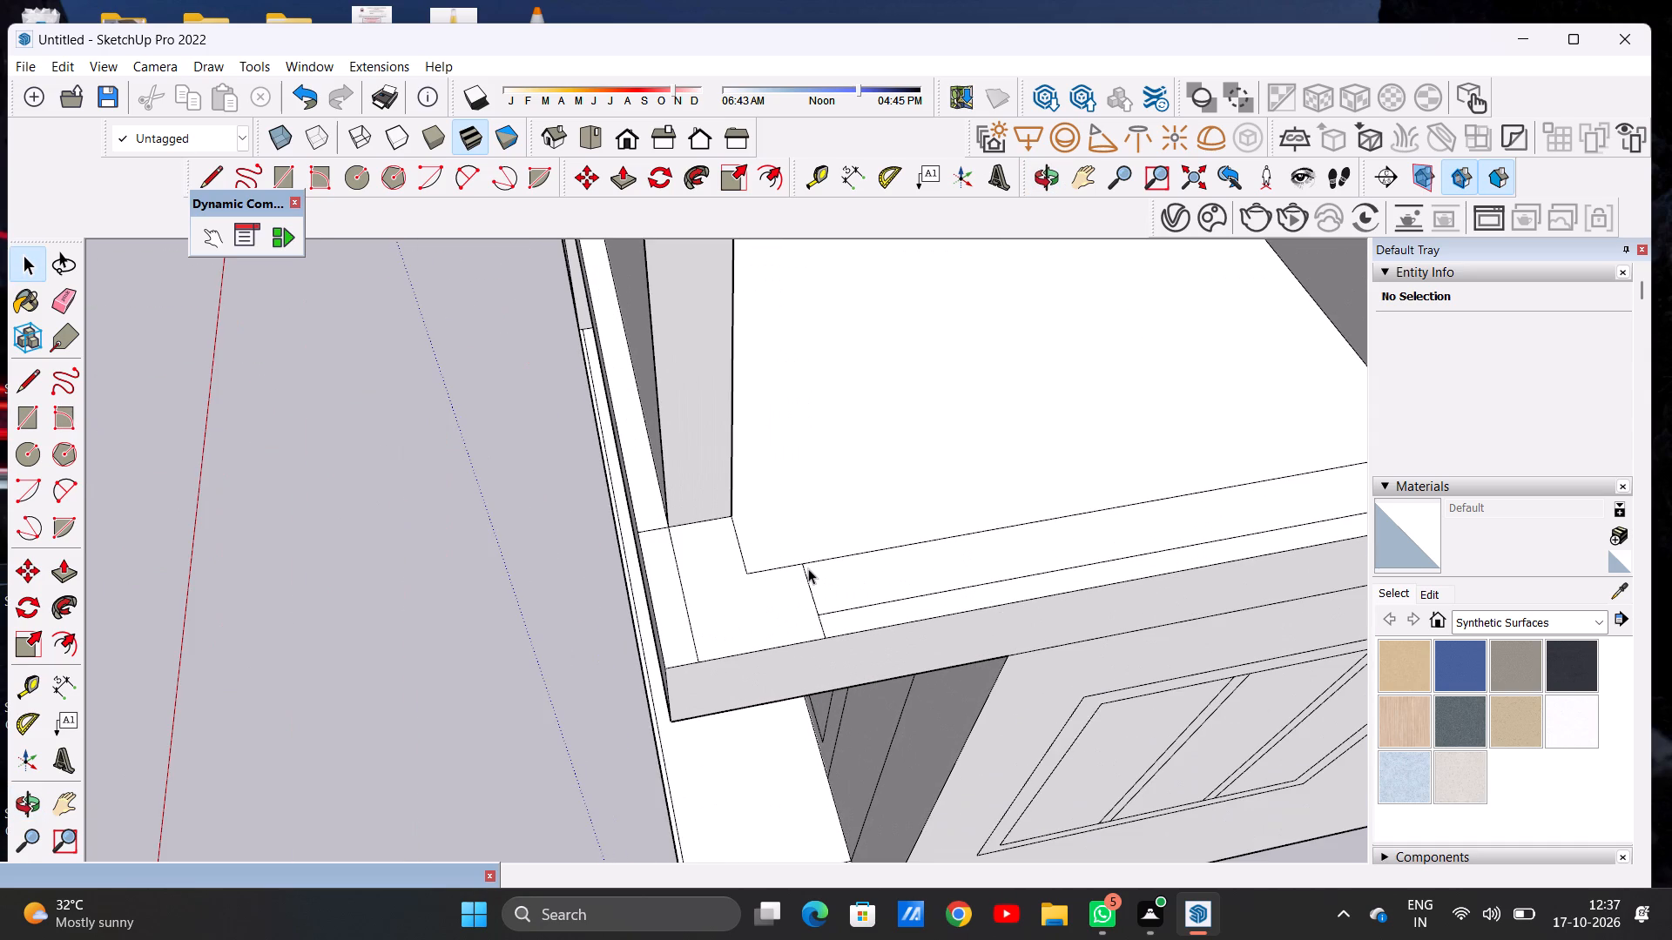
key(l)
click(752, 567)
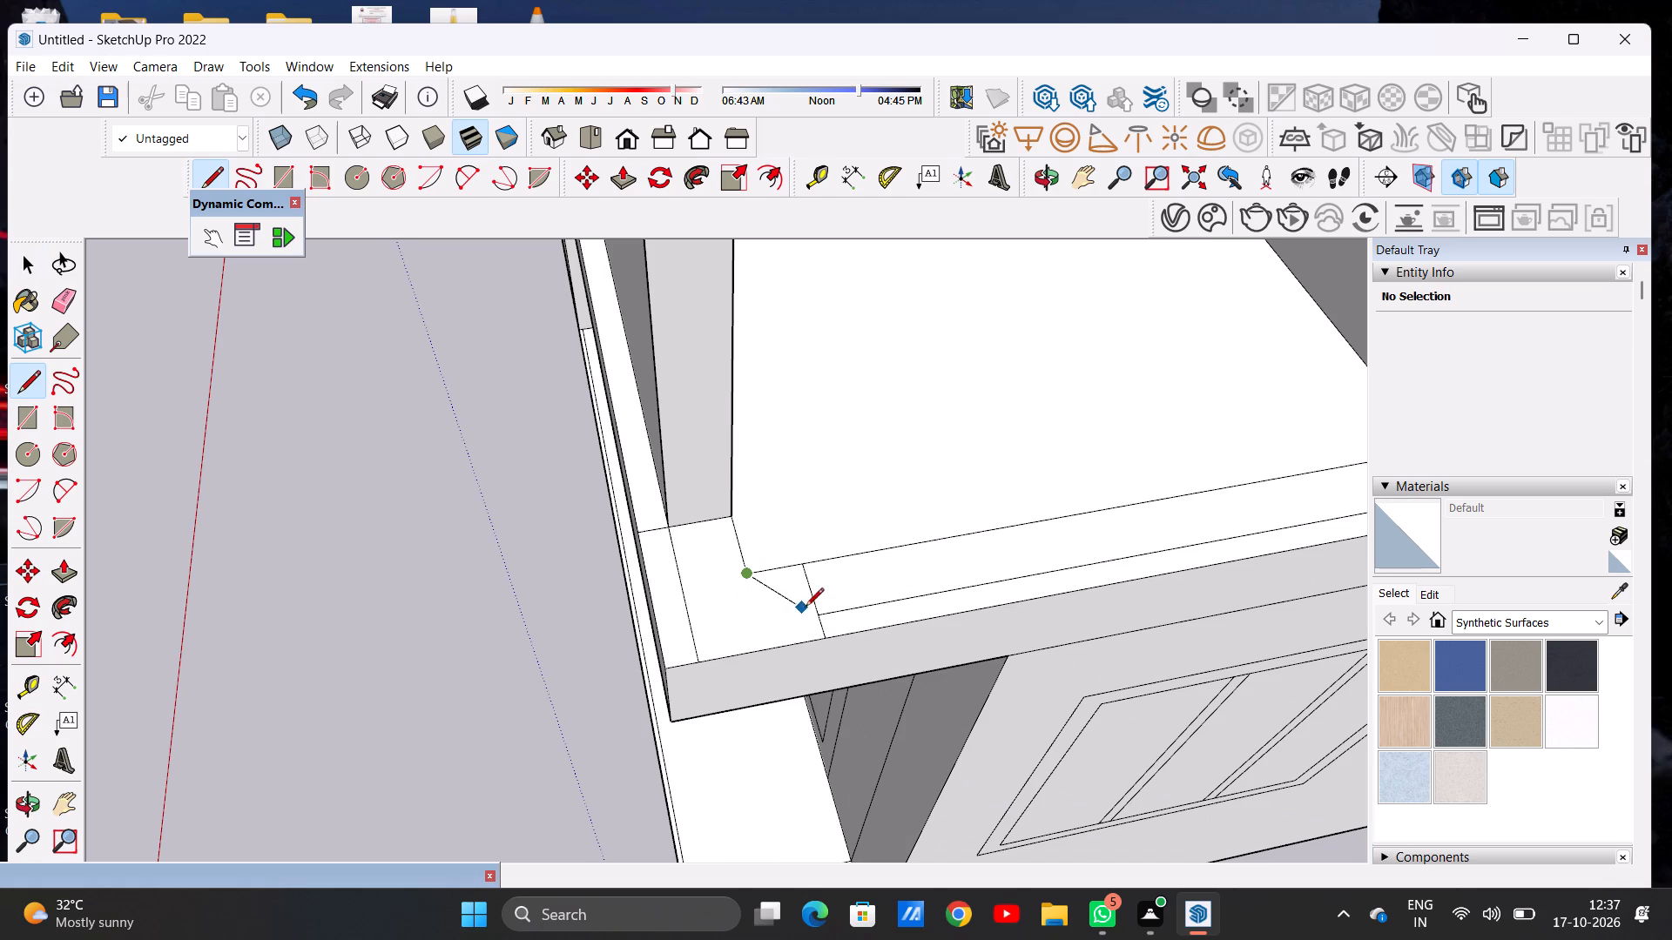
click(763, 622)
key(space)
key(l)
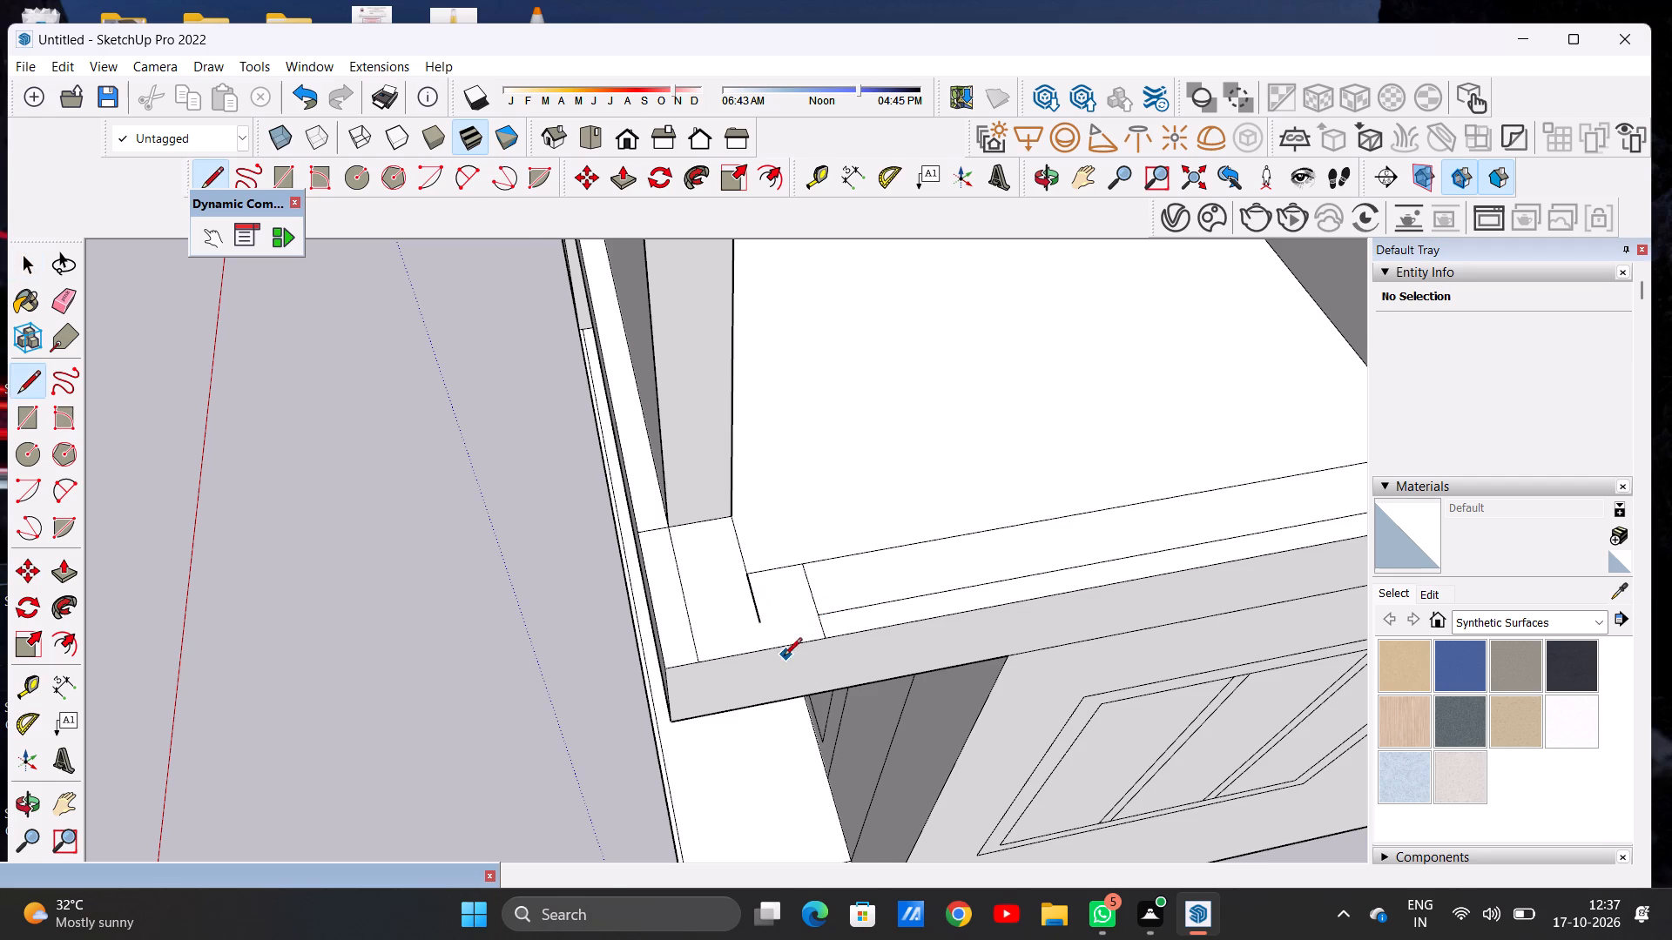
scroll(784, 657, up, 12)
click(876, 566)
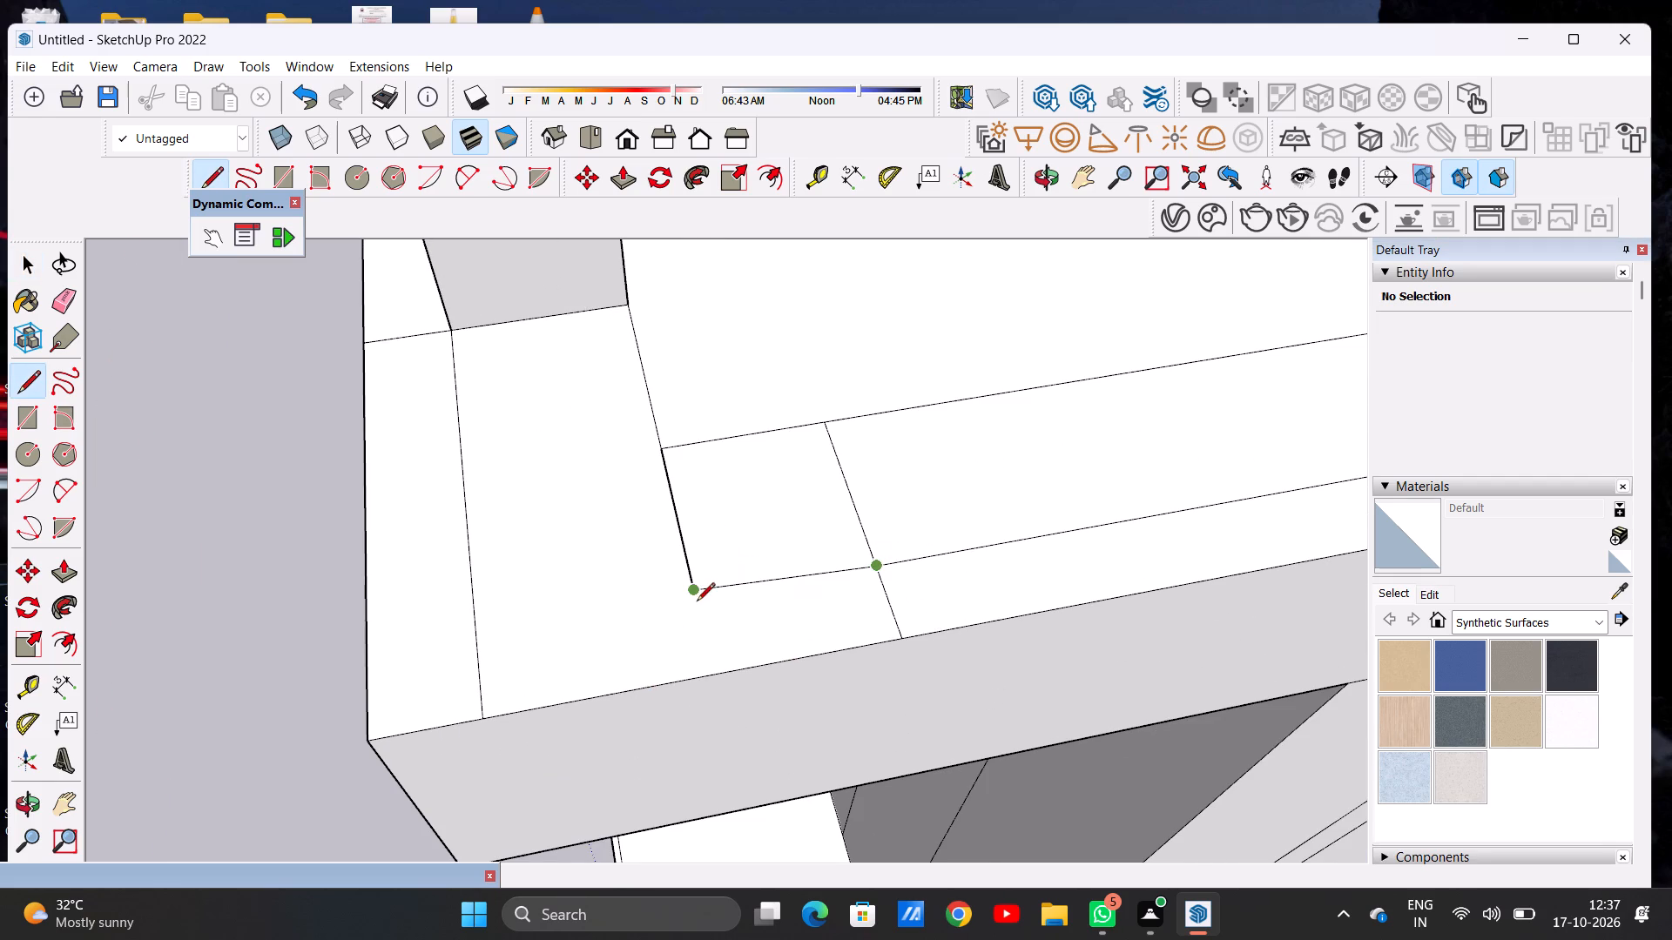
scroll(690, 614, up, 7)
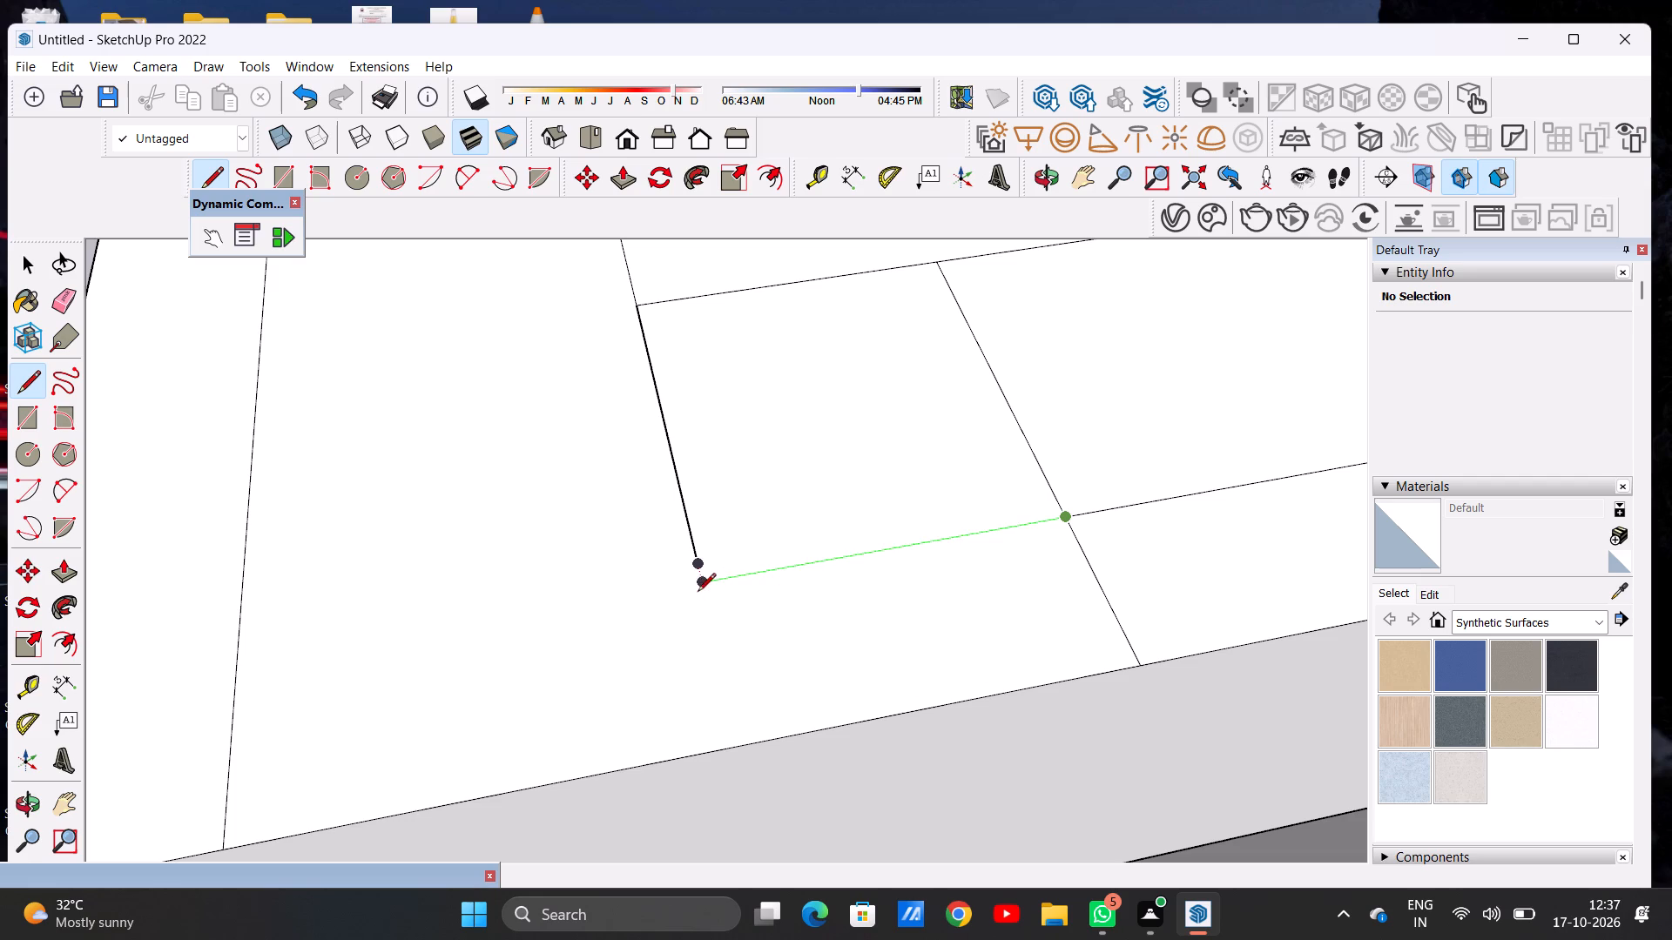
click(698, 593)
click(698, 561)
key(space)
scroll(690, 599, down, 8)
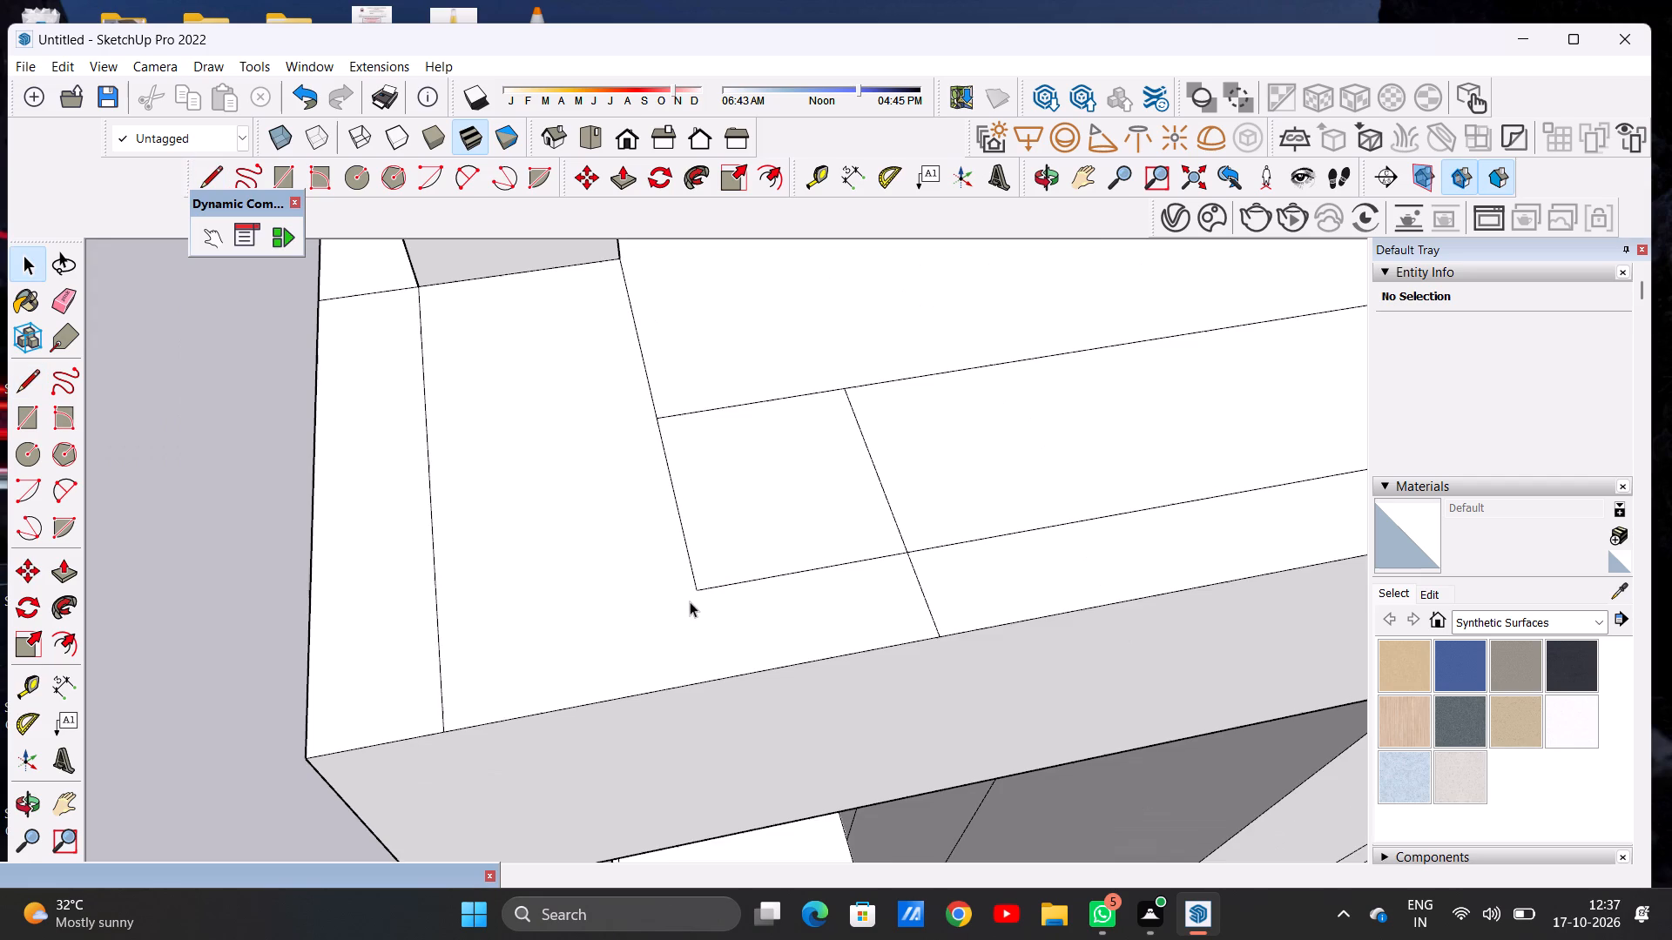
Examine the balcony's front corner, where the border strips meet the end of the front parapet.
scroll(694, 613, down, 16)
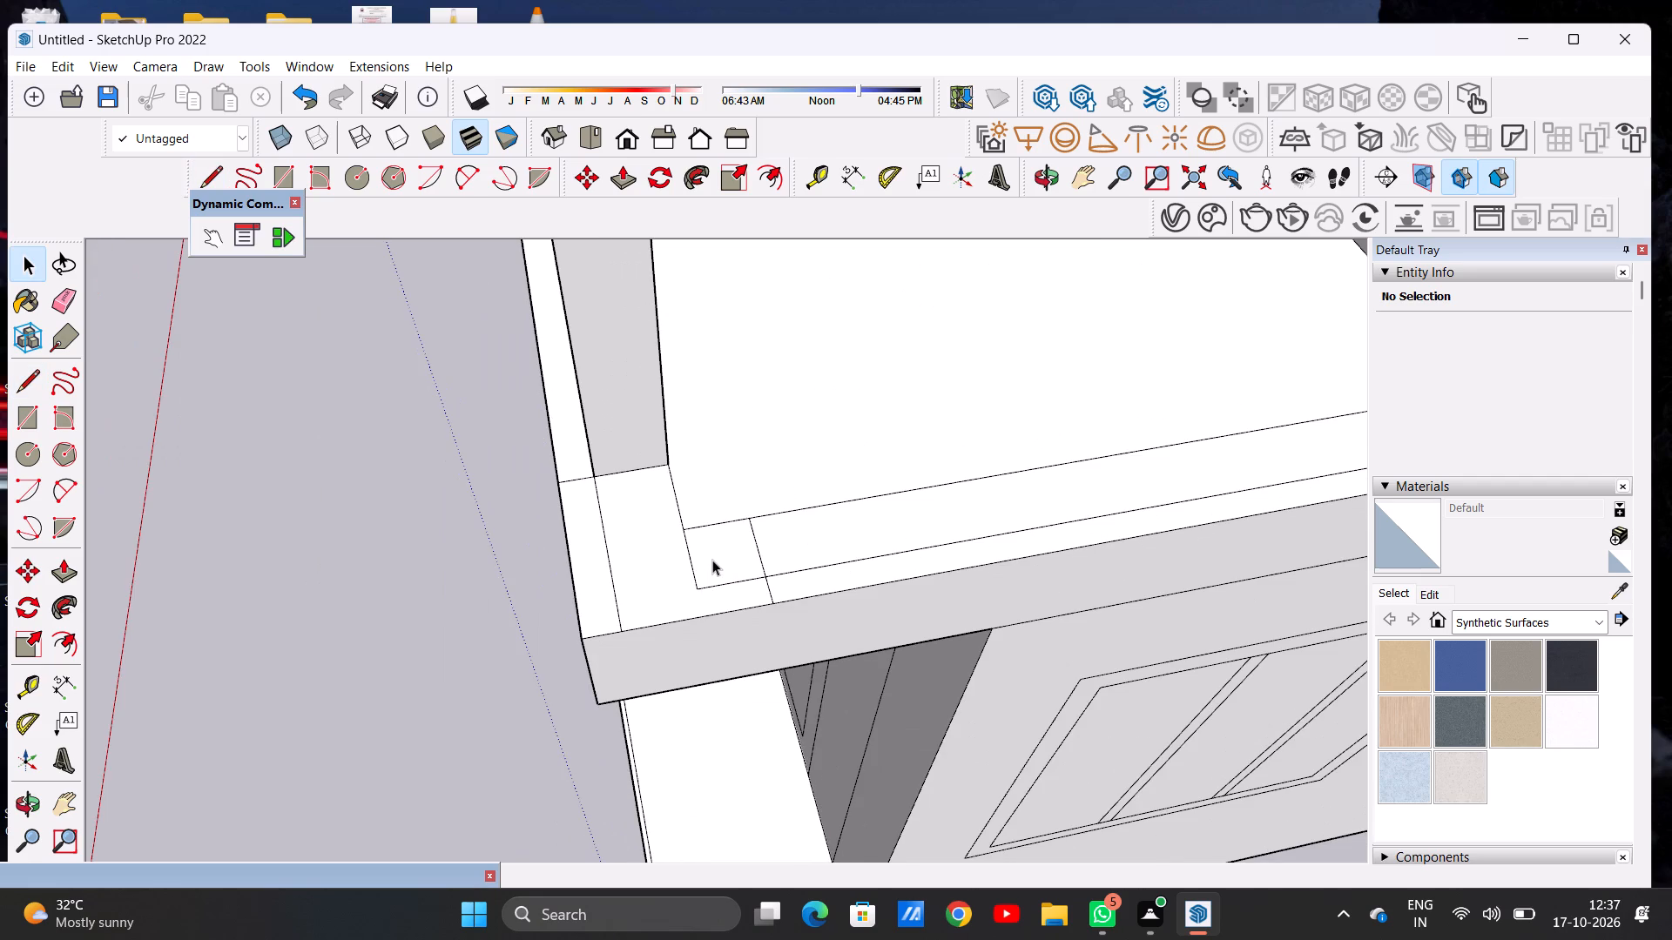
scroll(630, 561, down, 7)
scroll(663, 545, up, 14)
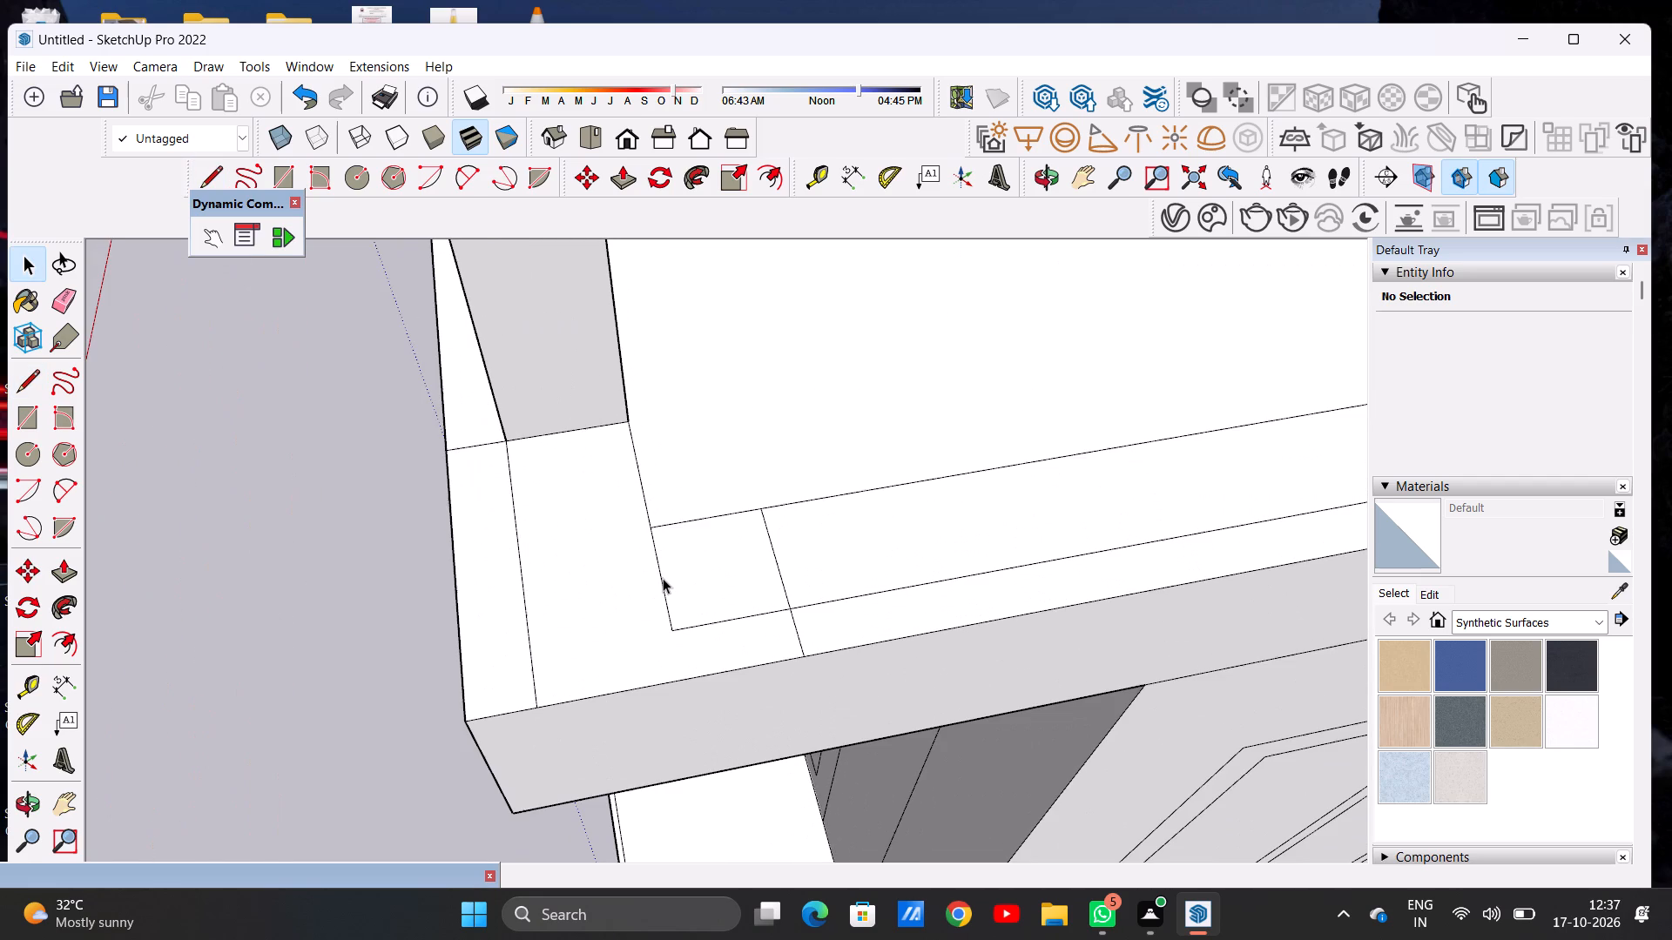
scroll(663, 578, down, 7)
scroll(717, 567, up, 5)
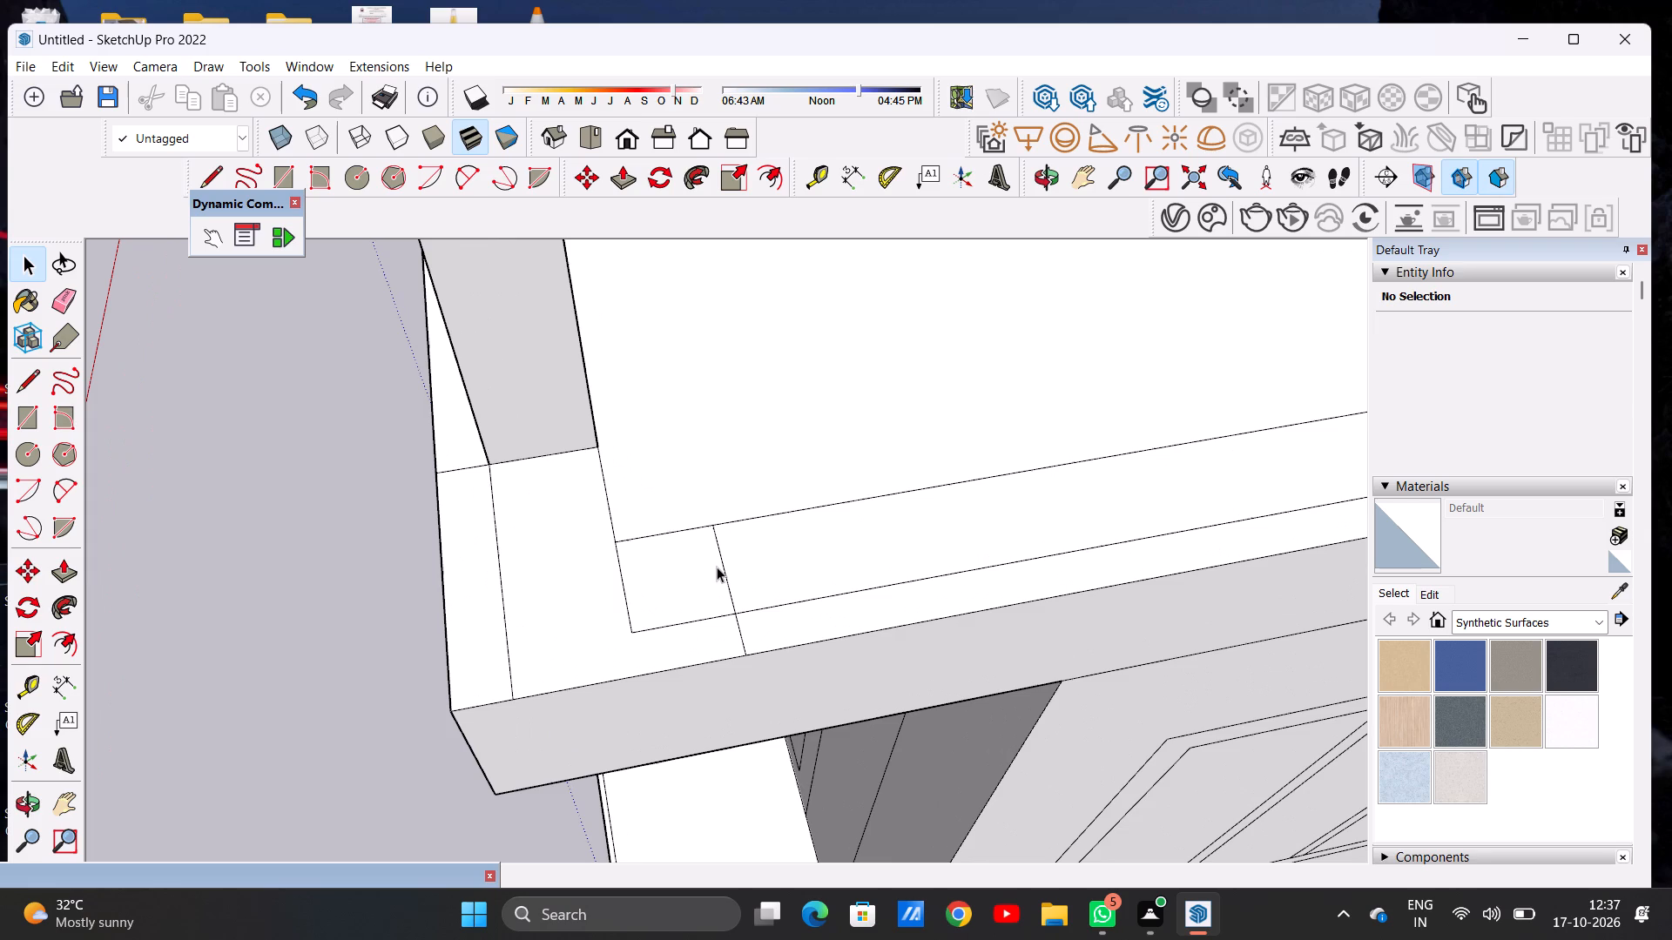
scroll(709, 561, down, 8)
scroll(708, 584, up, 1)
scroll(708, 594, down, 5)
scroll(718, 515, up, 3)
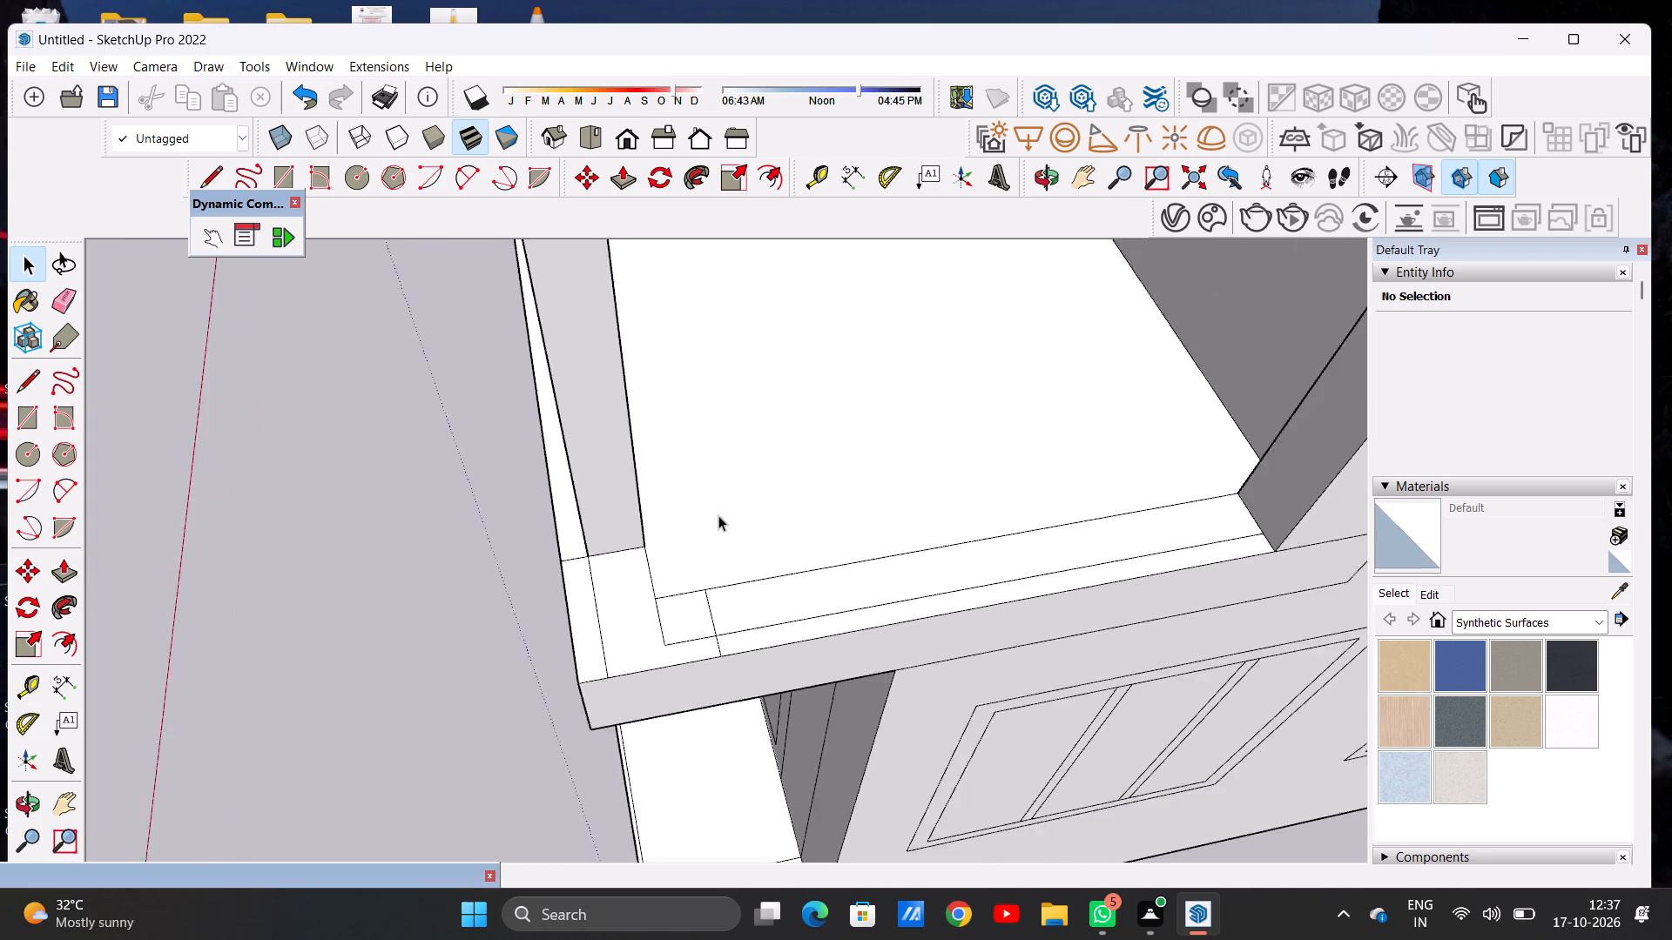
scroll(718, 515, up, 7)
scroll(683, 686, down, 7)
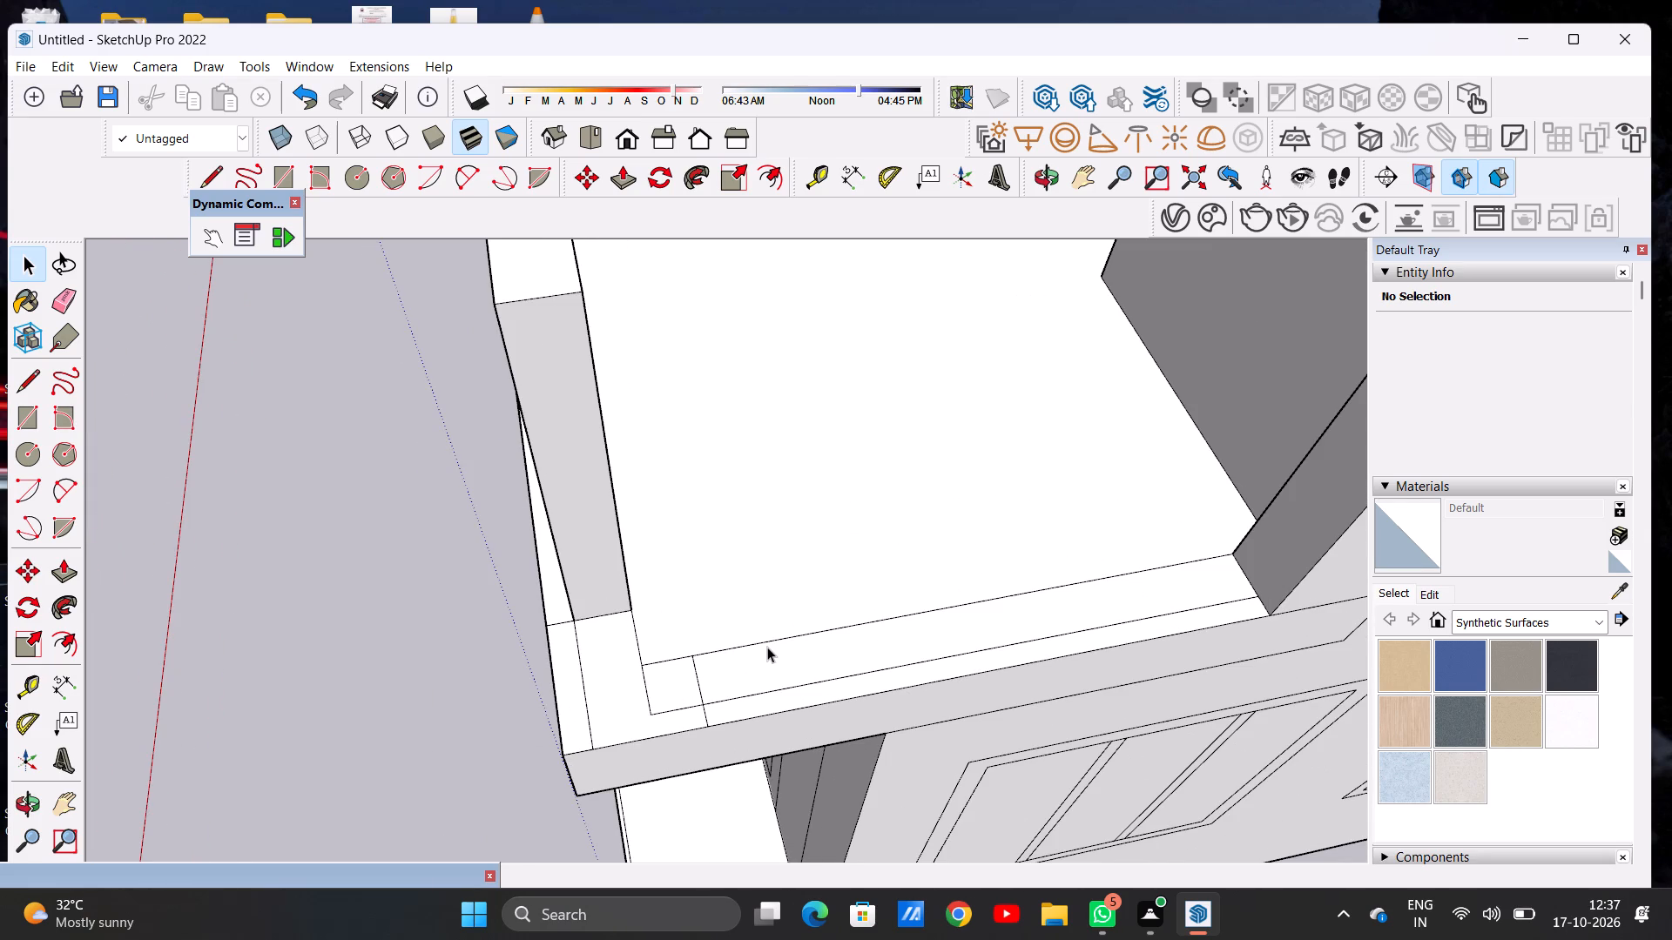
scroll(743, 695, down, 12)
scroll(701, 634, up, 6)
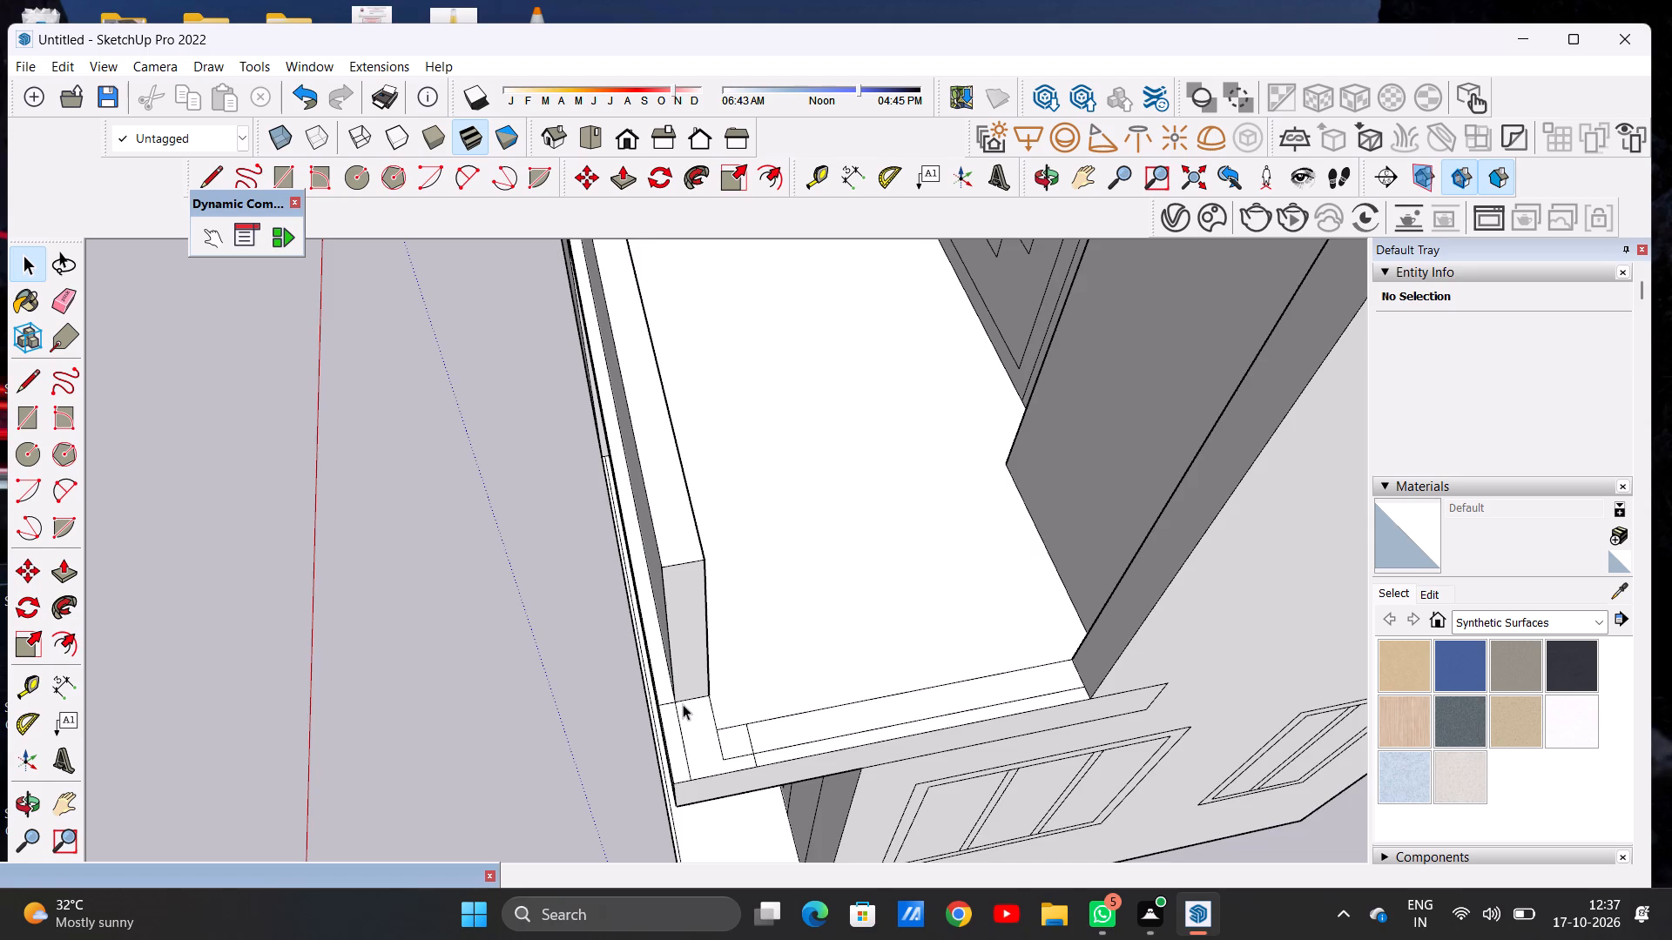
scroll(757, 777, up, 7)
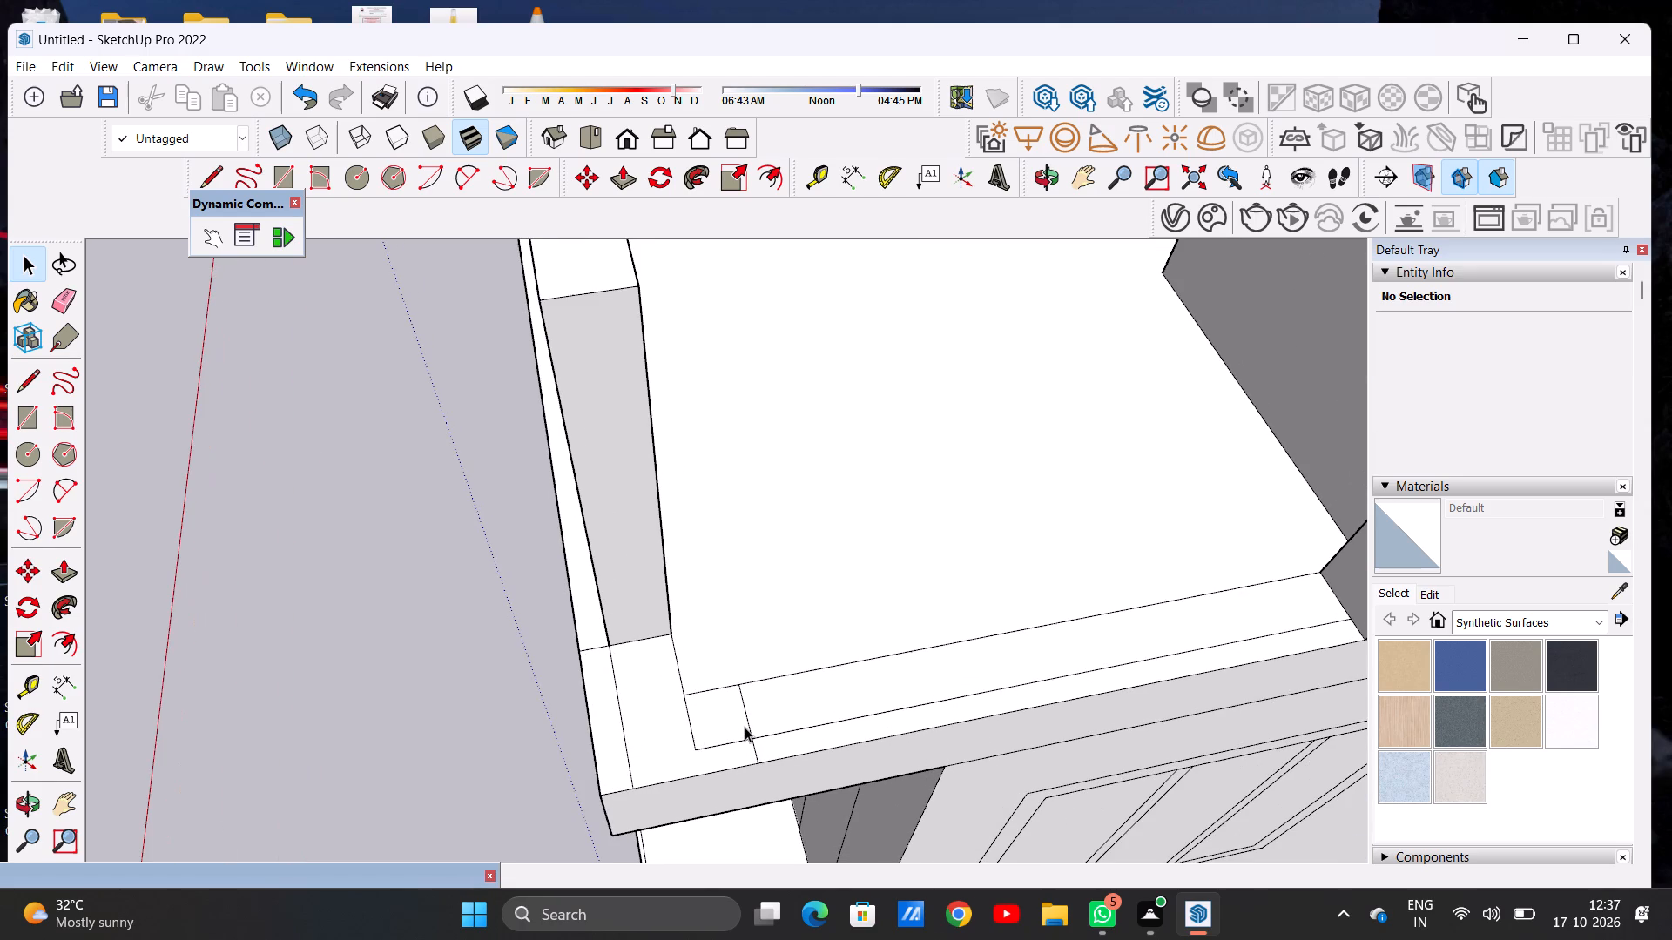
Erase the short dividing line between the new corner rectangle and the inner strip of the side border.
key(e)
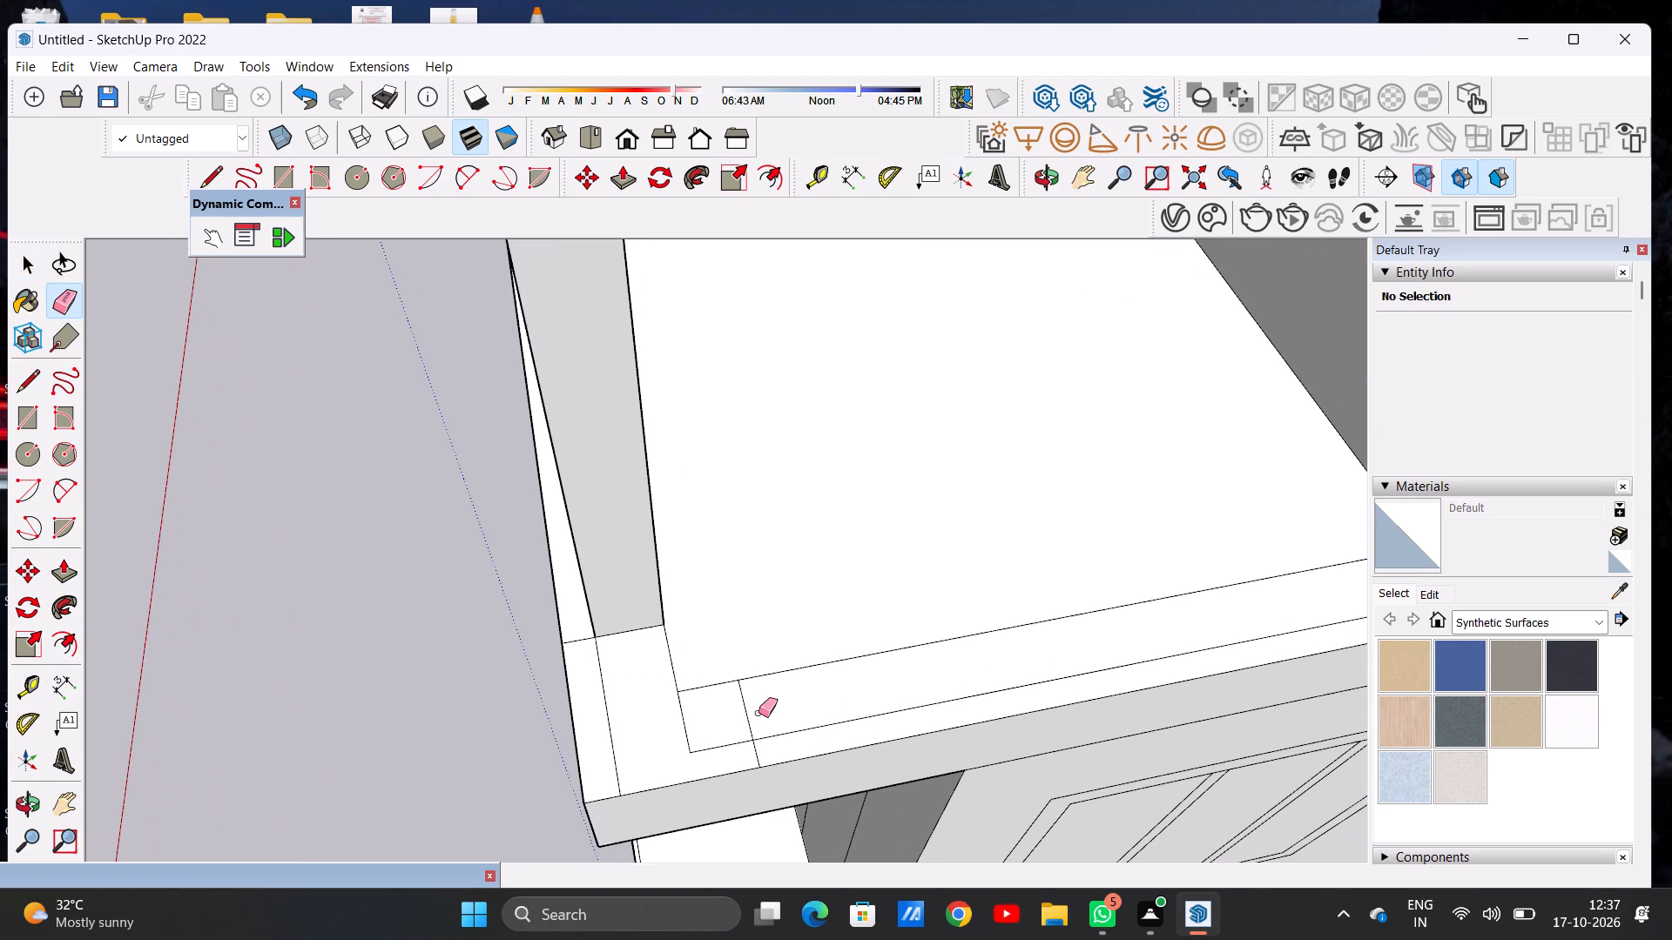
scroll(745, 713, up, 2)
scroll(709, 708, down, 10)
scroll(719, 709, up, 9)
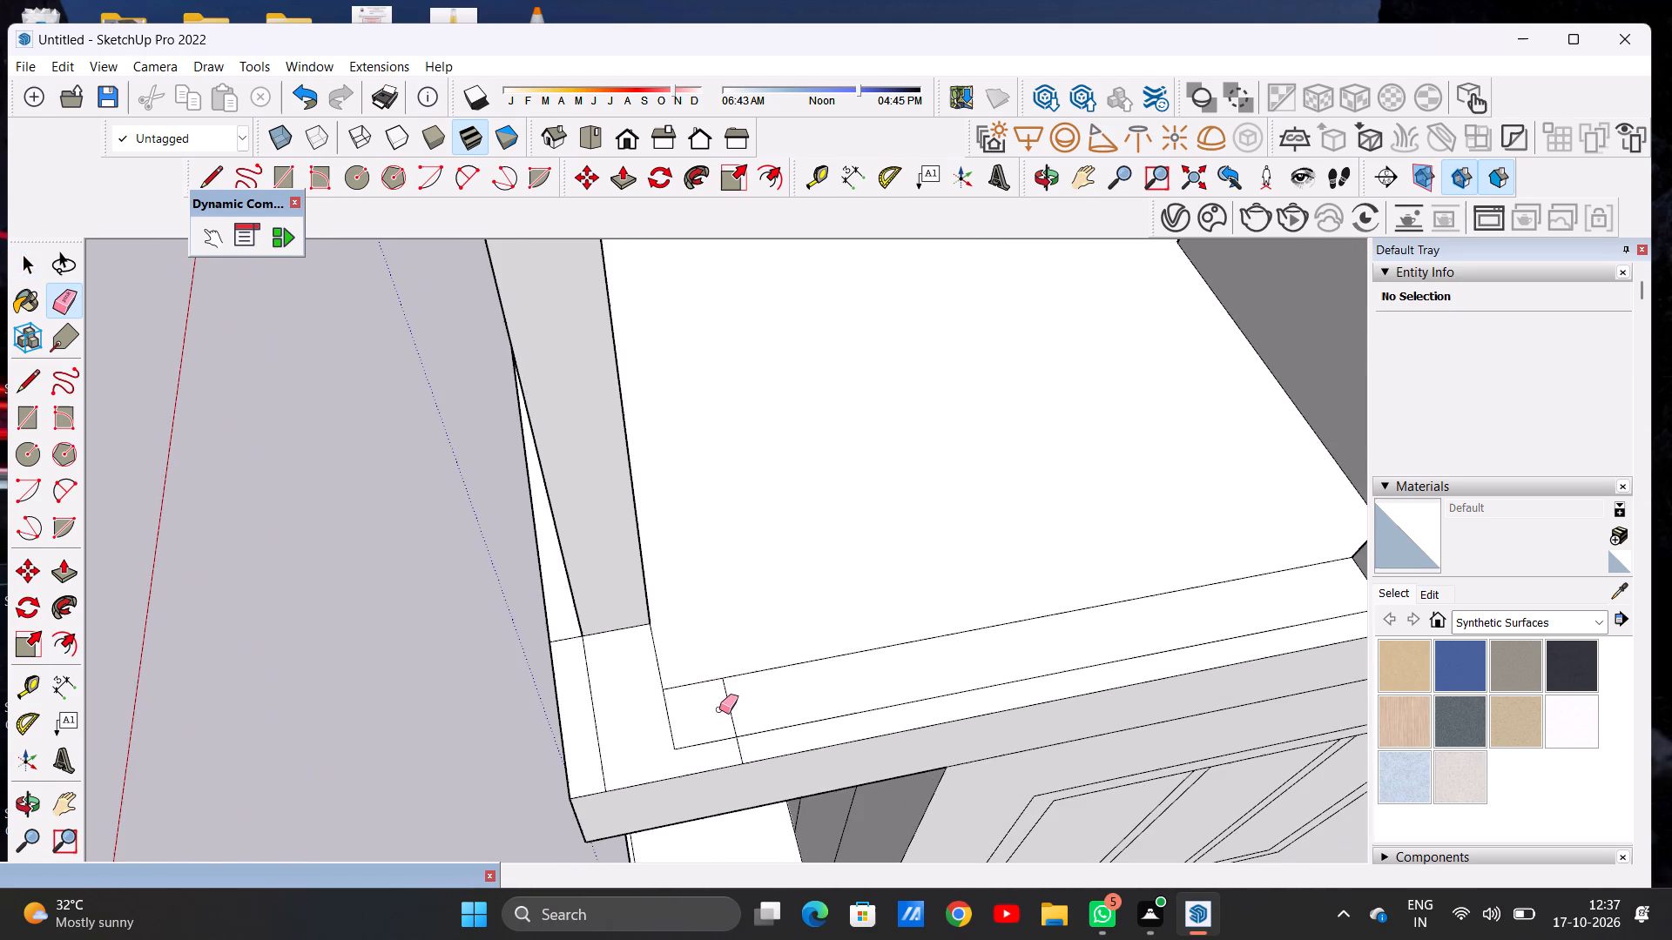
scroll(719, 709, down, 4)
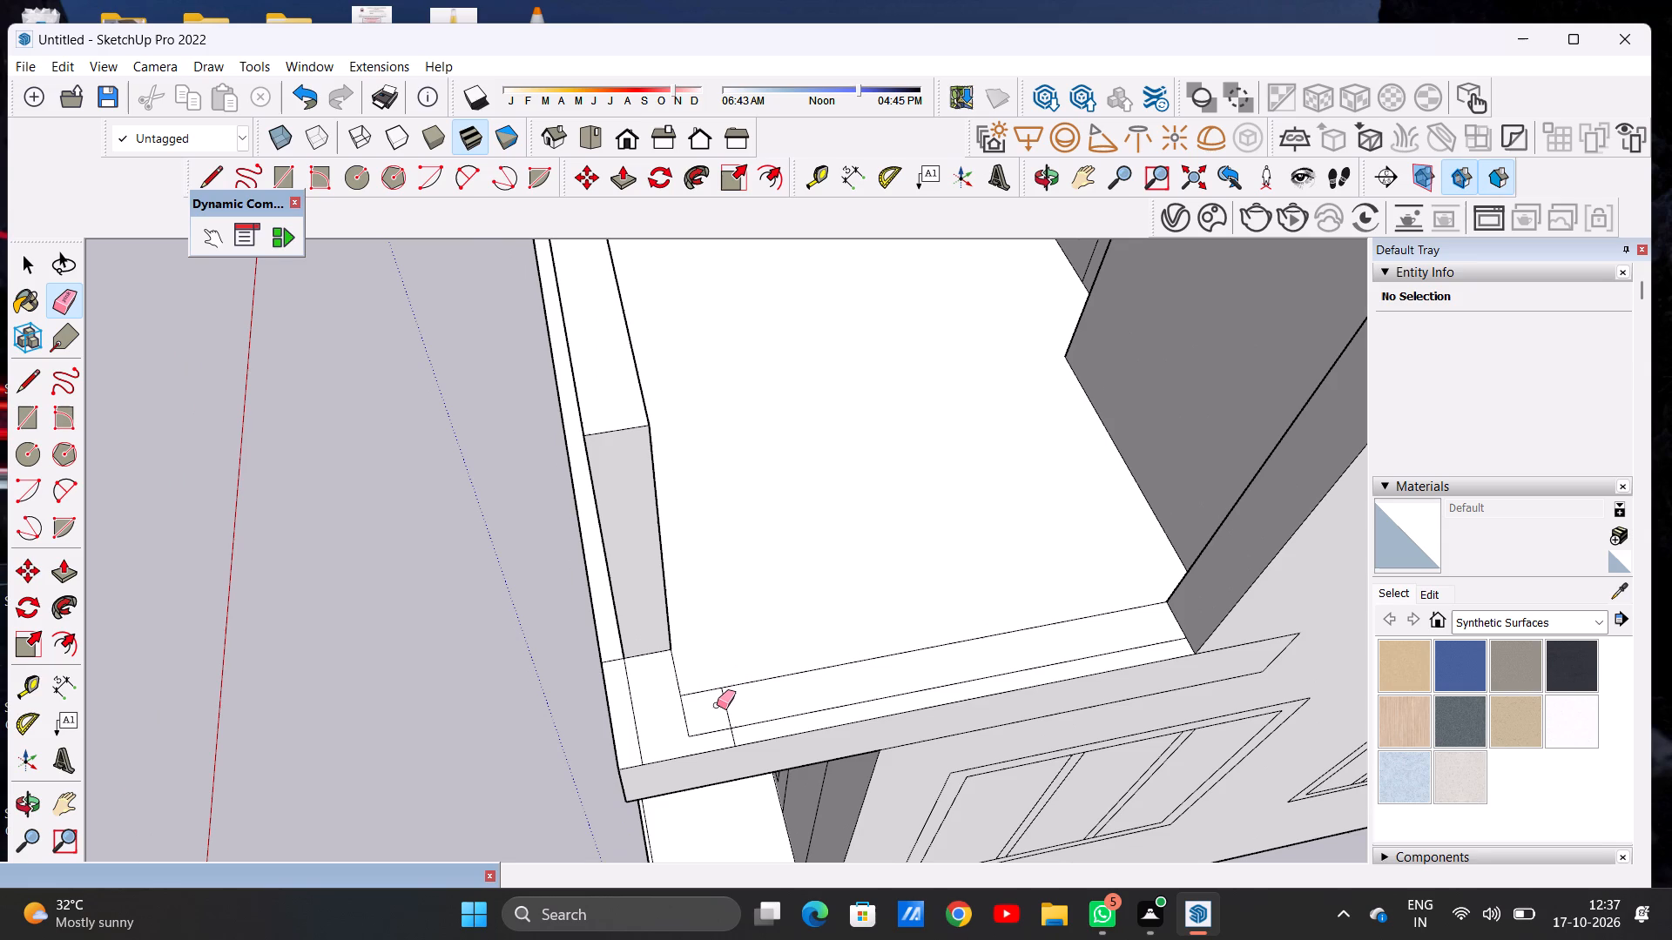
drag(717, 705, 719, 705)
drag(719, 705, 743, 702)
key(space)
Draw a line across the corner square, from the inner strip's extended corner to the front border's lengthwise line.
scroll(761, 733, down, 11)
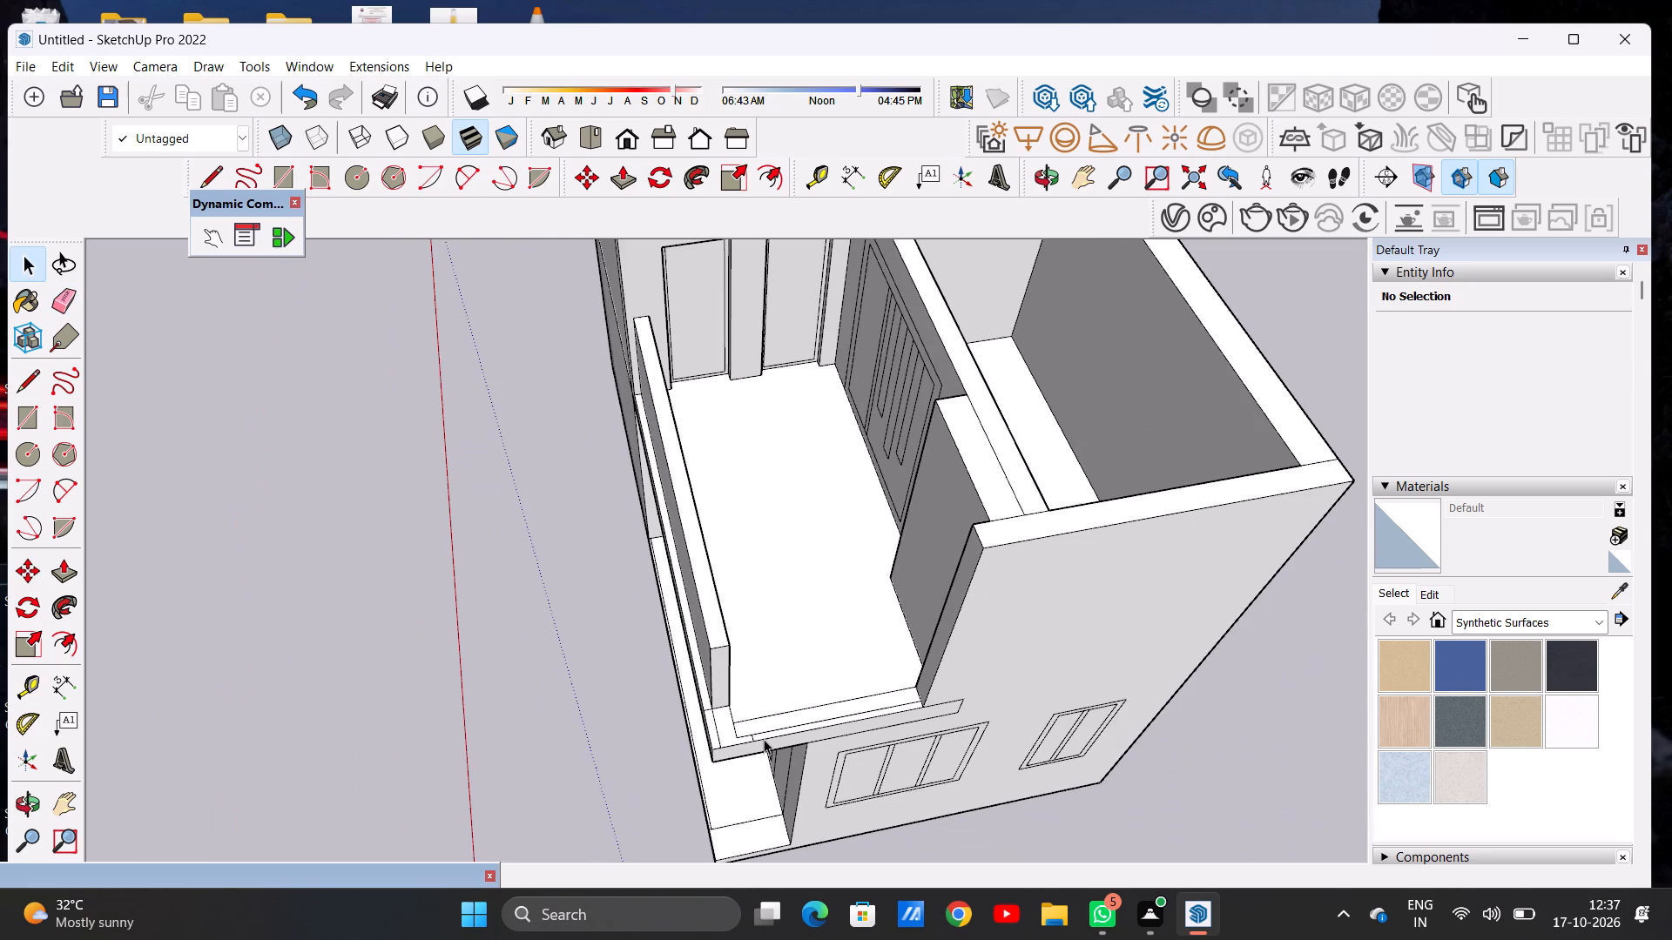
middle_drag(758, 713, 759, 675)
scroll(706, 730, up, 7)
scroll(766, 696, down, 1)
scroll(766, 696, up, 3)
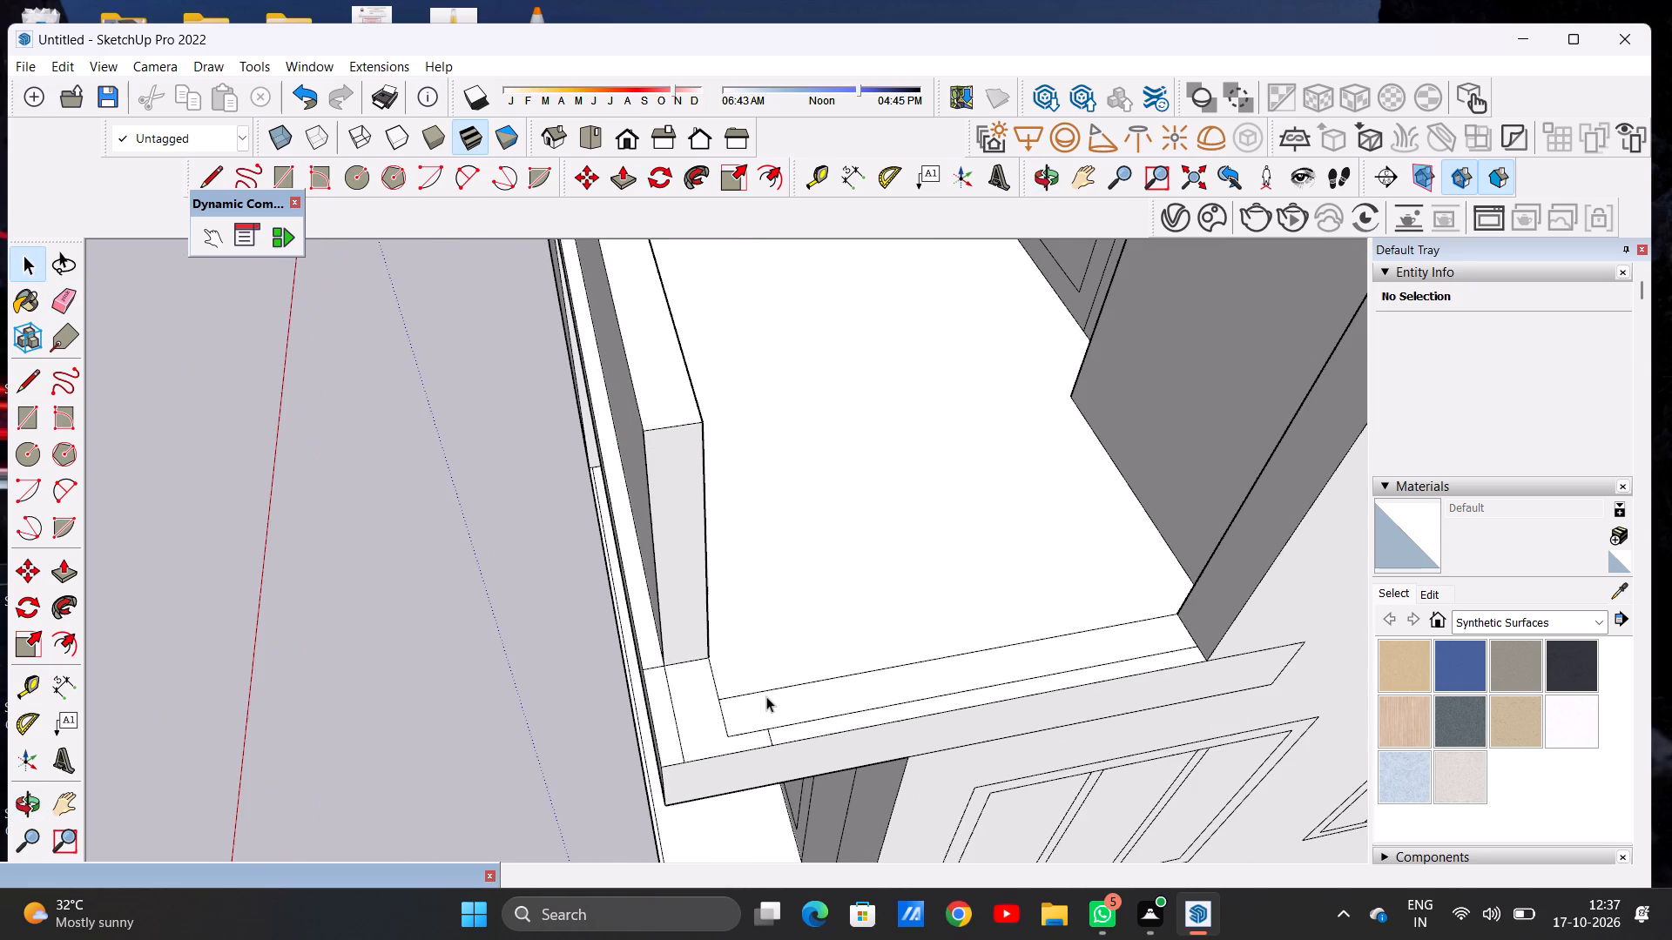
scroll(755, 762, up, 5)
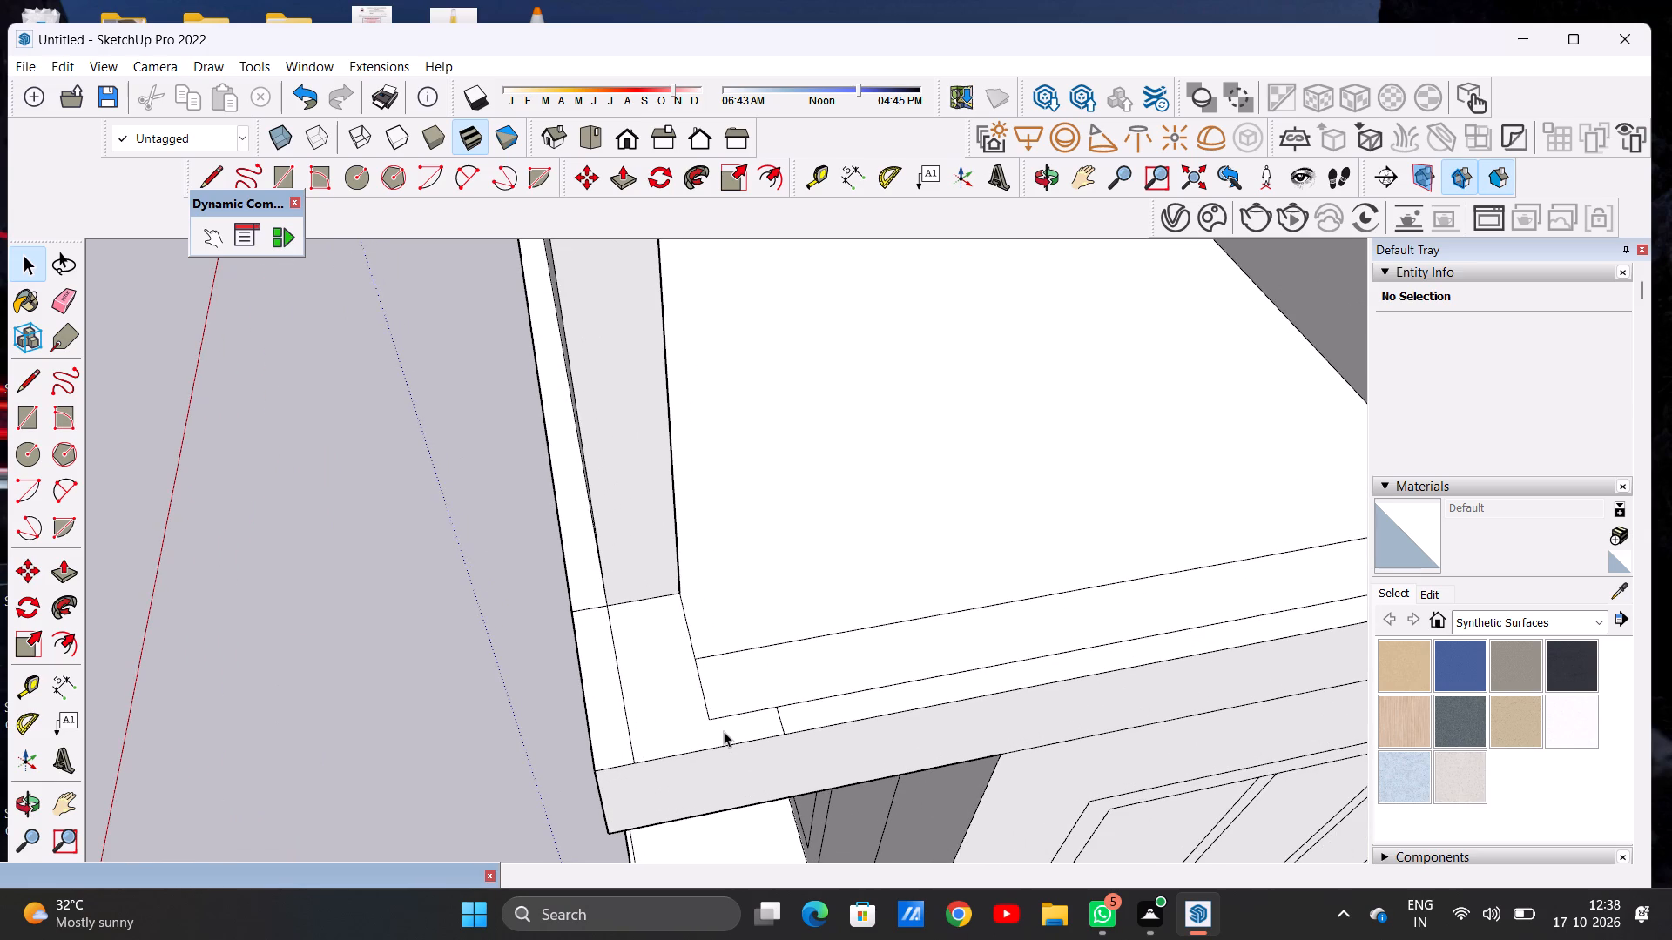
key(l)
scroll(738, 721, up, 6)
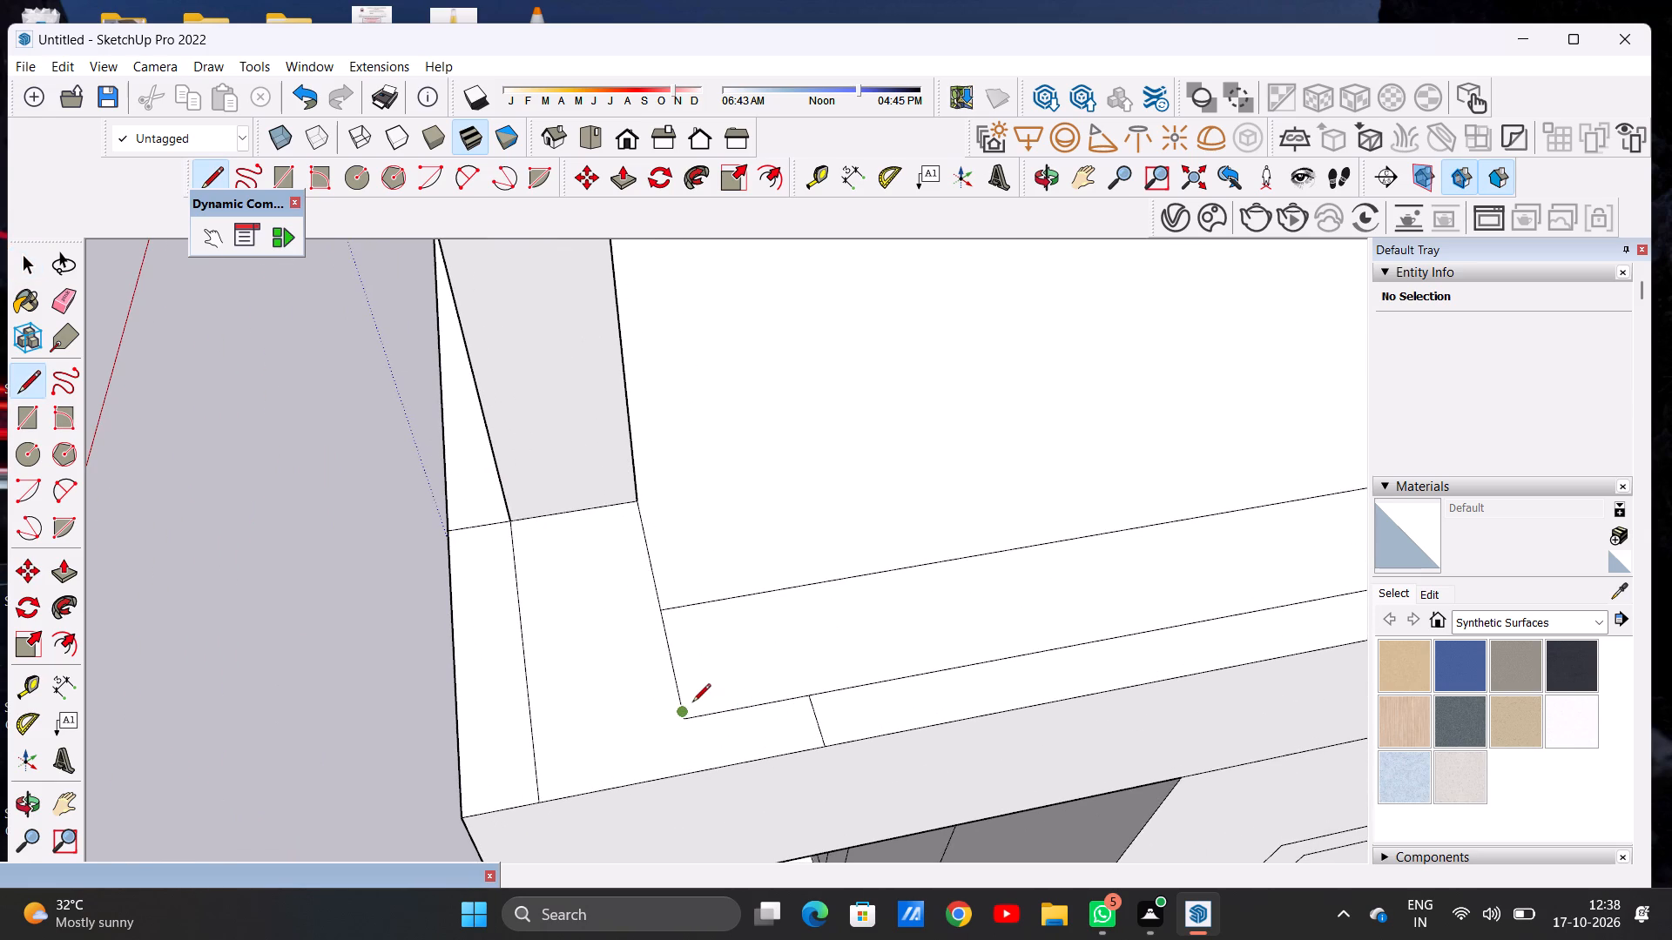
click(689, 705)
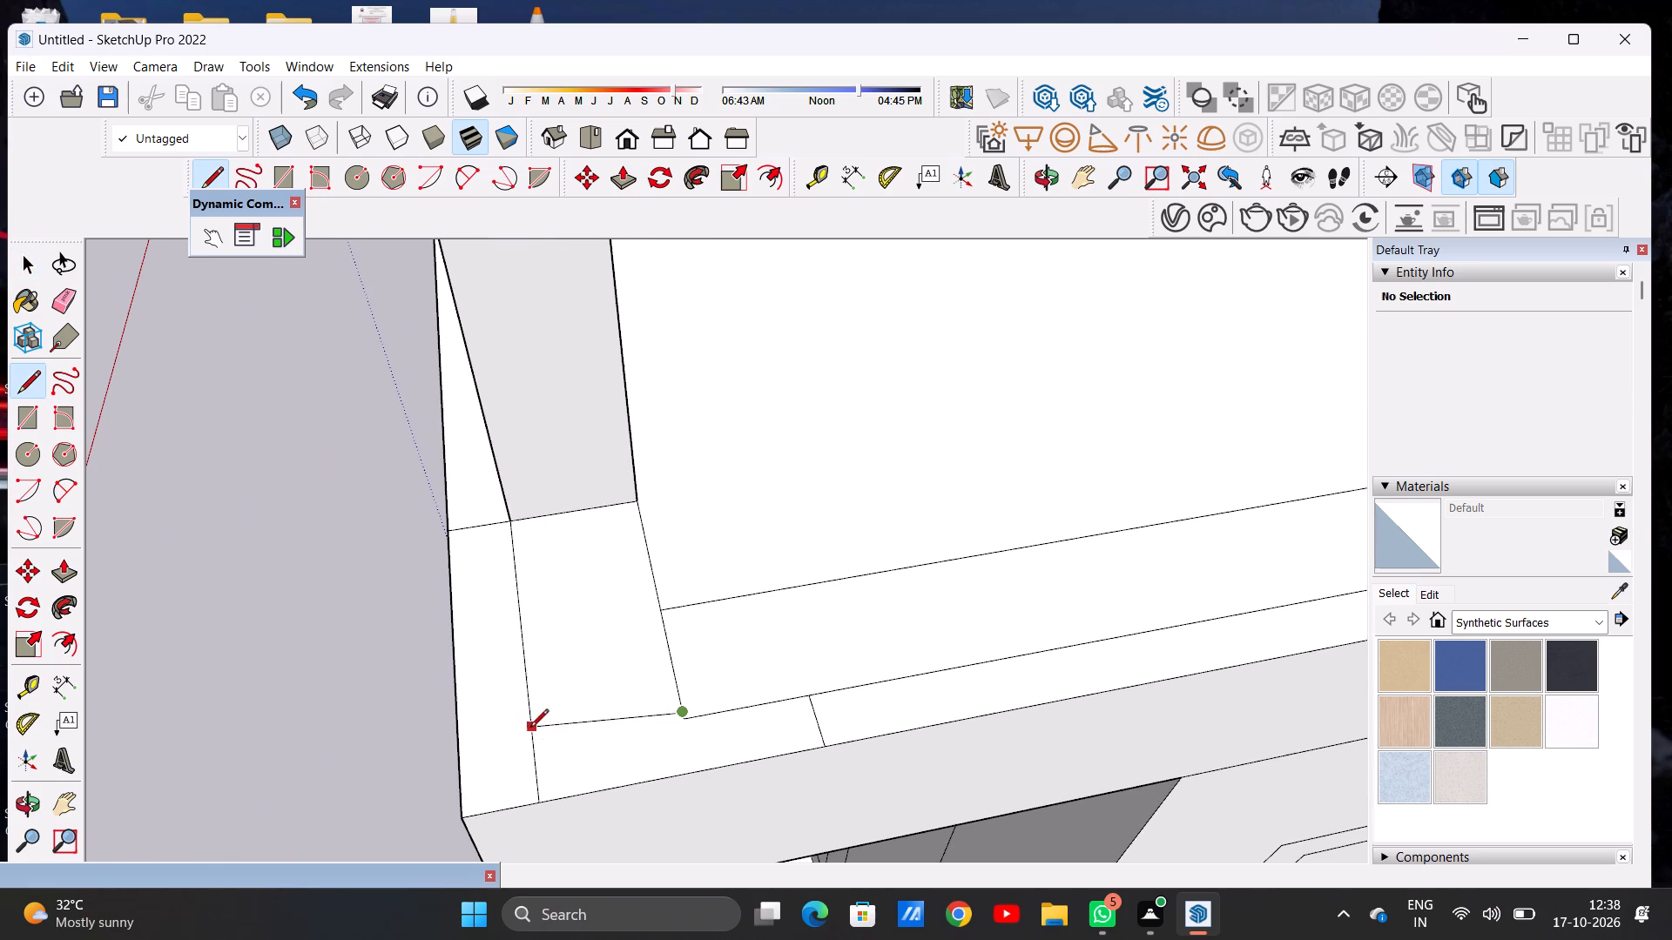
click(537, 735)
key(space)
Push/Pull the inner strip of the side border up to the height of the front parapet's top.
scroll(657, 728, down, 13)
scroll(664, 723, up, 1)
scroll(664, 723, down, 2)
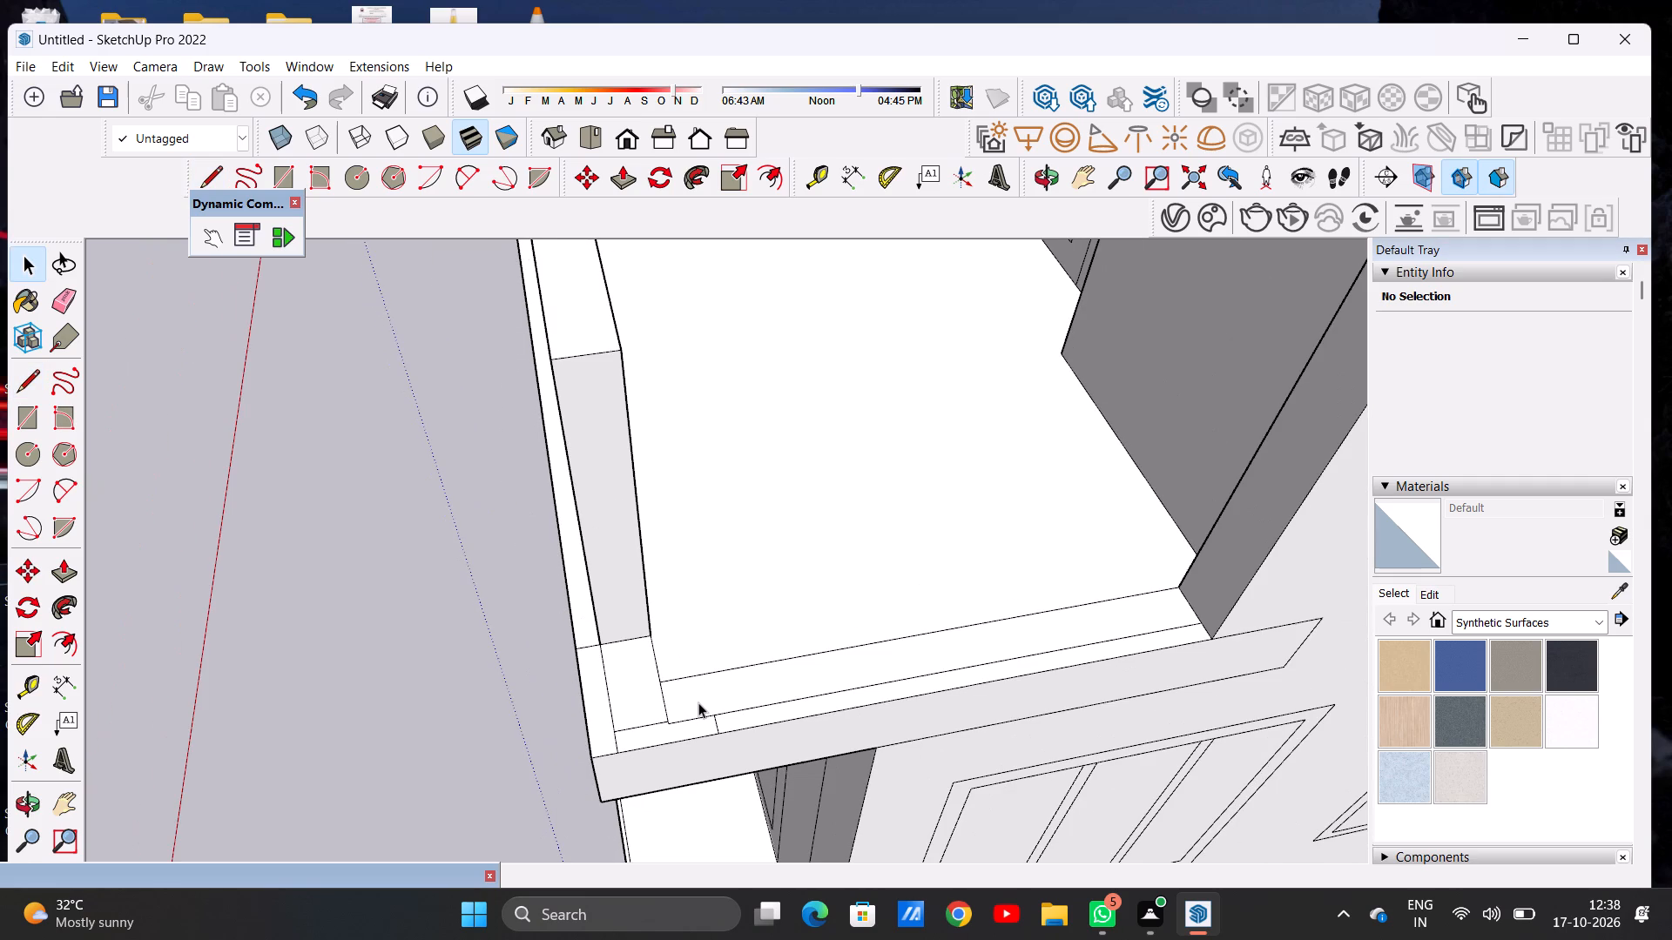
key(p)
scroll(700, 691, up, 5)
click(699, 691)
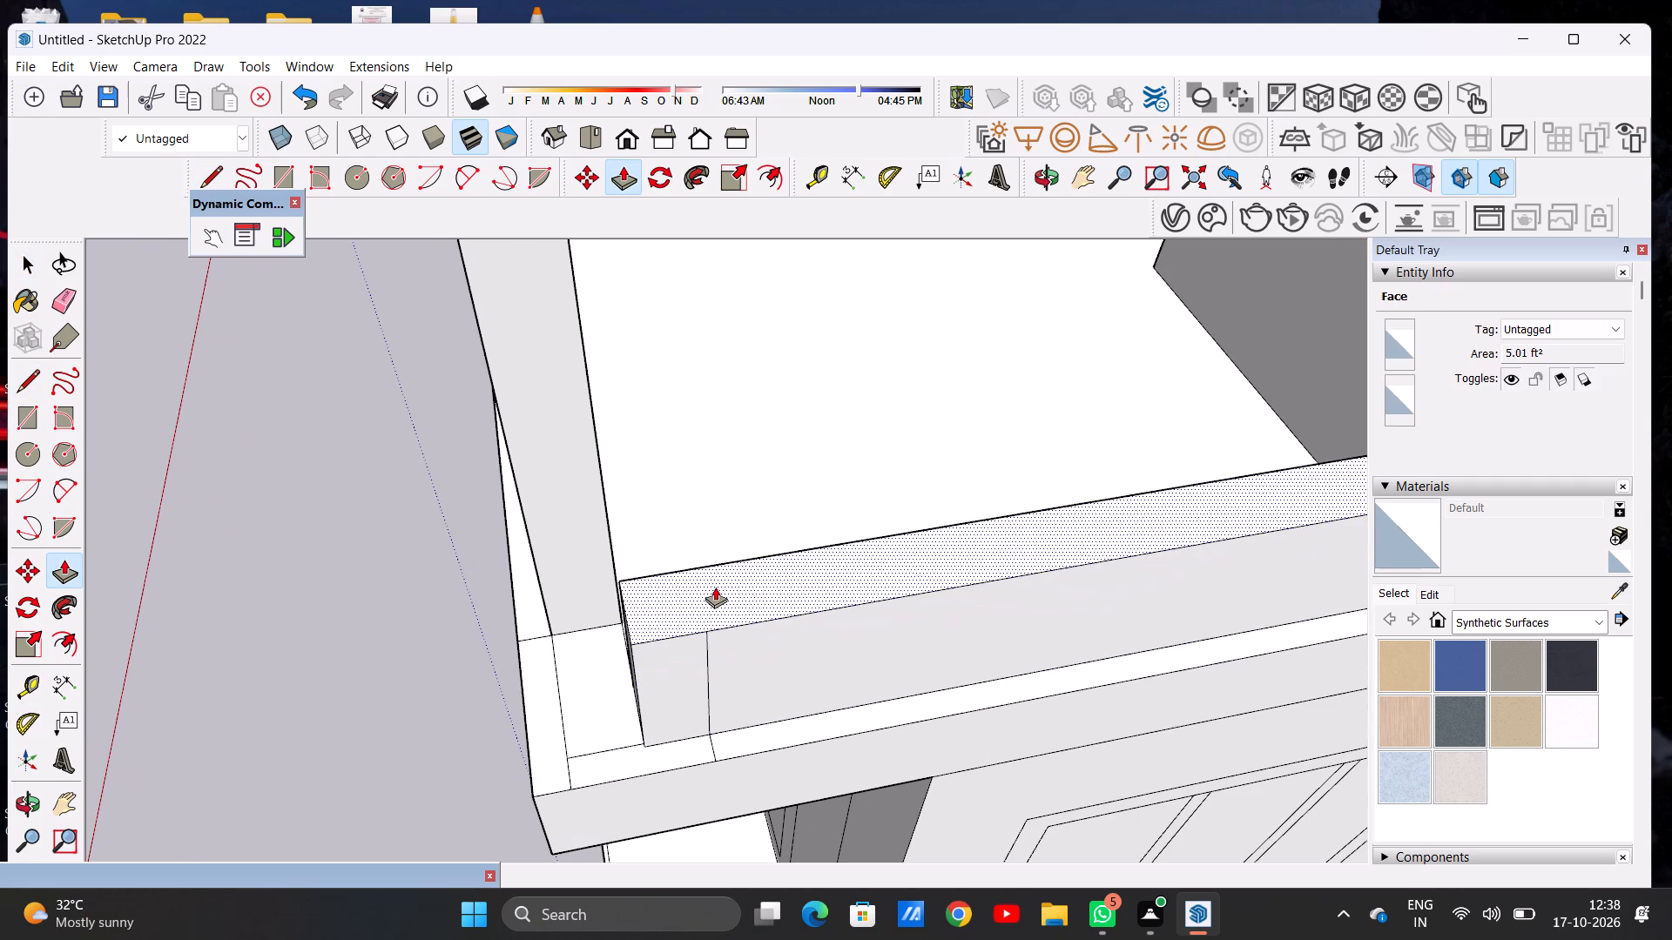
scroll(727, 518, down, 15)
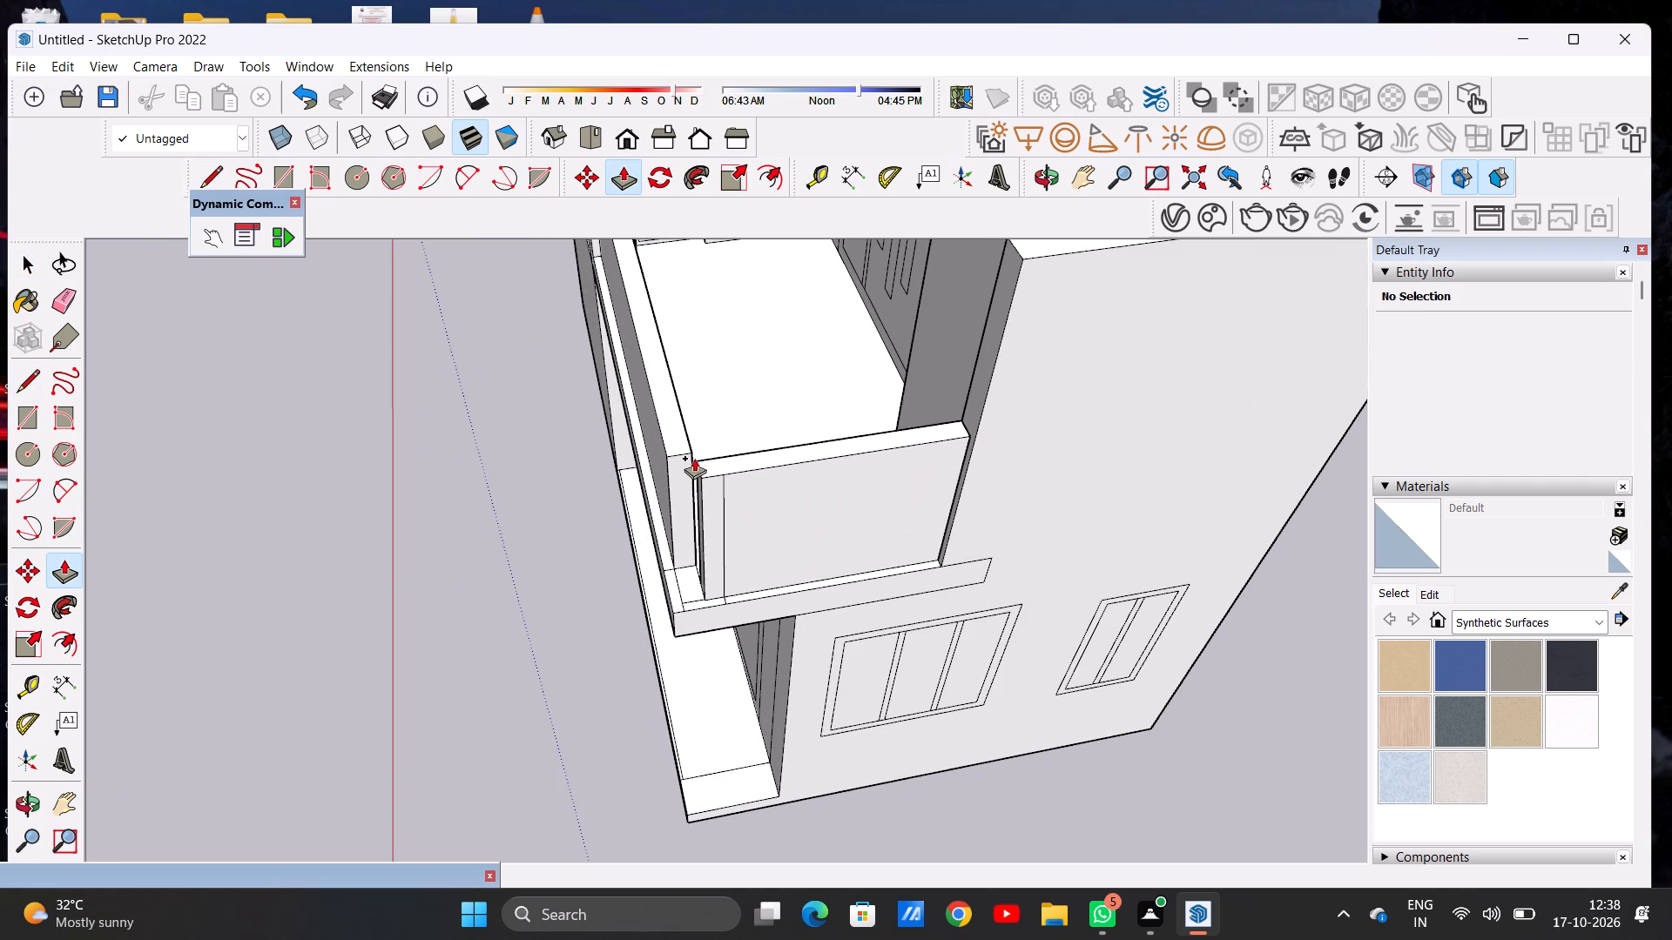
click(688, 451)
Push/Pull the corner rectangle between the two parapets up to the same height as their tops.
scroll(691, 570, up, 2)
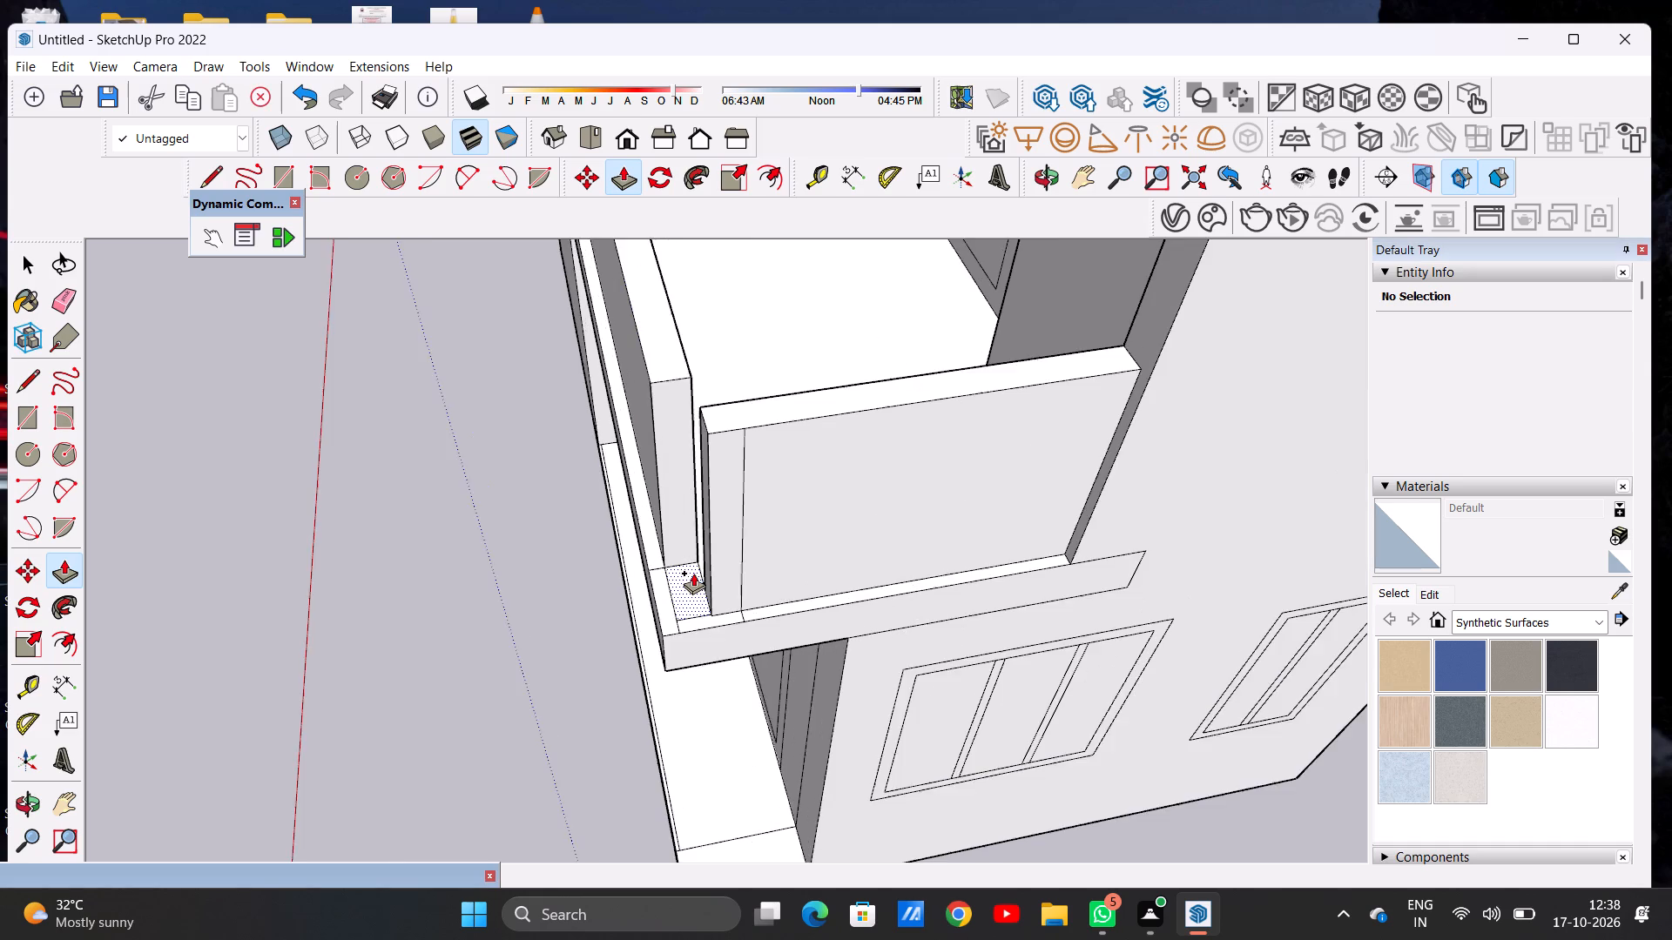
scroll(693, 573, up, 13)
click(683, 632)
scroll(698, 532, down, 14)
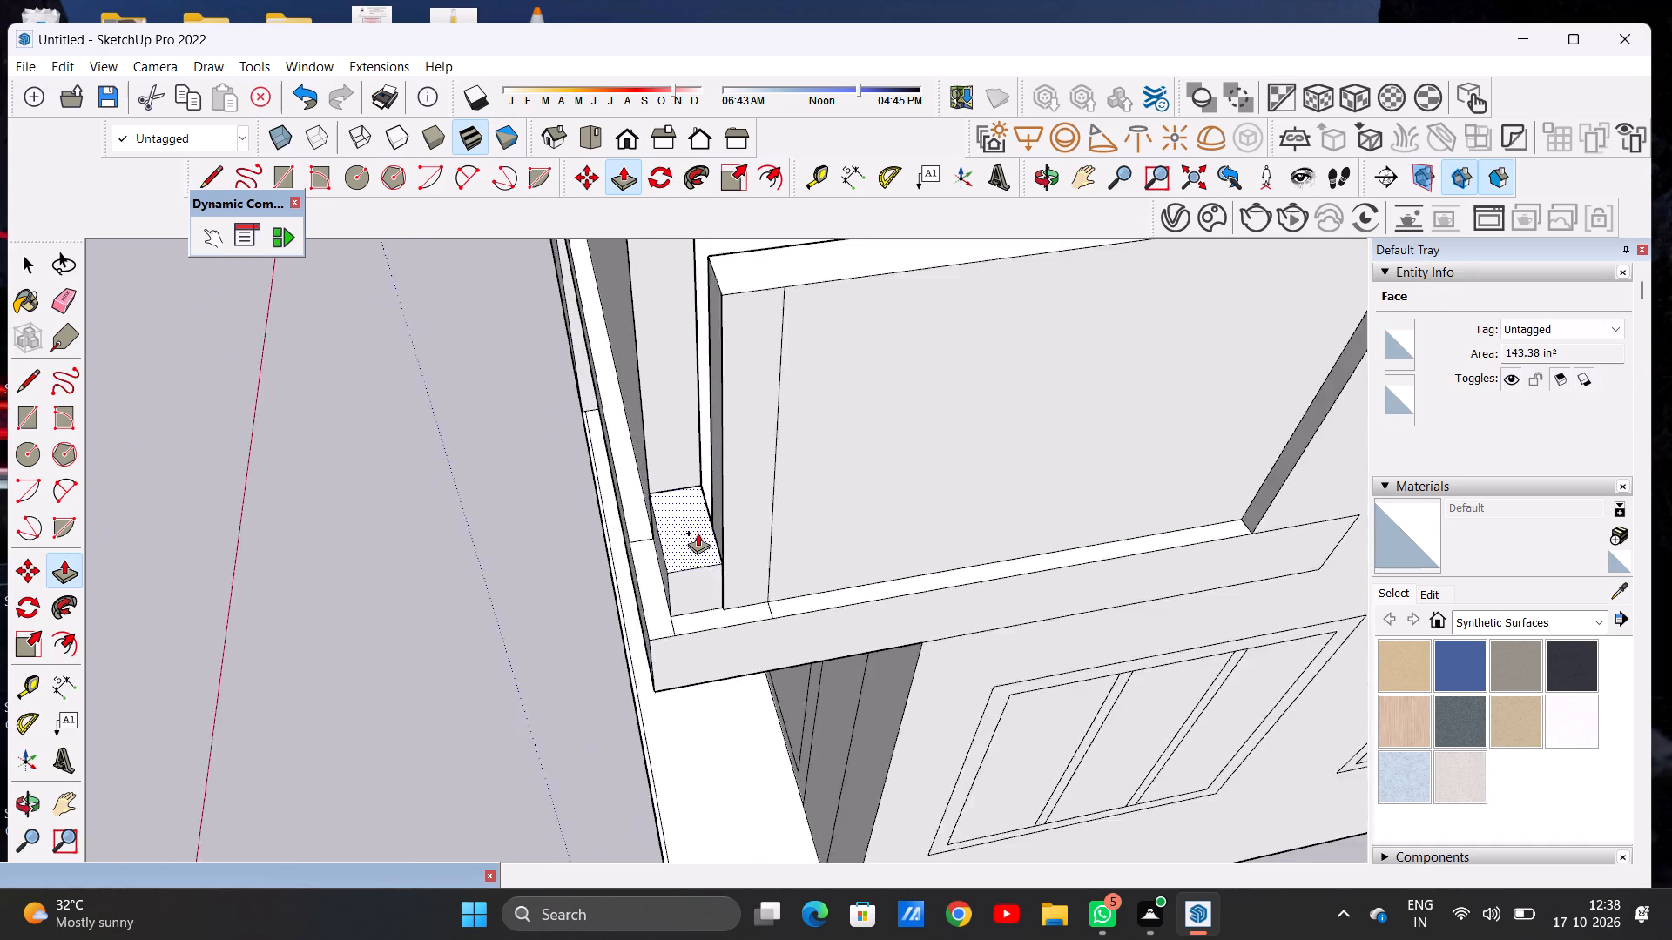
scroll(698, 533, down, 1)
scroll(707, 400, up, 15)
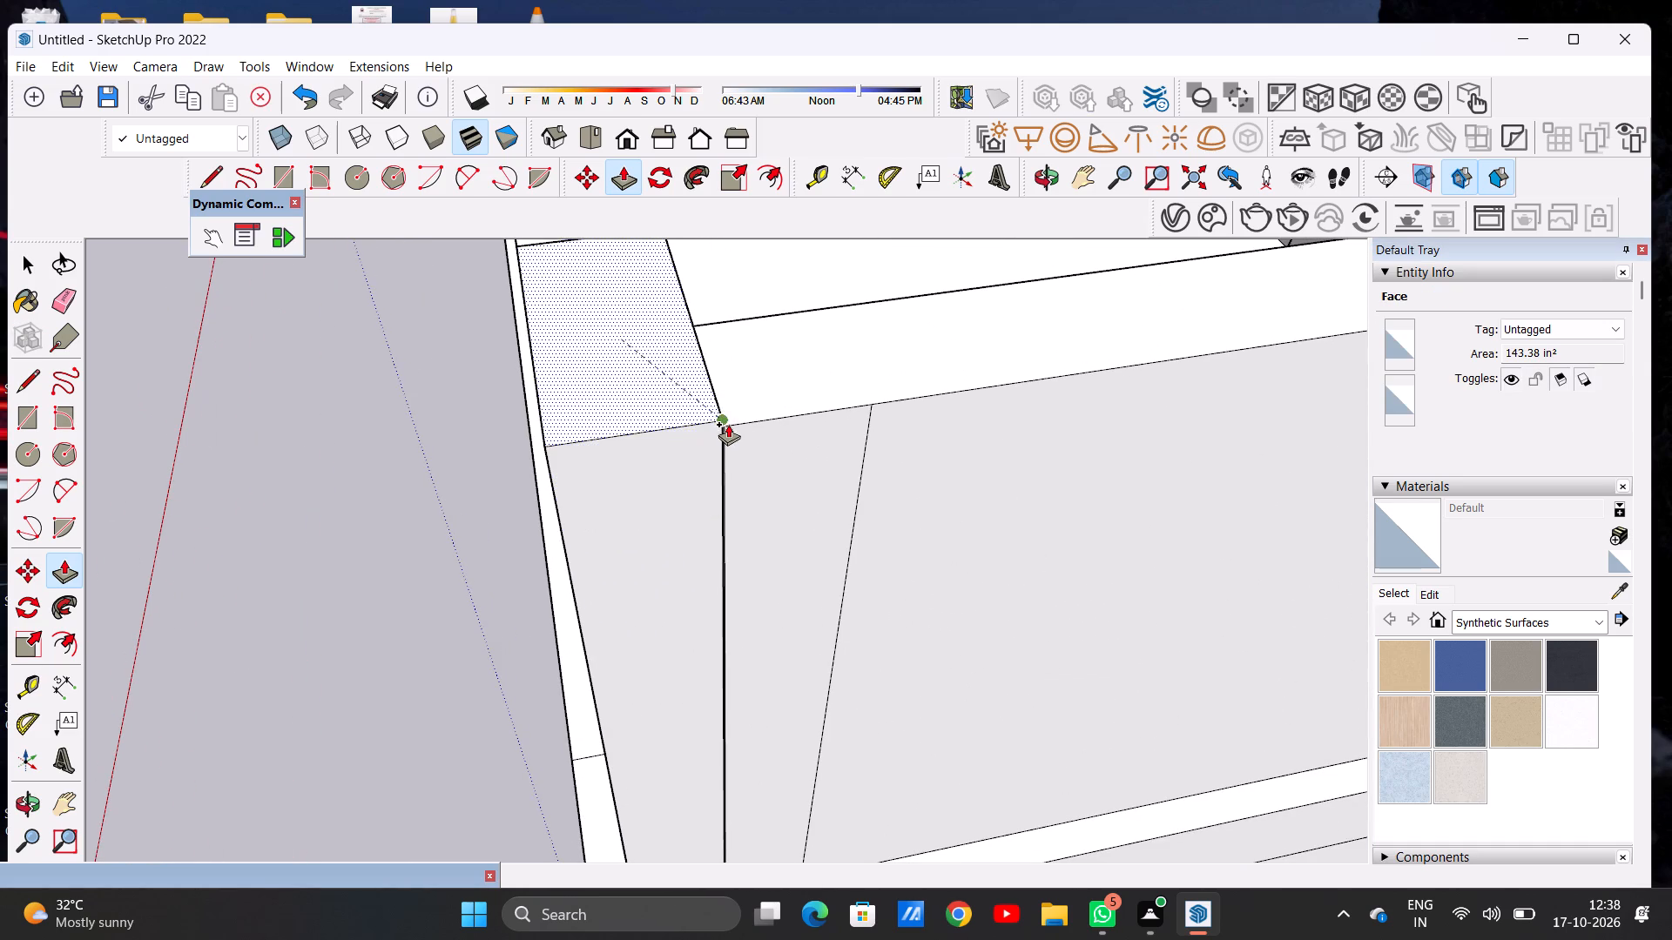
click(728, 424)
key(space)
Erase the two closely spaced vertical lines on the front parapet's outer face near the corner.
scroll(677, 529, down, 2)
scroll(678, 533, up, 1)
scroll(678, 533, down, 17)
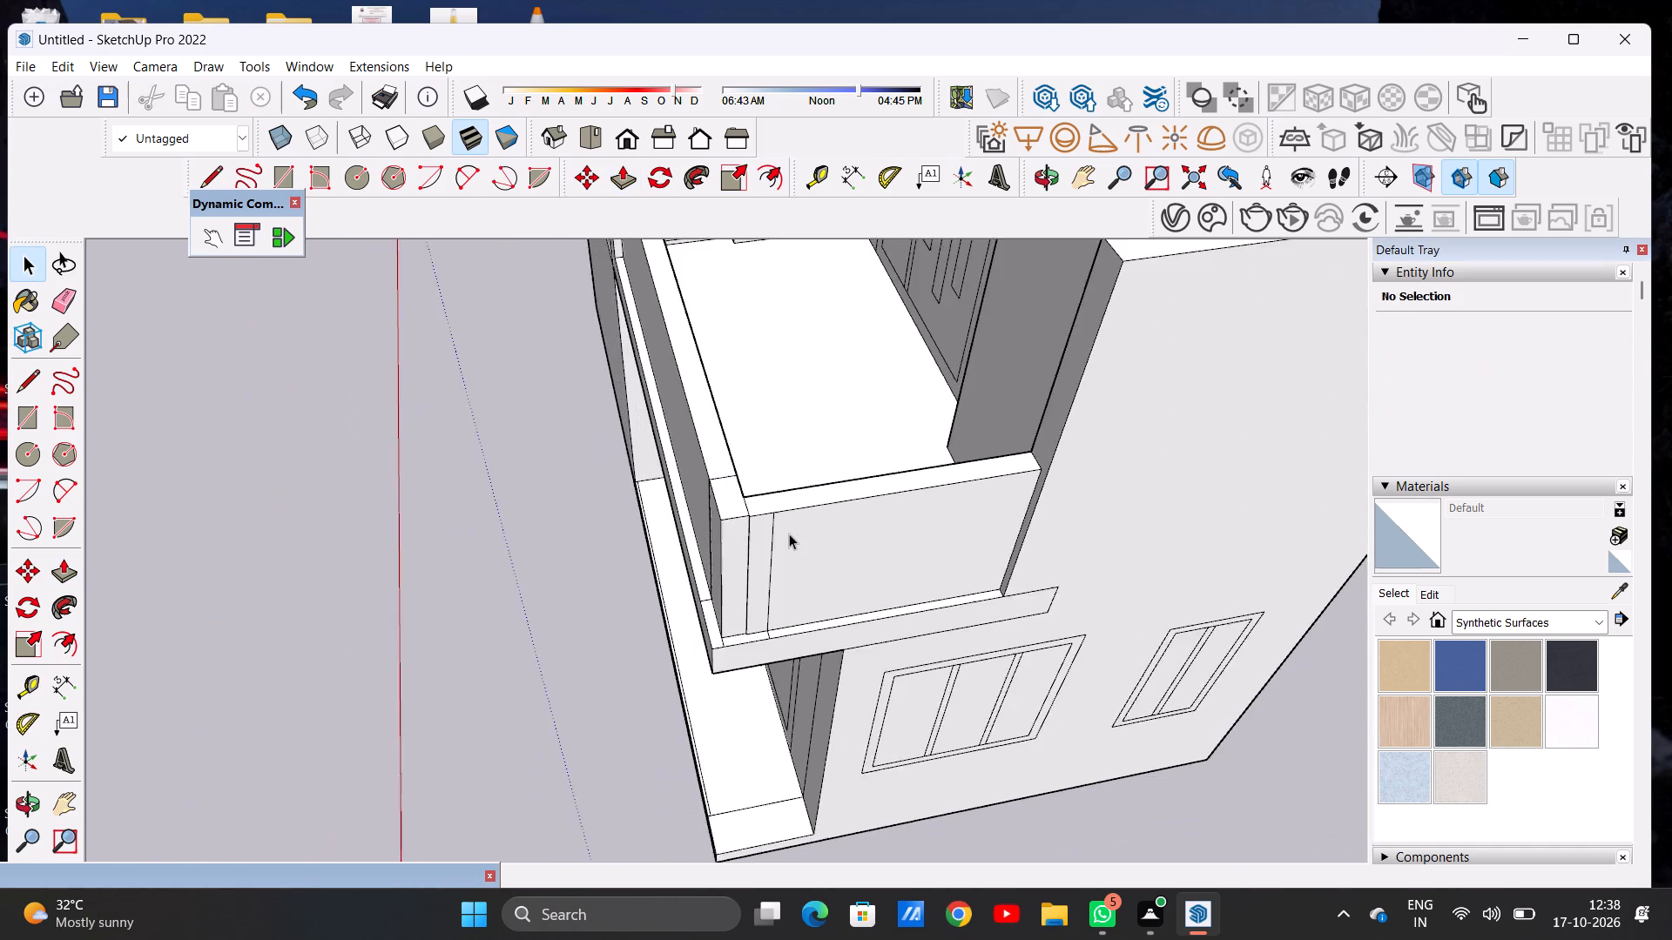
scroll(789, 534, down, 5)
middle_drag(677, 540, 863, 500)
scroll(880, 521, down, 7)
scroll(810, 383, up, 3)
middle_drag(738, 510, 1045, 460)
scroll(1005, 457, up, 14)
middle_drag(757, 434, 855, 509)
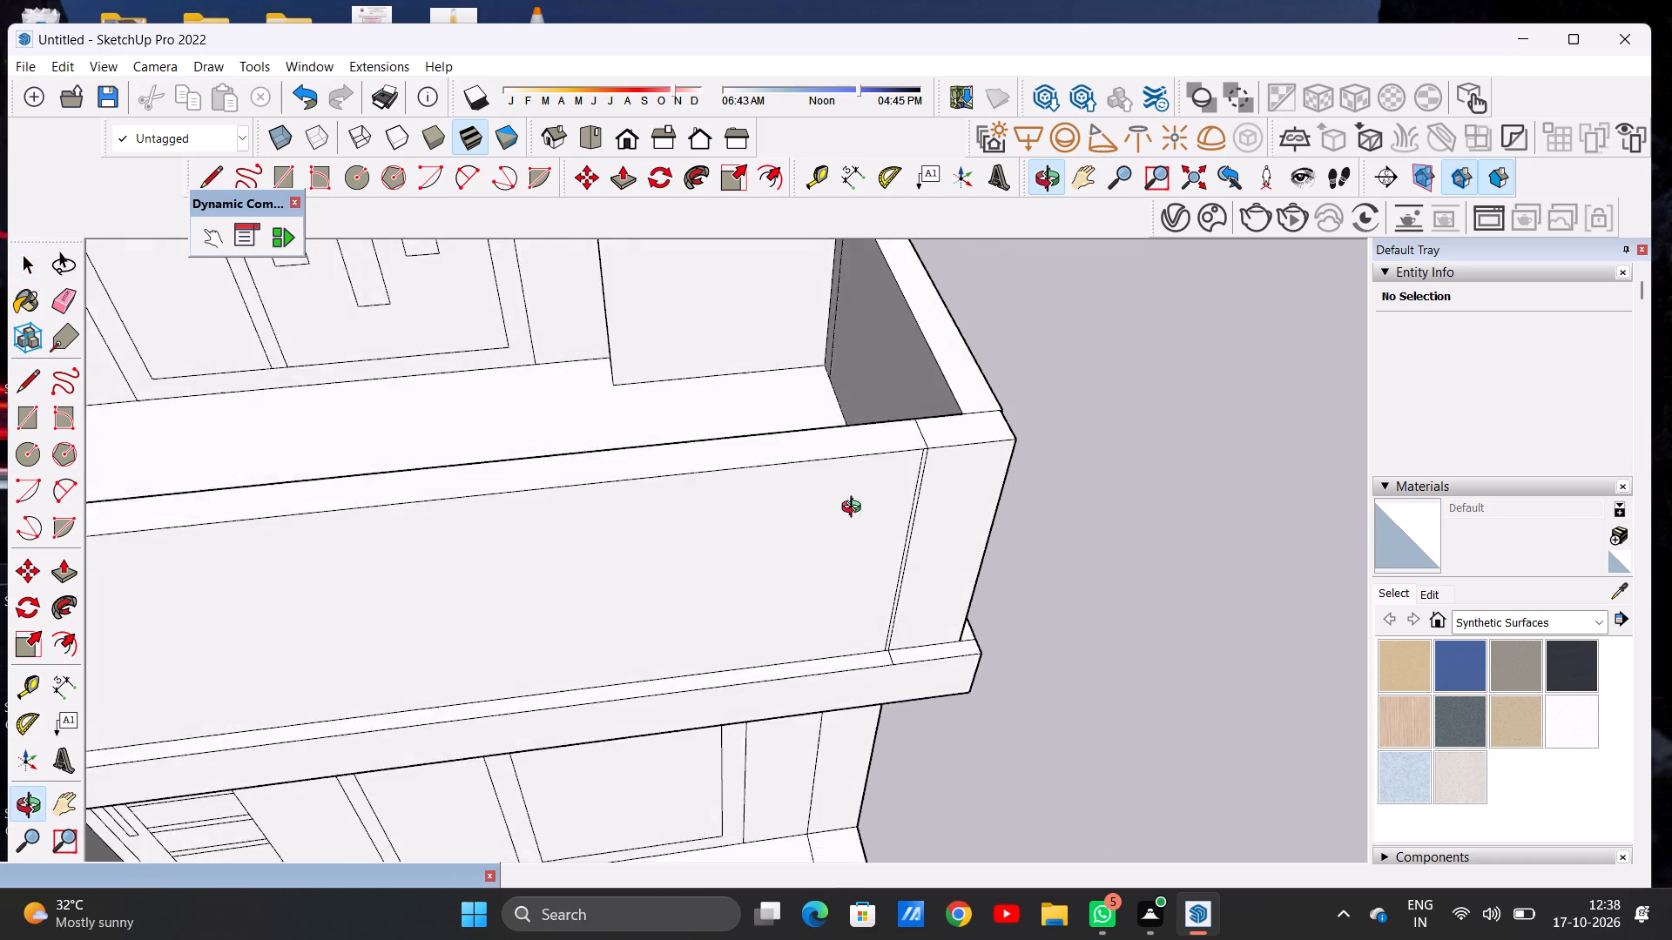
middle_drag(855, 509, 827, 487)
scroll(866, 544, up, 7)
middle_drag(841, 520, 781, 482)
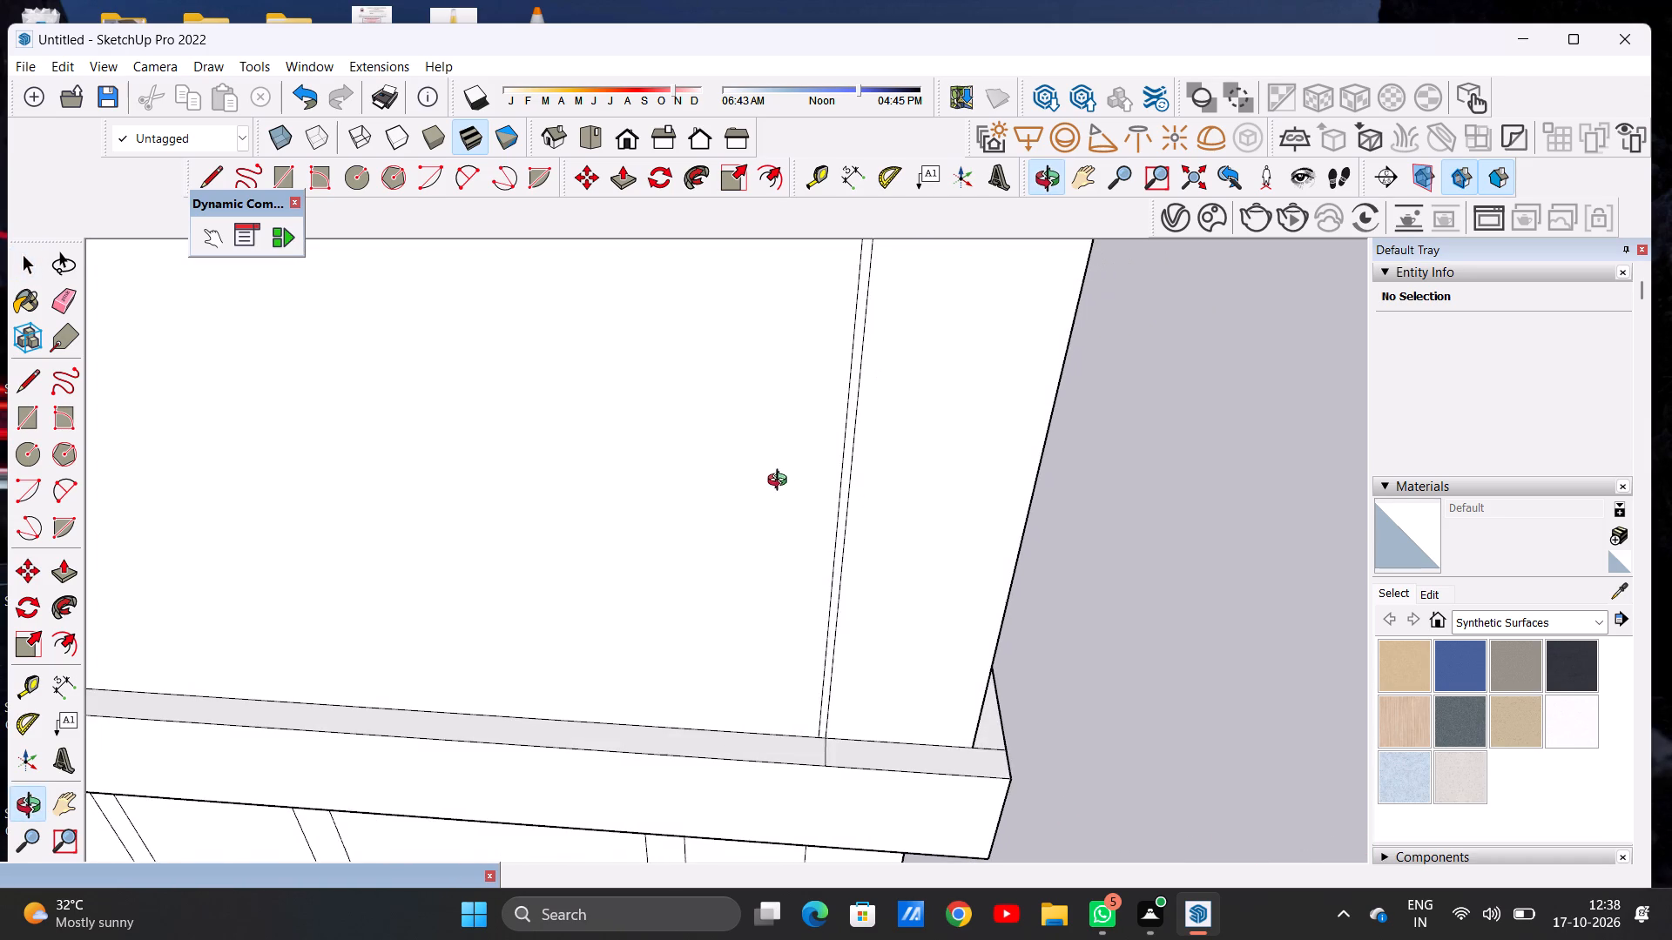
middle_drag(781, 482, 780, 482)
scroll(821, 491, up, 1)
key(e)
scroll(862, 473, up, 3)
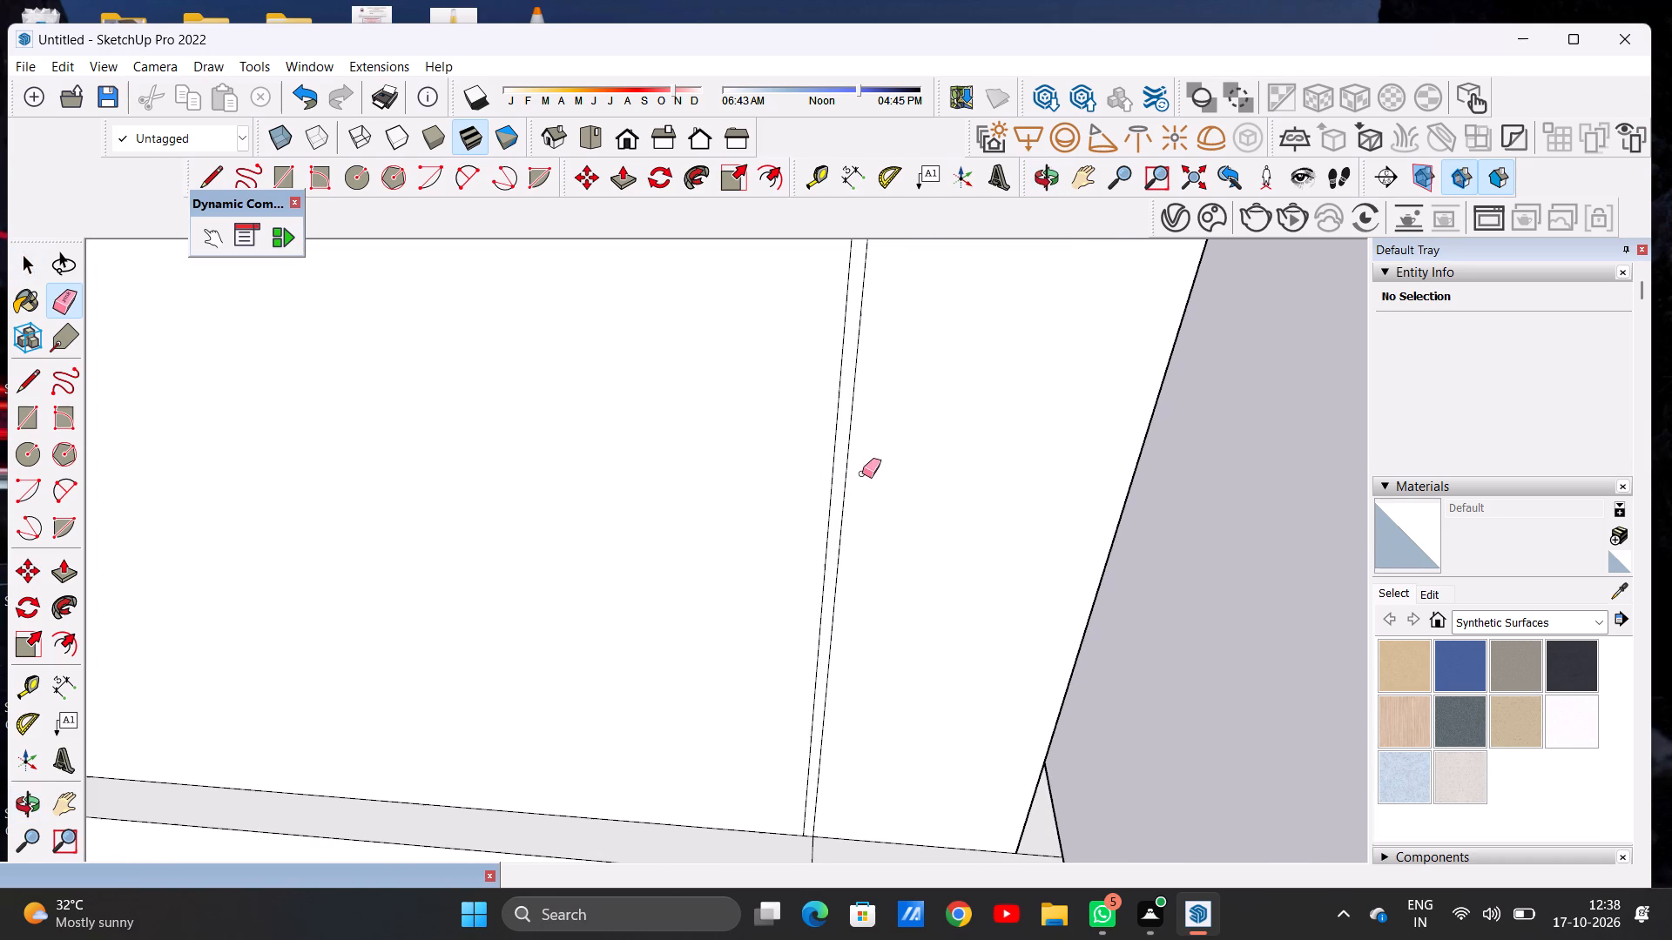
drag(816, 461, 860, 453)
Erase the short dividing line across the front parapet's top face near the corner.
scroll(819, 565, down, 15)
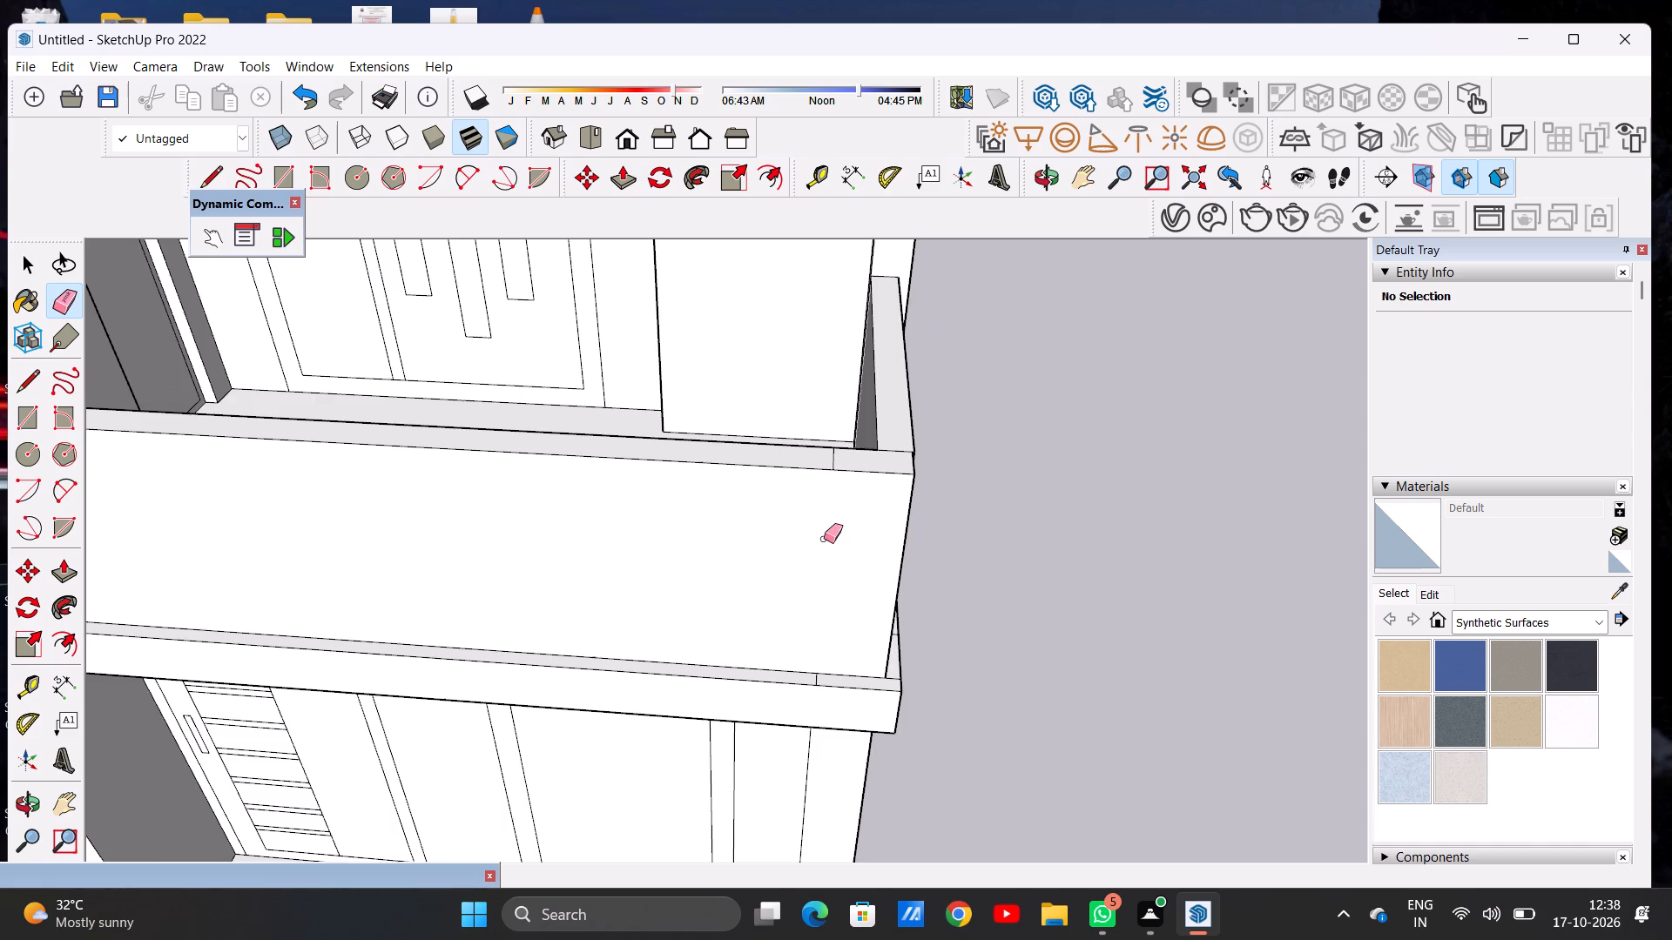
scroll(847, 514, up, 17)
drag(741, 434, 812, 434)
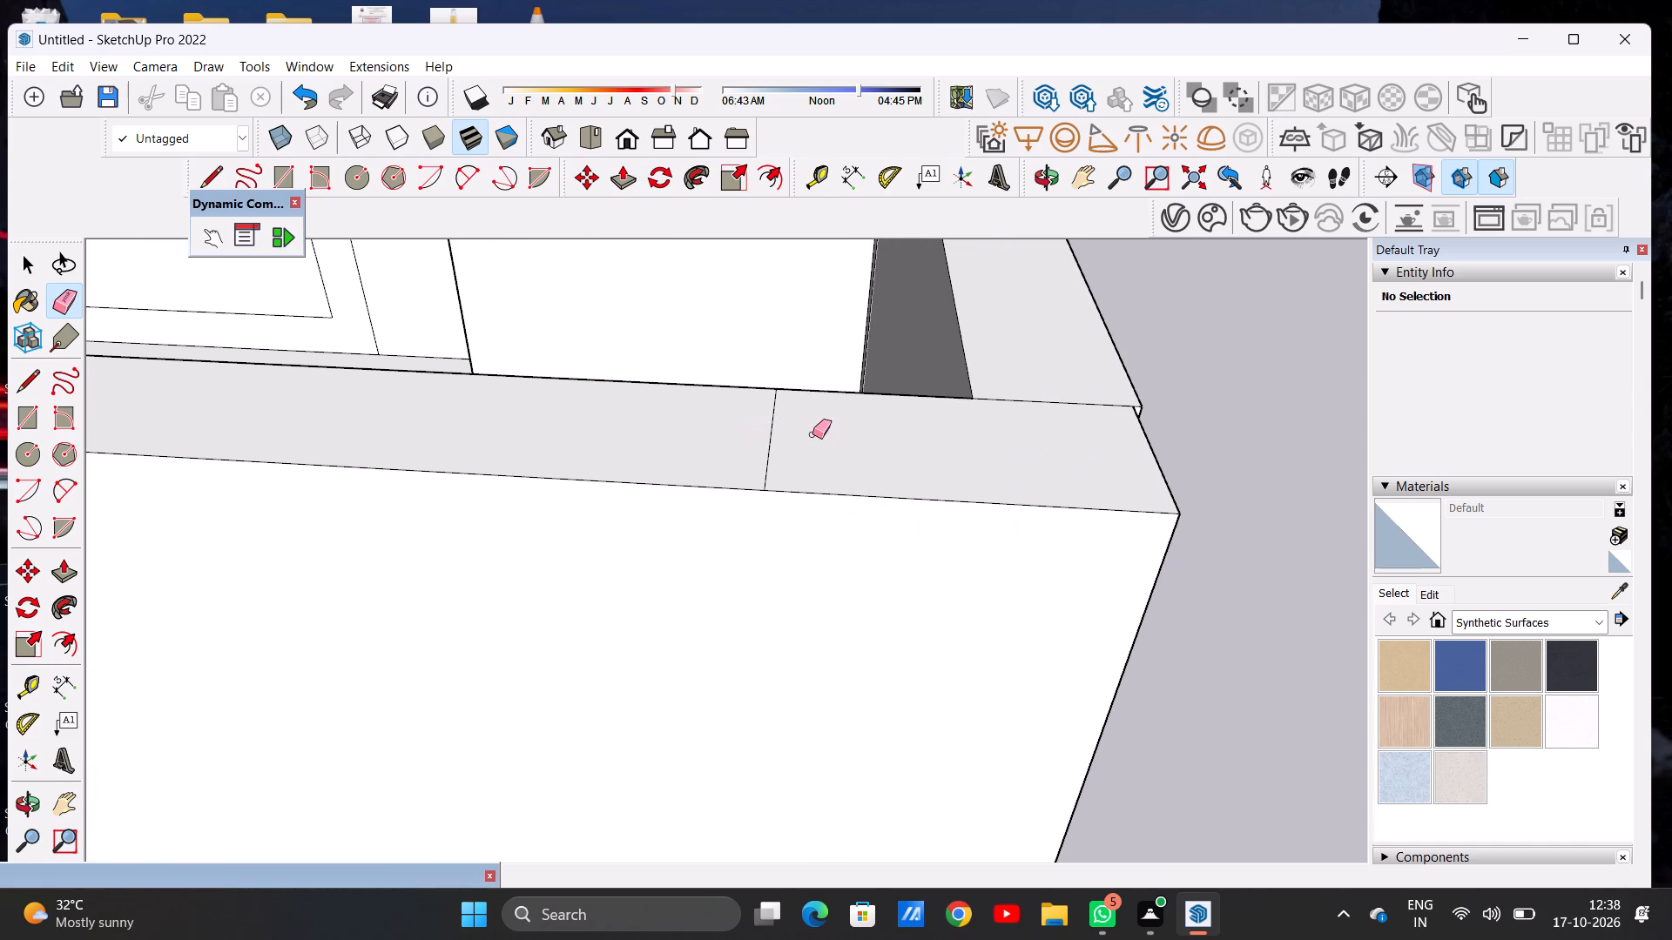
drag(812, 434, 813, 434)
Erase the vertical line on the side parapet's outer face, just beside the corner block.
scroll(796, 513, down, 20)
scroll(796, 513, down, 6)
middle_drag(900, 538, 637, 440)
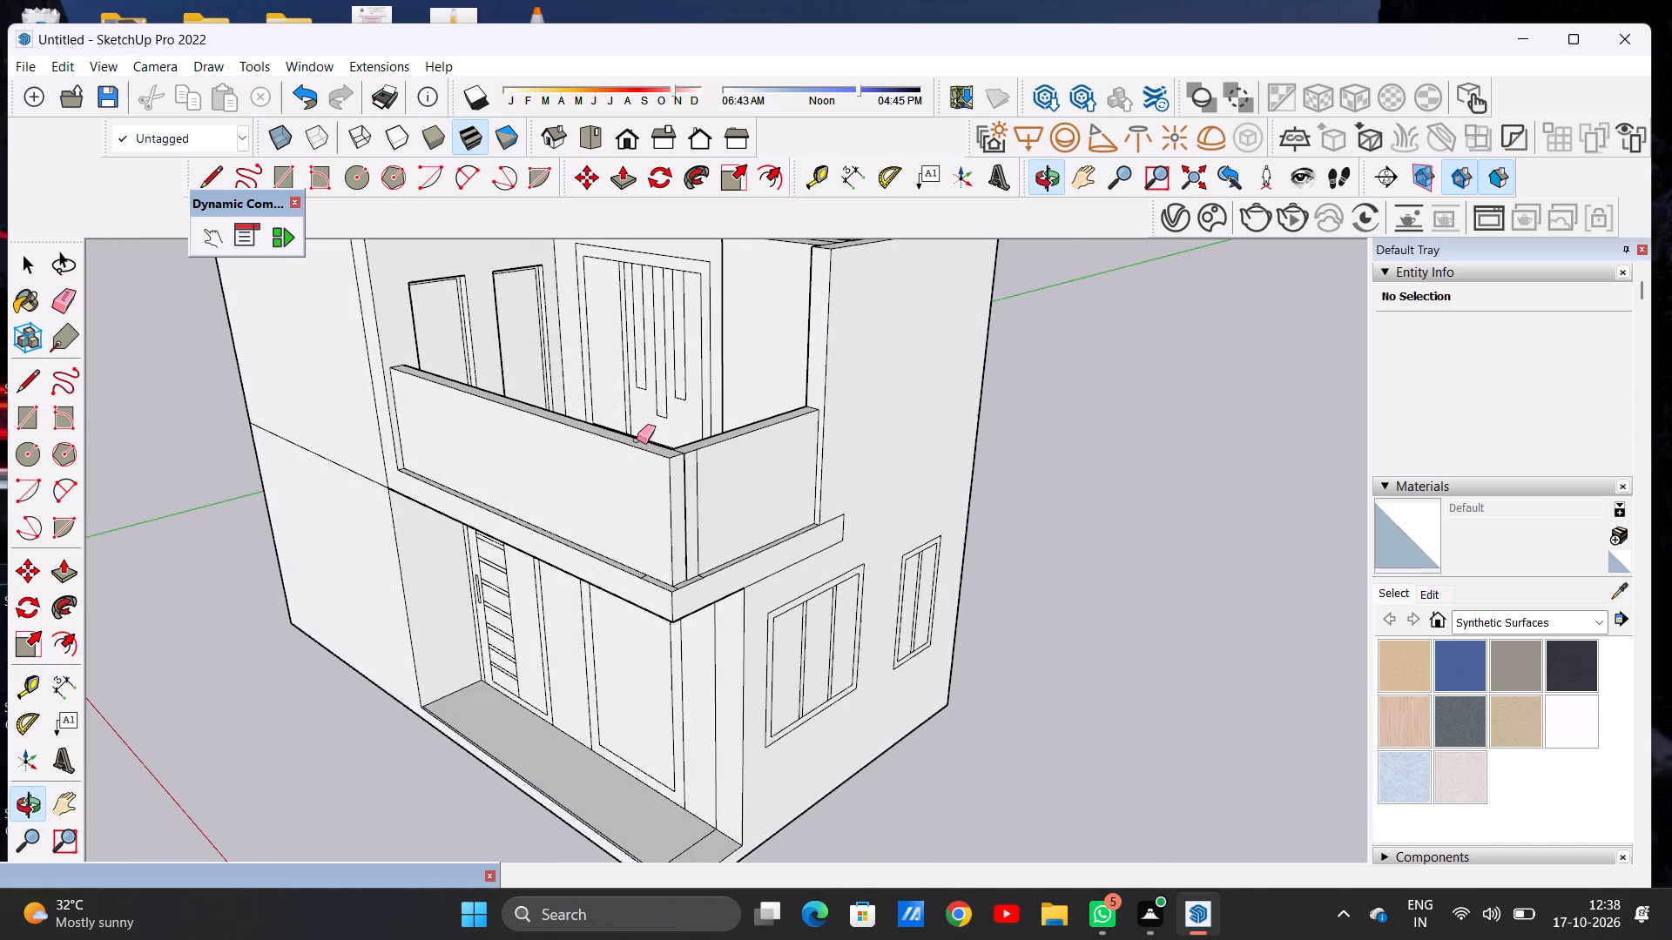
scroll(689, 446, up, 8)
middle_drag(725, 532, 491, 621)
scroll(403, 565, up, 9)
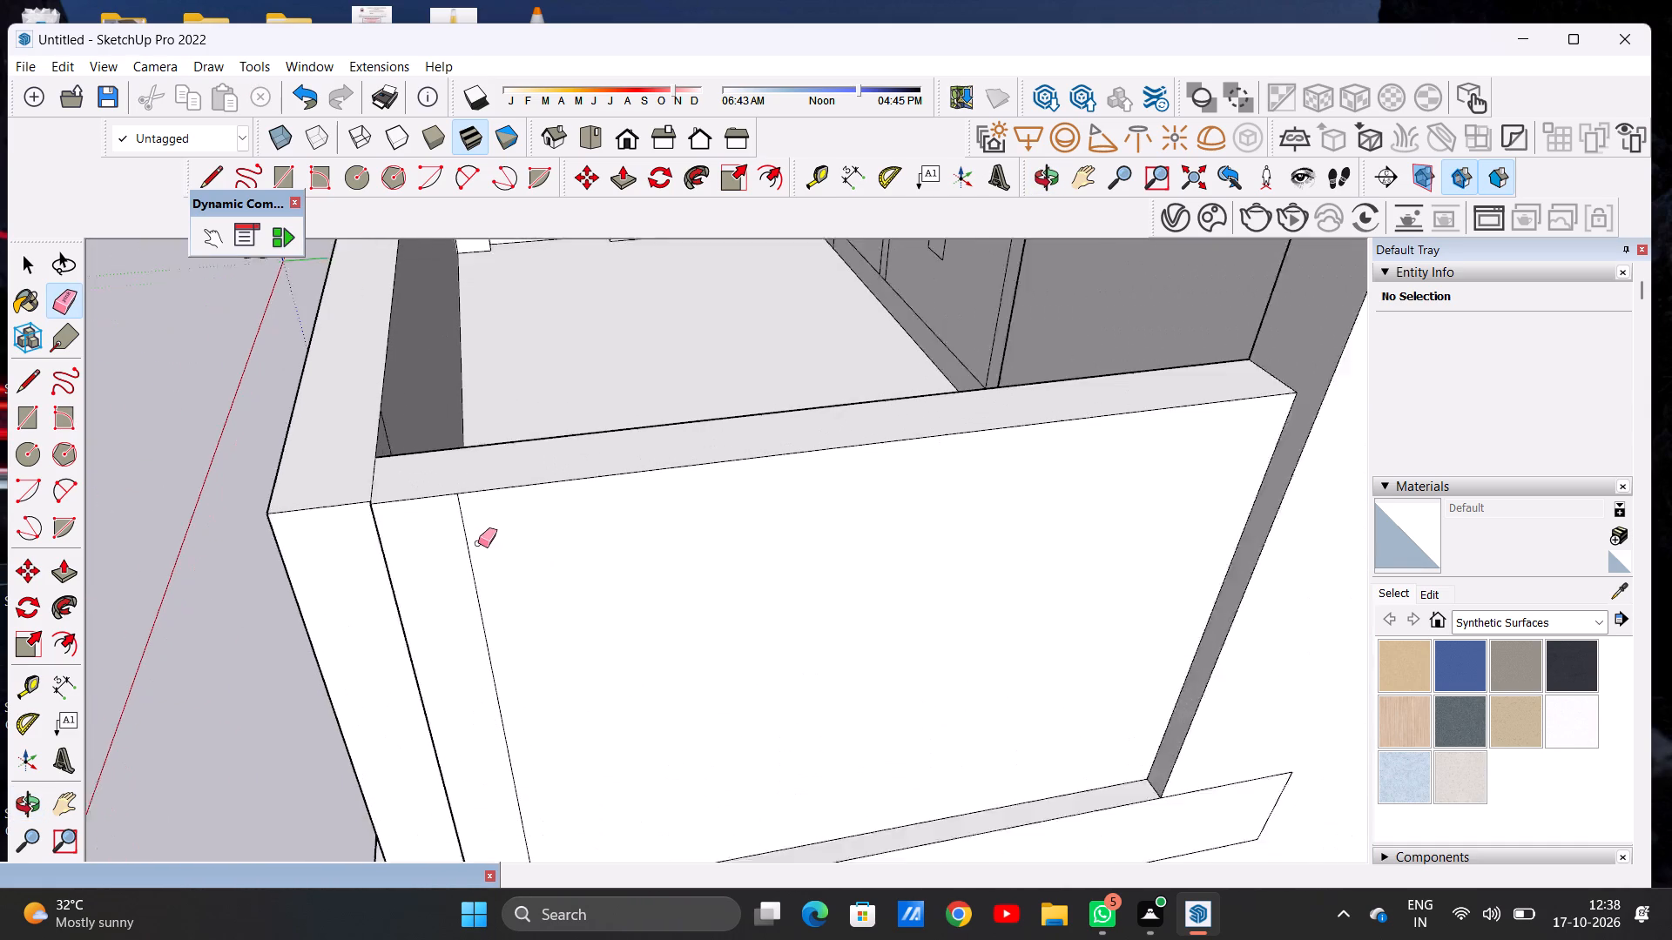
scroll(478, 543, up, 2)
middle_drag(576, 562, 284, 496)
scroll(324, 479, down, 6)
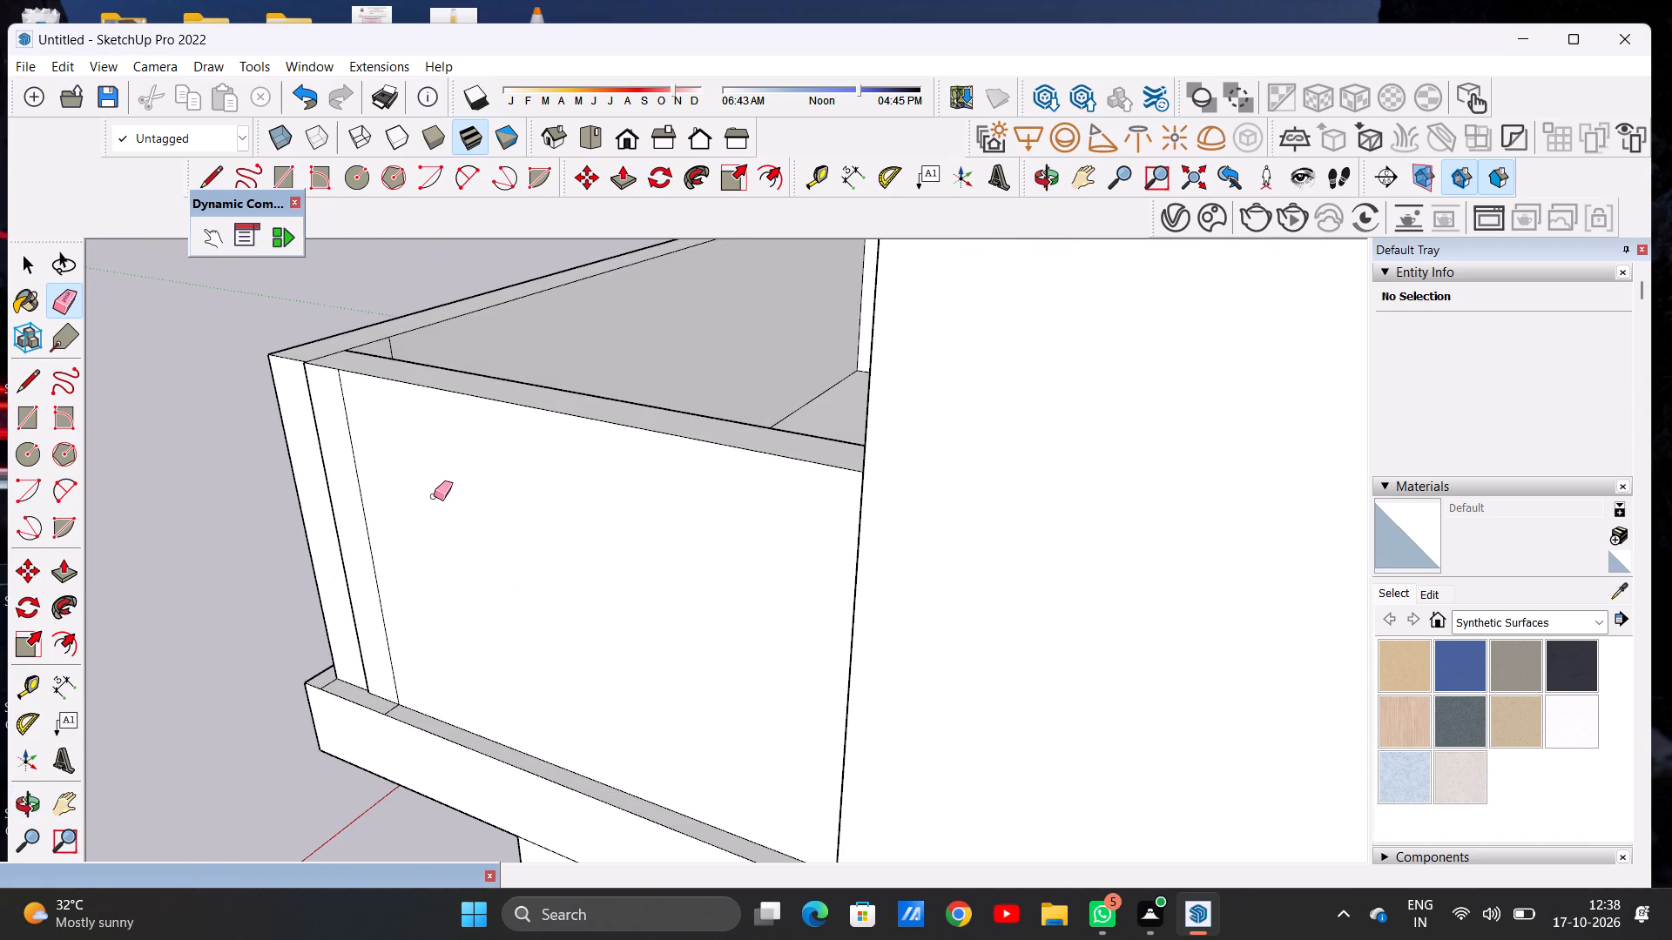
scroll(467, 493, down, 3)
scroll(319, 451, up, 2)
scroll(319, 451, down, 1)
scroll(319, 451, up, 3)
scroll(505, 489, down, 4)
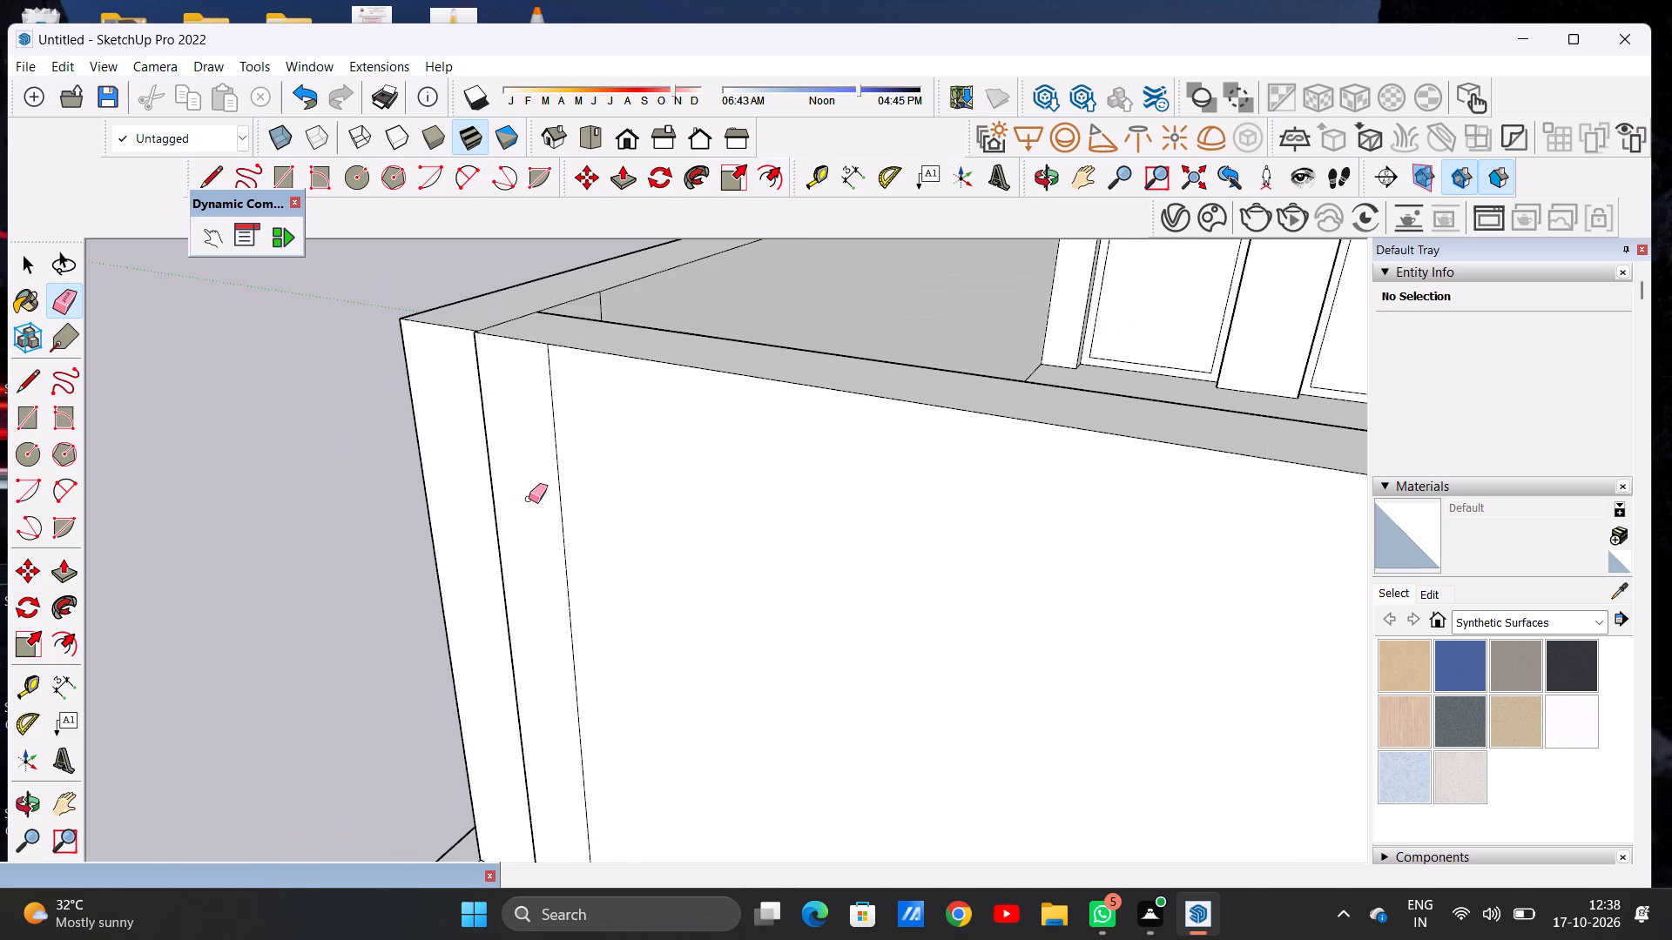
scroll(556, 498, down, 5)
middle_drag(549, 424, 559, 472)
scroll(549, 482, up, 8)
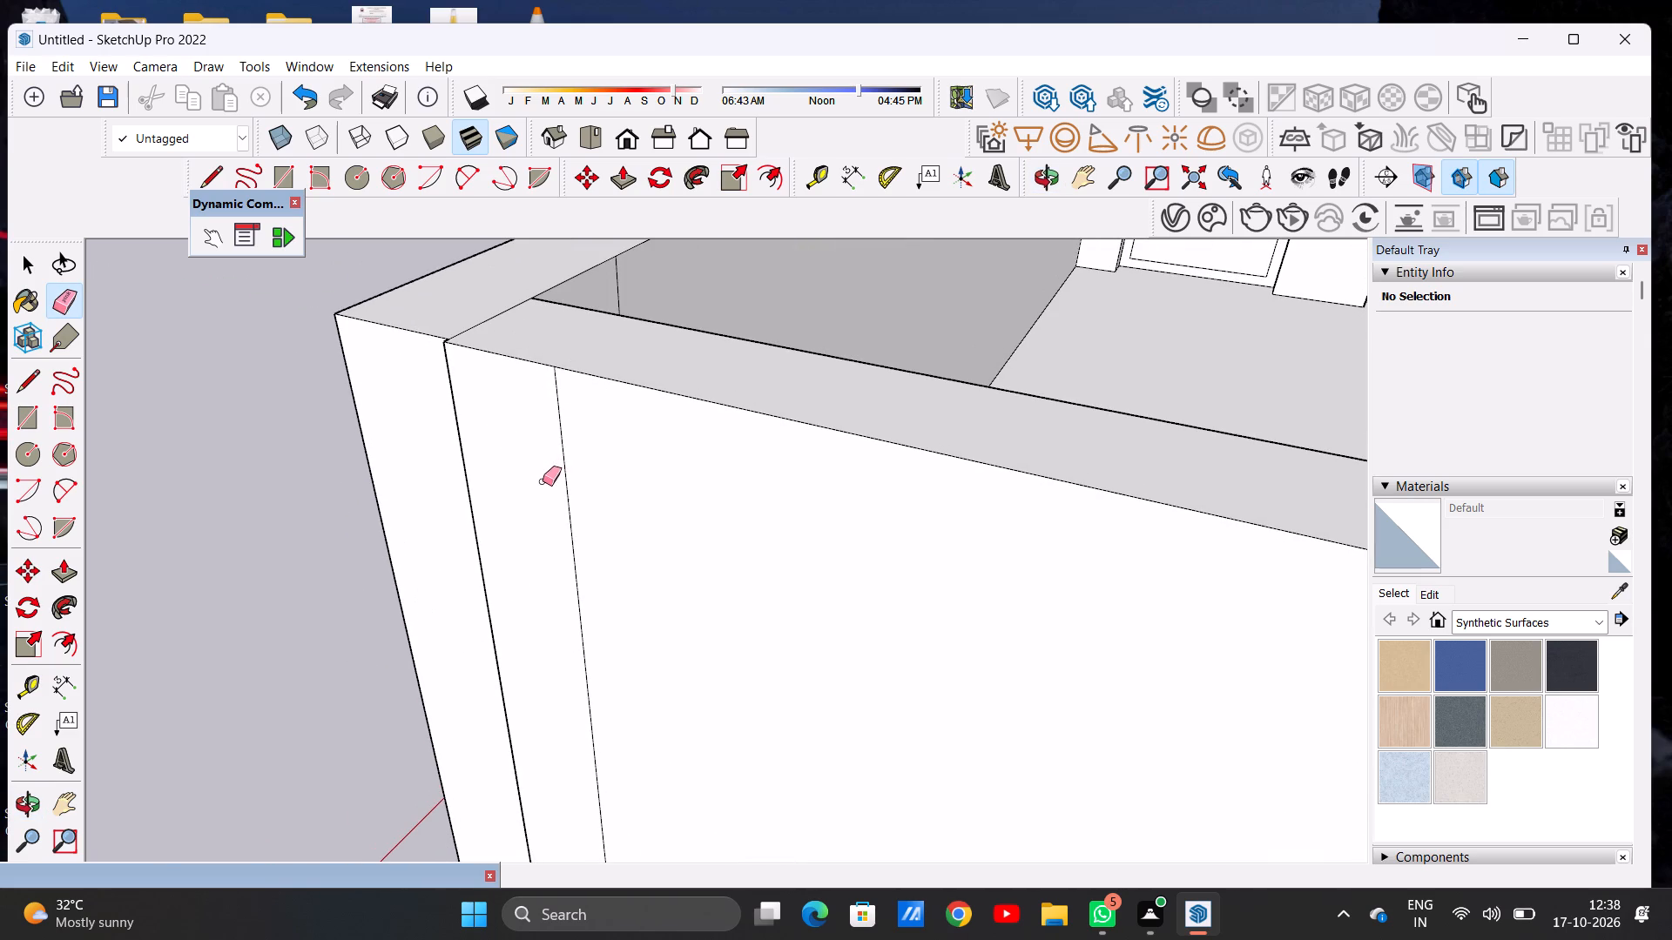
drag(555, 433, 564, 433)
key(space)
Push/Pull the side parapet's outer face by the small offset at the corner, flush with the corner block's end face.
scroll(576, 492, down, 7)
middle_drag(468, 467, 963, 445)
scroll(792, 467, up, 4)
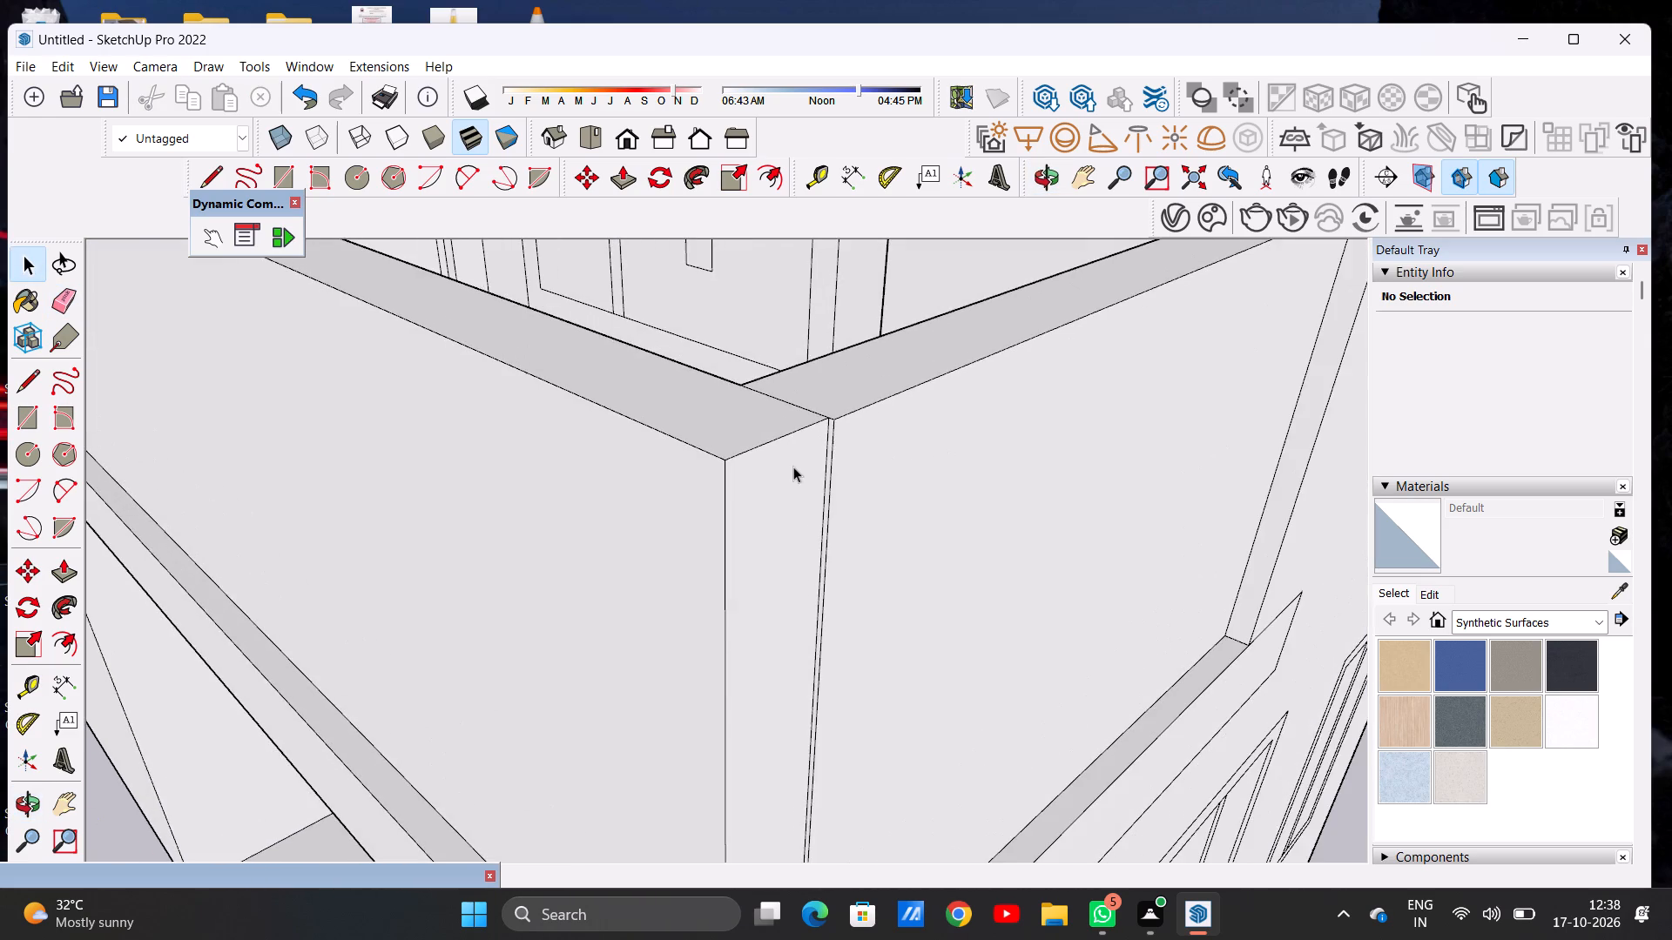
middle_drag(809, 449, 678, 488)
scroll(705, 359, down, 5)
middle_drag(738, 424, 740, 480)
scroll(817, 476, up, 6)
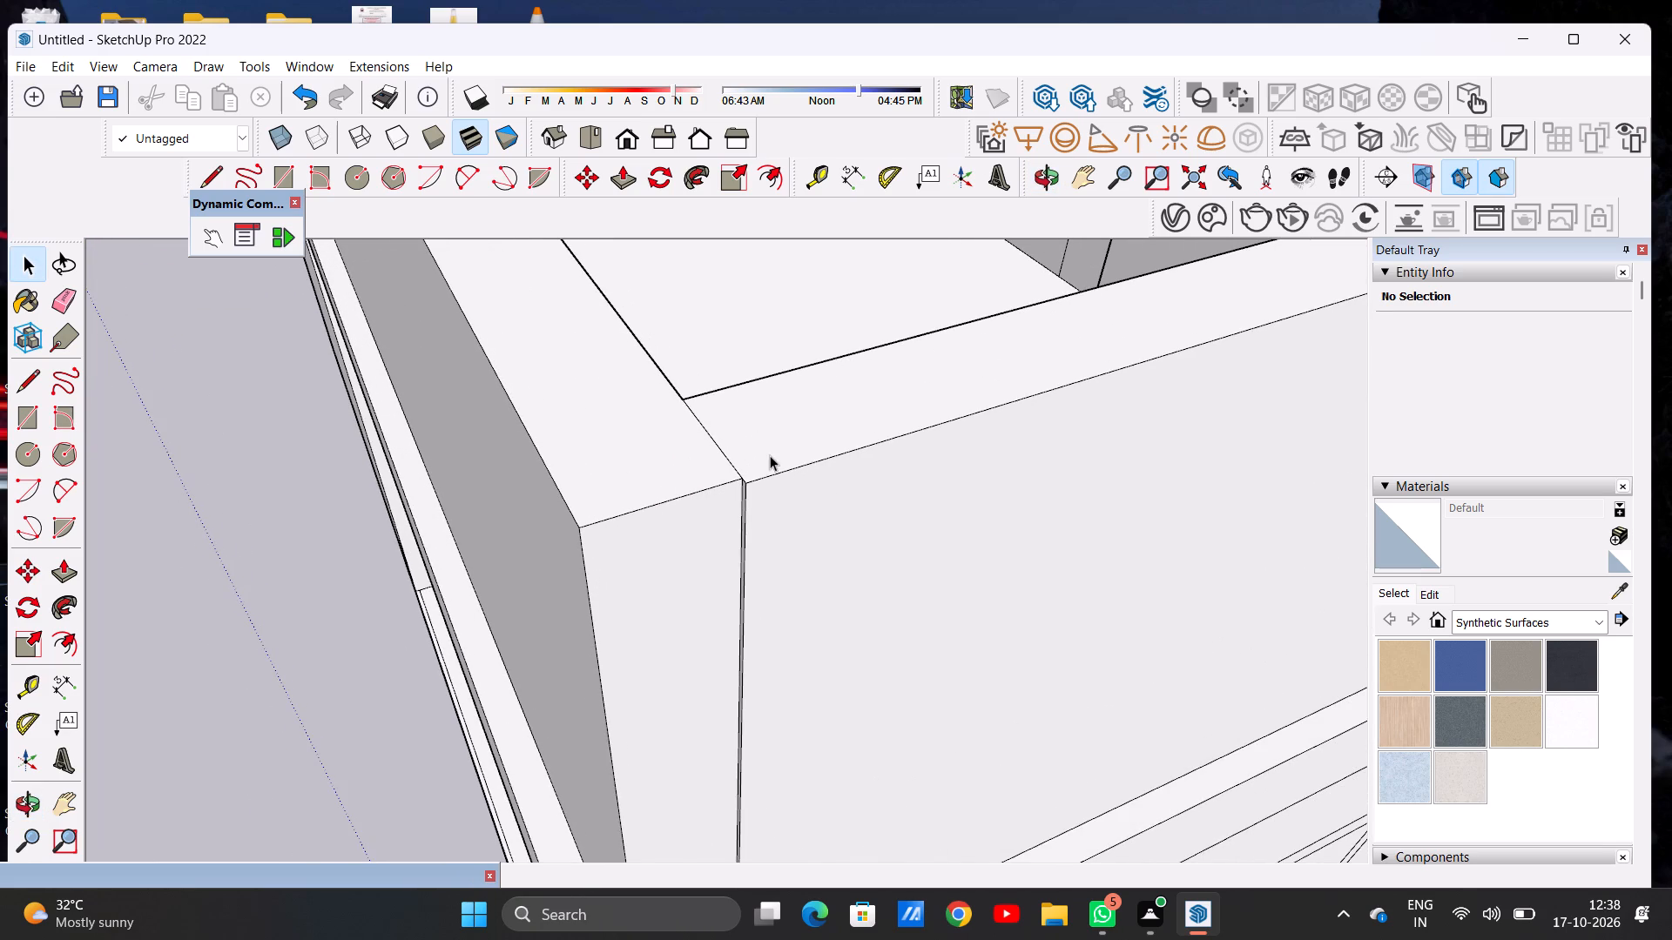
scroll(770, 455, down, 5)
middle_drag(776, 455, 782, 500)
scroll(777, 574, up, 3)
middle_drag(773, 591, 774, 556)
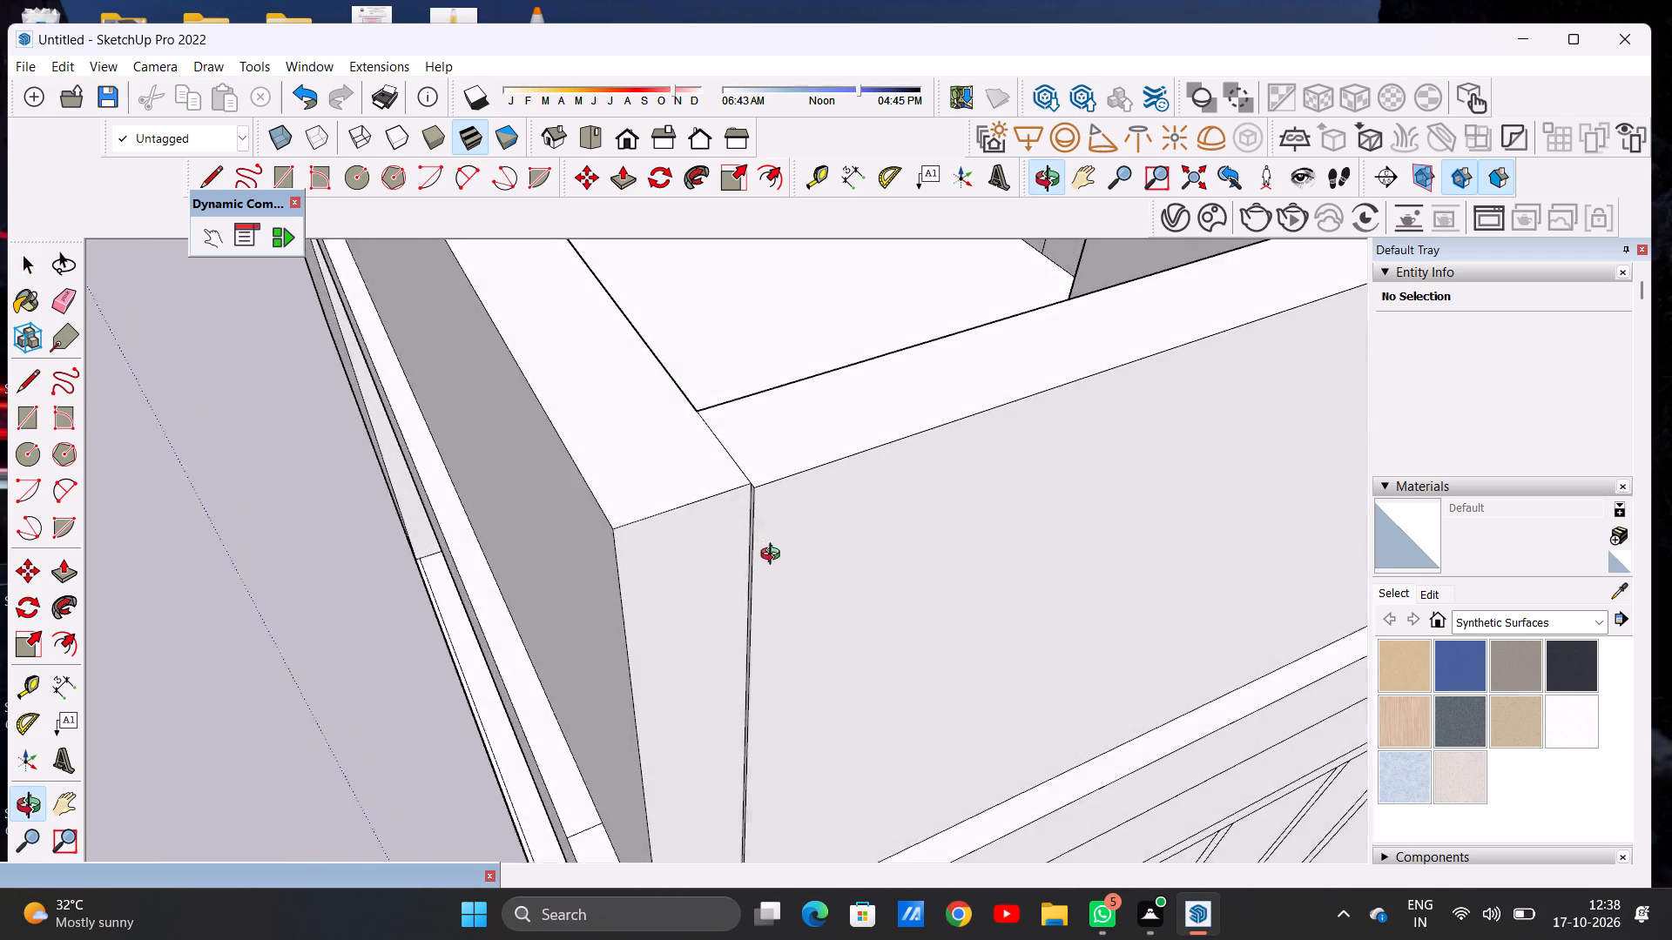
middle_drag(774, 556, 778, 535)
scroll(801, 522, up, 4)
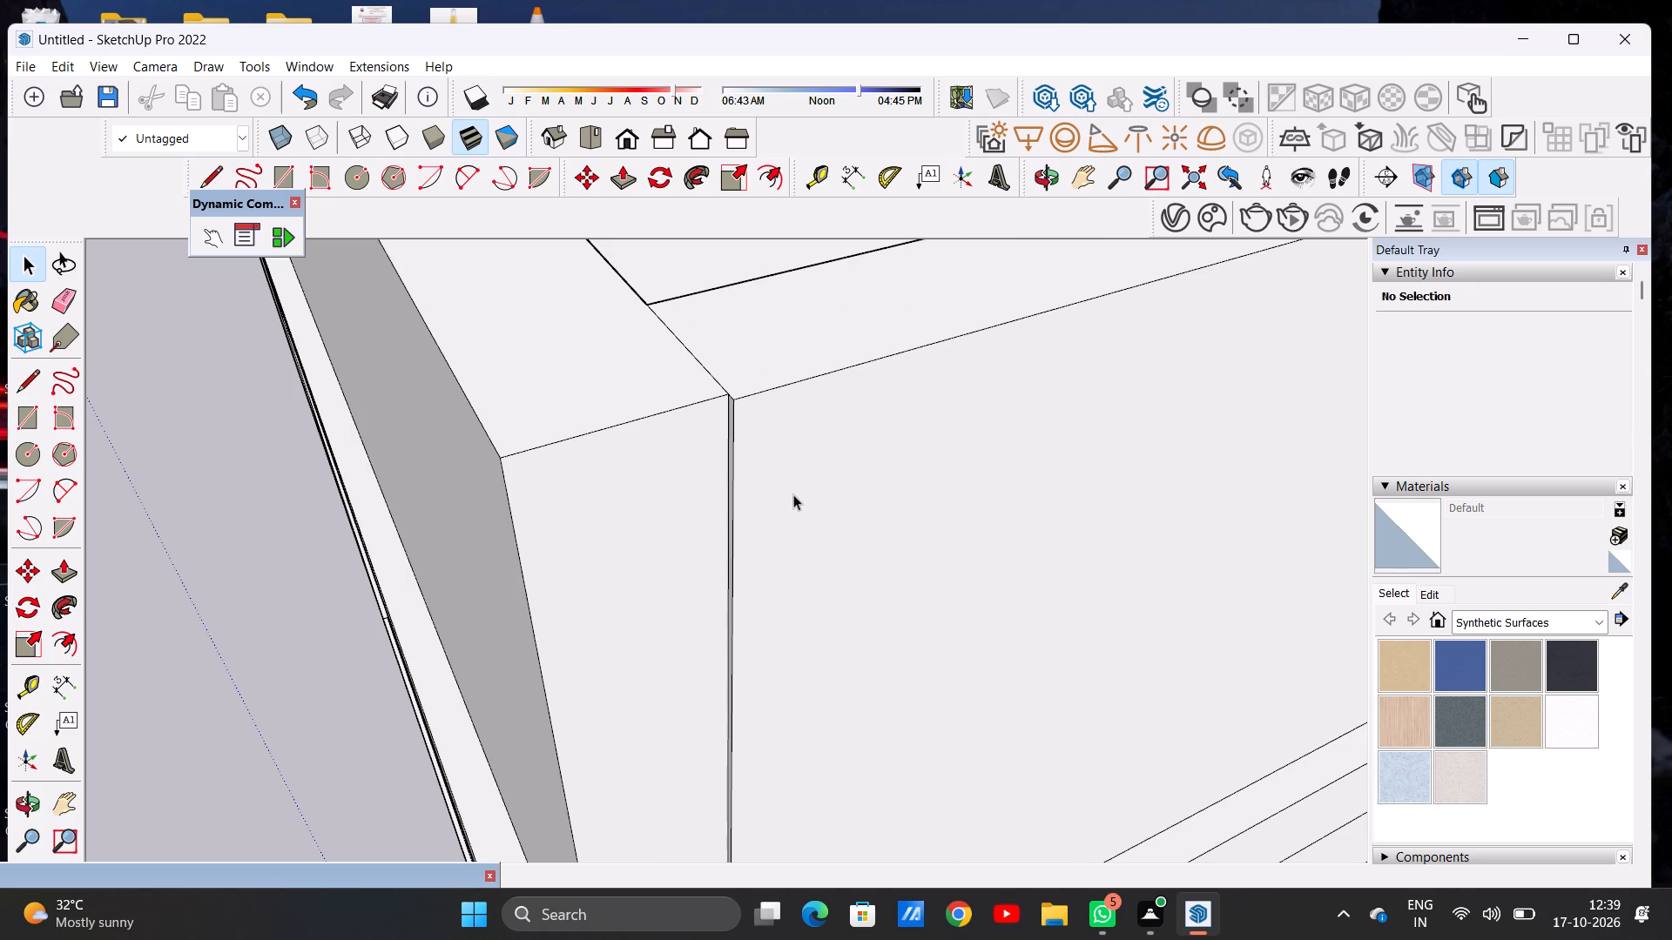
middle_drag(777, 399, 821, 449)
scroll(783, 433, up, 1)
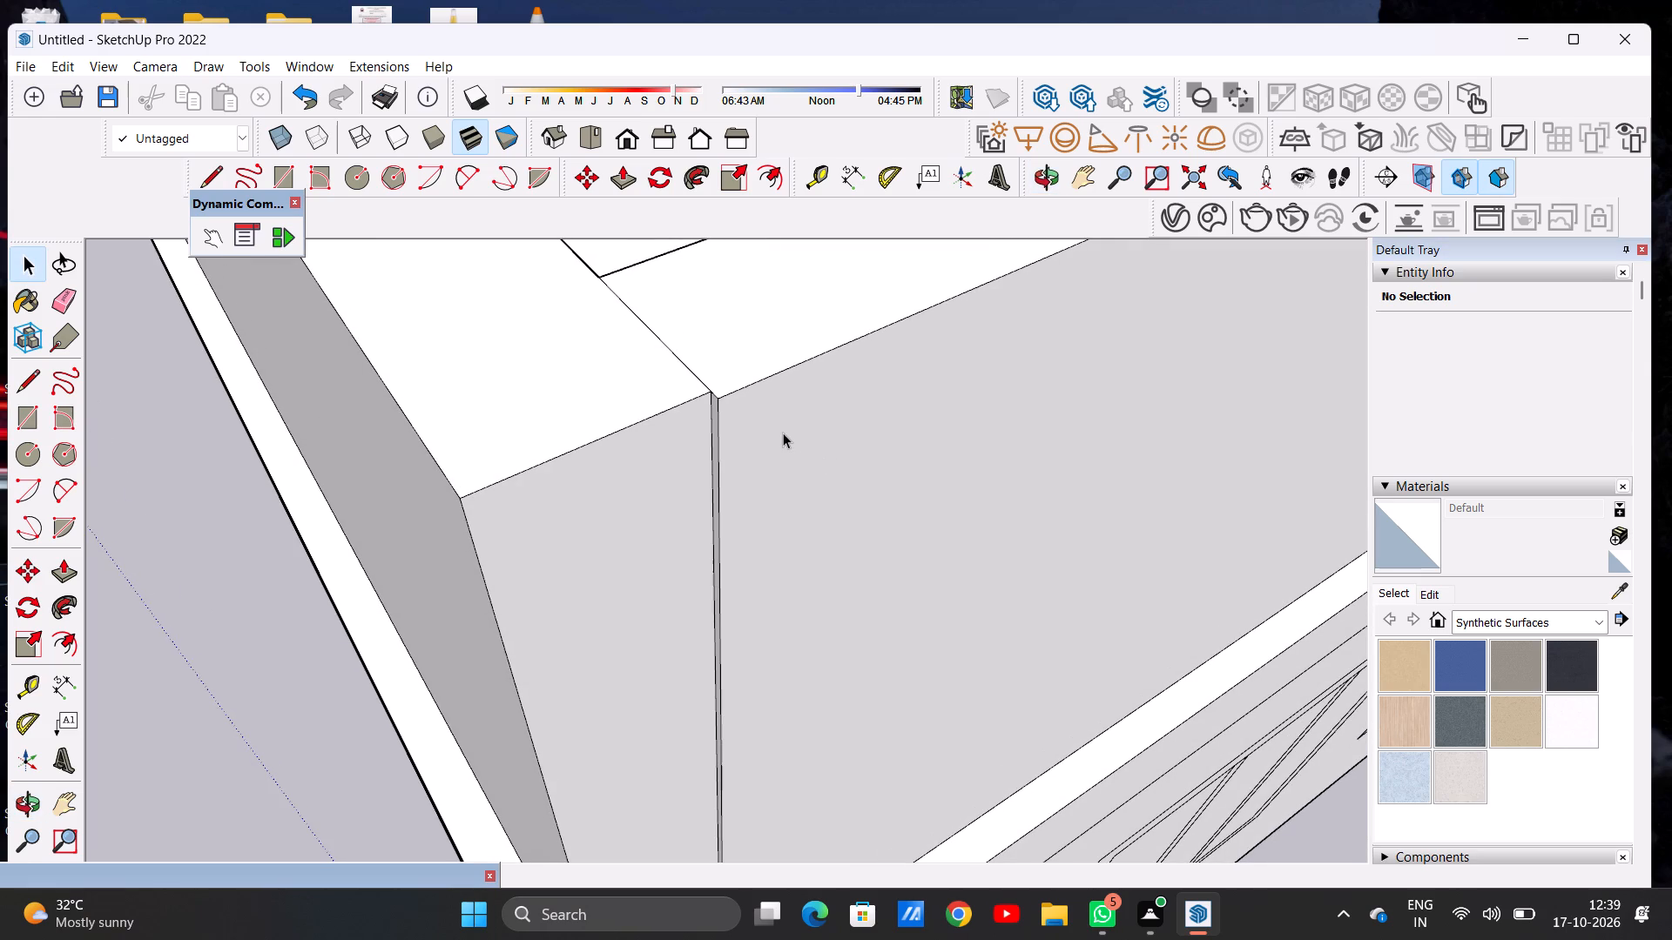
key(p)
scroll(783, 433, up, 1)
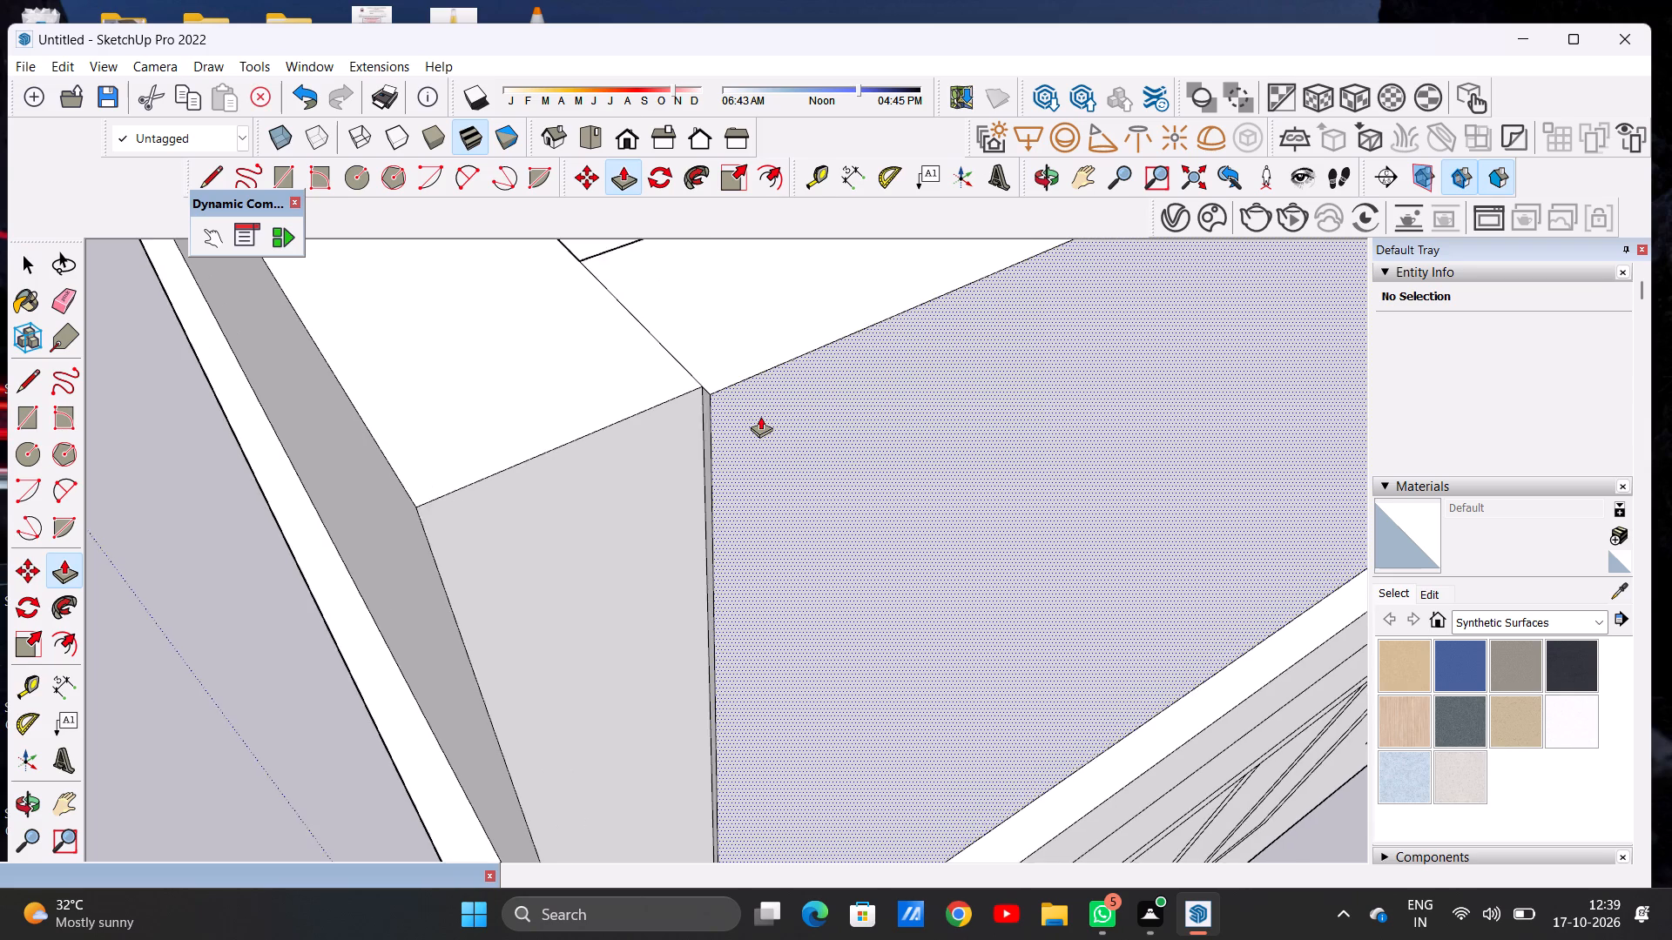
scroll(757, 413, up, 7)
click(753, 413)
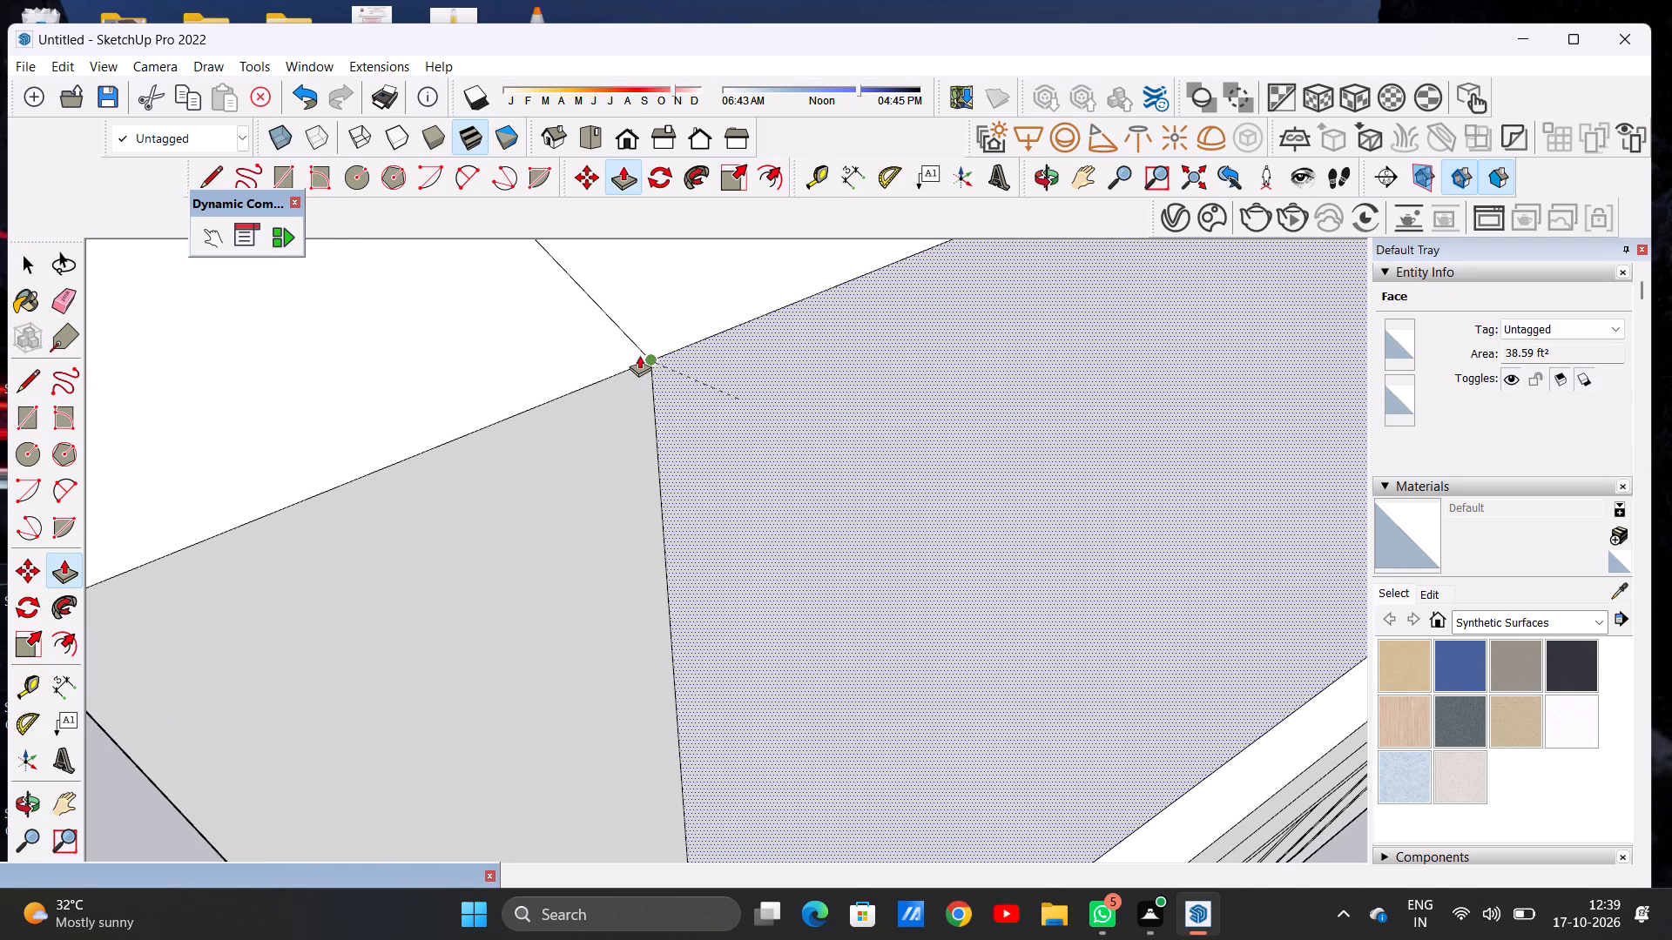
click(639, 355)
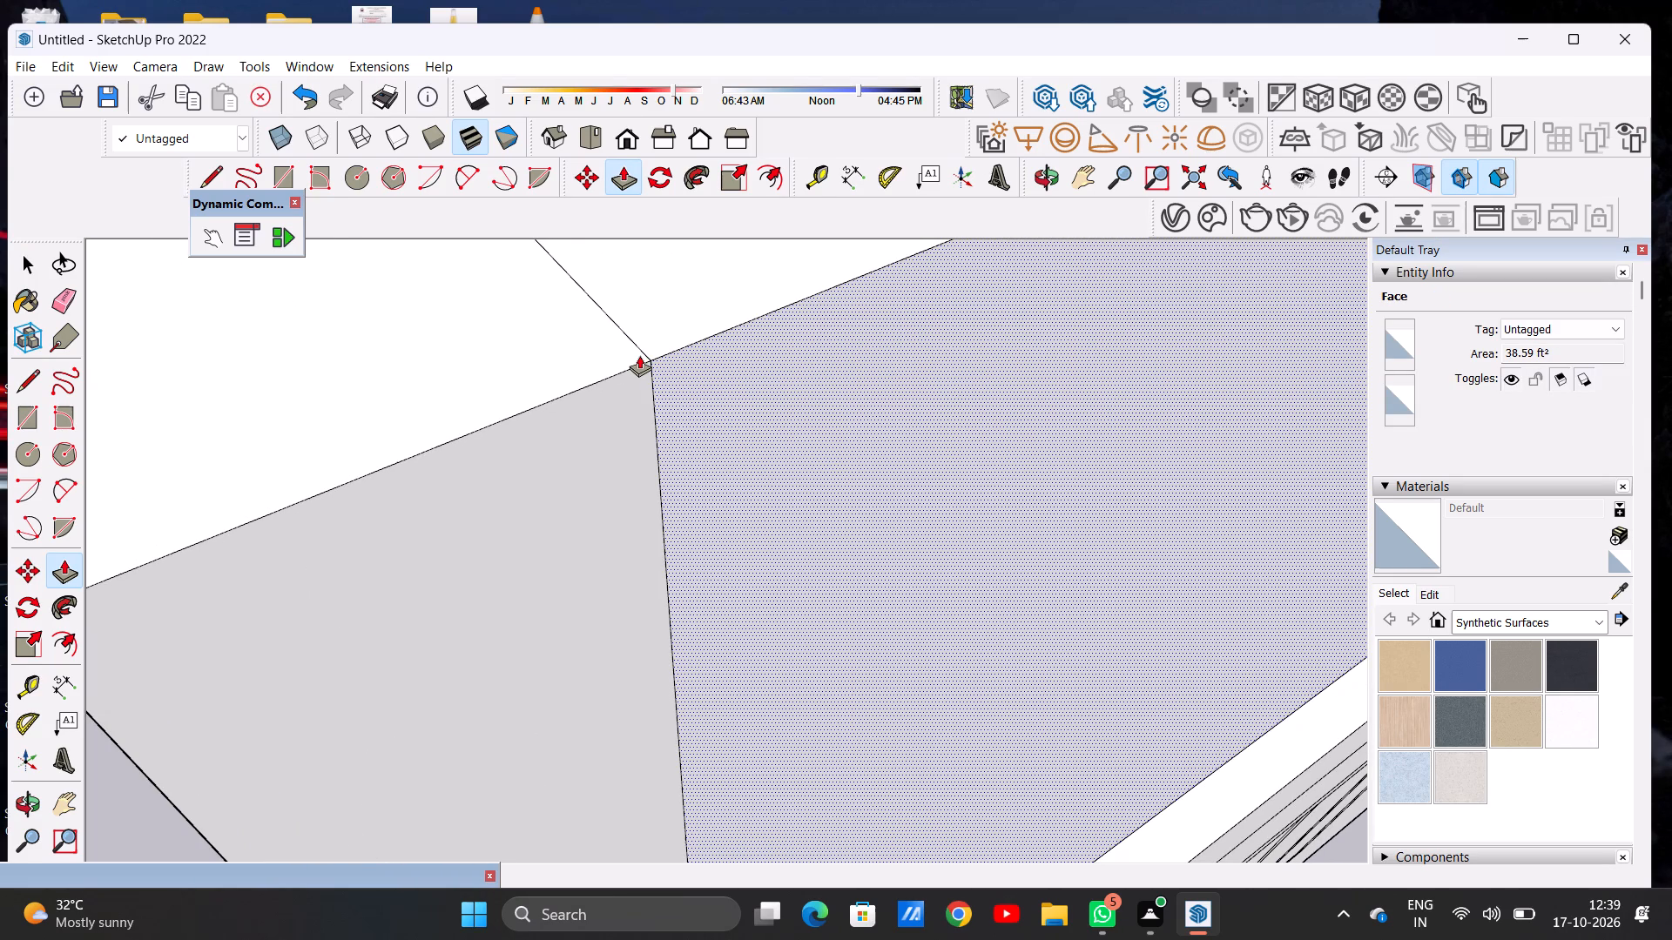
key(space)
Examine the front and side parapet walls and their shared corner from several angles around the house.
scroll(639, 449, down, 20)
scroll(639, 449, down, 11)
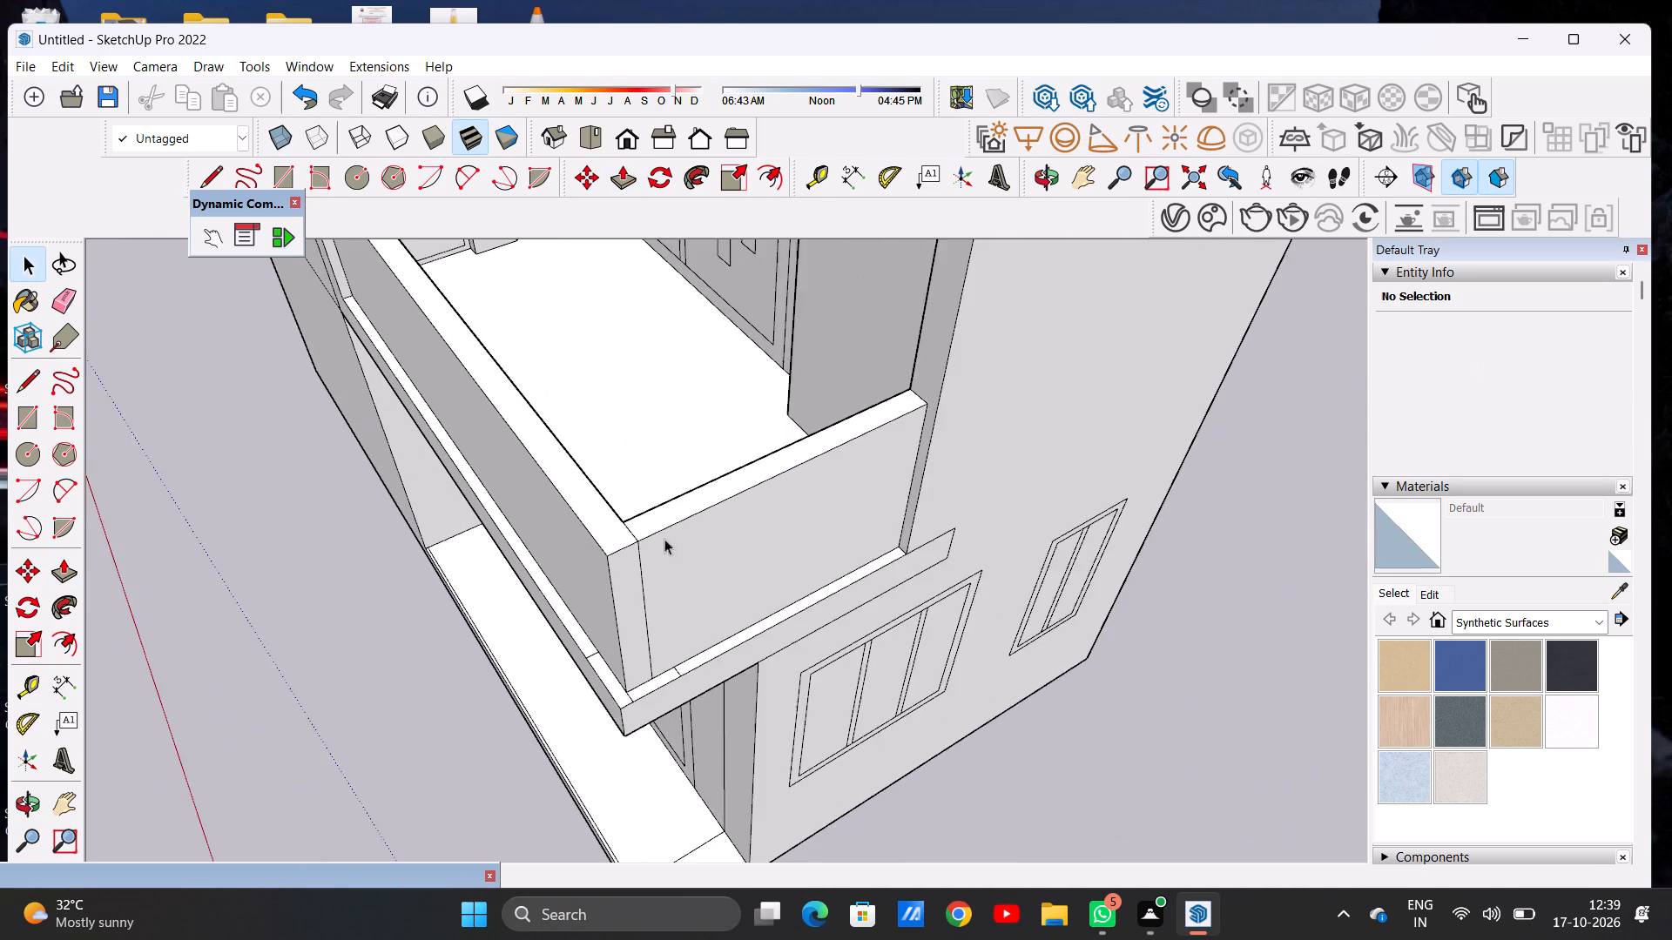
scroll(664, 539, down, 7)
scroll(693, 495, up, 1)
scroll(693, 495, down, 3)
middle_drag(474, 445, 711, 416)
scroll(753, 529, down, 11)
middle_drag(767, 574, 871, 379)
middle_click(871, 379)
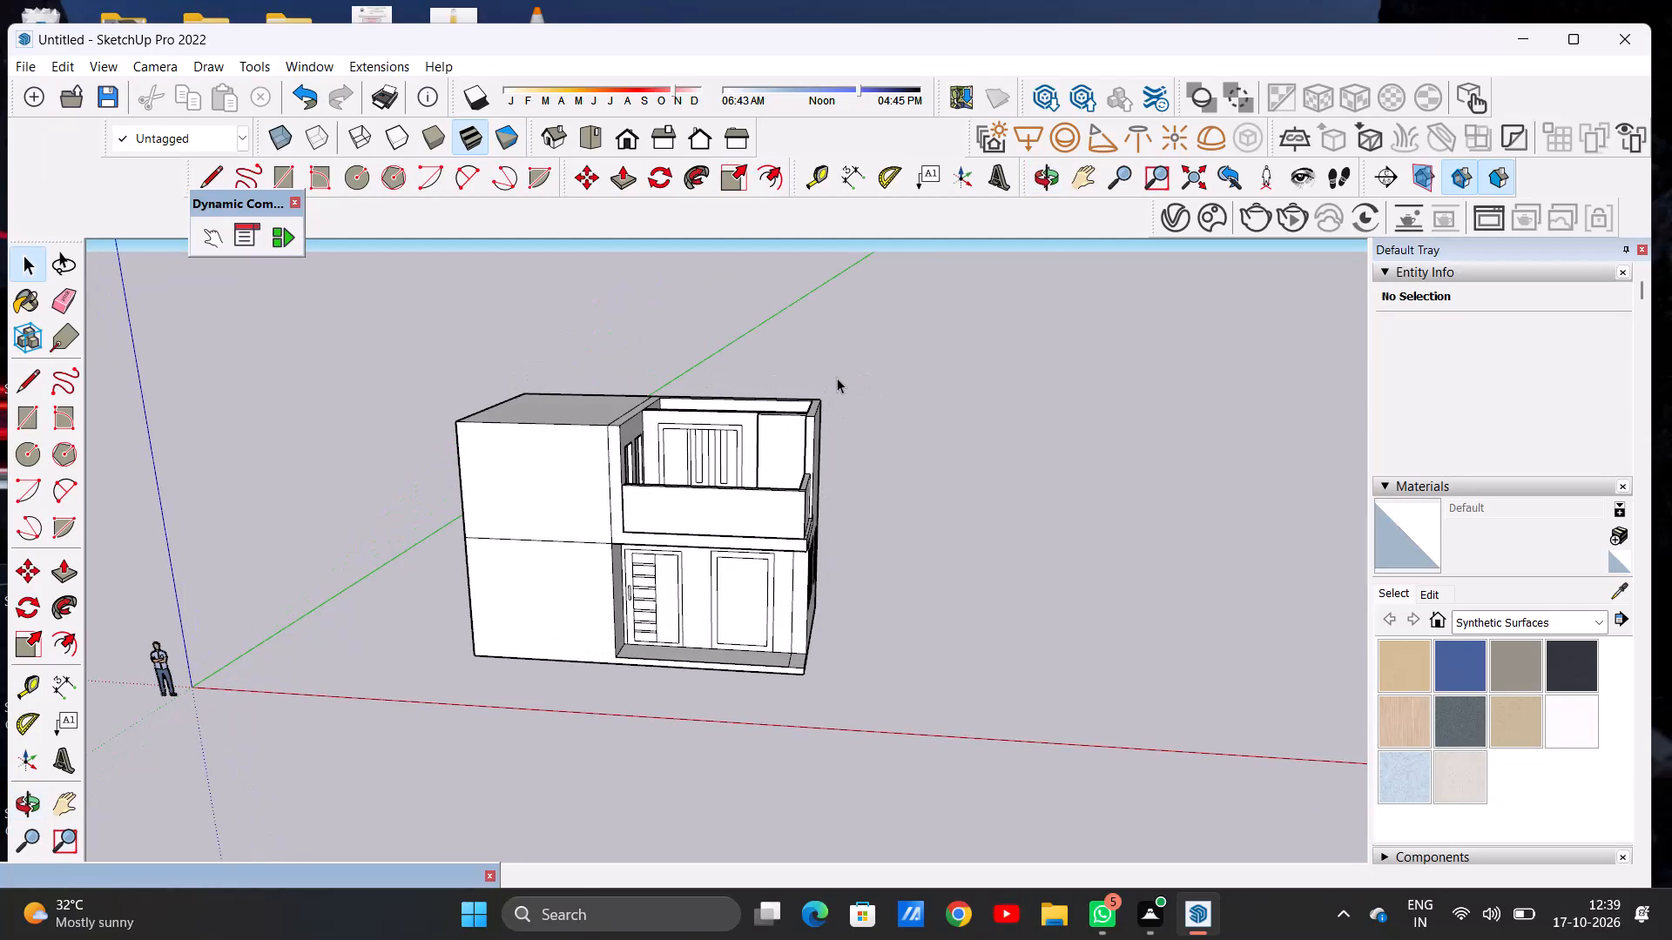
scroll(799, 512, up, 10)
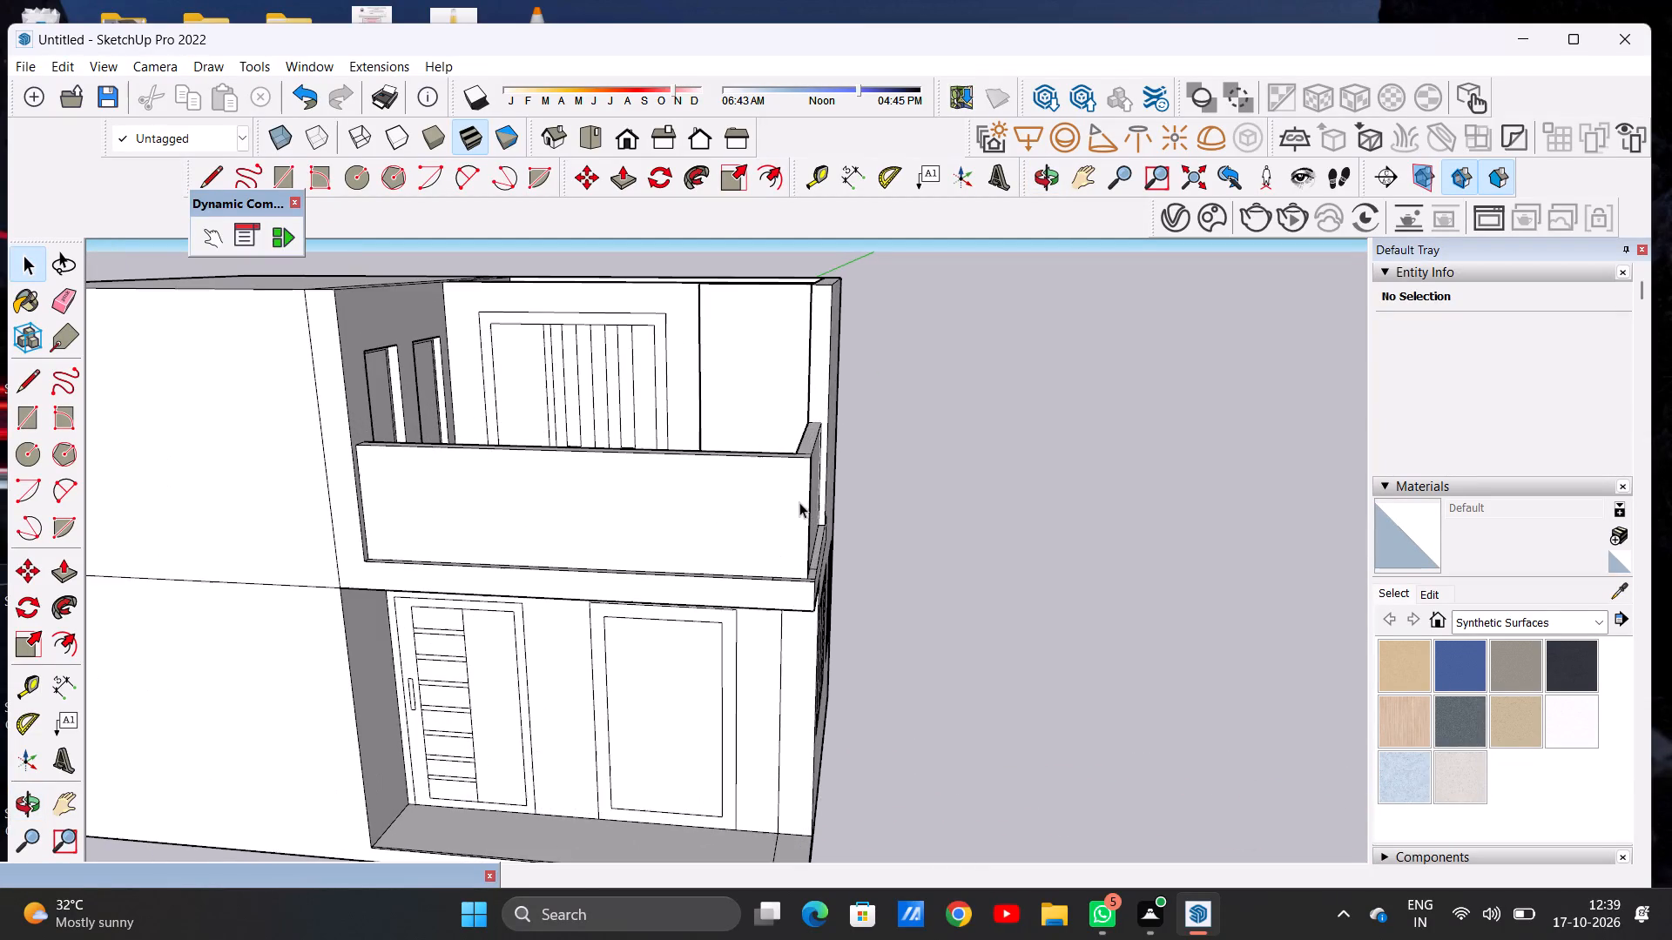
middle_drag(841, 476, 529, 594)
scroll(582, 556, up, 11)
middle_drag(700, 573, 575, 608)
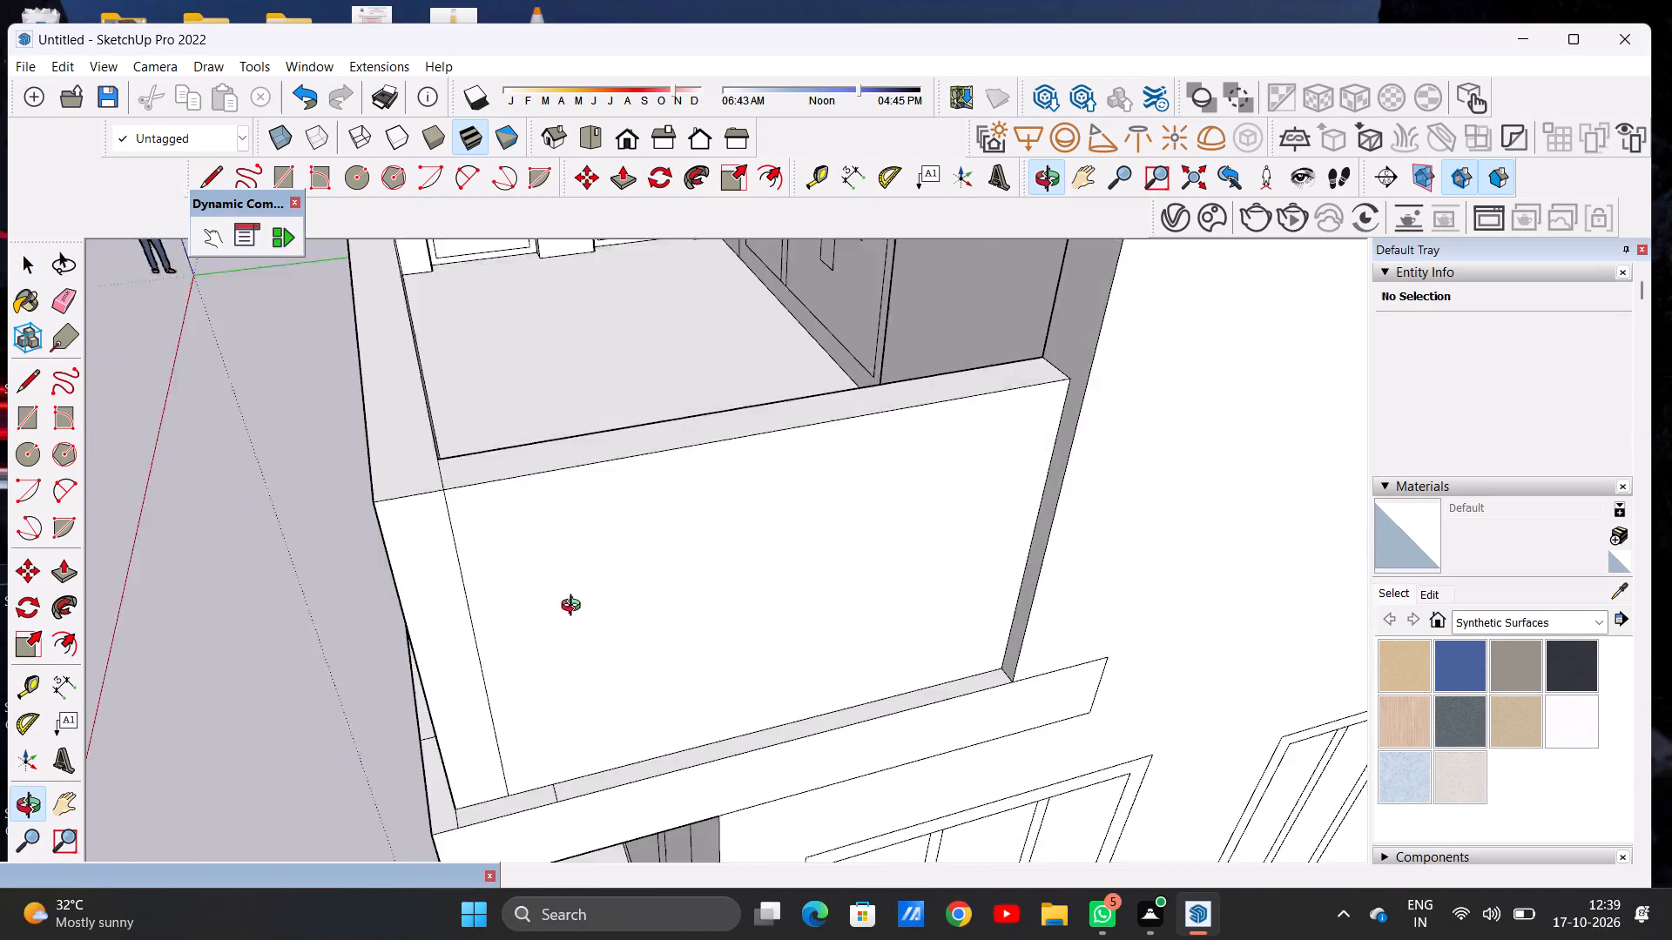
middle_drag(575, 608, 583, 677)
scroll(670, 570, up, 1)
scroll(713, 524, down, 7)
middle_drag(617, 616, 887, 570)
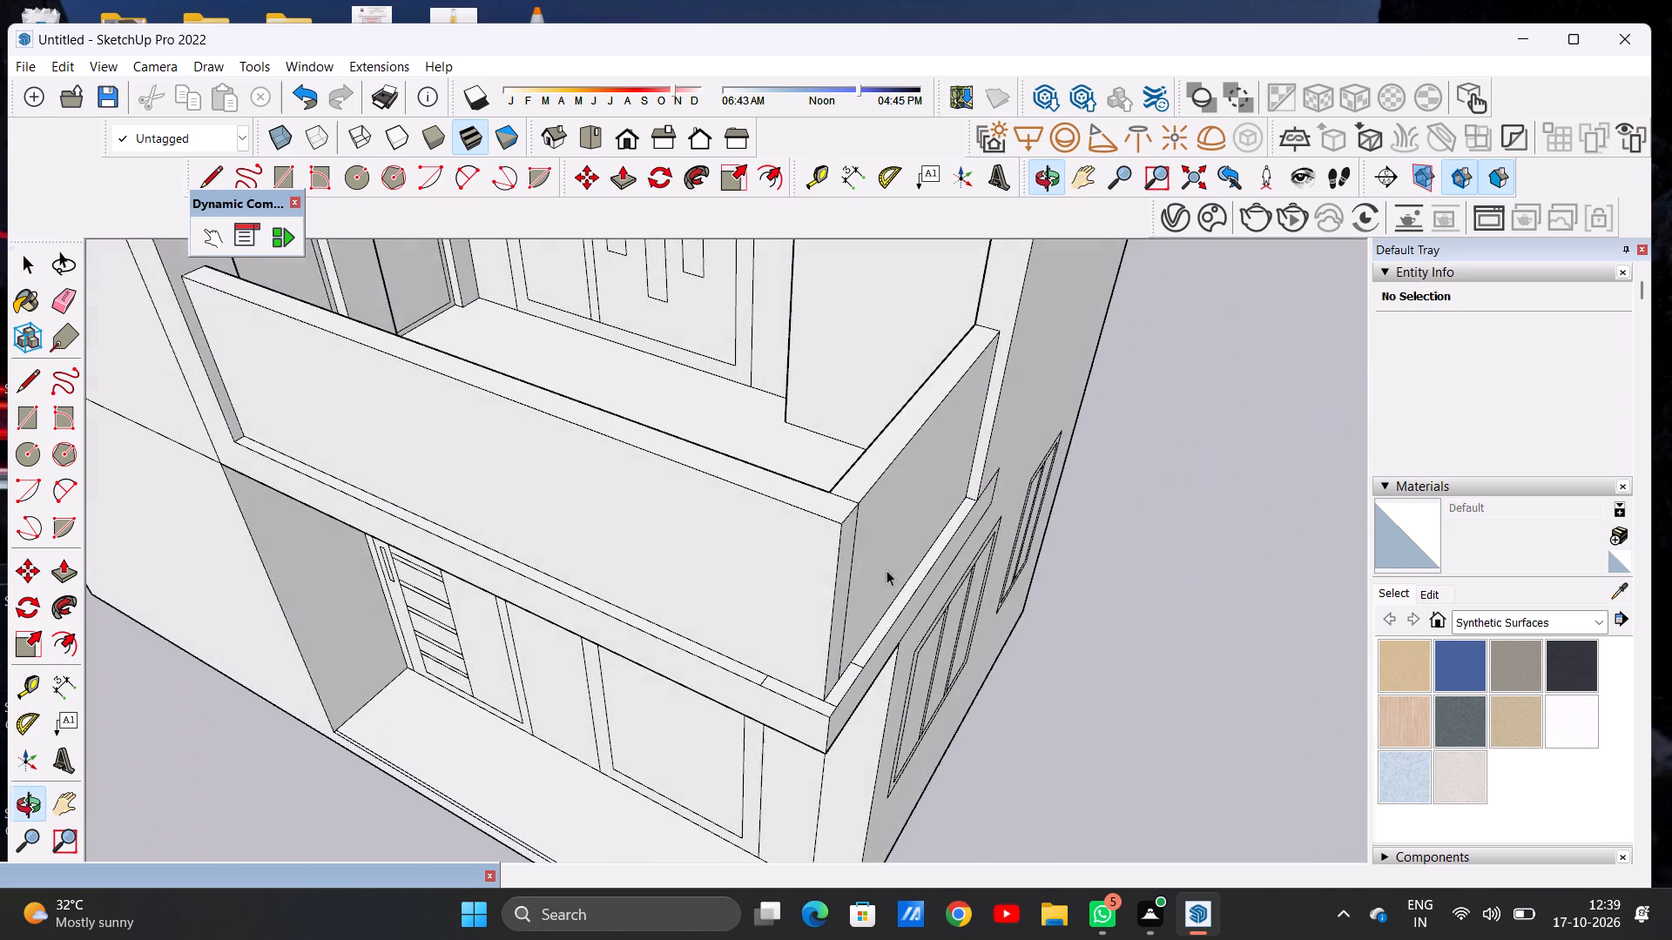
scroll(873, 659, down, 12)
middle_drag(697, 627, 843, 558)
scroll(635, 587, down, 9)
scroll(700, 559, up, 5)
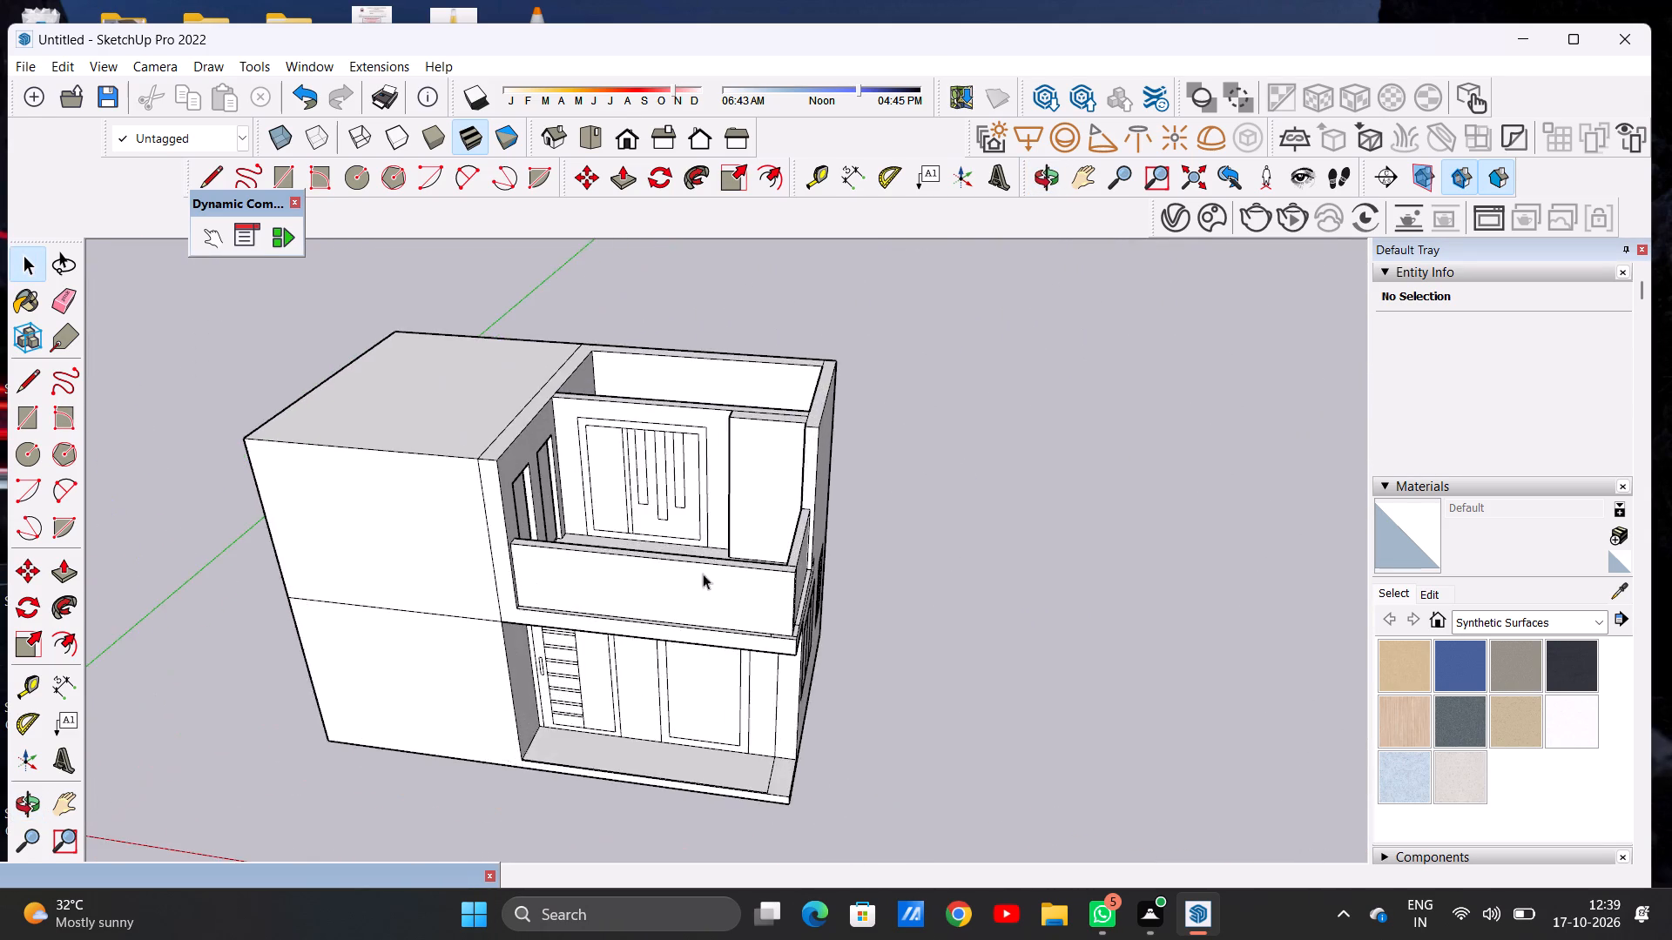
middle_drag(652, 609, 684, 480)
scroll(608, 525, up, 6)
middle_drag(693, 548, 469, 602)
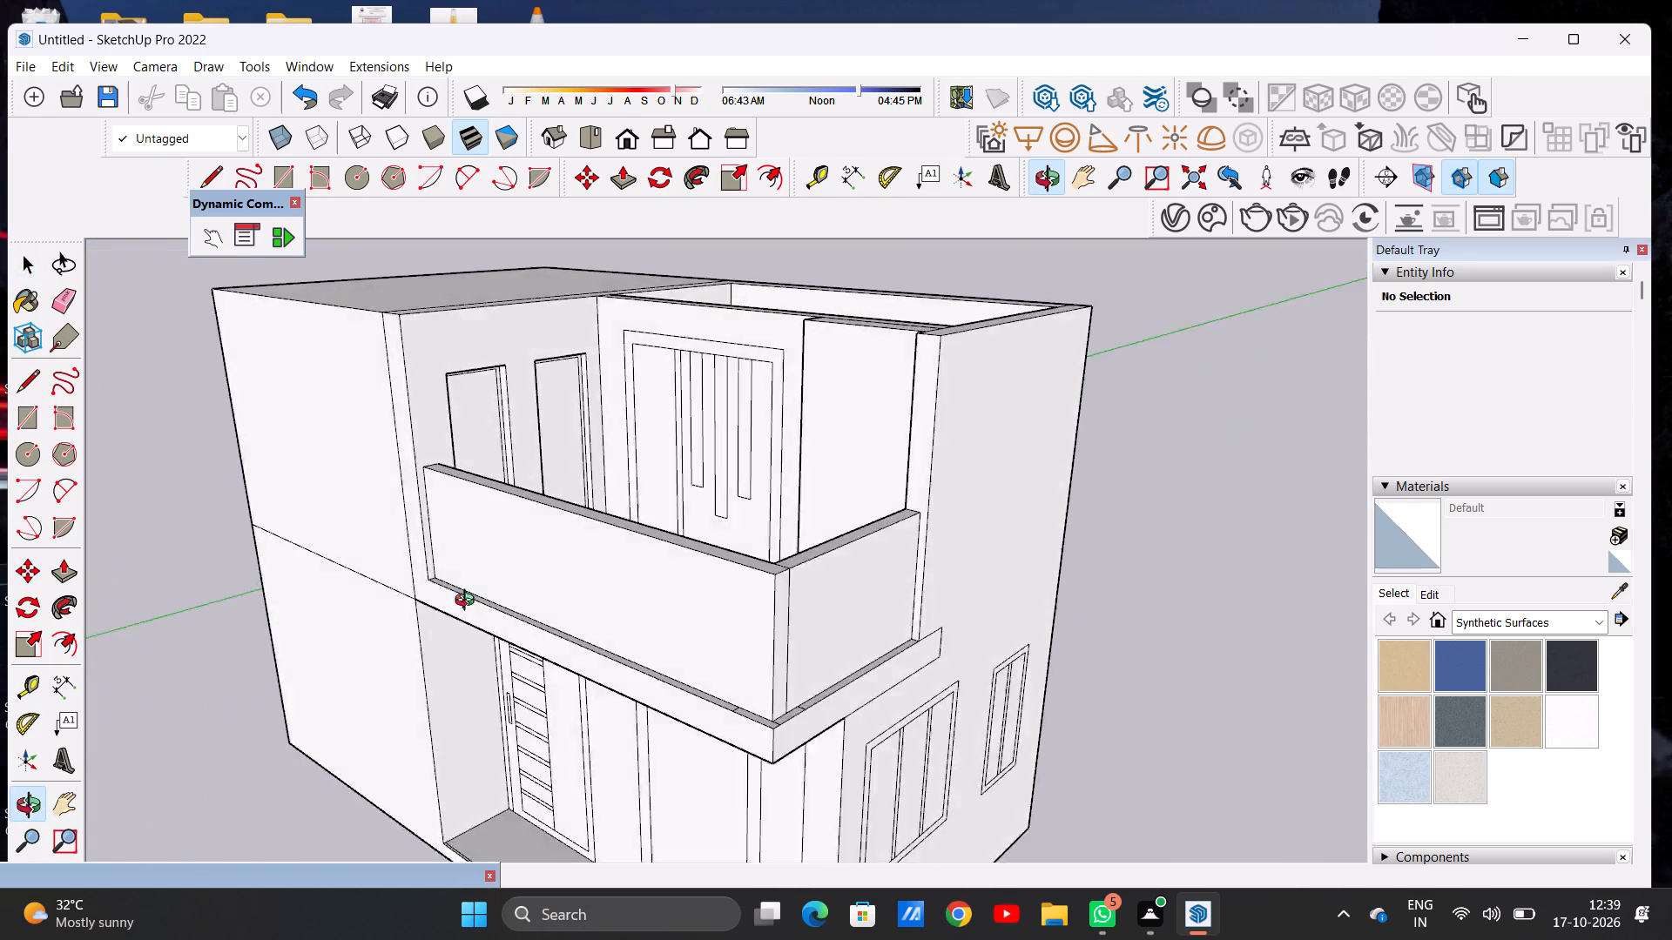
middle_drag(469, 602, 584, 645)
scroll(888, 573, down, 7)
Examine the upper balcony's interior behind the parapet, including its door openings and the slatted panel on the back wall.
middle_drag(683, 574, 523, 623)
scroll(658, 507, up, 7)
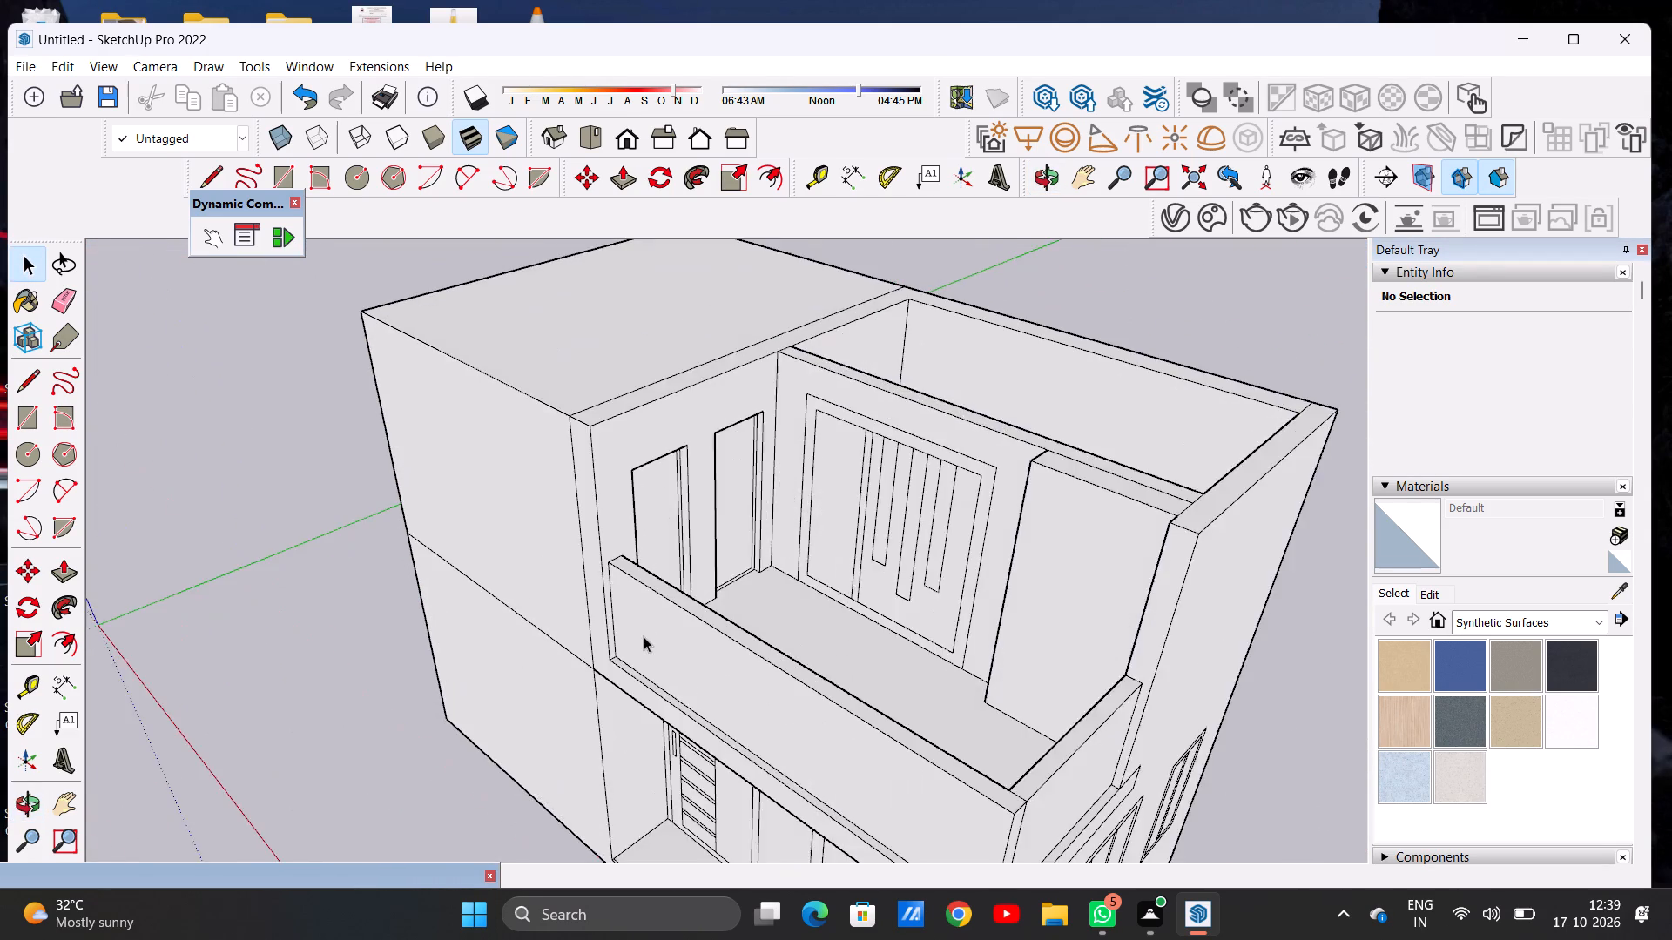
scroll(644, 636, up, 3)
middle_drag(953, 571, 822, 556)
scroll(800, 601, down, 2)
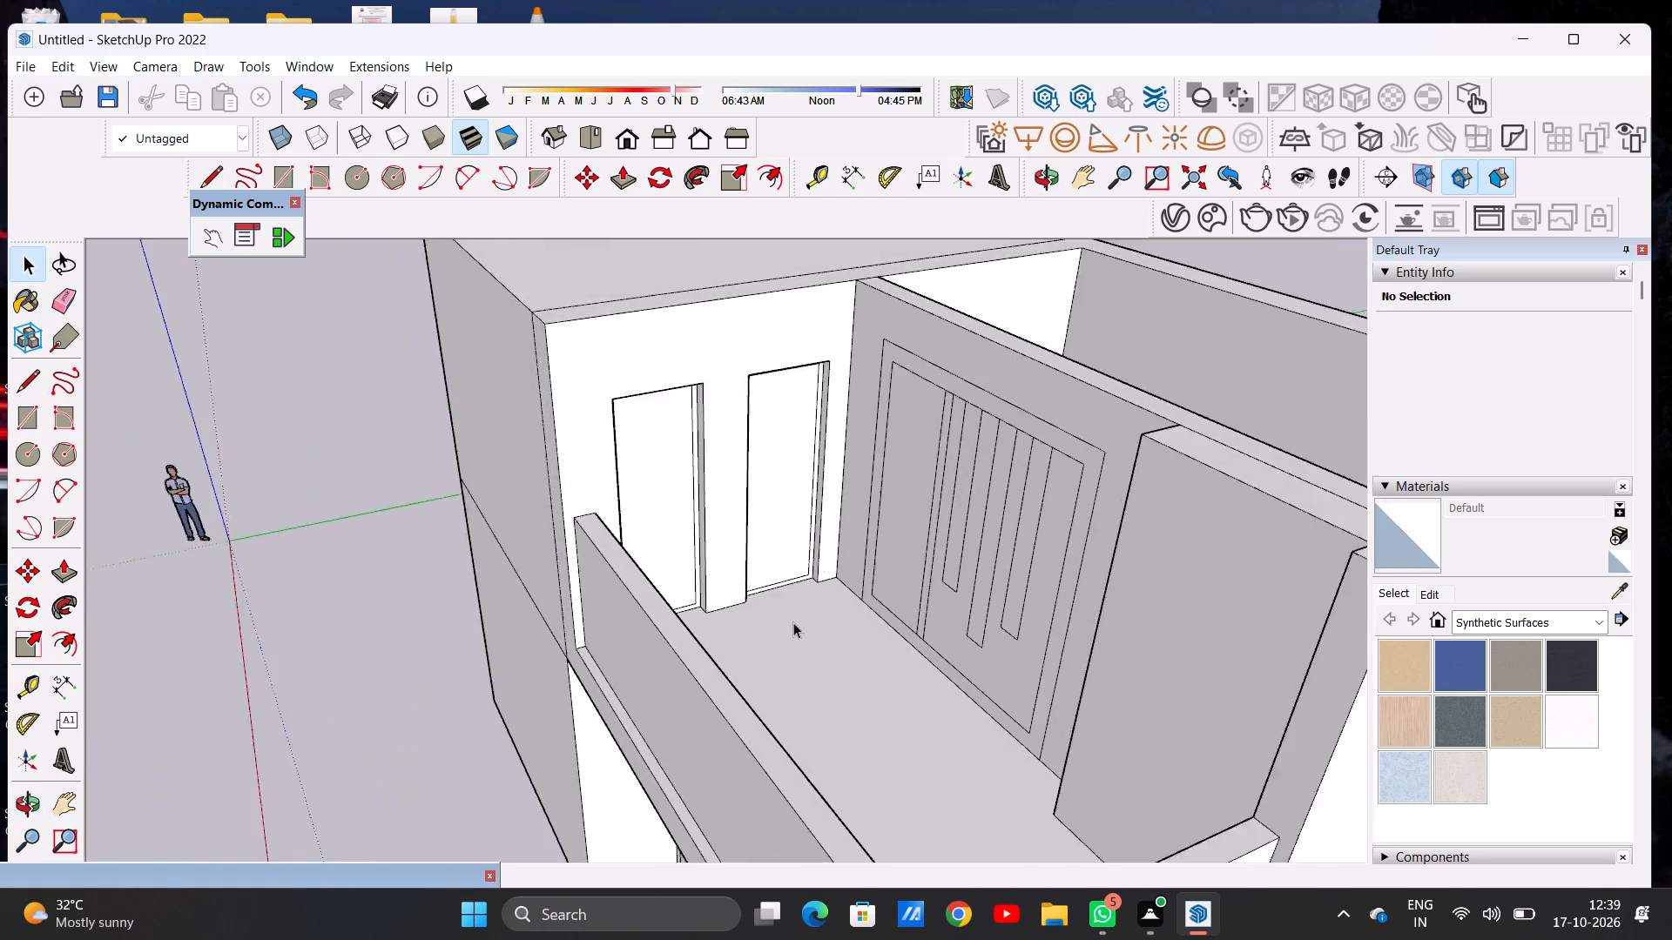
scroll(793, 622, down, 8)
middle_drag(637, 629, 1042, 582)
scroll(925, 434, up, 13)
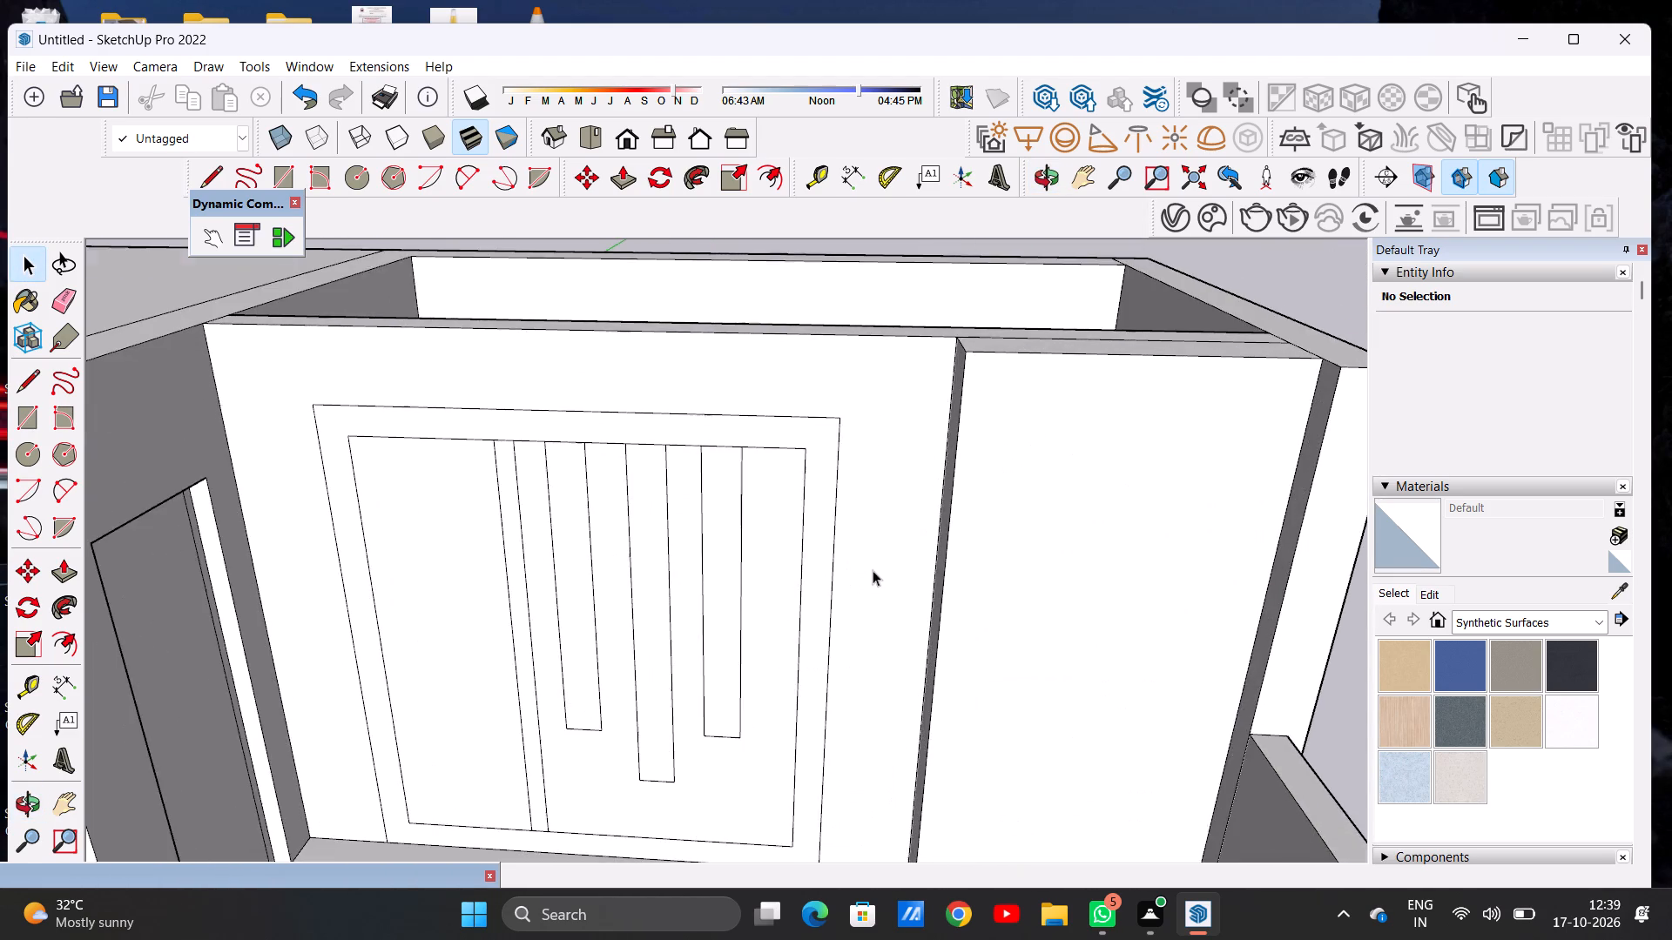
Examine the upper balcony's back wall, slatted panel and door openings at close range from several angles.
middle_drag(829, 537, 854, 602)
scroll(778, 661, down, 15)
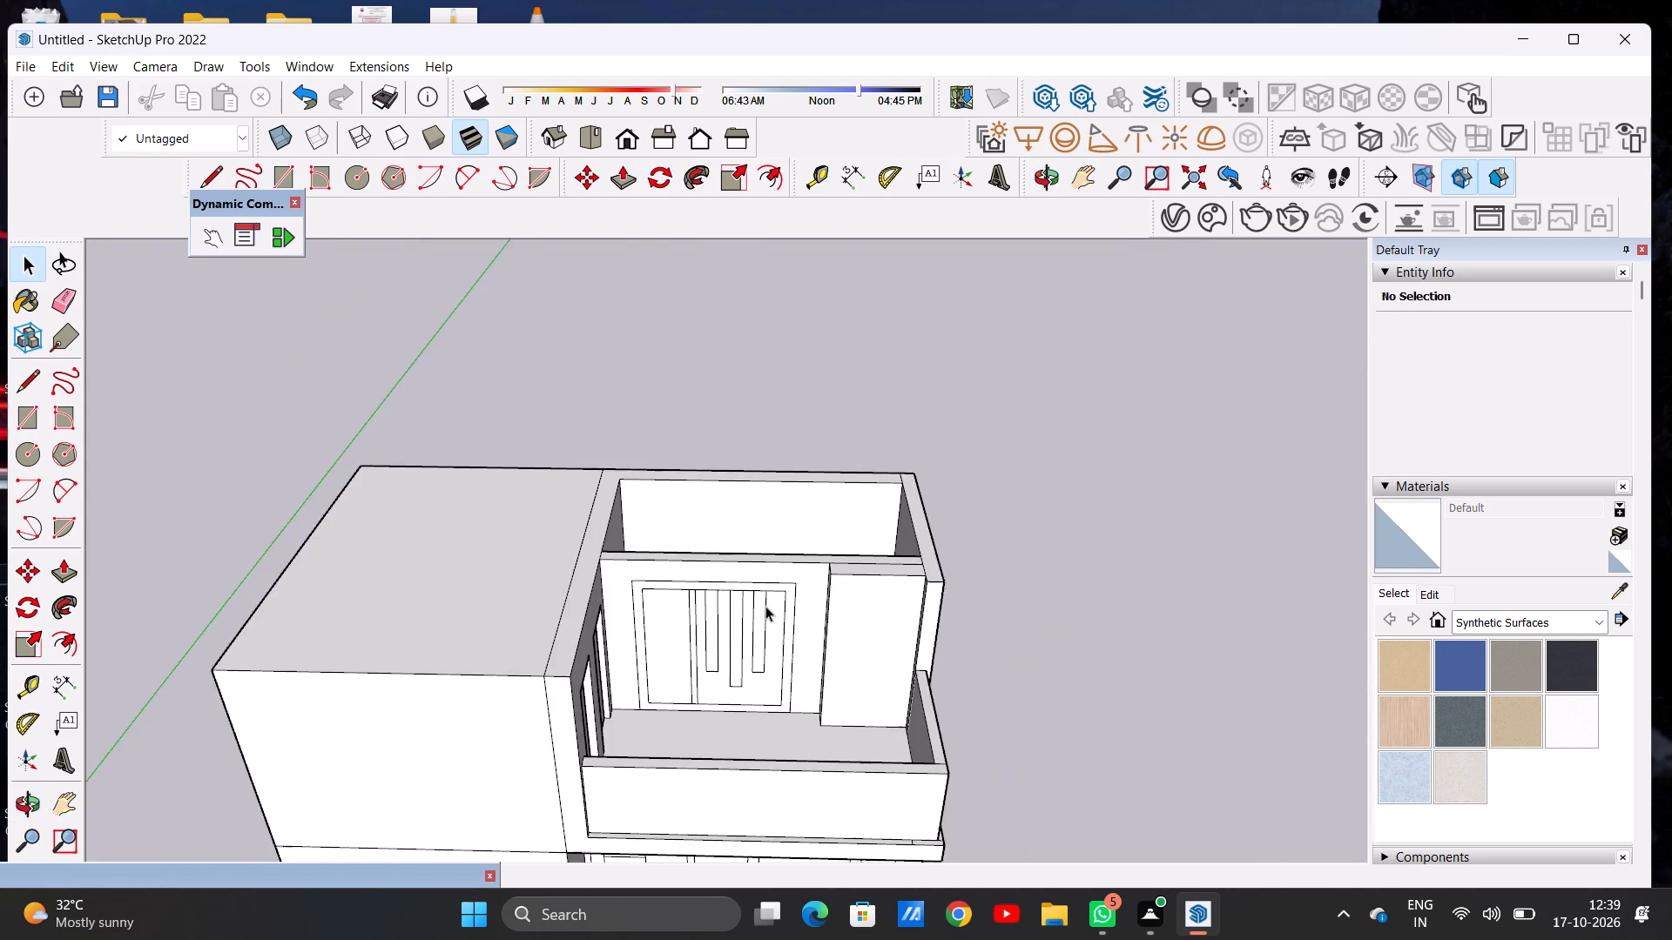
scroll(792, 652, up, 10)
middle_drag(717, 616, 520, 520)
scroll(512, 556, down, 5)
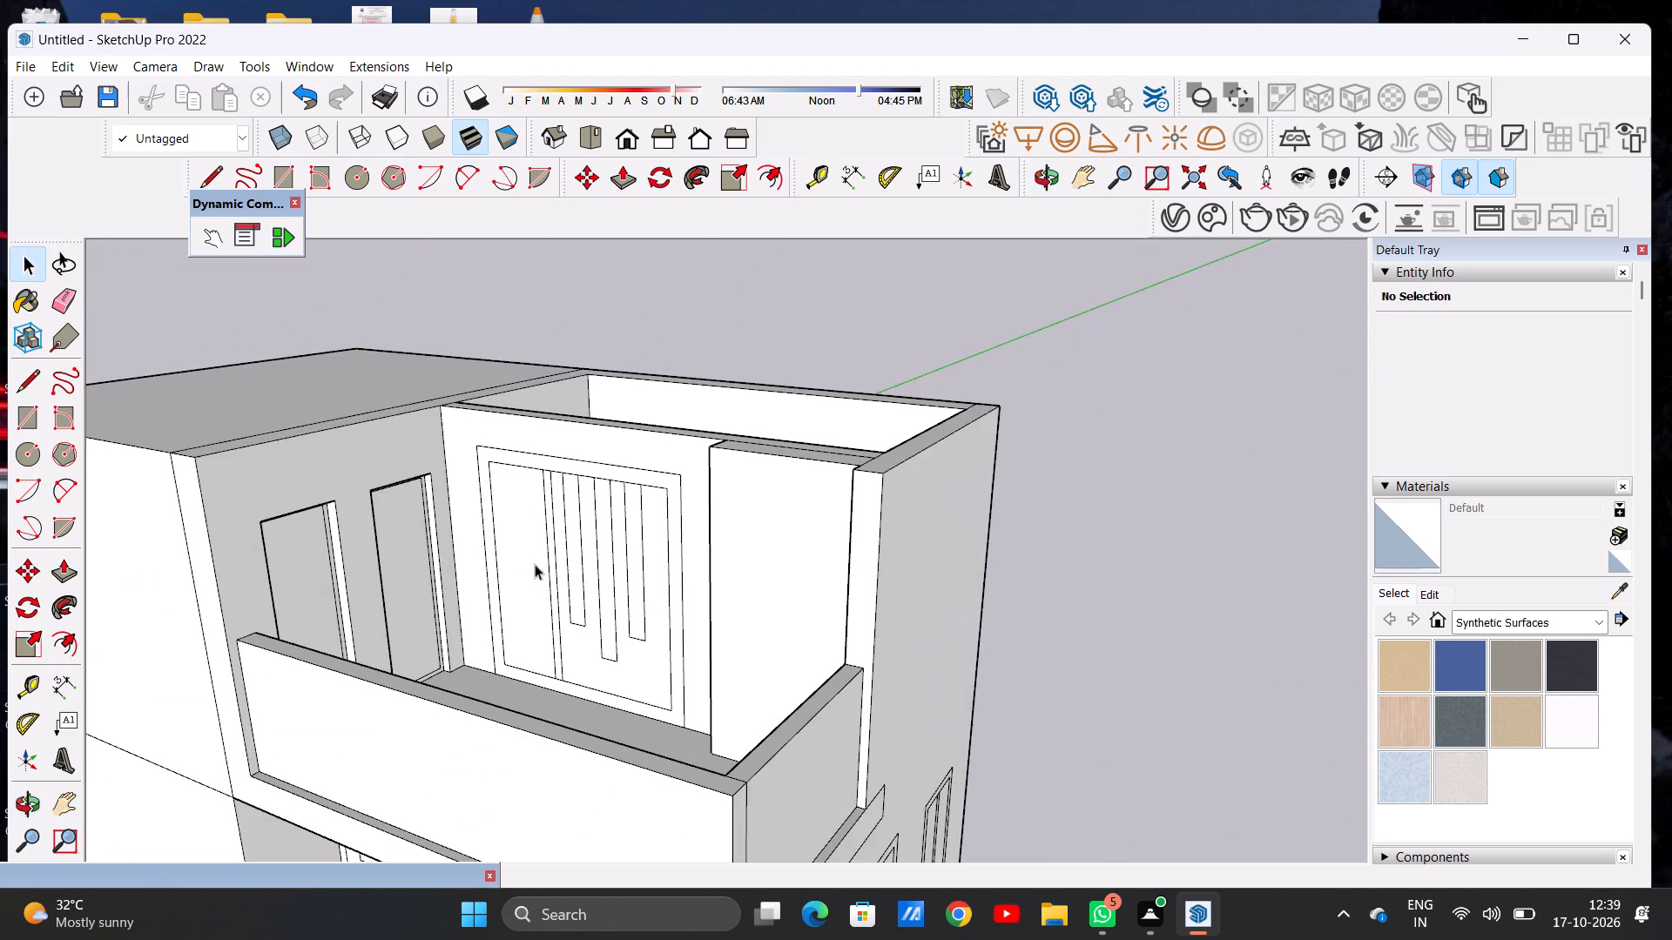
scroll(548, 540, up, 14)
scroll(527, 531, down, 20)
scroll(527, 531, down, 2)
middle_drag(725, 629, 597, 653)
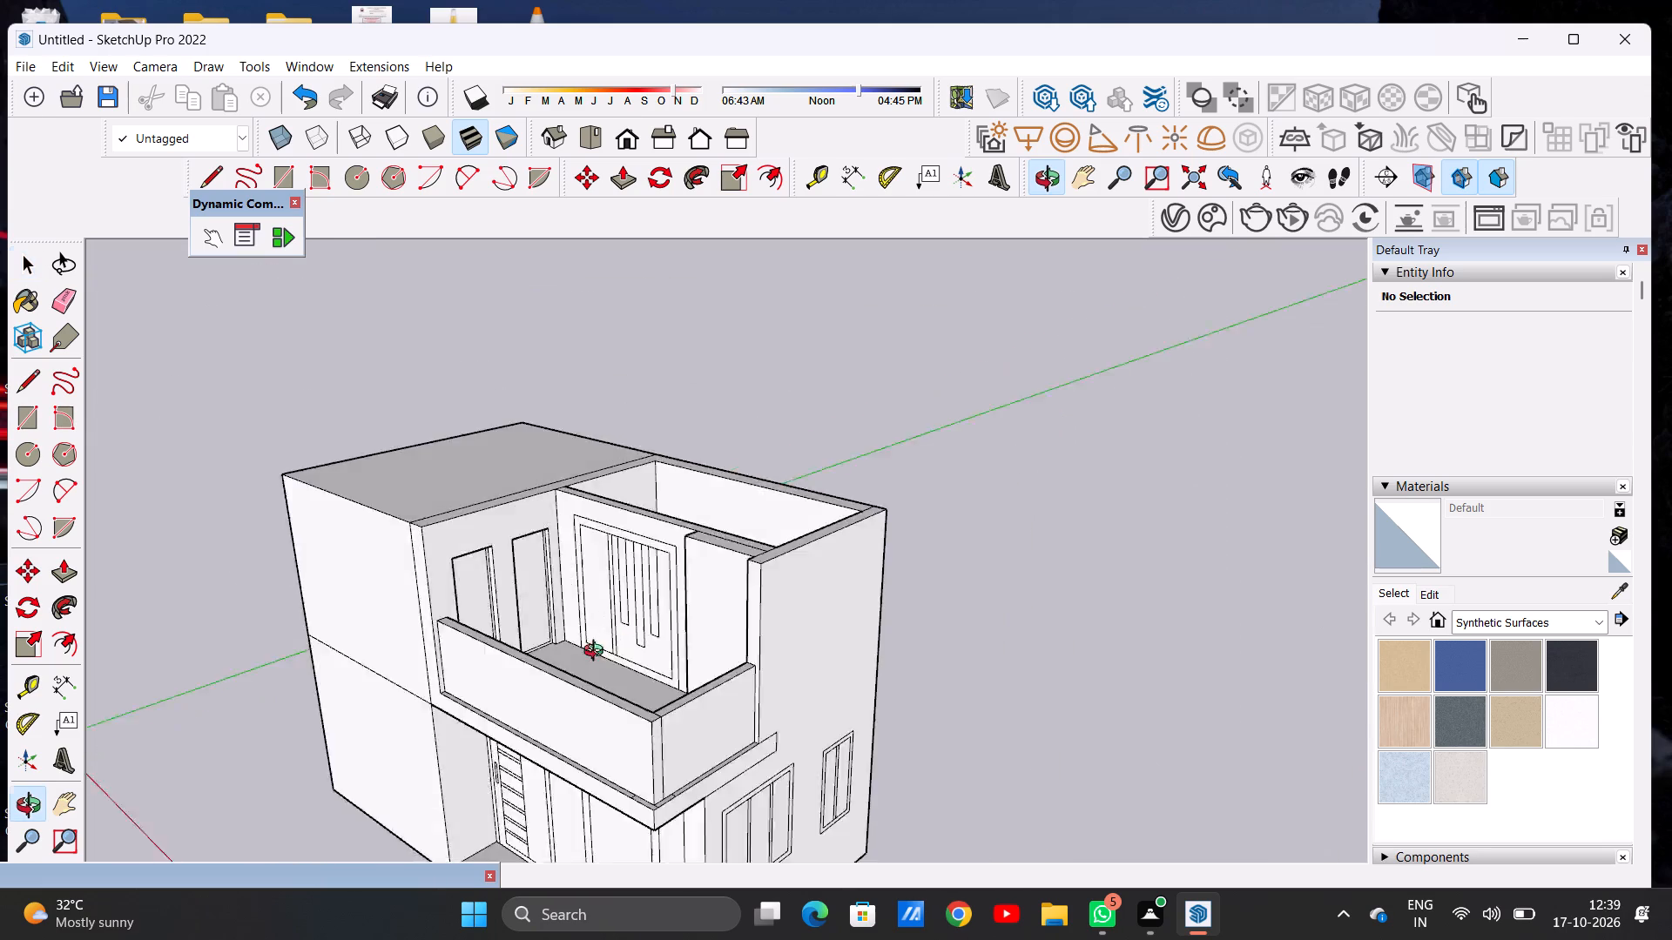
middle_drag(597, 653, 542, 776)
scroll(667, 589, up, 11)
middle_drag(559, 529, 908, 530)
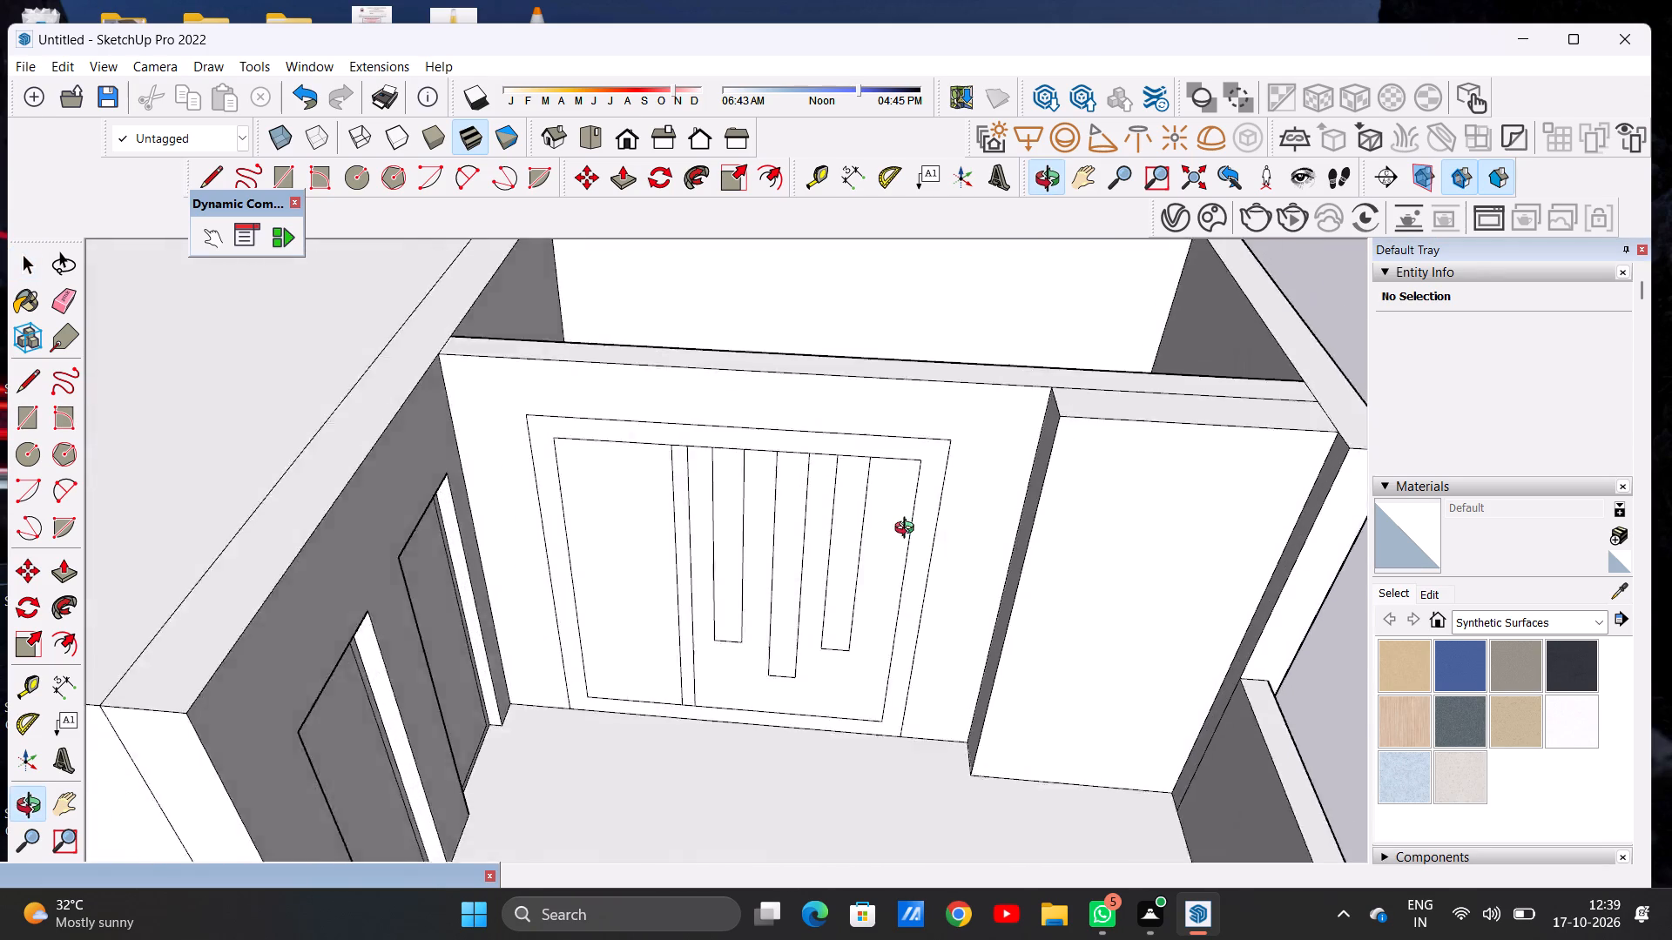
middle_drag(908, 530, 963, 536)
scroll(907, 579, down, 10)
scroll(1072, 459, up, 5)
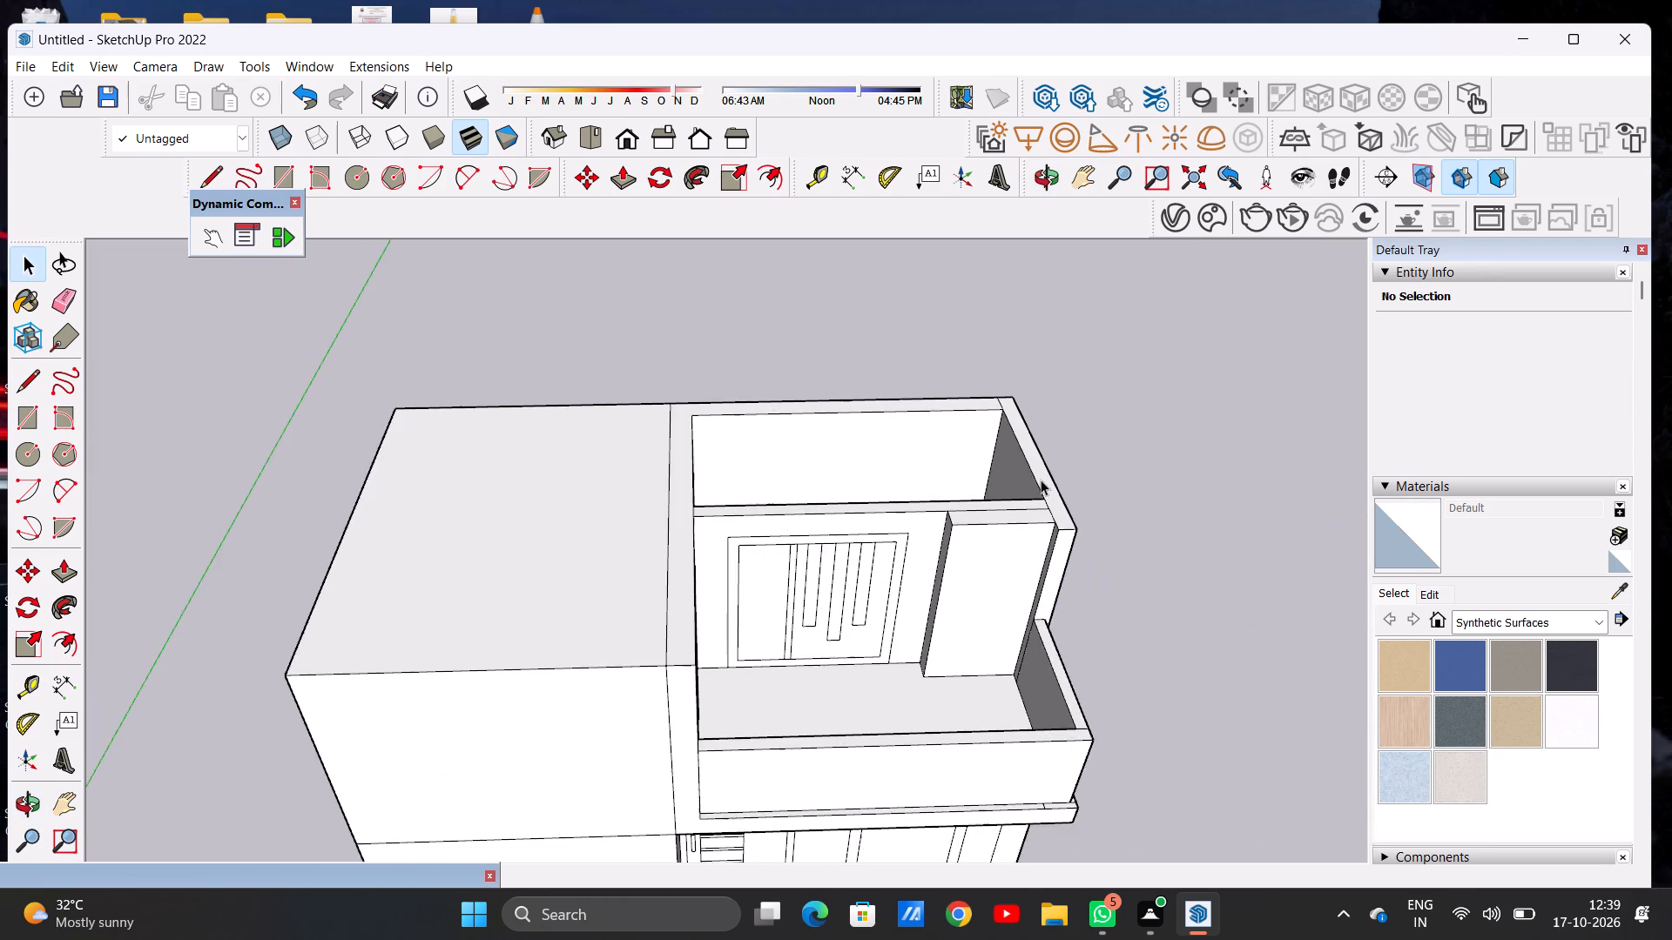
scroll(1041, 480, up, 17)
middle_drag(865, 658, 785, 661)
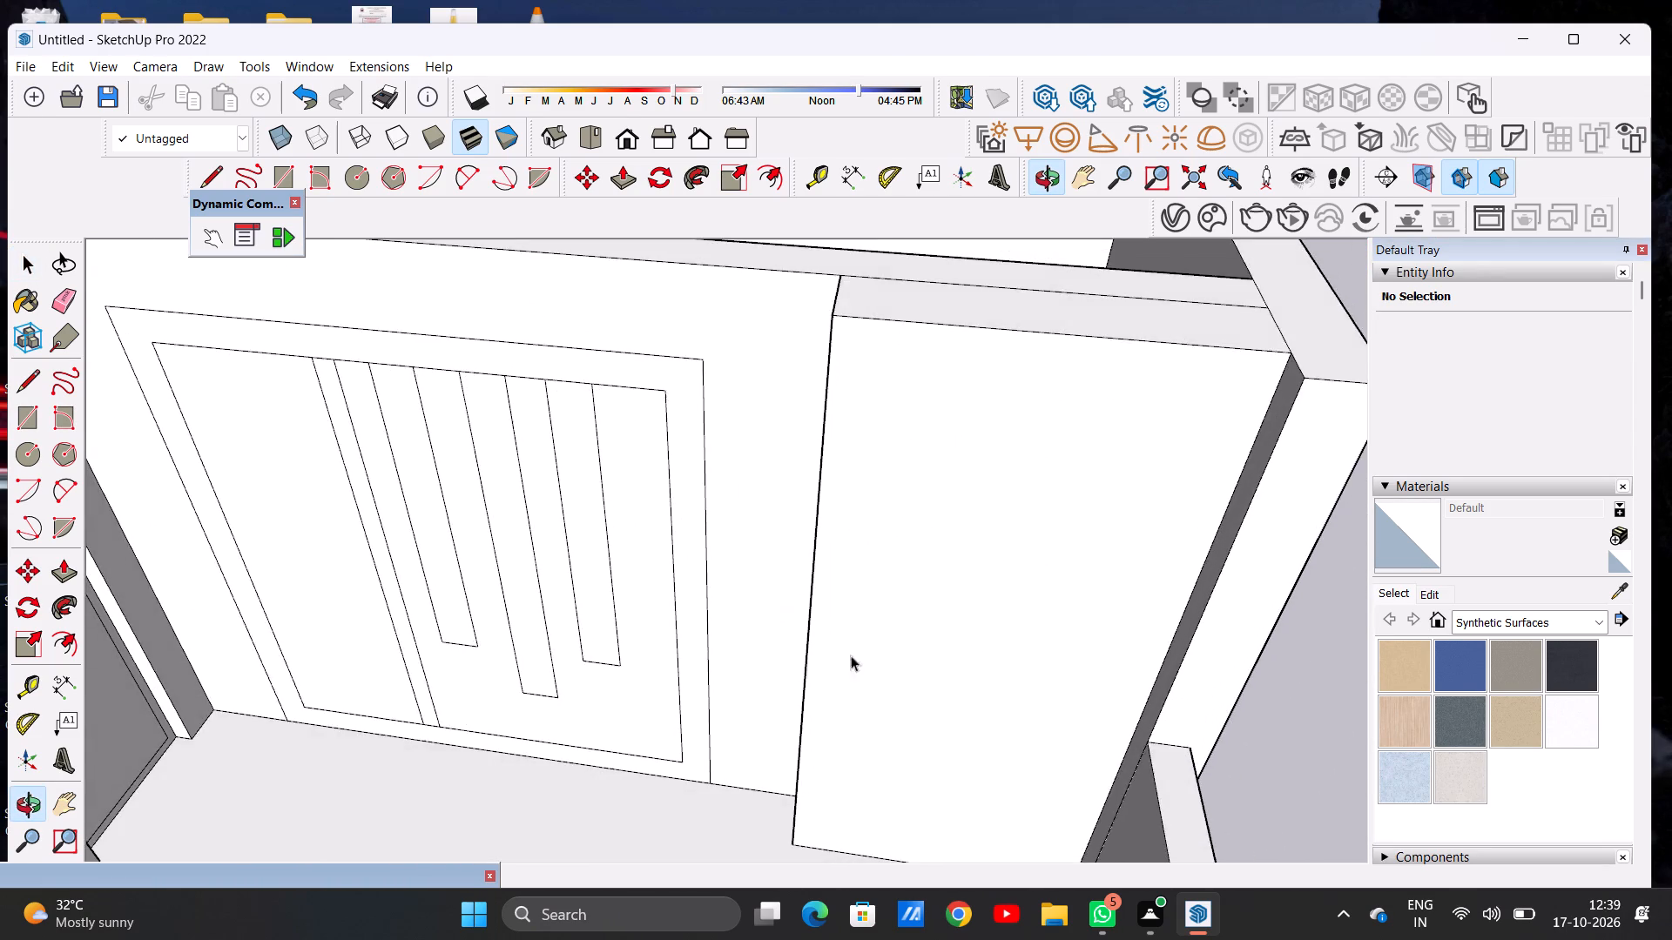
scroll(871, 659, down, 17)
scroll(859, 723, up, 7)
middle_drag(929, 720, 502, 583)
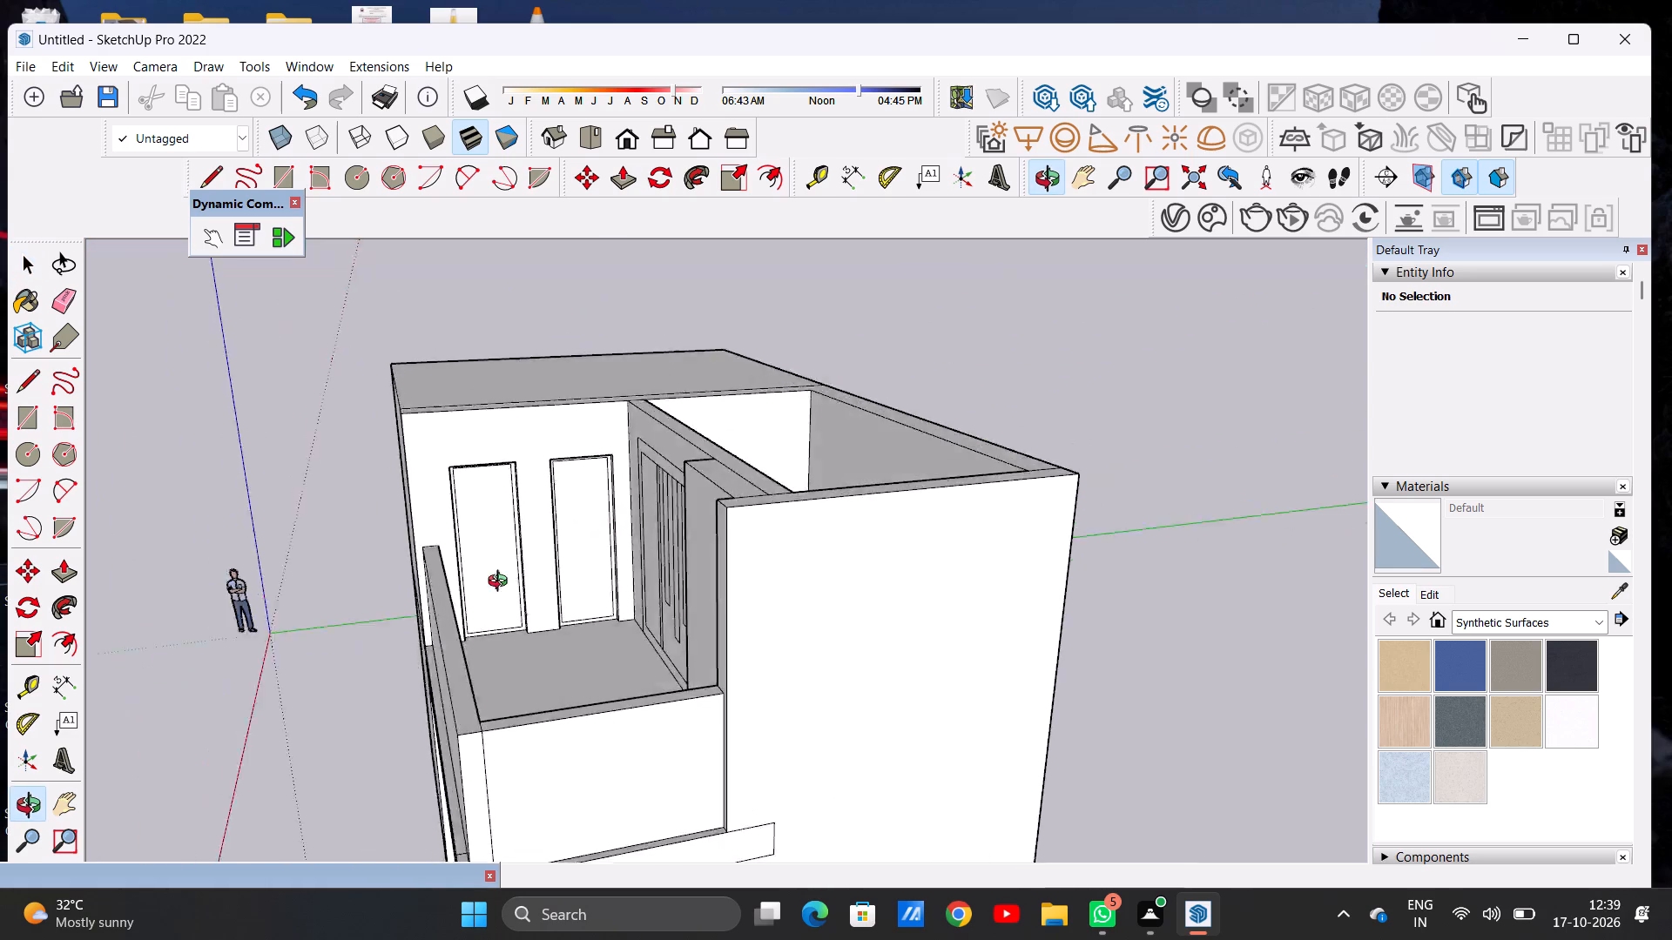
middle_drag(502, 583, 497, 621)
scroll(472, 417, up, 11)
middle_drag(537, 615, 651, 507)
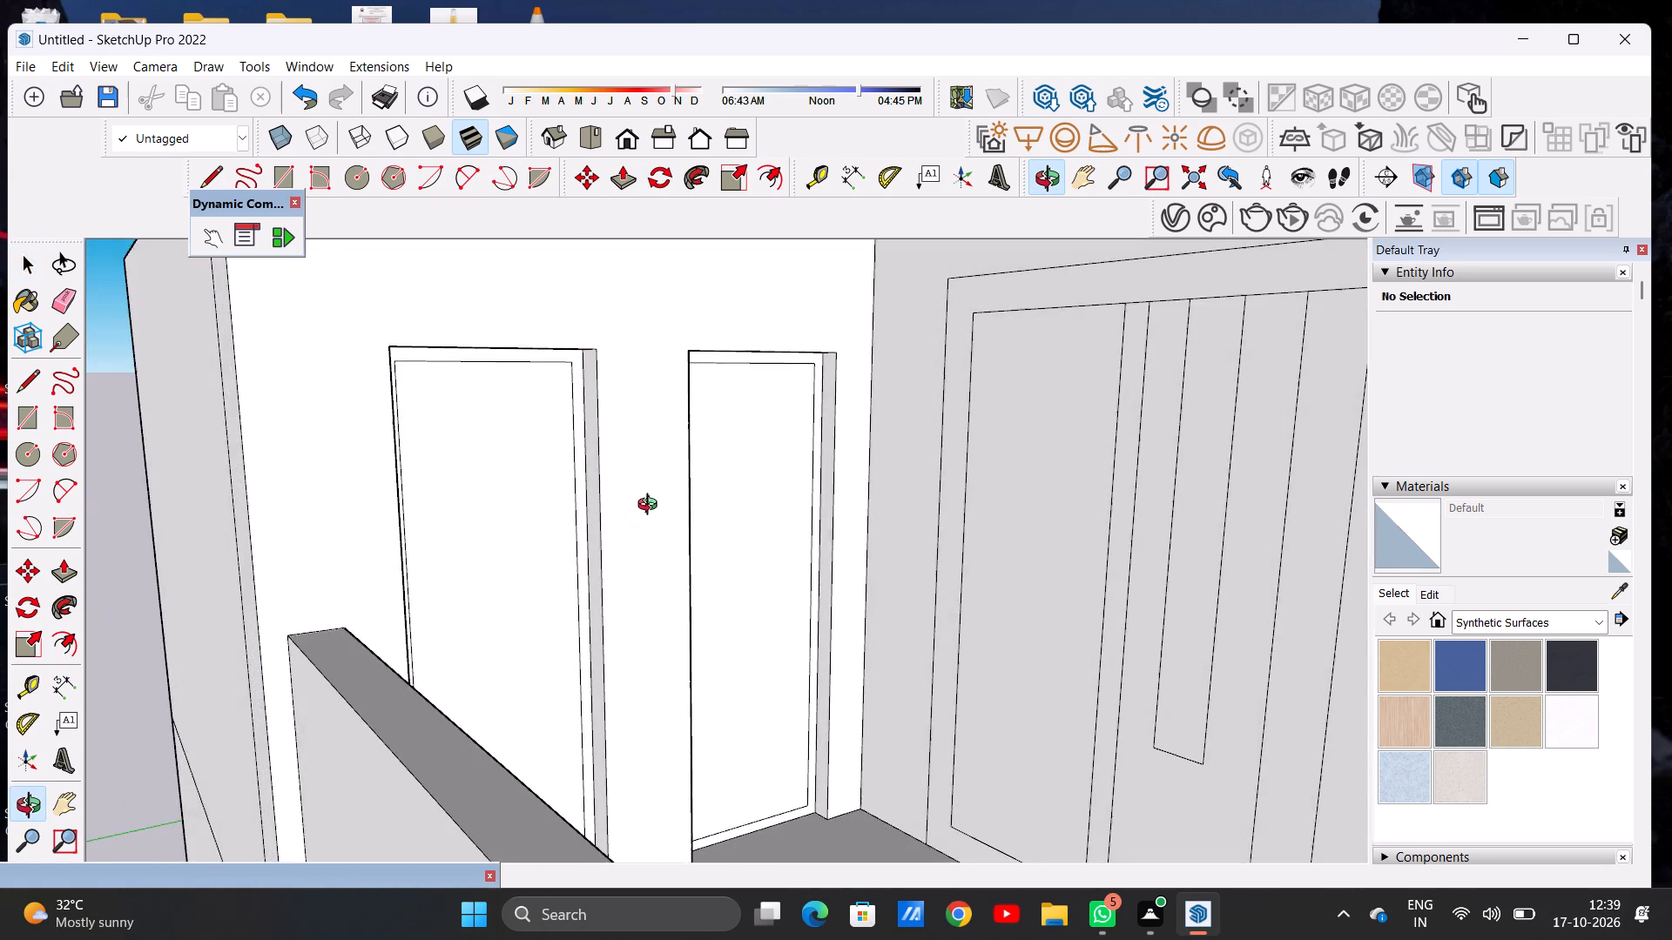
middle_drag(651, 507, 559, 594)
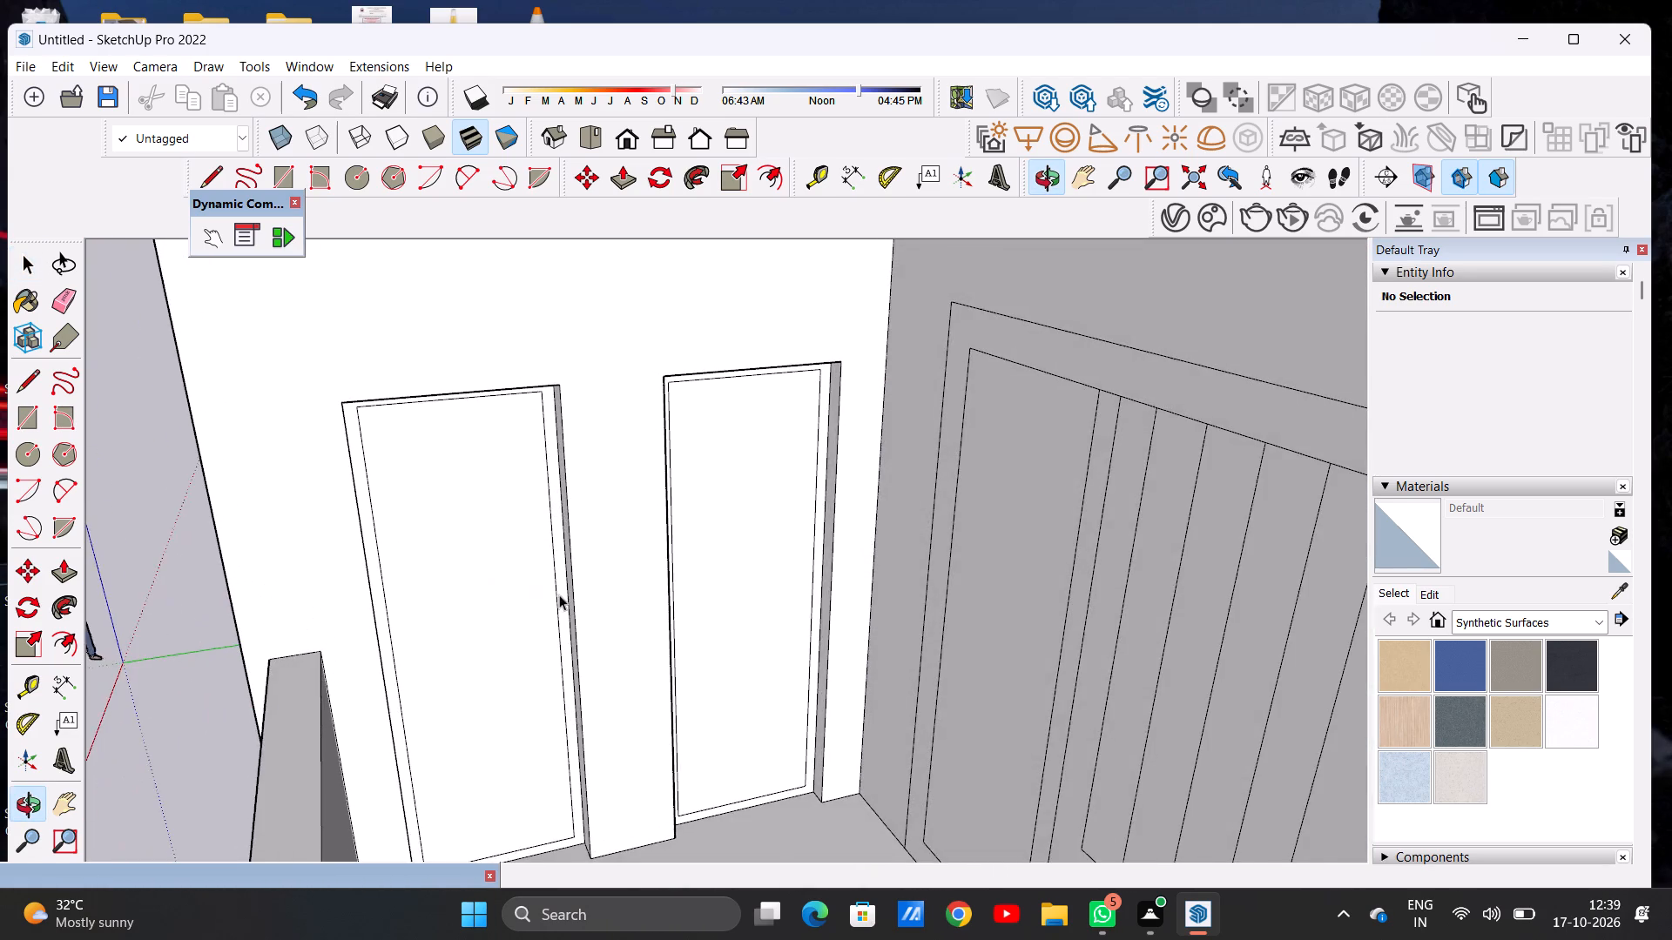
Examine the upper storey from the front and above, including the open-topped room behind the balcony's back wall.
scroll(622, 628, down, 20)
middle_drag(621, 646, 846, 577)
scroll(729, 628, up, 4)
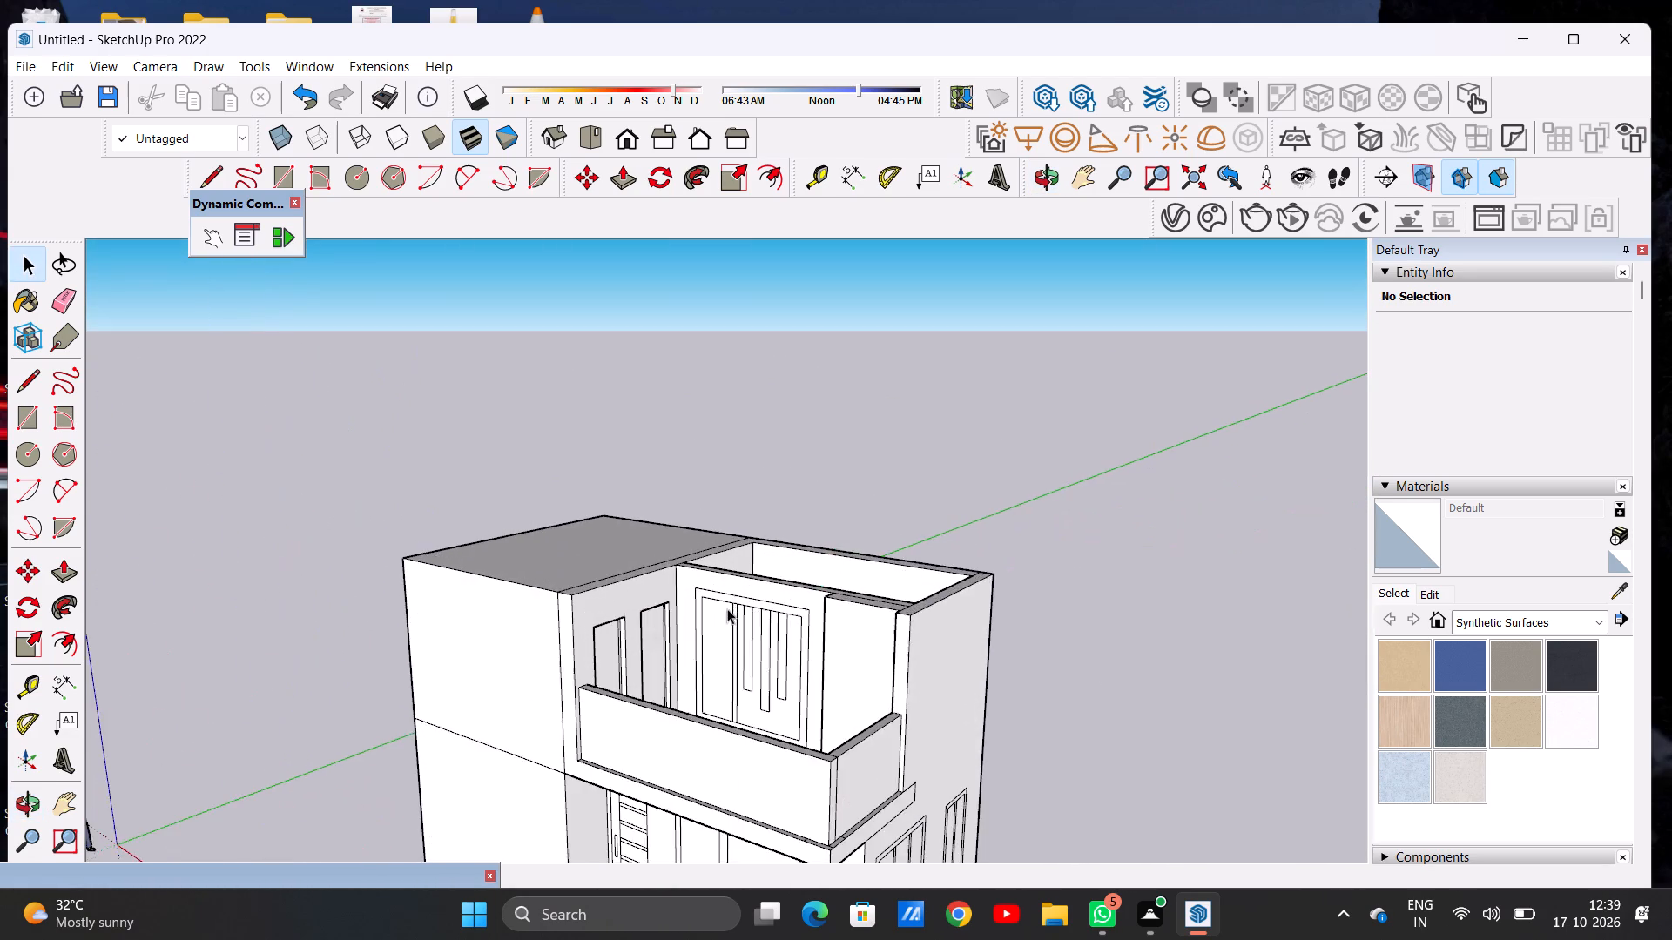
scroll(727, 608, up, 8)
middle_drag(536, 598, 807, 608)
scroll(631, 643, down, 4)
scroll(631, 643, up, 1)
scroll(631, 643, down, 4)
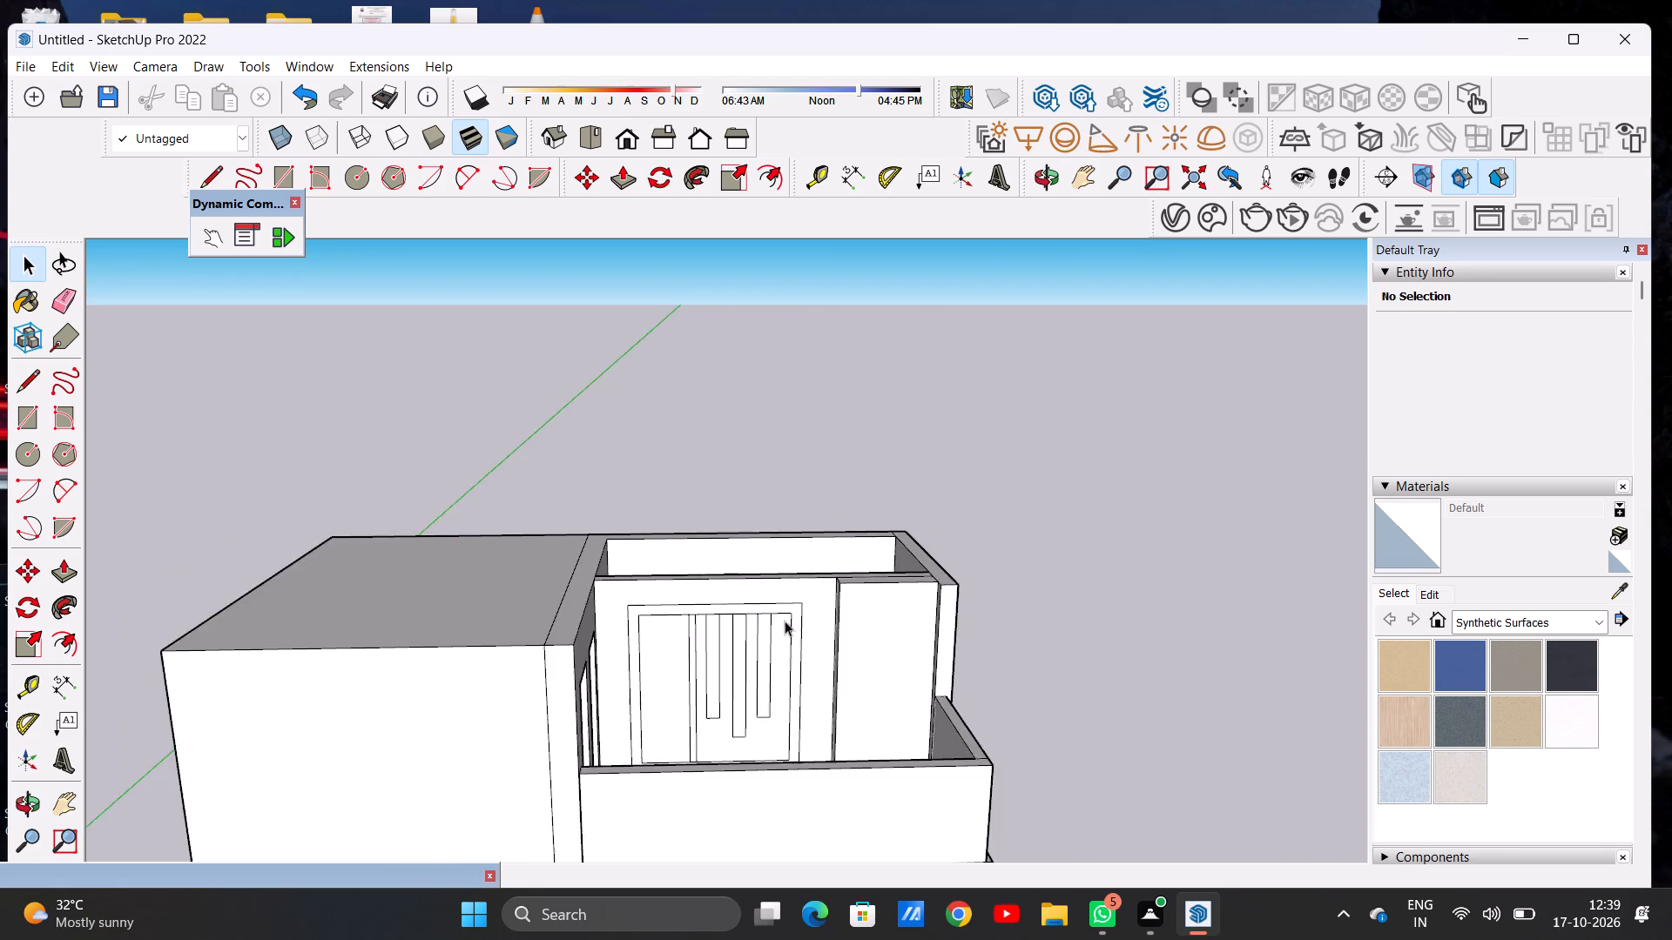
scroll(785, 621, up, 6)
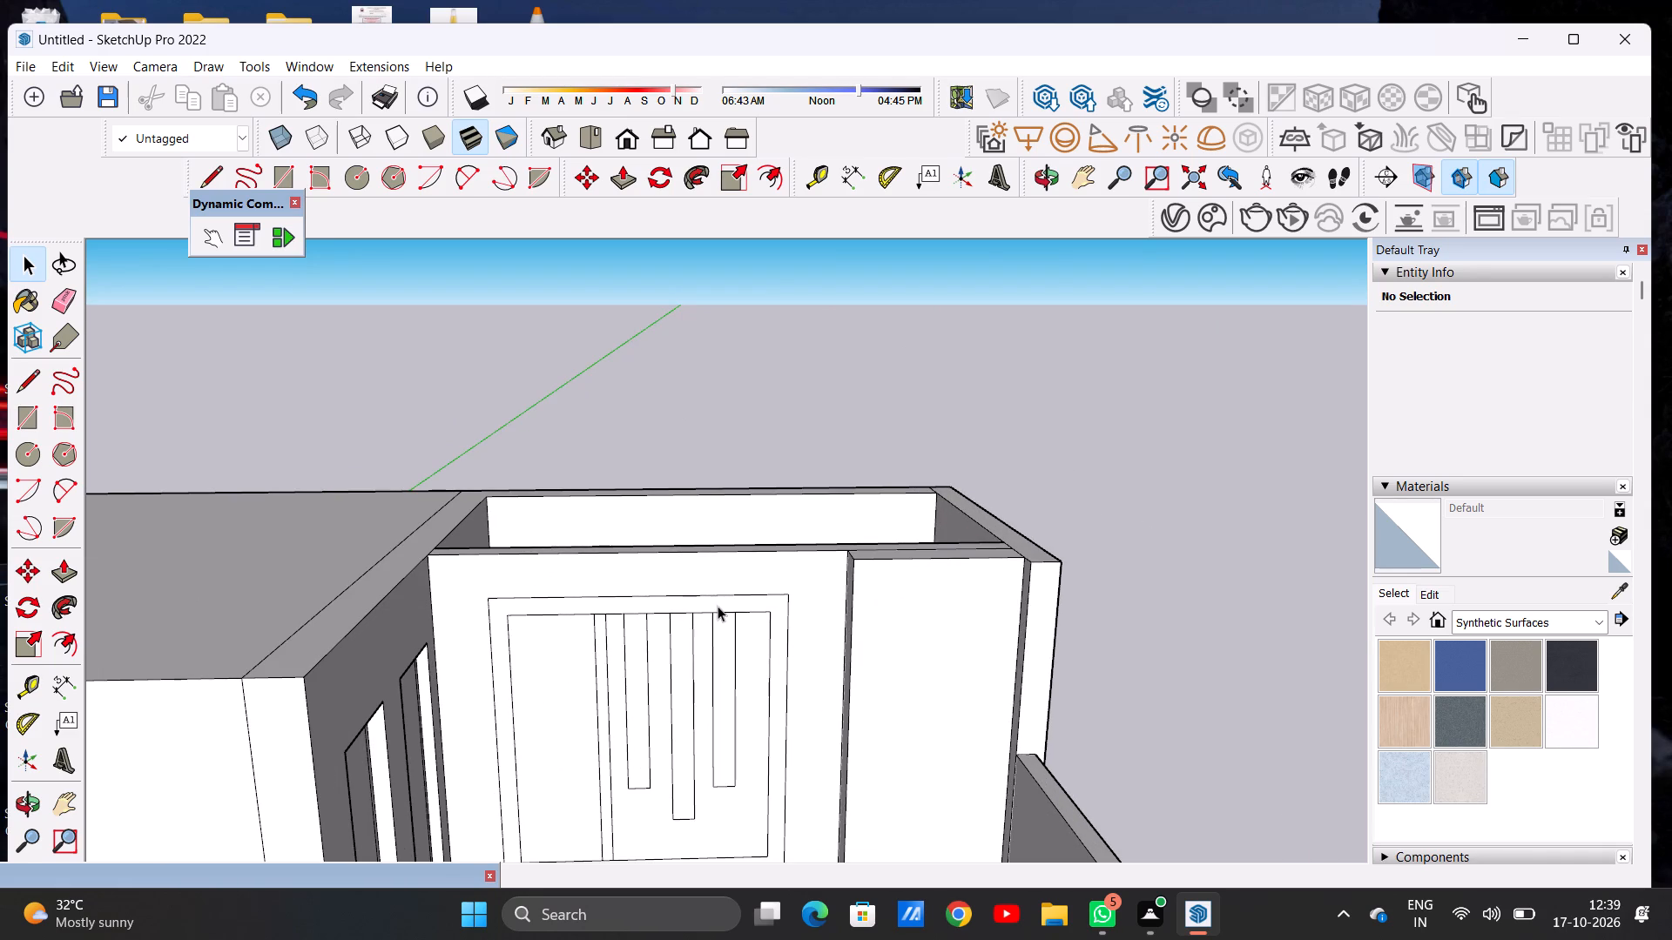
scroll(752, 635, up, 5)
middle_drag(558, 652, 558, 655)
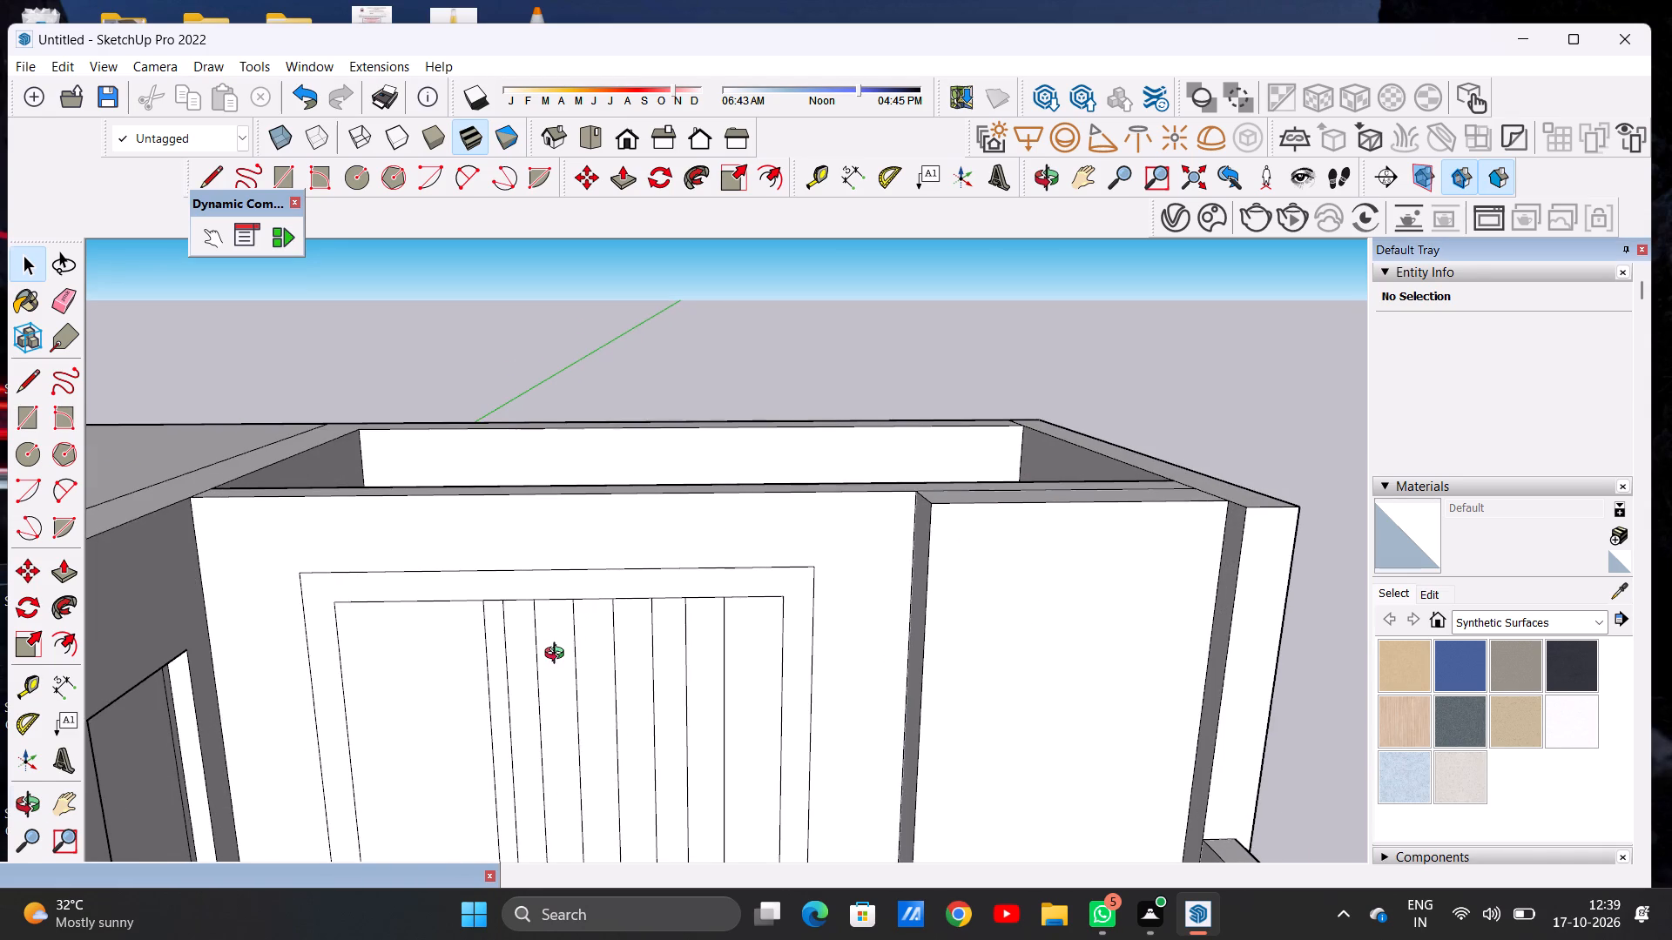
middle_drag(558, 655, 433, 728)
scroll(839, 574, down, 20)
scroll(827, 582, up, 4)
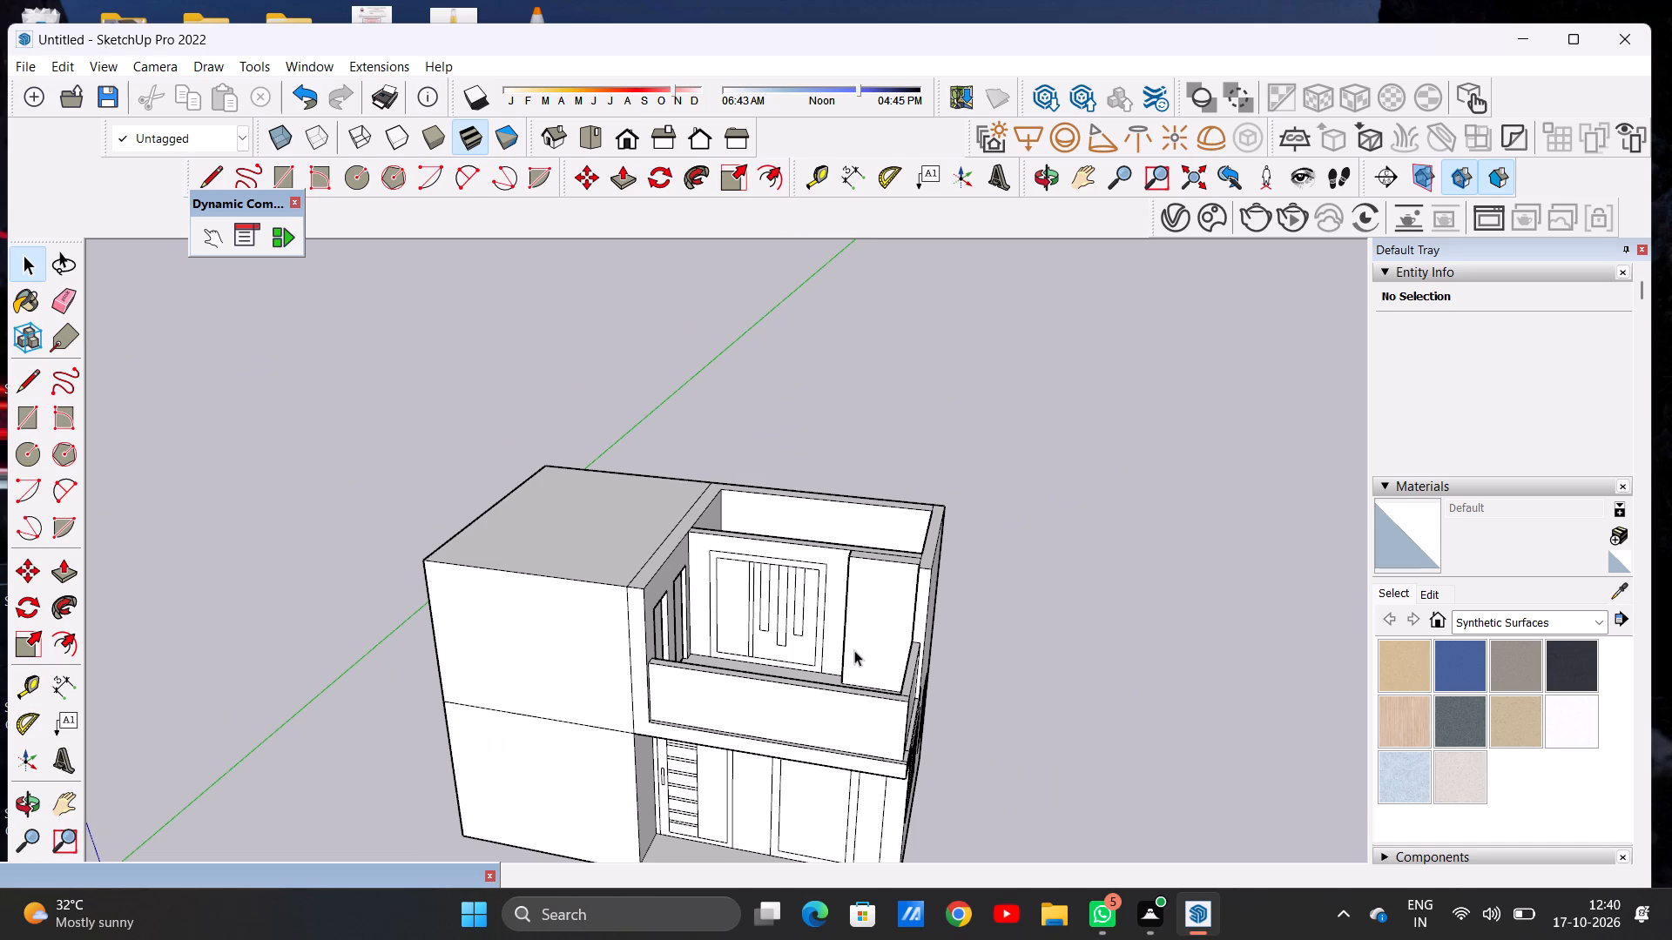
scroll(825, 650, down, 2)
scroll(821, 620, up, 2)
middle_drag(486, 570, 703, 539)
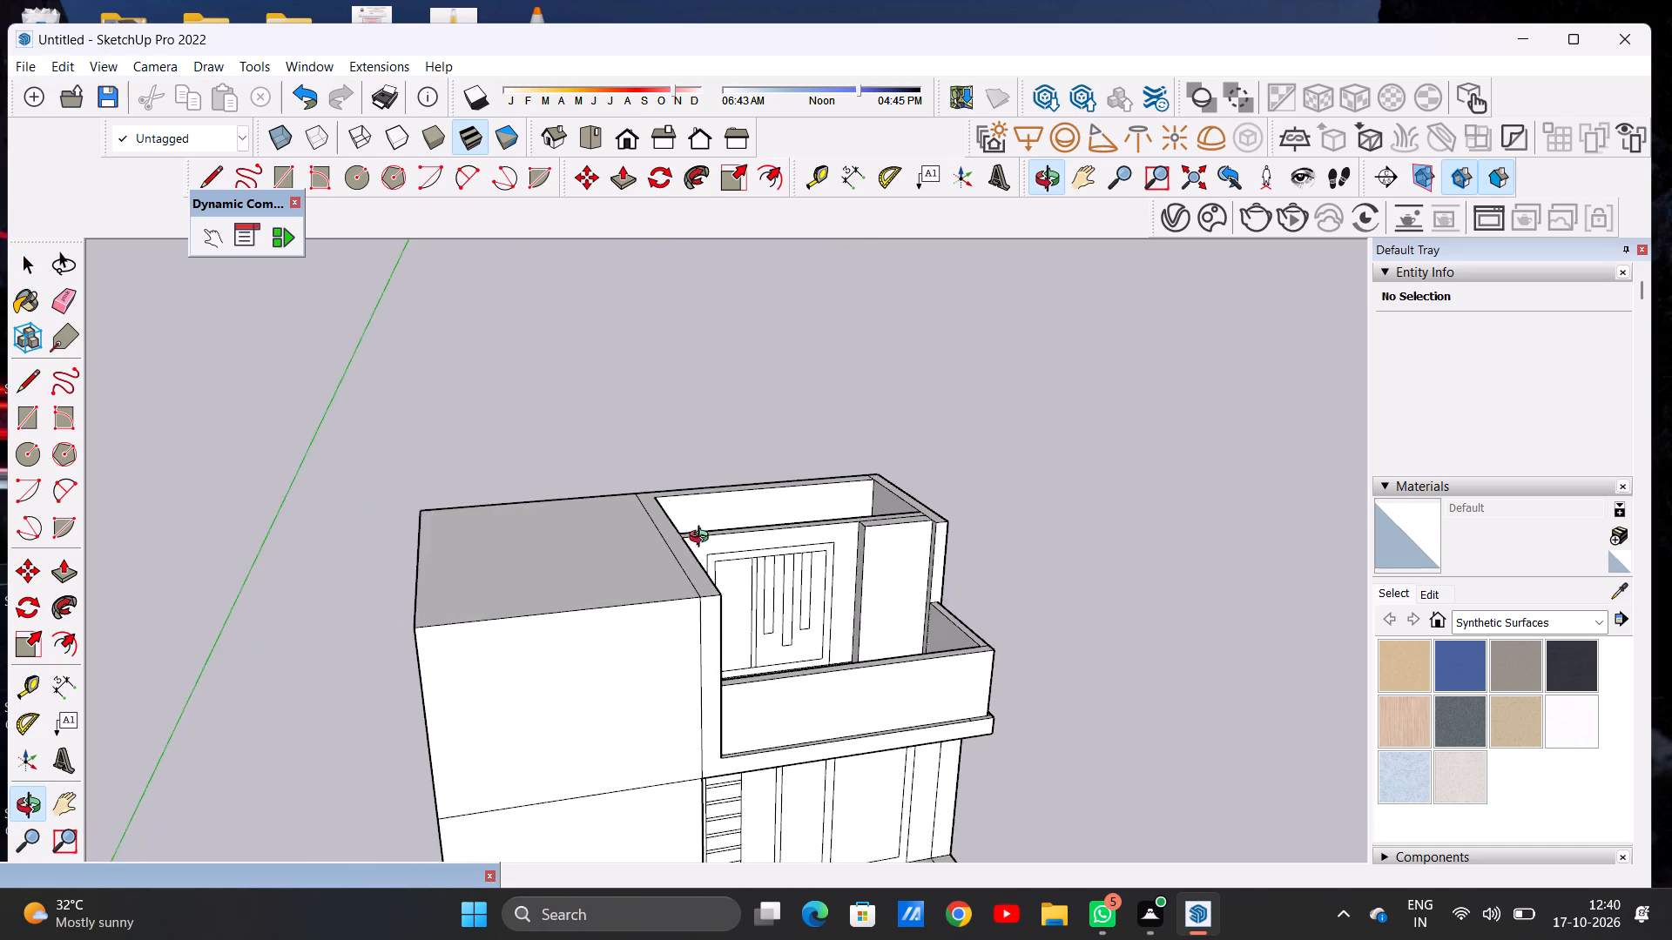
middle_drag(703, 539, 598, 566)
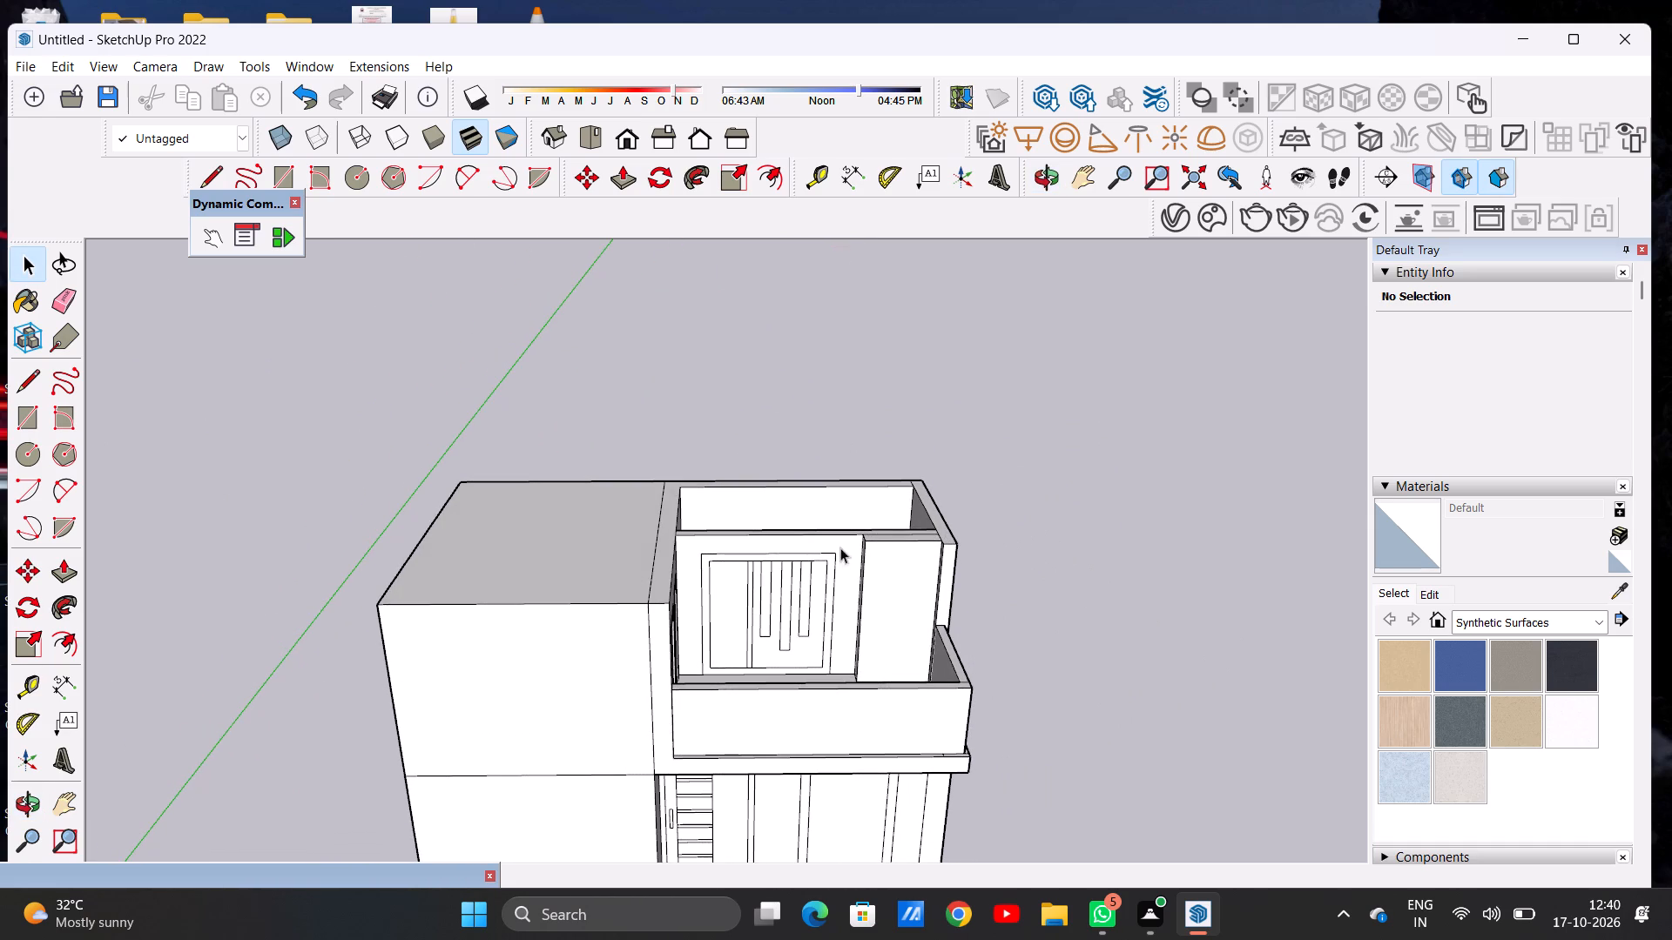
middle_drag(819, 554, 728, 737)
scroll(778, 588, down, 5)
scroll(827, 589, up, 3)
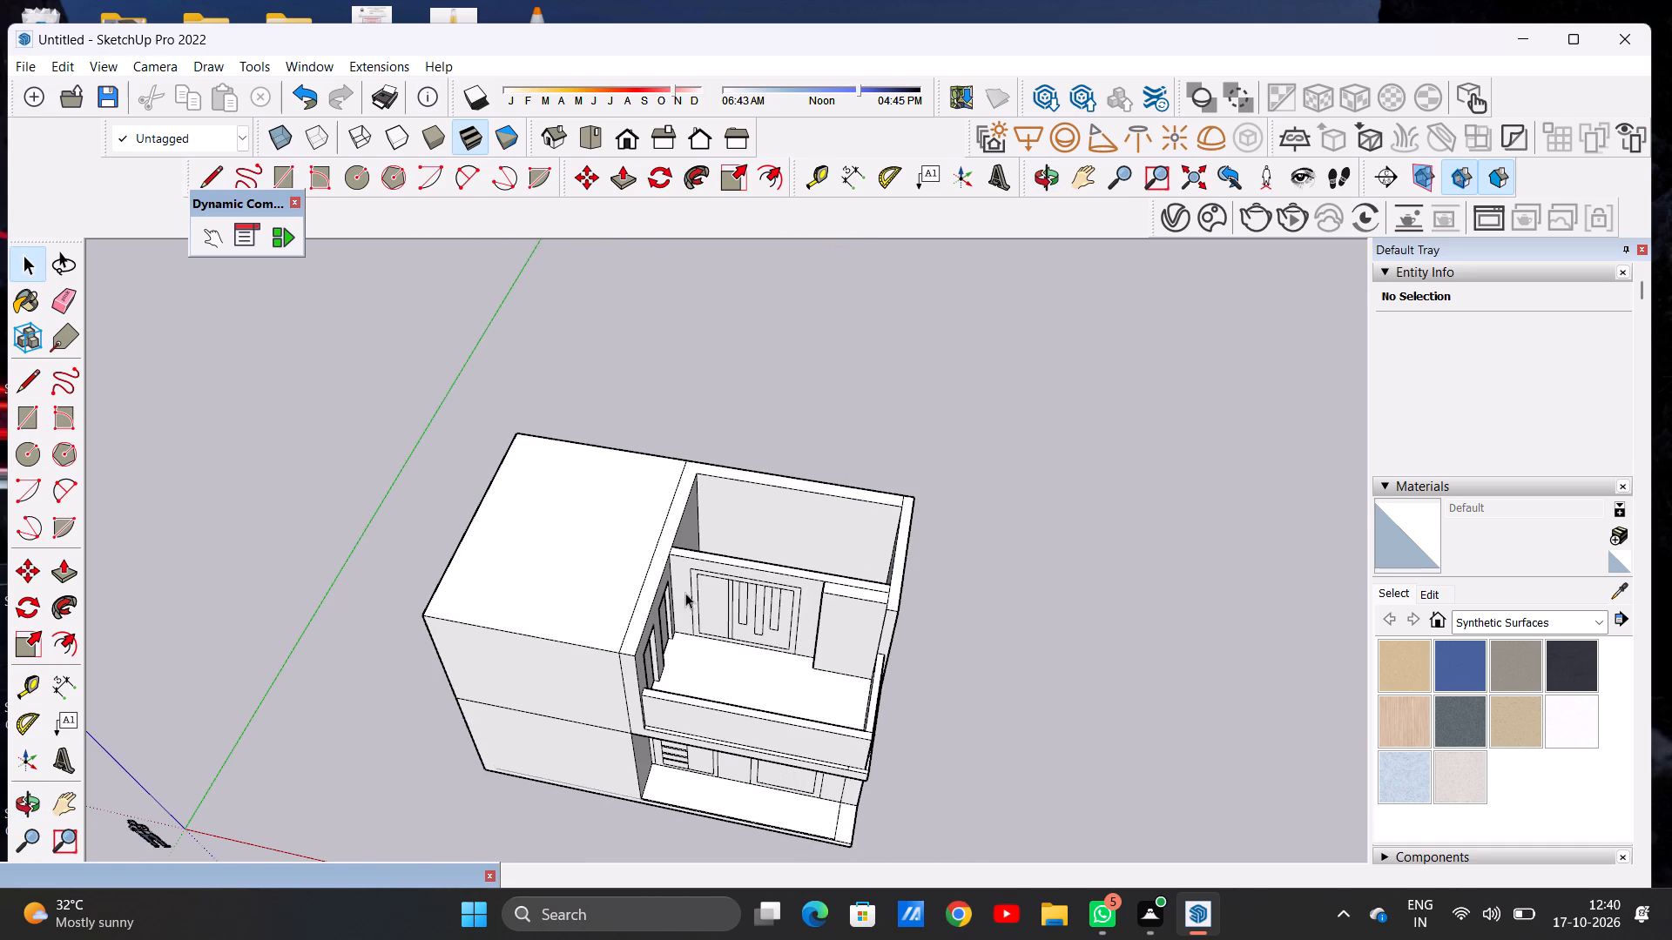
Move the floor face of the open-topped room behind the balcony, with its edges, up to the walls' top inner corner.
scroll(687, 594, up, 5)
middle_drag(570, 596, 678, 489)
middle_drag(970, 487, 836, 685)
scroll(860, 608, down, 8)
middle_drag(859, 599, 908, 763)
scroll(904, 588, up, 6)
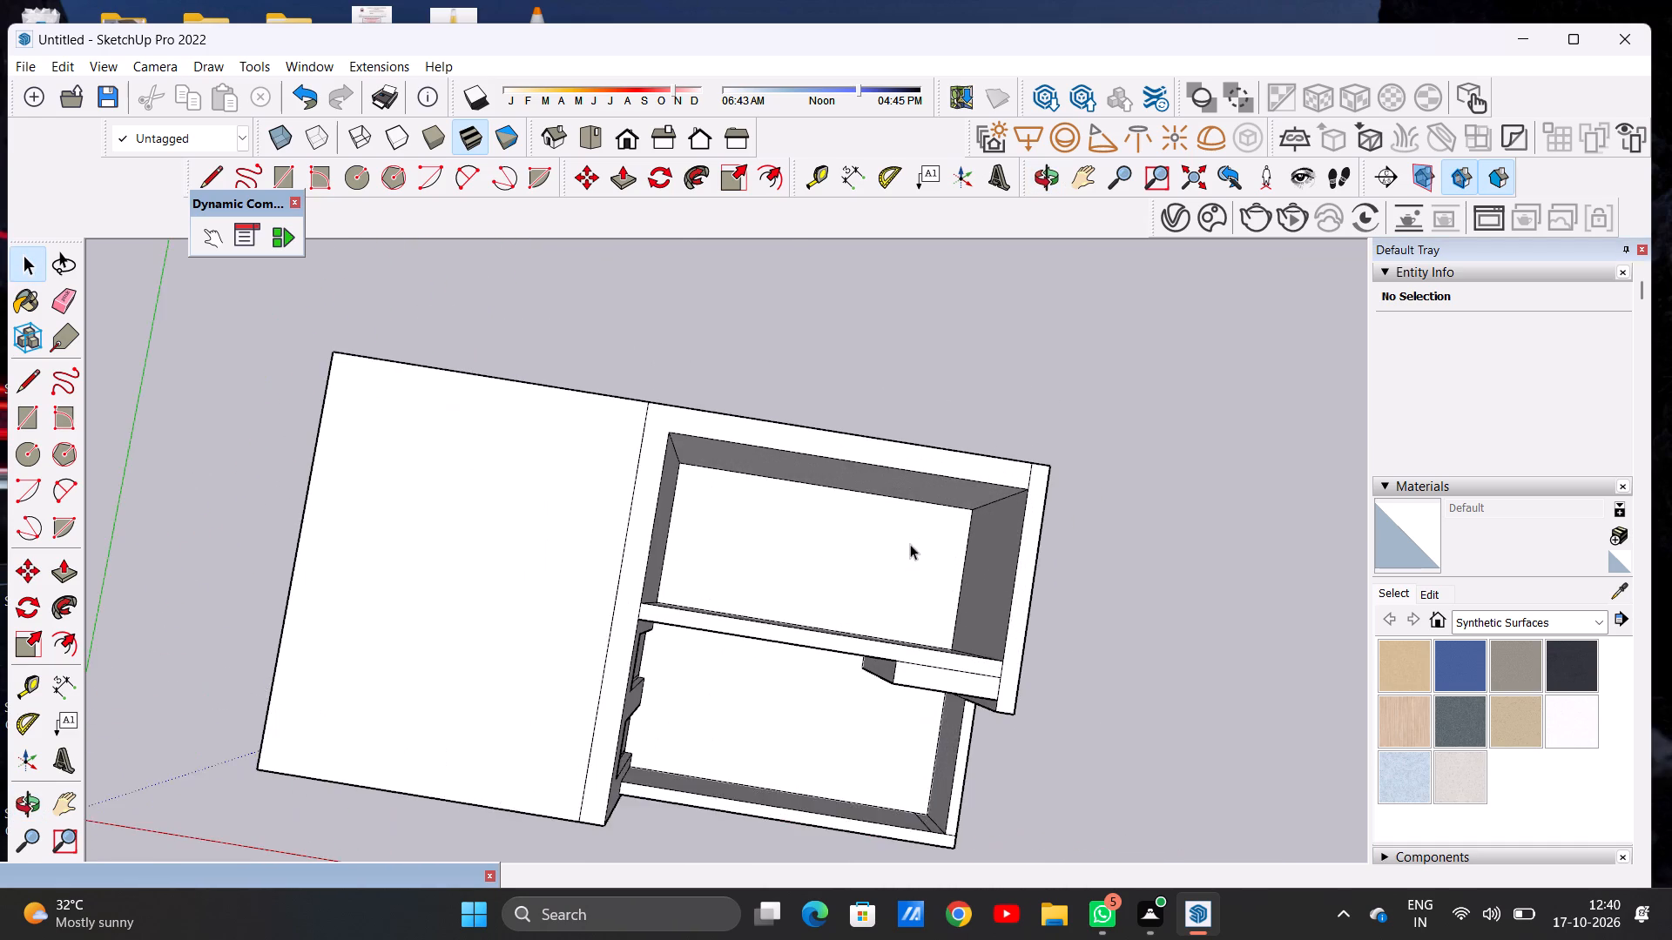
scroll(911, 552, up, 7)
double_click(888, 650)
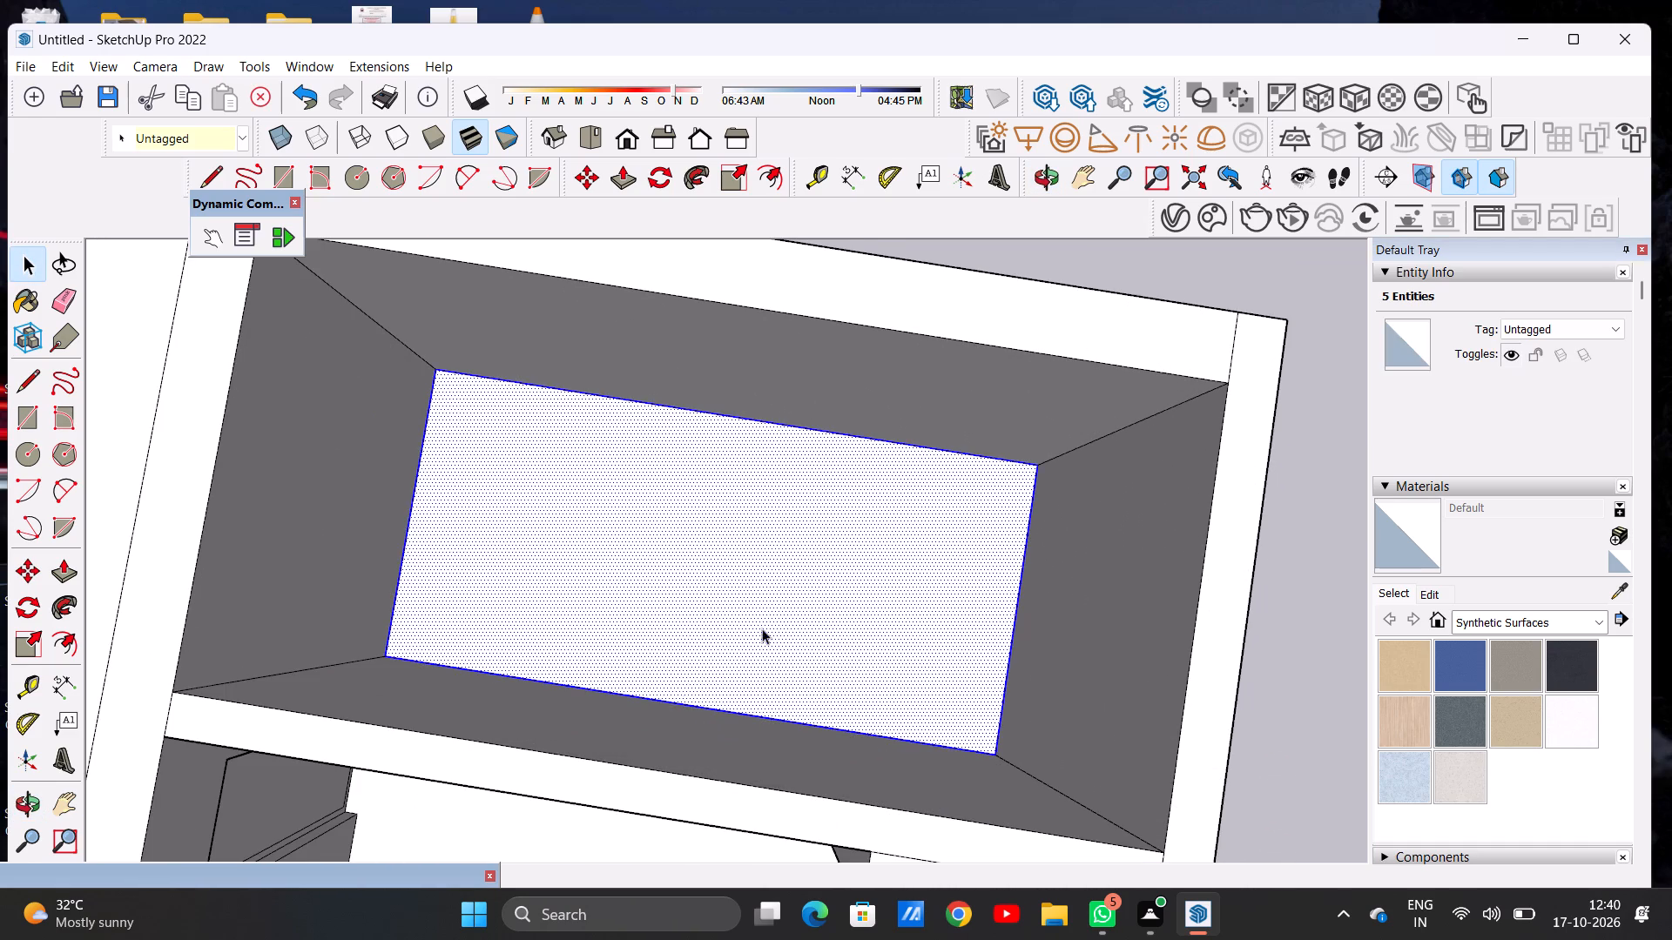
scroll(757, 631, down, 6)
middle_drag(745, 685, 793, 592)
scroll(902, 530, up, 5)
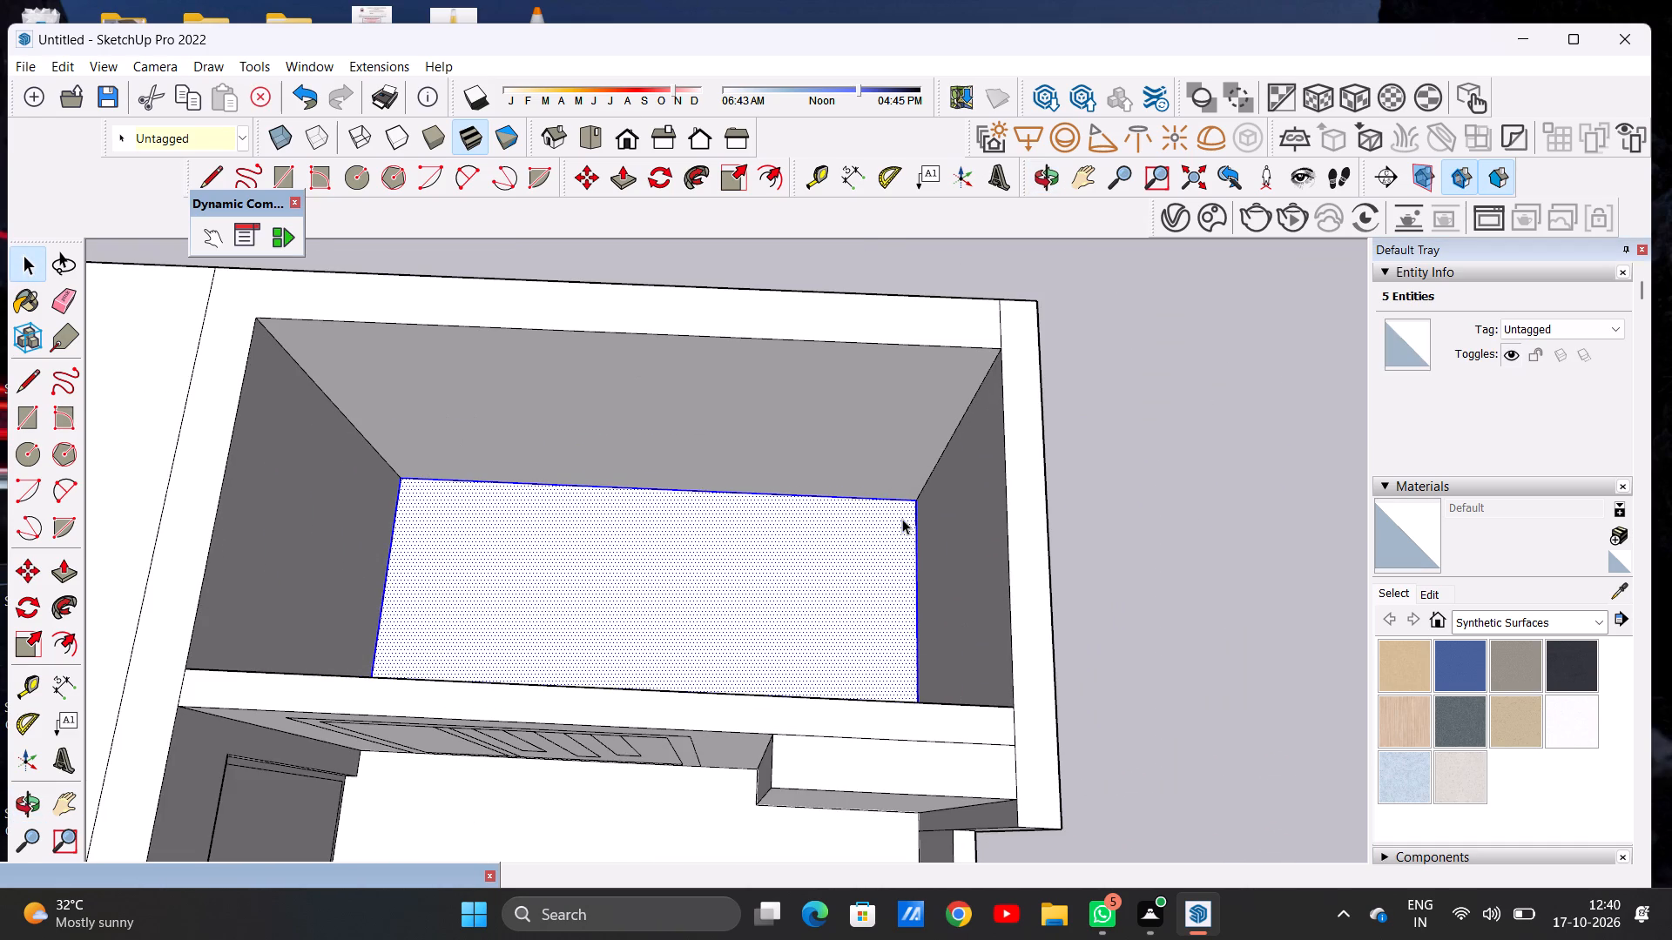
key(m)
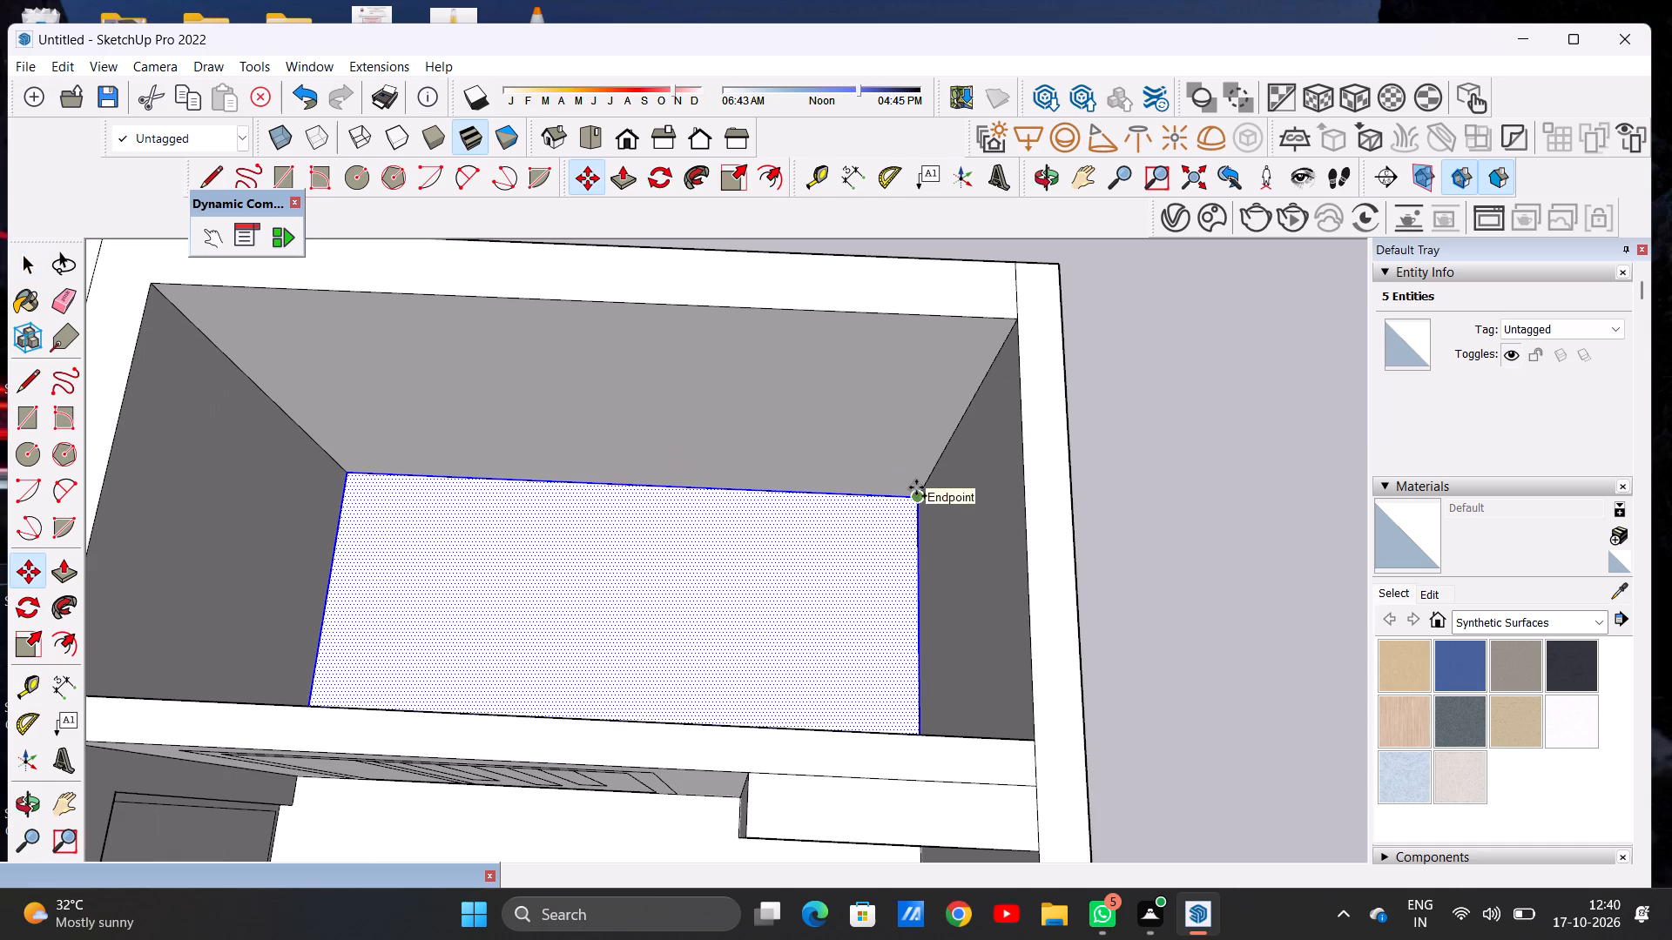
click(916, 487)
click(1025, 319)
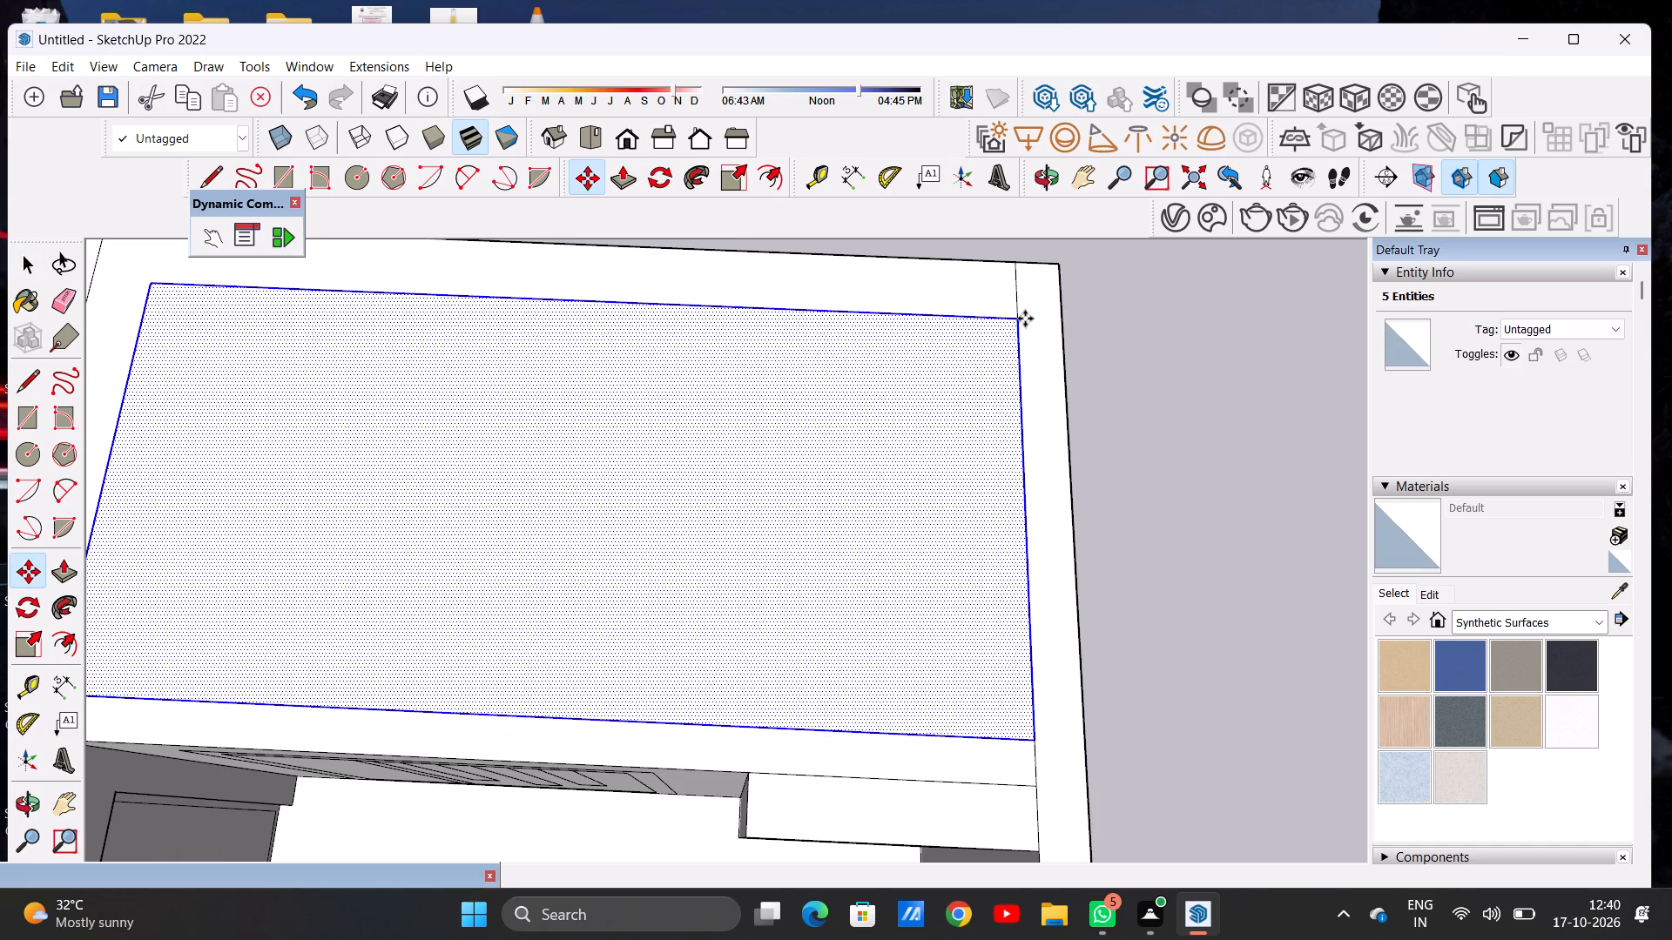
key(space)
click(1125, 413)
Examine the roof over the rear room, the balcony and the house's front and side from several angles.
scroll(844, 432, down, 16)
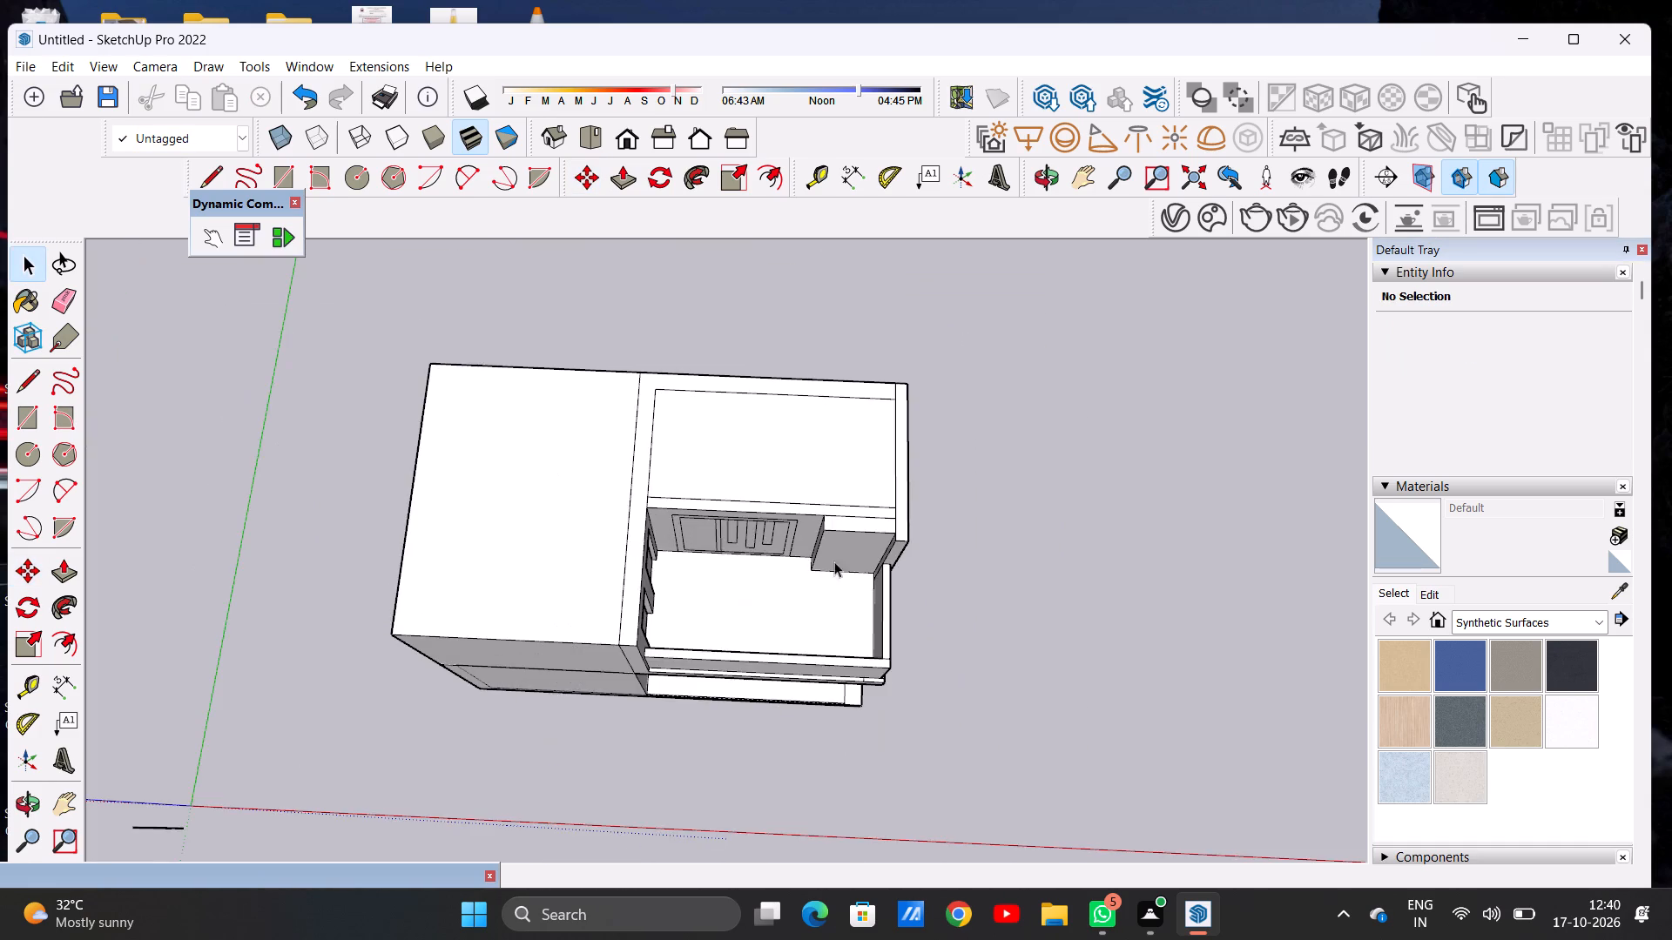
middle_drag(801, 602, 792, 318)
scroll(774, 463, up, 5)
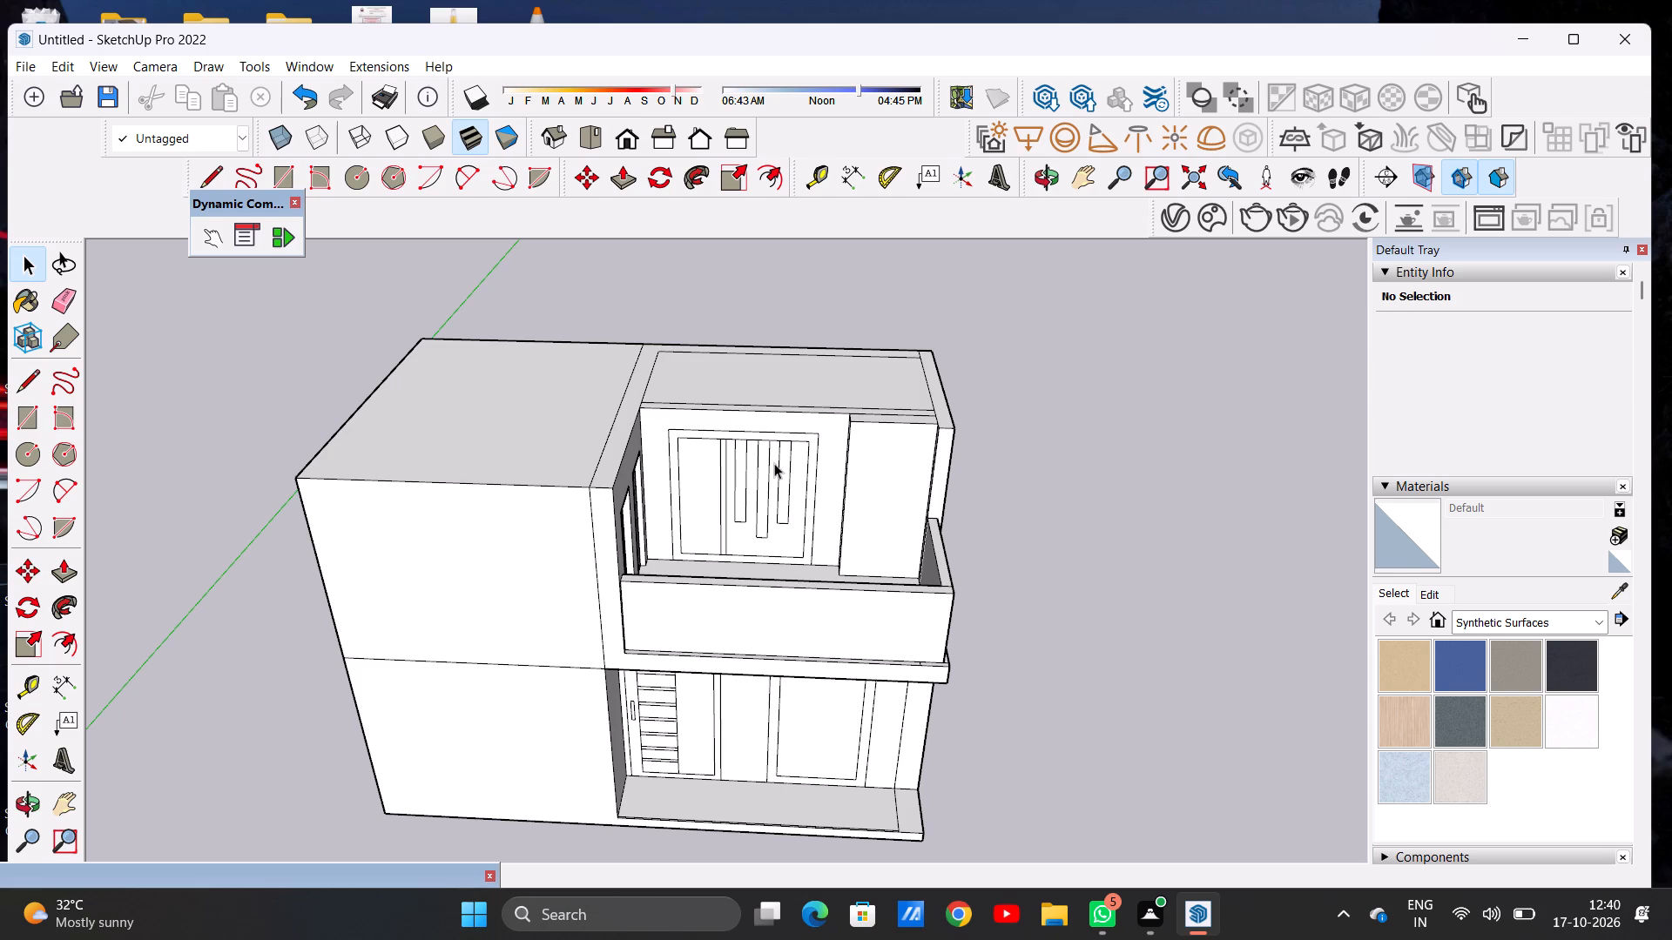
scroll(839, 536, down, 5)
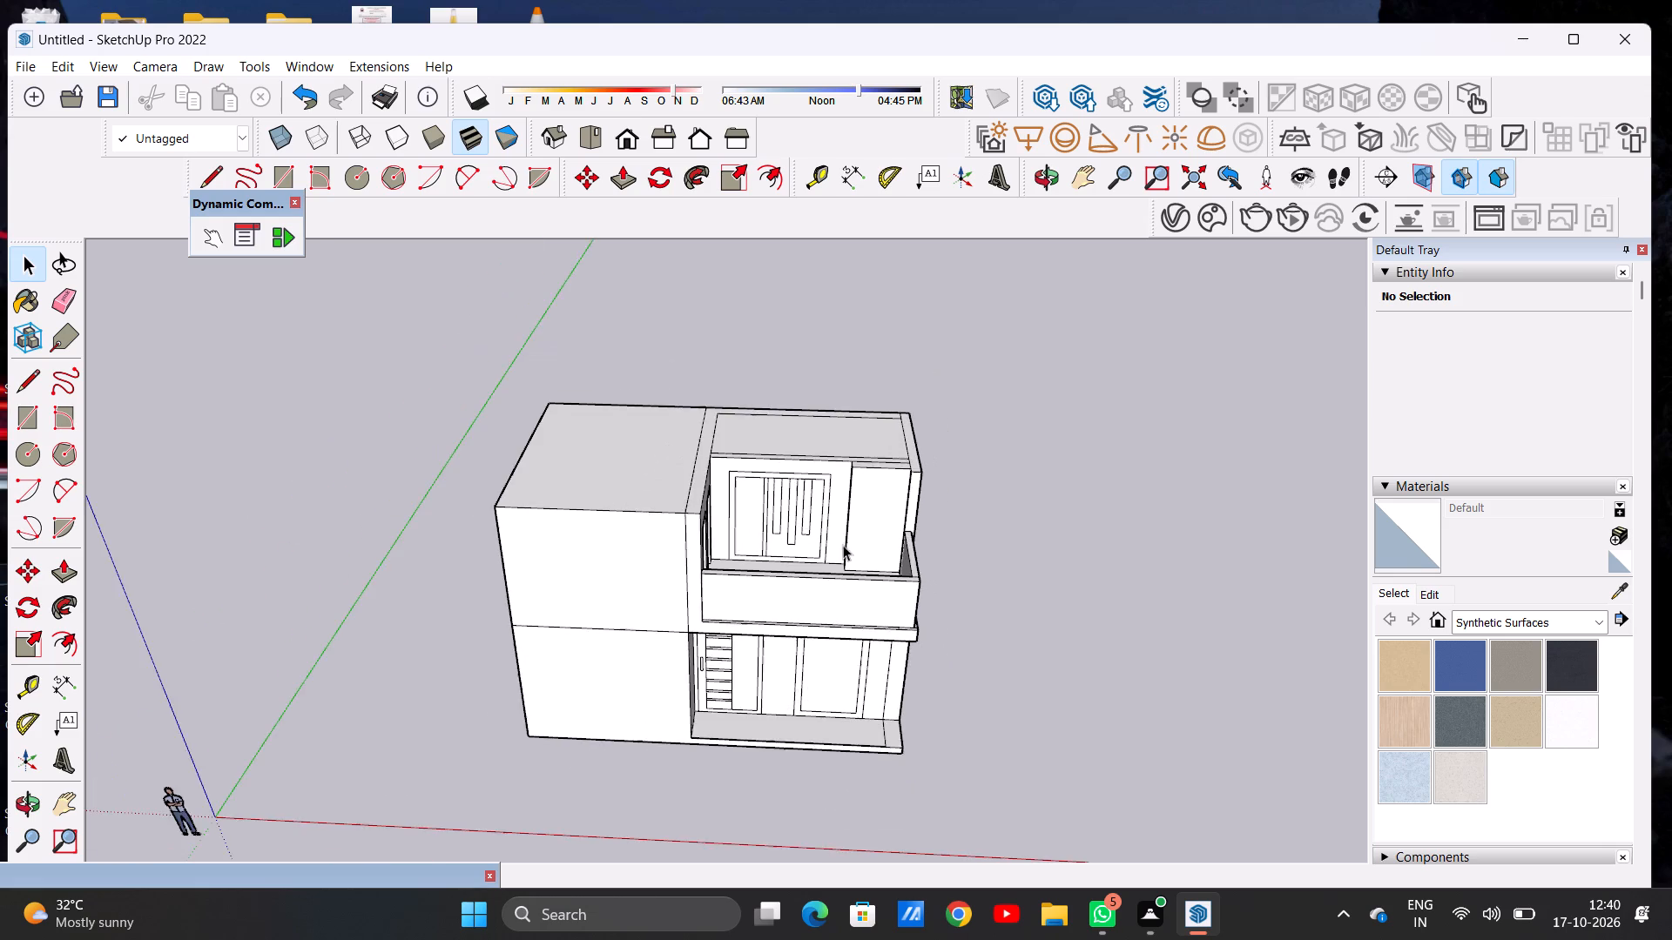
scroll(771, 527, up, 5)
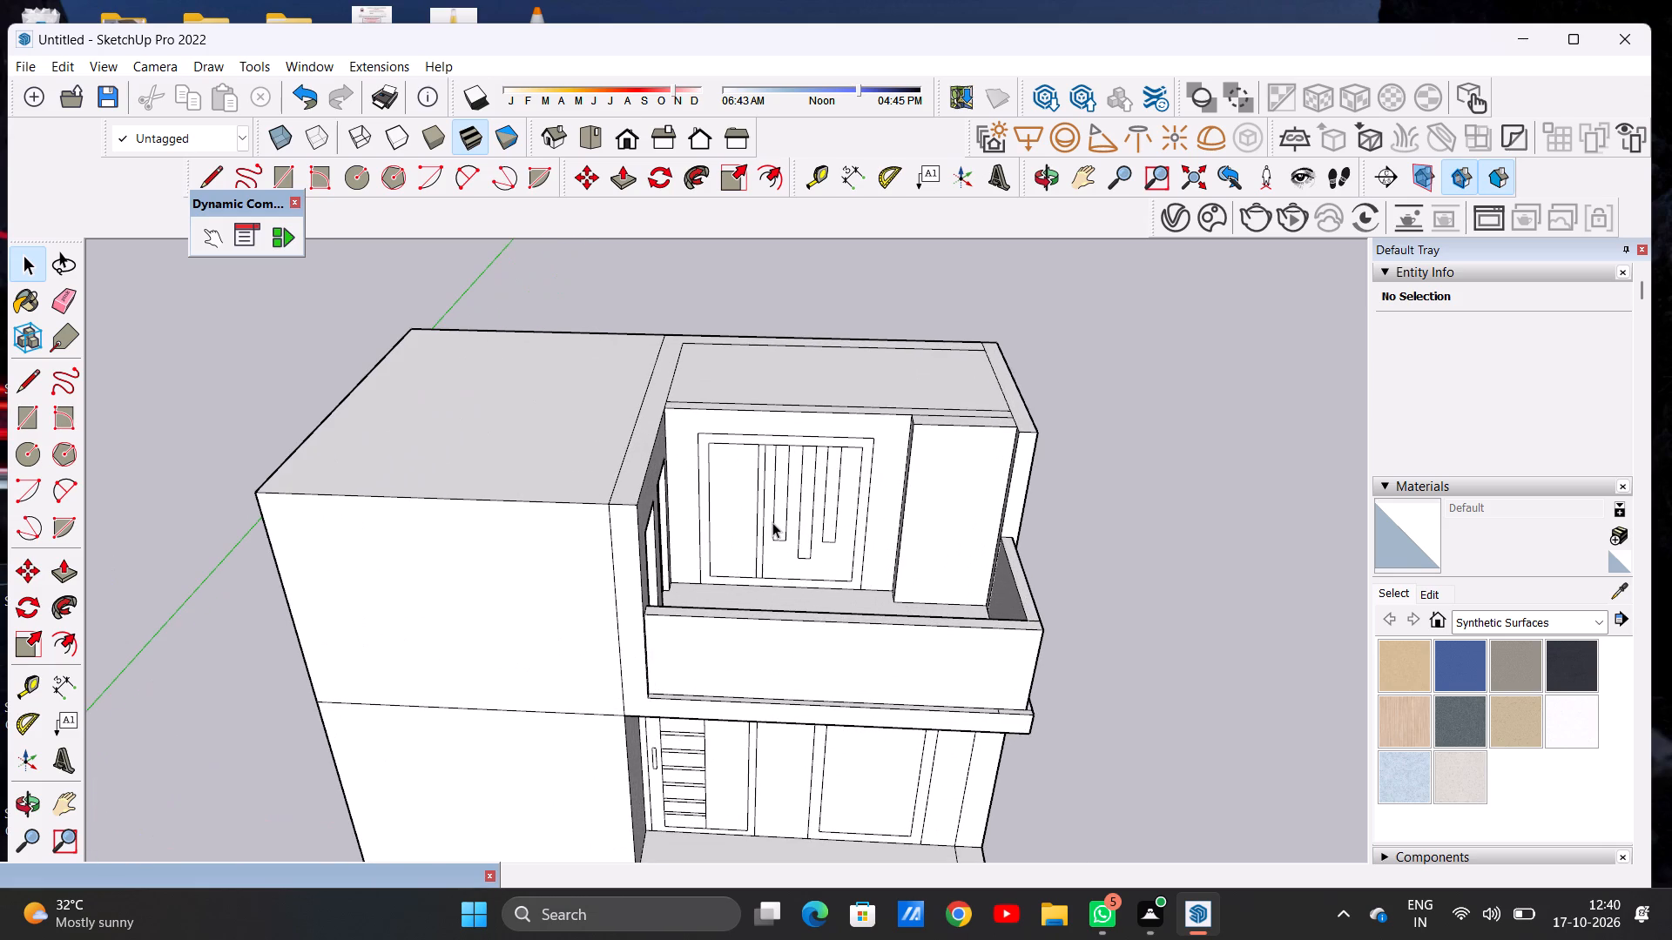
scroll(813, 508, up, 5)
scroll(765, 533, down, 9)
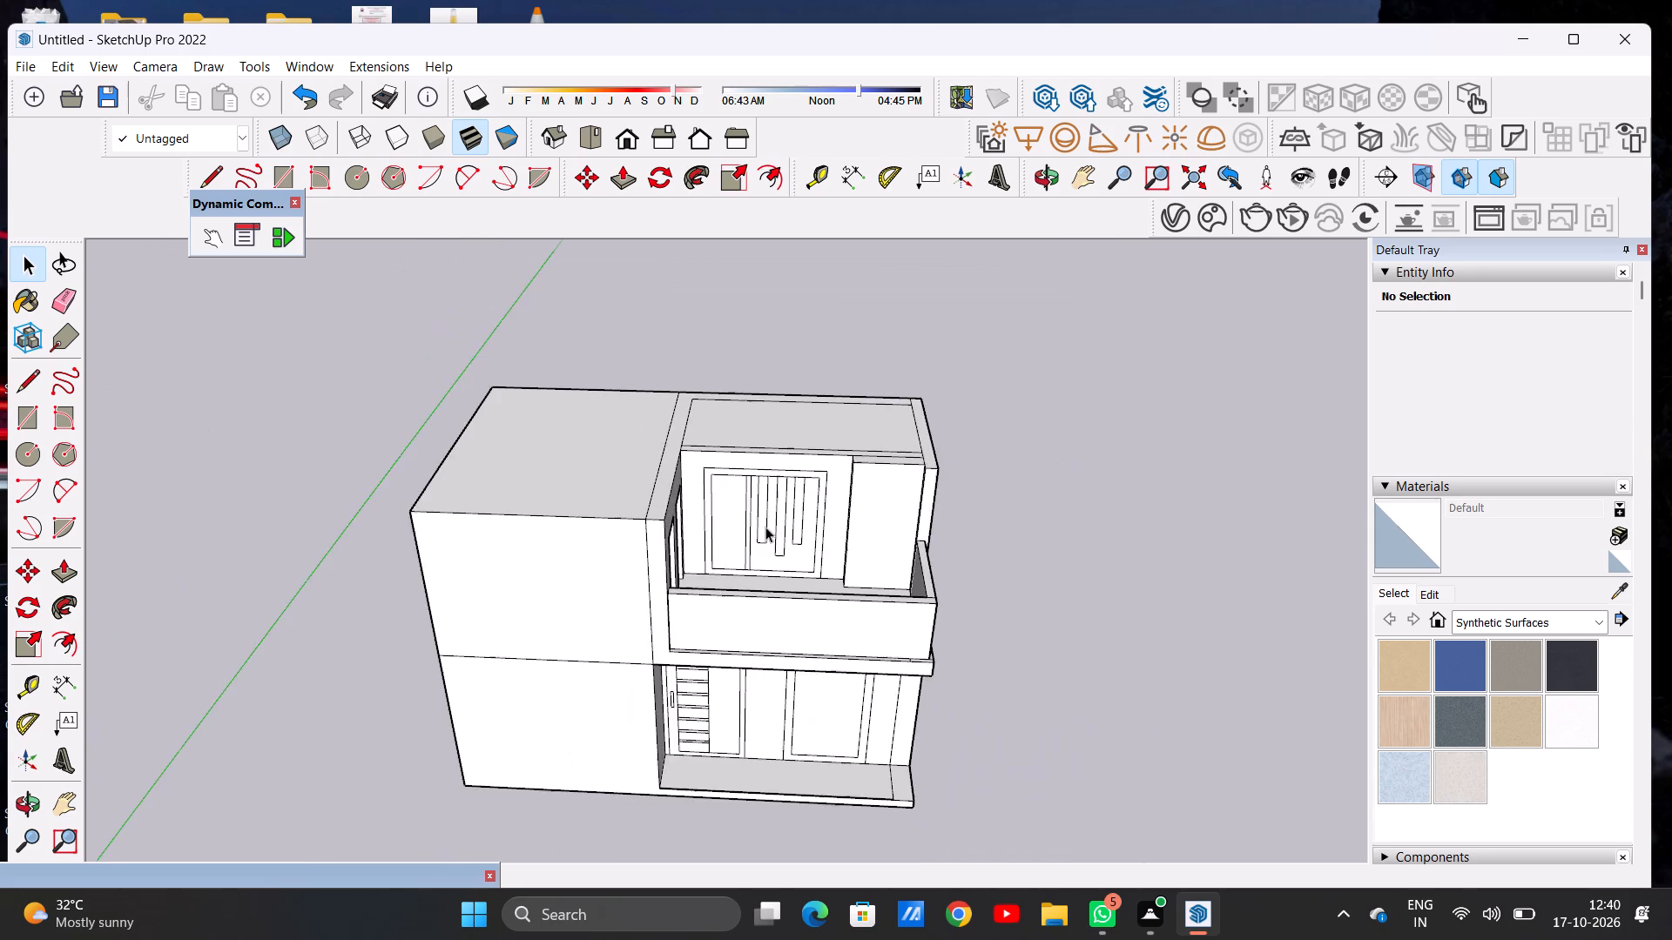
scroll(763, 568, down, 1)
scroll(763, 568, up, 4)
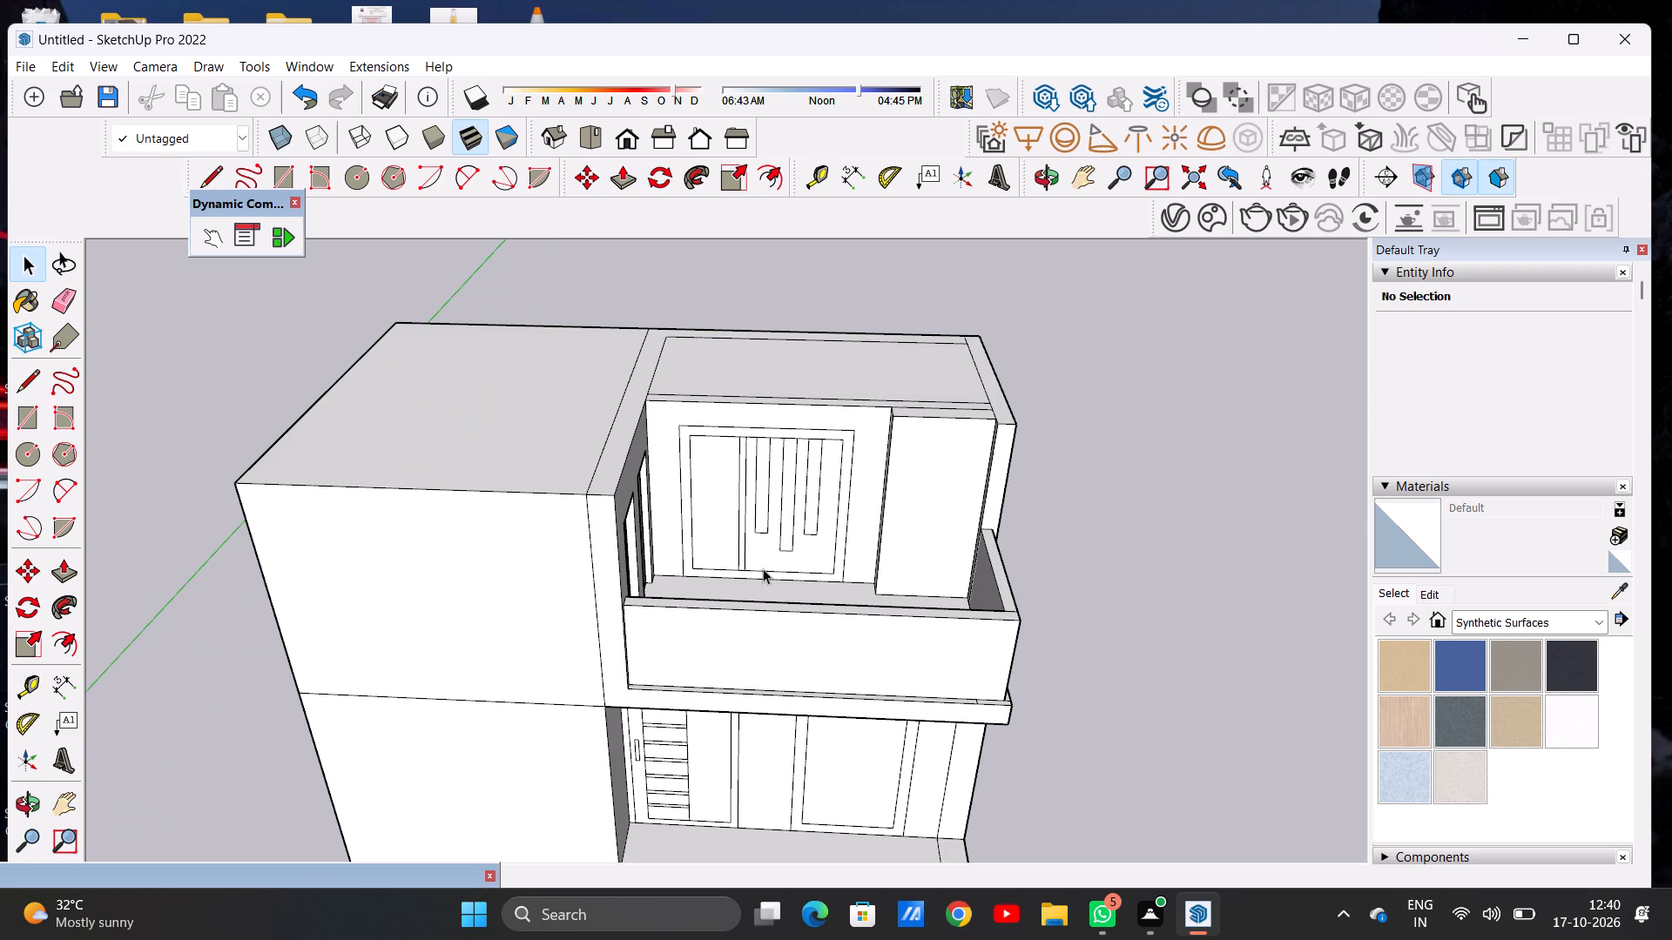
scroll(731, 565, down, 6)
scroll(826, 520, up, 9)
middle_drag(902, 554, 482, 539)
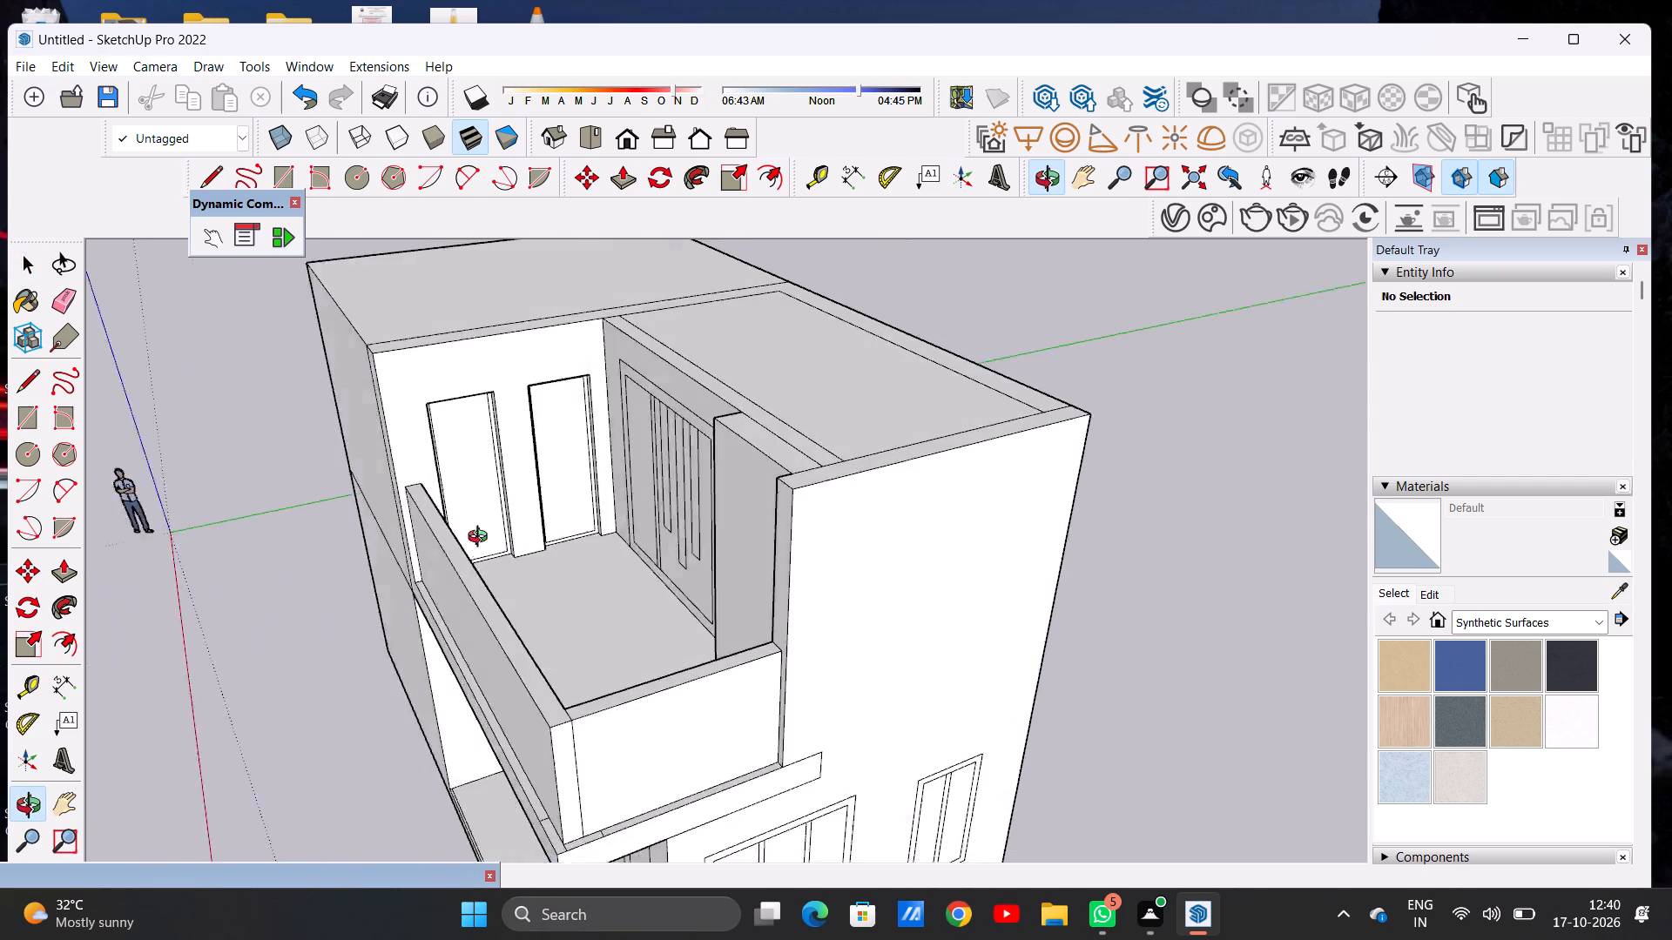
middle_drag(482, 539, 1236, 561)
scroll(893, 507, up, 5)
scroll(664, 616, down, 11)
middle_drag(805, 617, 352, 507)
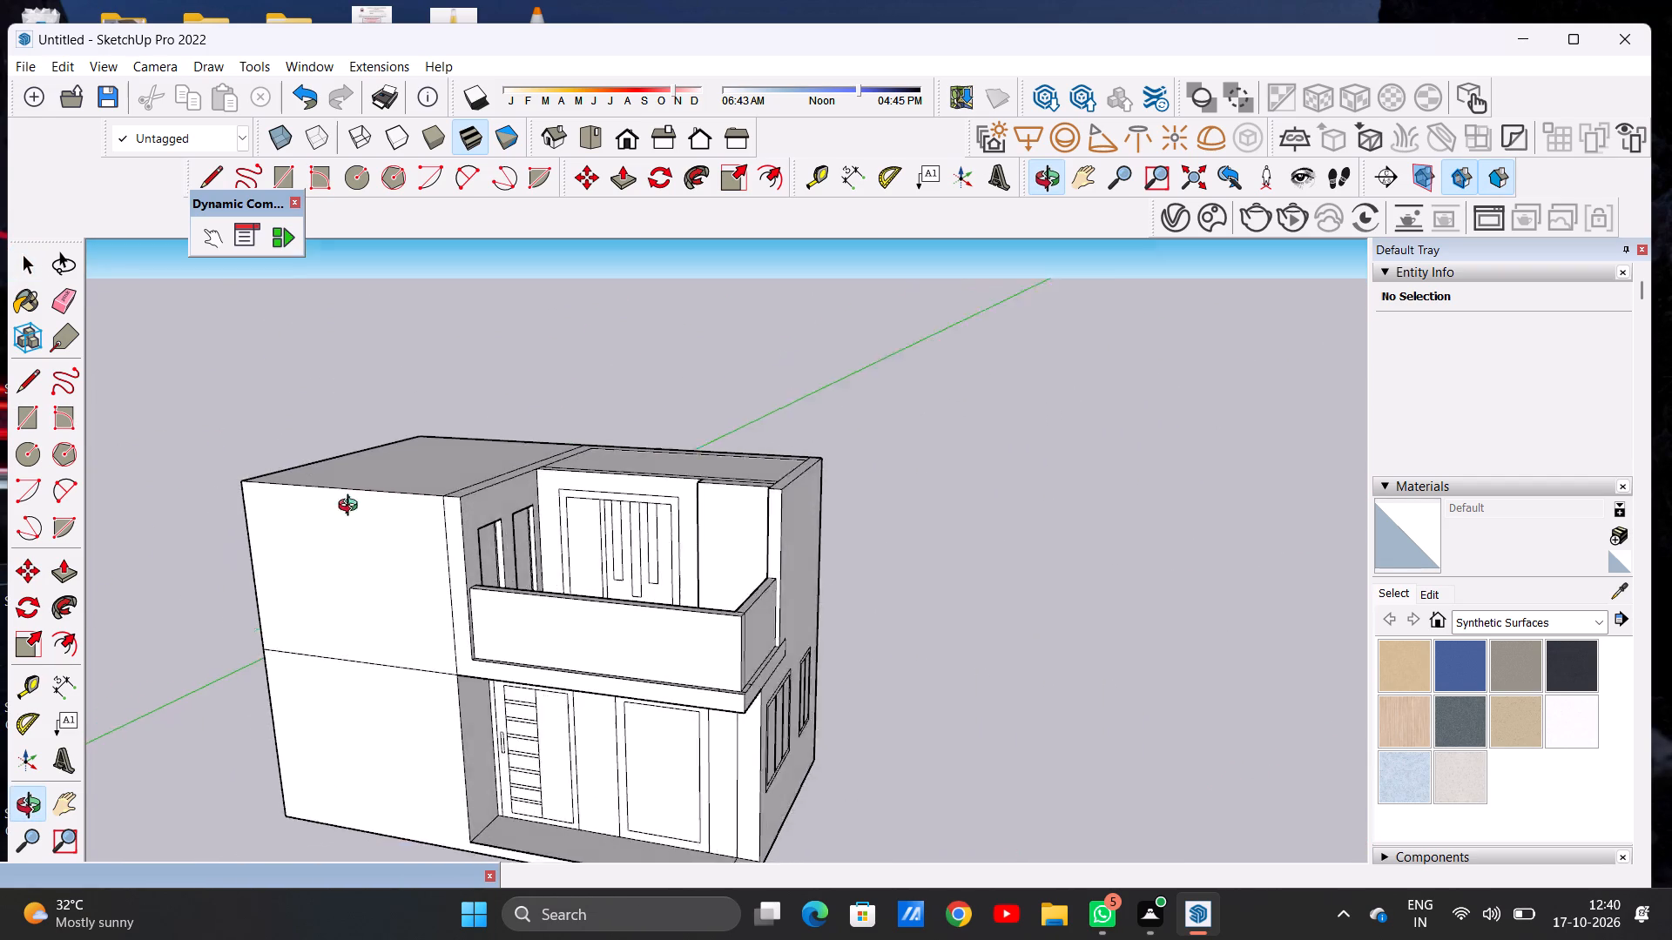
middle_drag(352, 507, 443, 527)
scroll(553, 468, up, 8)
middle_drag(577, 602, 705, 582)
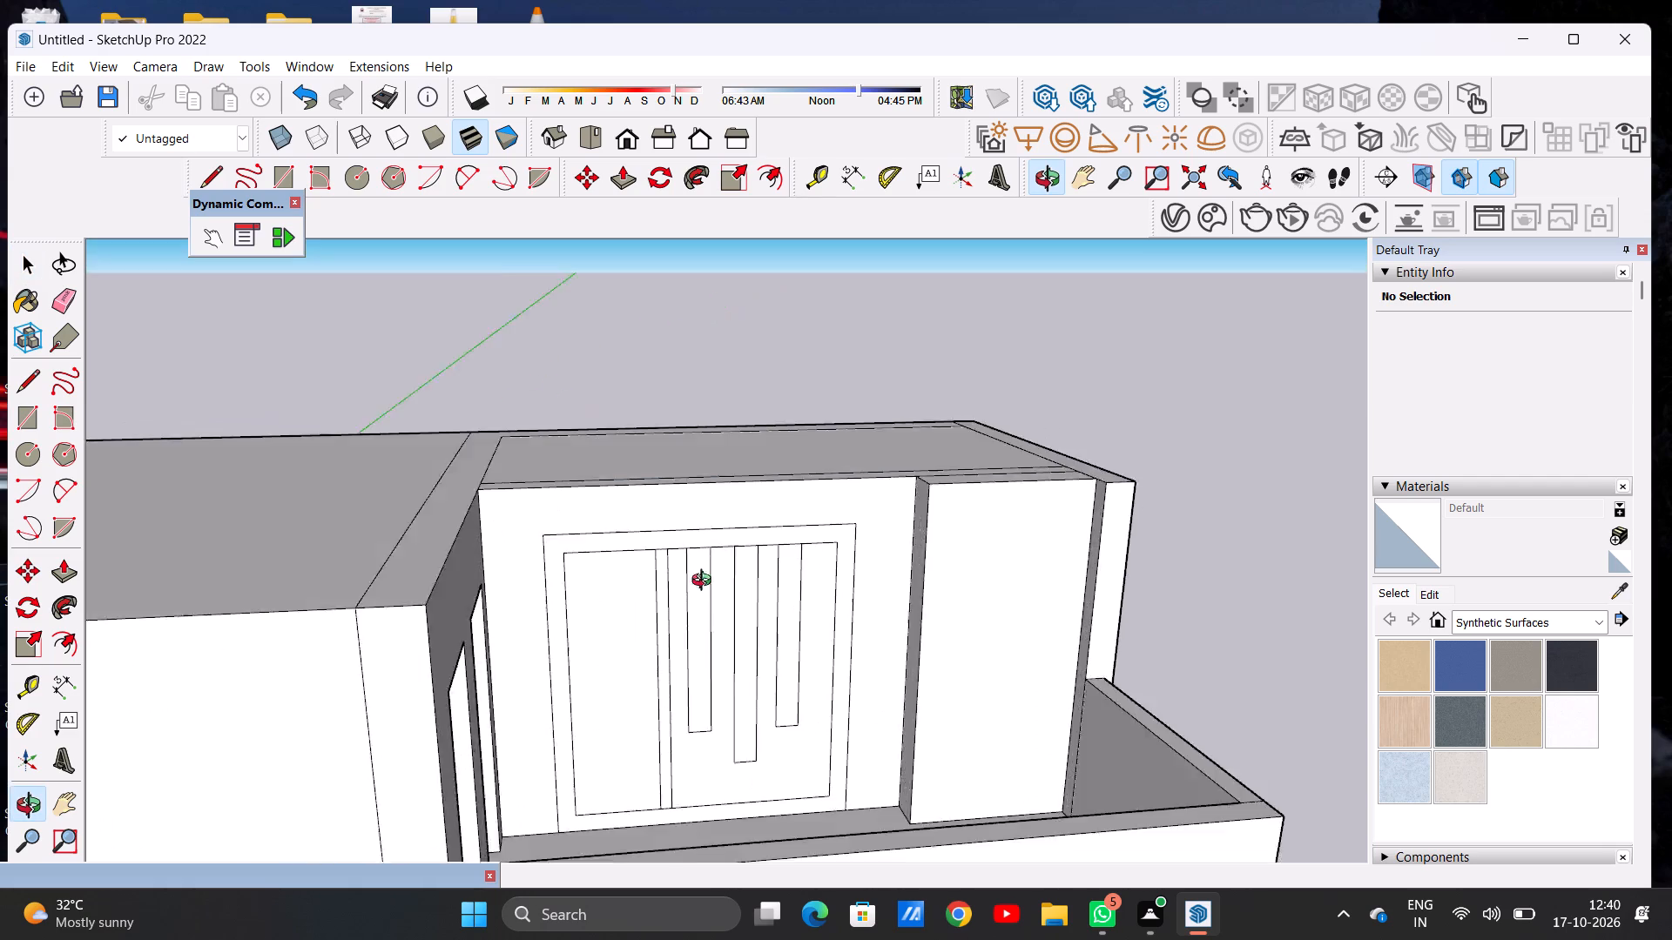
middle_drag(705, 582, 618, 562)
scroll(851, 590, down, 11)
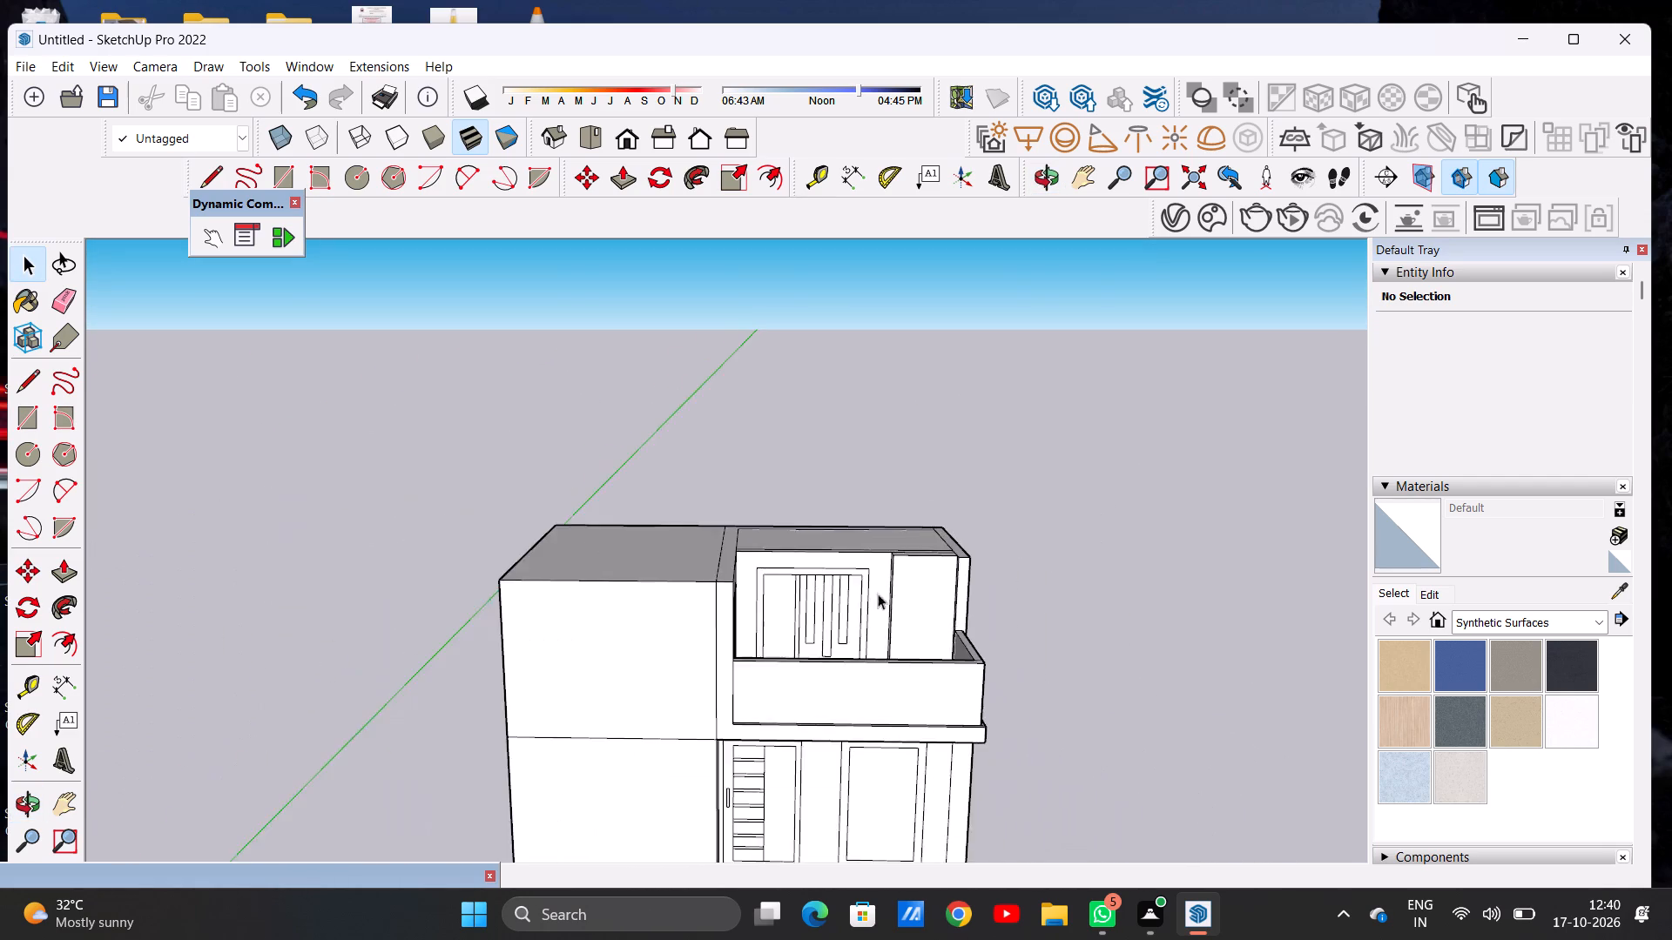
scroll(827, 572, up, 13)
scroll(631, 556, down, 16)
scroll(645, 621, down, 5)
scroll(634, 648, up, 6)
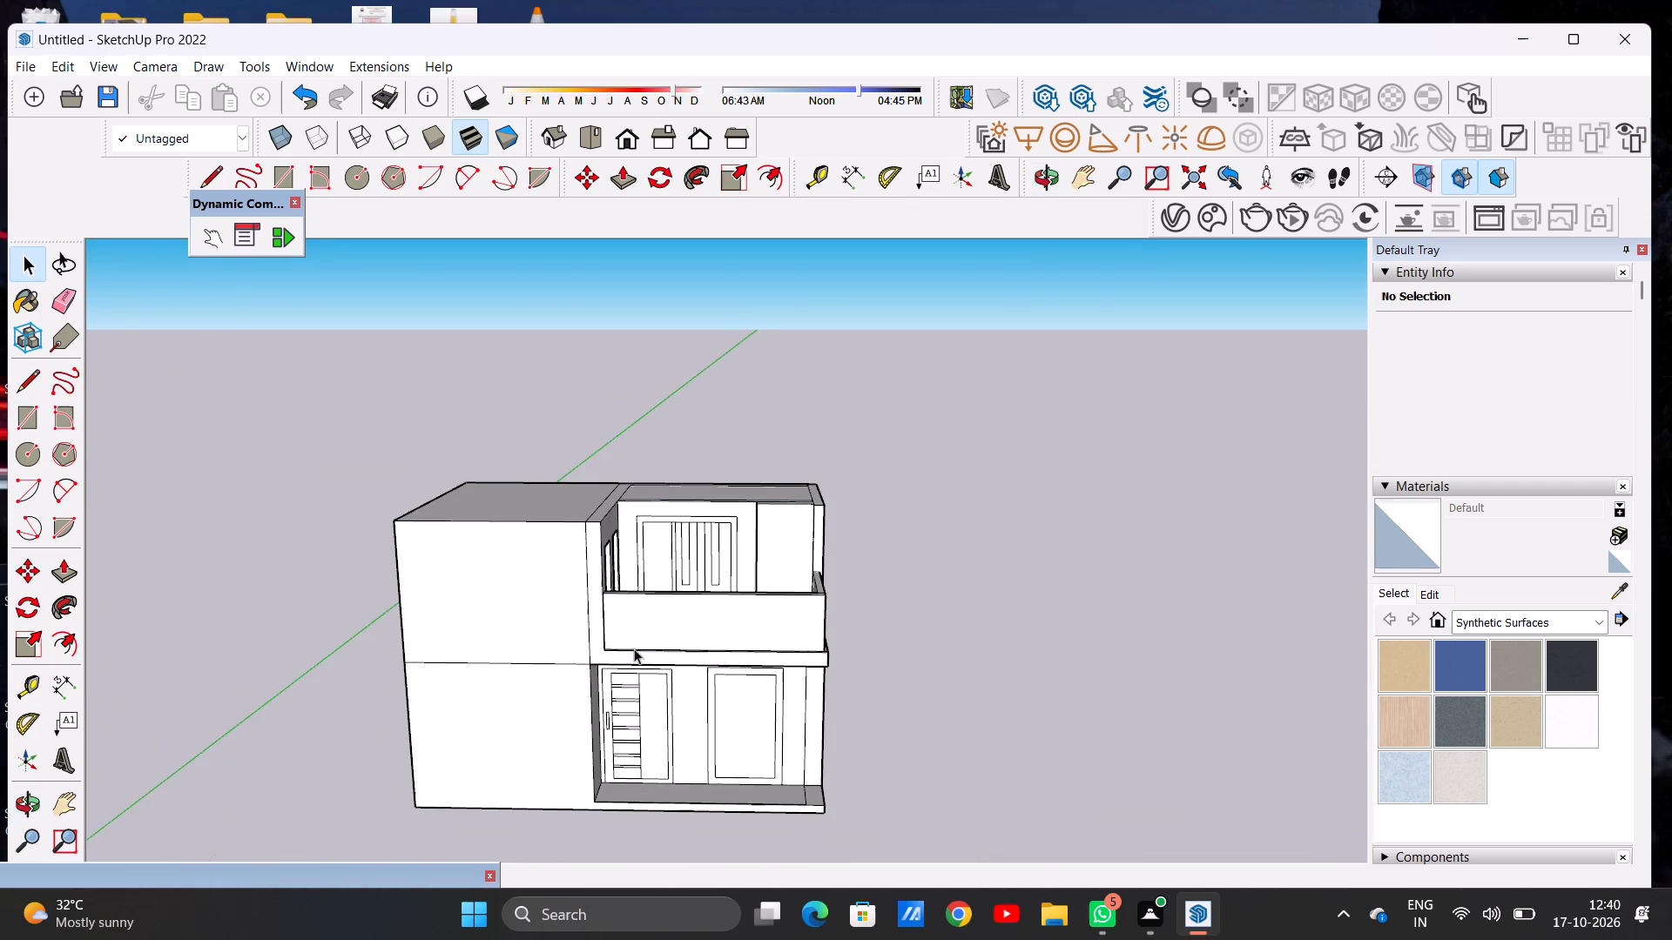
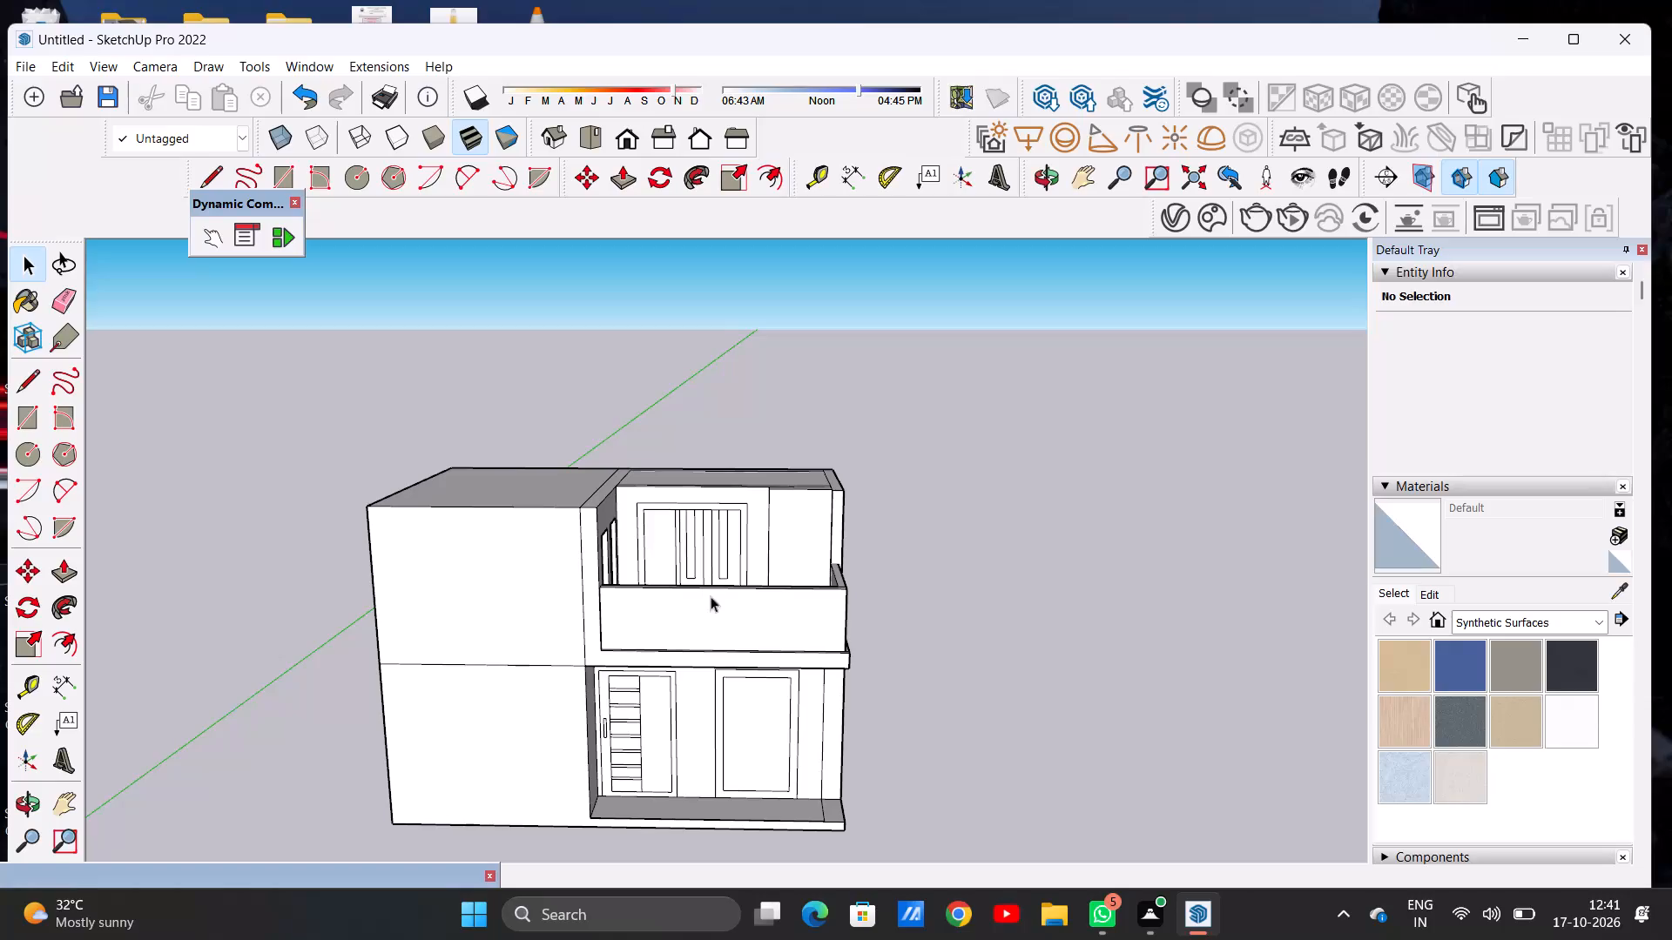
Examine the house from the front and above, including the upper balcony and the flat roof over the rear room.
scroll(707, 622, up, 7)
scroll(665, 556, up, 3)
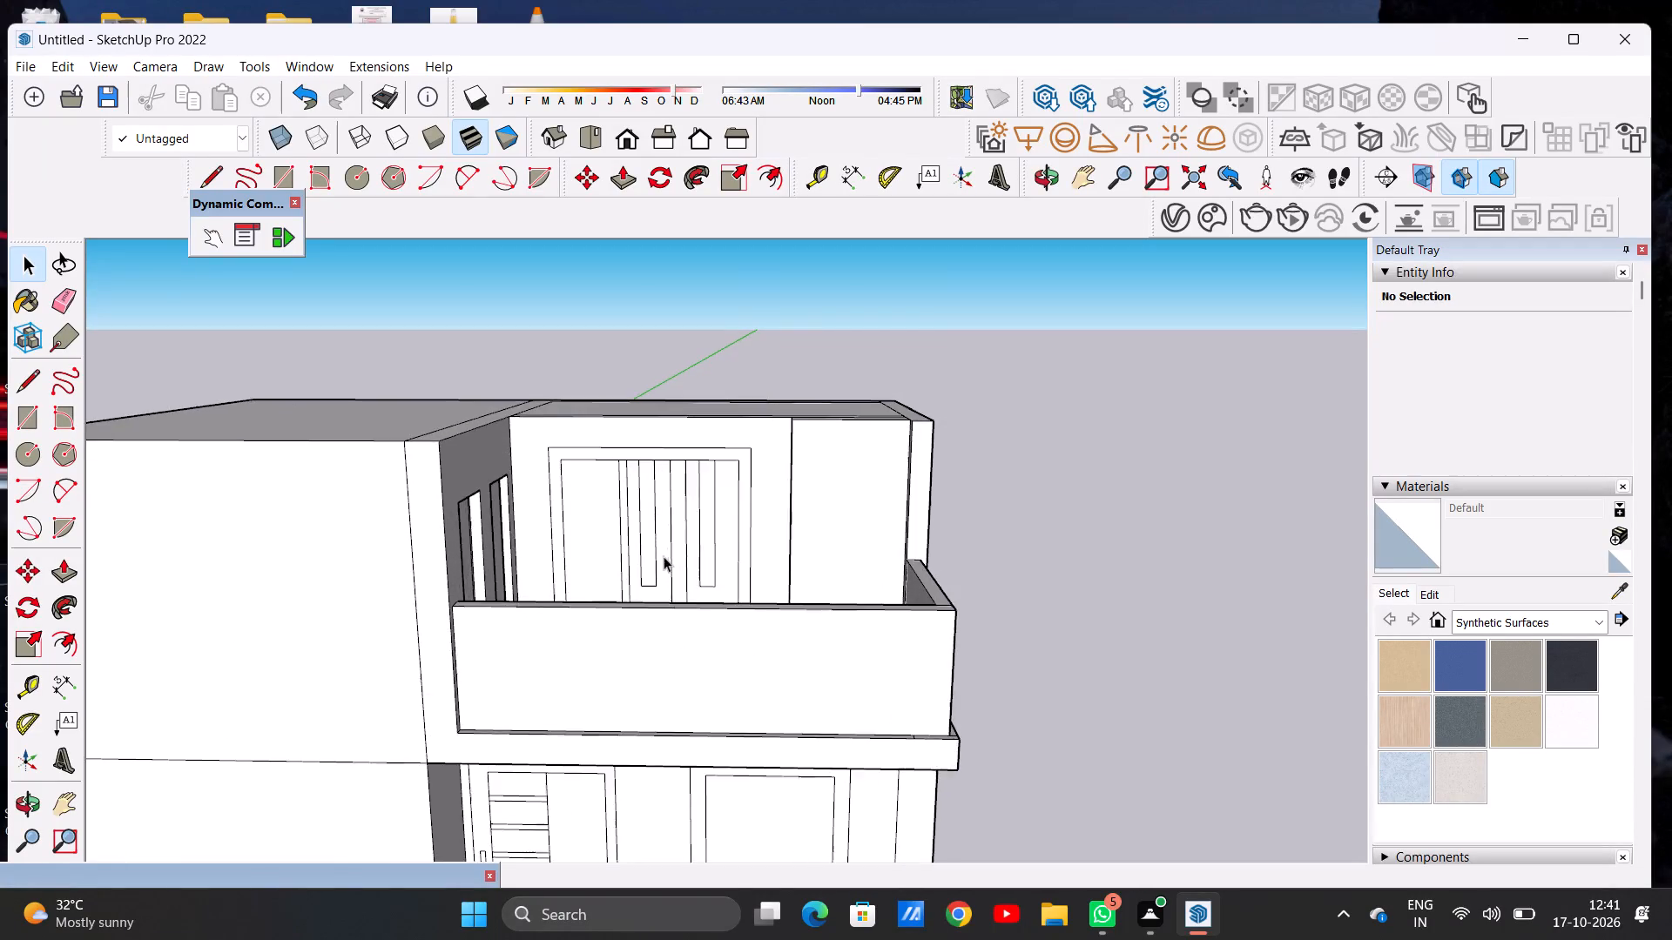
scroll(802, 541, down, 8)
middle_drag(688, 498, 679, 737)
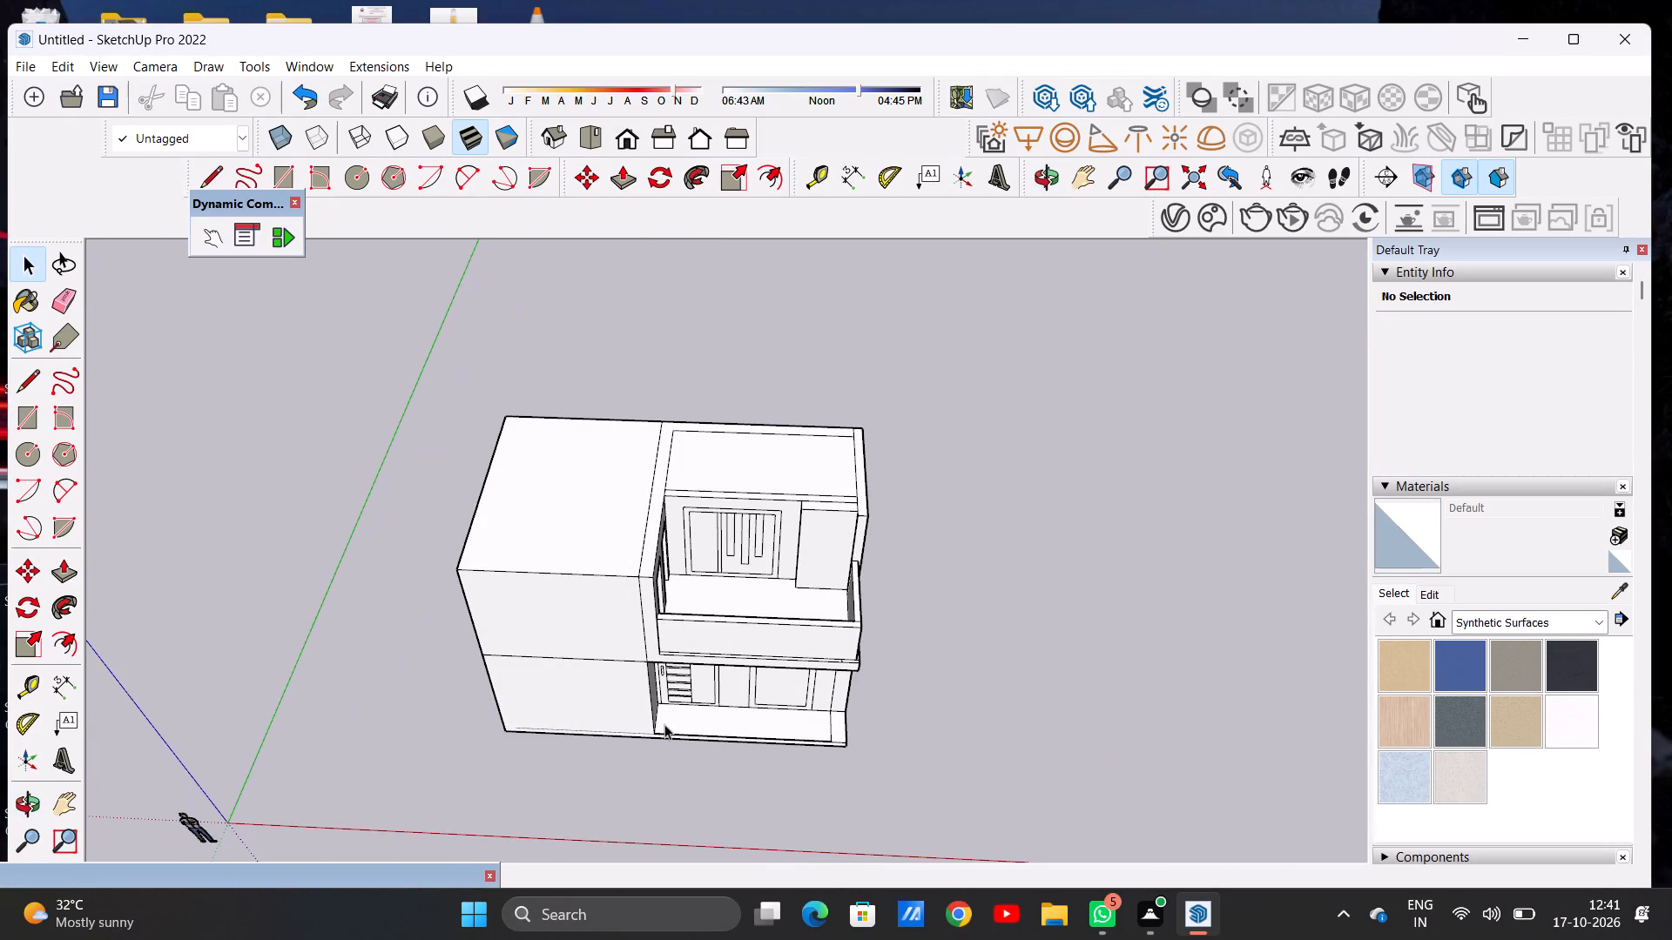
scroll(682, 752, down, 4)
scroll(746, 681, up, 5)
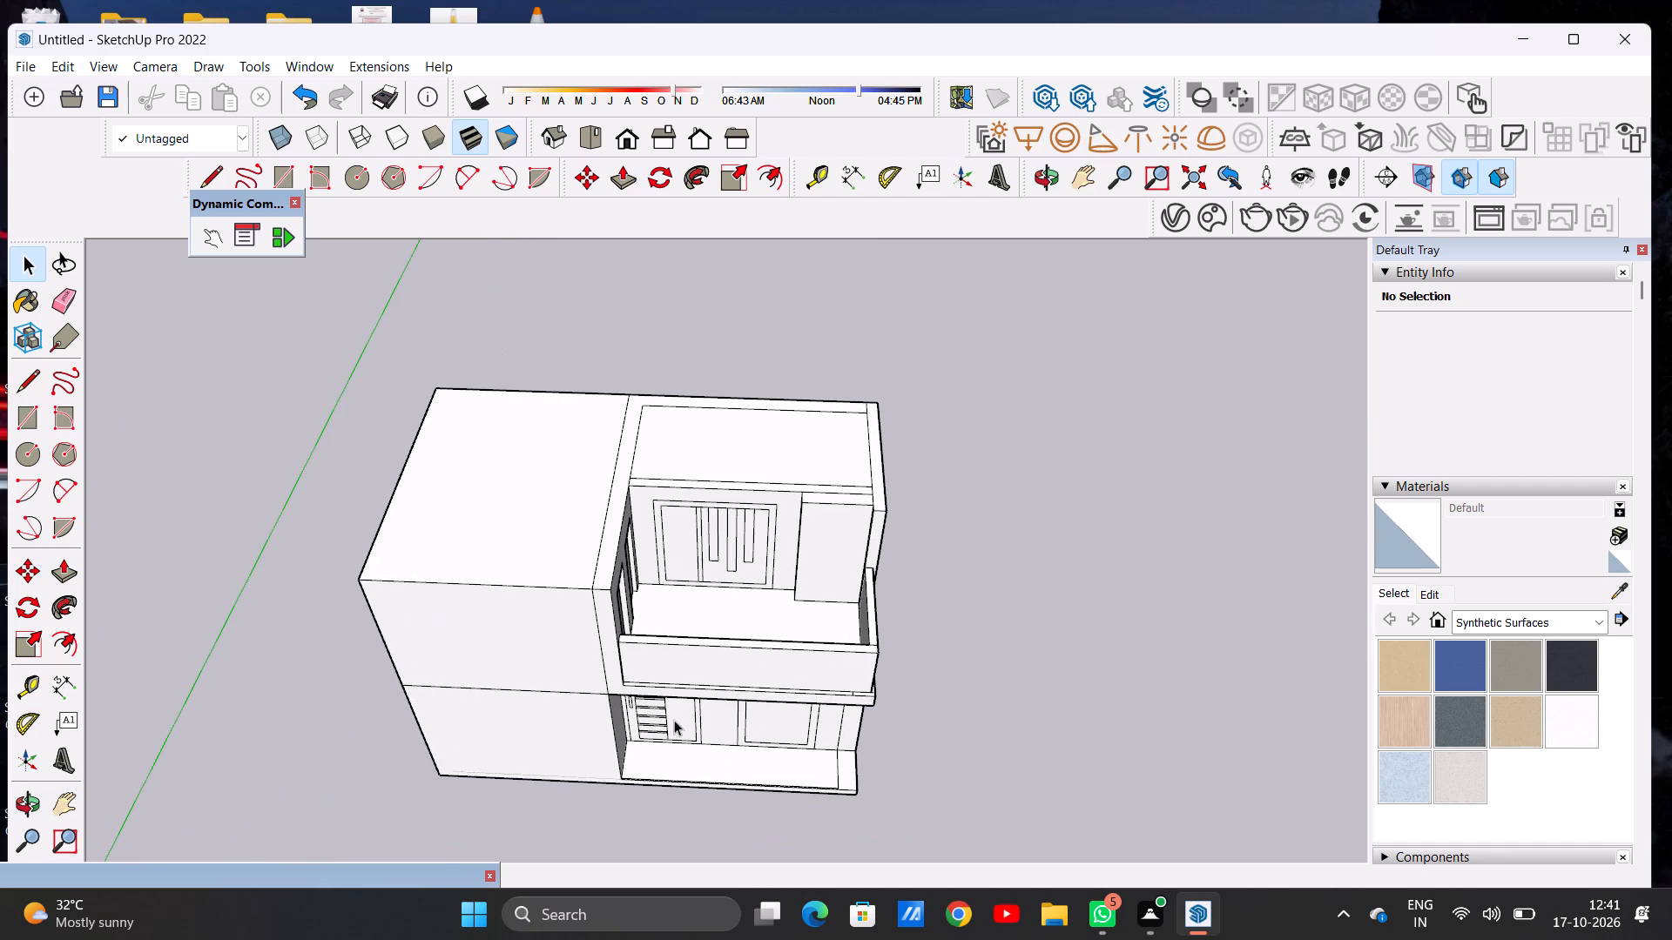
middle_drag(698, 568, 707, 634)
scroll(722, 608, down, 2)
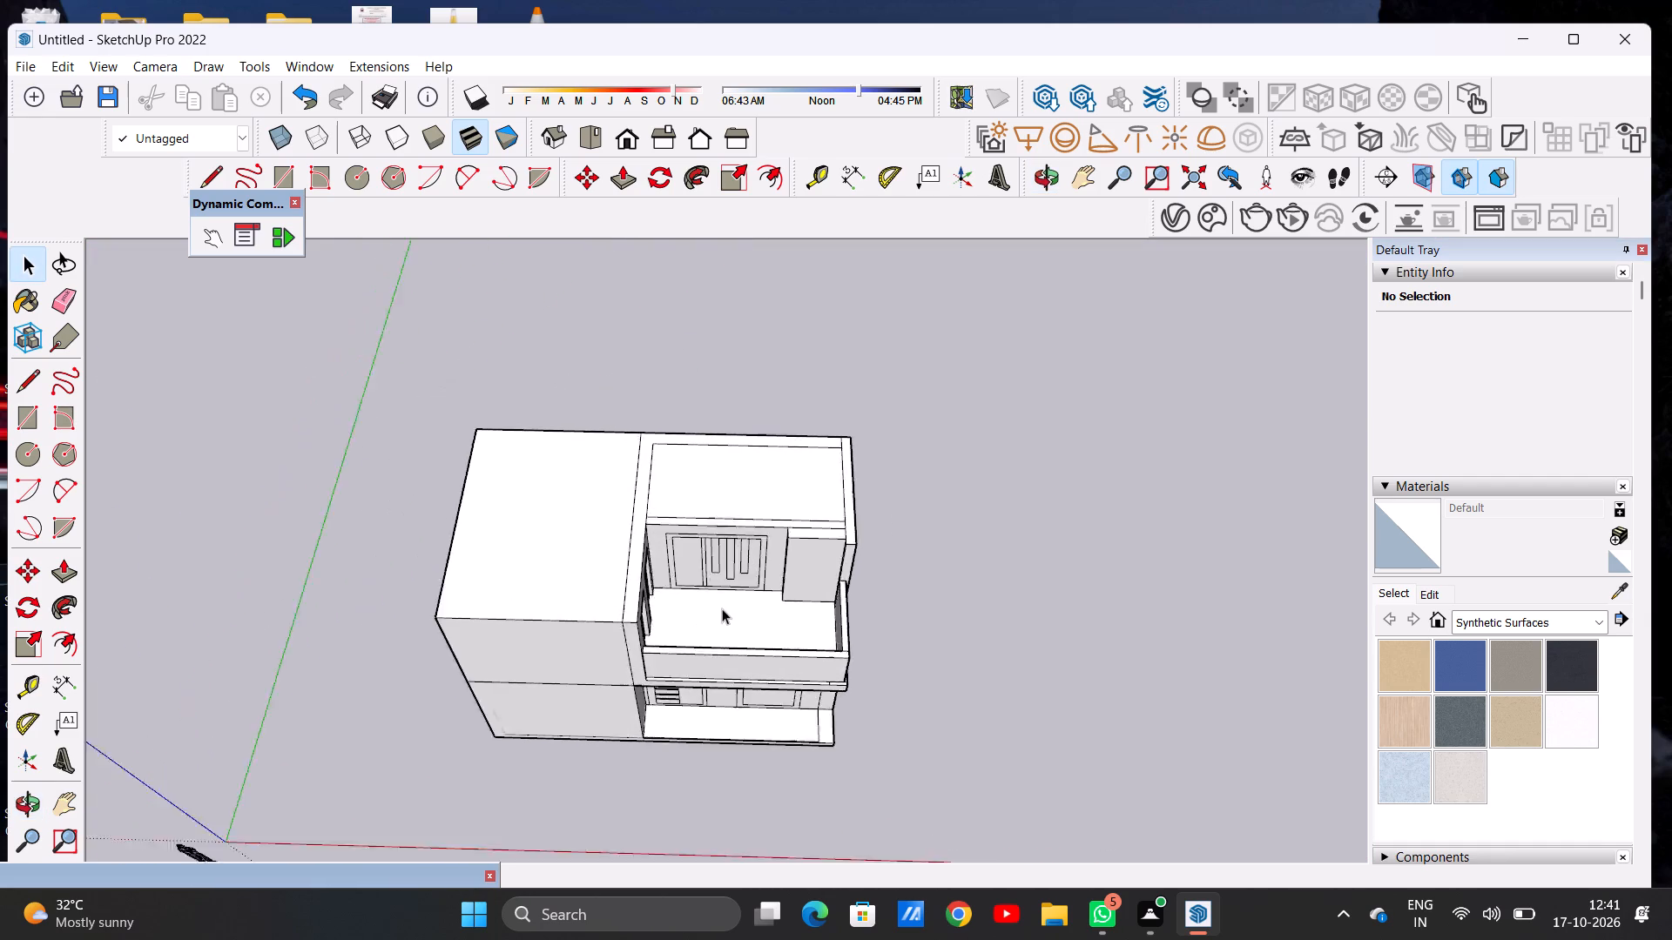
scroll(722, 608, down, 3)
scroll(748, 682, up, 7)
middle_drag(735, 678, 712, 645)
scroll(725, 639, down, 2)
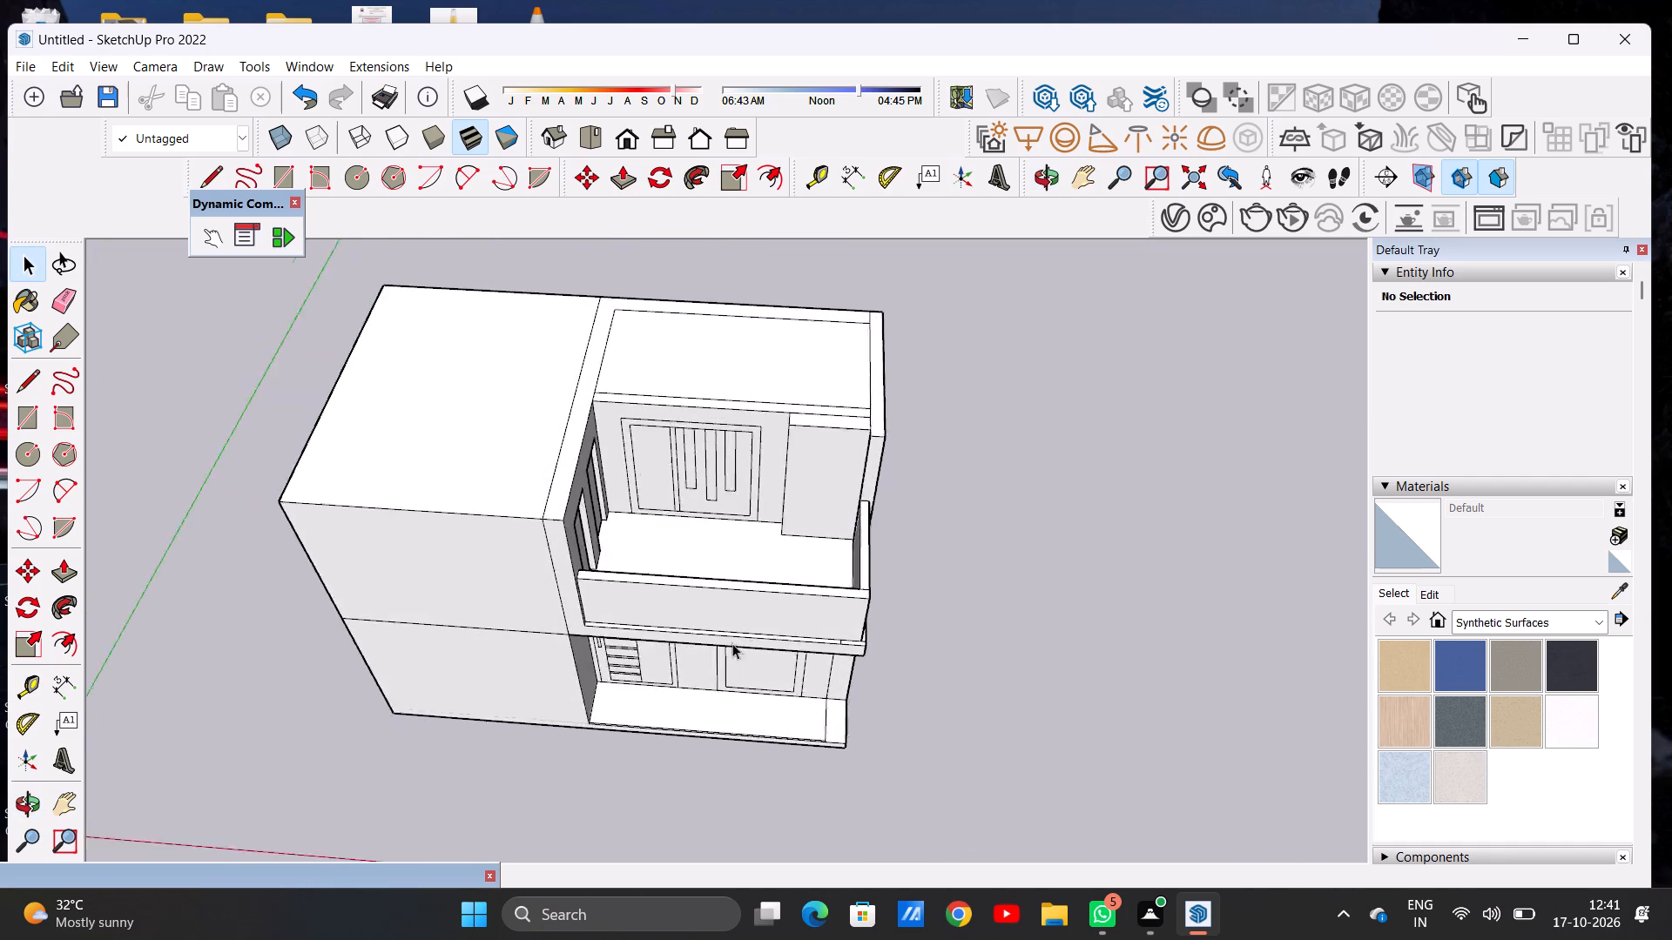
scroll(732, 643, down, 3)
scroll(775, 436, up, 8)
Push/Pull the inset roof face over the rear room upward to form a raised slab.
middle_drag(778, 471, 809, 439)
scroll(809, 439, up, 1)
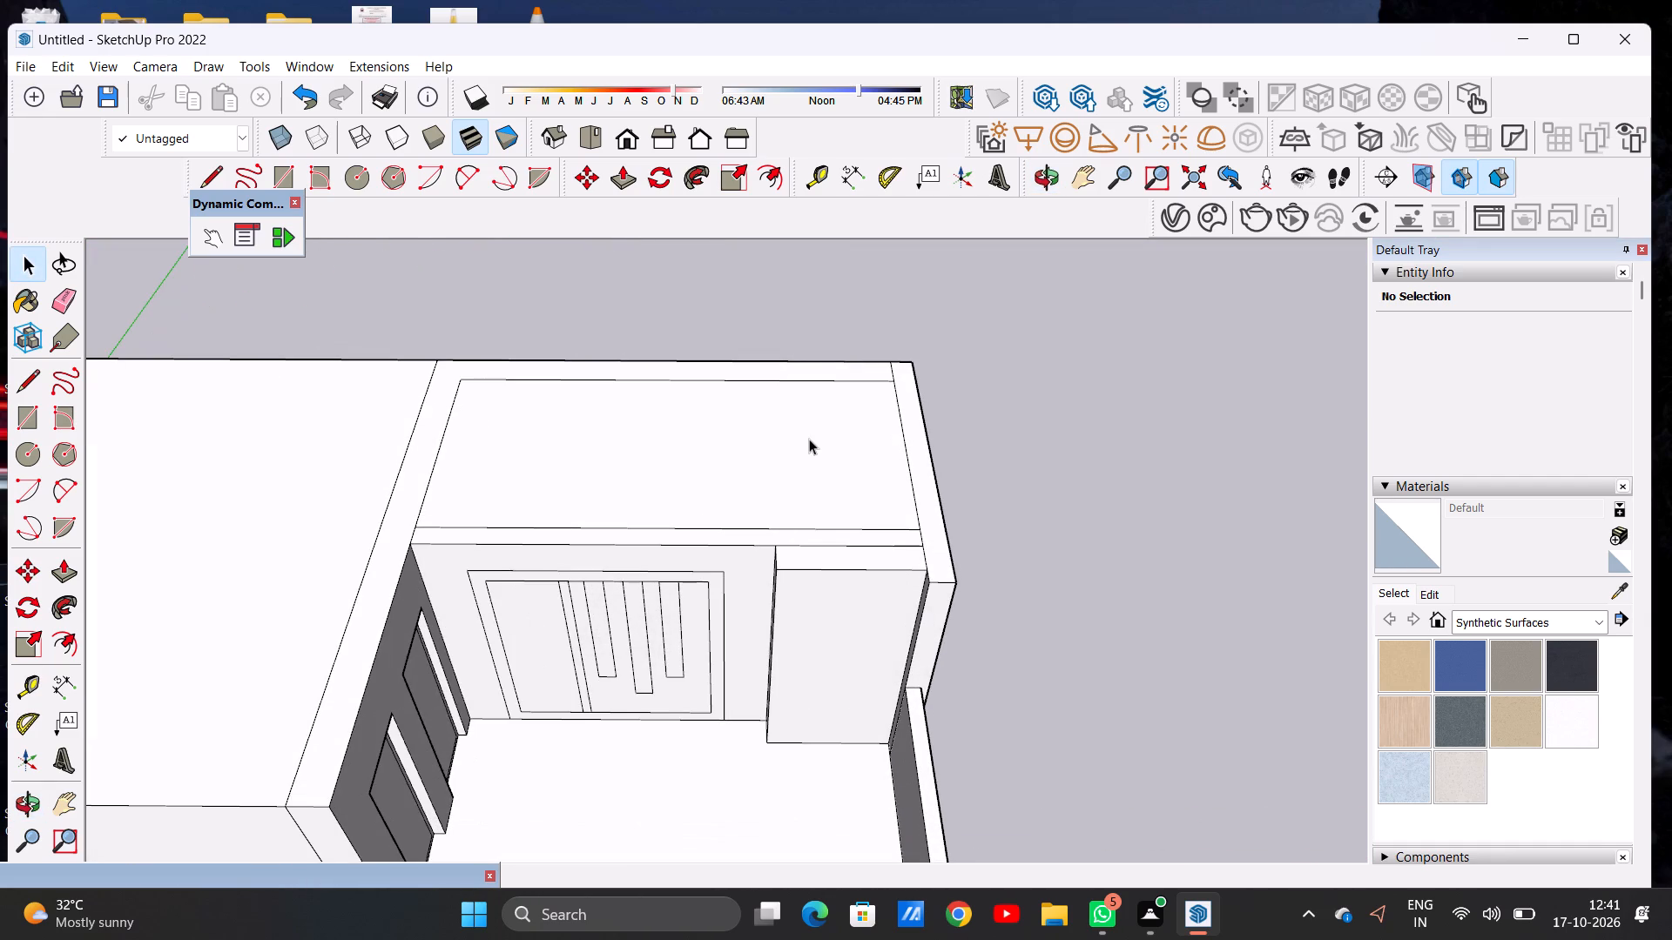
key(p)
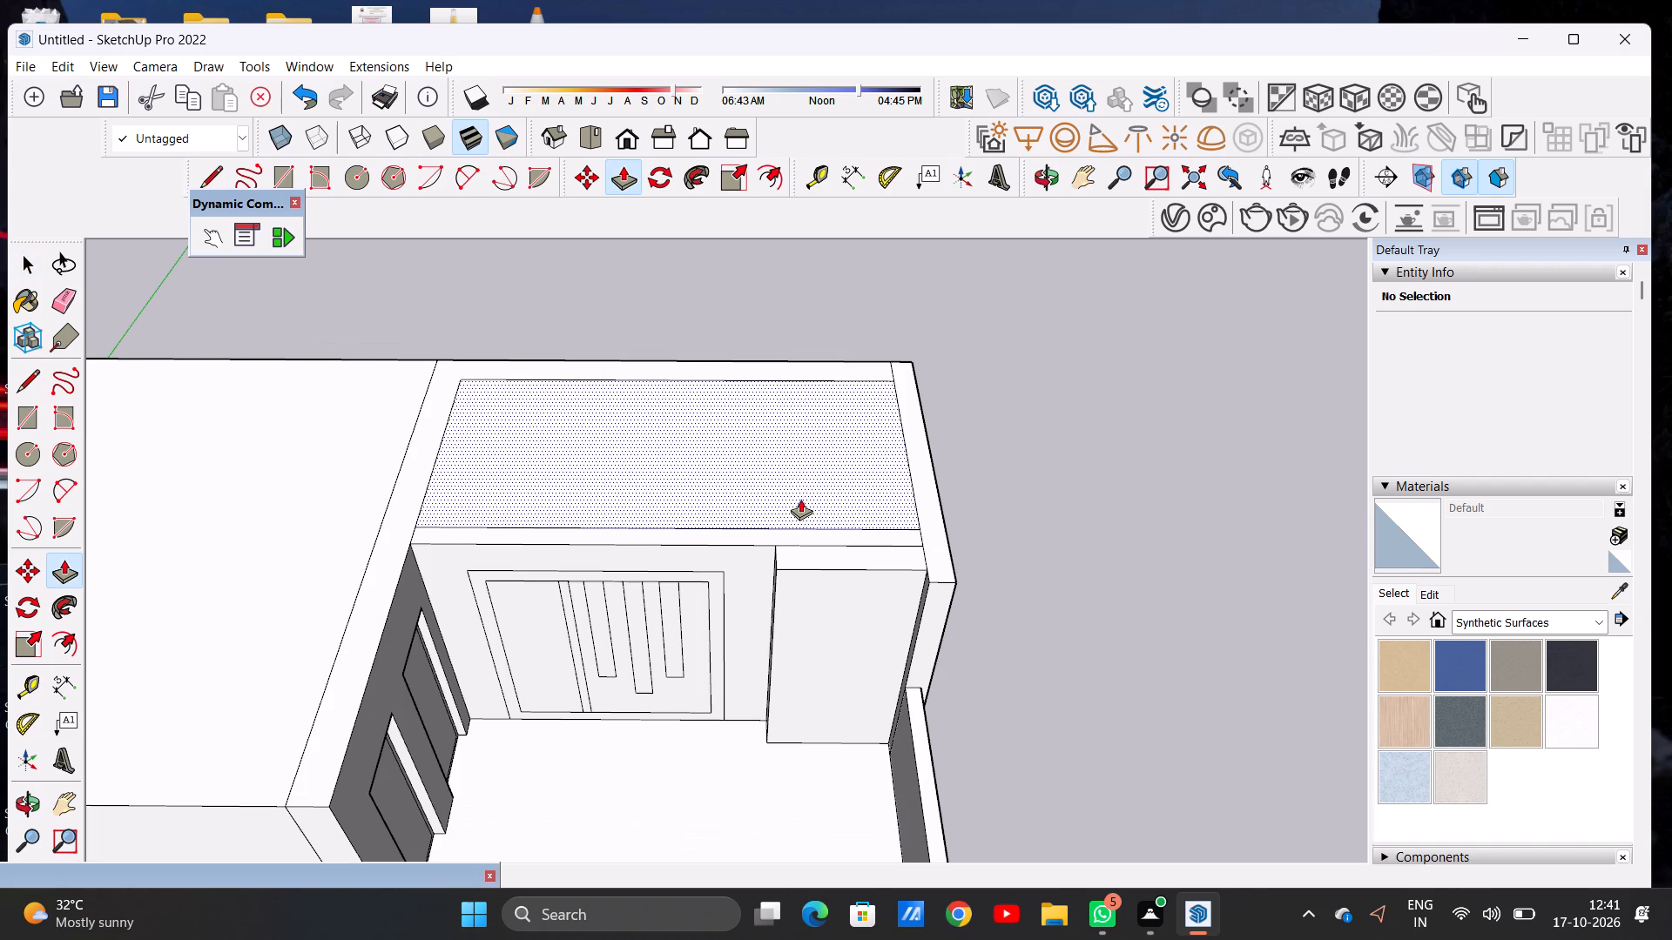
click(800, 499)
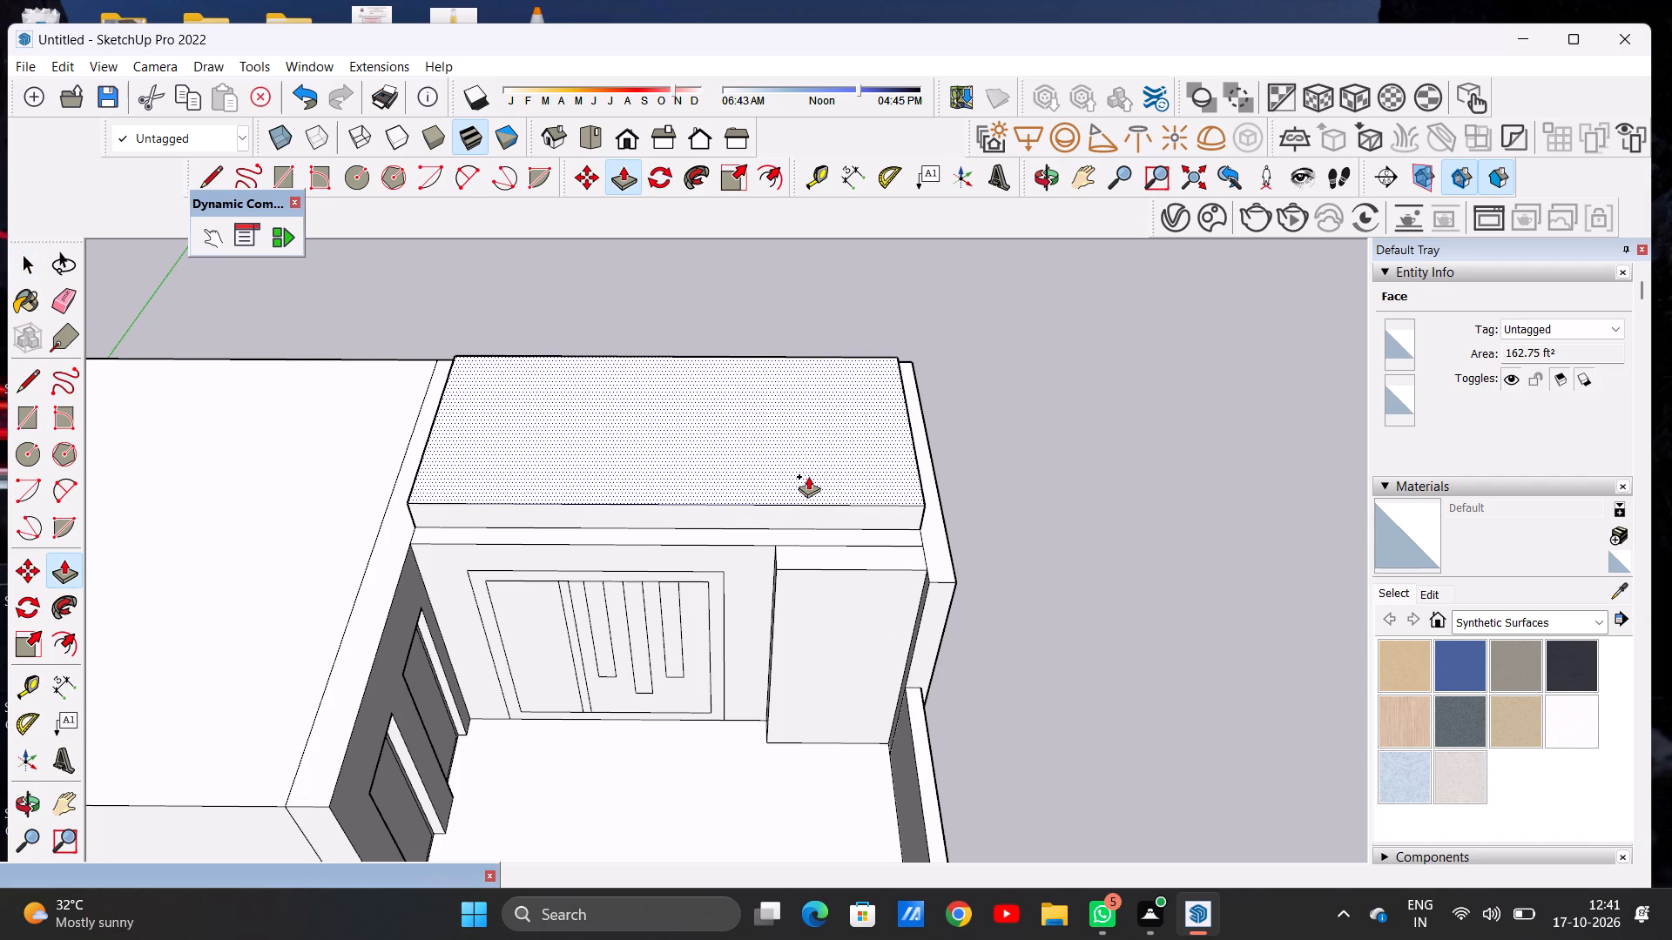
click(810, 480)
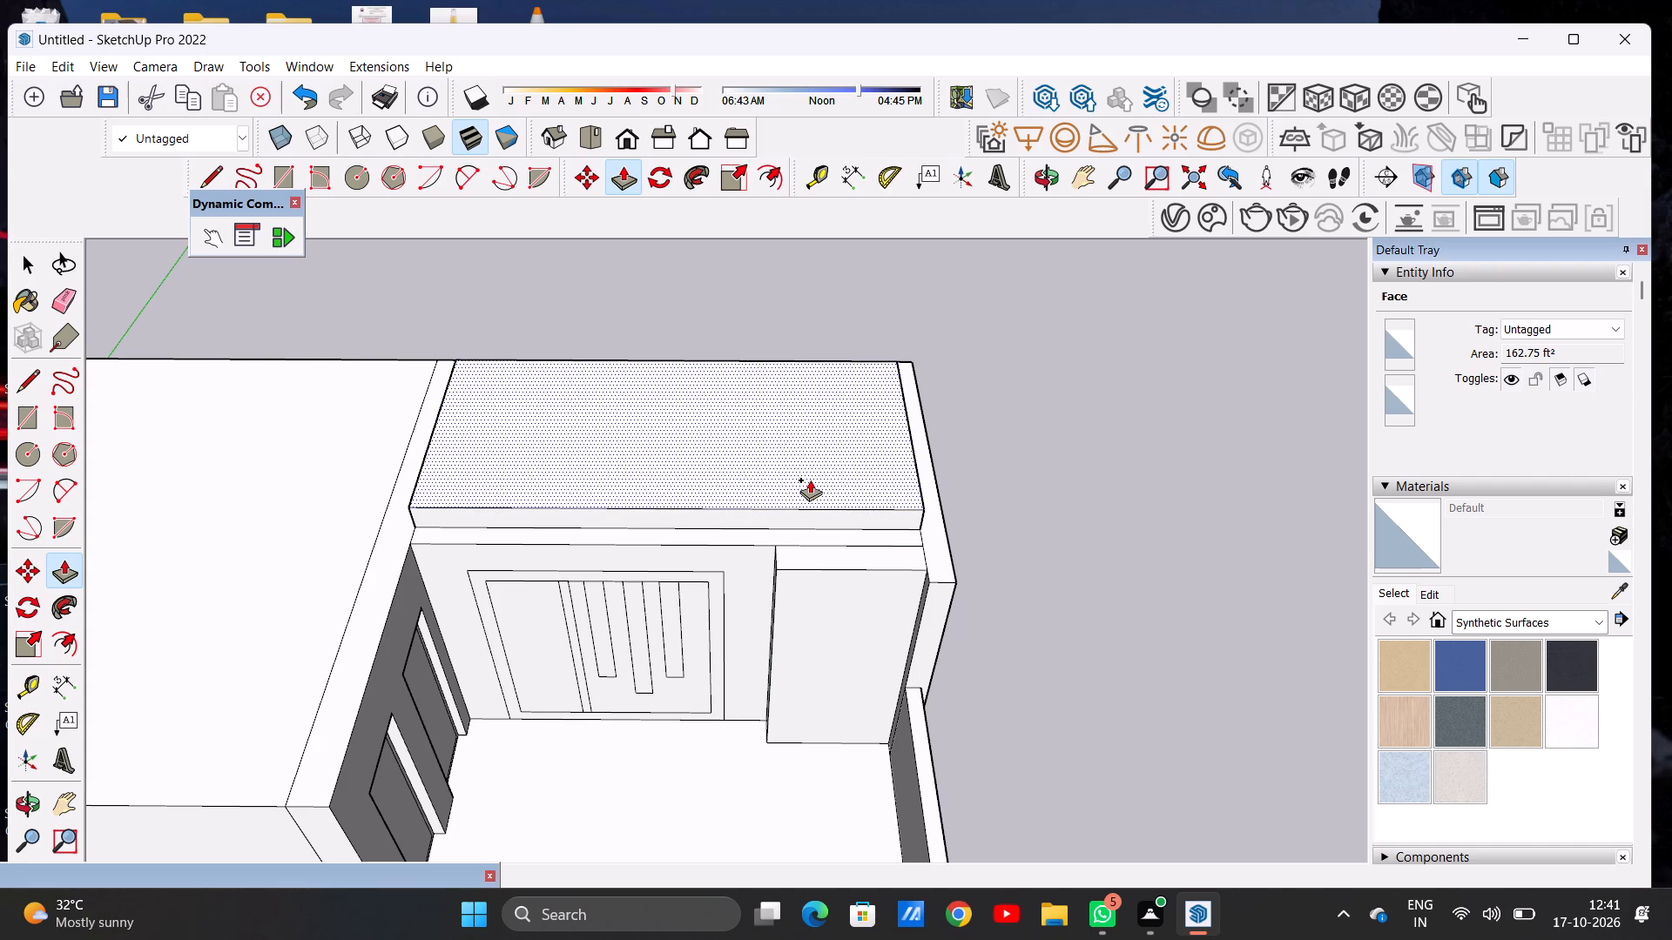
key(space)
Push/Pull the raised roof slab's balcony-side face outward to the front end of the outer side wall.
scroll(777, 658, down, 5)
middle_drag(806, 647, 443, 396)
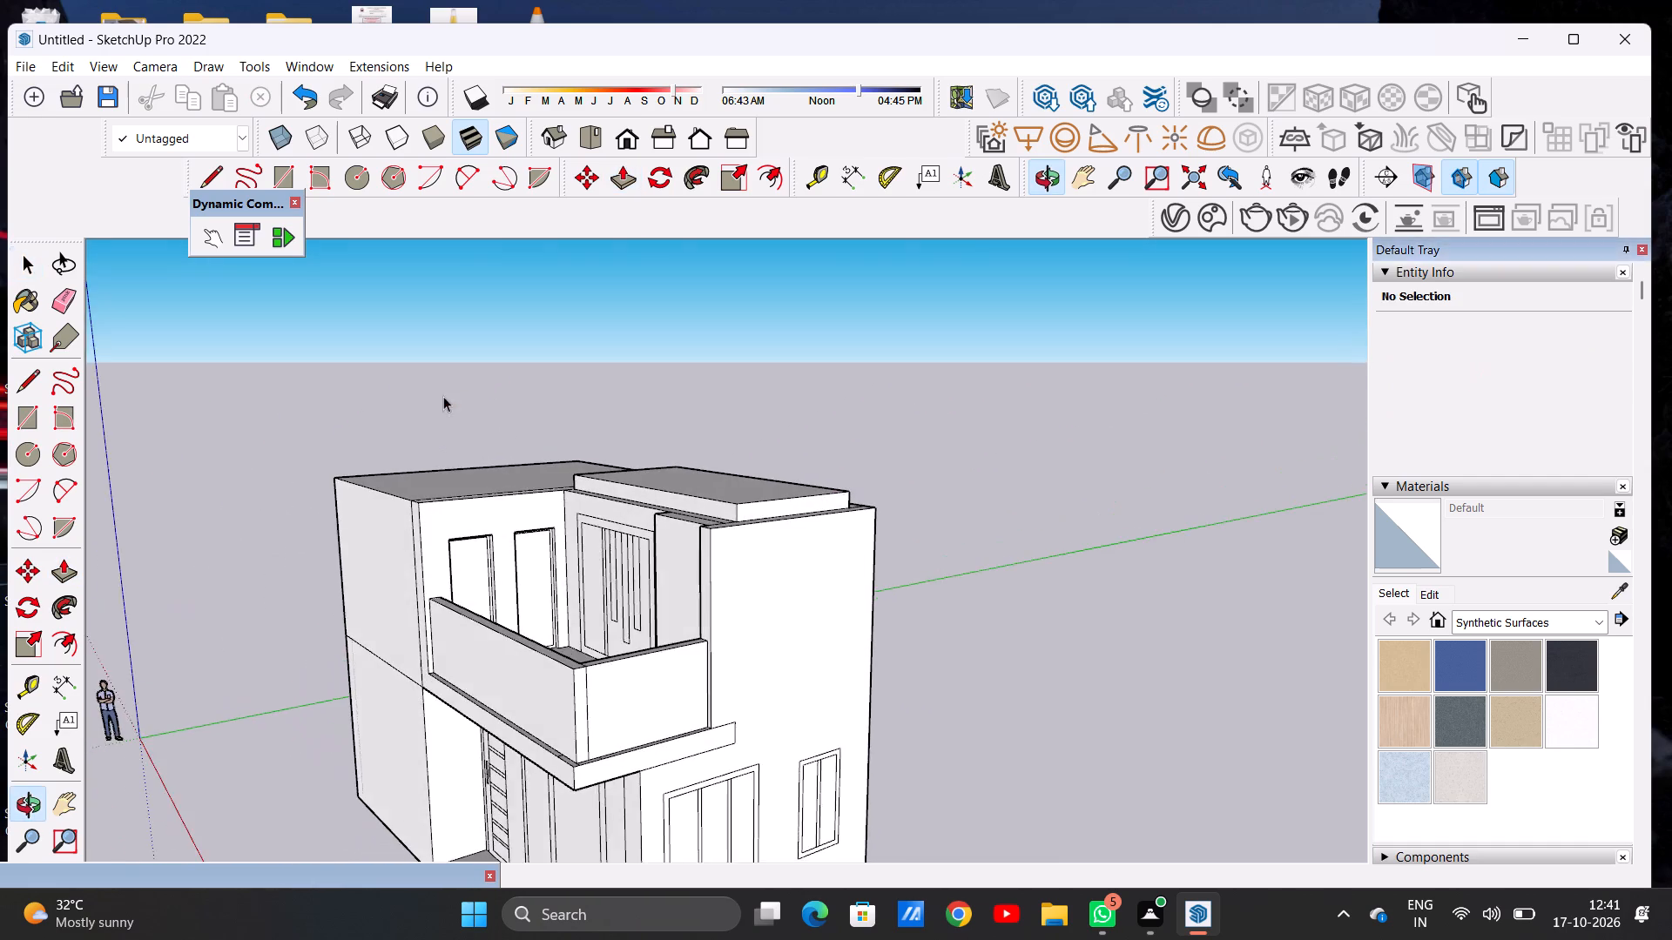
scroll(729, 535, up, 4)
middle_drag(677, 502, 734, 587)
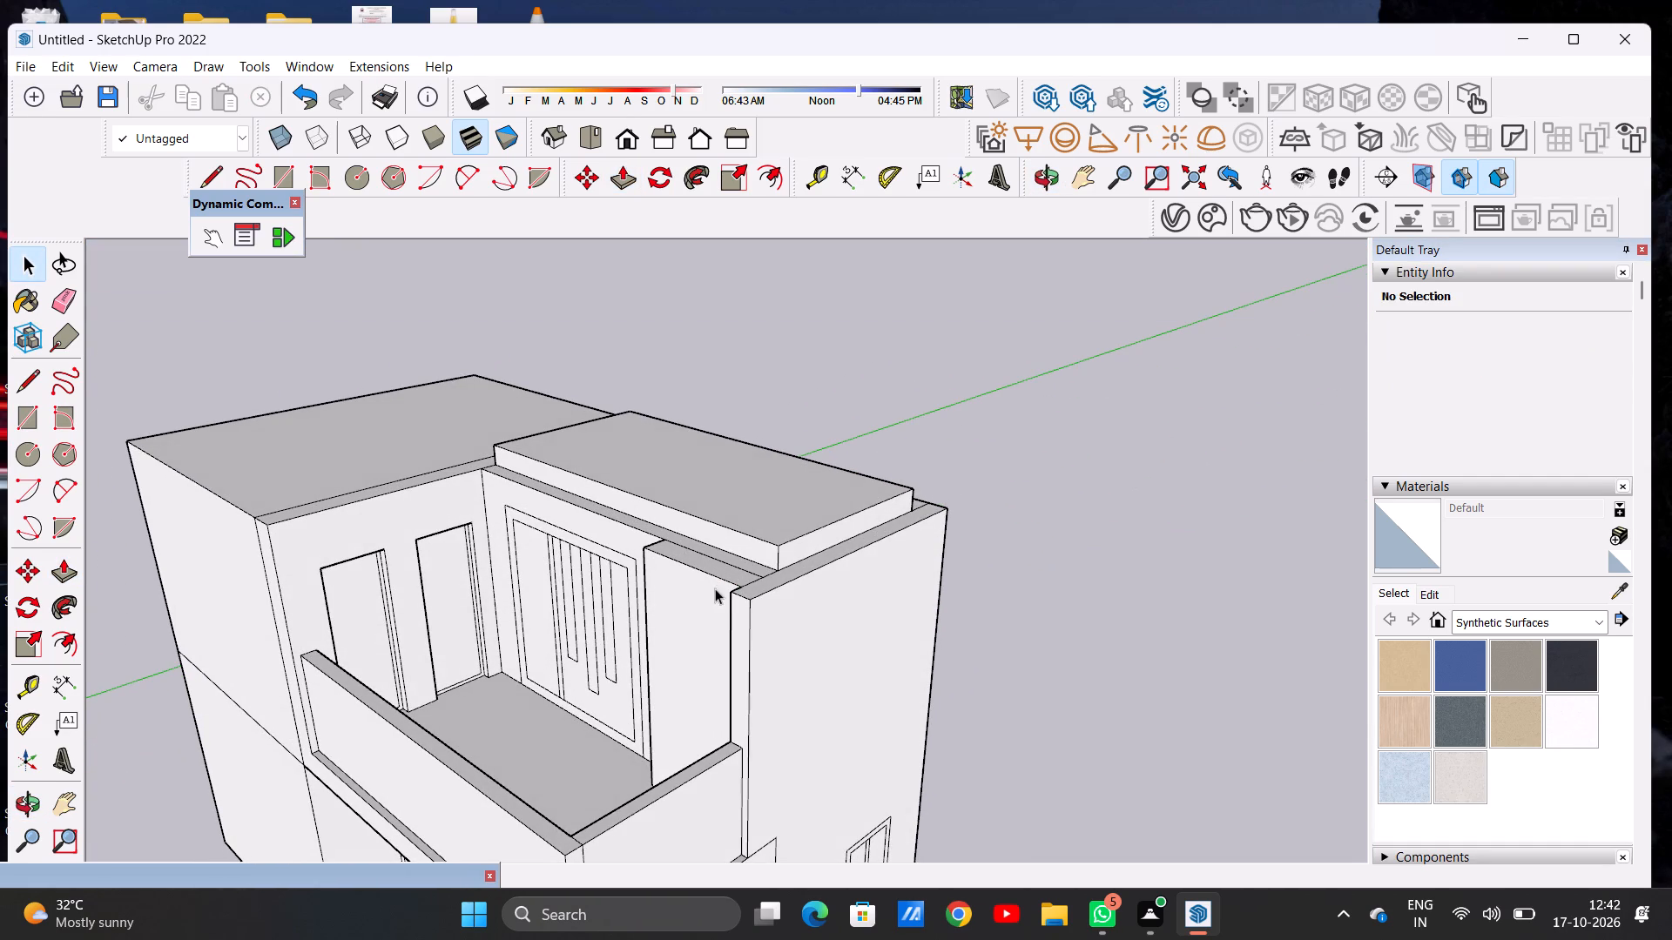
scroll(762, 703, down, 5)
scroll(763, 659, up, 11)
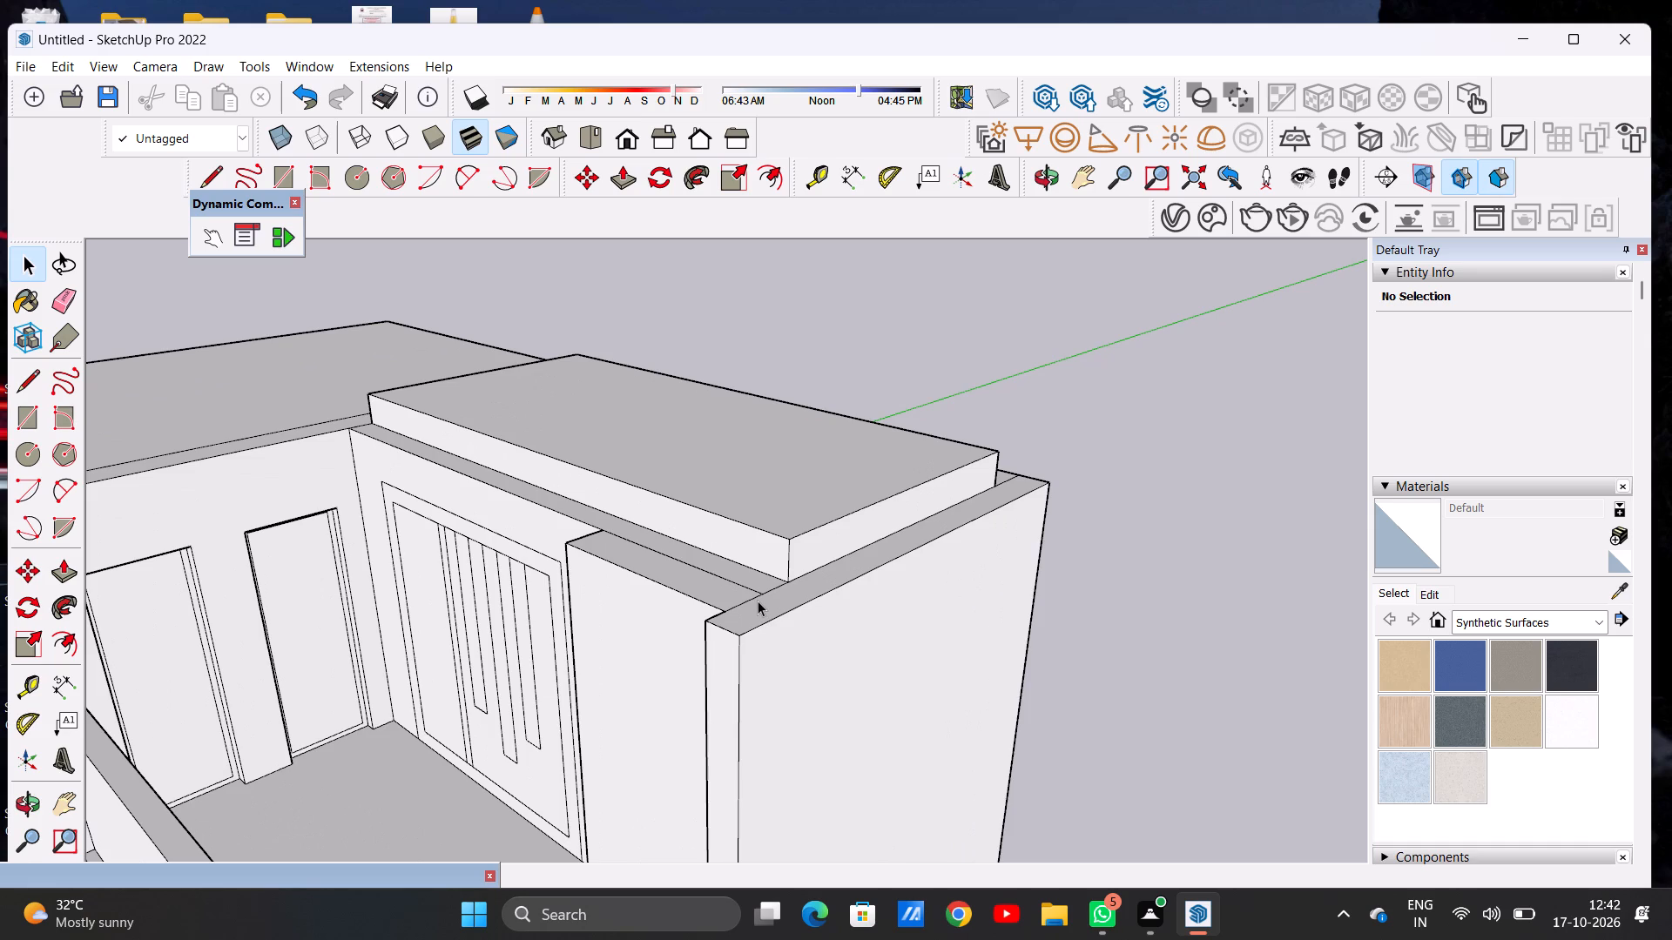
key(p)
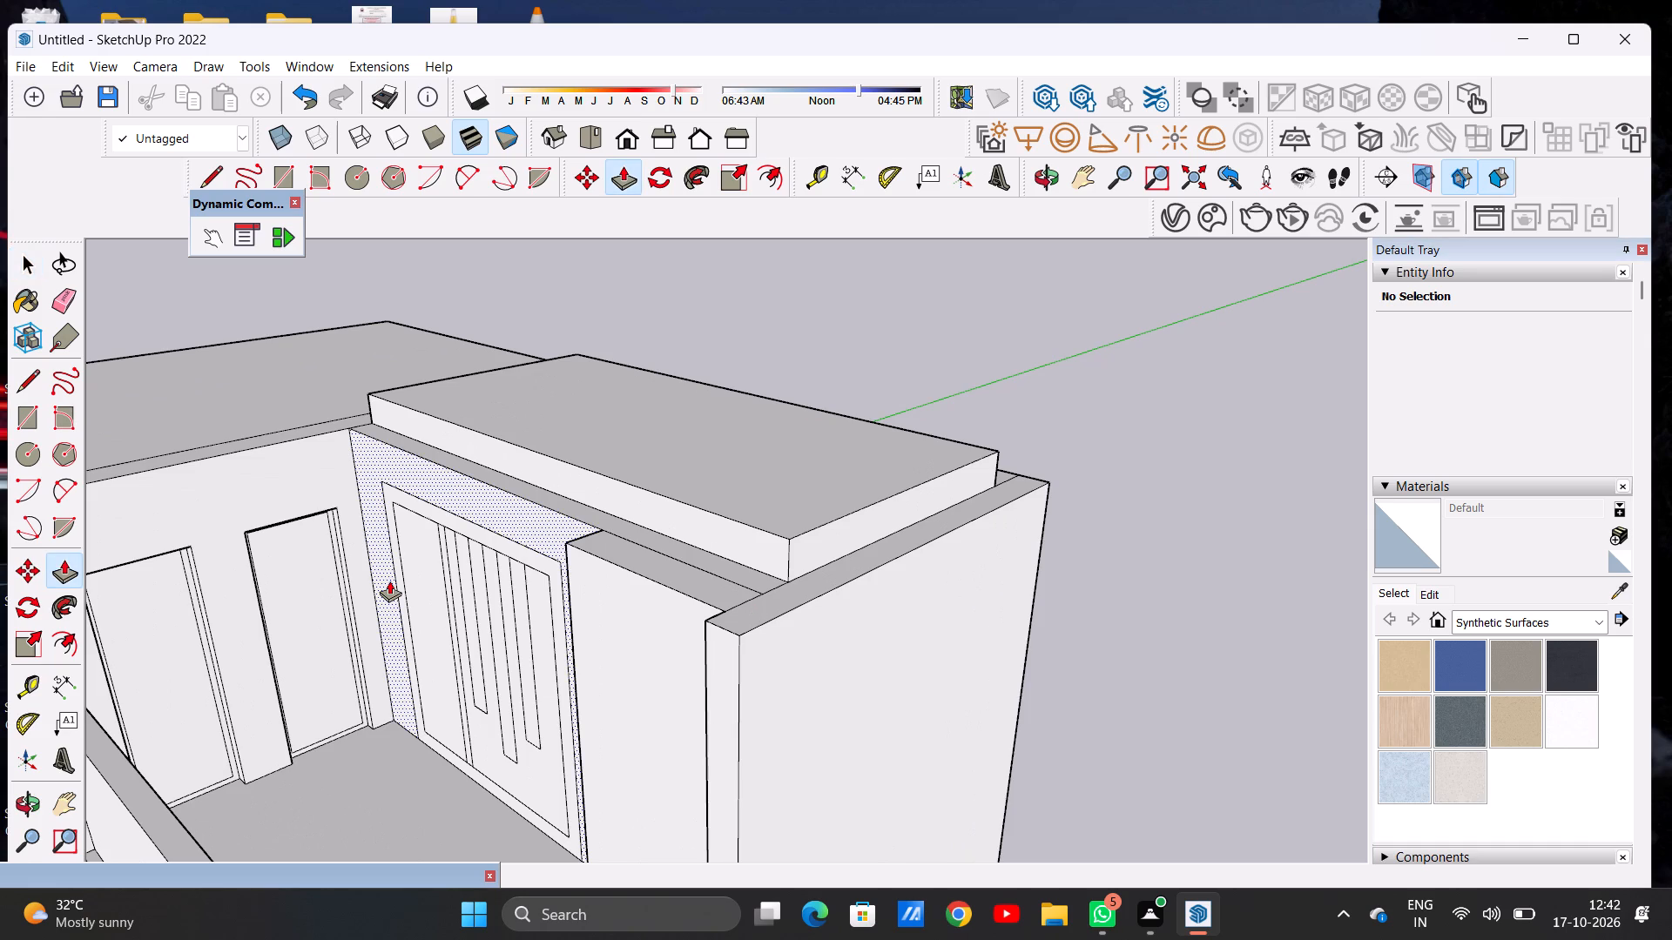
scroll(742, 539, up, 7)
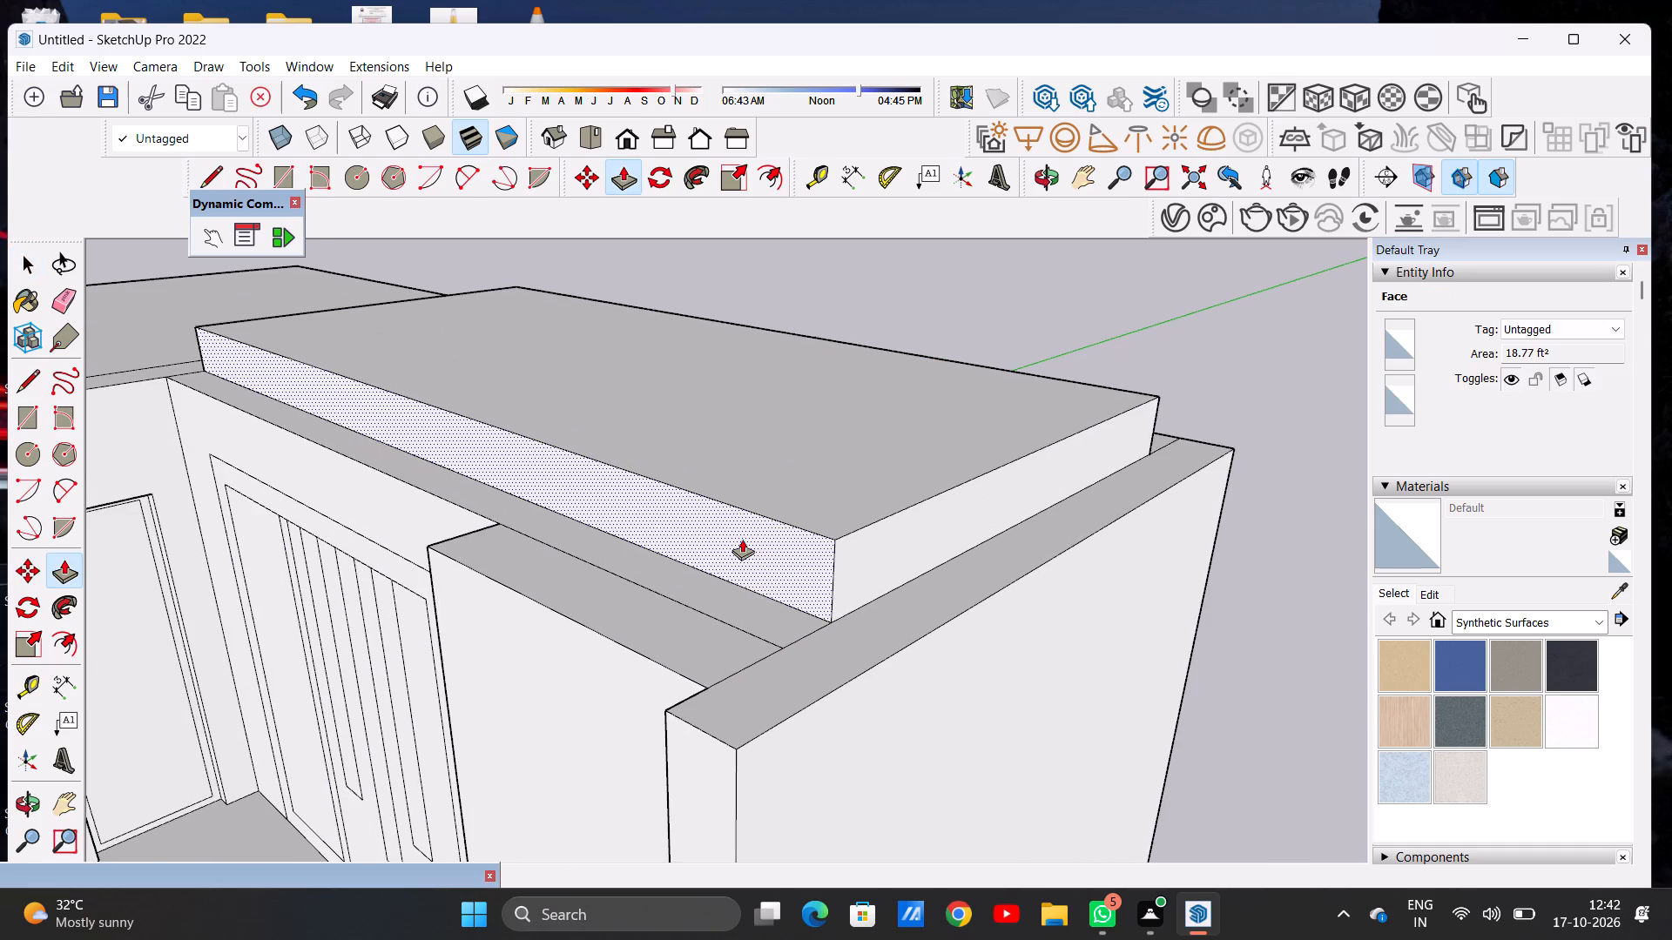
click(742, 539)
scroll(703, 583, down, 16)
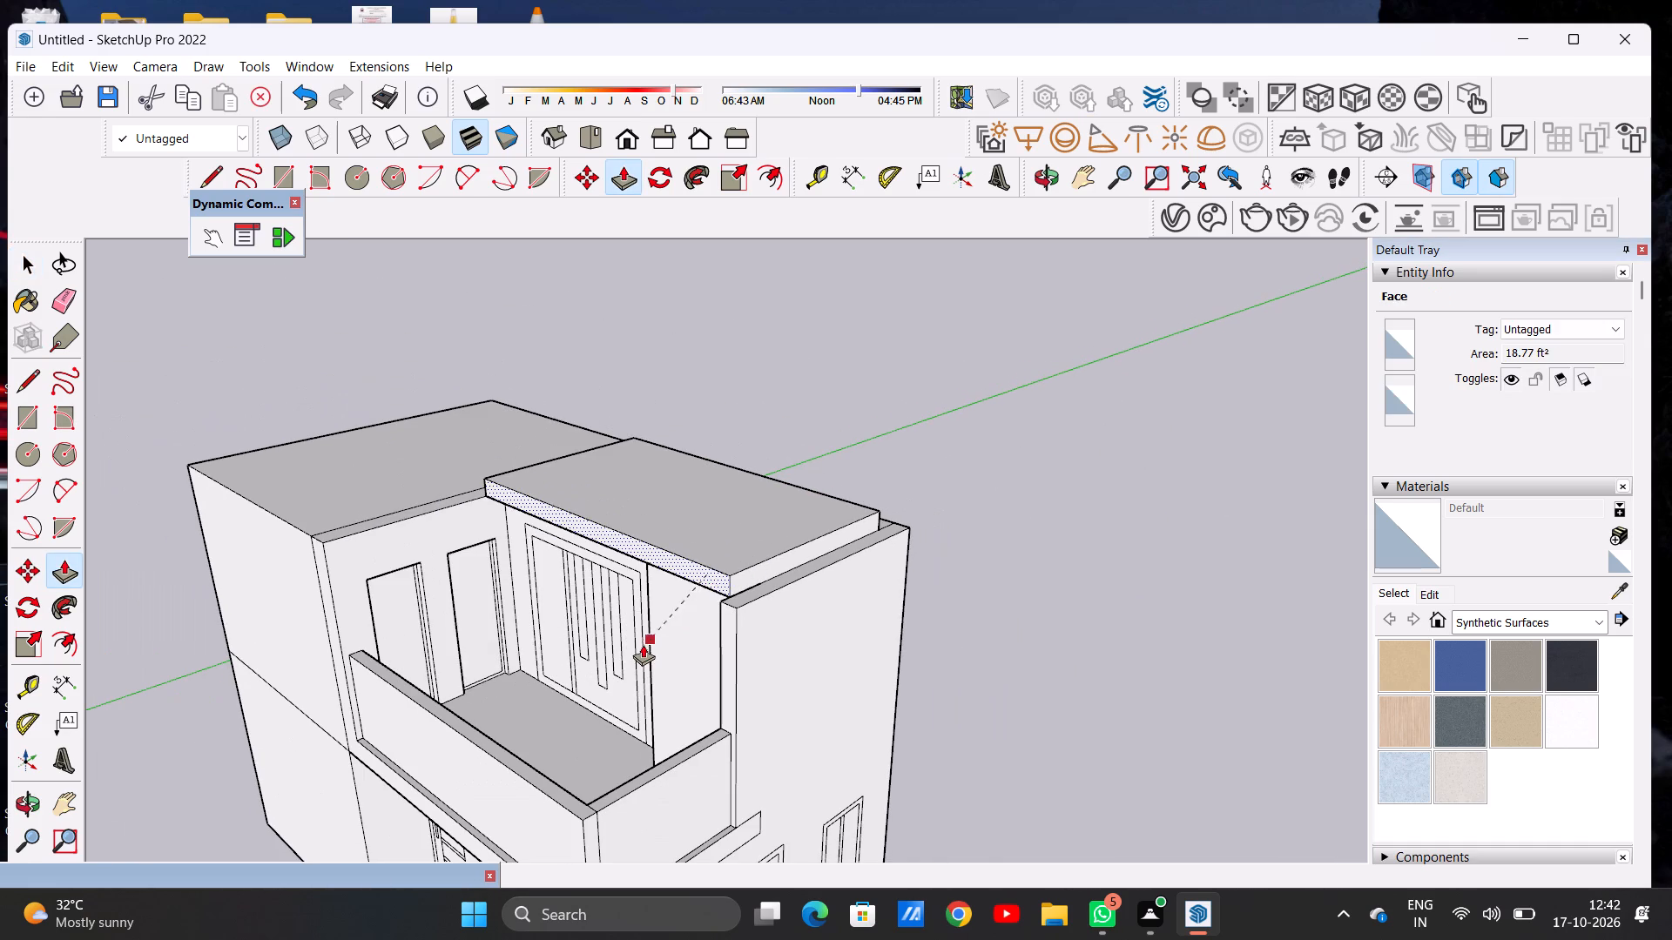
click(732, 616)
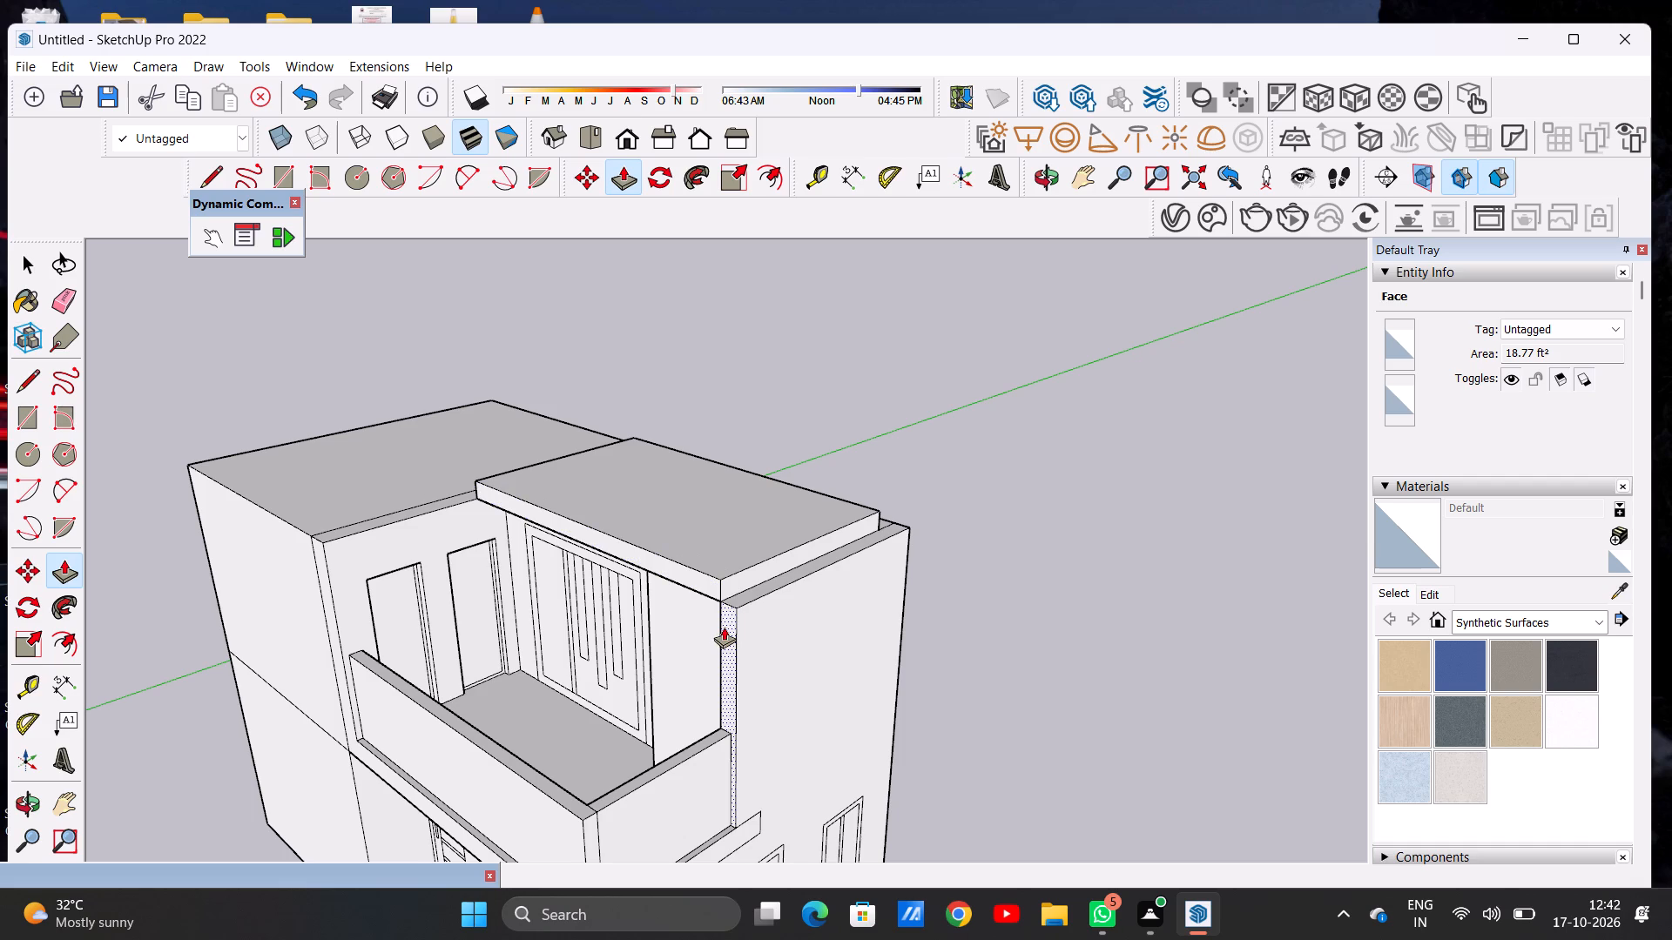
key(space)
Examine the extended roof slab with the balcony and upper storey from the front and both sides.
scroll(412, 554, down, 7)
middle_drag(350, 566, 589, 557)
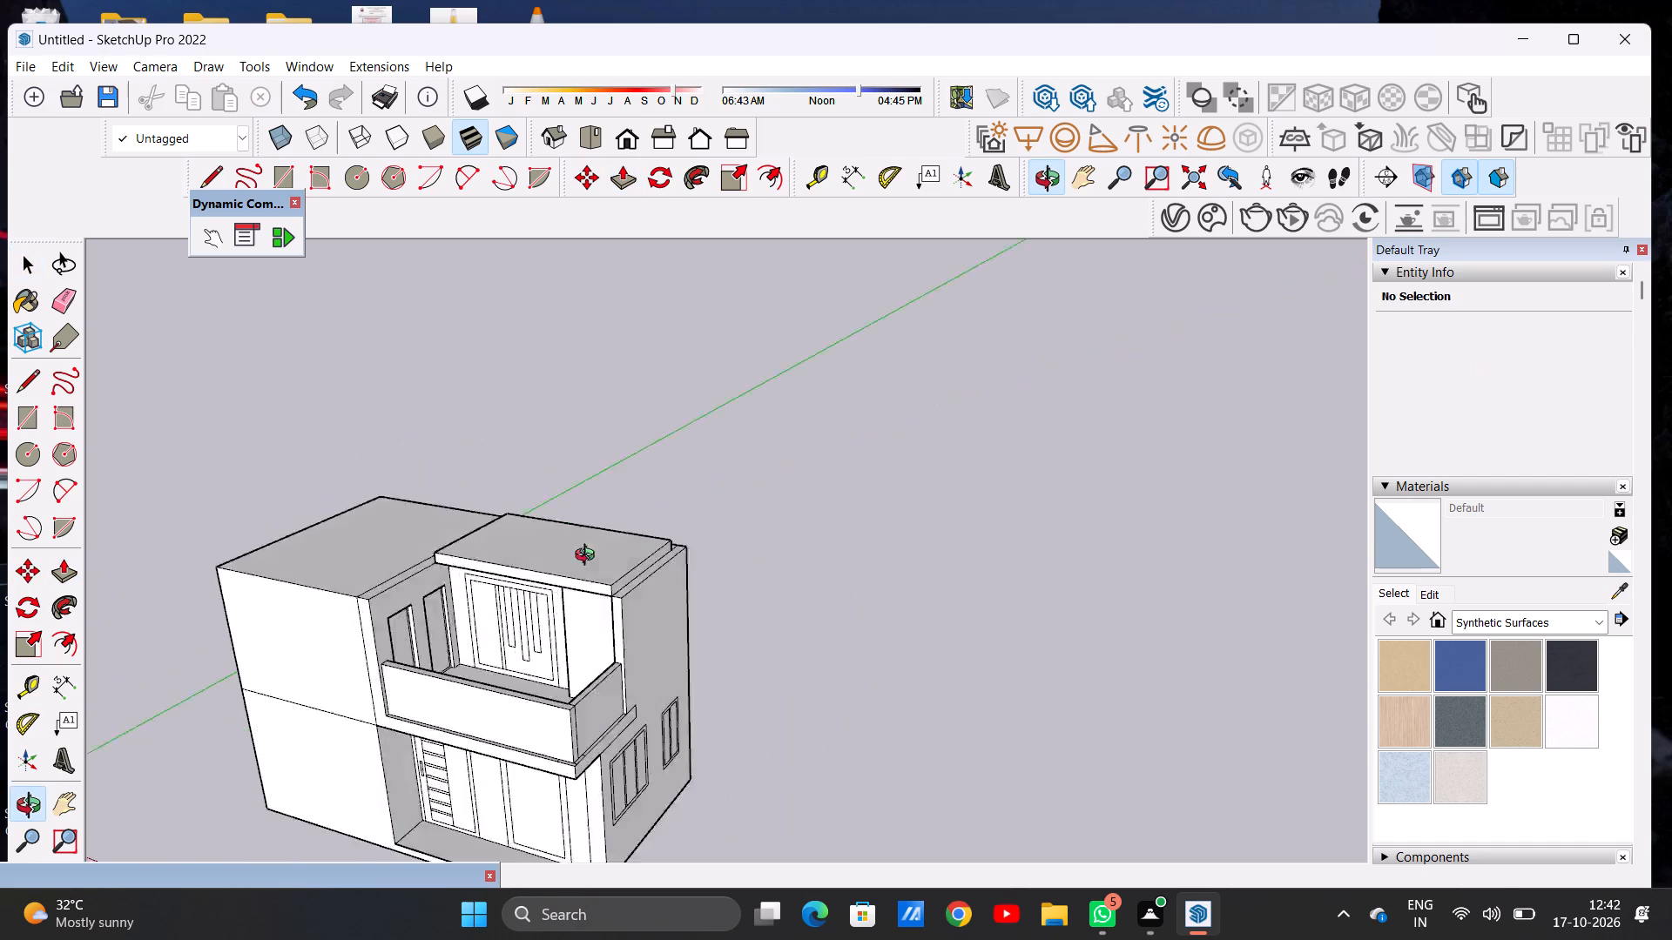
middle_drag(589, 557, 759, 556)
scroll(593, 666, up, 1)
scroll(590, 666, down, 1)
scroll(590, 666, up, 4)
middle_drag(634, 648, 398, 601)
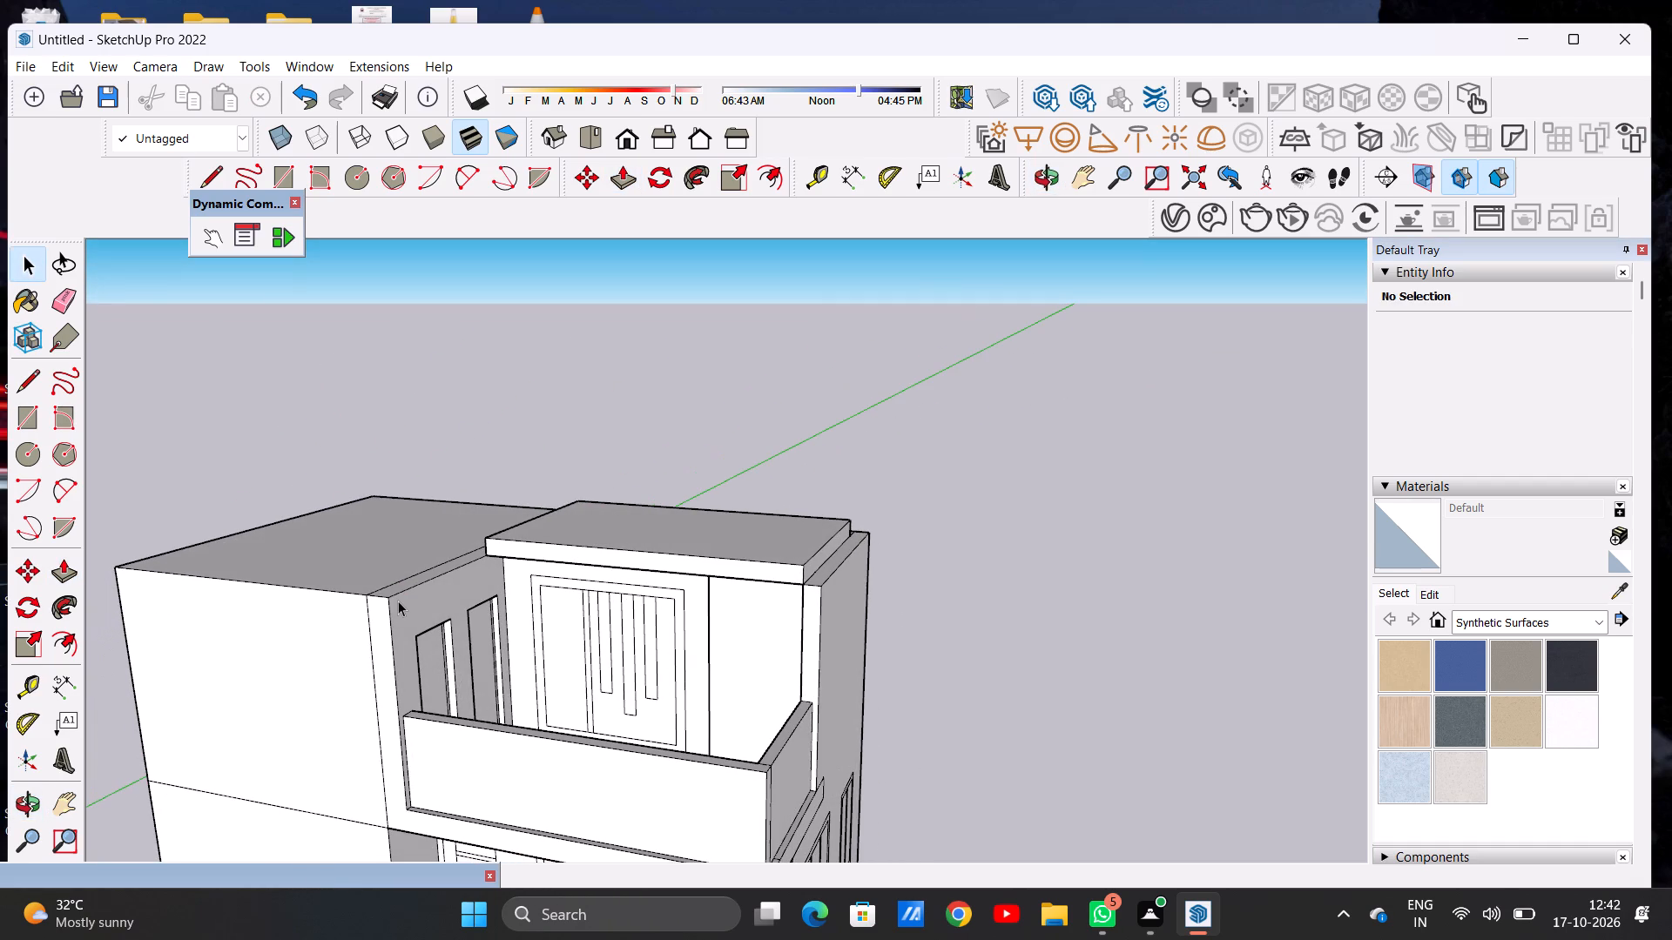
scroll(428, 586, down, 1)
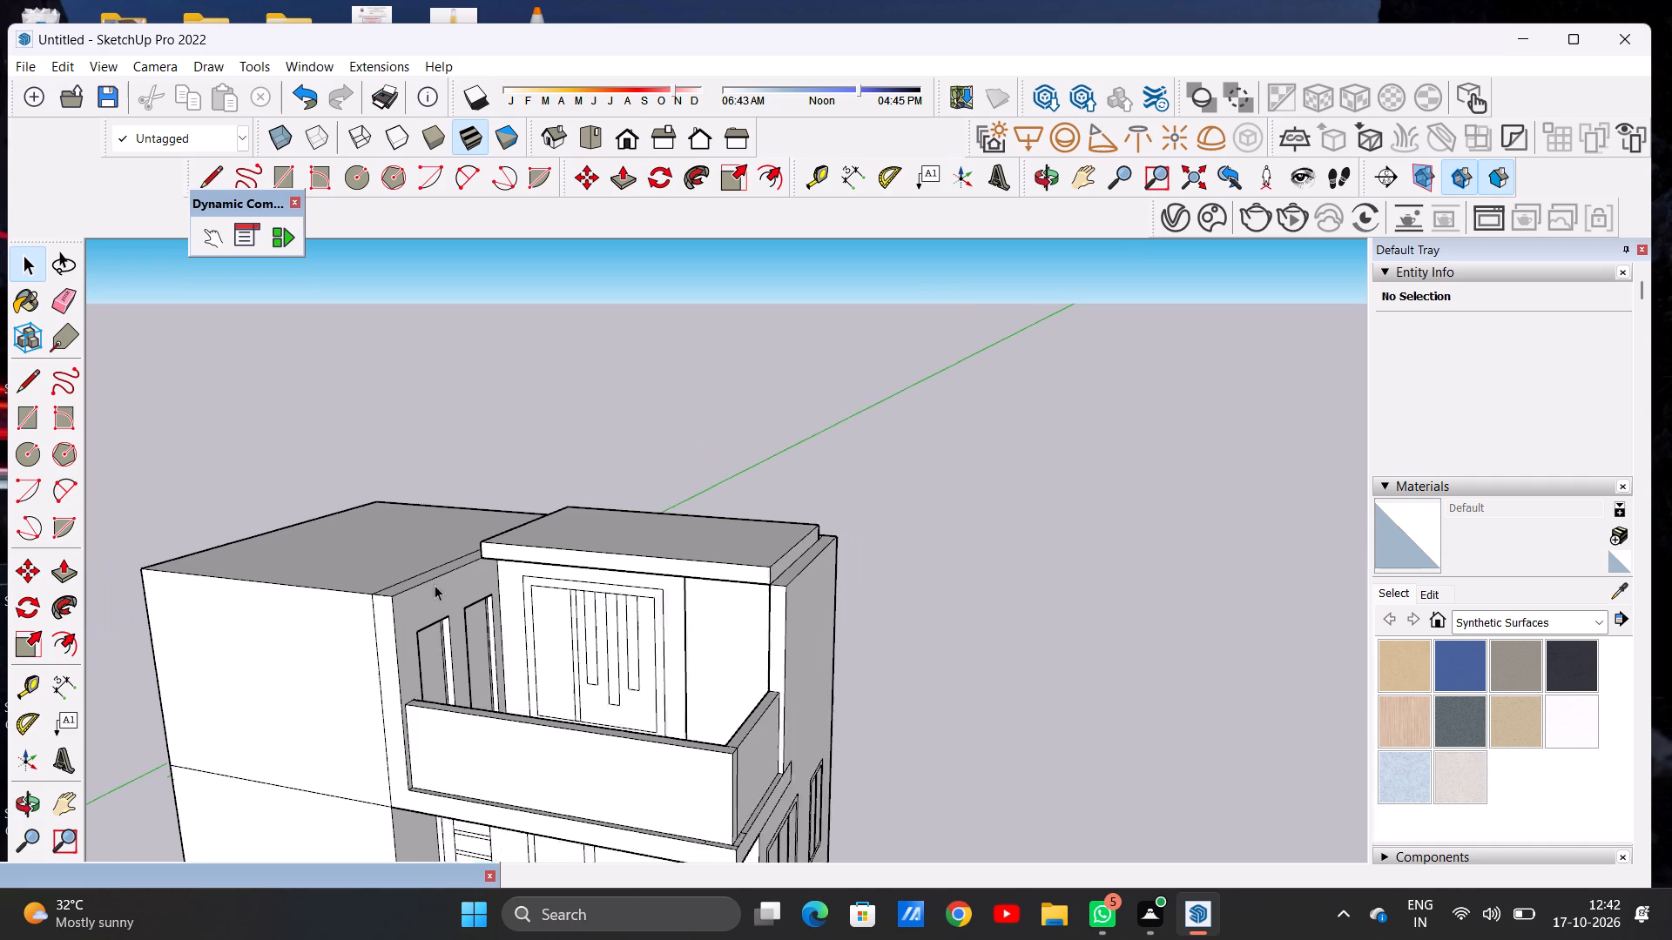
scroll(435, 585, down, 2)
scroll(615, 621, up, 4)
middle_drag(424, 618, 732, 505)
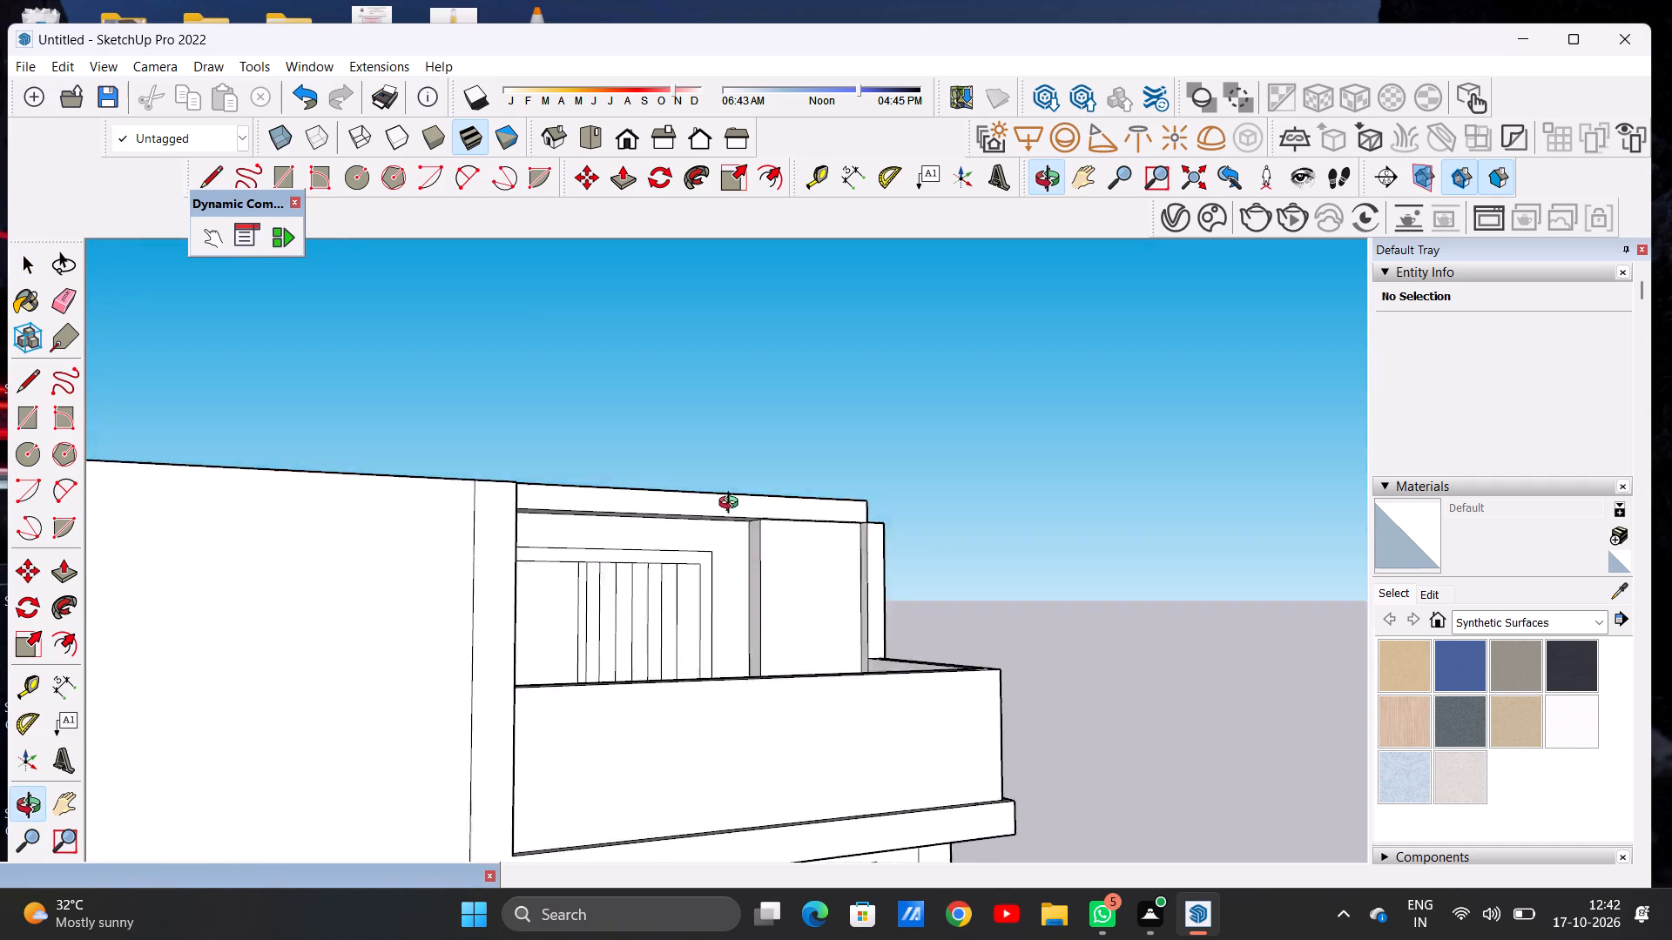
middle_drag(732, 505, 550, 628)
scroll(612, 643, down, 7)
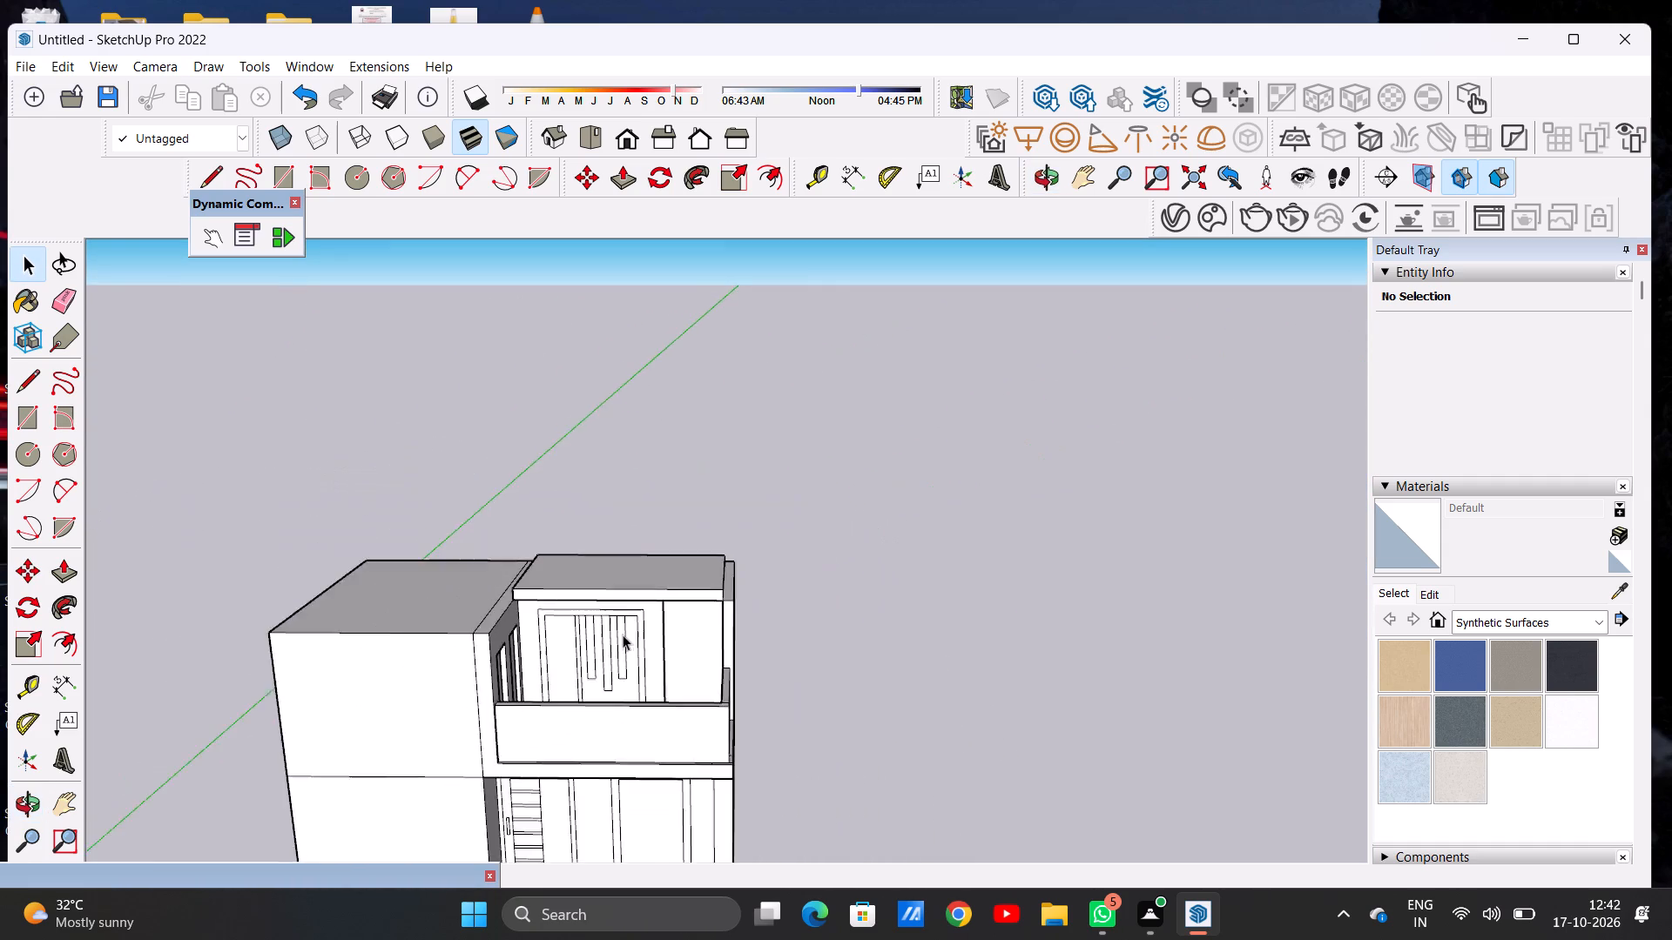
scroll(623, 634, down, 3)
scroll(582, 692, up, 5)
middle_drag(561, 703, 698, 644)
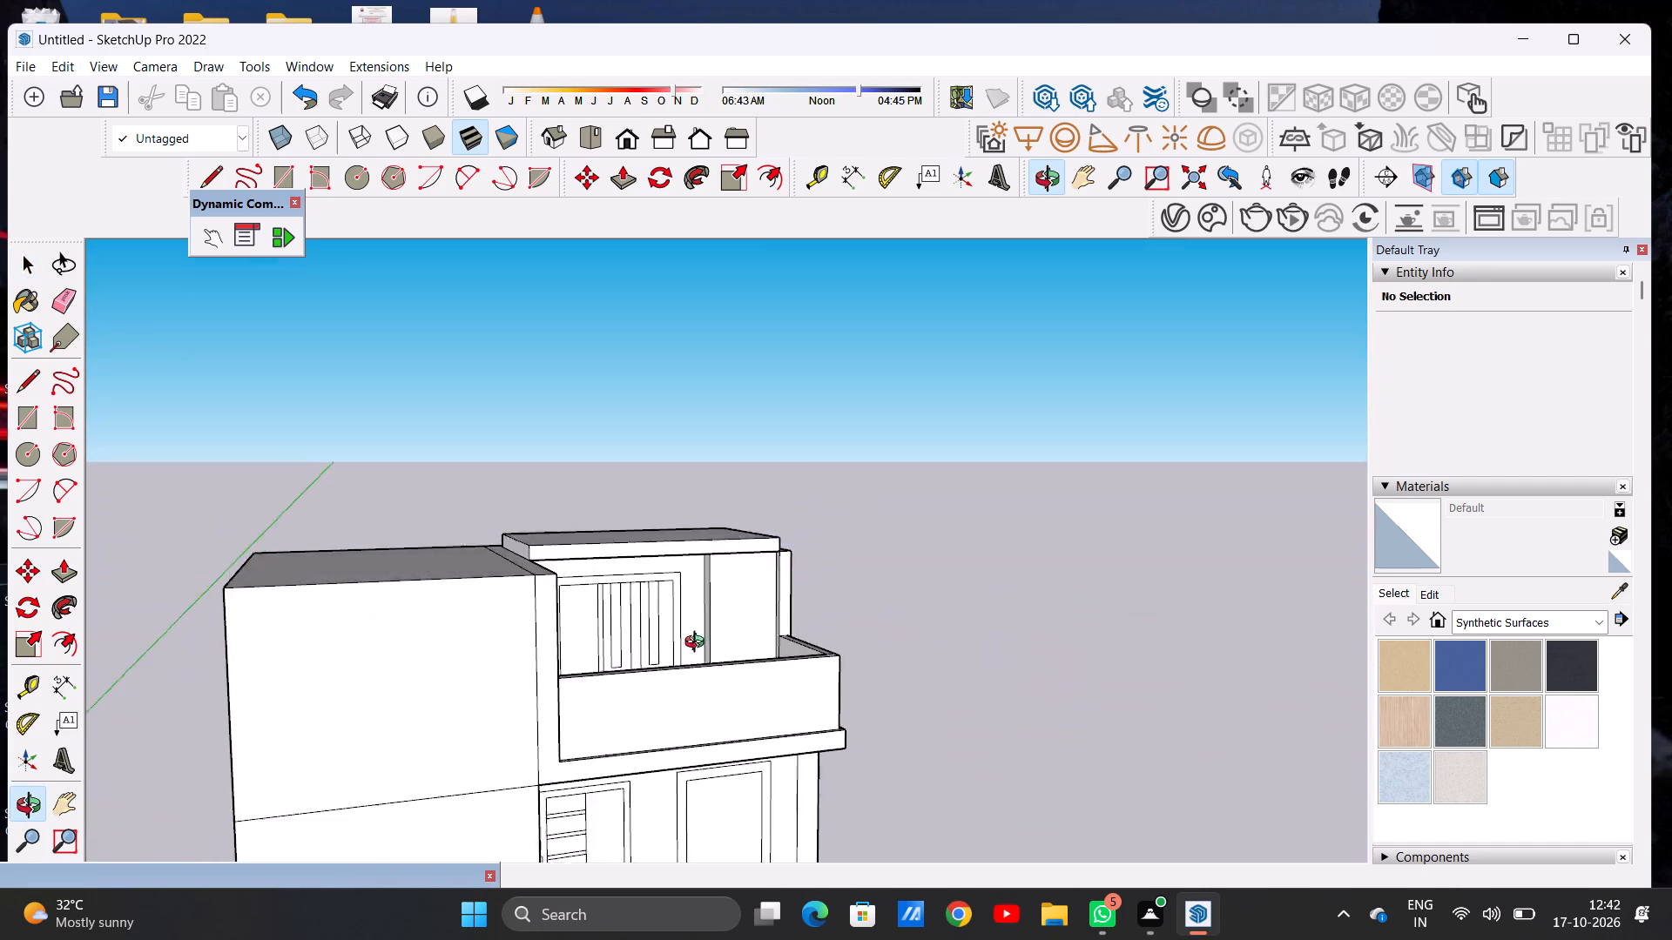
middle_drag(698, 644, 526, 658)
scroll(530, 650, down, 1)
scroll(673, 616, down, 4)
scroll(659, 589, up, 5)
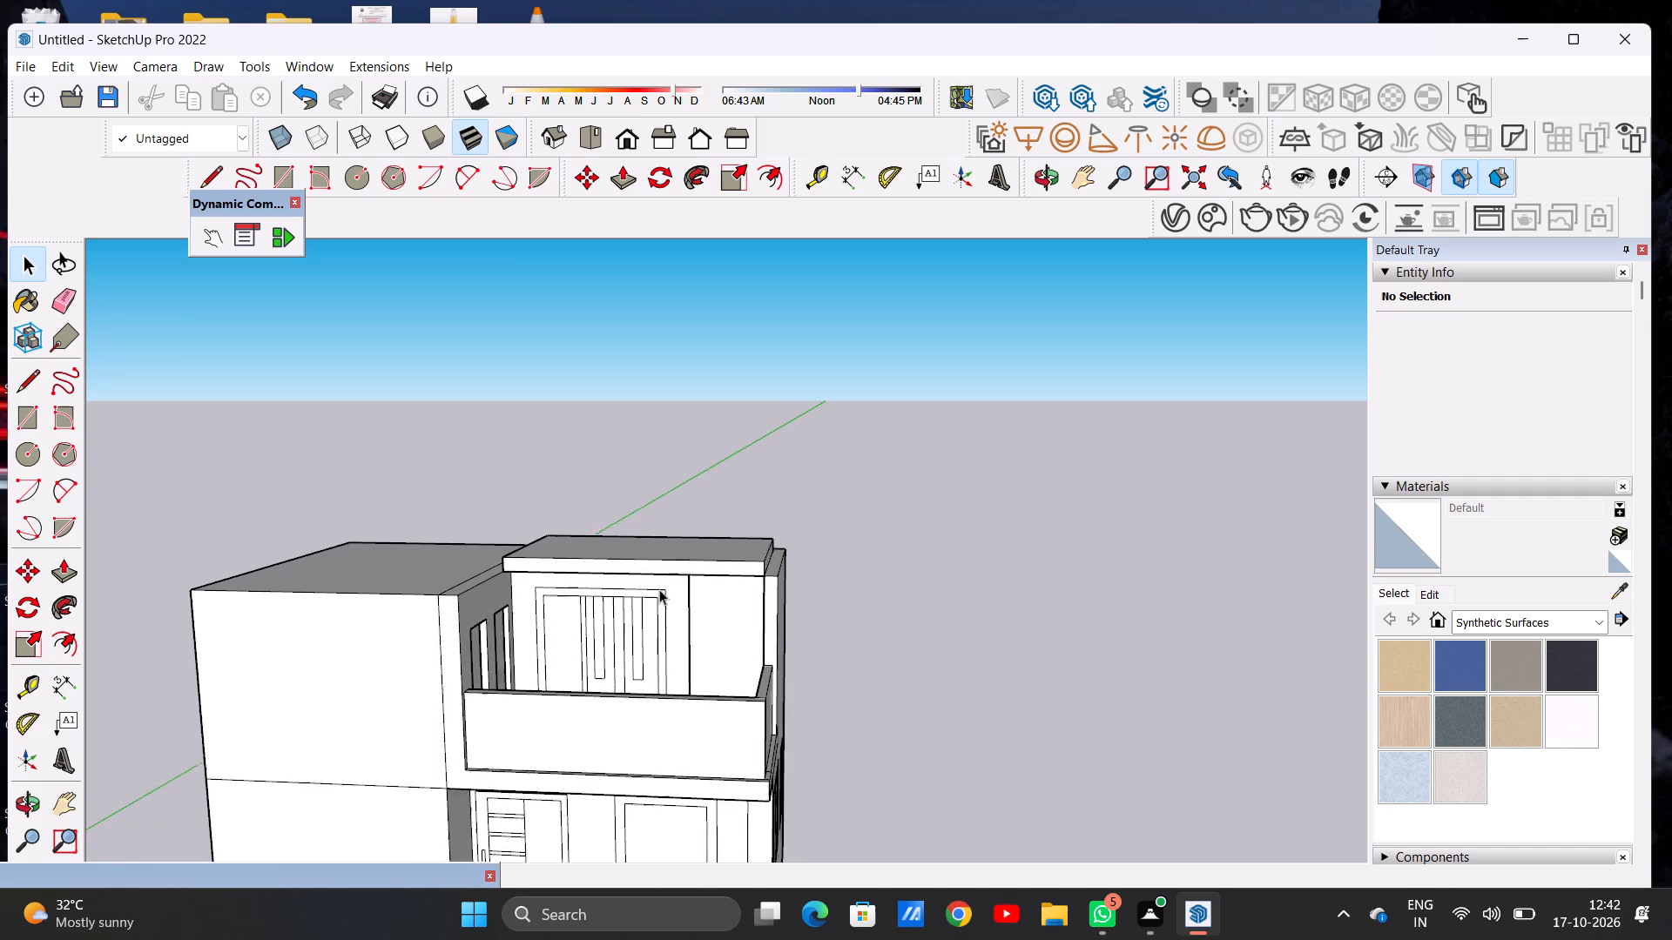
scroll(659, 589, up, 1)
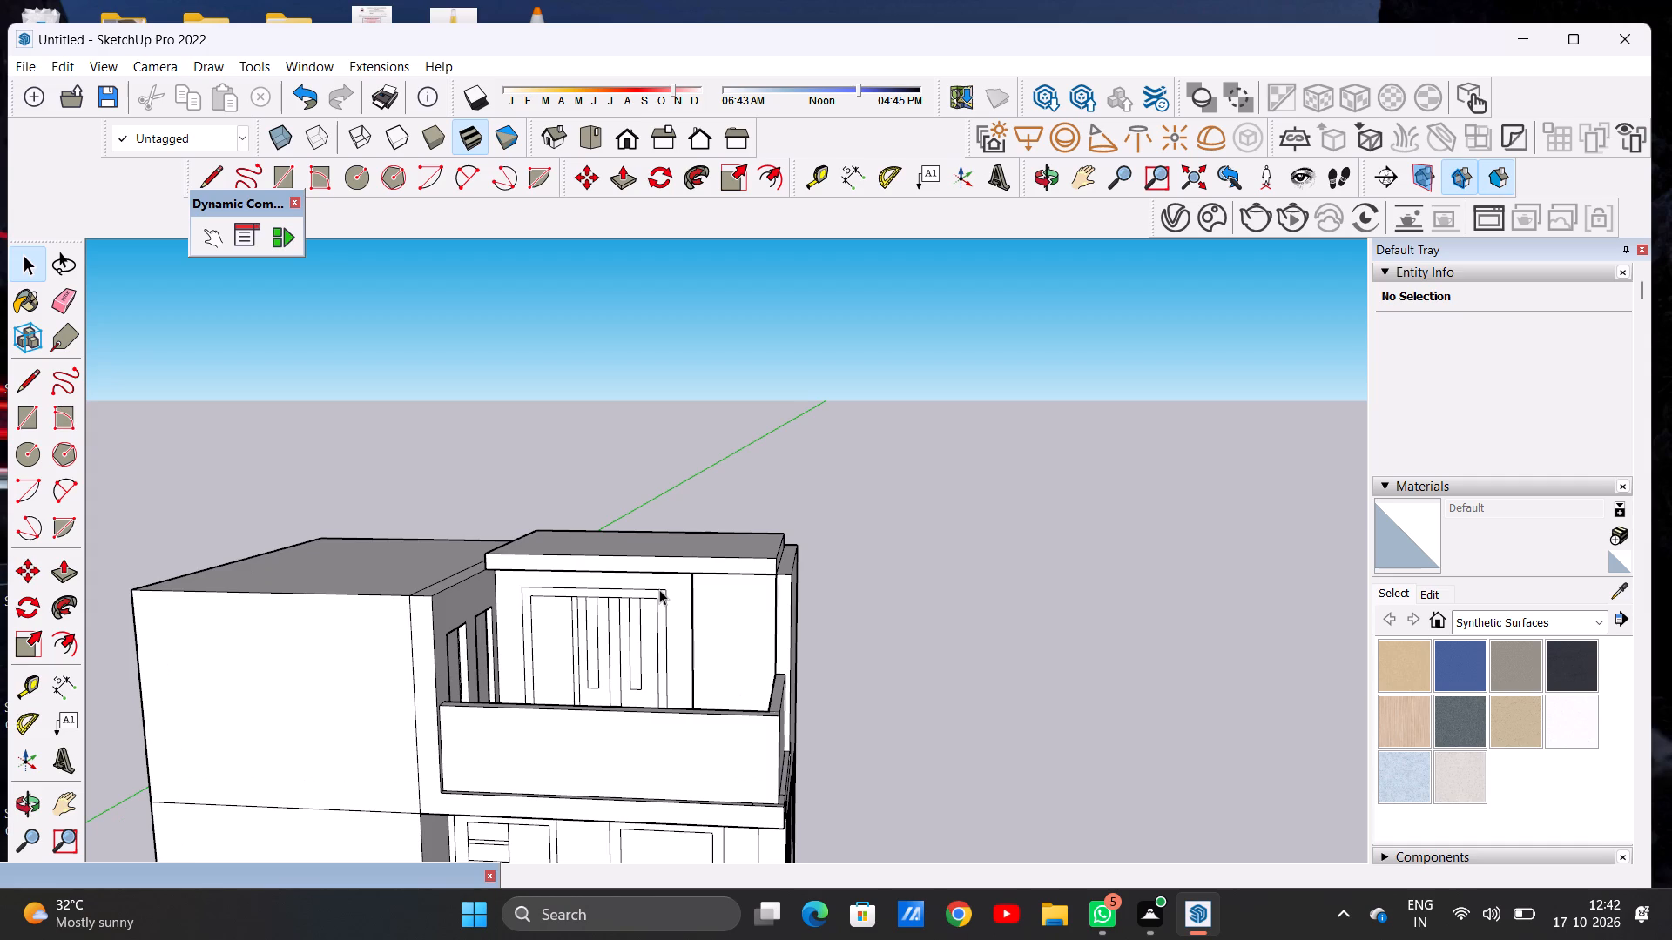
scroll(701, 611, down, 20)
scroll(701, 611, down, 14)
Examine the roof slab's front edge, the slatted panel and the balcony's back wall at close range from several angles.
scroll(647, 649, up, 13)
middle_drag(885, 592, 1043, 629)
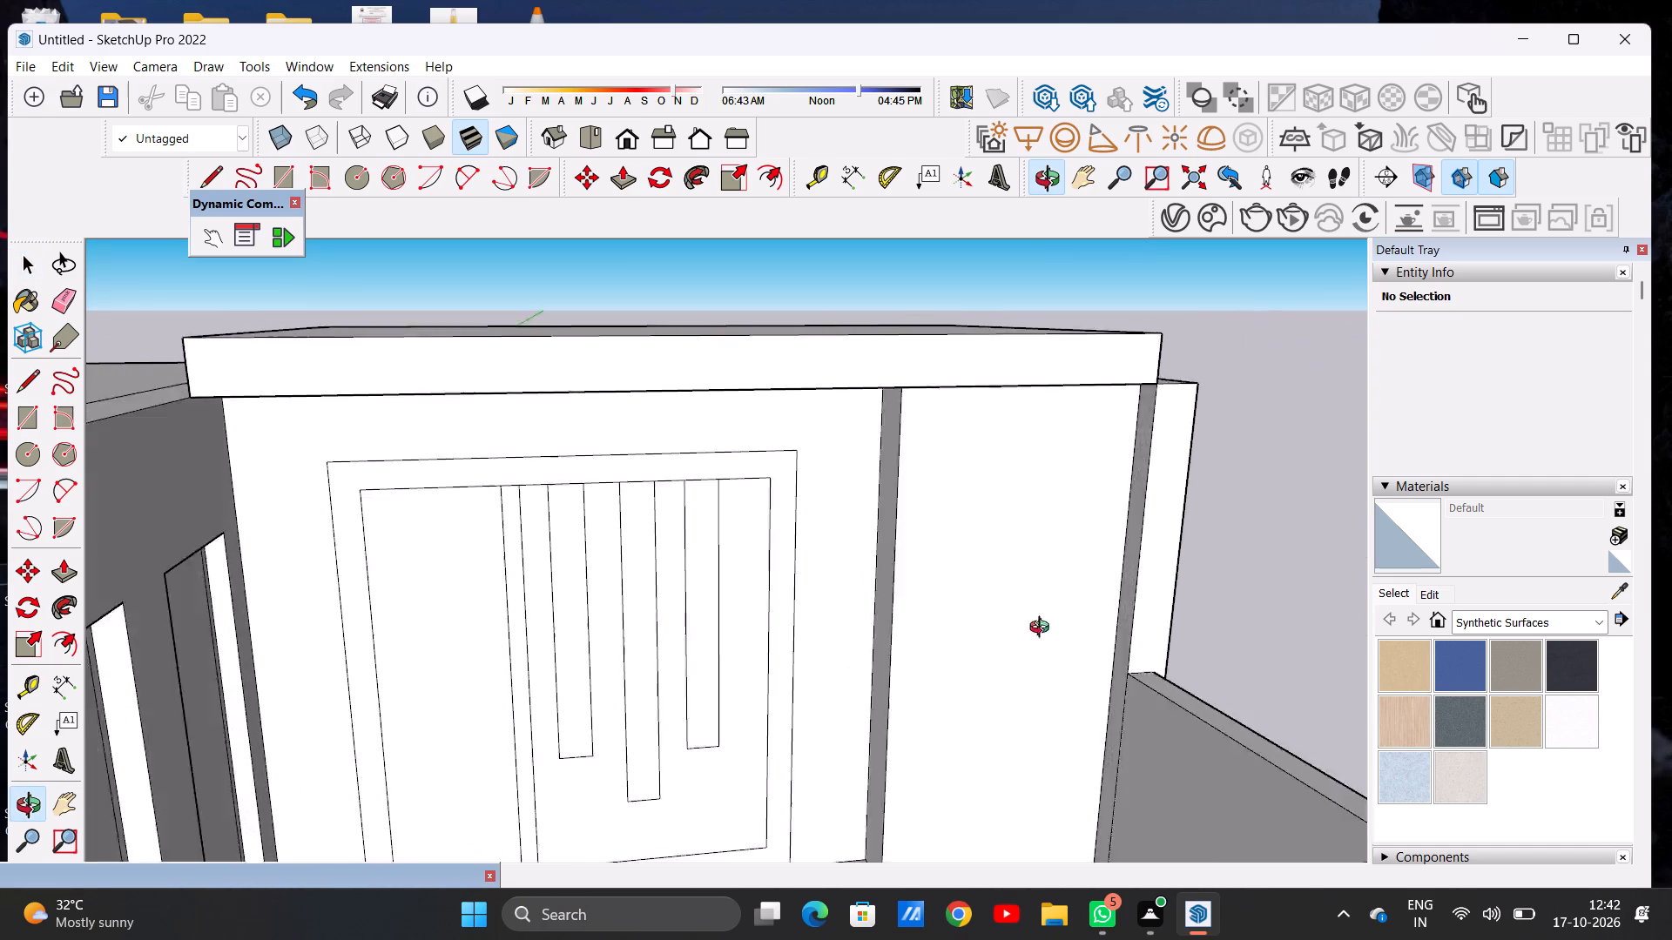
middle_drag(1043, 629, 957, 642)
scroll(955, 642, down, 12)
middle_drag(814, 603, 933, 553)
scroll(935, 564, up, 4)
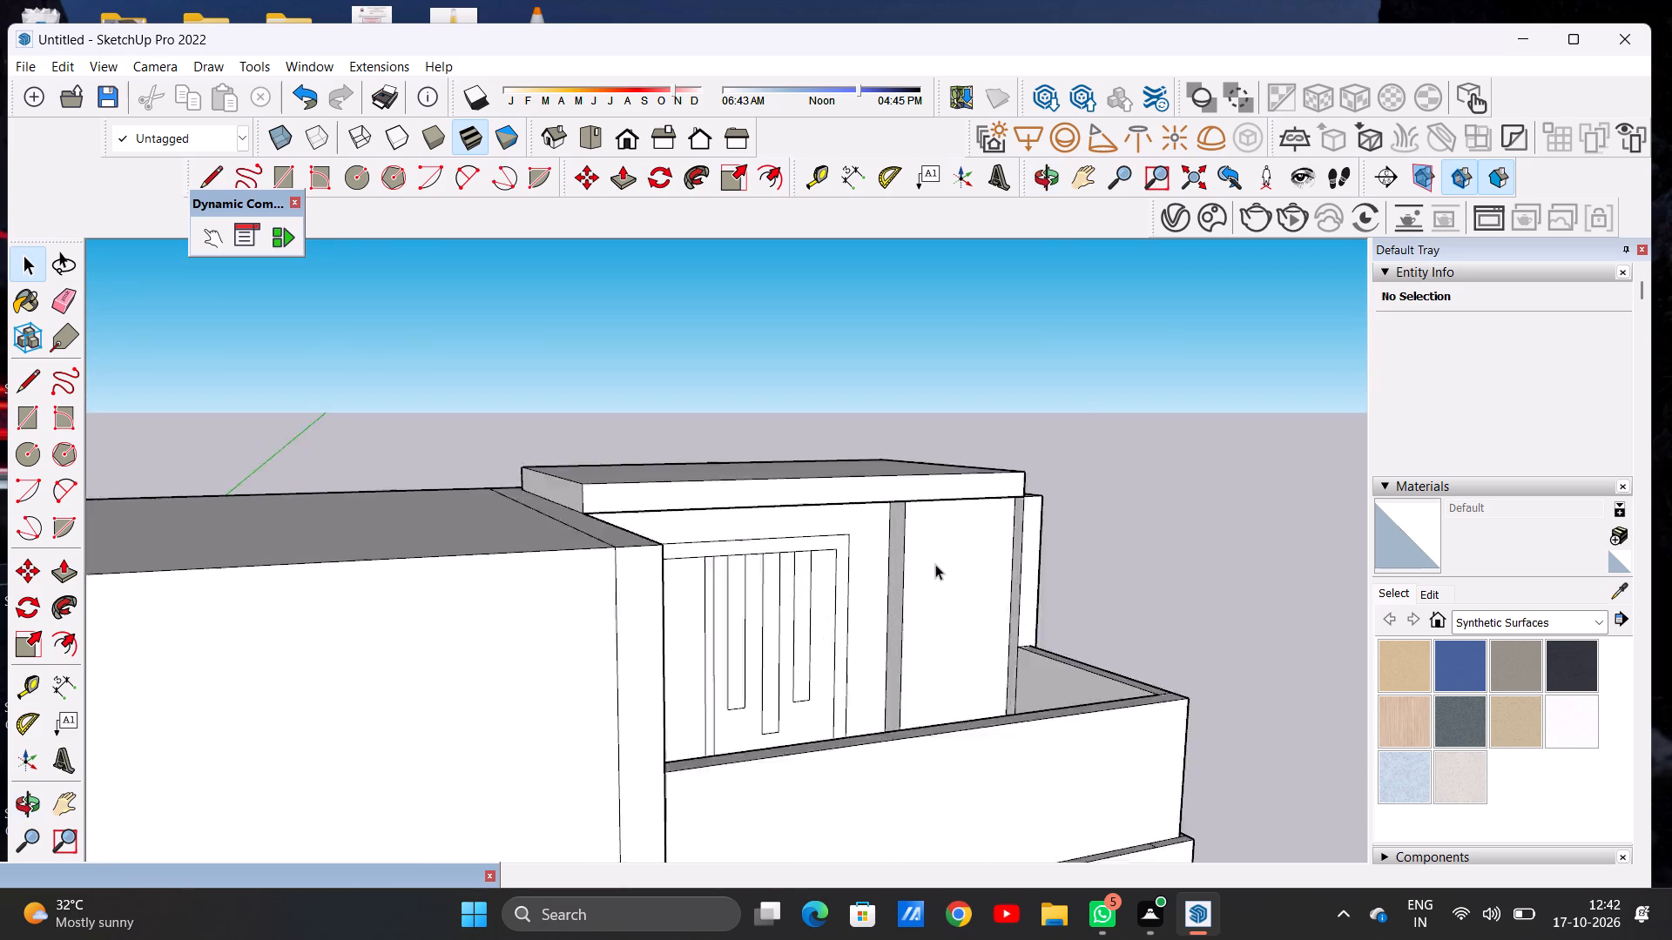
scroll(935, 564, up, 9)
middle_drag(1042, 568, 806, 584)
scroll(871, 591, down, 7)
middle_drag(988, 601, 820, 604)
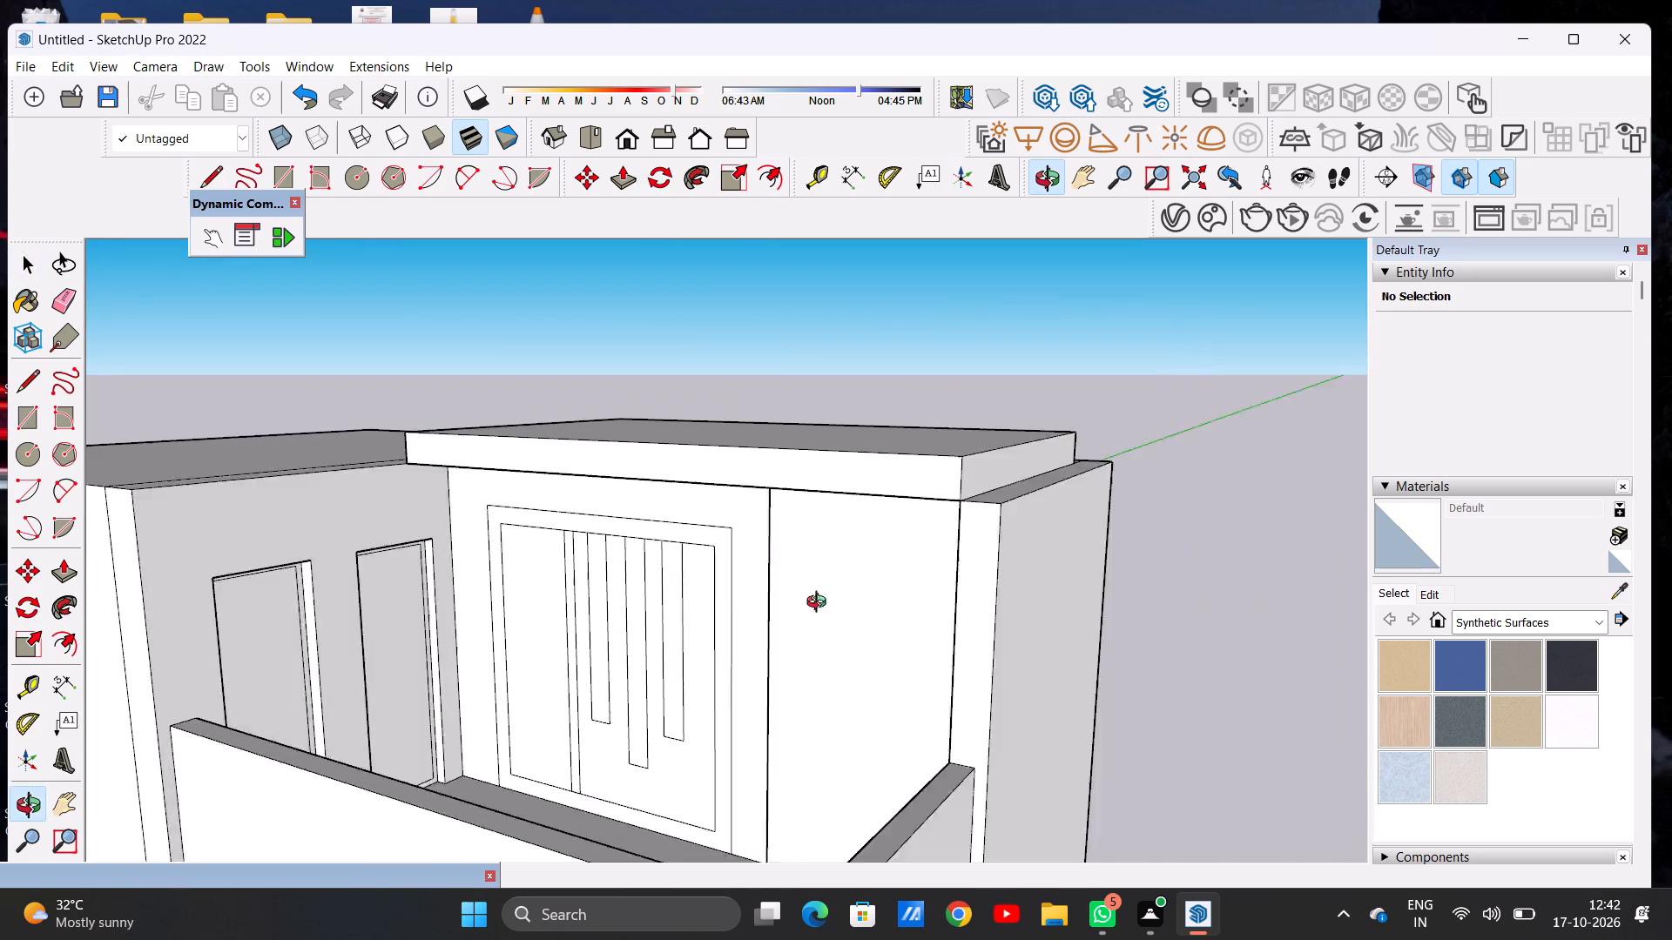
middle_drag(820, 604, 981, 617)
scroll(994, 612, down, 10)
scroll(945, 611, up, 11)
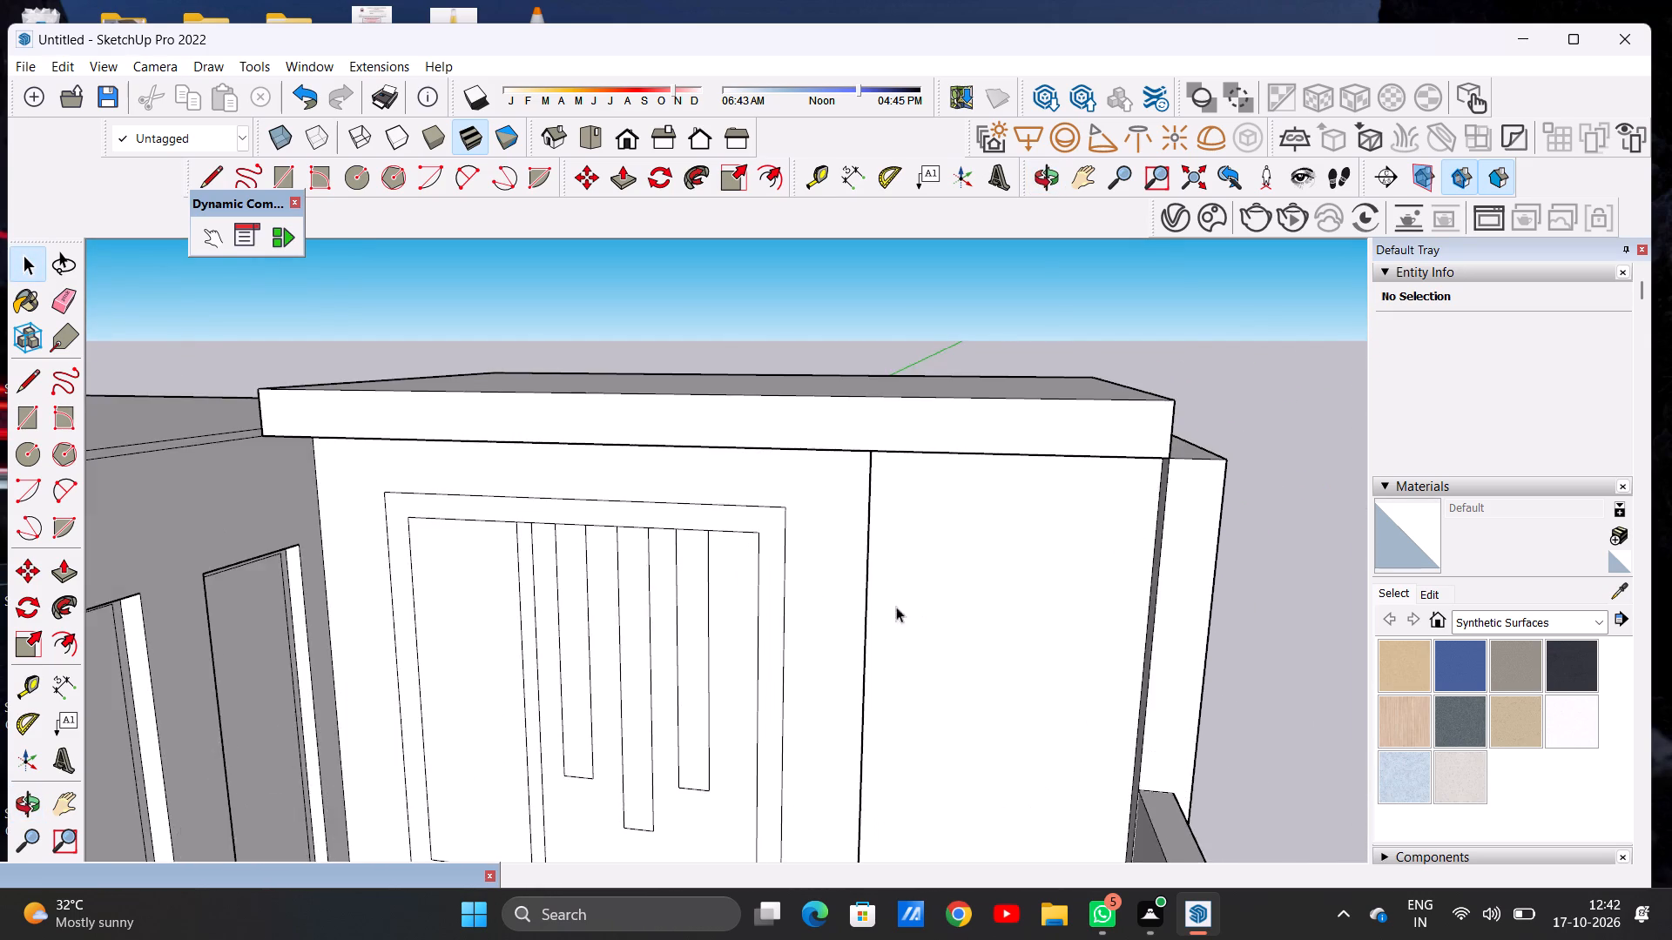
middle_drag(771, 603, 667, 603)
scroll(1022, 600, down, 12)
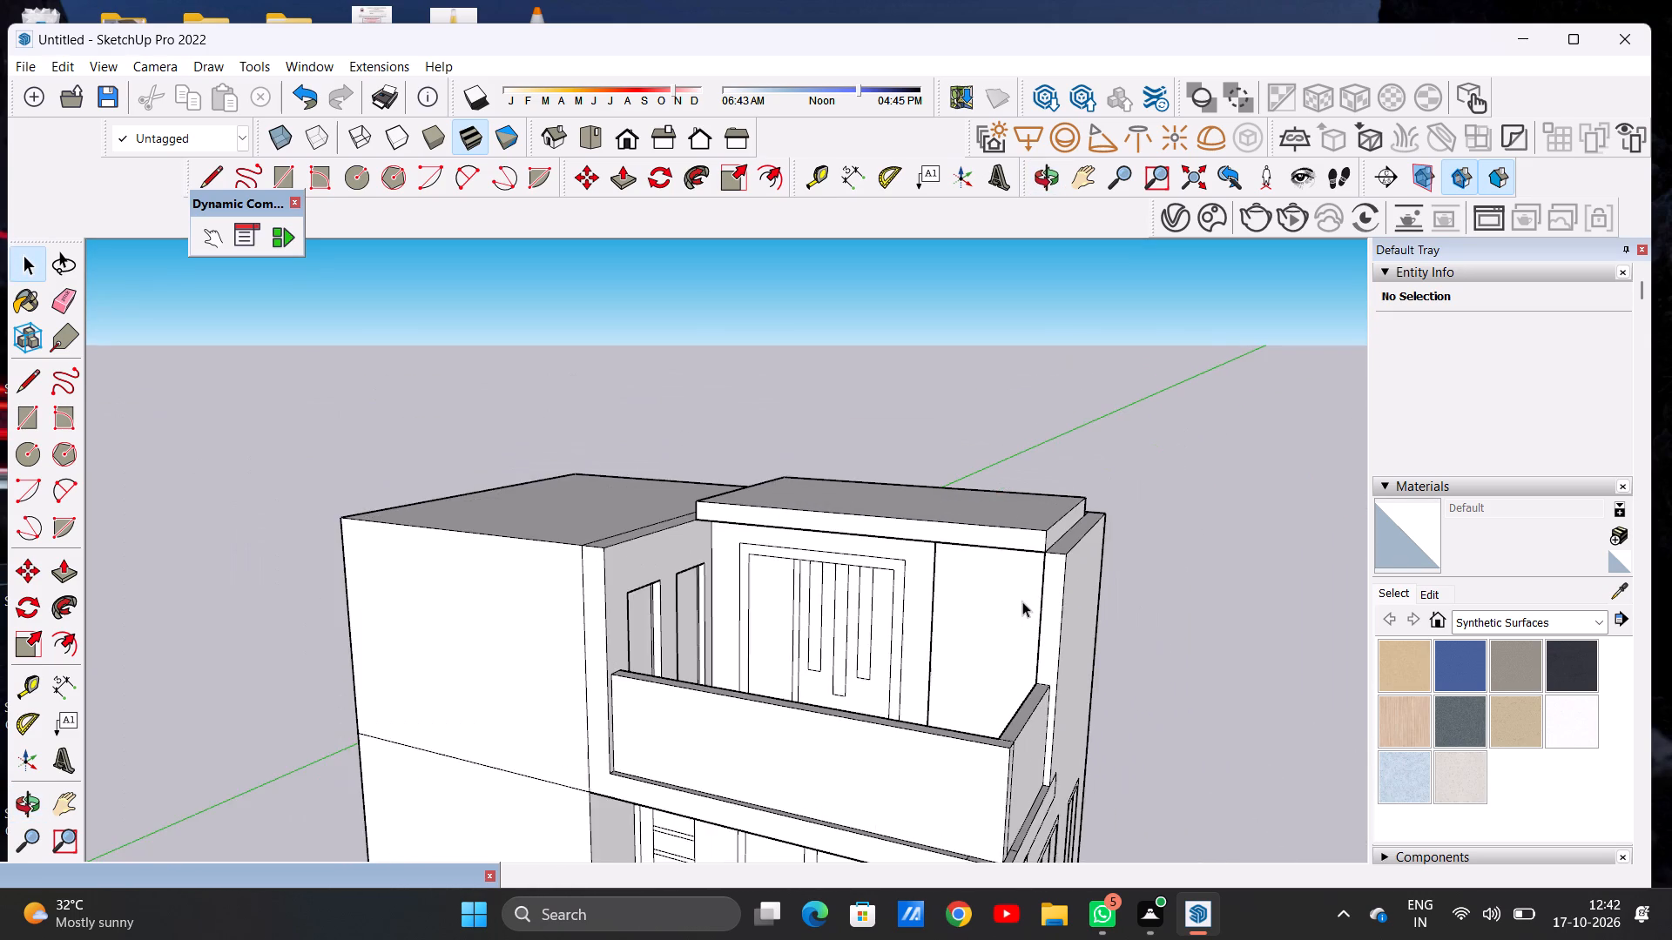
scroll(1022, 602, down, 2)
scroll(887, 591, up, 7)
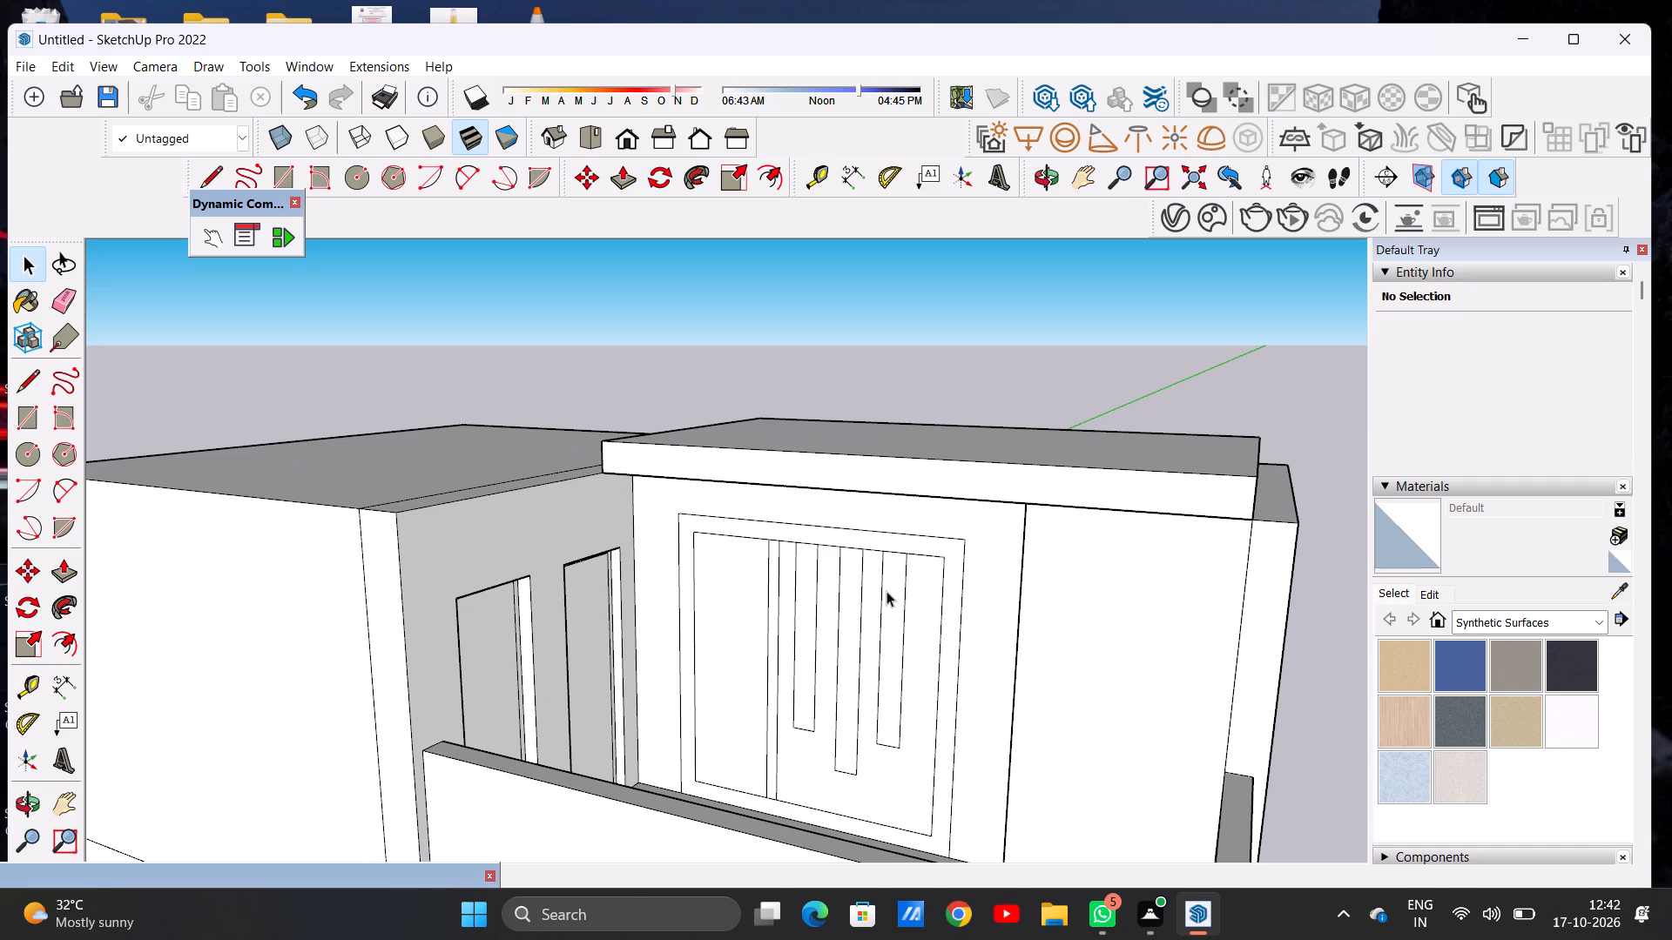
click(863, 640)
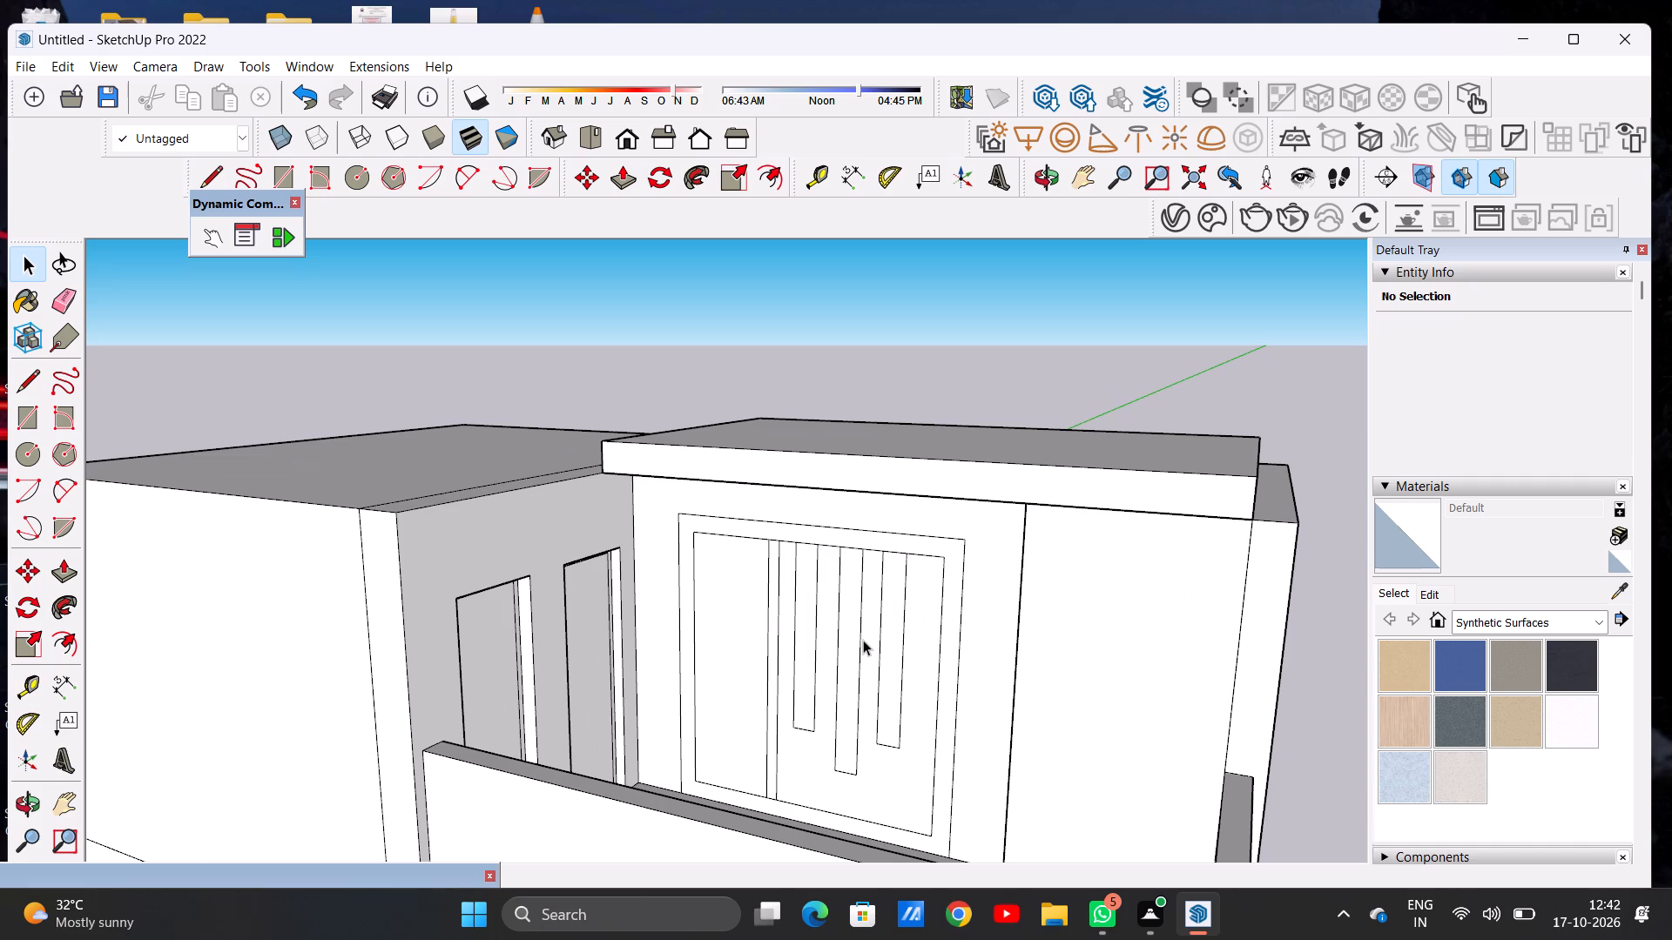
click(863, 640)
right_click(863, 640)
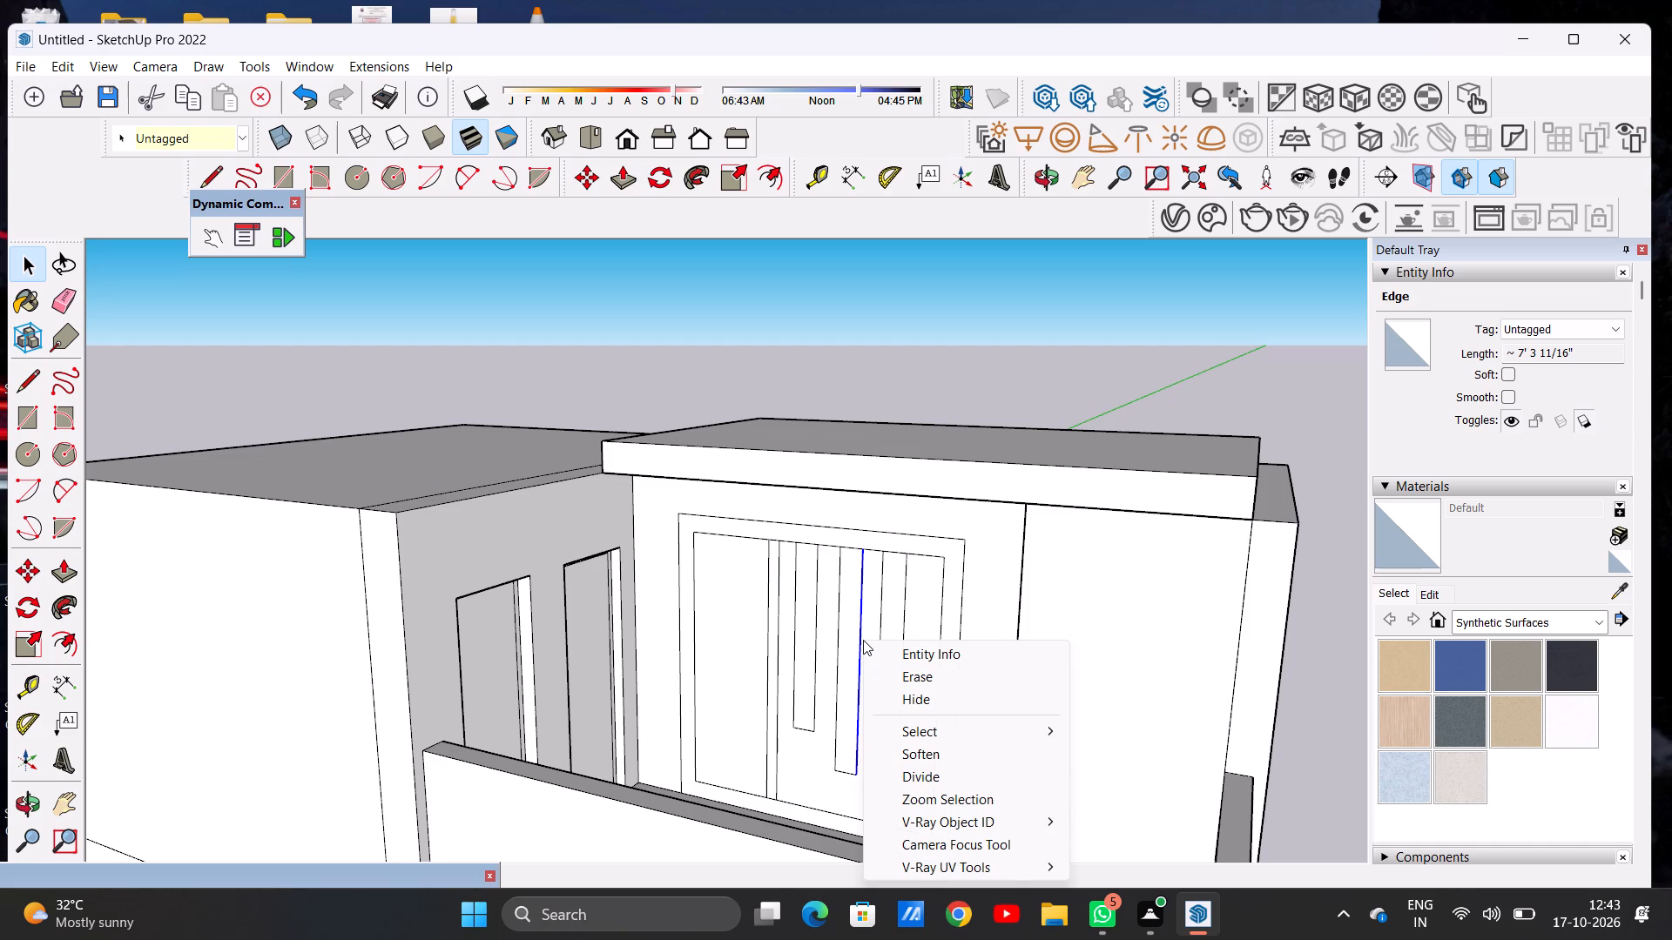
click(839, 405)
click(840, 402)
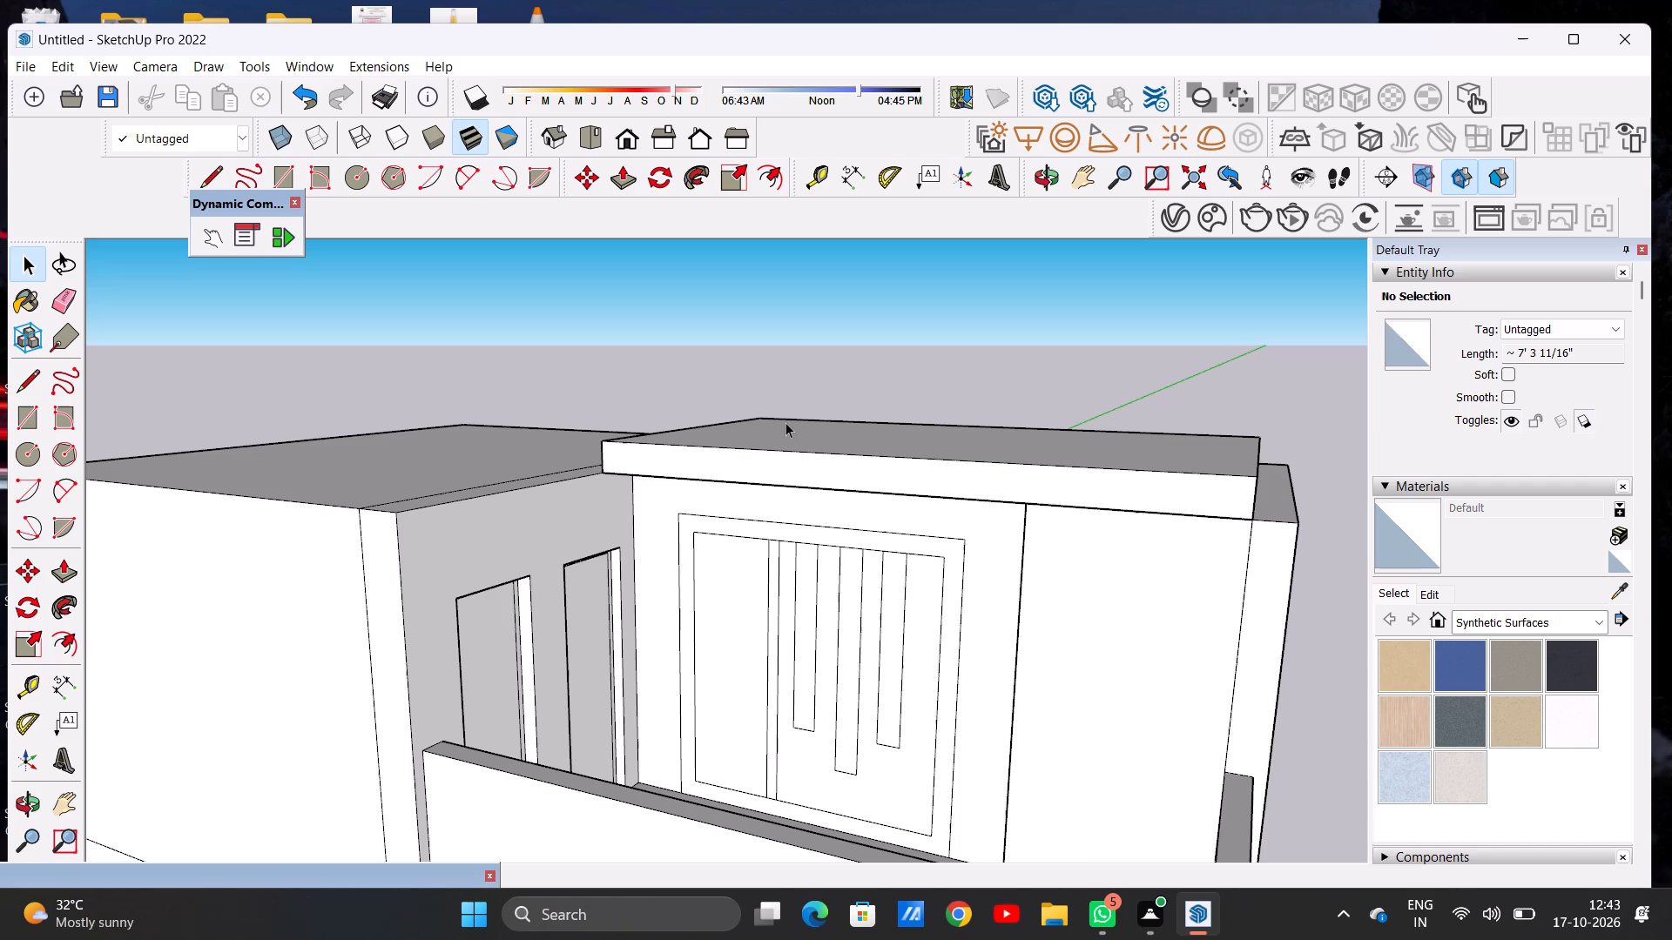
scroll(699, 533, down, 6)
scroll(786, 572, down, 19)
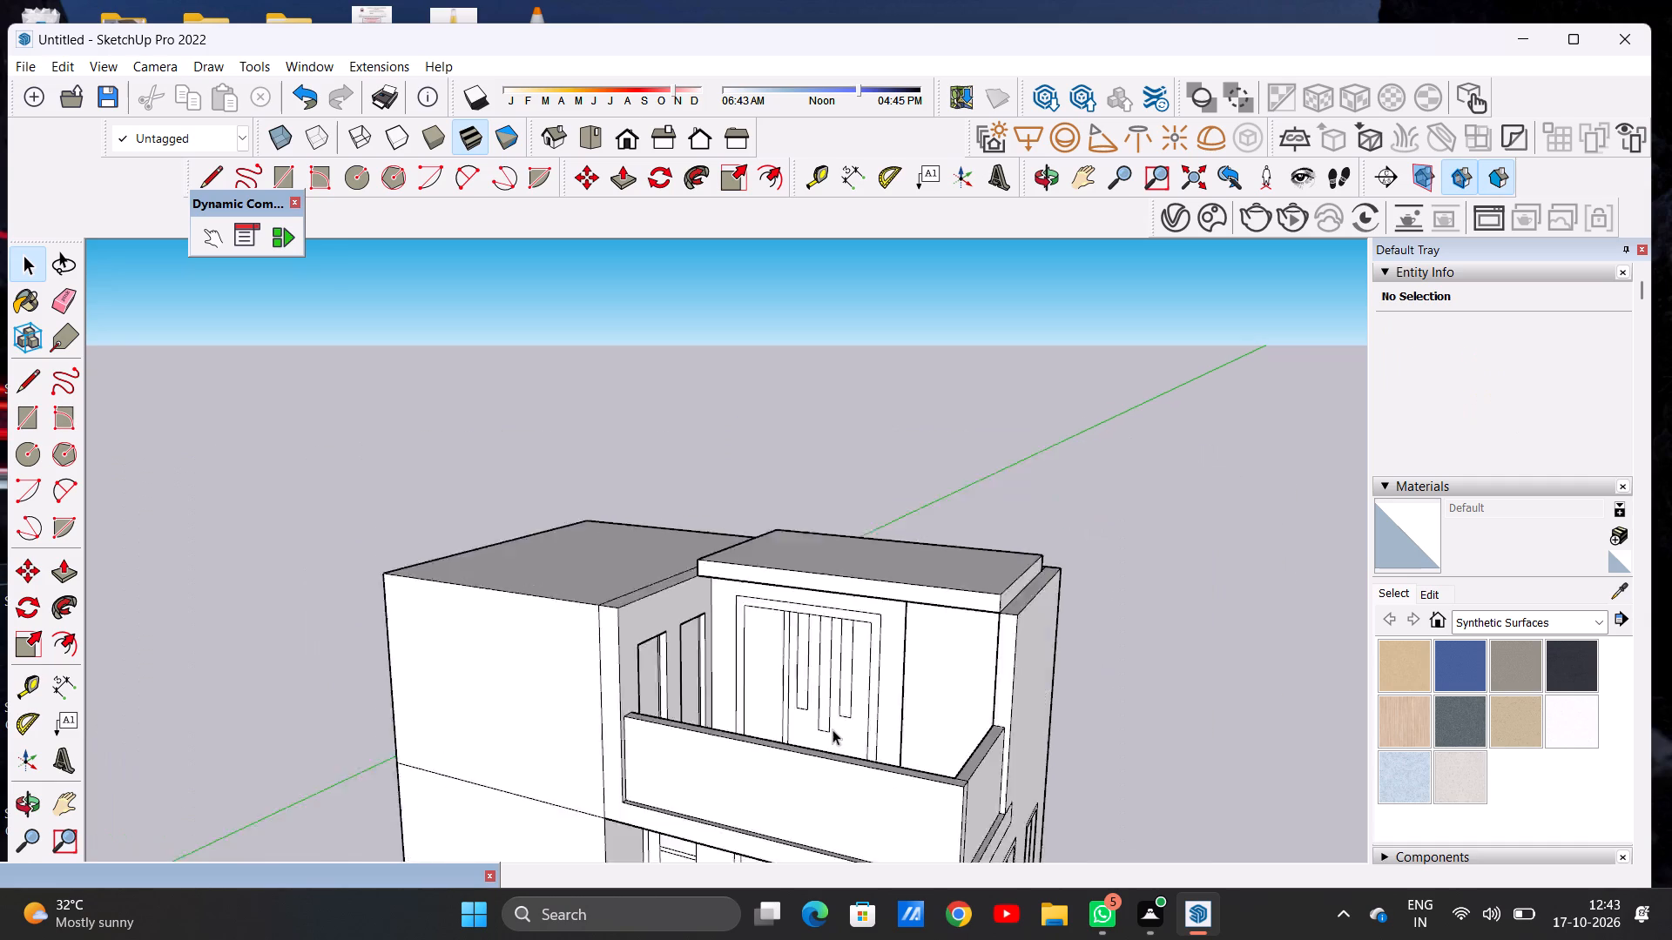
Examine the house's front elevation, with the balcony, raised roof slab and ground-floor door and window, at several distances.
scroll(833, 729, down, 9)
scroll(570, 407, down, 5)
scroll(779, 641, up, 7)
middle_drag(692, 681, 790, 609)
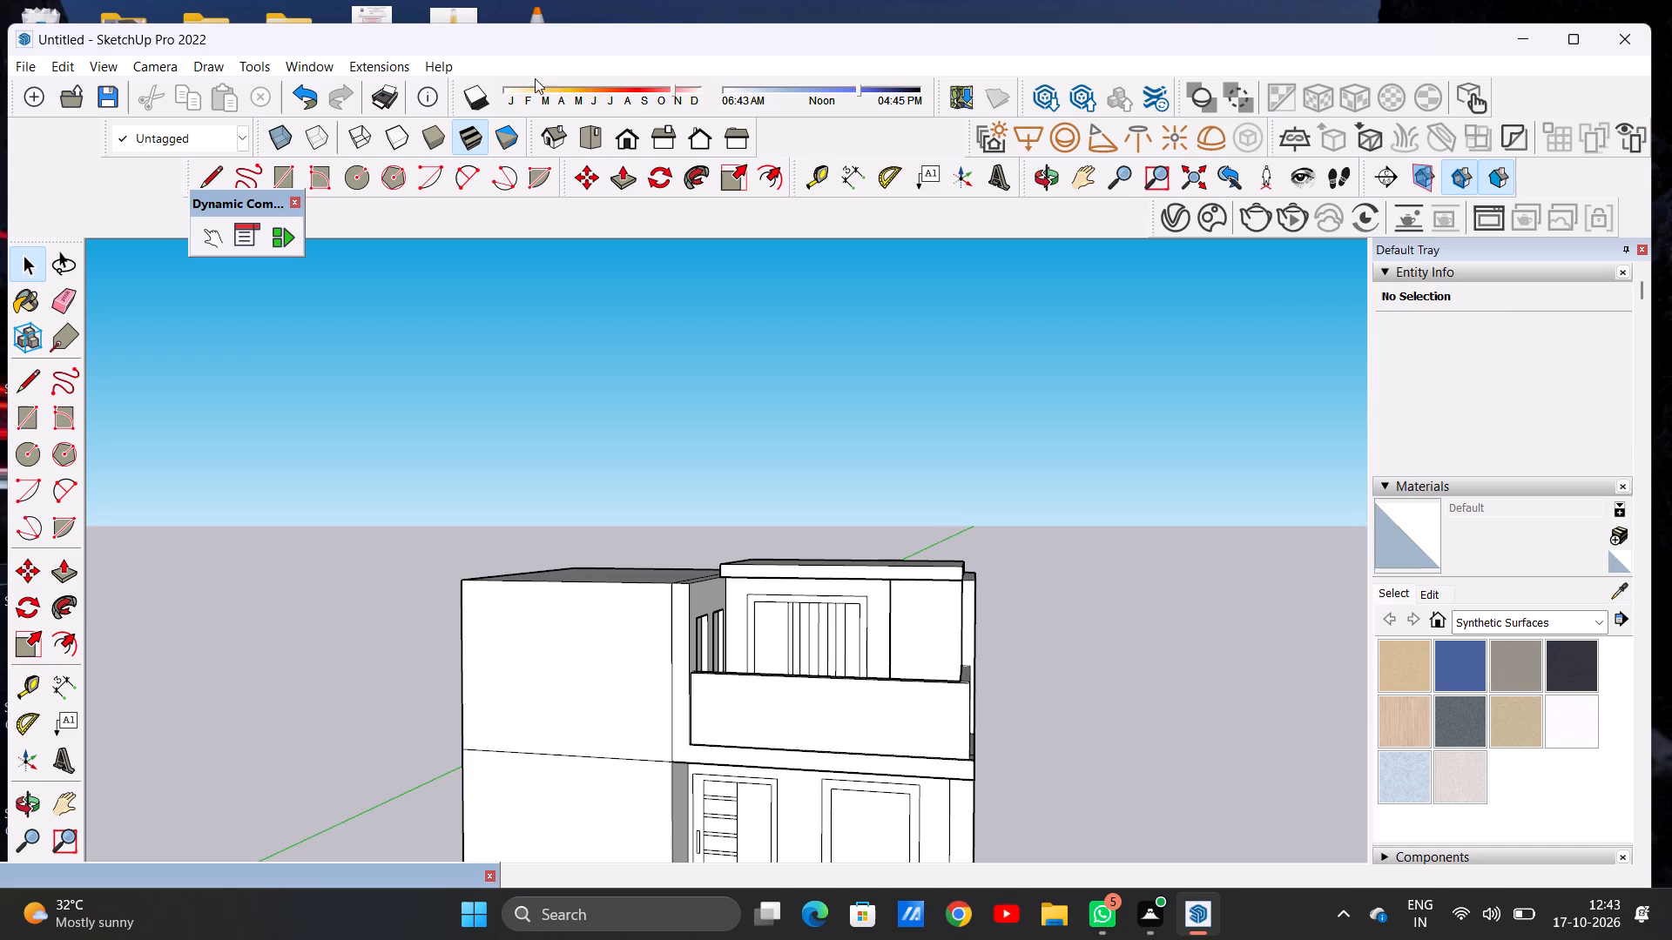
scroll(727, 701, down, 20)
scroll(727, 701, down, 2)
scroll(824, 648, down, 12)
scroll(803, 794, up, 7)
middle_drag(681, 705, 758, 673)
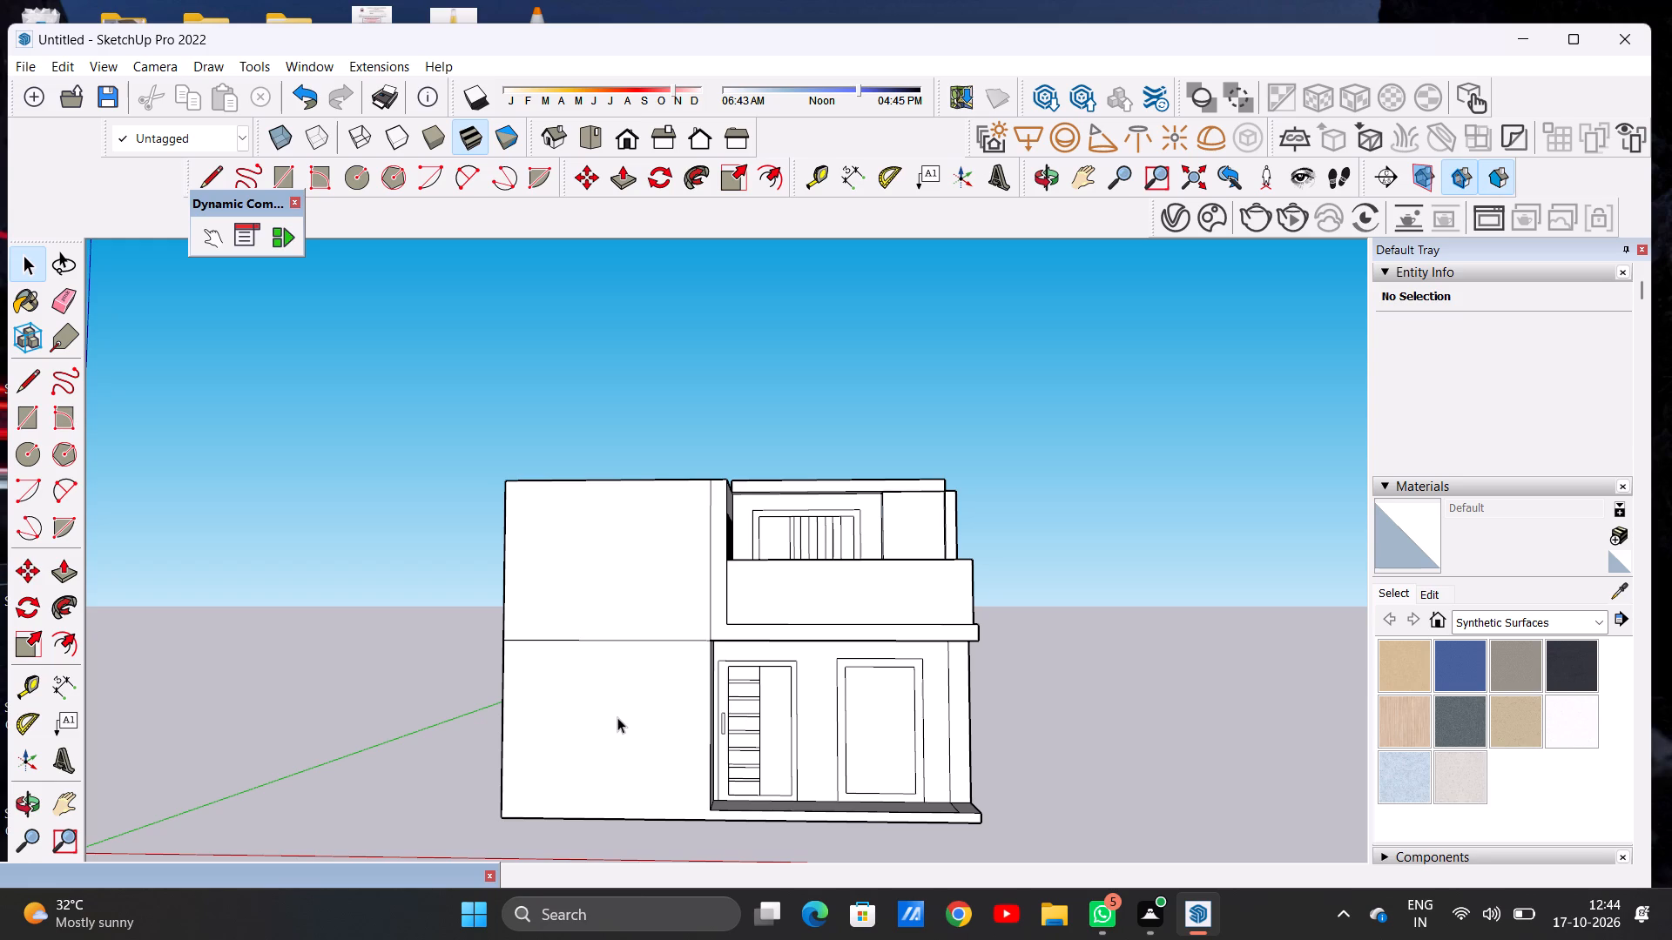
scroll(615, 722, down, 3)
scroll(714, 739, up, 7)
scroll(747, 727, down, 1)
scroll(761, 715, up, 5)
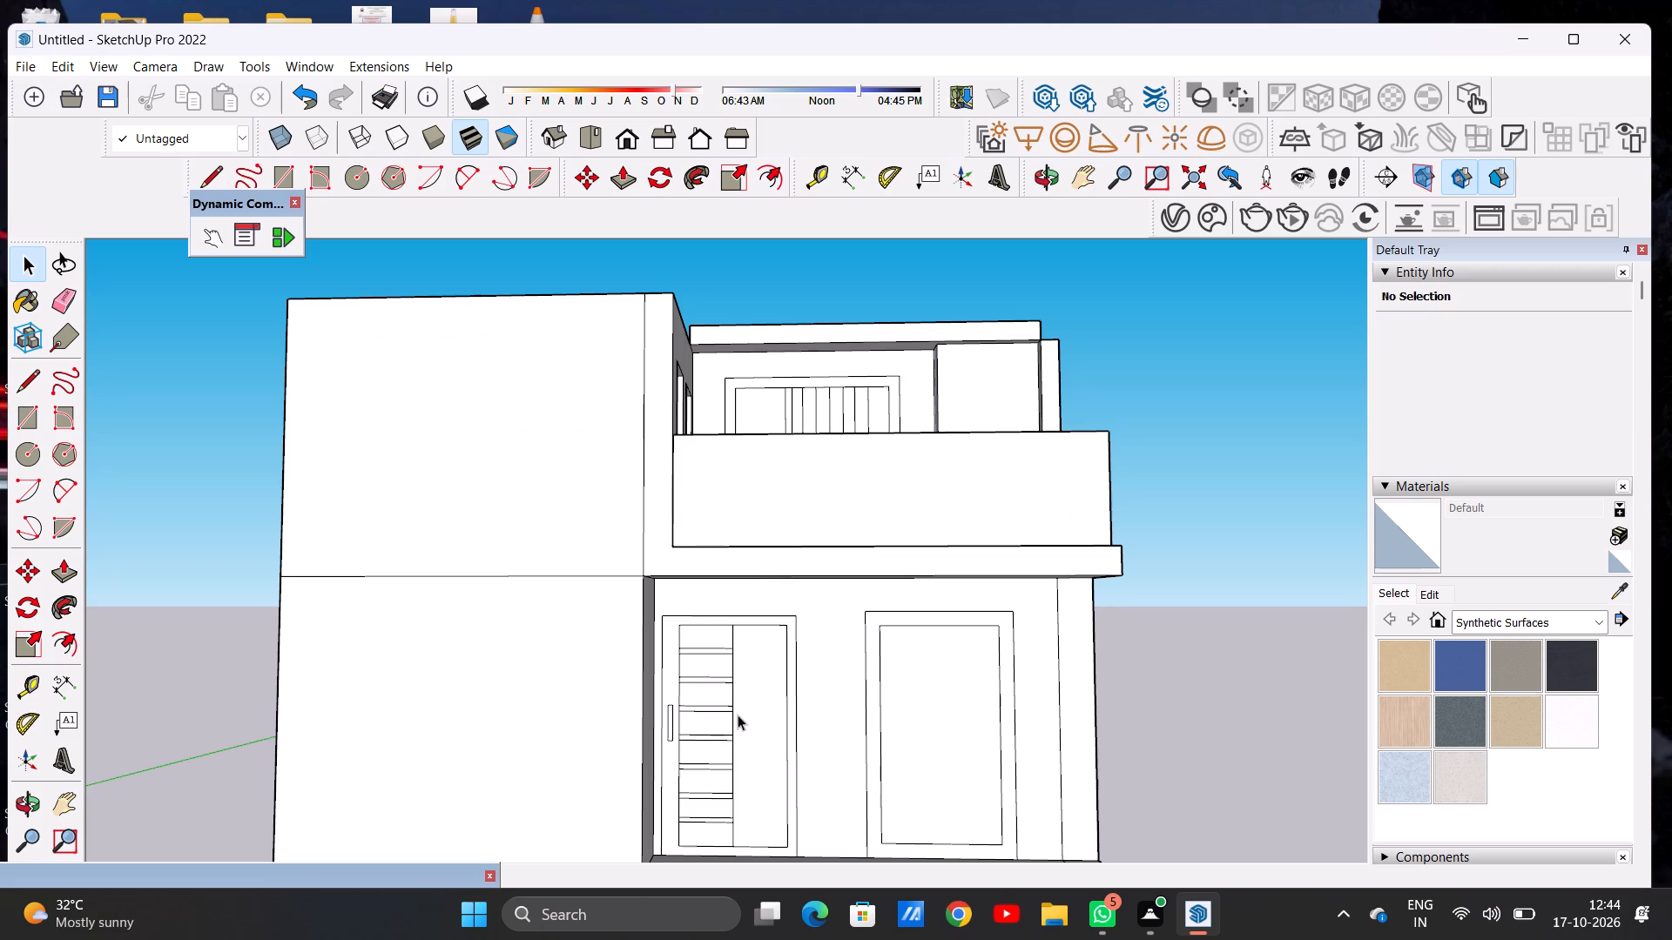
scroll(738, 684, down, 11)
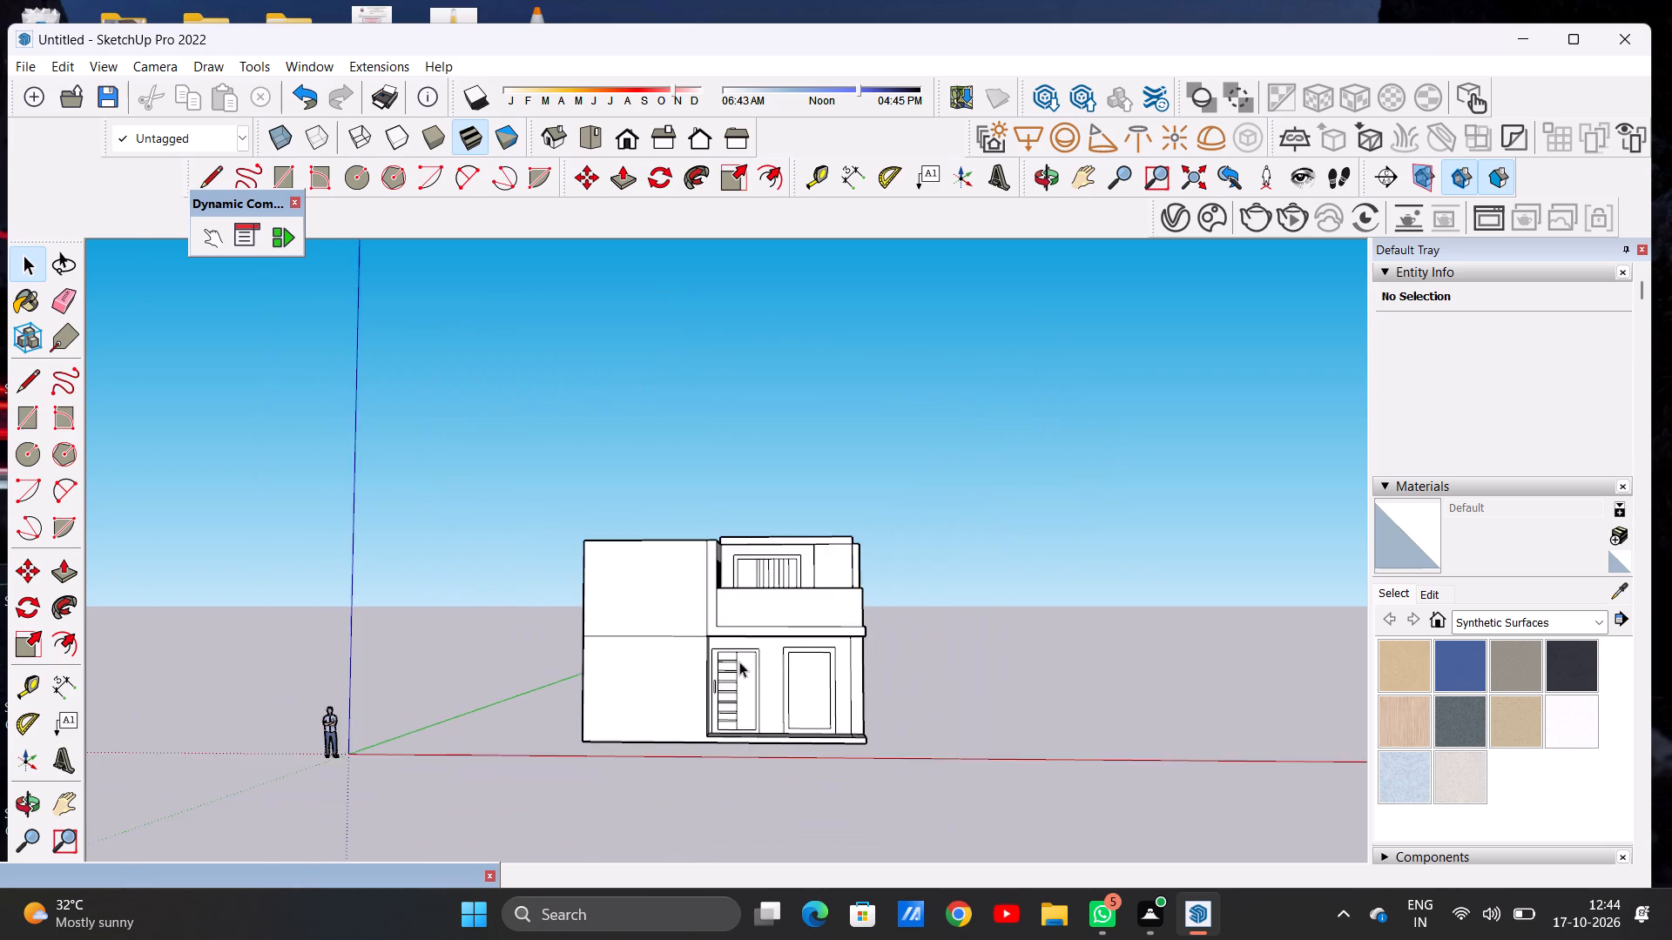
scroll(751, 629, up, 7)
Push/Pull the raised roof slab's outer side face outward until flush with the outside of the side wall.
middle_drag(758, 552, 760, 703)
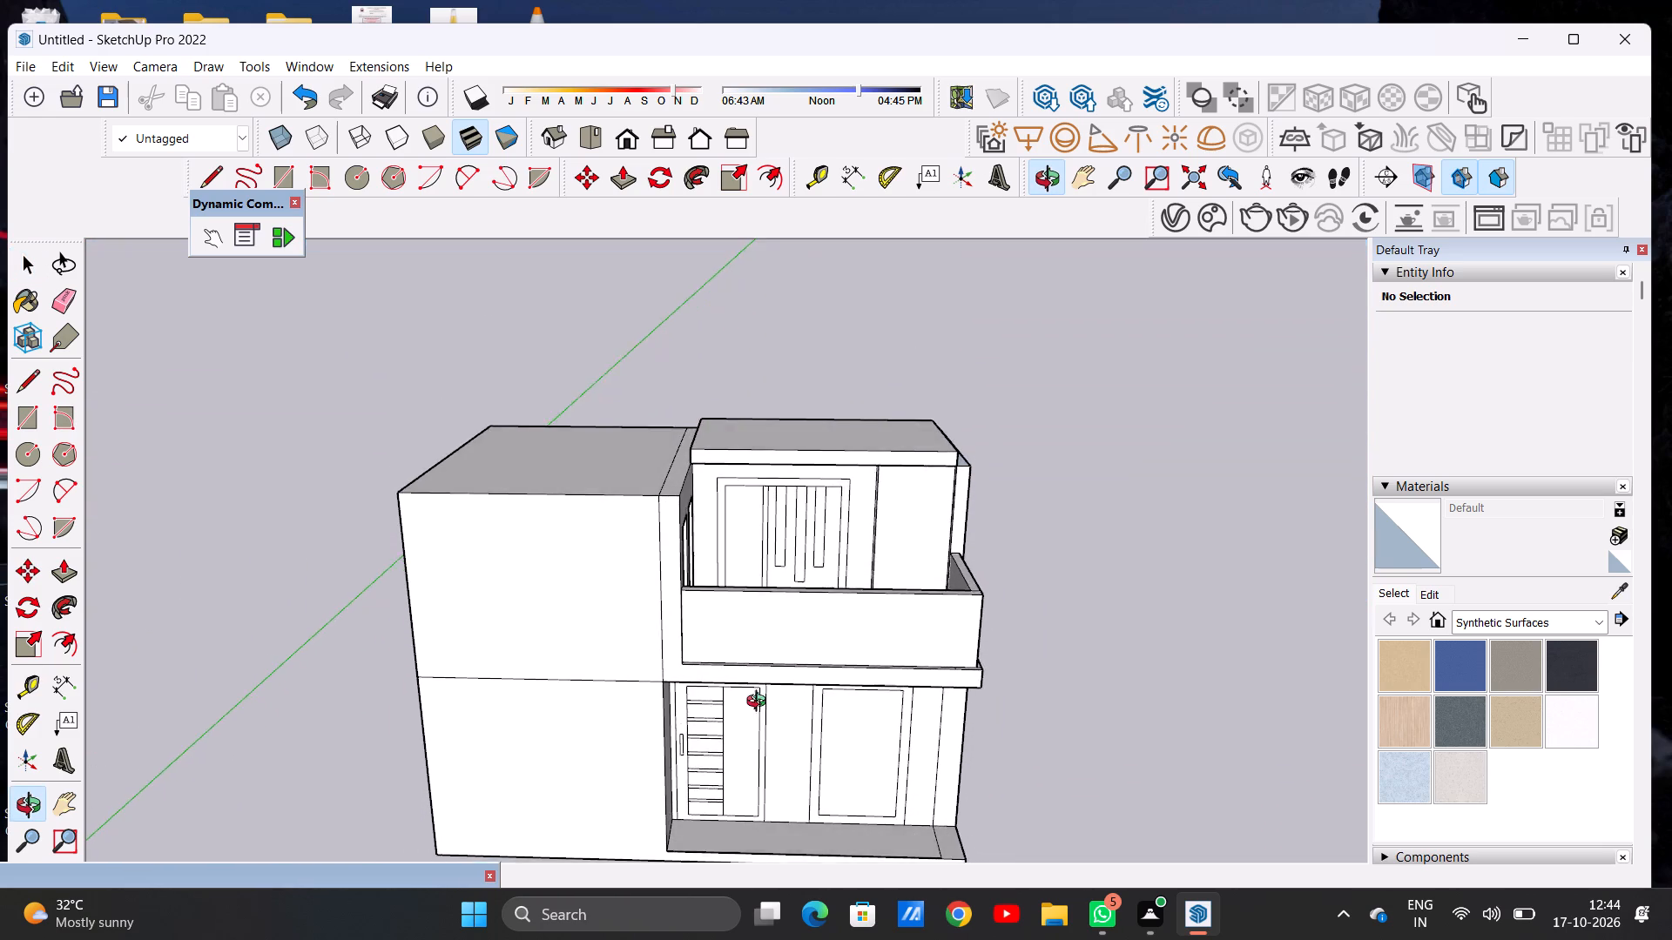
middle_drag(760, 703, 617, 747)
scroll(918, 503, up, 5)
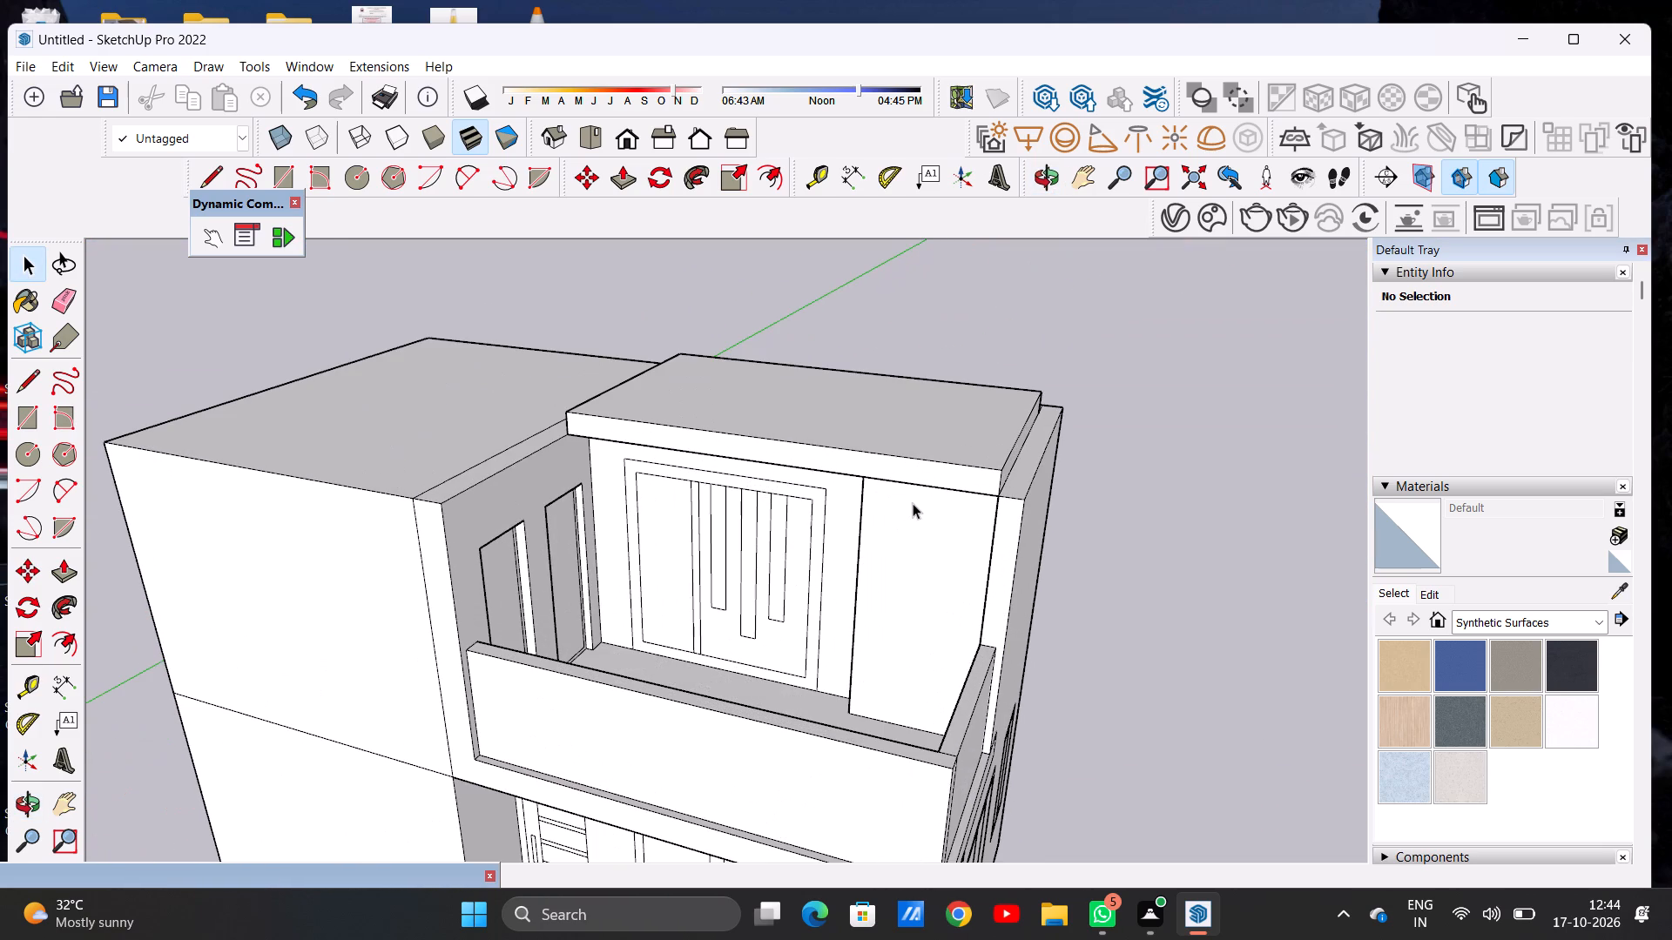
middle_drag(994, 546, 925, 582)
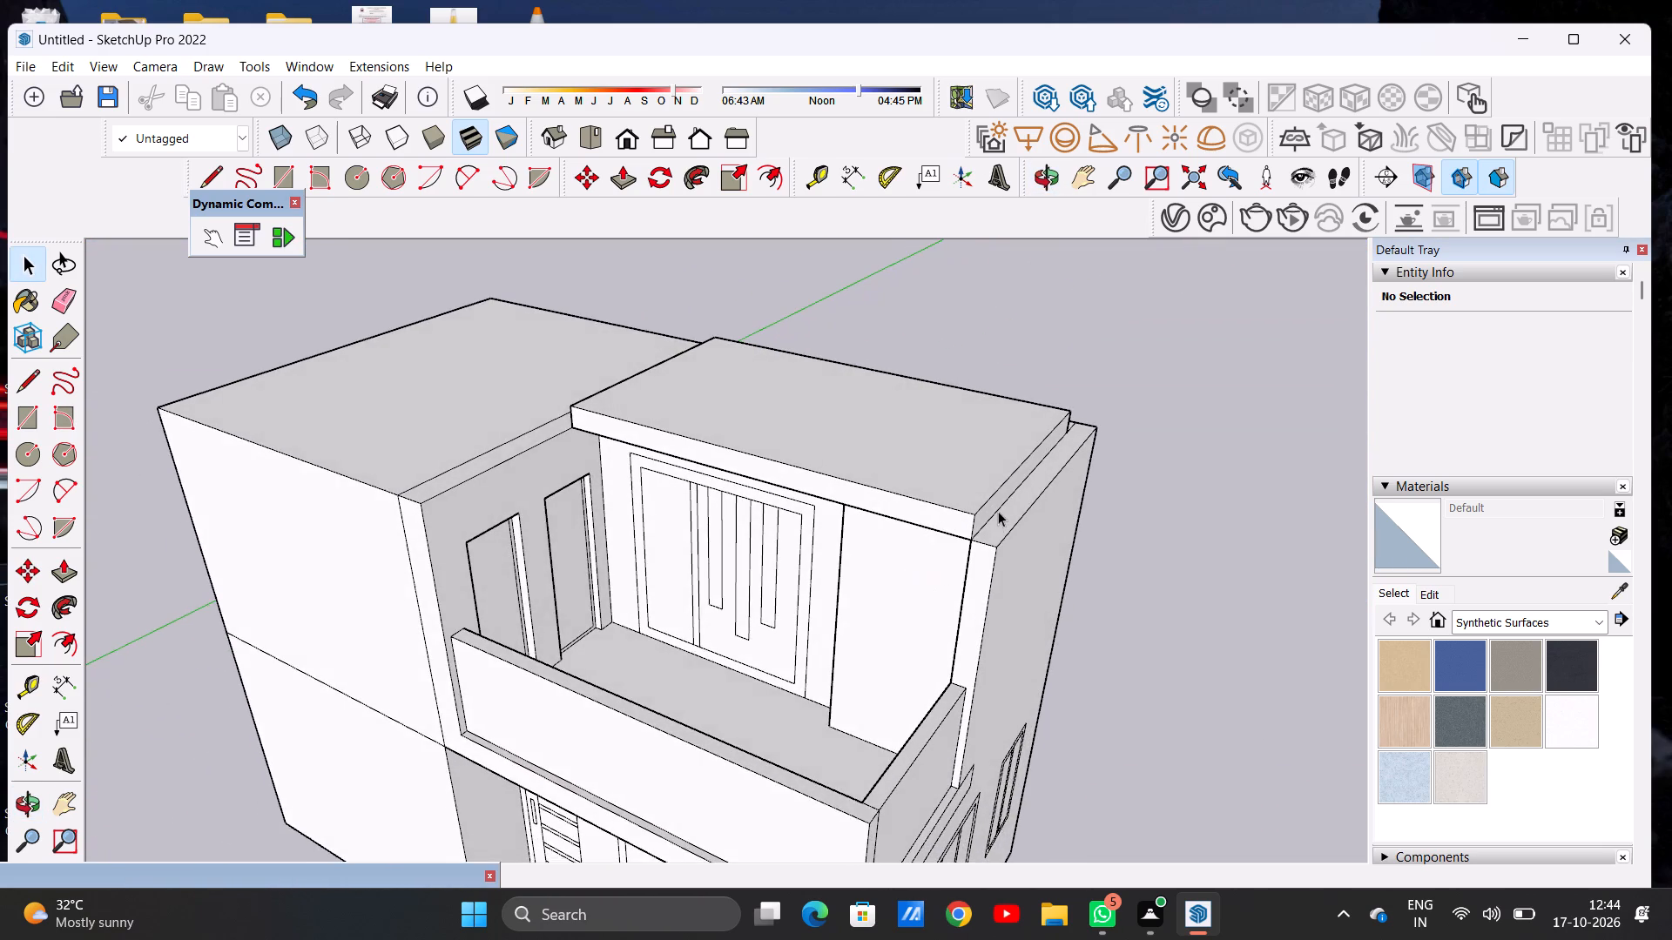
scroll(1000, 507, up, 2)
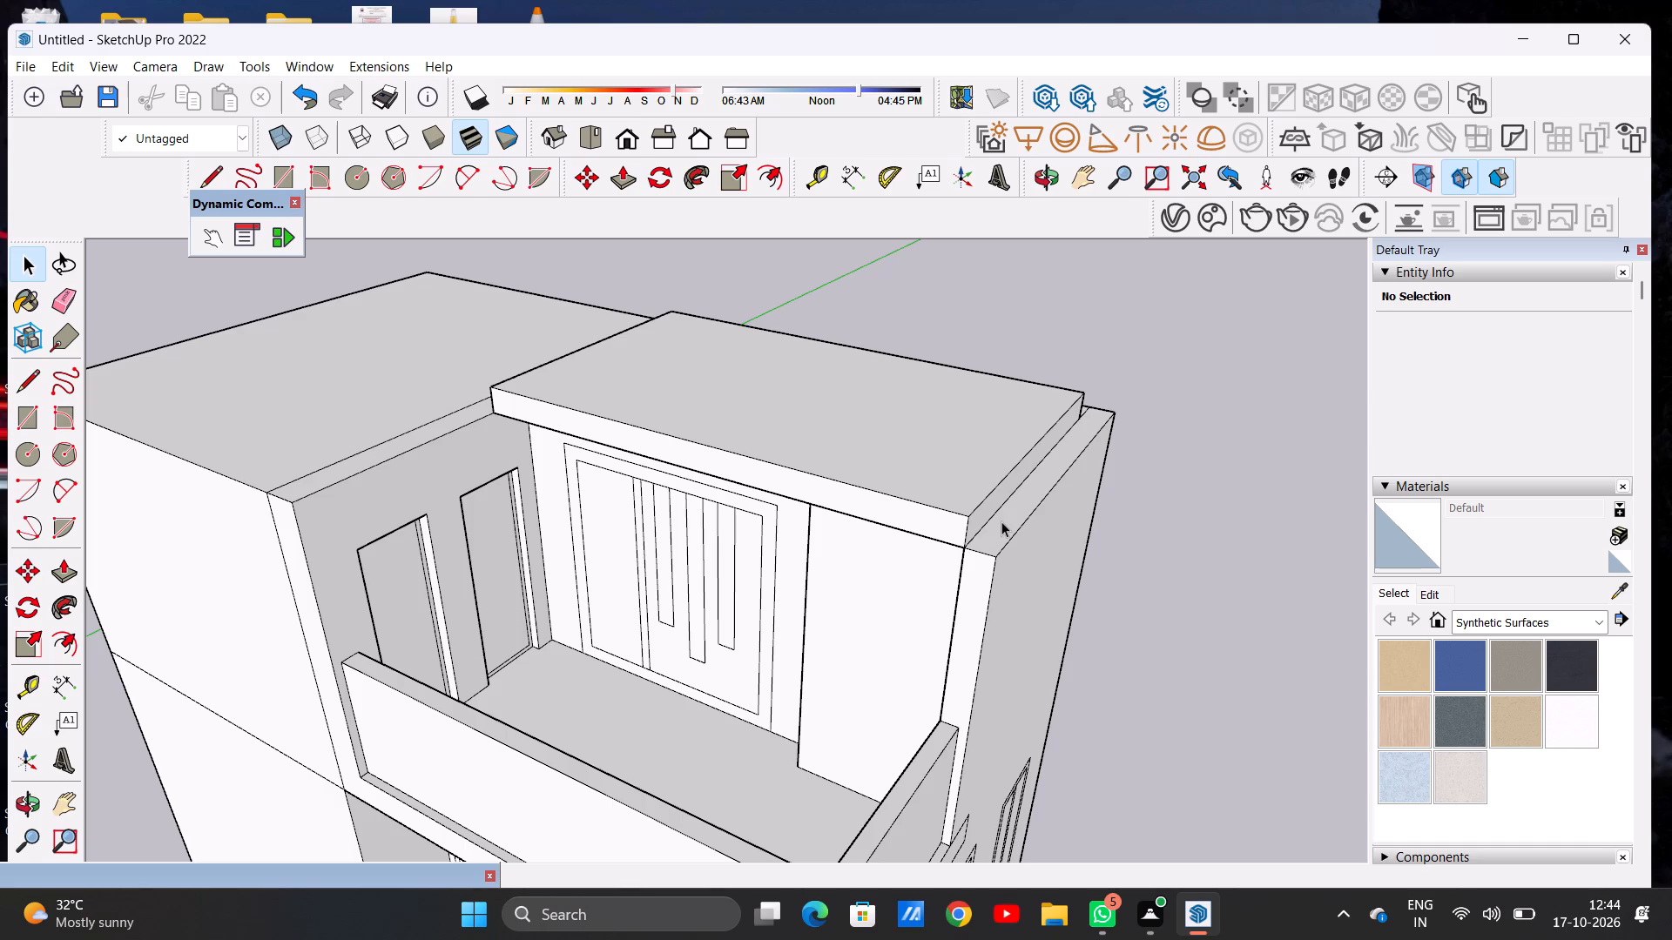
key(p)
scroll(998, 514, up, 5)
click(967, 519)
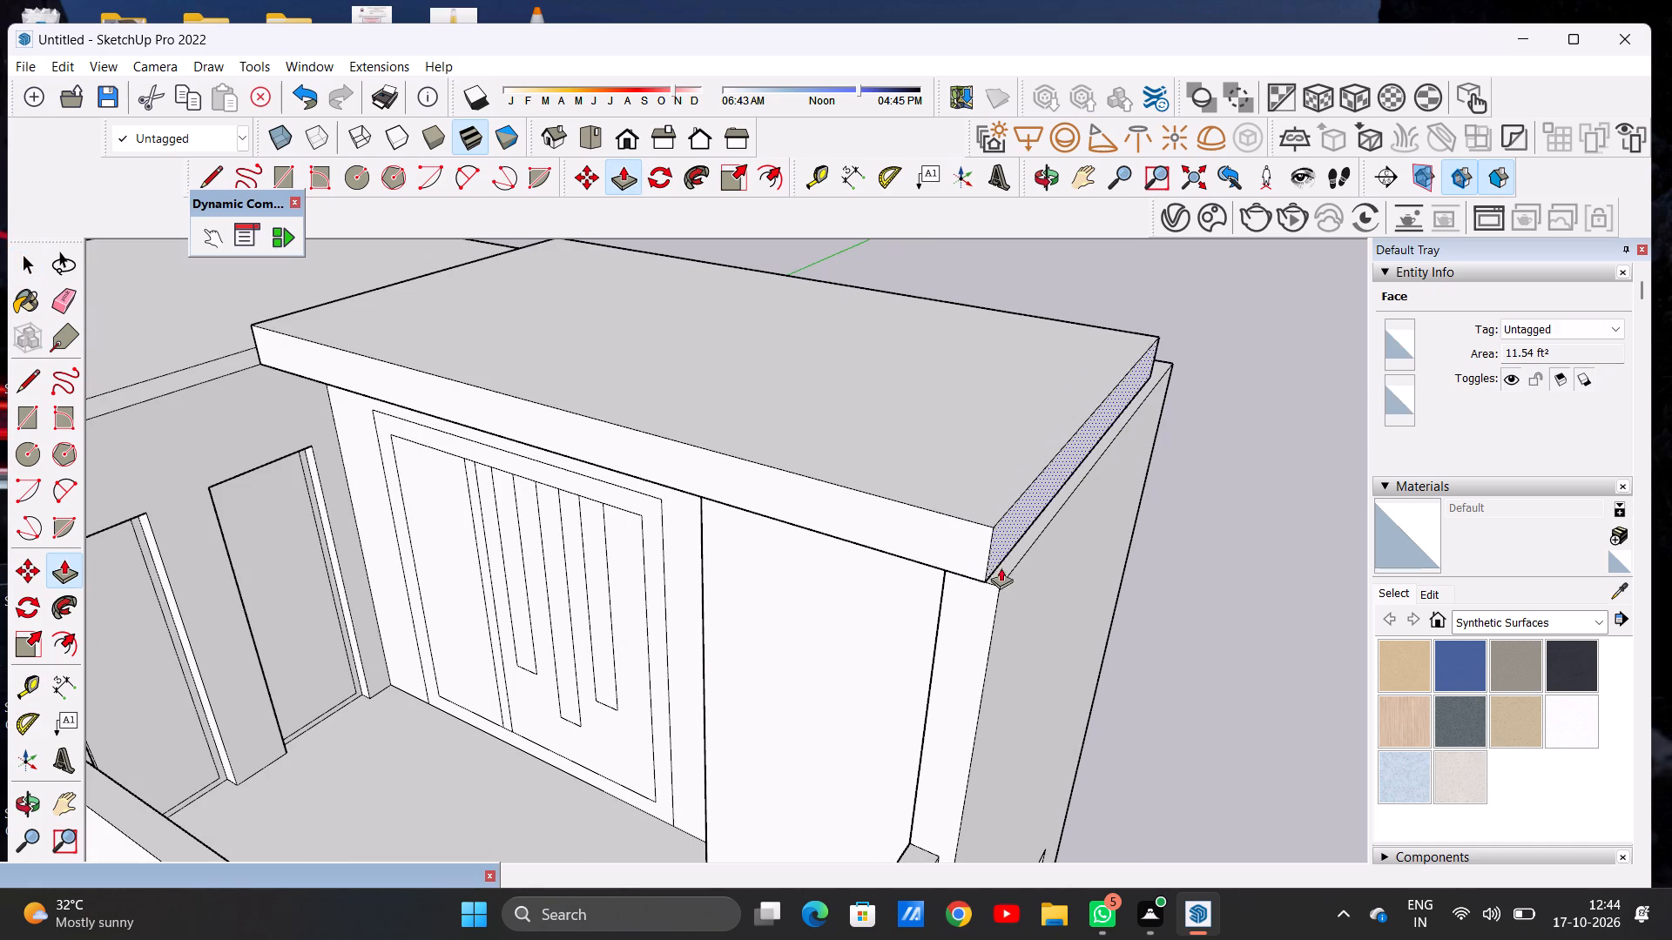
click(1005, 588)
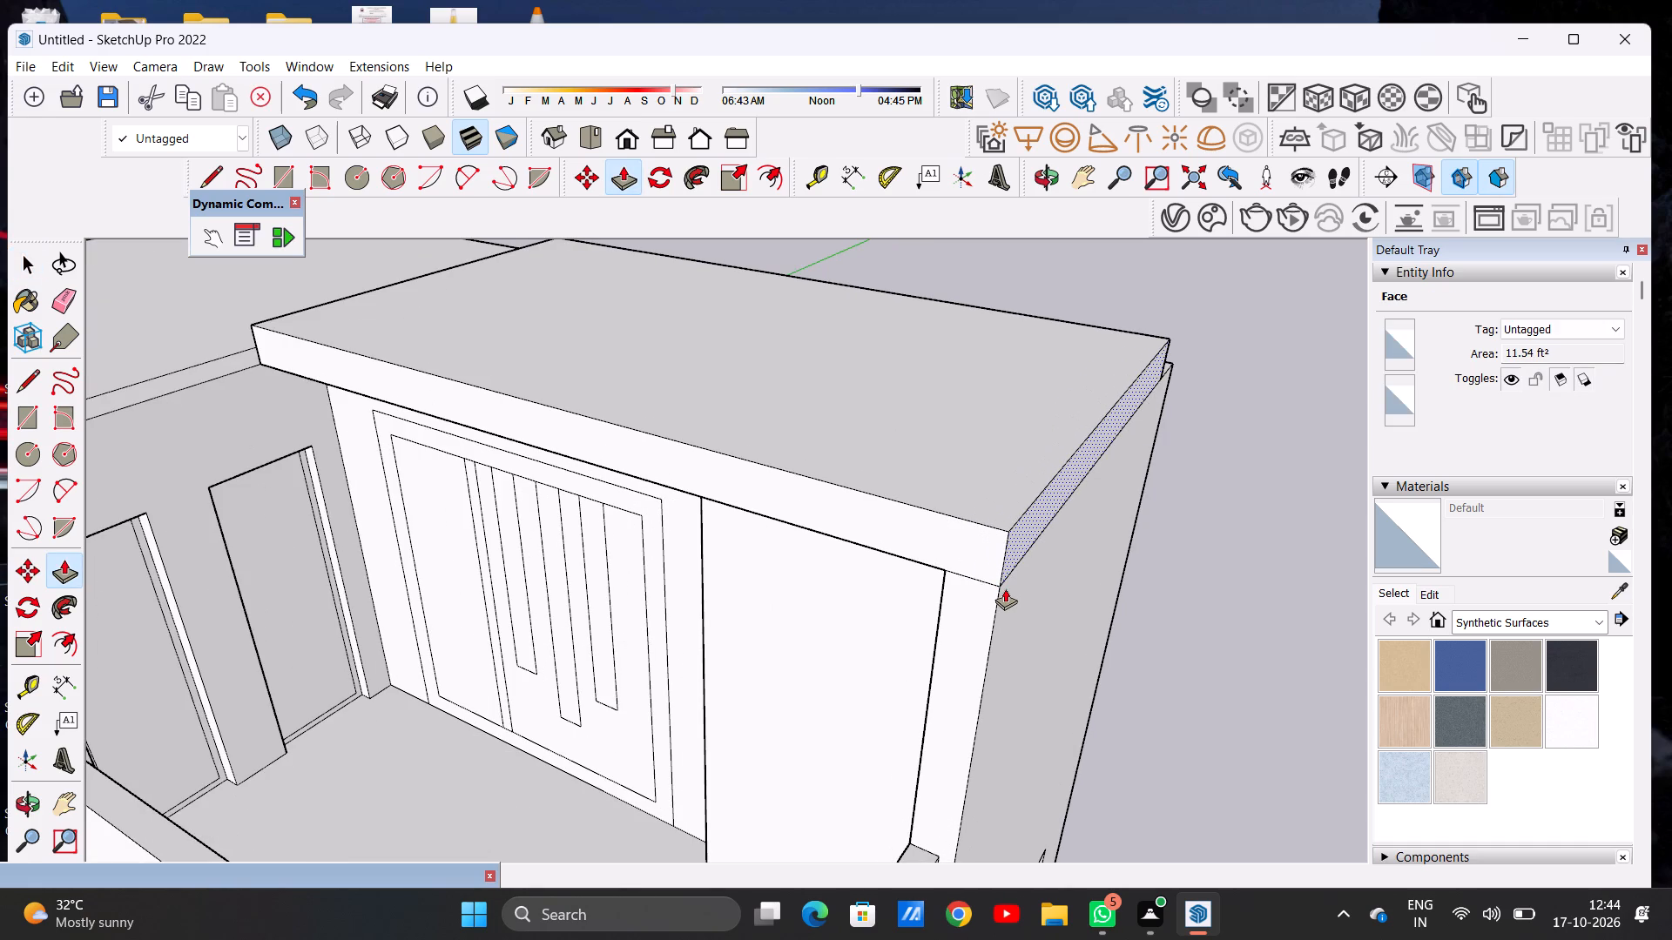
key(space)
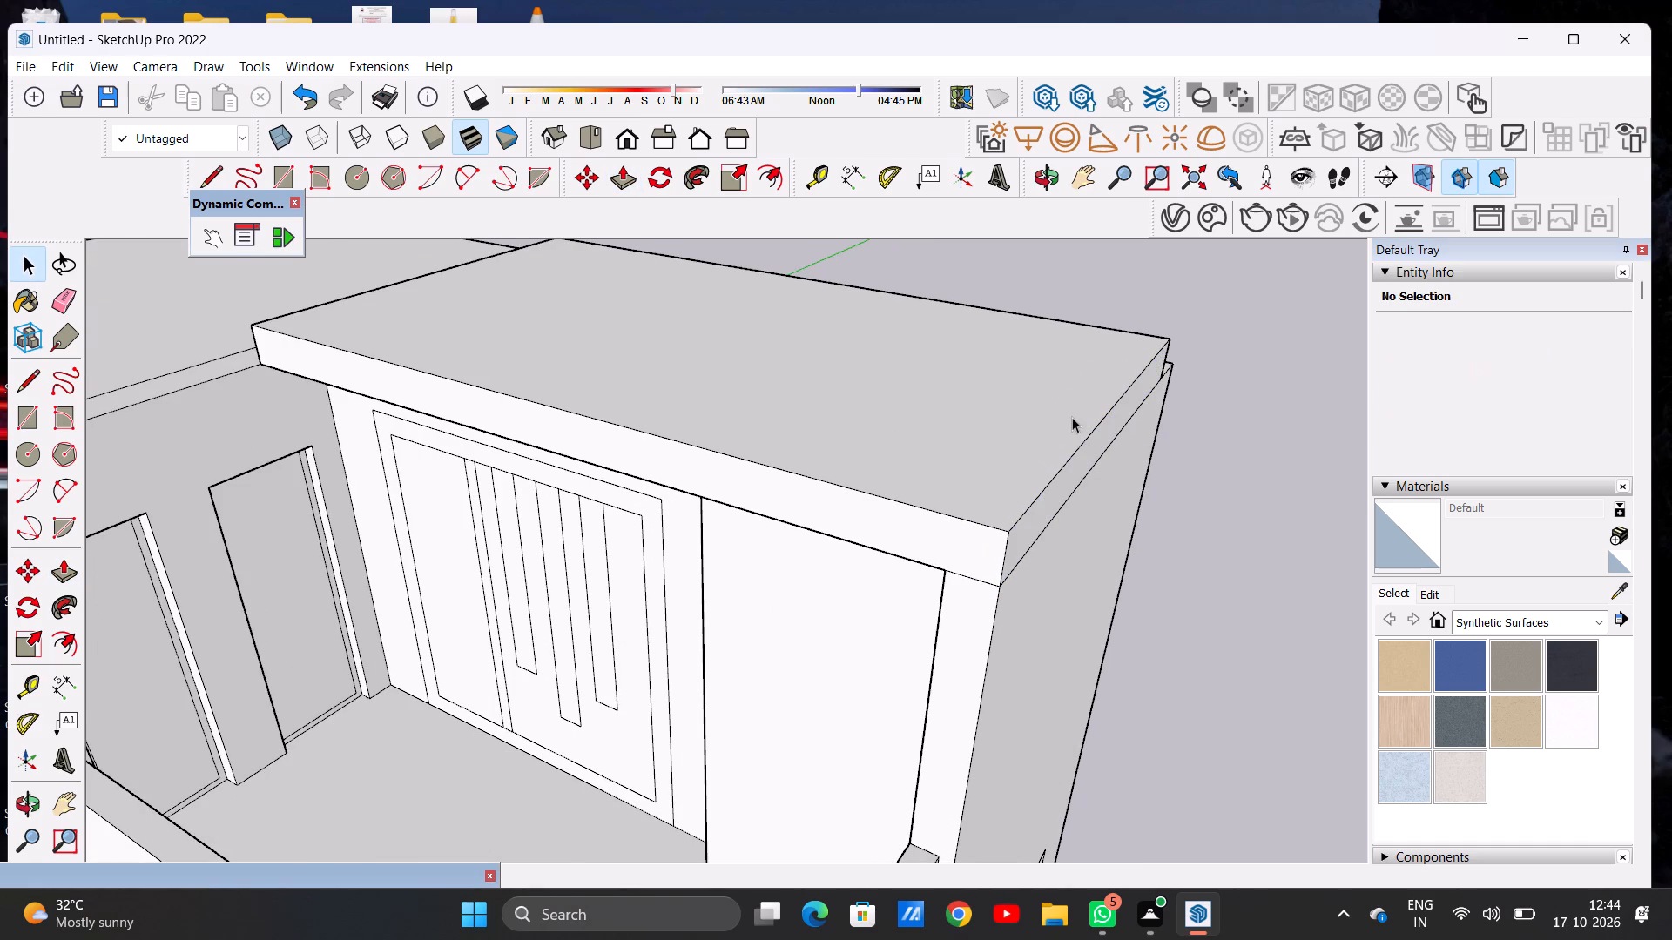
Push/Pull the raised roof slab's rear face outward to the outer face of the rear wall.
scroll(1072, 417, down, 4)
middle_drag(1041, 456, 630, 475)
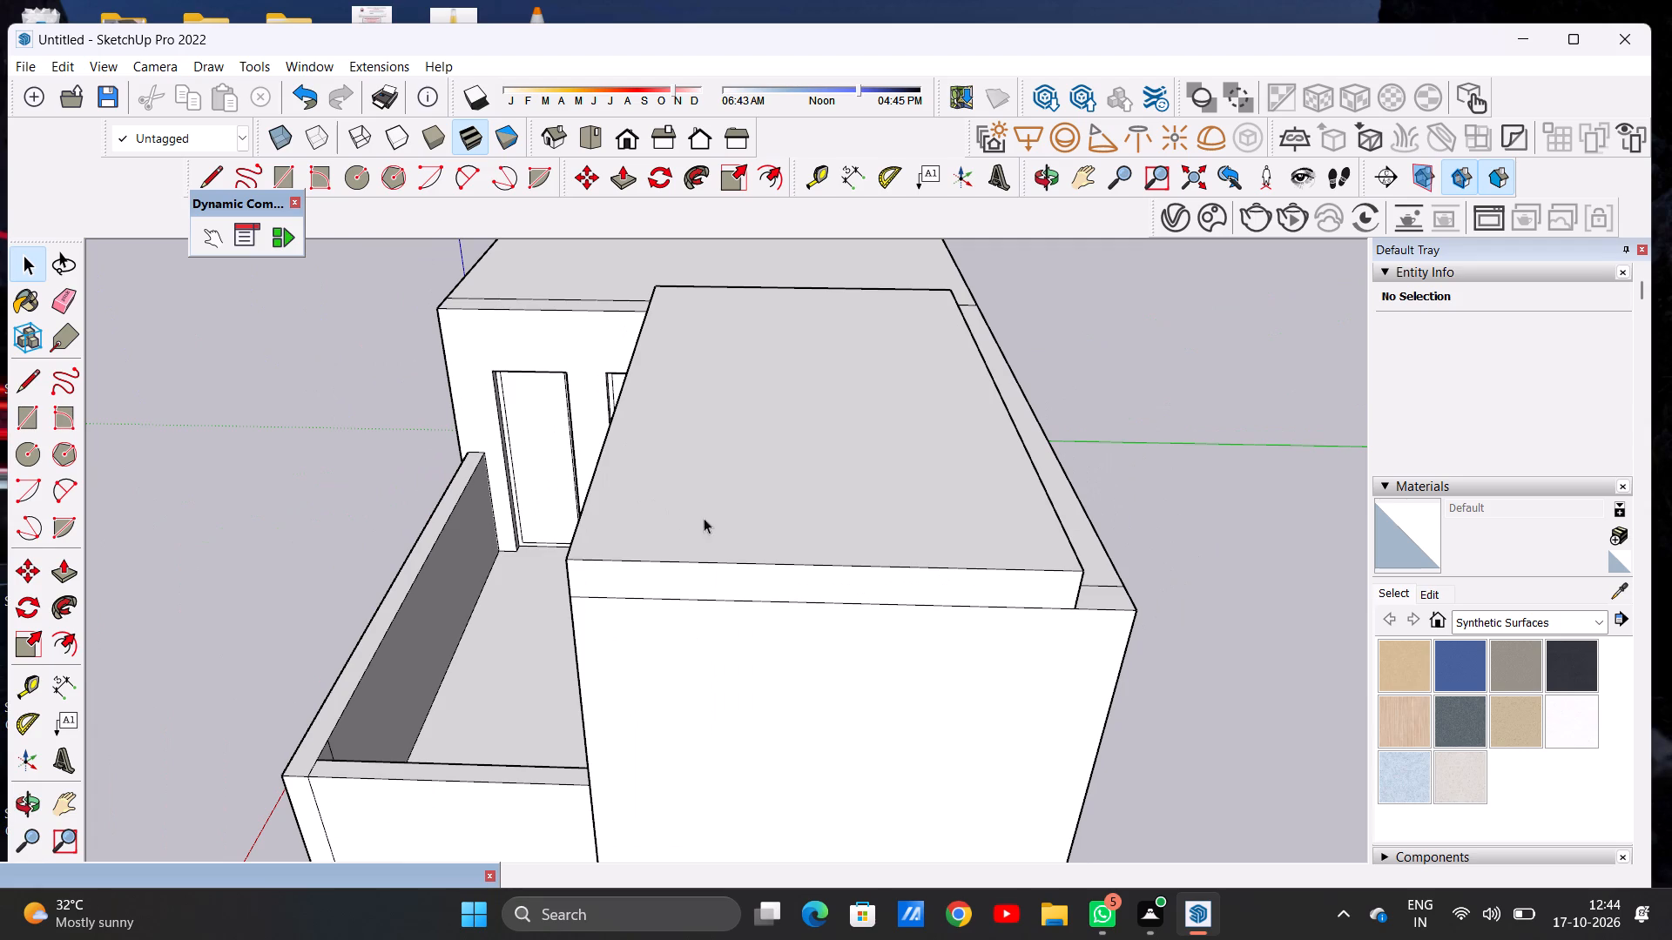
scroll(822, 526, down, 2)
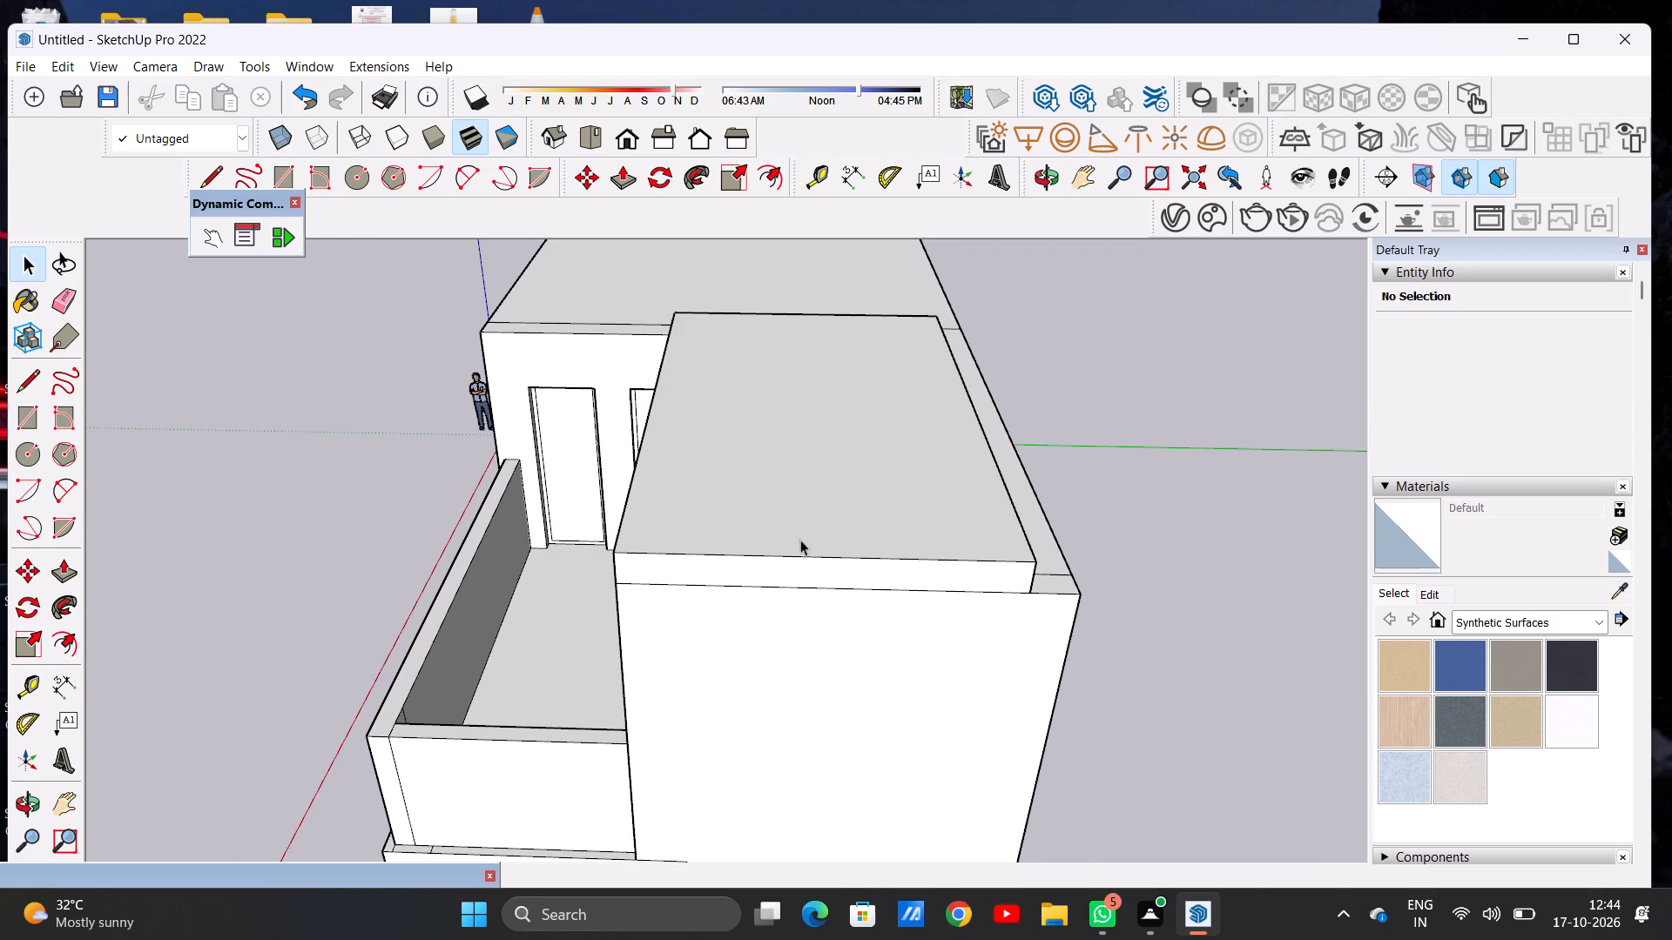
middle_drag(697, 574, 859, 570)
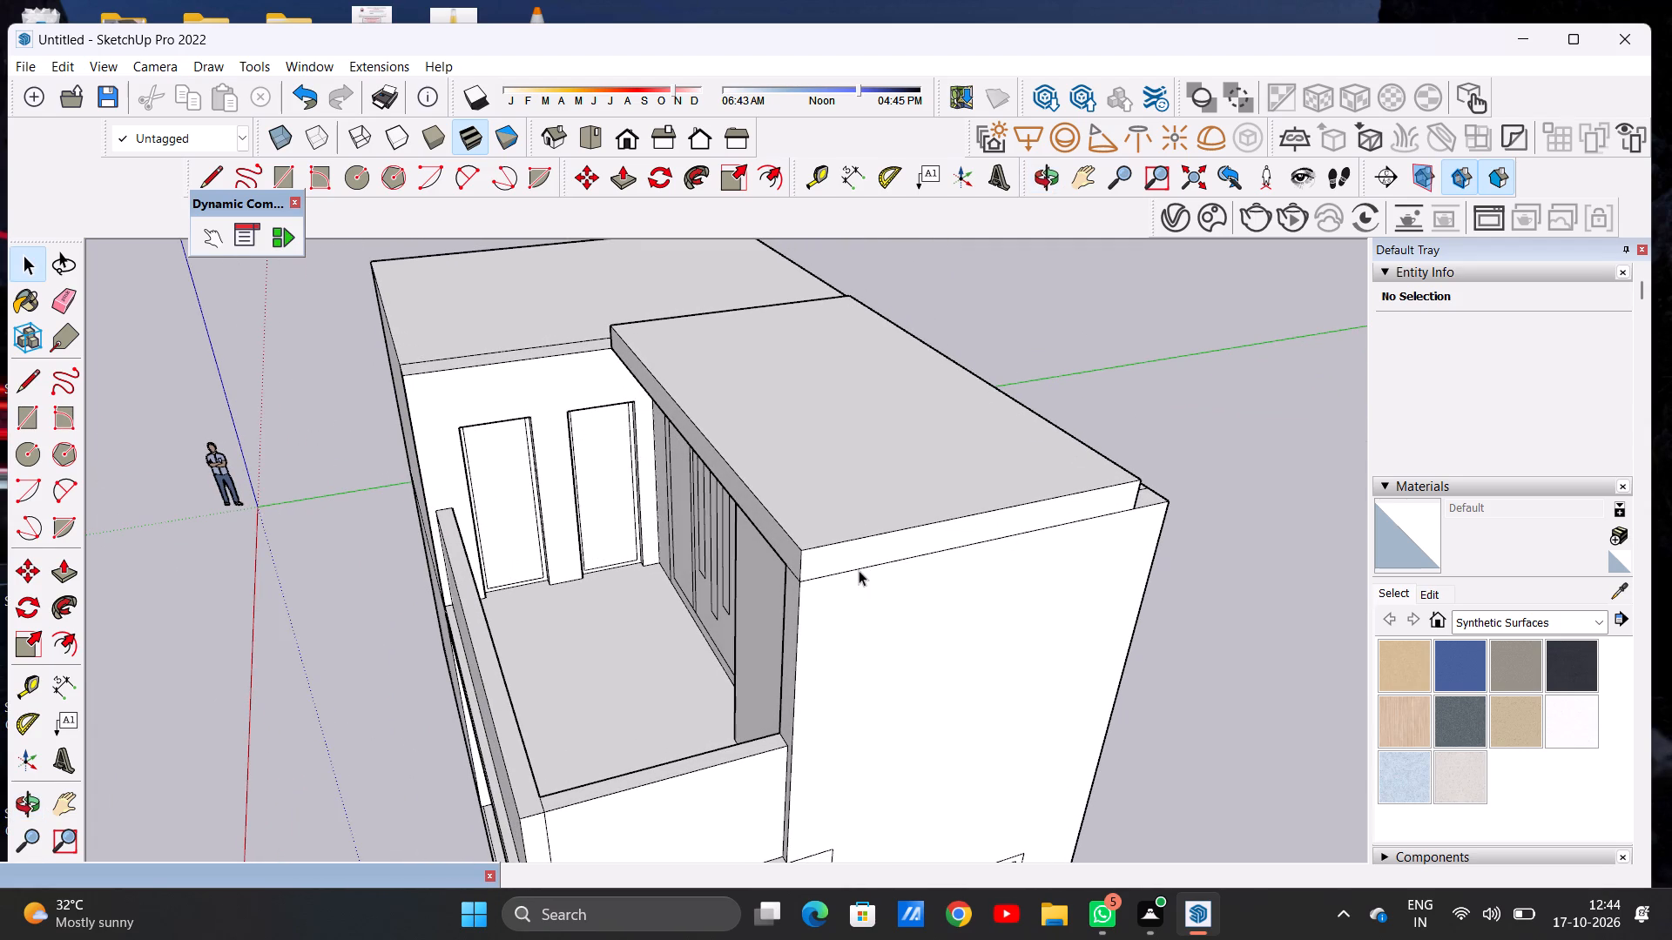
scroll(774, 541, down, 5)
middle_drag(907, 546, 898, 547)
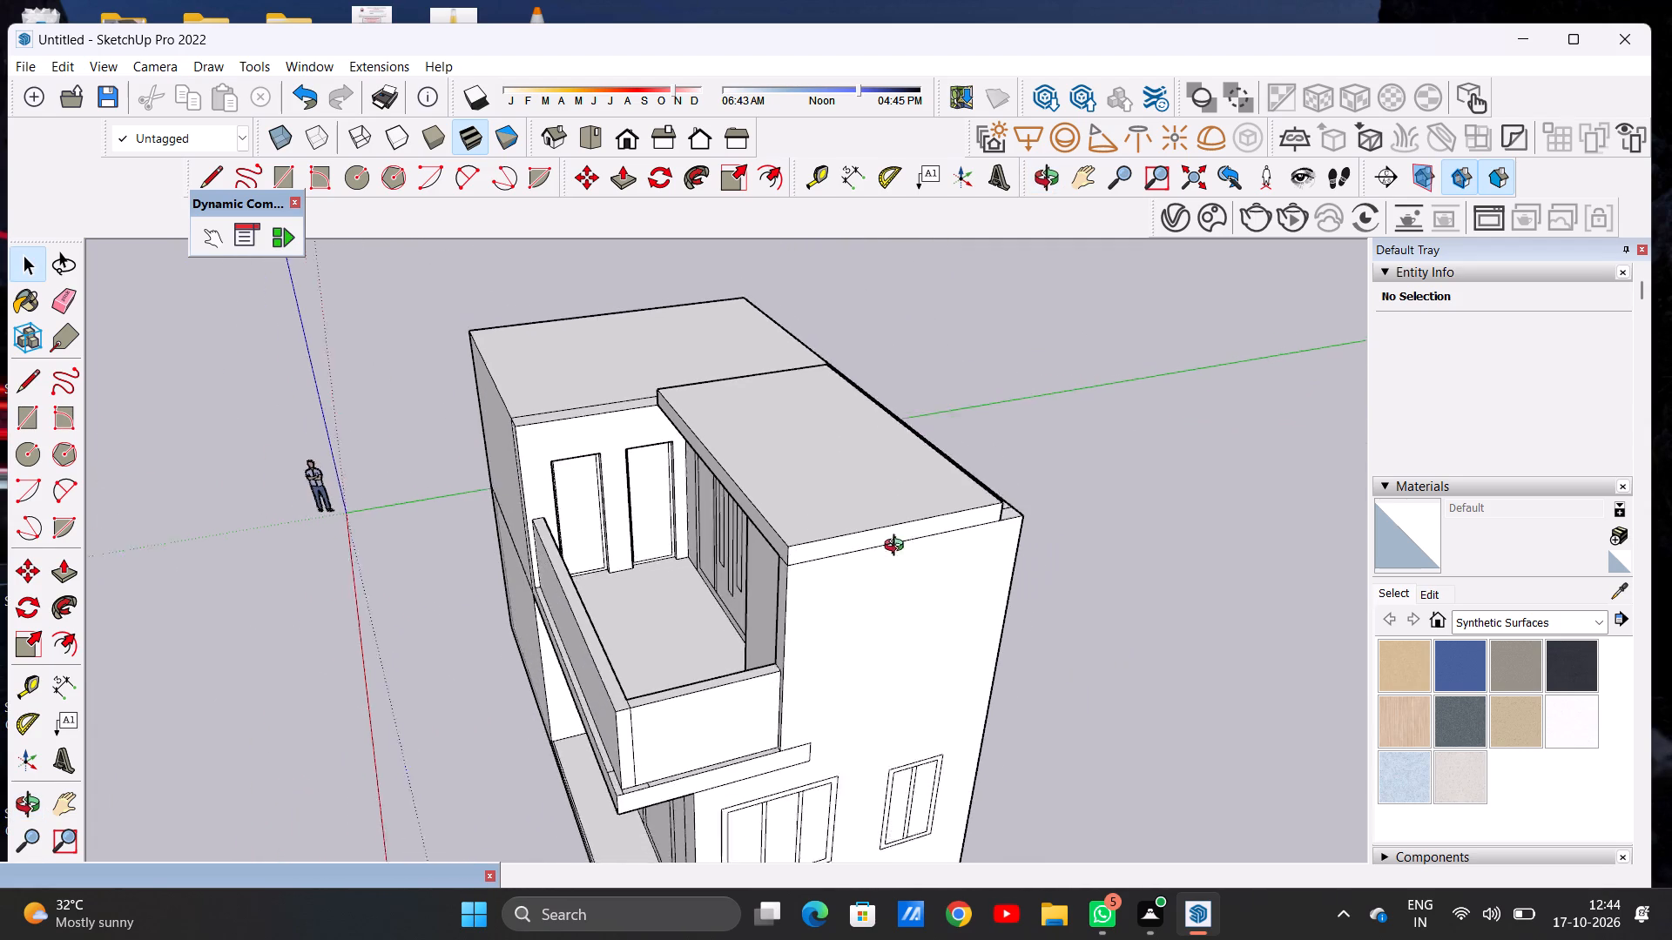
middle_drag(898, 547, 574, 540)
scroll(801, 558, up, 7)
scroll(777, 582, down, 1)
scroll(777, 582, up, 4)
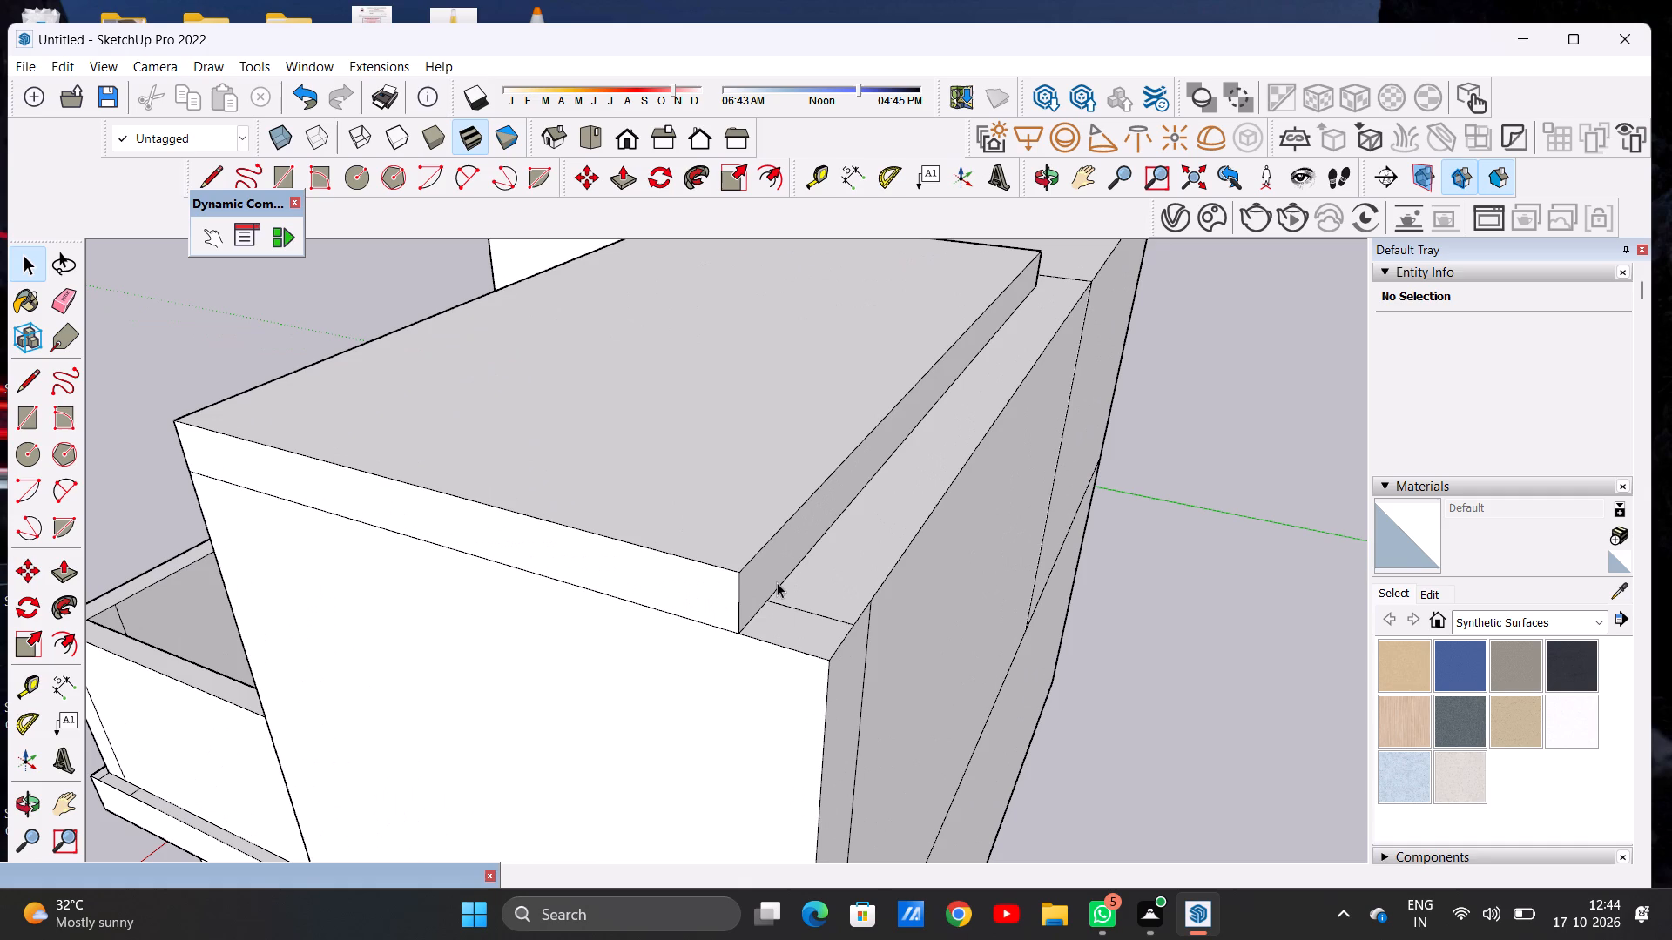
key(p)
scroll(769, 587, up, 5)
click(737, 574)
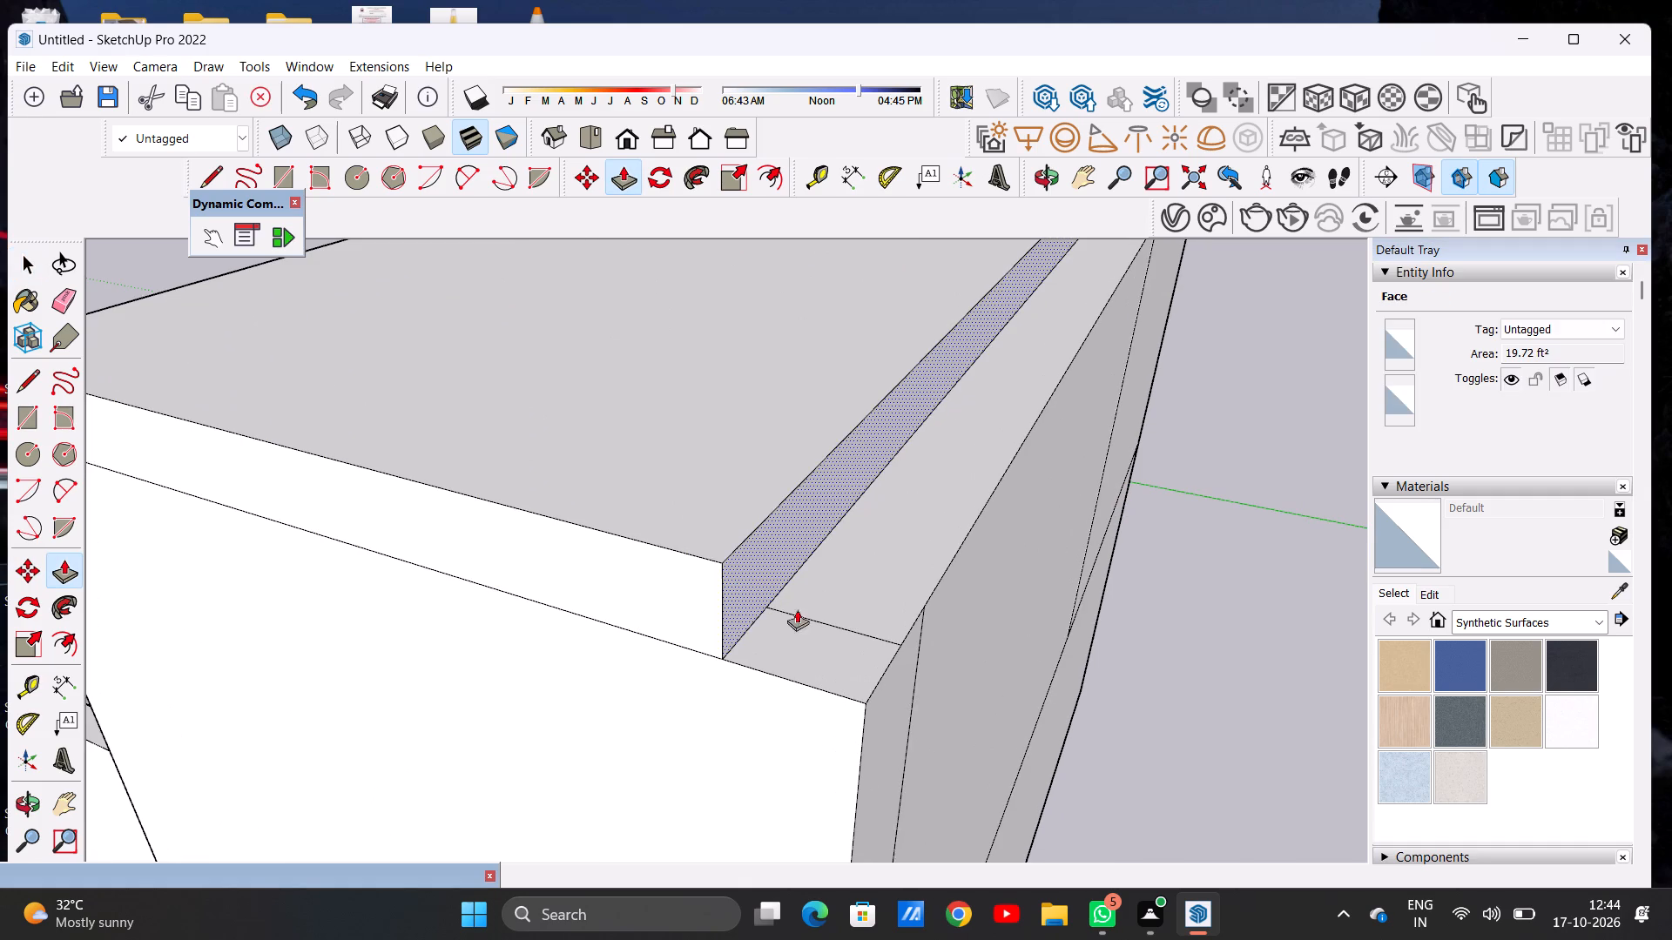
click(869, 708)
key(space)
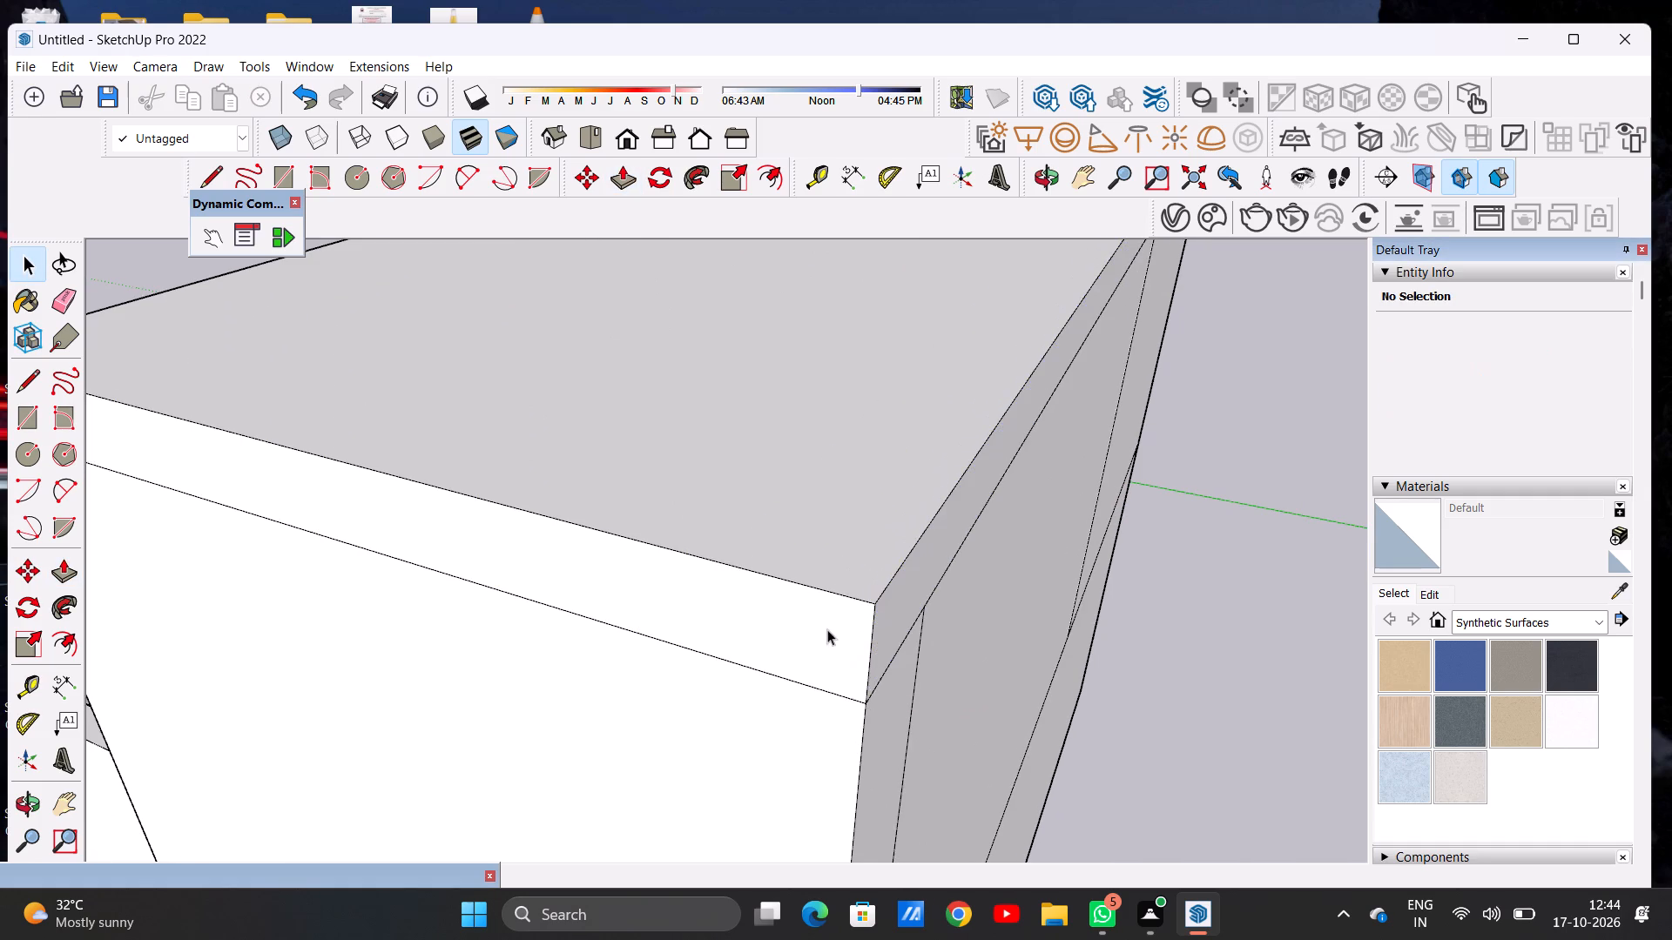
Examine the widened roof slab with the balcony and upper storey from the side, front and above.
scroll(827, 629, down, 20)
scroll(827, 629, down, 3)
middle_drag(745, 597, 944, 580)
middle_drag(556, 583, 754, 578)
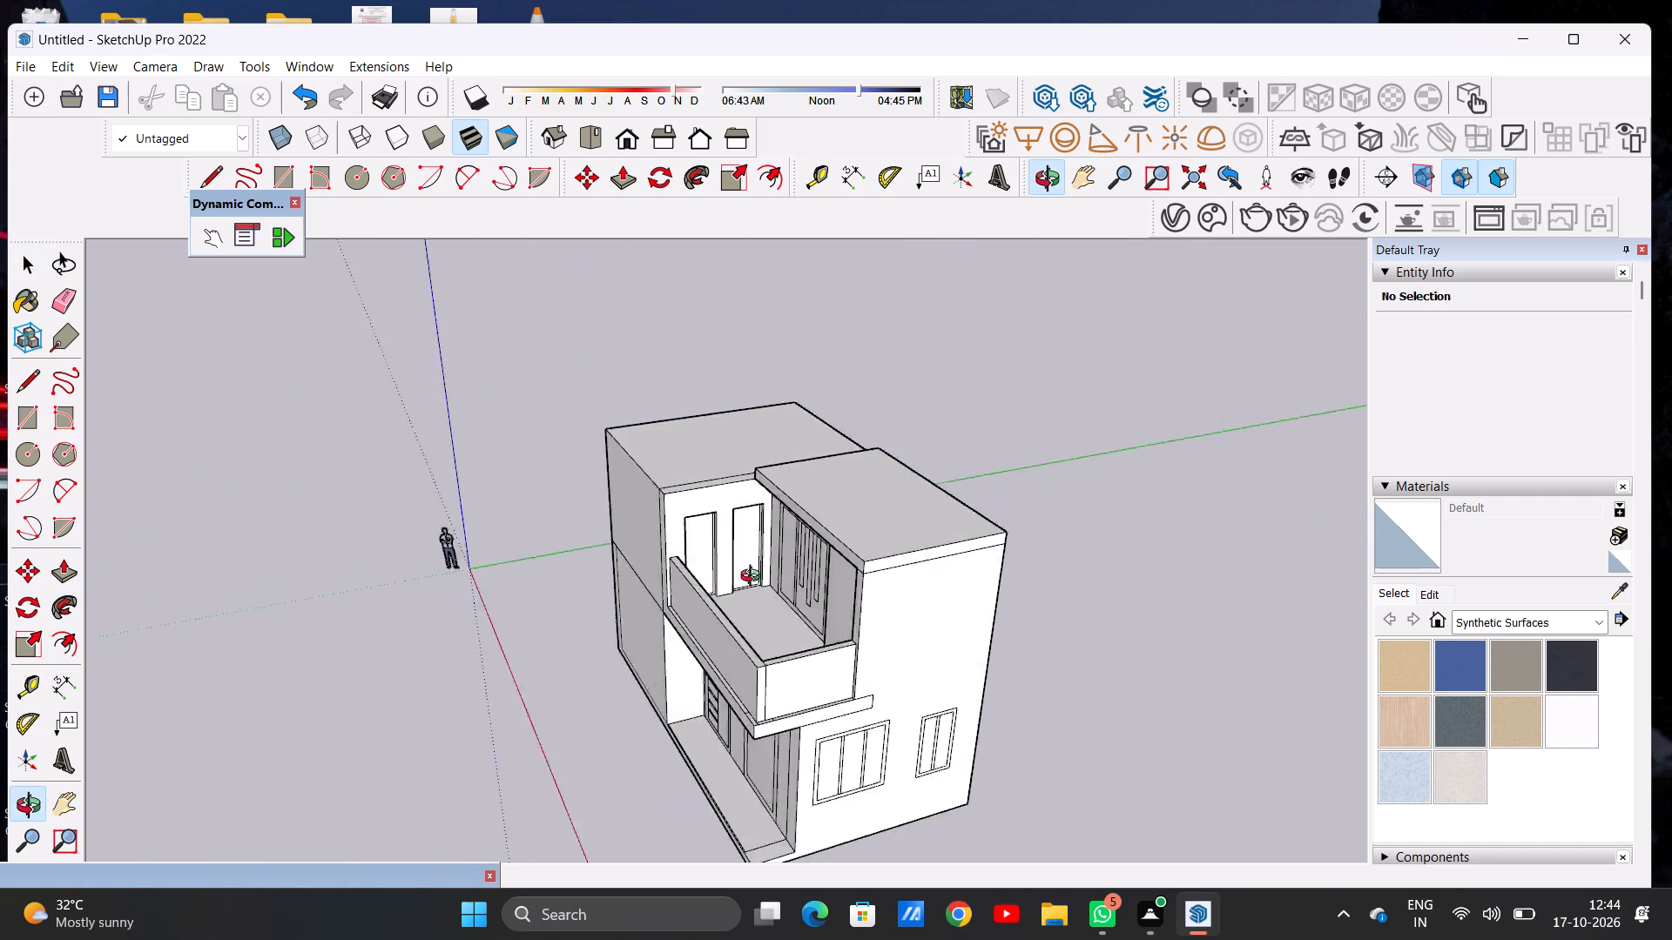
middle_drag(754, 578, 912, 567)
middle_drag(657, 585, 864, 451)
scroll(864, 493, up, 1)
scroll(875, 499, down, 1)
scroll(880, 501, up, 2)
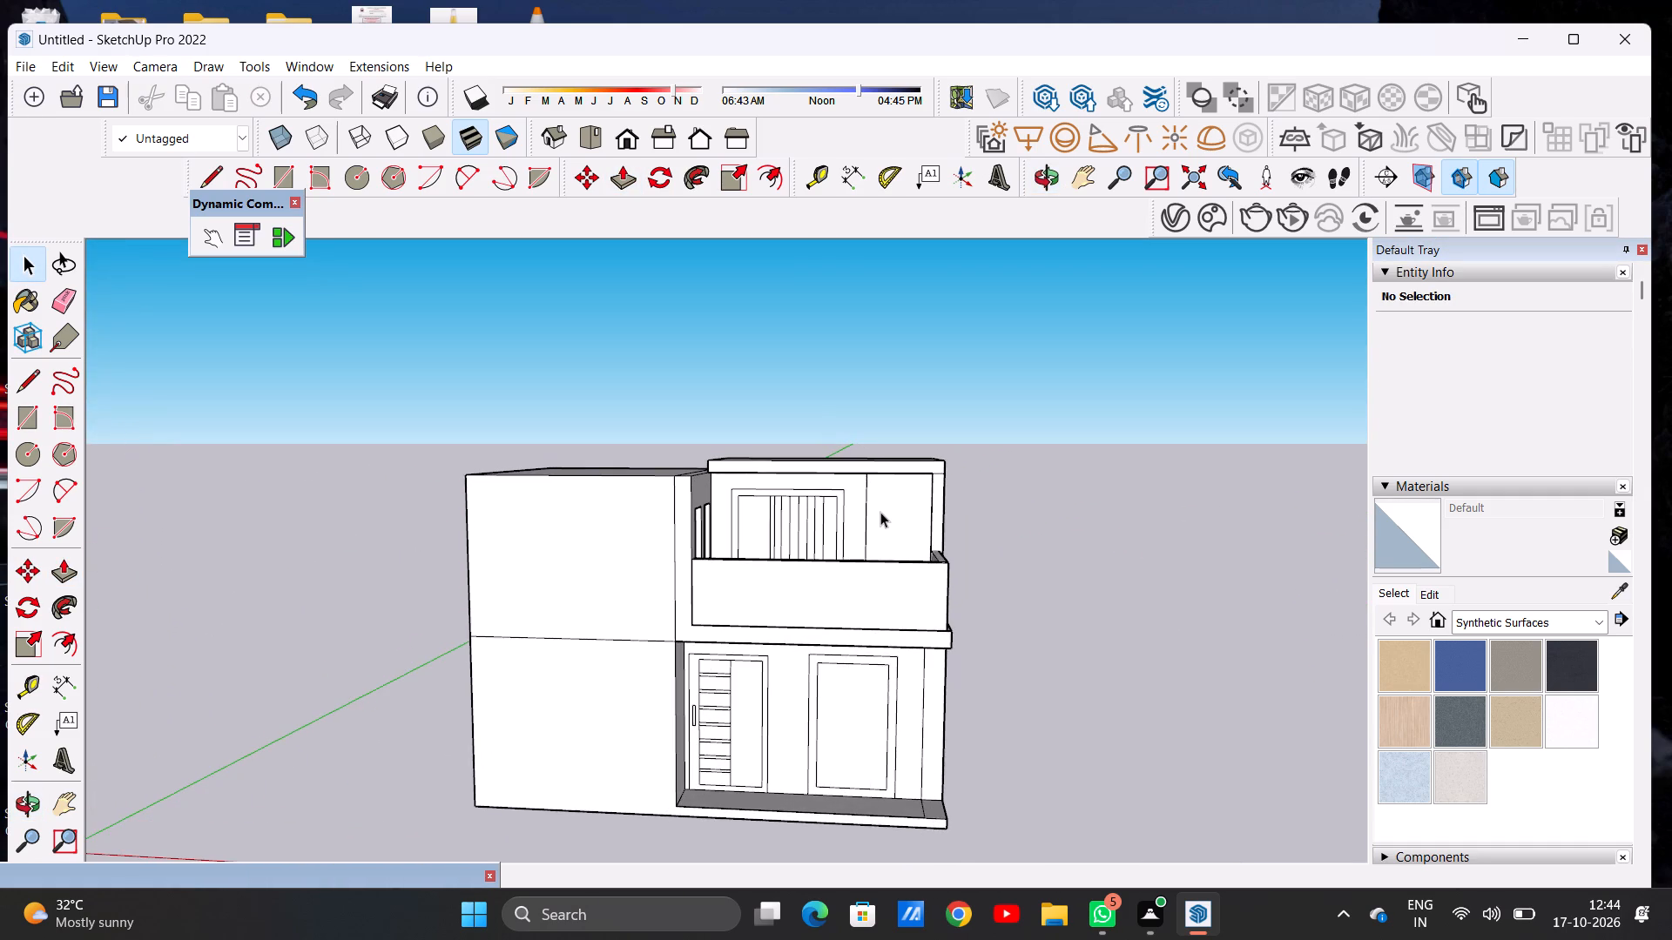
middle_drag(884, 503, 873, 688)
scroll(873, 688, up, 1)
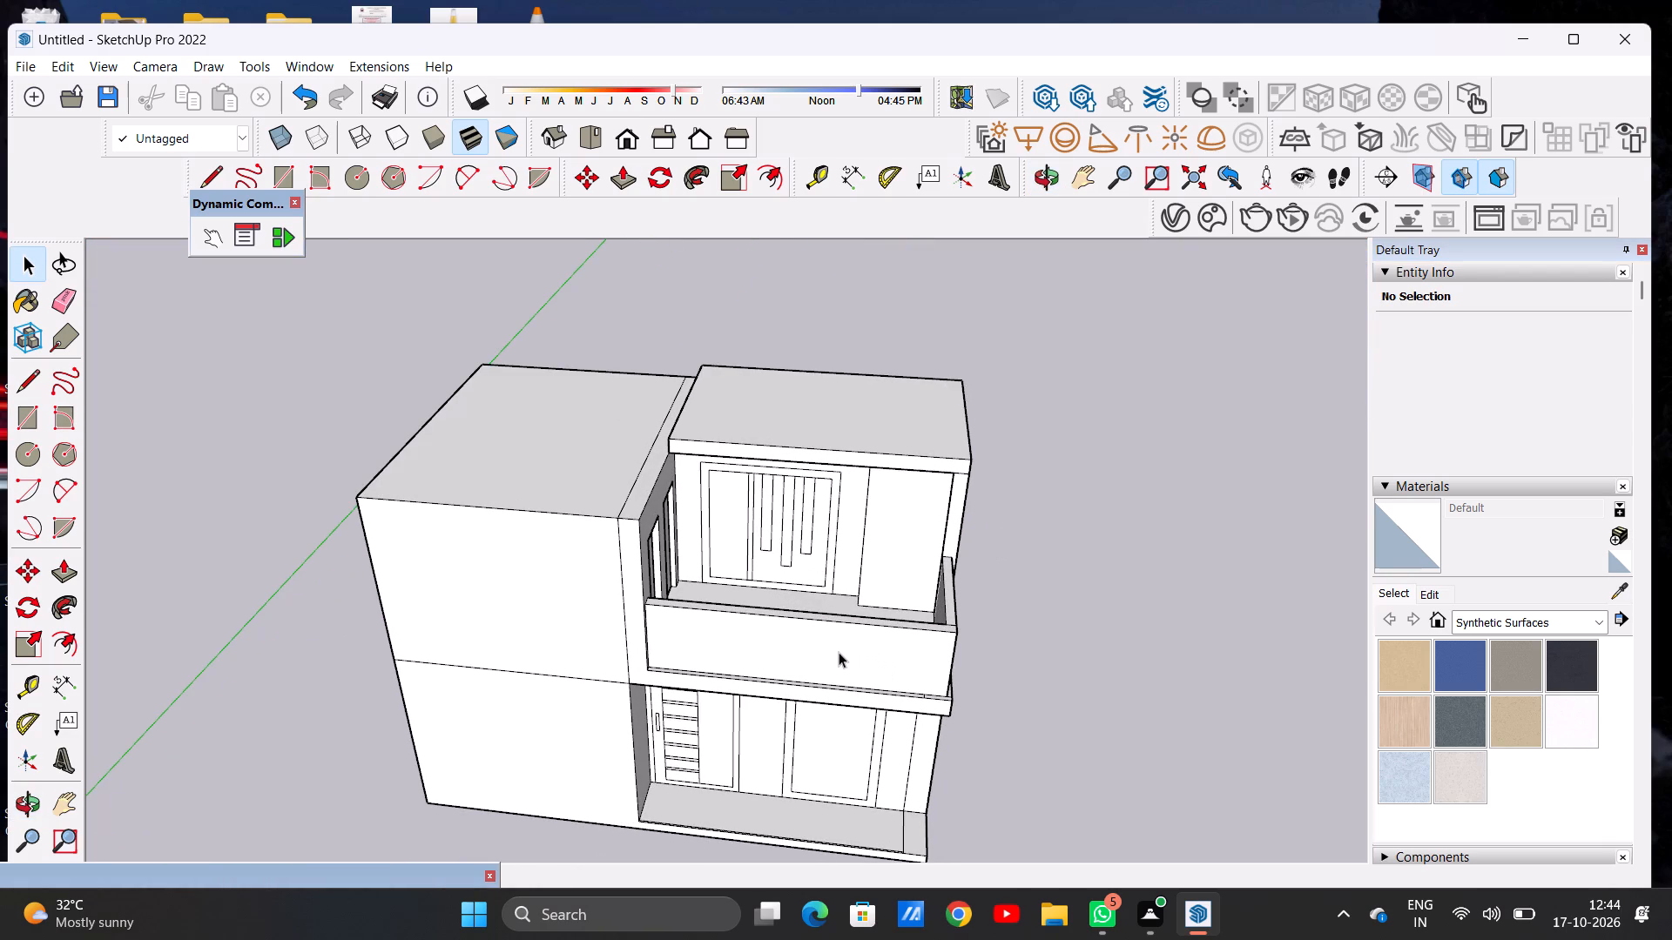
scroll(819, 557, up, 5)
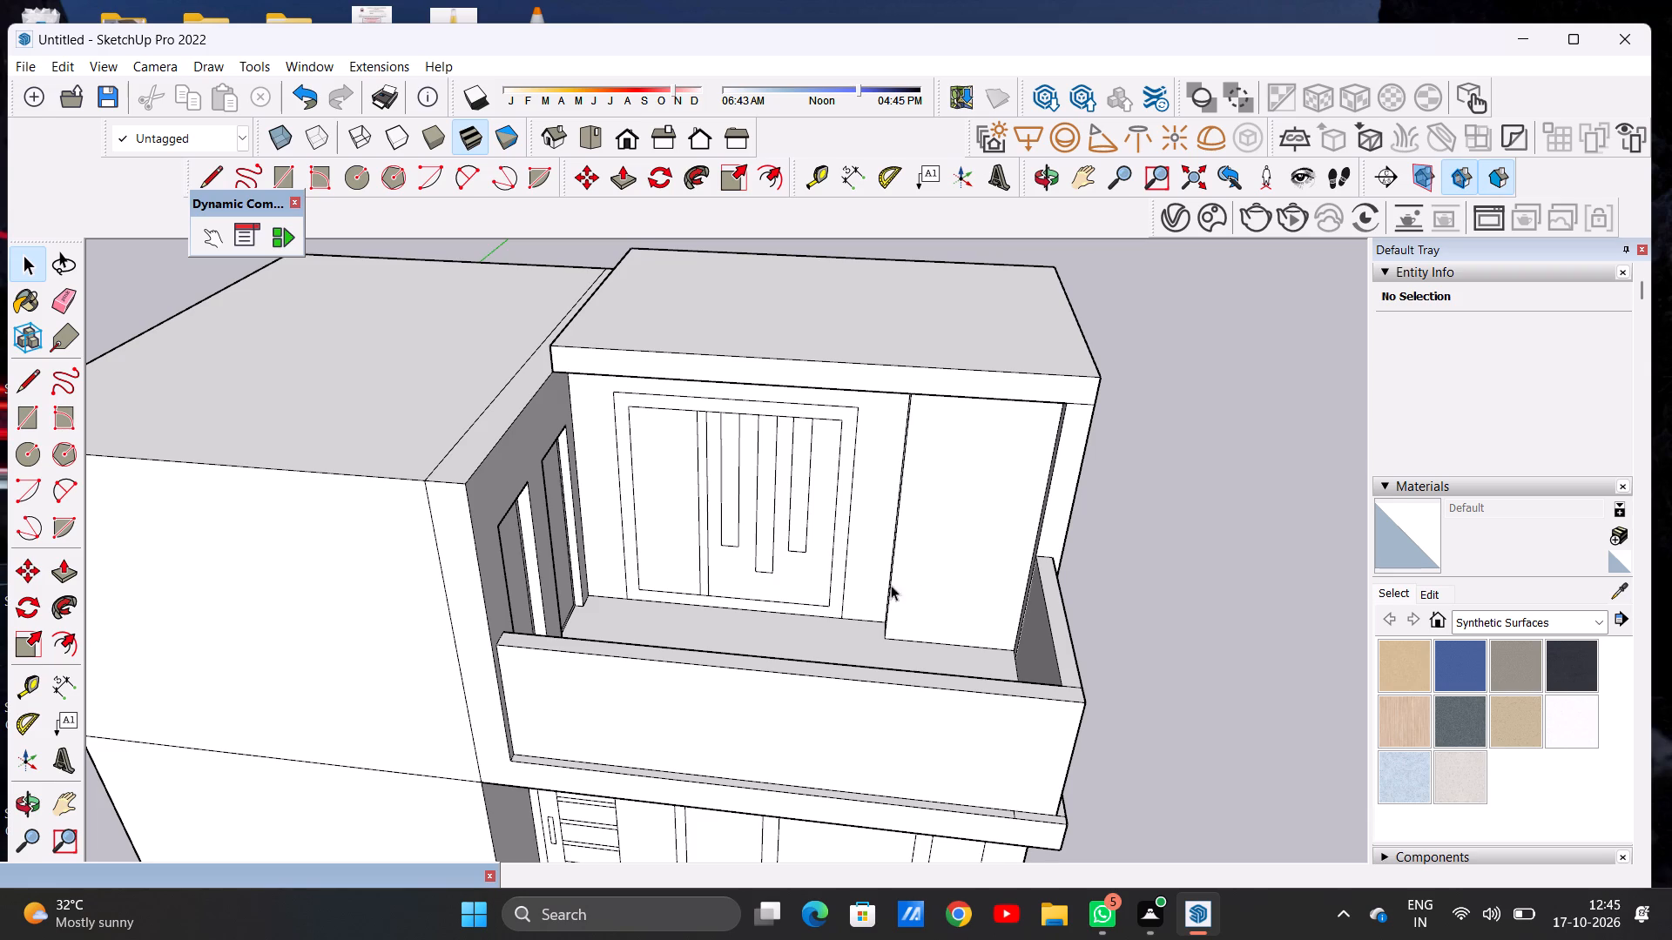
Push/Pull the roof slab's balcony-side face forward over the balcony to align with the front parapet.
middle_drag(897, 555, 809, 528)
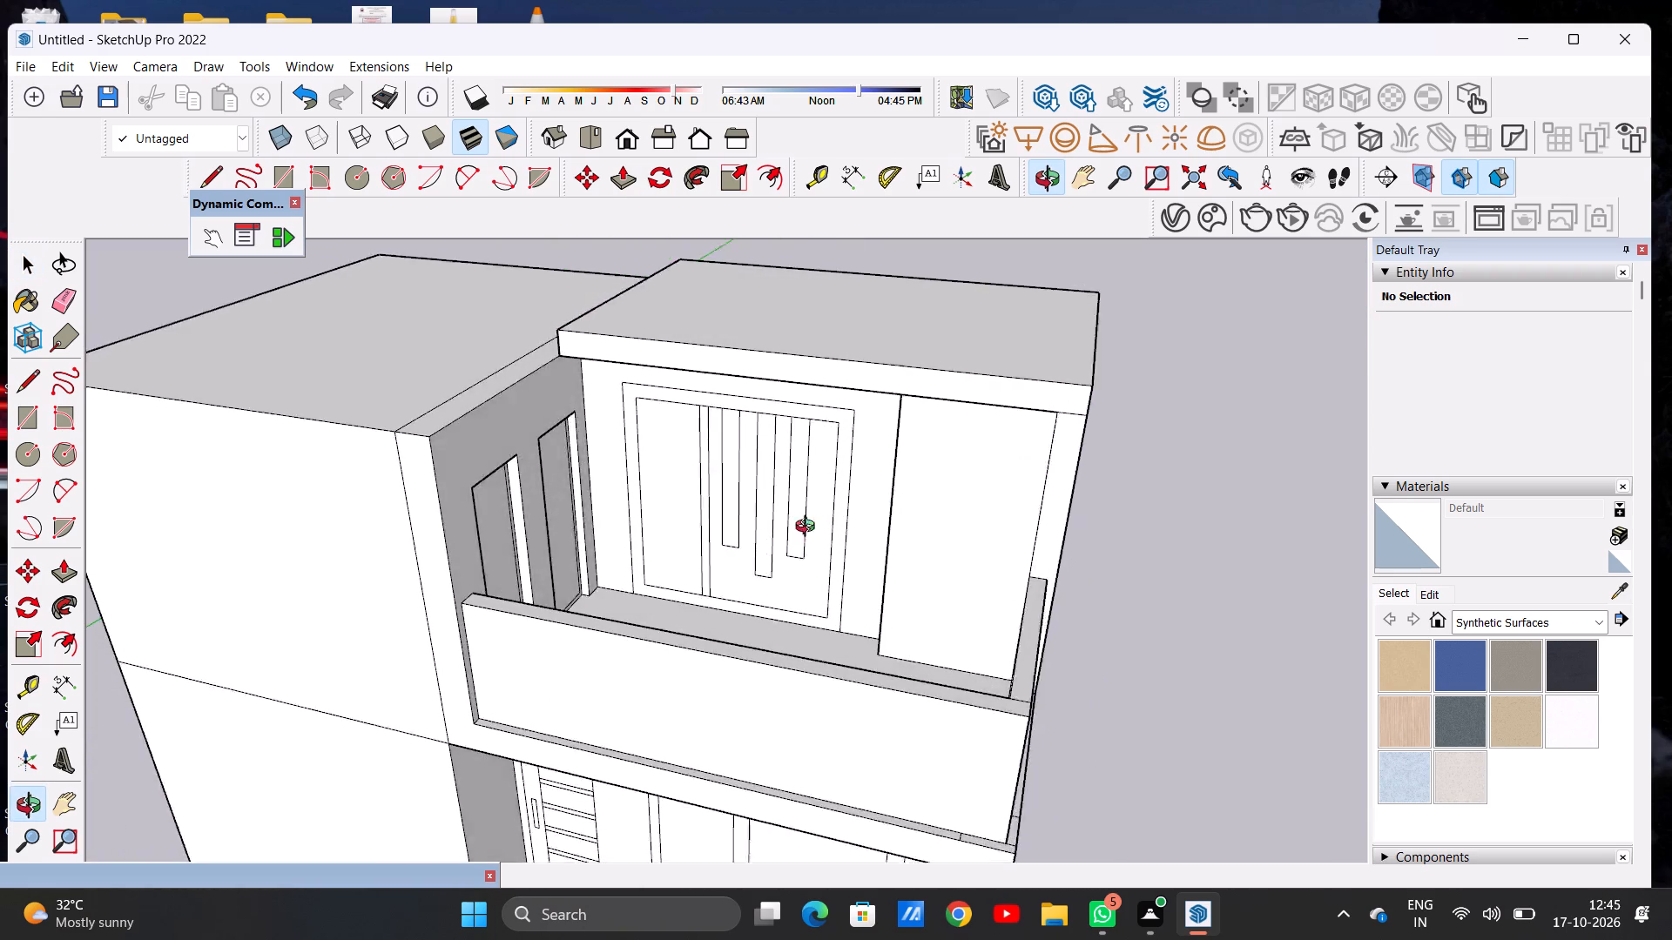
middle_drag(809, 528, 700, 560)
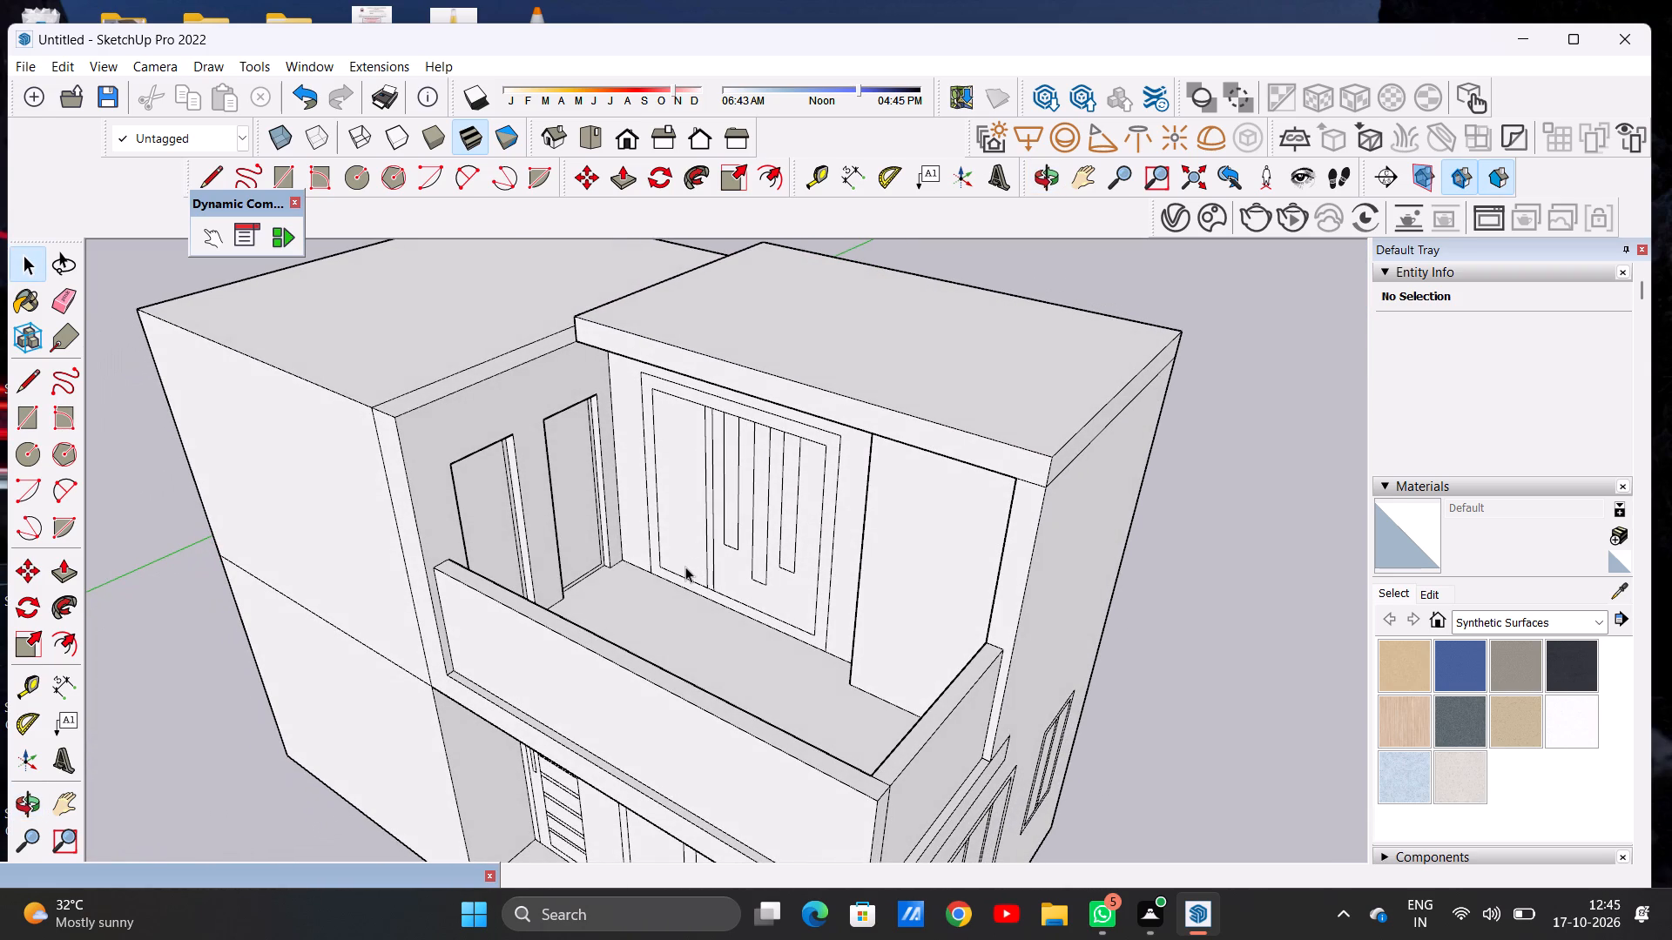
scroll(779, 499, down, 1)
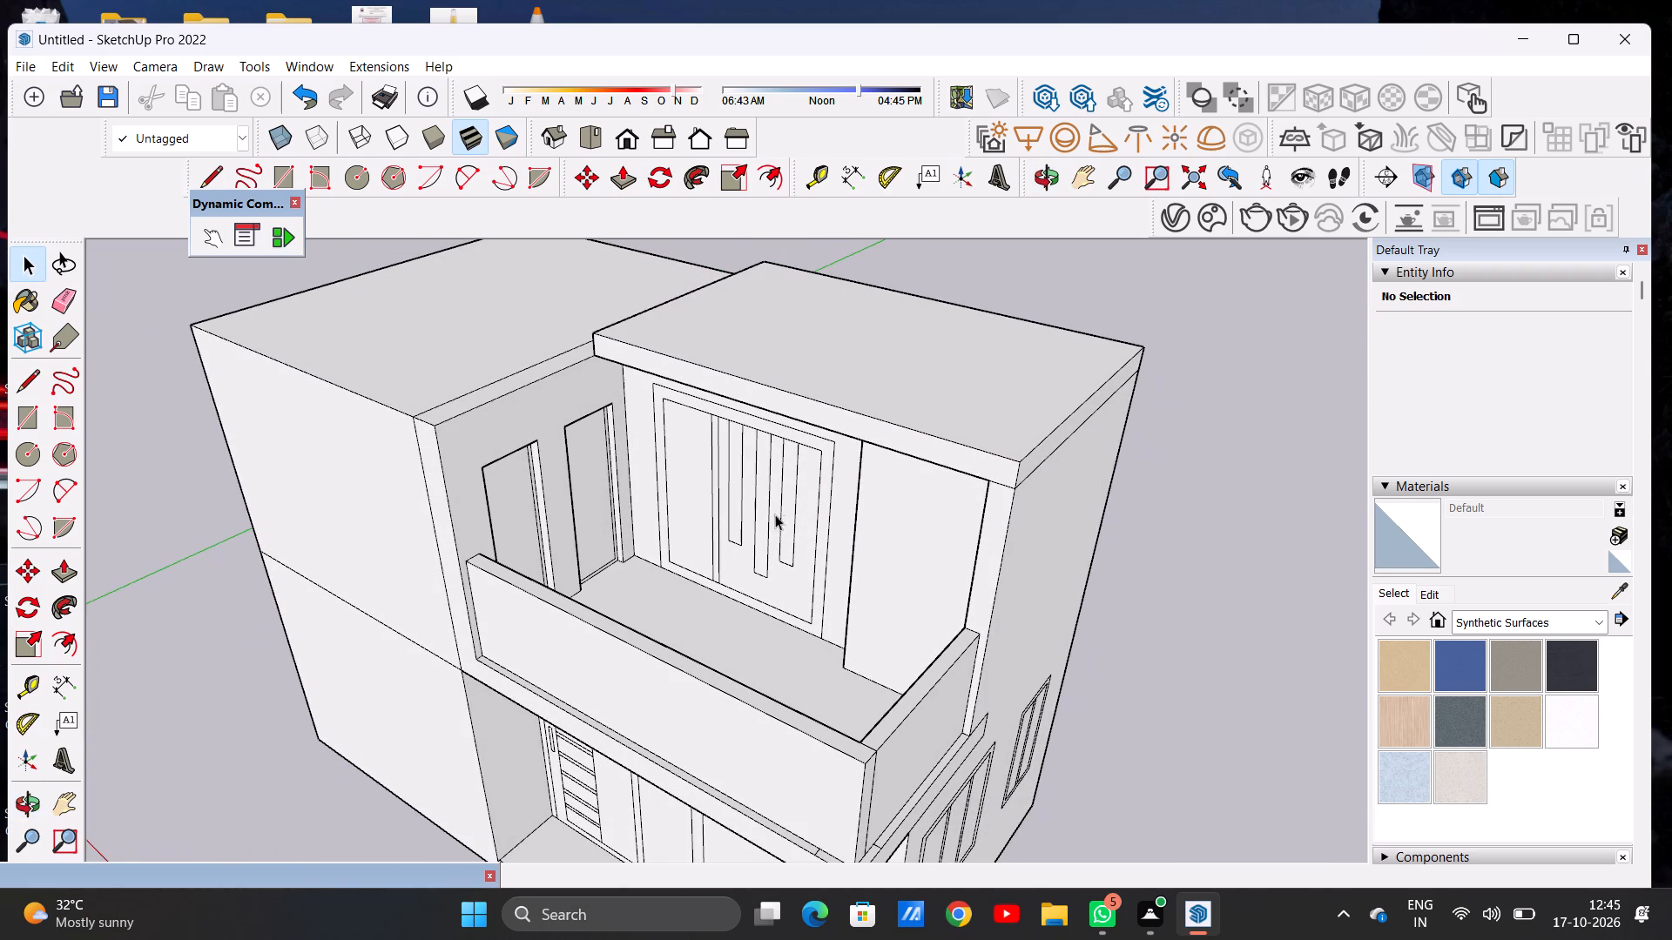
key(p)
scroll(991, 462, up, 1)
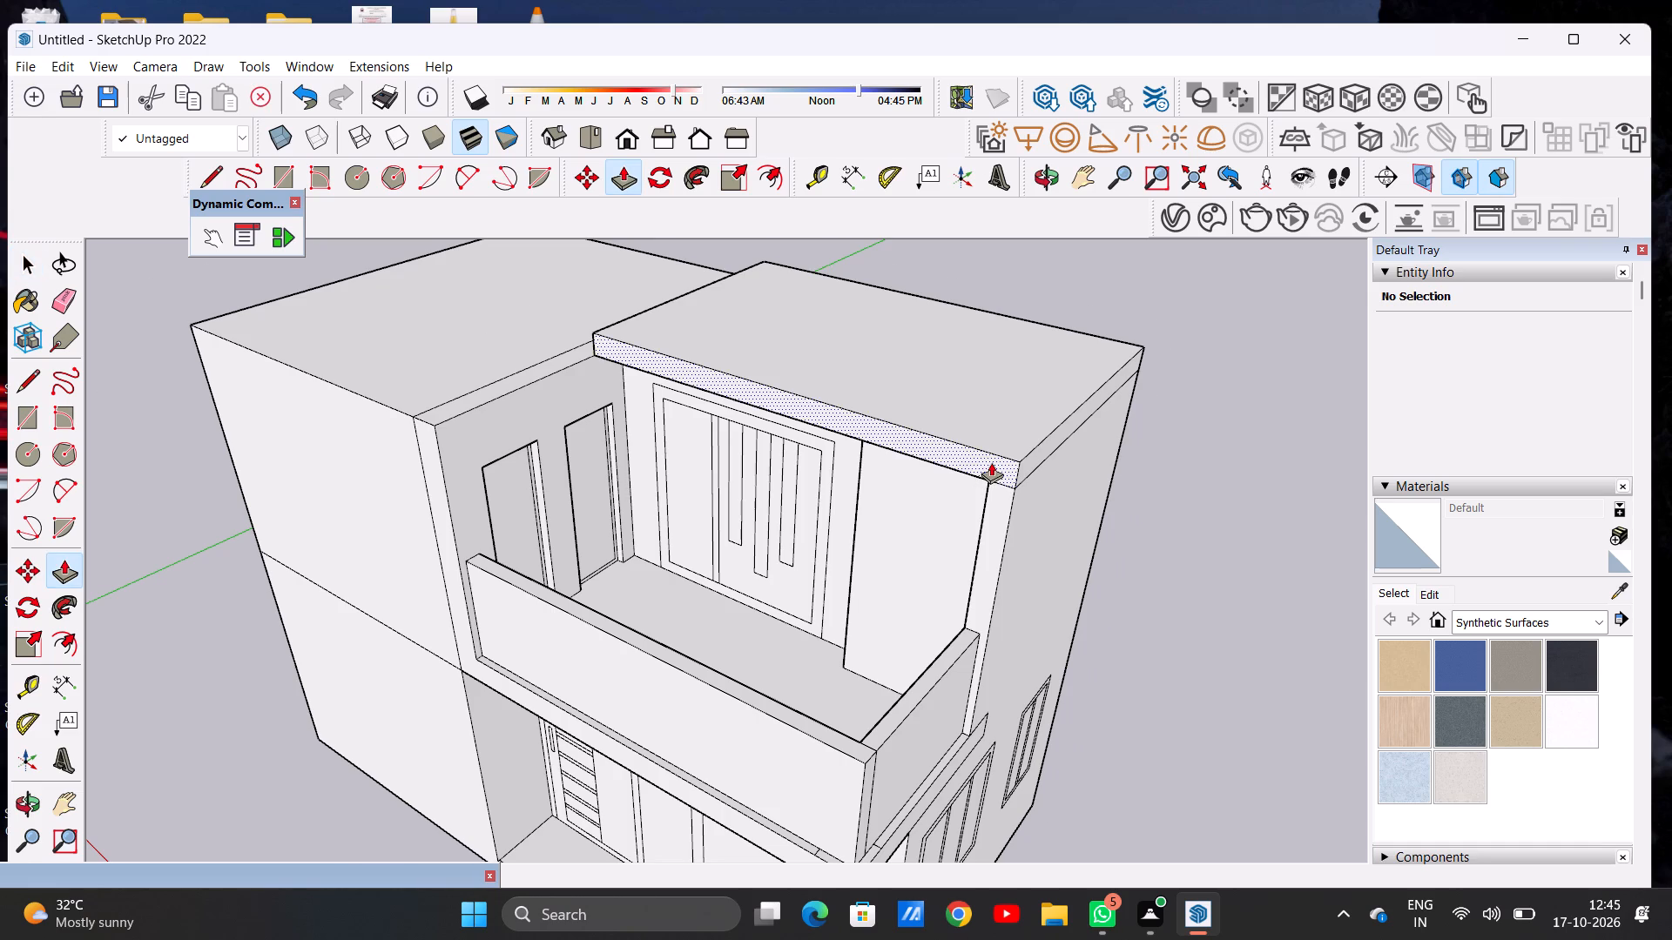
scroll(991, 462, up, 3)
click(992, 462)
scroll(781, 467, down, 12)
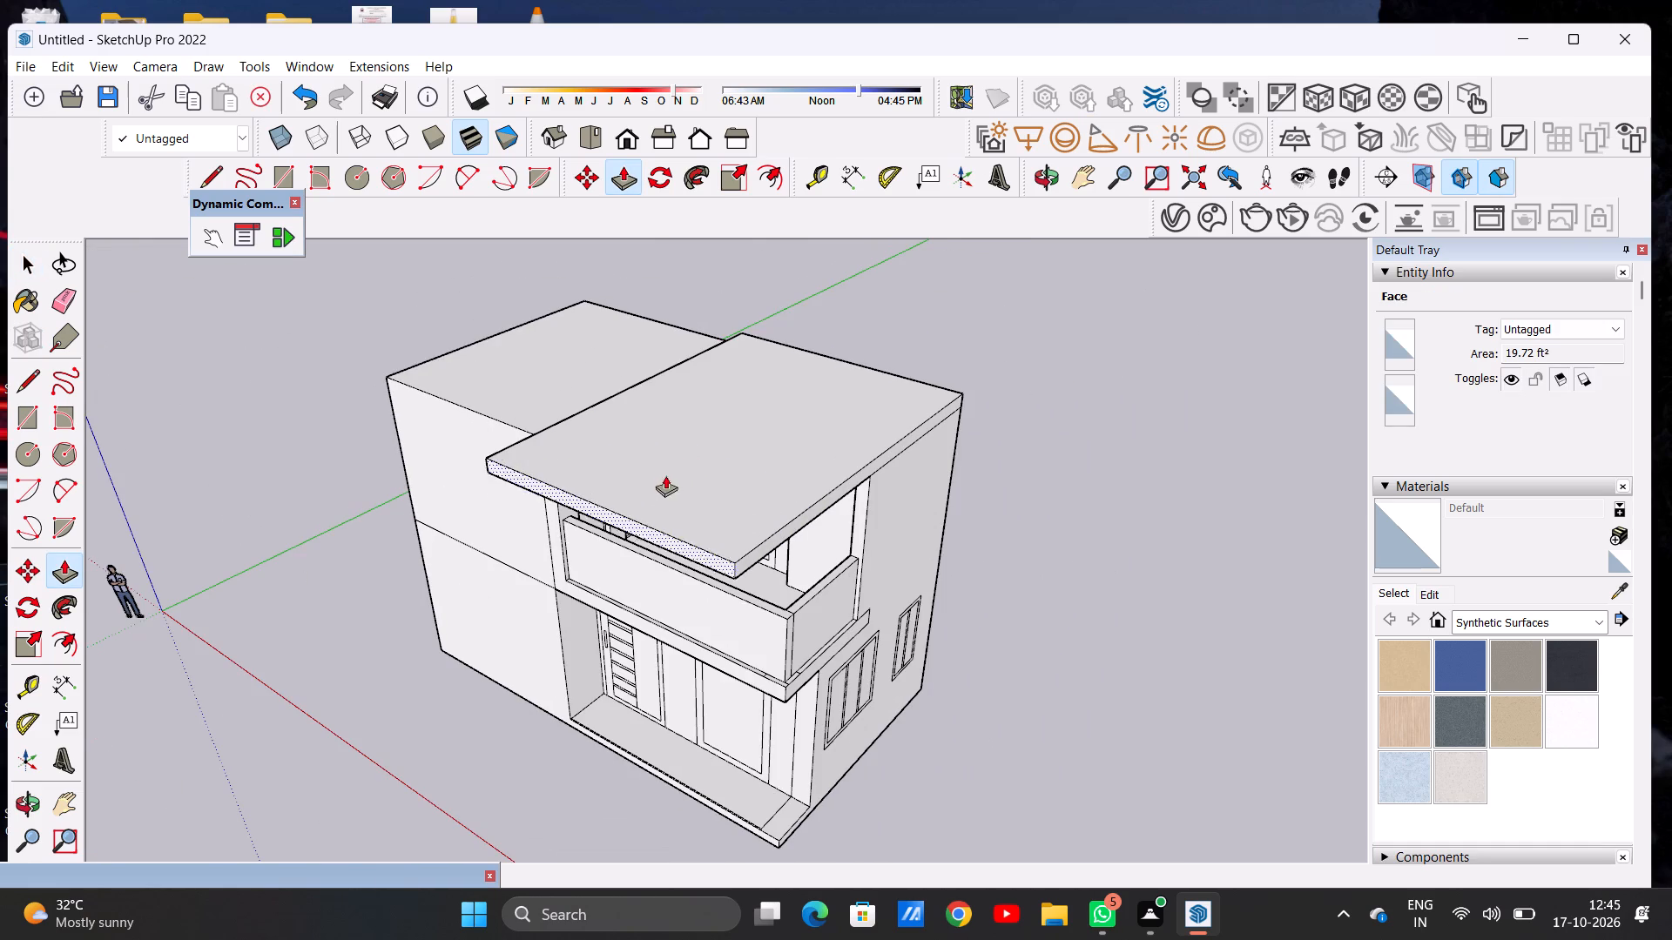
click(785, 621)
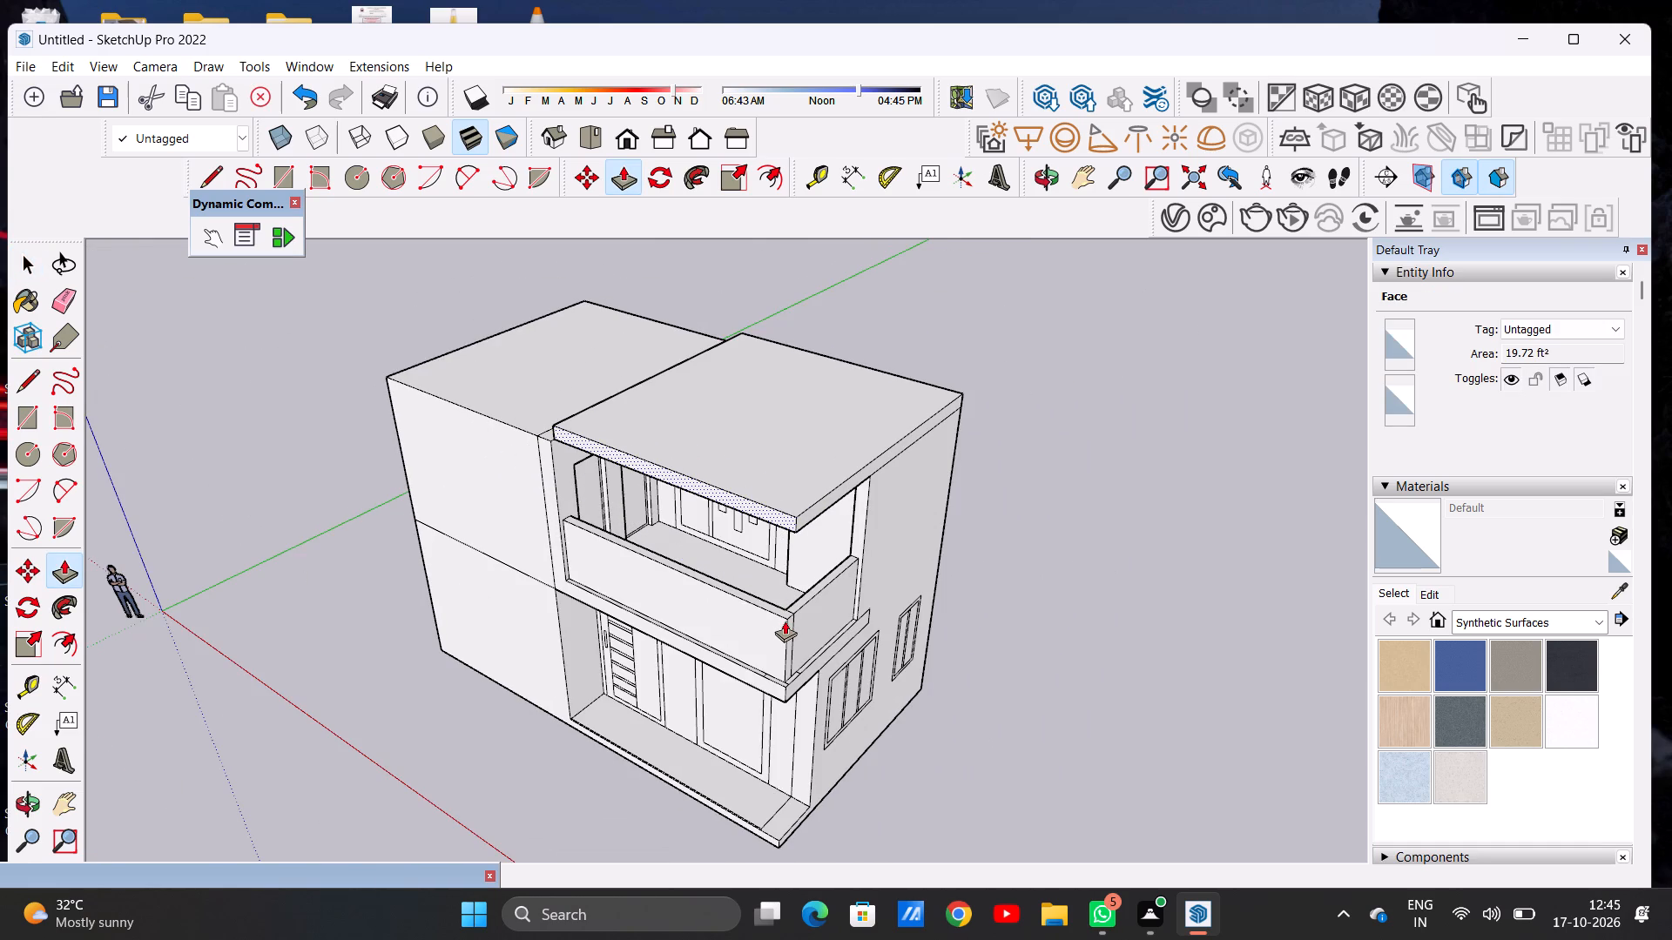
key(space)
Push/Pull the narrow wall-top strip between the main roof and the raised slab up to the slab's top surface.
scroll(714, 519, down, 8)
middle_drag(580, 517, 799, 420)
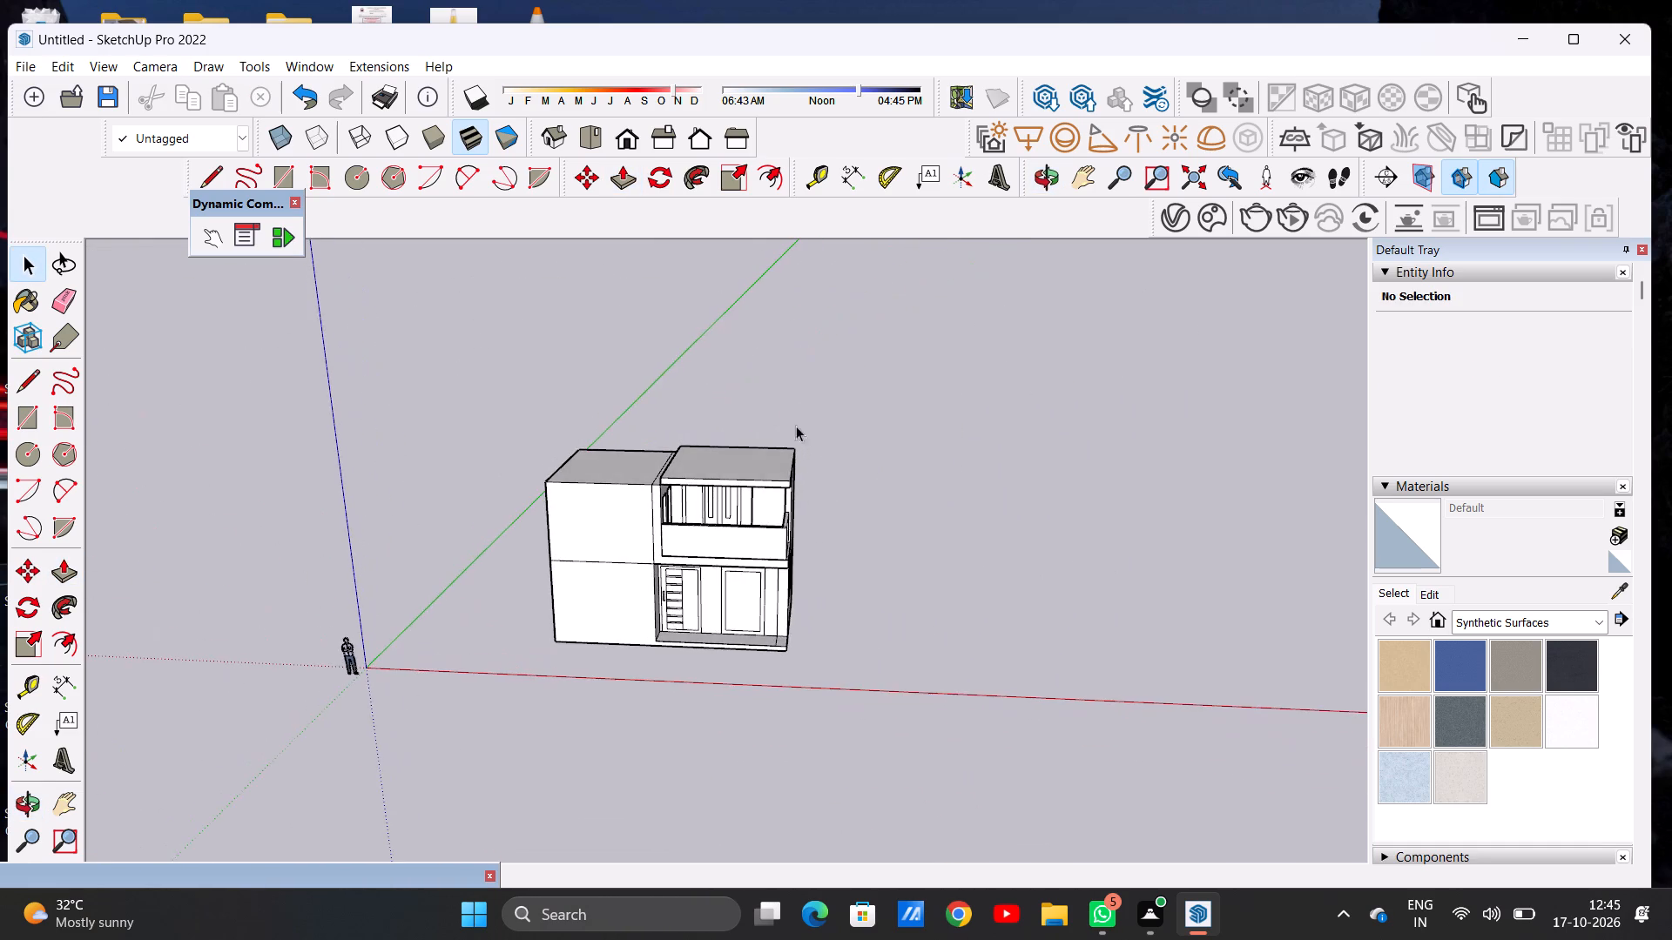
scroll(745, 512, up, 8)
middle_drag(650, 547, 648, 470)
scroll(676, 536, down, 3)
middle_drag(583, 434, 678, 528)
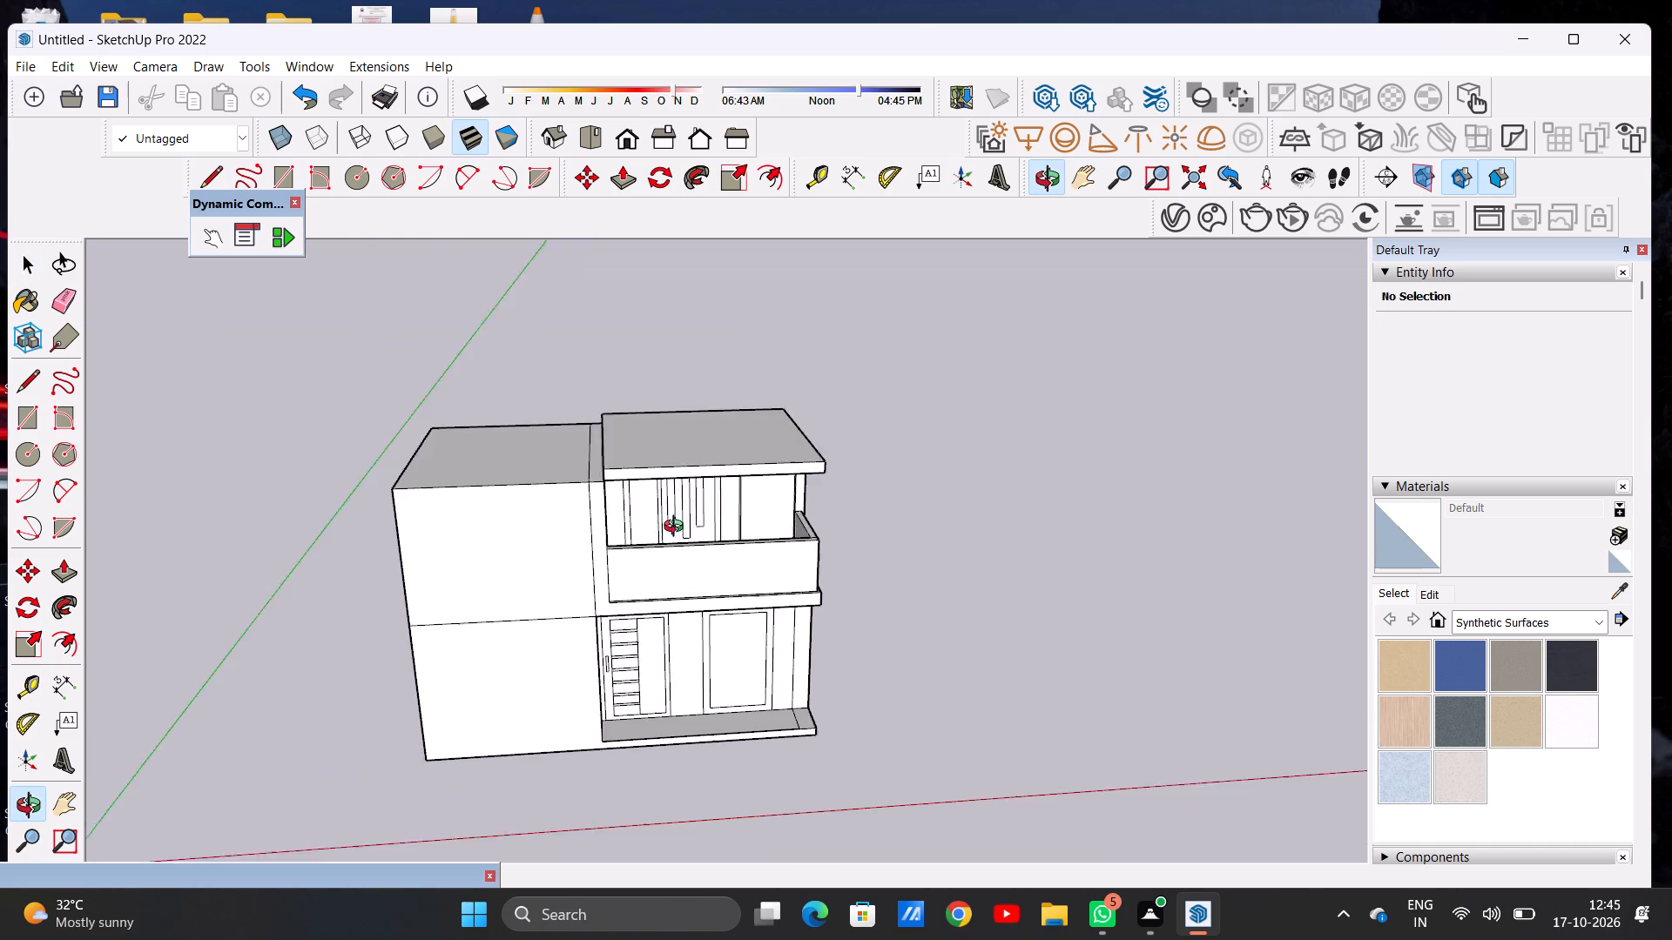
middle_drag(678, 528, 715, 538)
scroll(595, 496, up, 14)
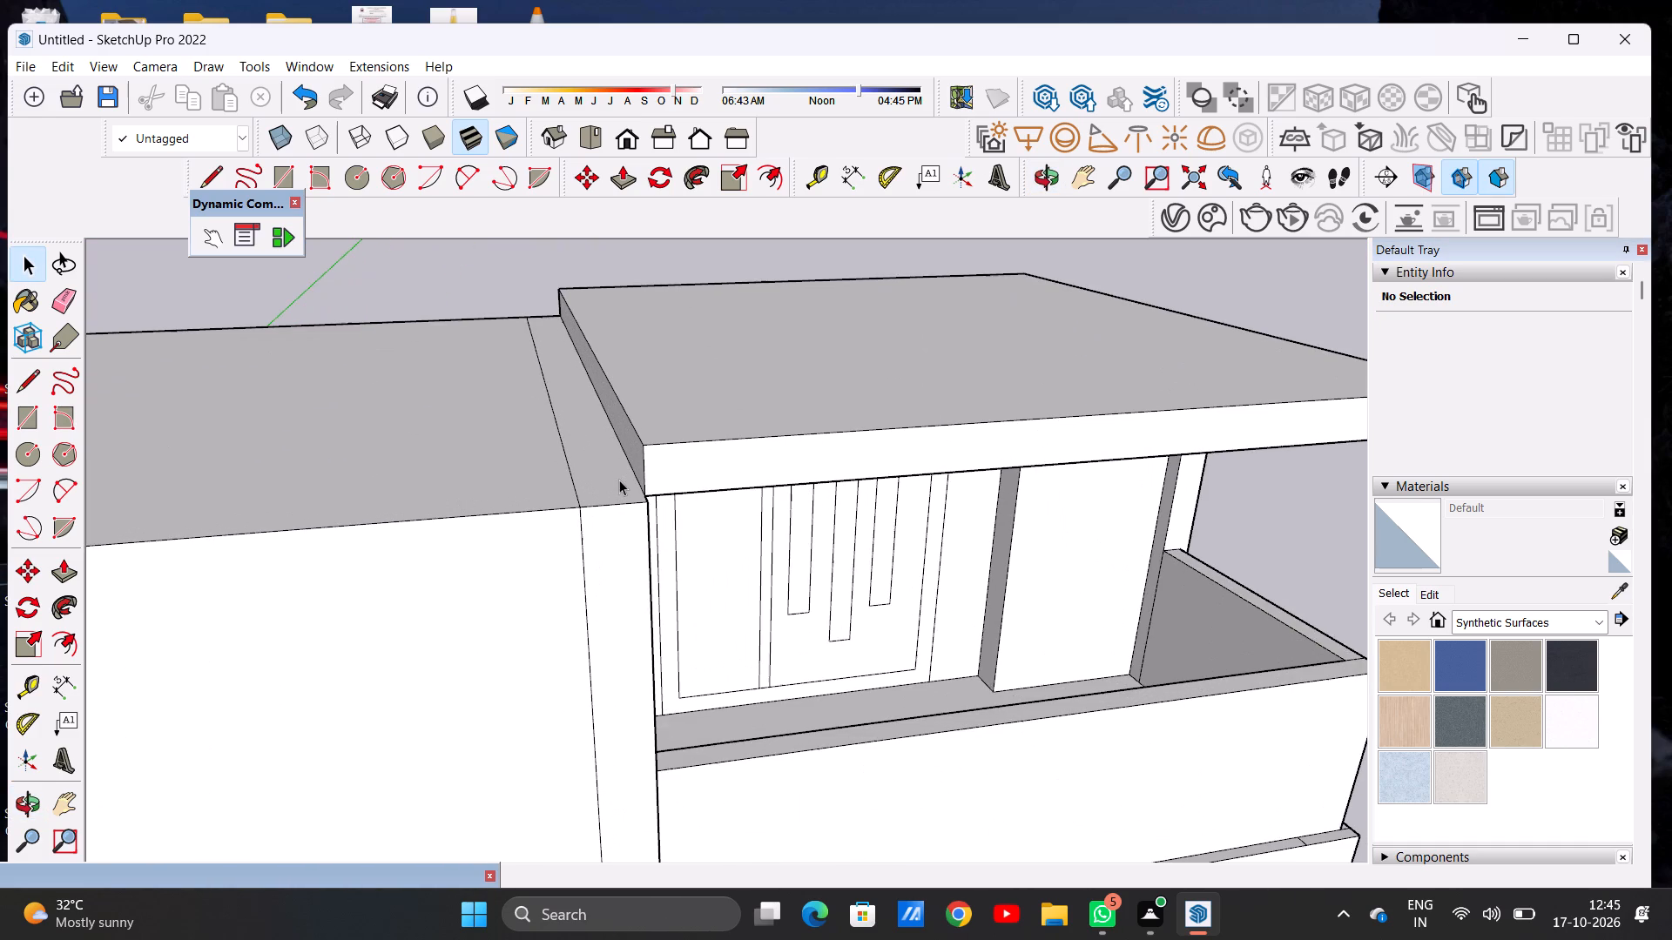
key(p)
scroll(619, 480, up, 4)
click(631, 498)
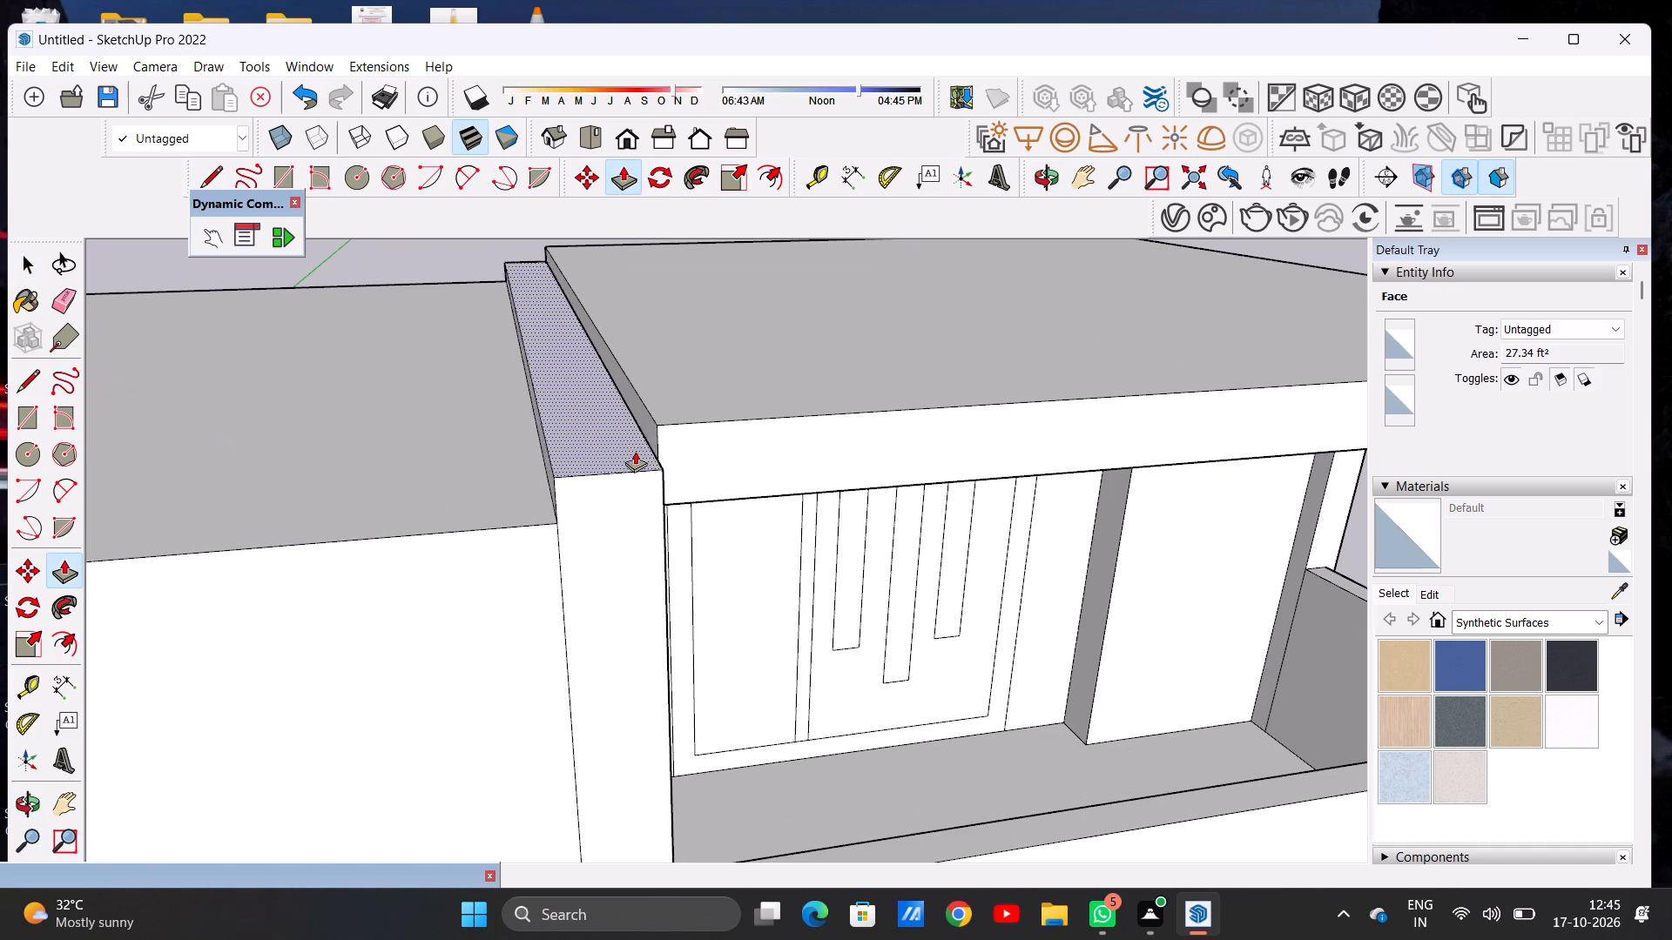
click(651, 418)
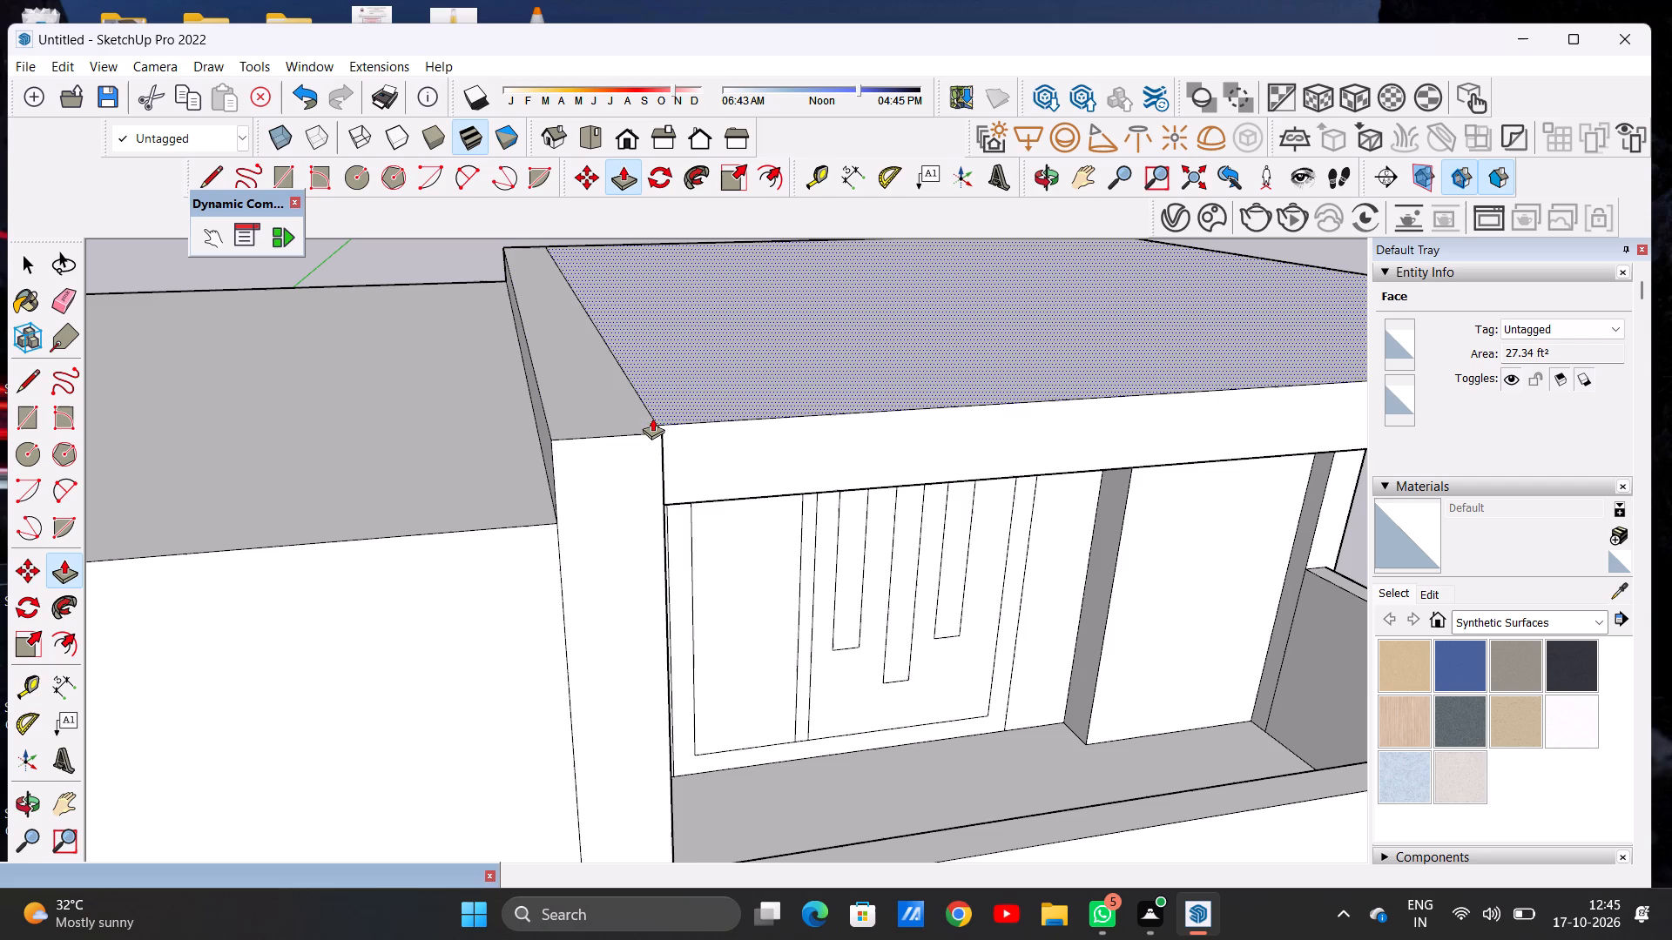
Push/Pull the raised roof slab's balcony-side face forward until it is flush with the front end of the adjoining side wall.
key(space)
middle_drag(689, 480, 492, 459)
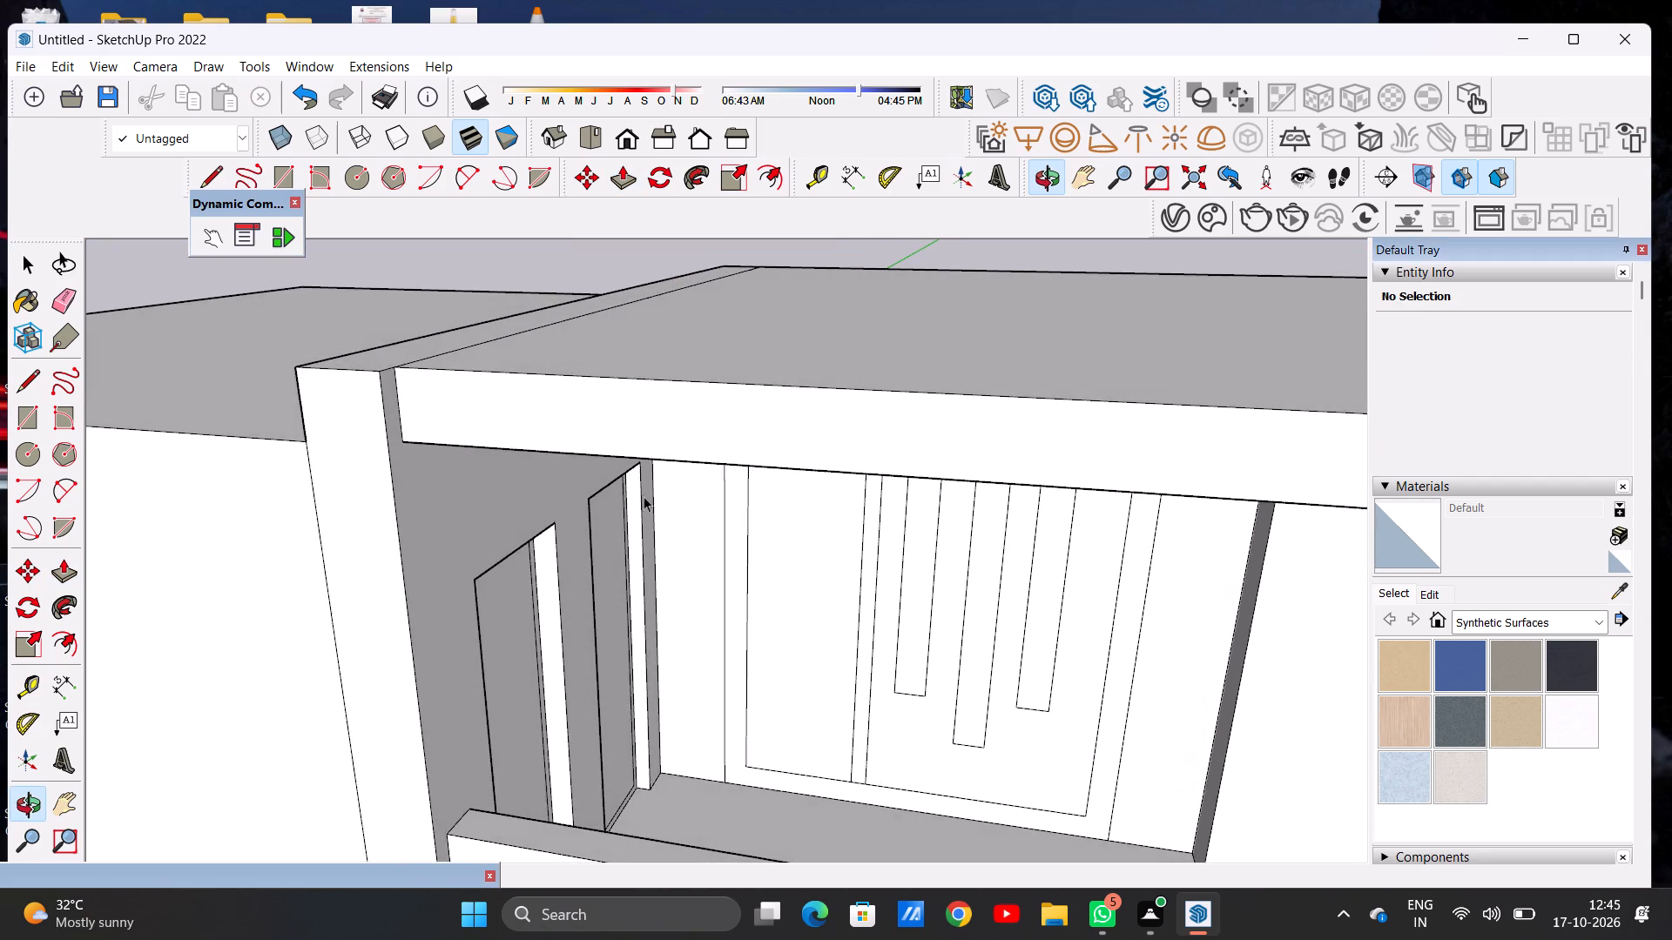
scroll(683, 513, down, 9)
middle_drag(713, 524, 576, 499)
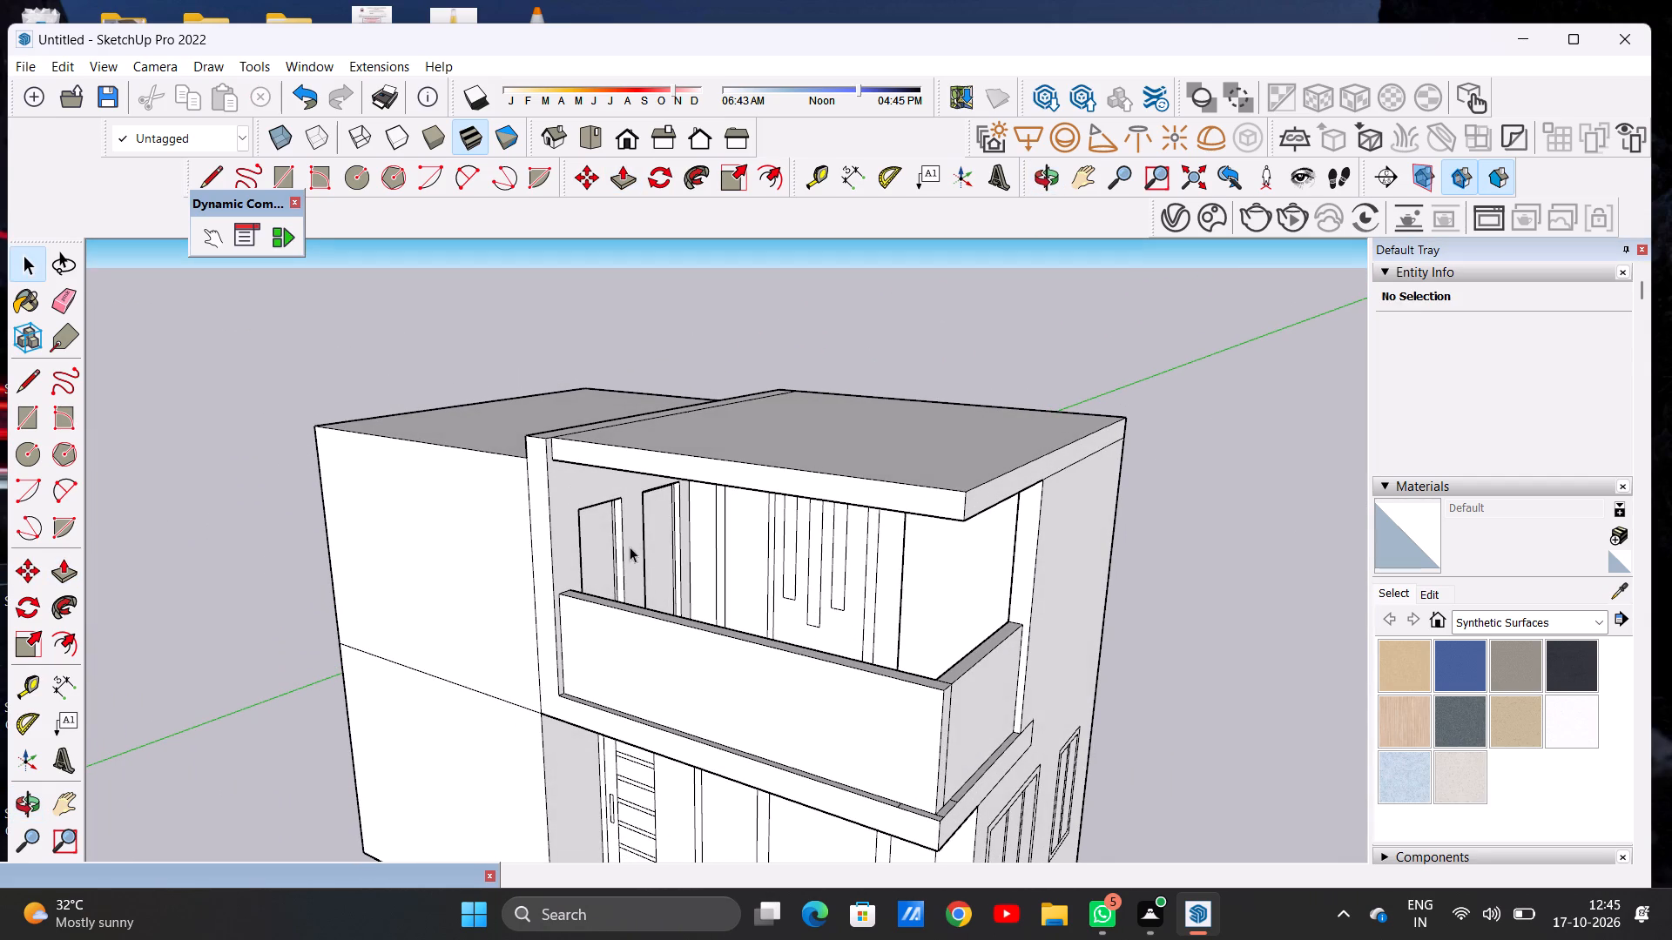
scroll(661, 544, down, 1)
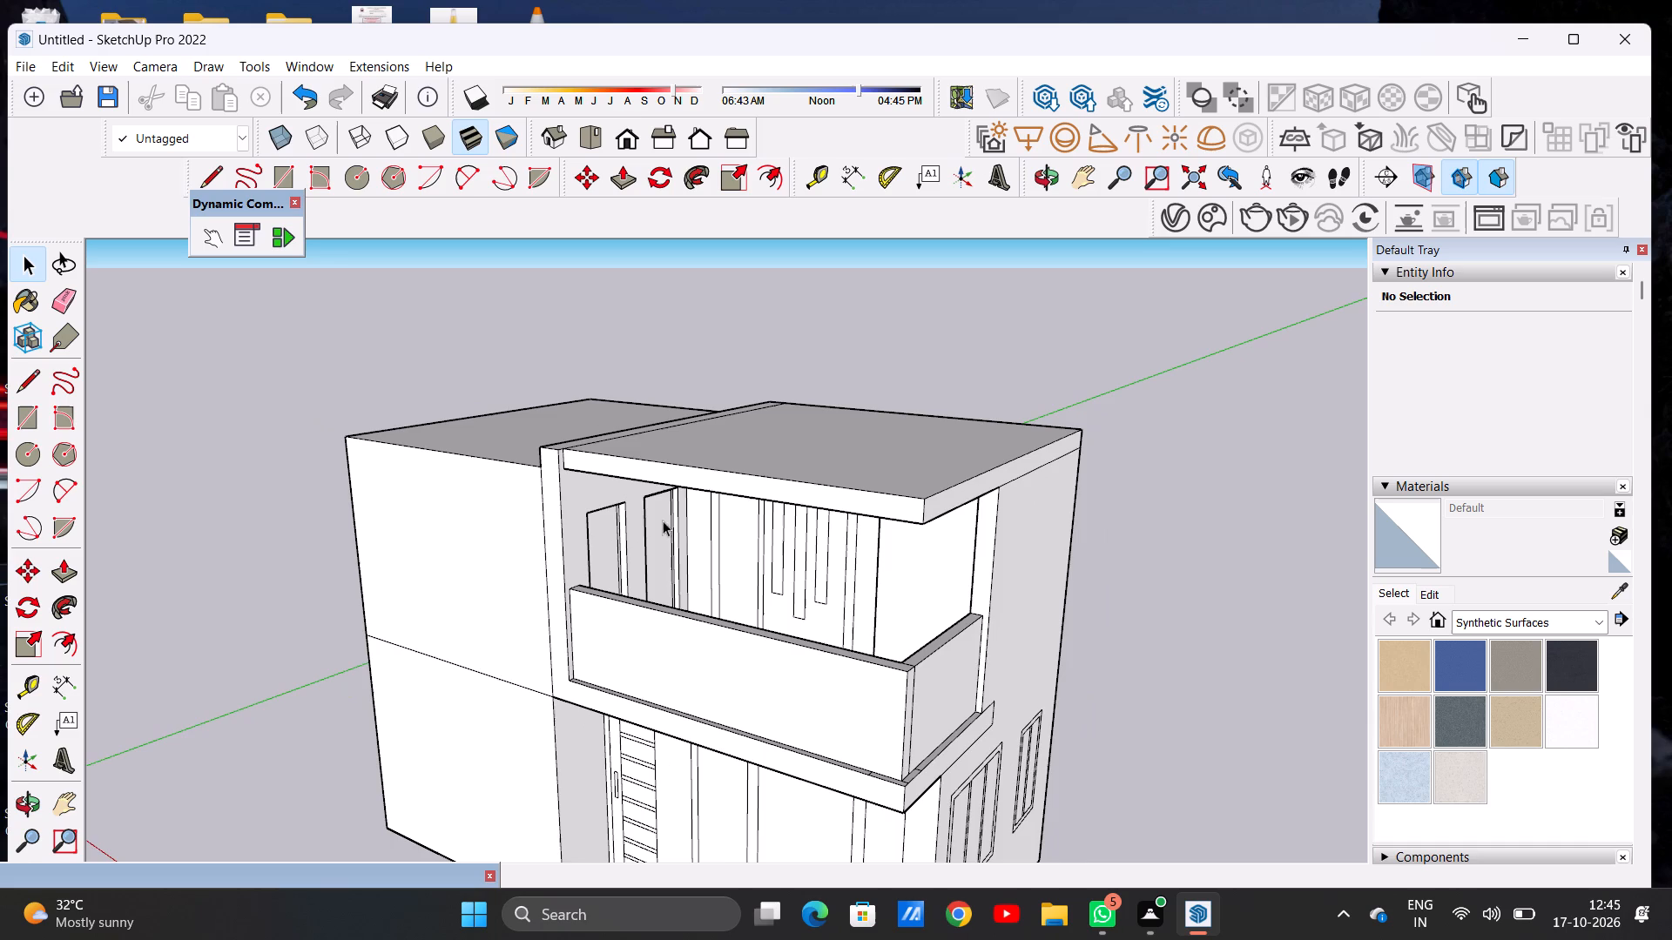
scroll(629, 462, up, 3)
key(p)
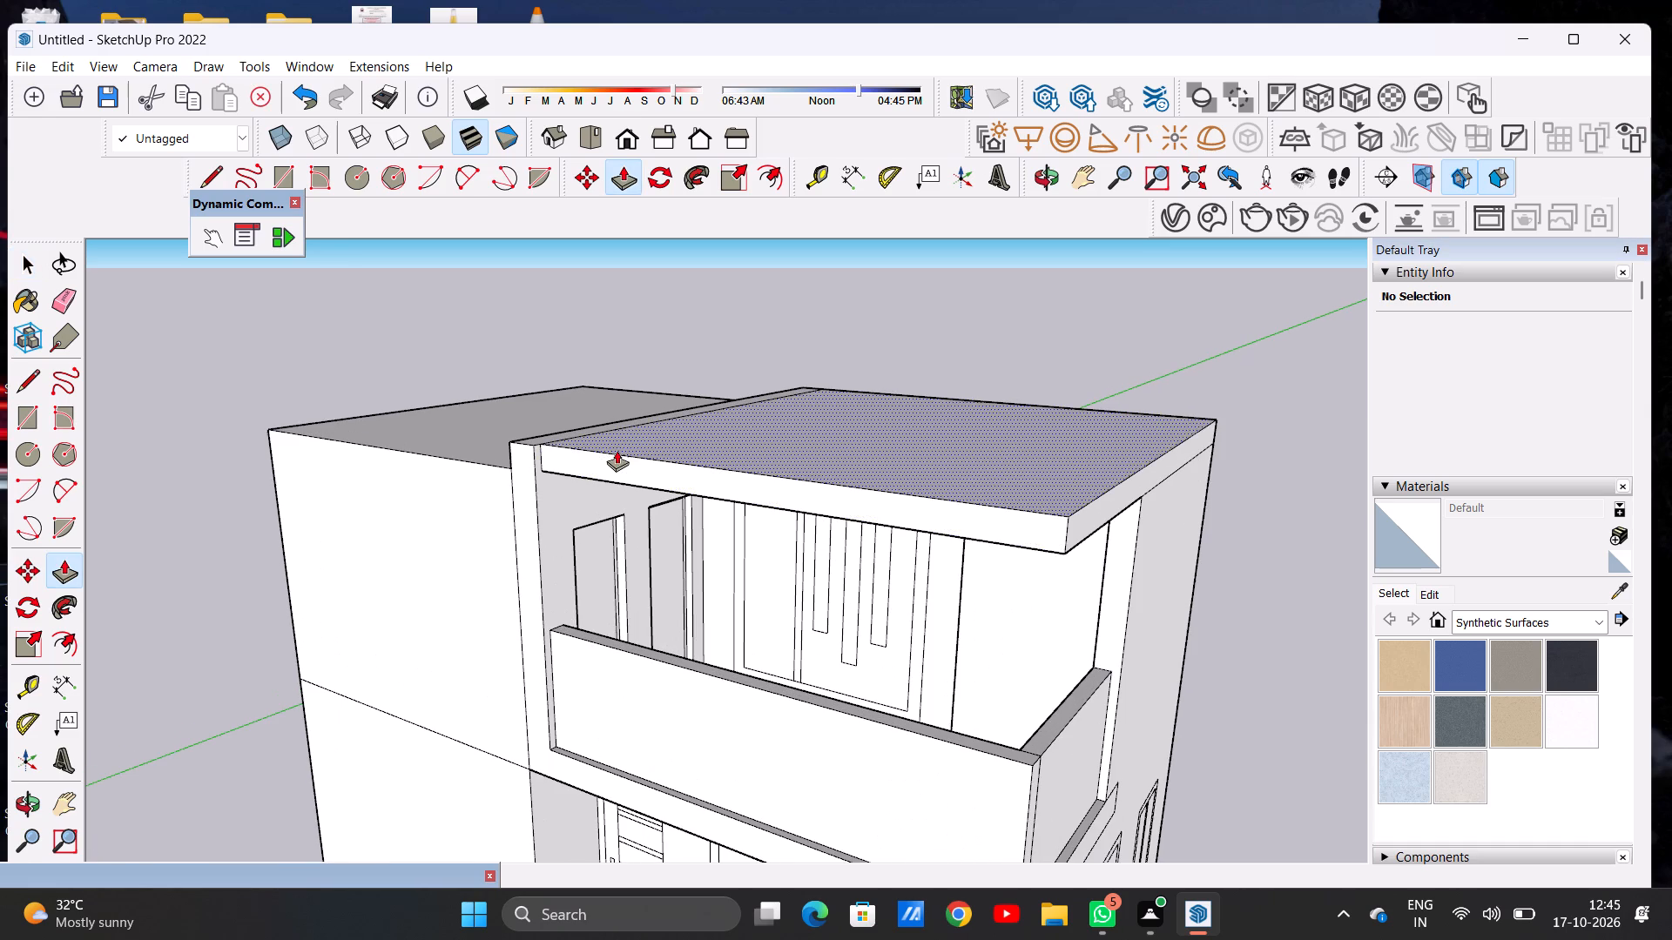
scroll(609, 450, up, 4)
click(552, 457)
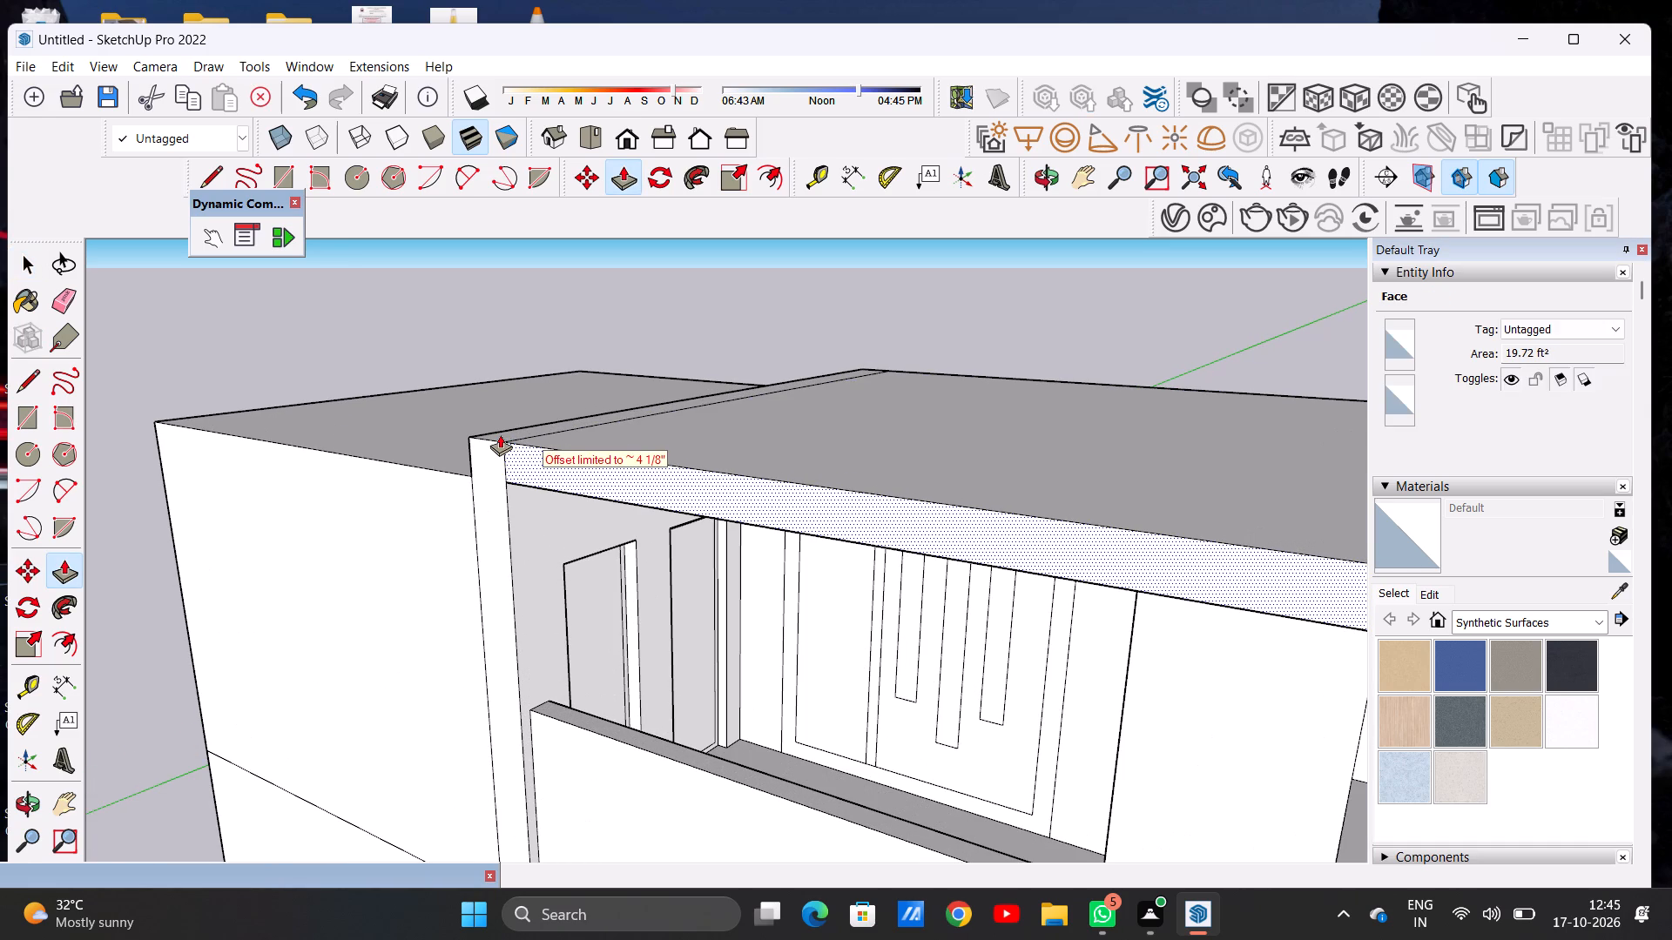
click(500, 434)
key(space)
scroll(605, 531, down, 15)
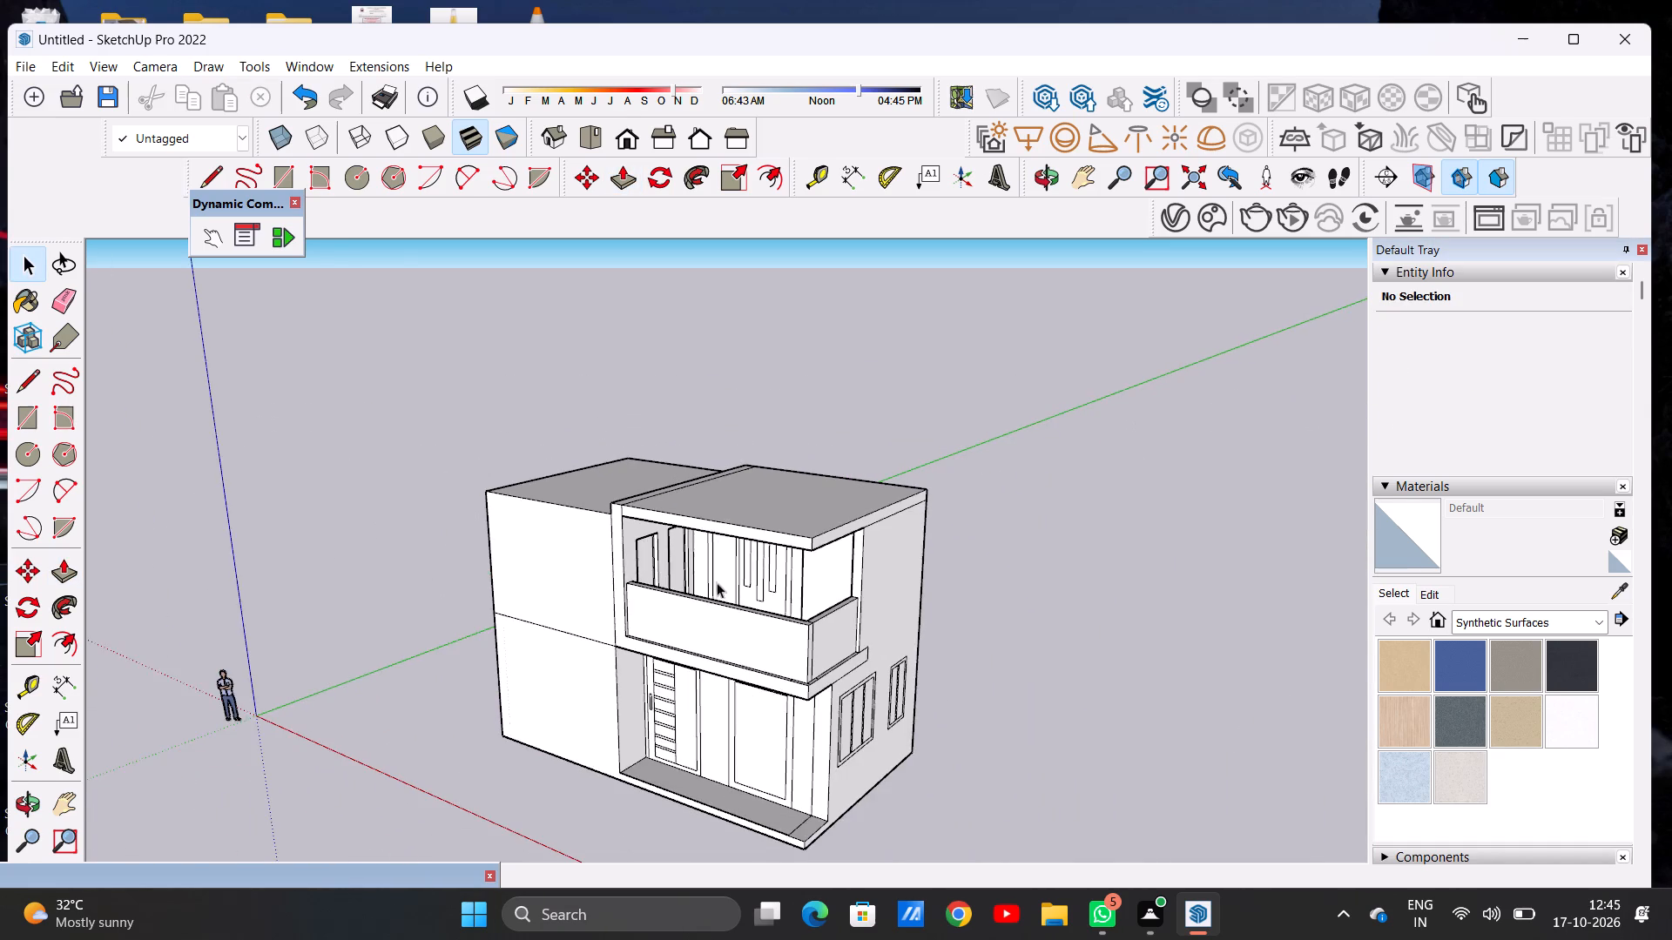
Erase the short vertical edge separating the slab's front face from the side wall's front end.
middle_drag(717, 582, 693, 591)
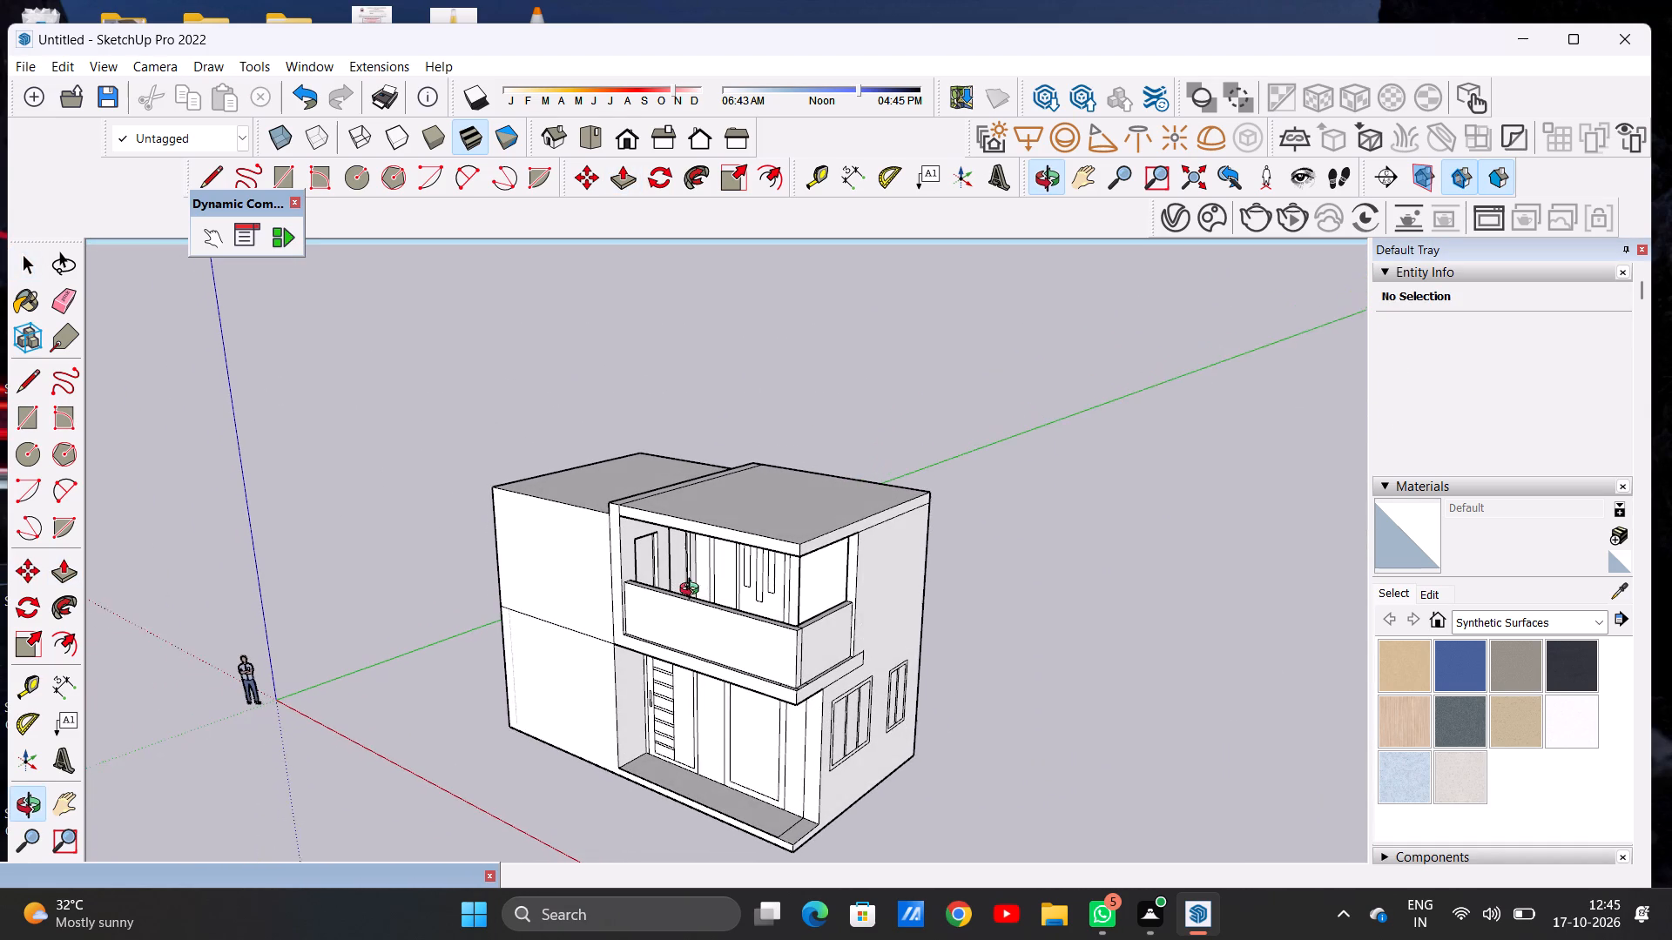
middle_drag(693, 591, 691, 589)
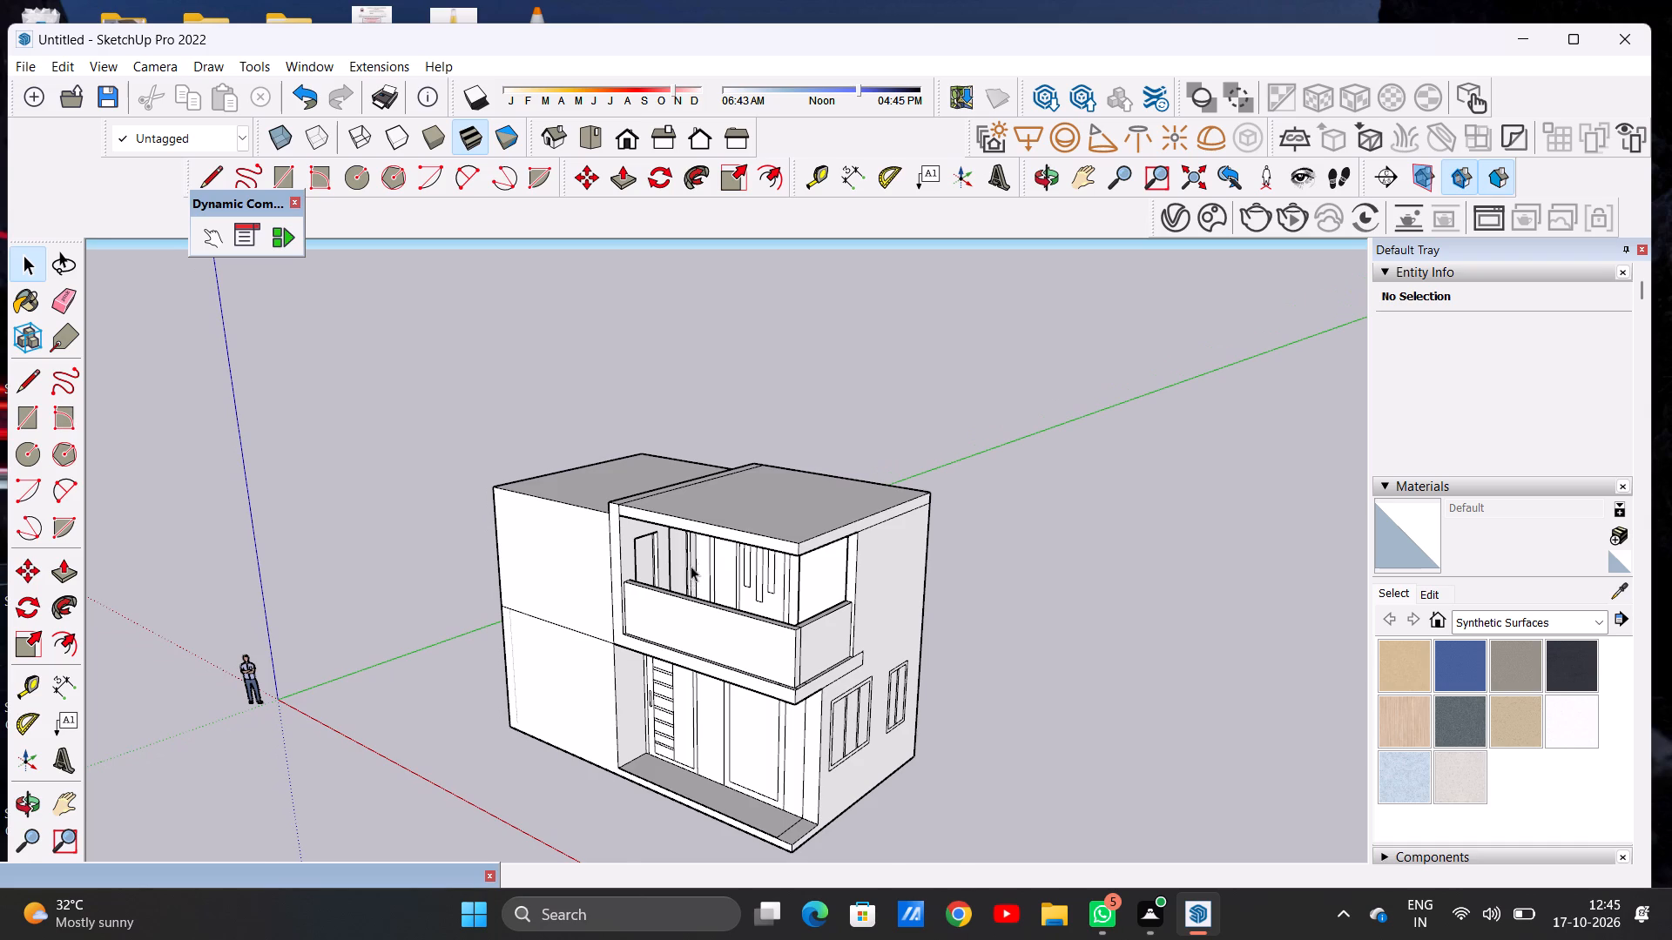
scroll(688, 554, up, 5)
middle_drag(590, 528, 978, 515)
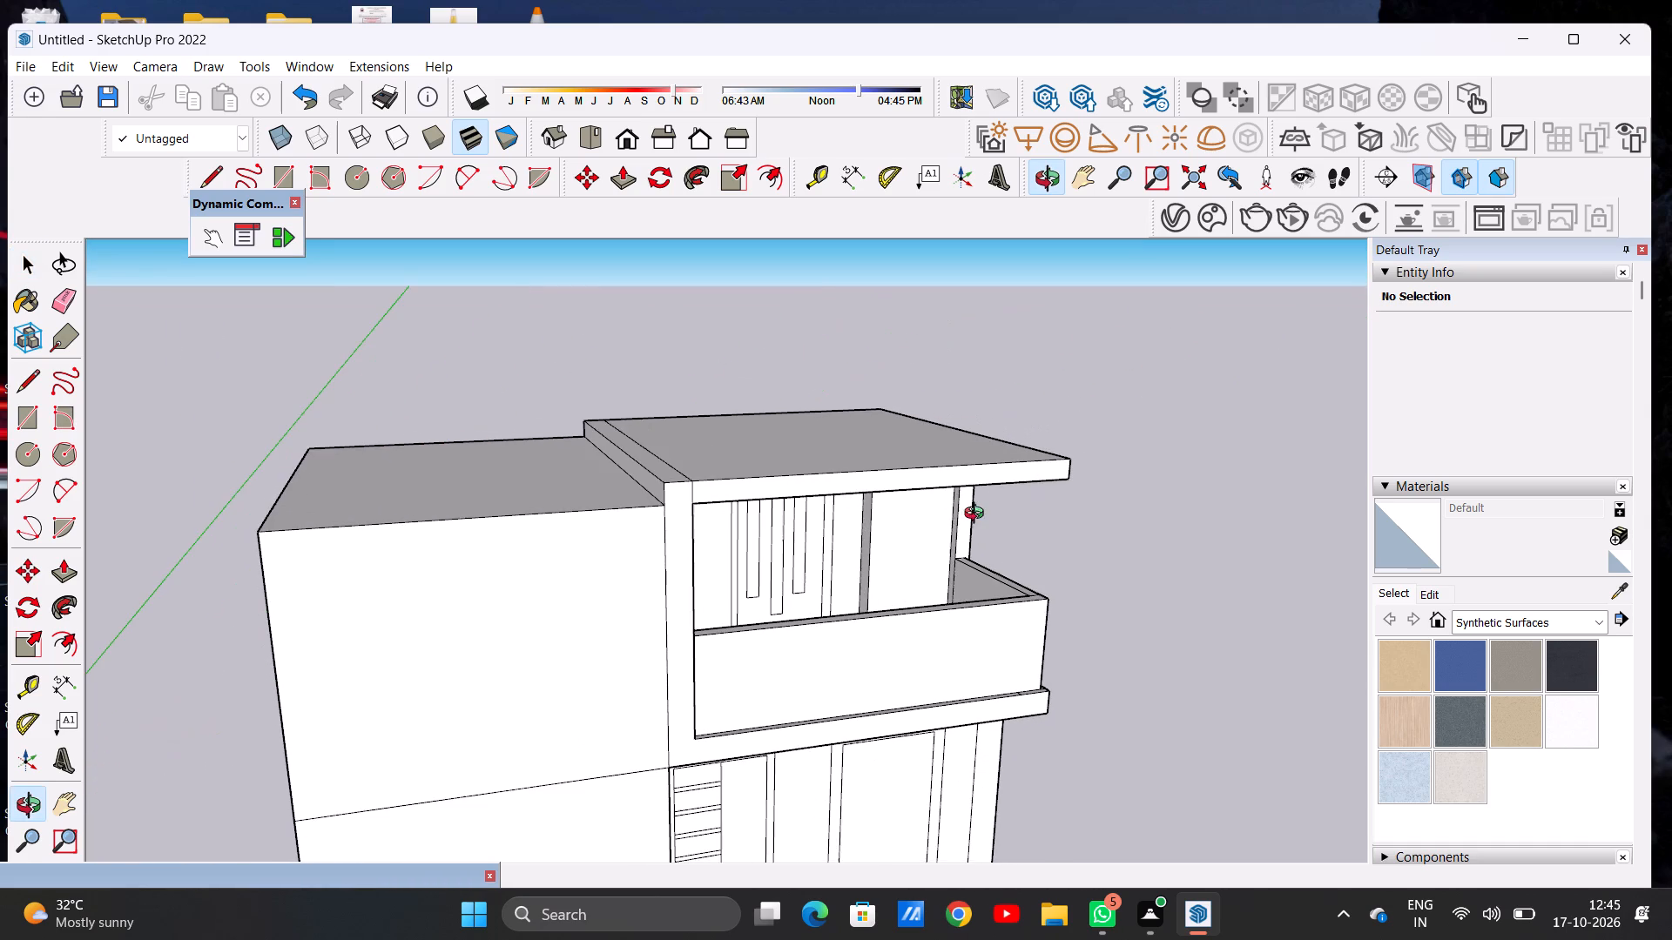
middle_drag(978, 515, 978, 514)
scroll(667, 498, up, 12)
key(e)
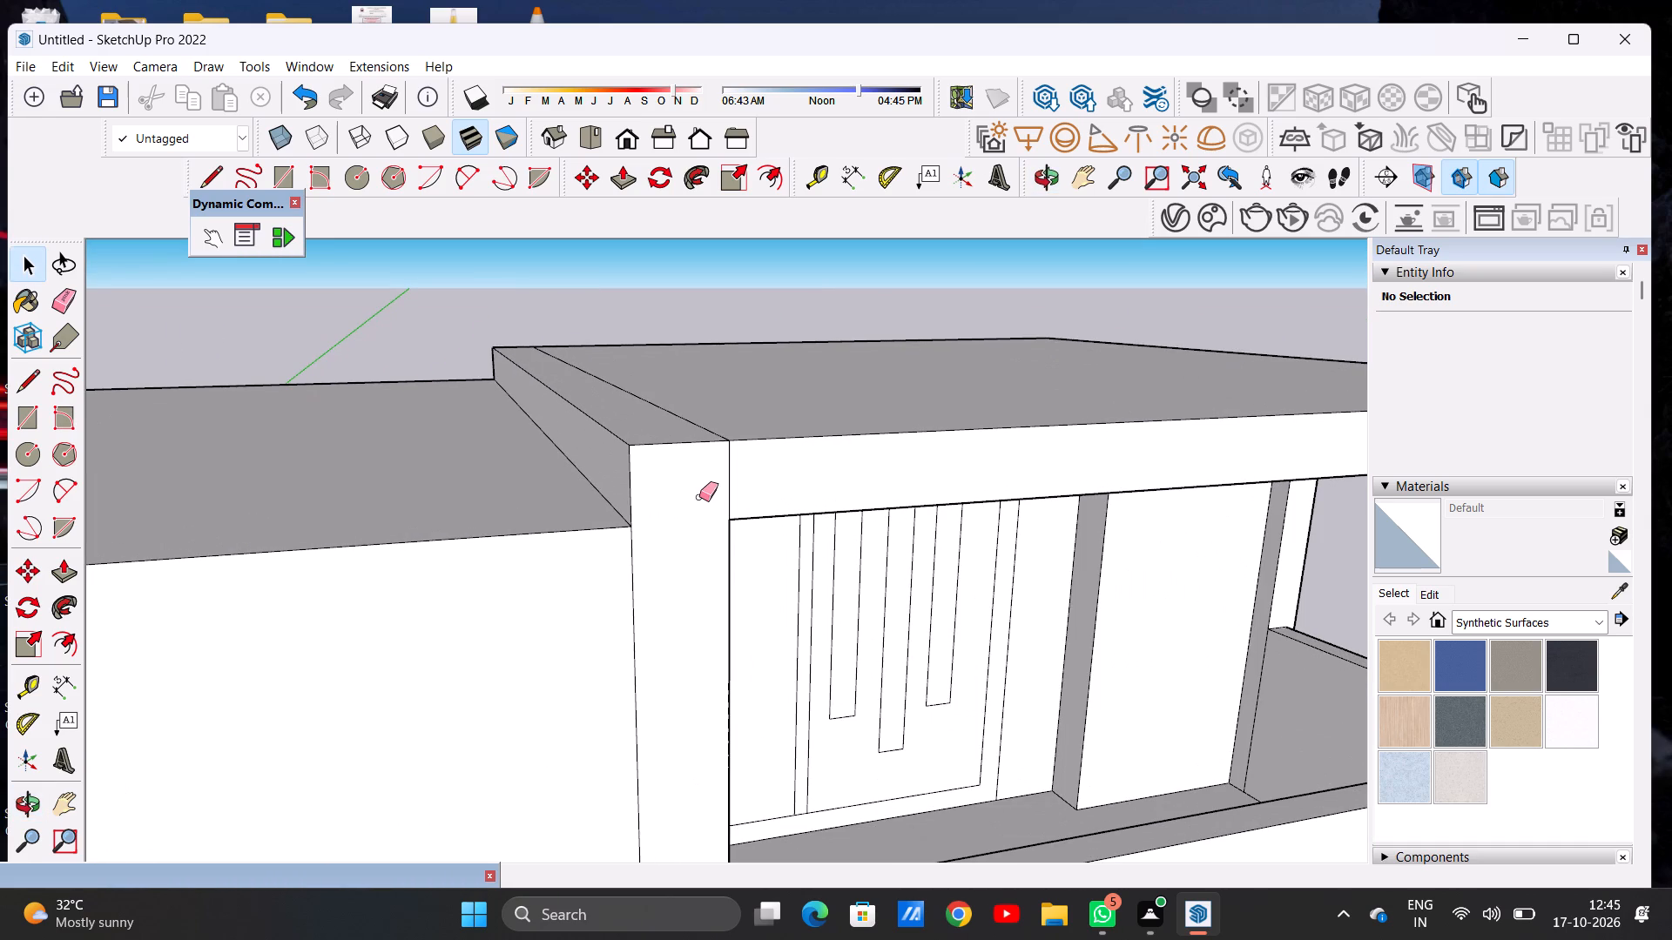
drag(703, 491, 738, 468)
key(space)
scroll(682, 542, down, 12)
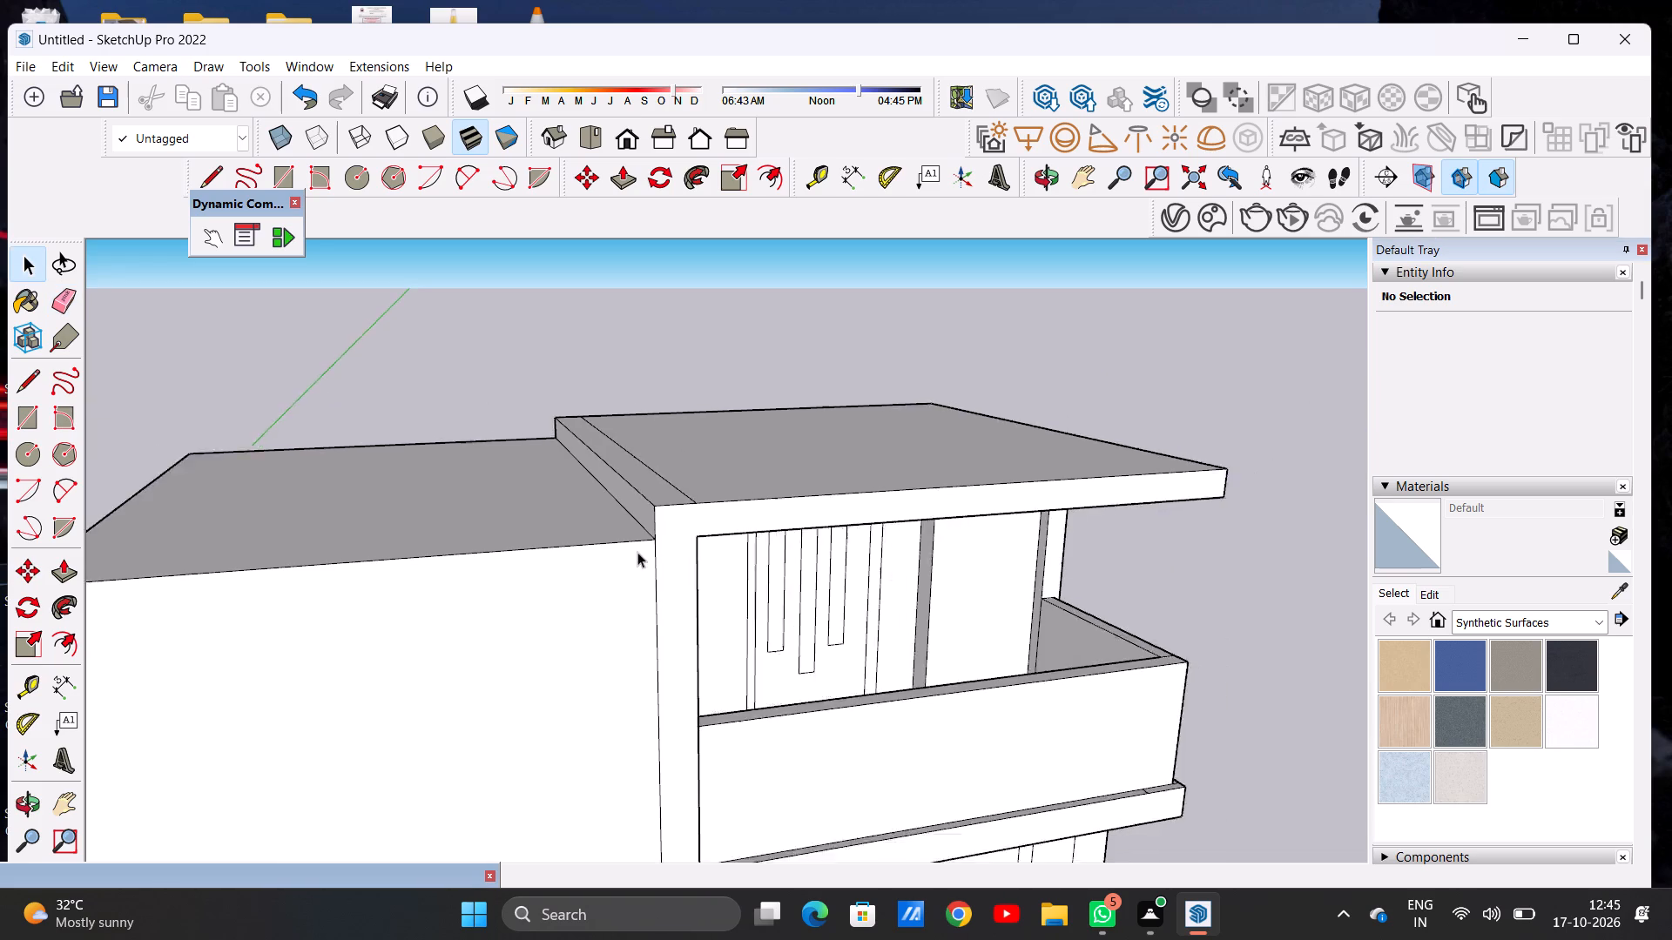
Push/Pull the merged front face of the roof slab, side wall and balcony floor outward to form a projecting frame.
scroll(637, 552, down, 2)
middle_drag(604, 556, 724, 554)
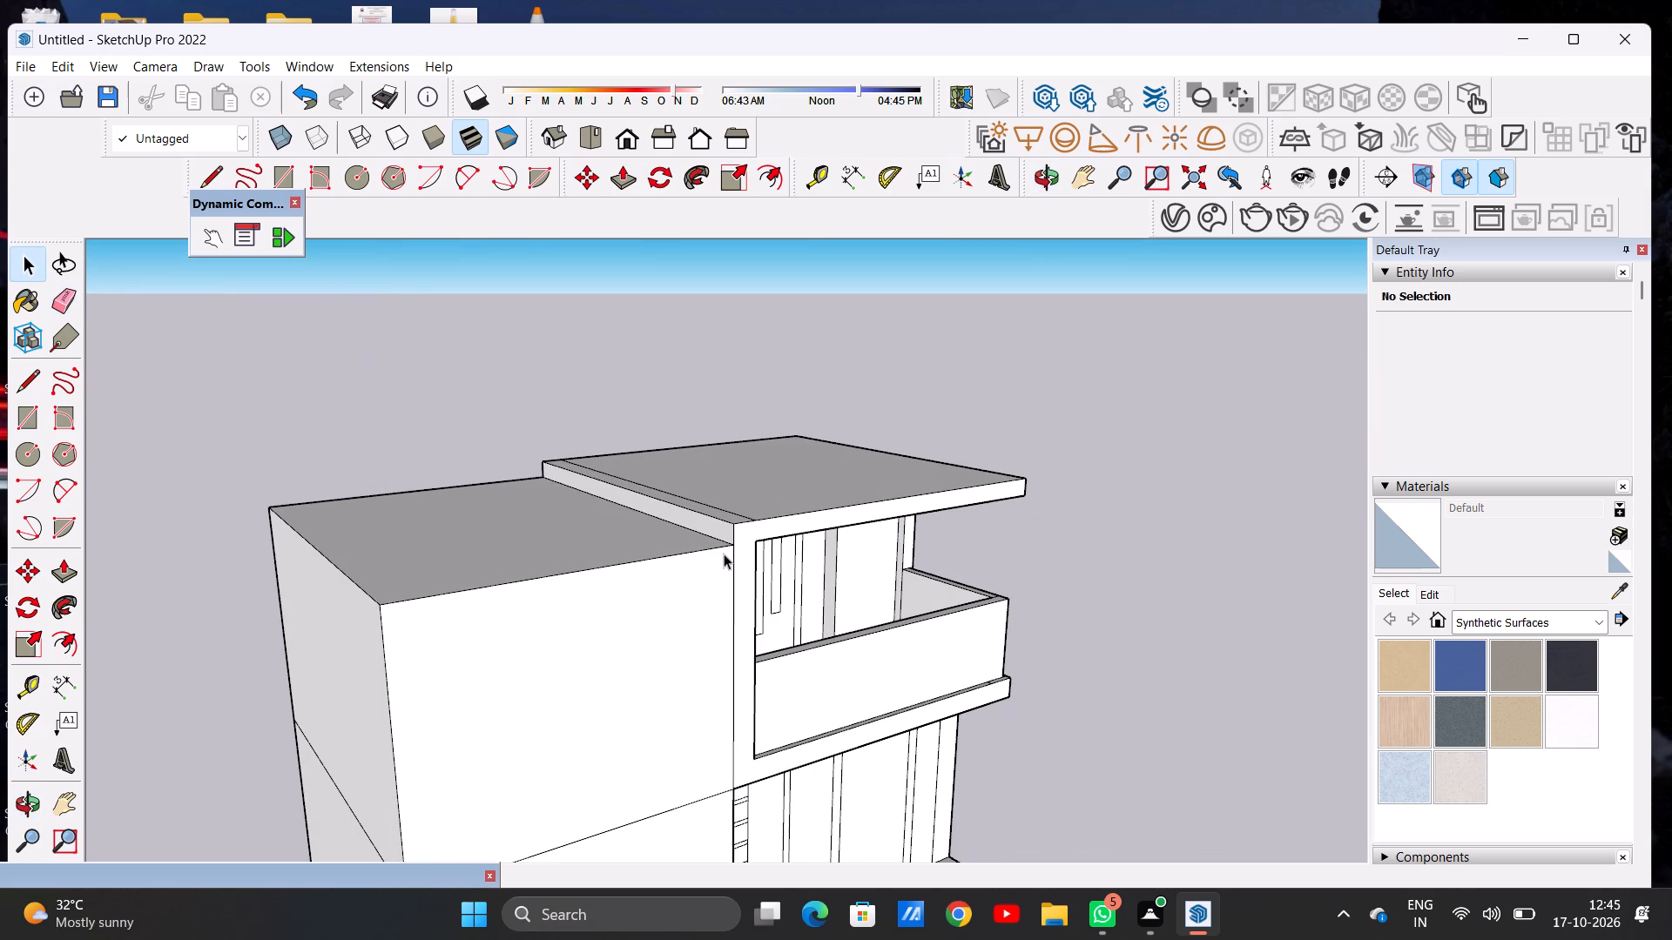
key(p)
scroll(737, 514, up, 7)
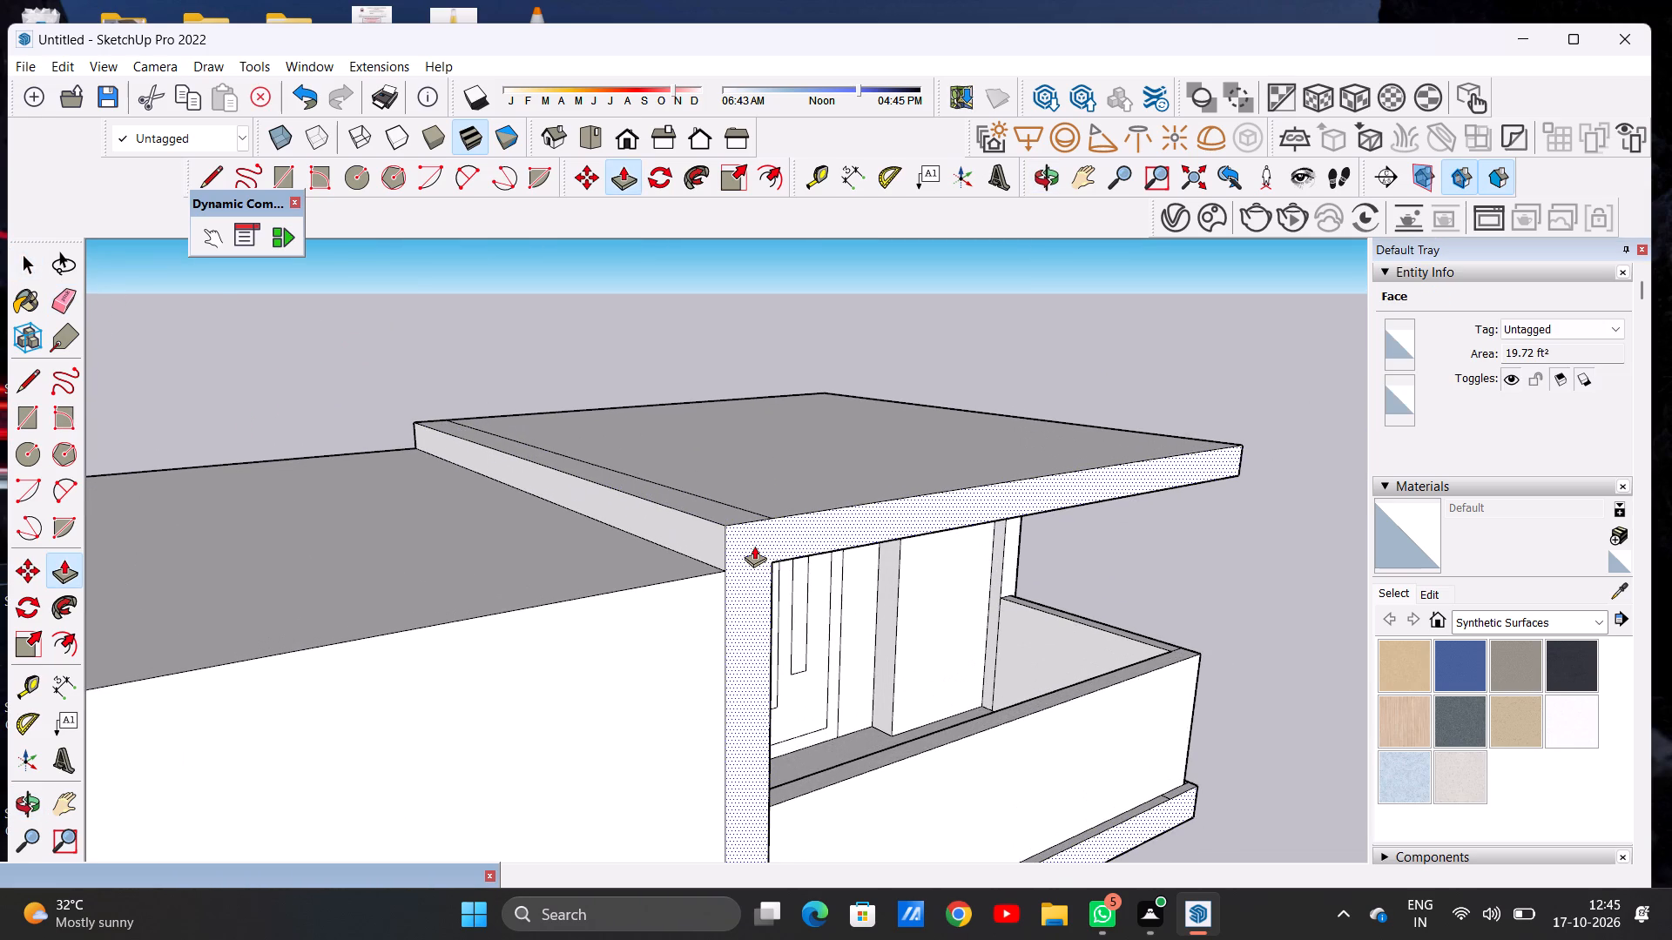
click(754, 546)
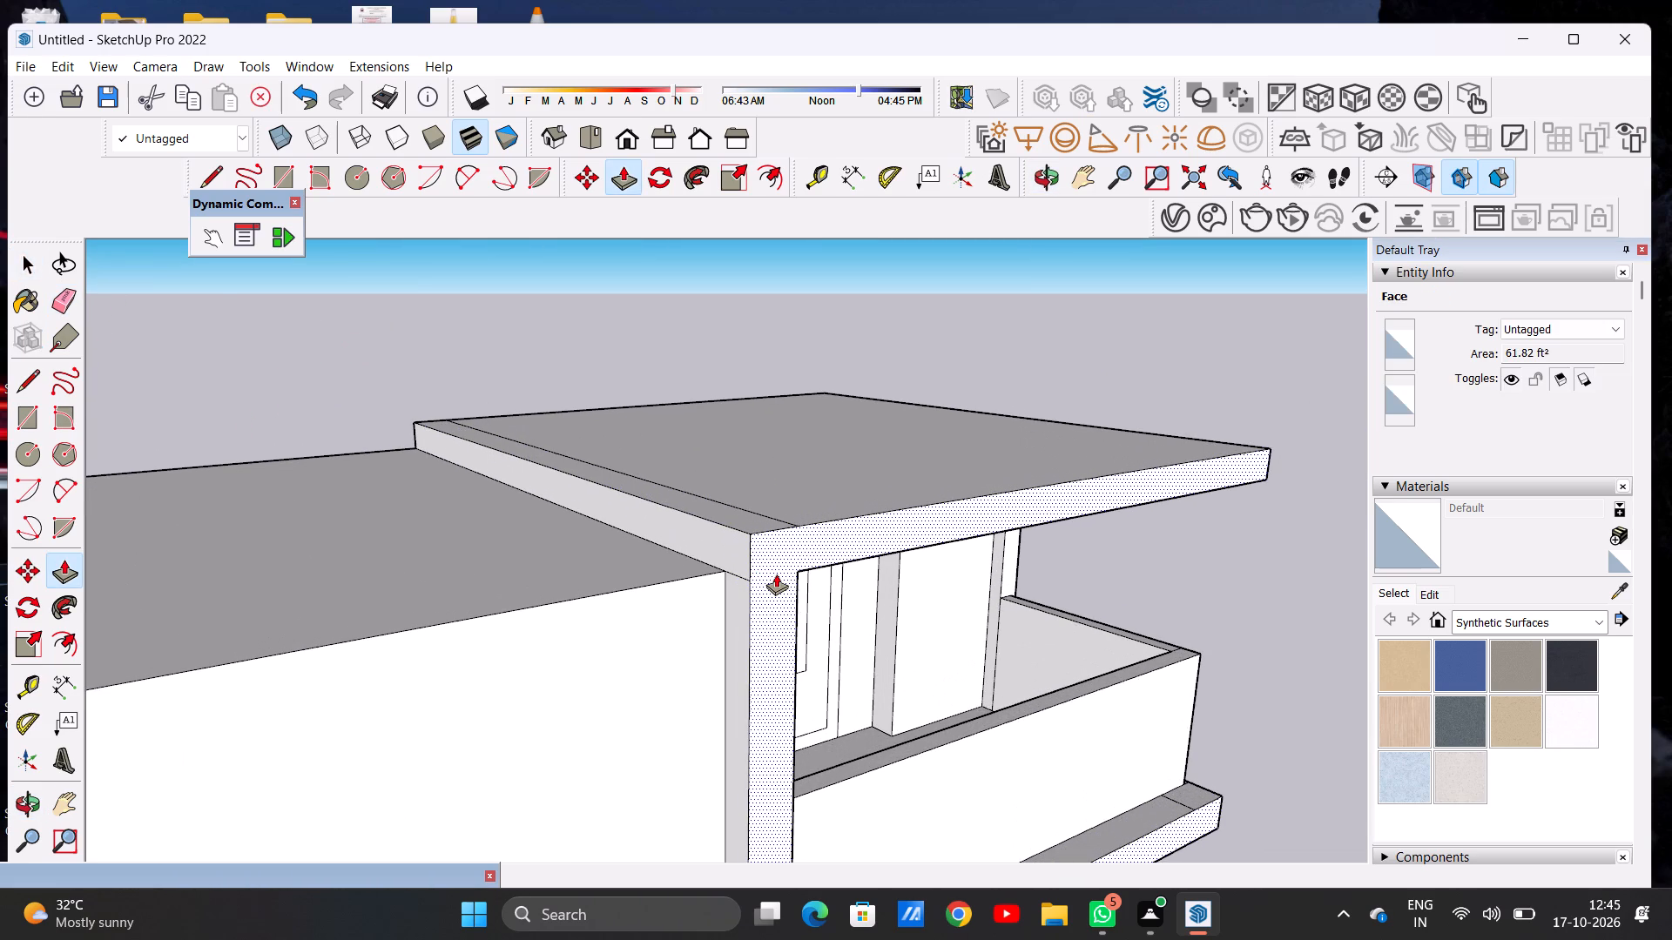
click(776, 574)
key(space)
Erase the leftover edge beneath the slab on the outer side of the projecting frame's wall.
scroll(754, 568, down, 15)
middle_drag(711, 581, 765, 578)
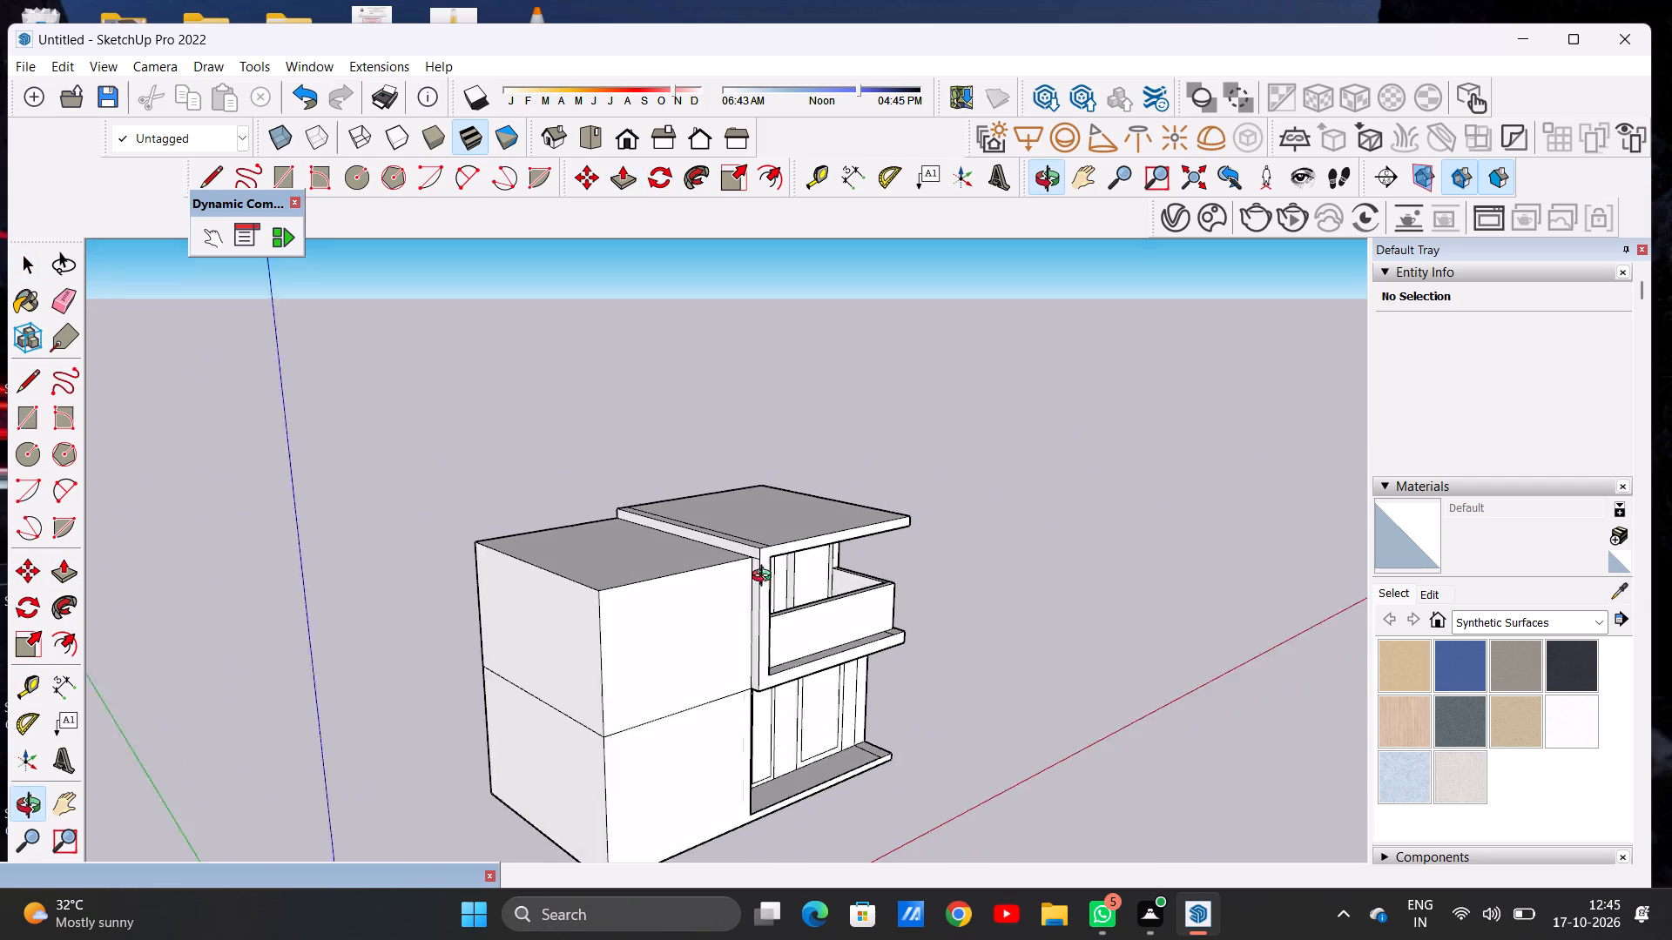
middle_drag(765, 578, 807, 578)
scroll(756, 566, up, 17)
key(e)
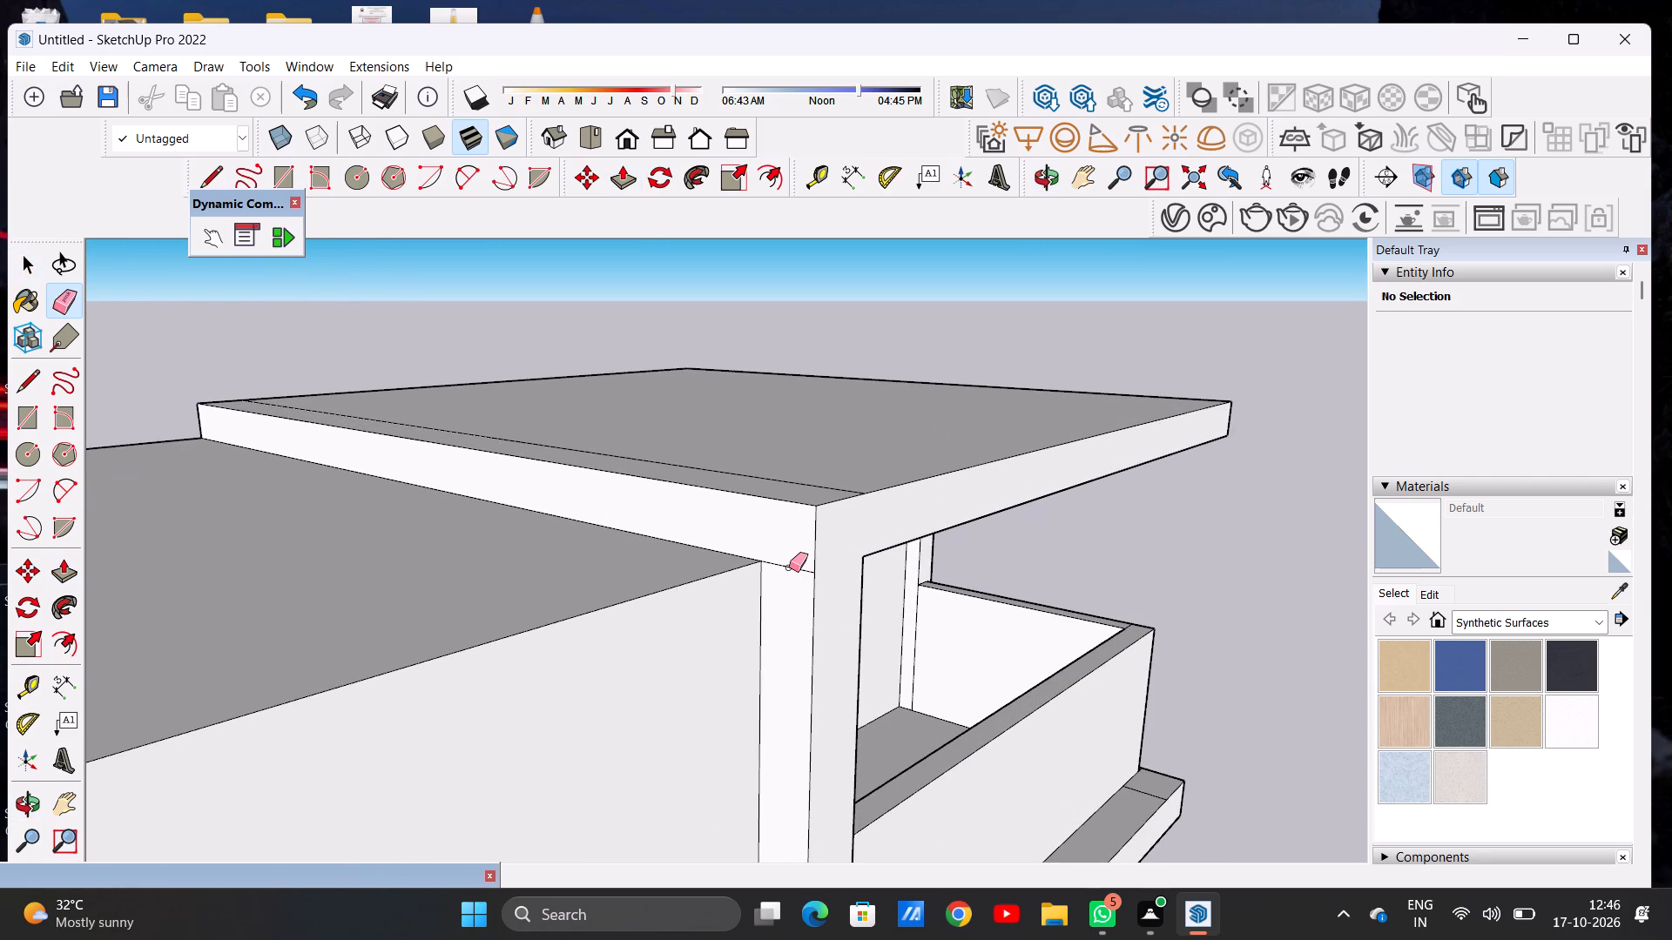
scroll(789, 567, up, 6)
drag(792, 557, 792, 586)
key(space)
Examine the projecting frame, balcony and roofs from the front, from below and from above.
scroll(757, 587, down, 9)
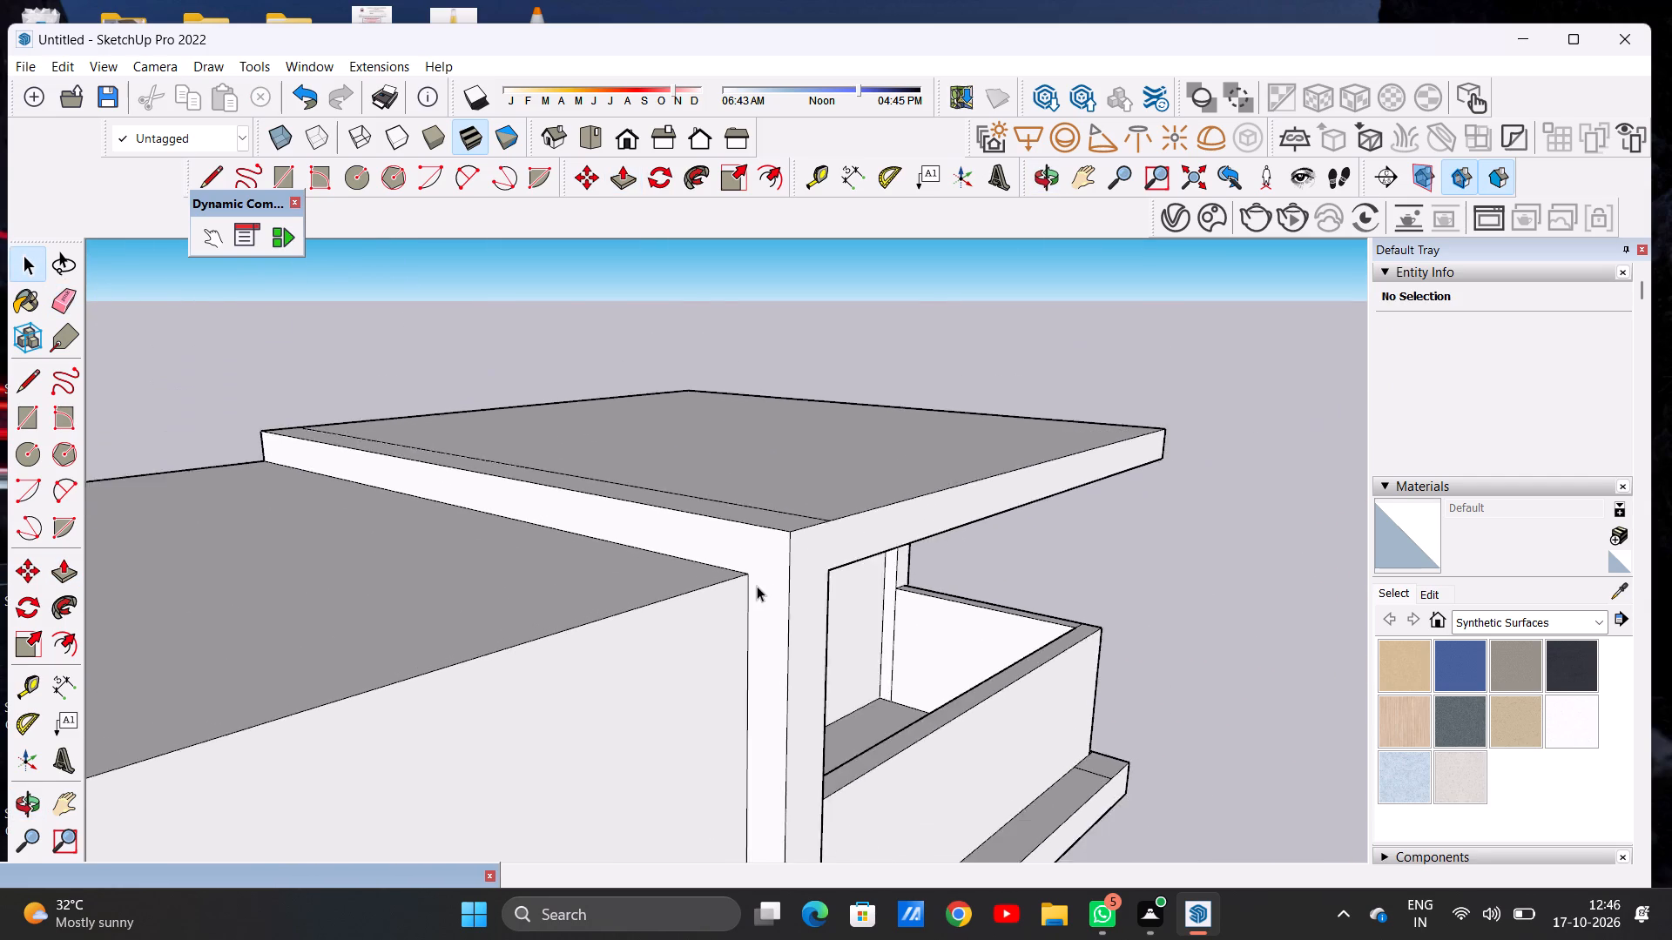
scroll(757, 586, down, 20)
middle_drag(853, 595, 429, 534)
scroll(664, 579, up, 2)
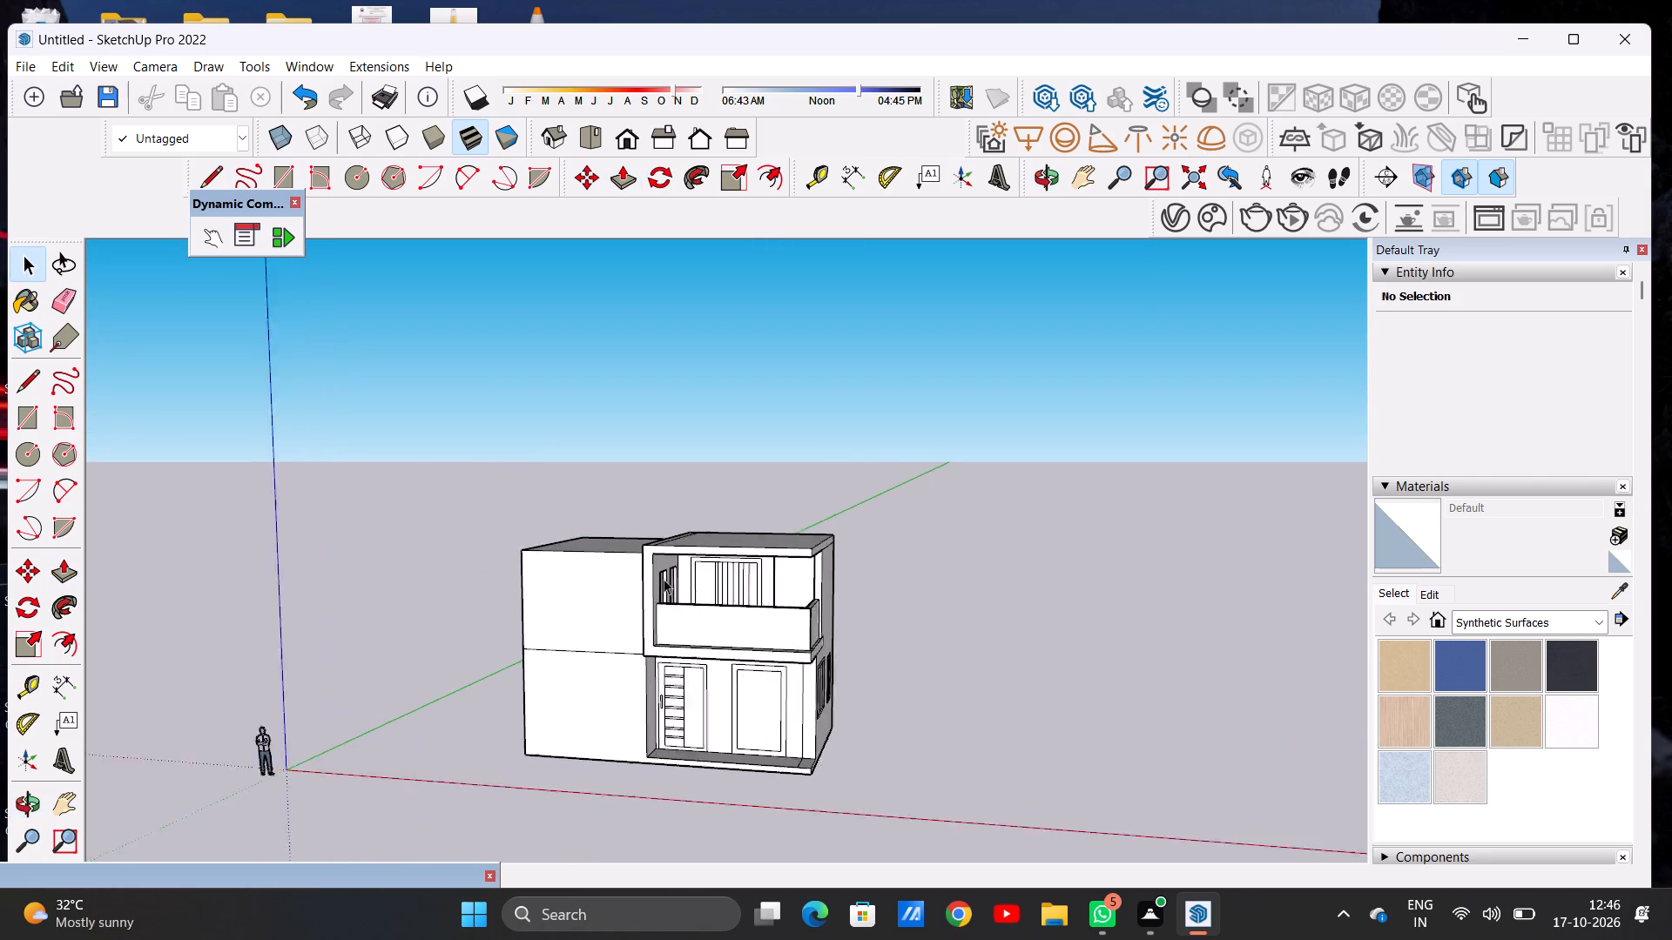
scroll(664, 579, up, 8)
middle_drag(966, 594, 912, 455)
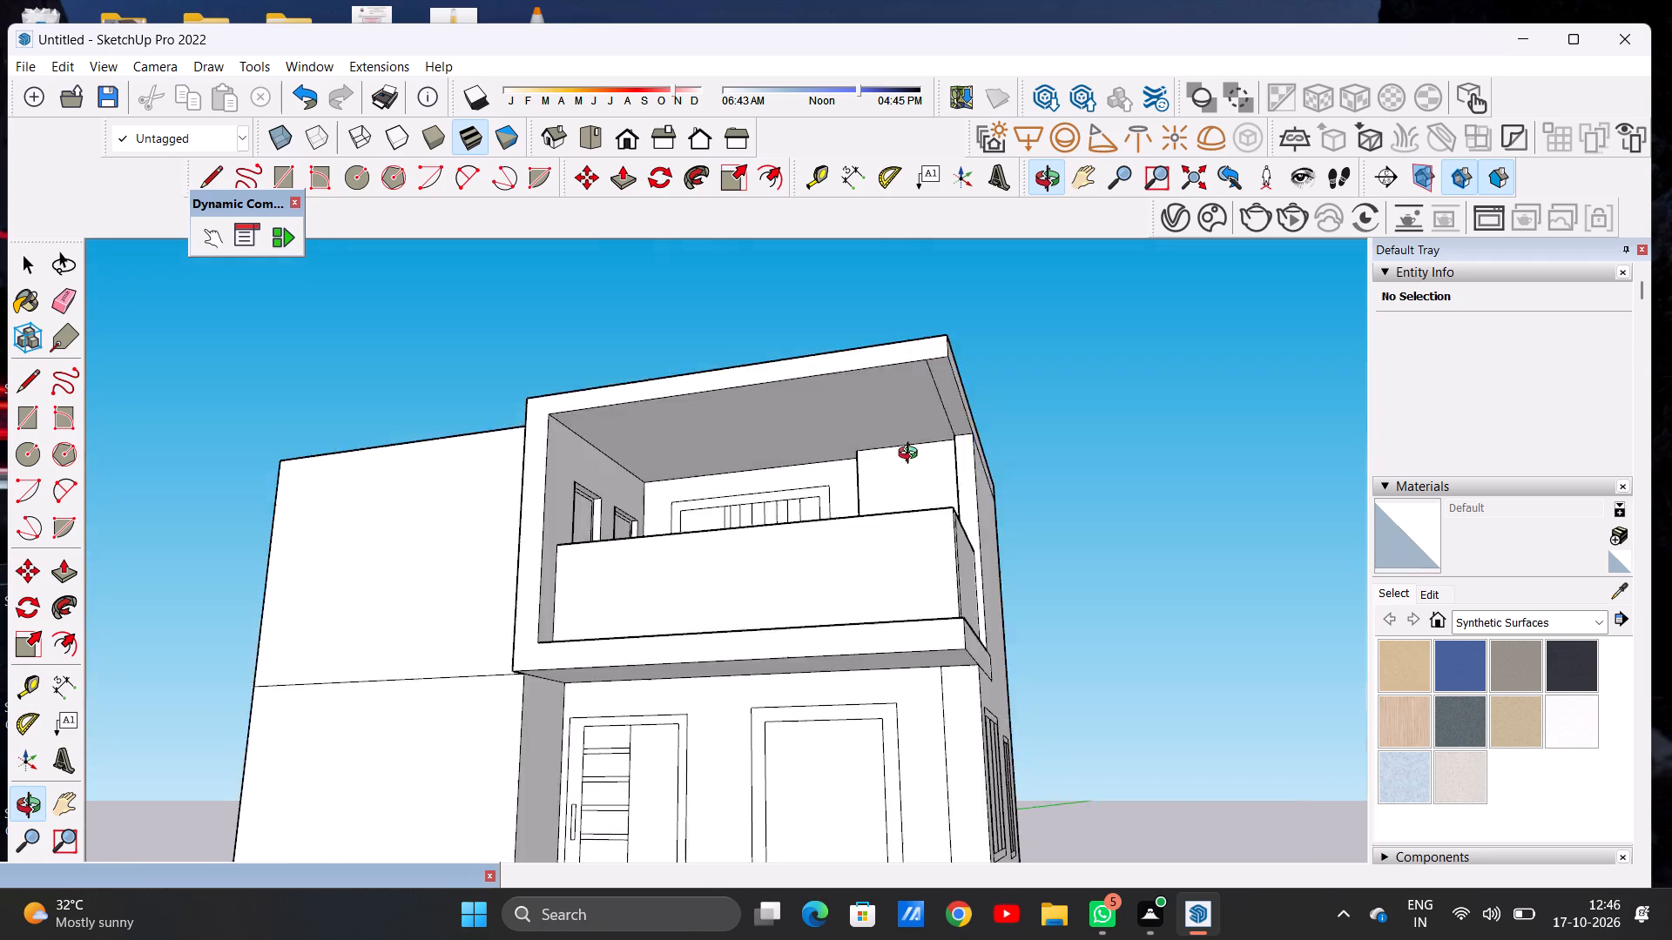
middle_drag(912, 455, 1043, 560)
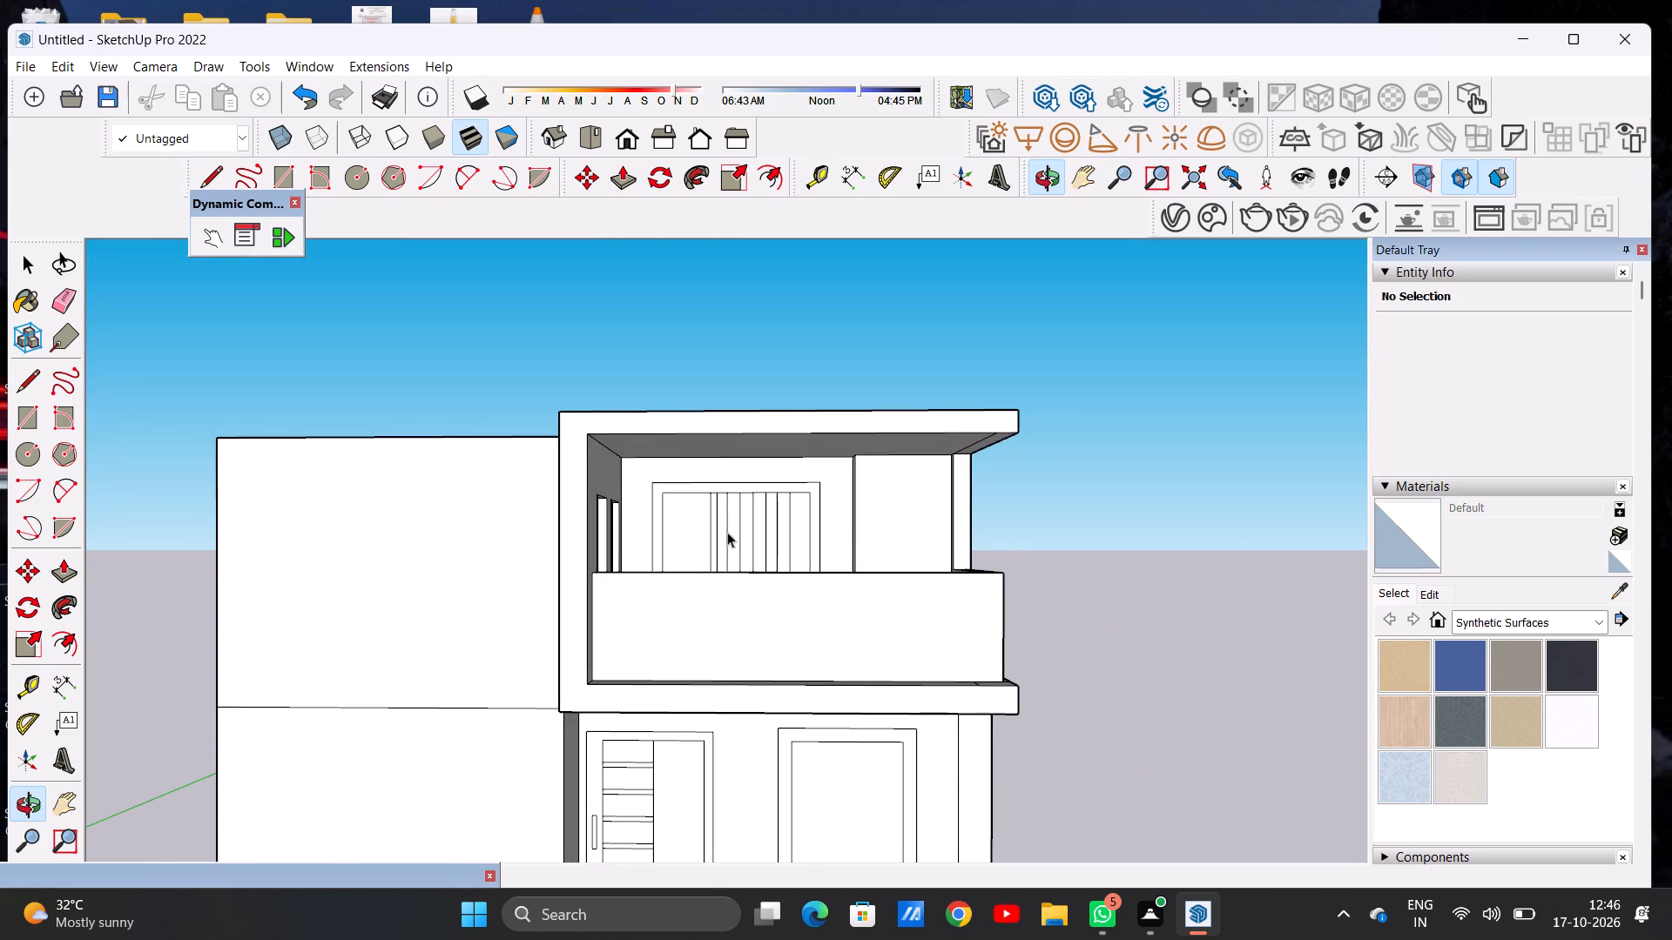
middle_drag(732, 428, 713, 309)
scroll(719, 418, up, 3)
scroll(719, 418, down, 1)
scroll(719, 418, up, 6)
middle_drag(737, 433, 763, 589)
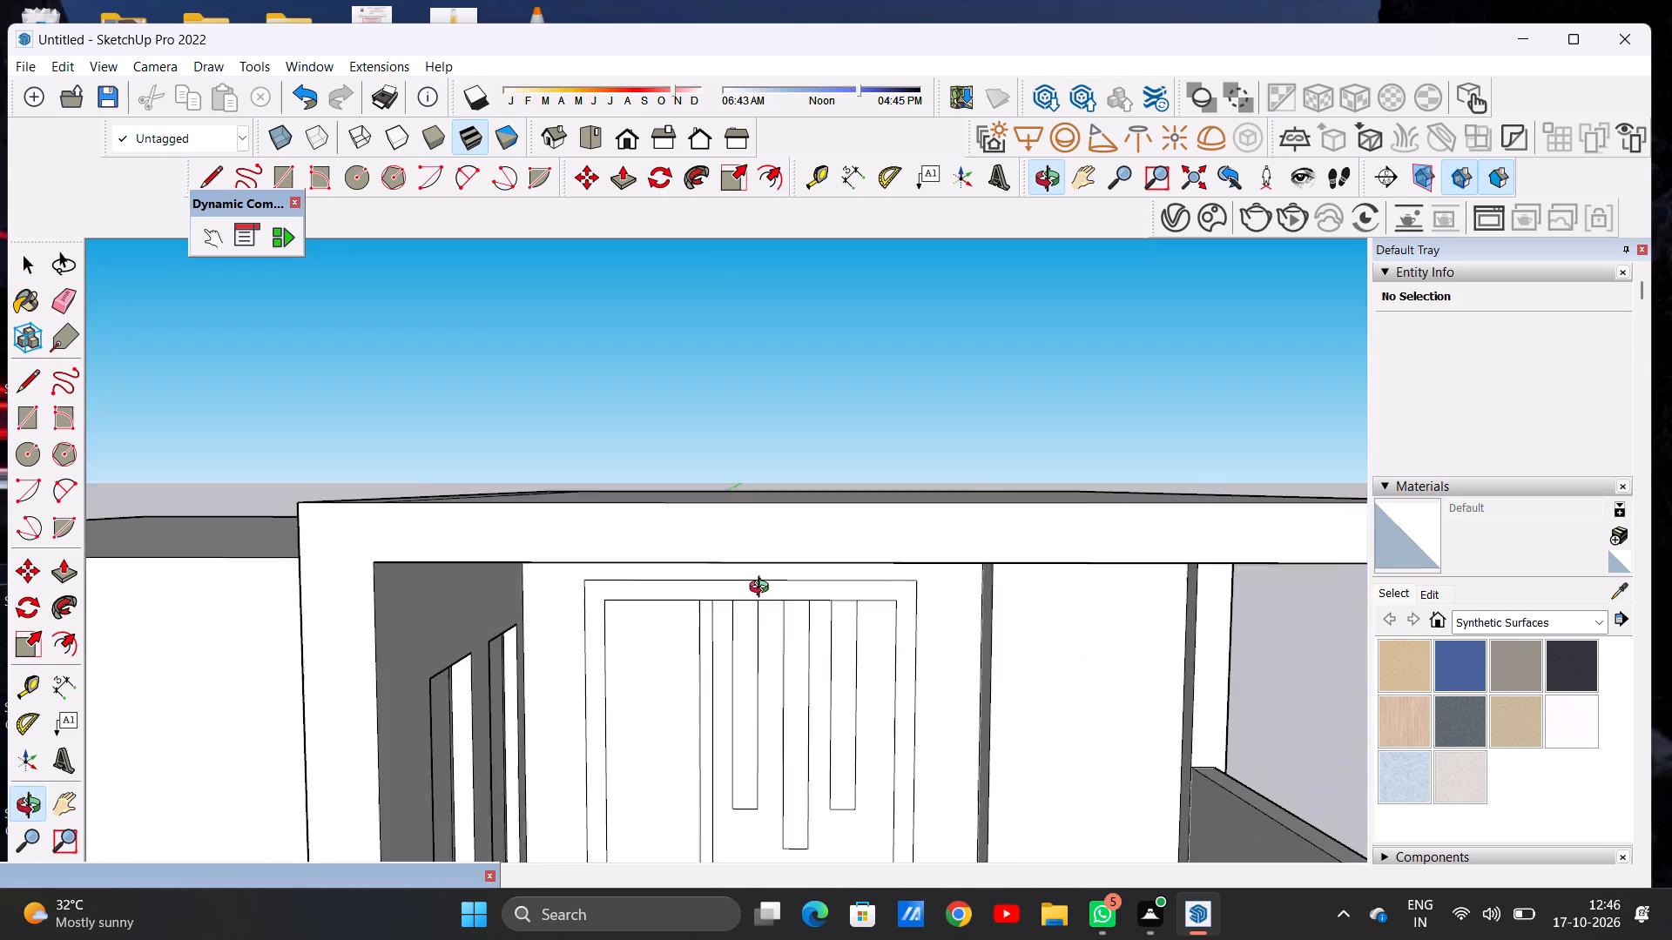
middle_drag(763, 589, 765, 600)
scroll(758, 524, down, 20)
middle_drag(624, 538, 706, 650)
scroll(669, 567, up, 5)
middle_drag(650, 586, 662, 591)
scroll(657, 595, up, 4)
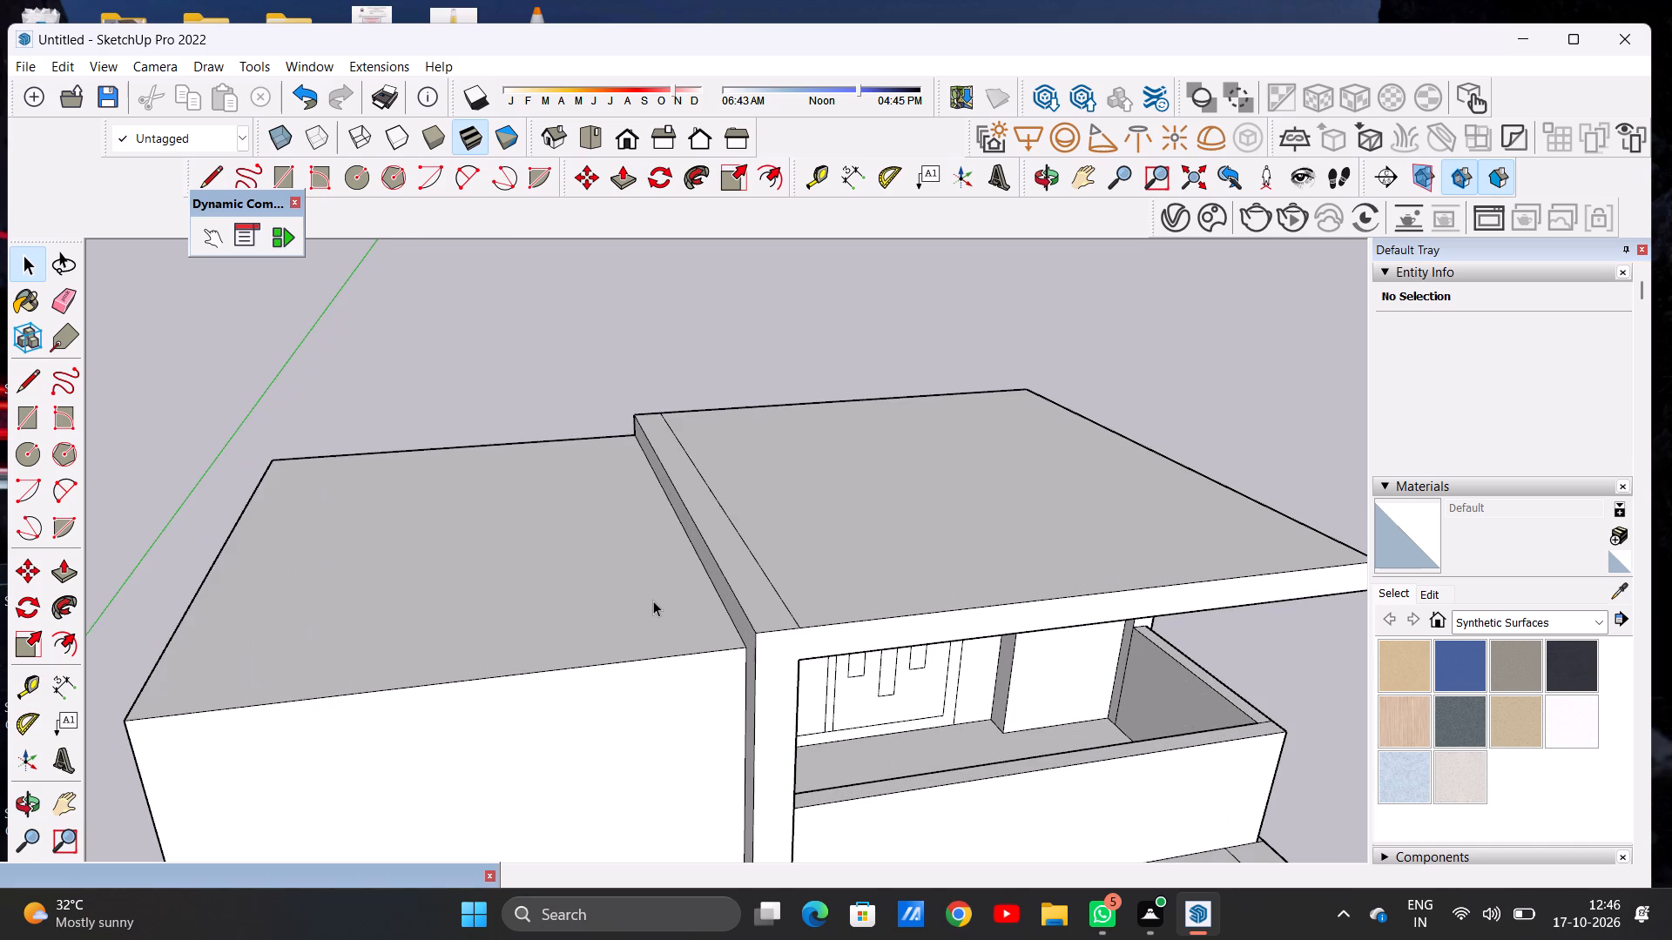
Push/Pull the main block's roof face up level with the raised slab, and extend it further so the block stands taller.
key(p)
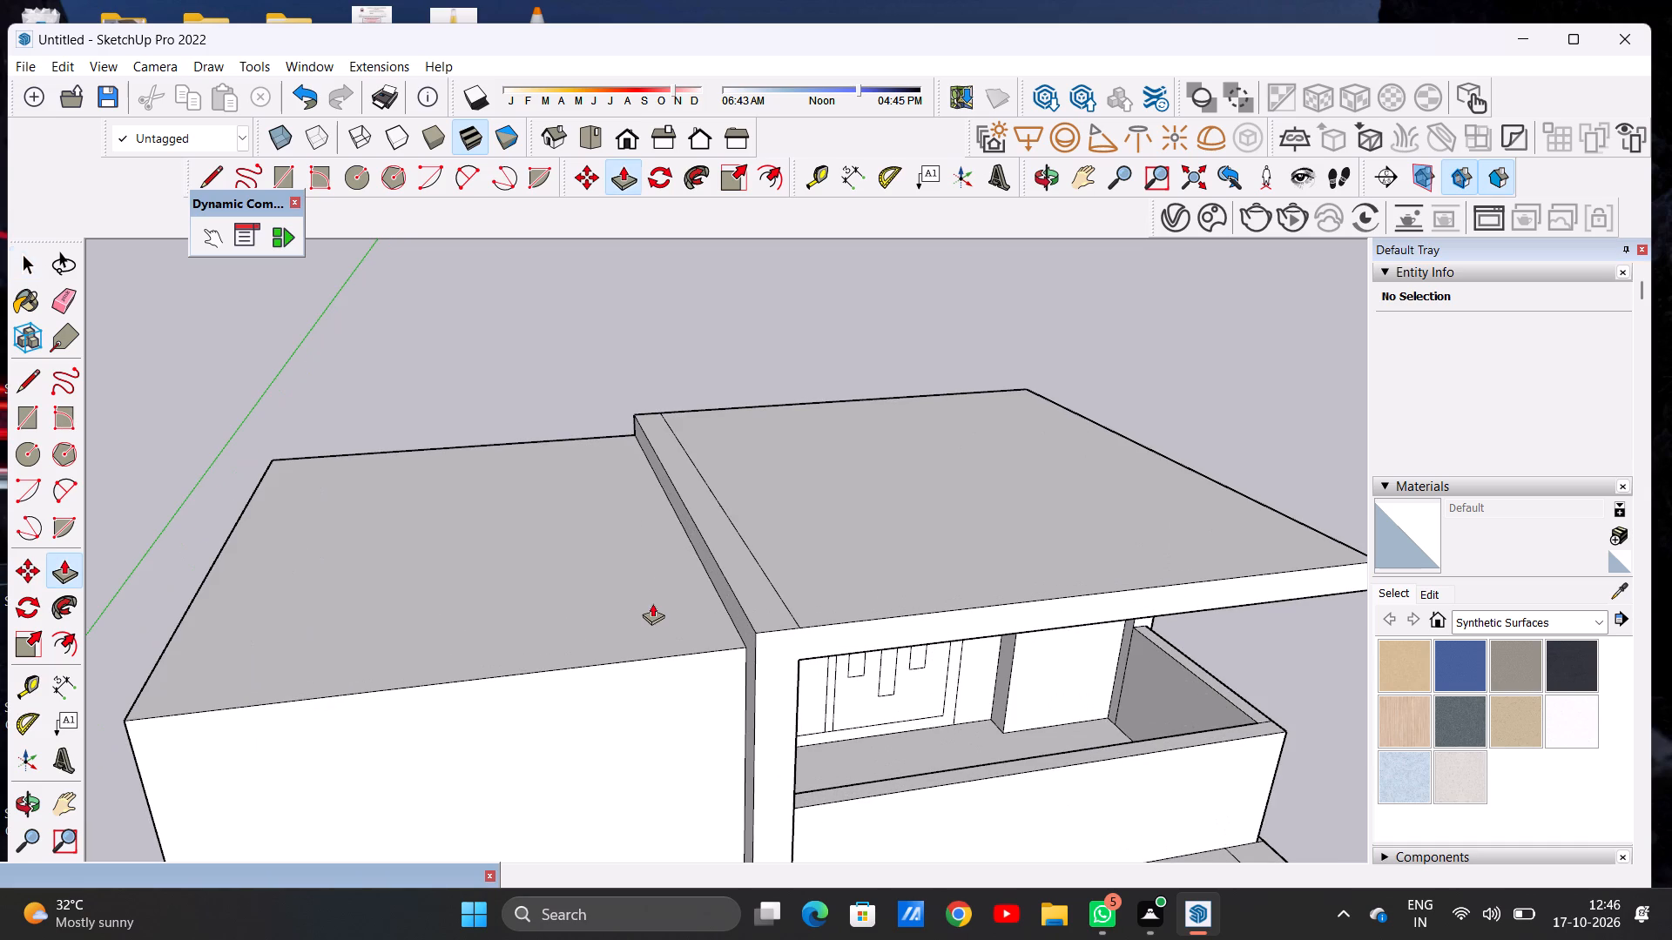
click(642, 613)
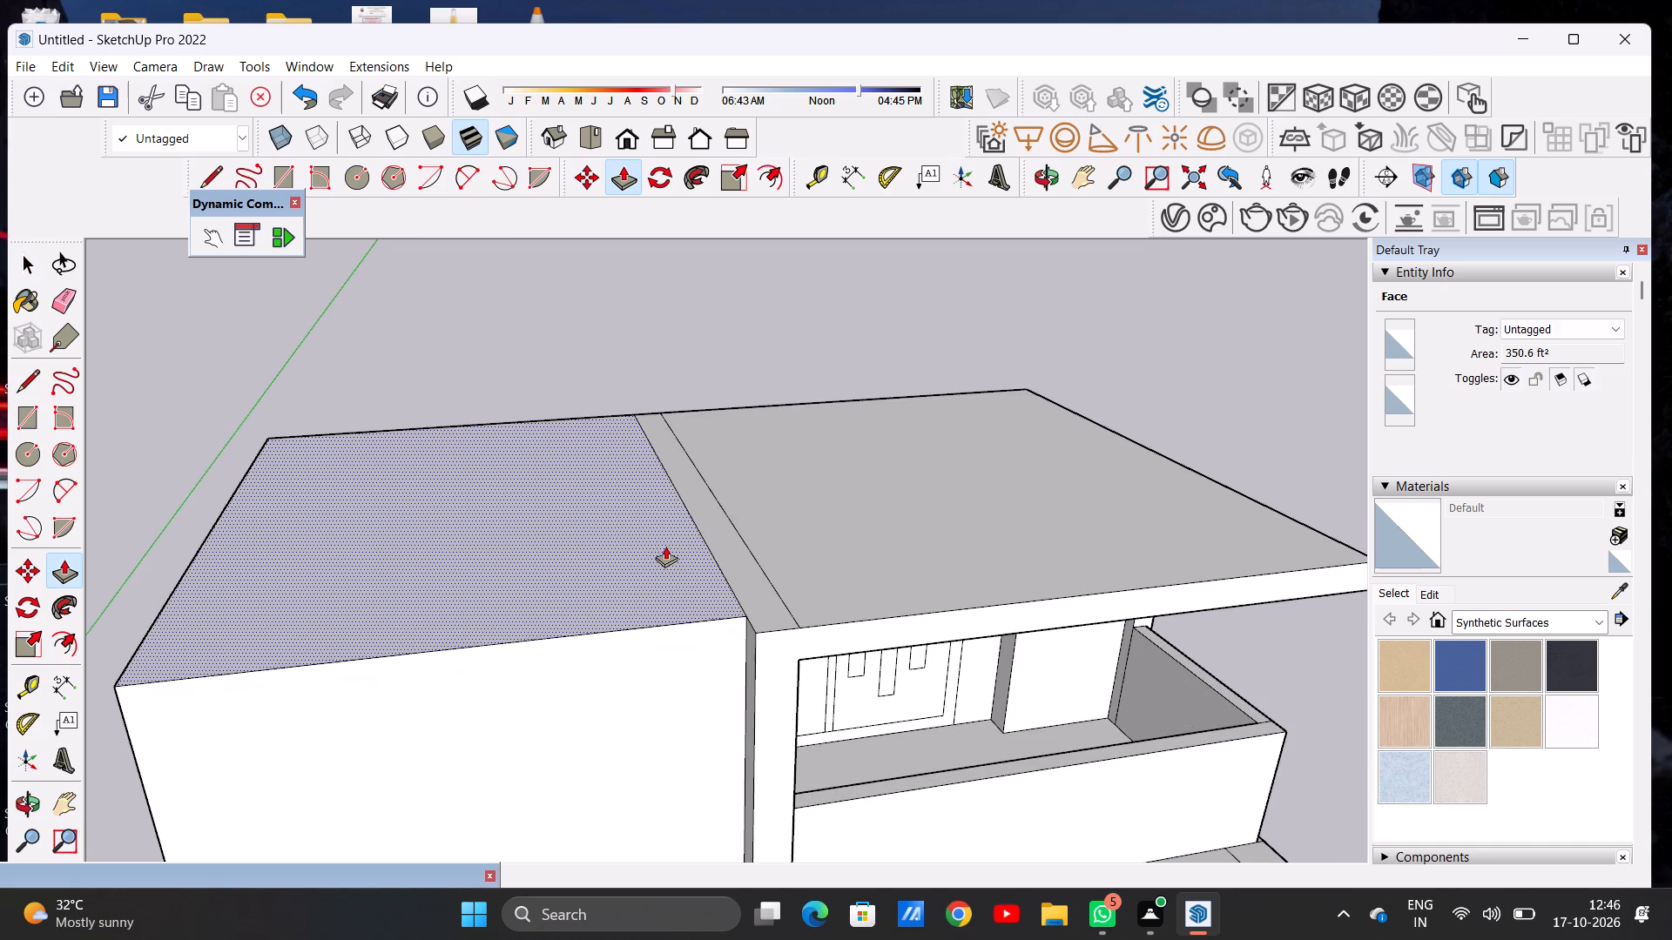
click(776, 634)
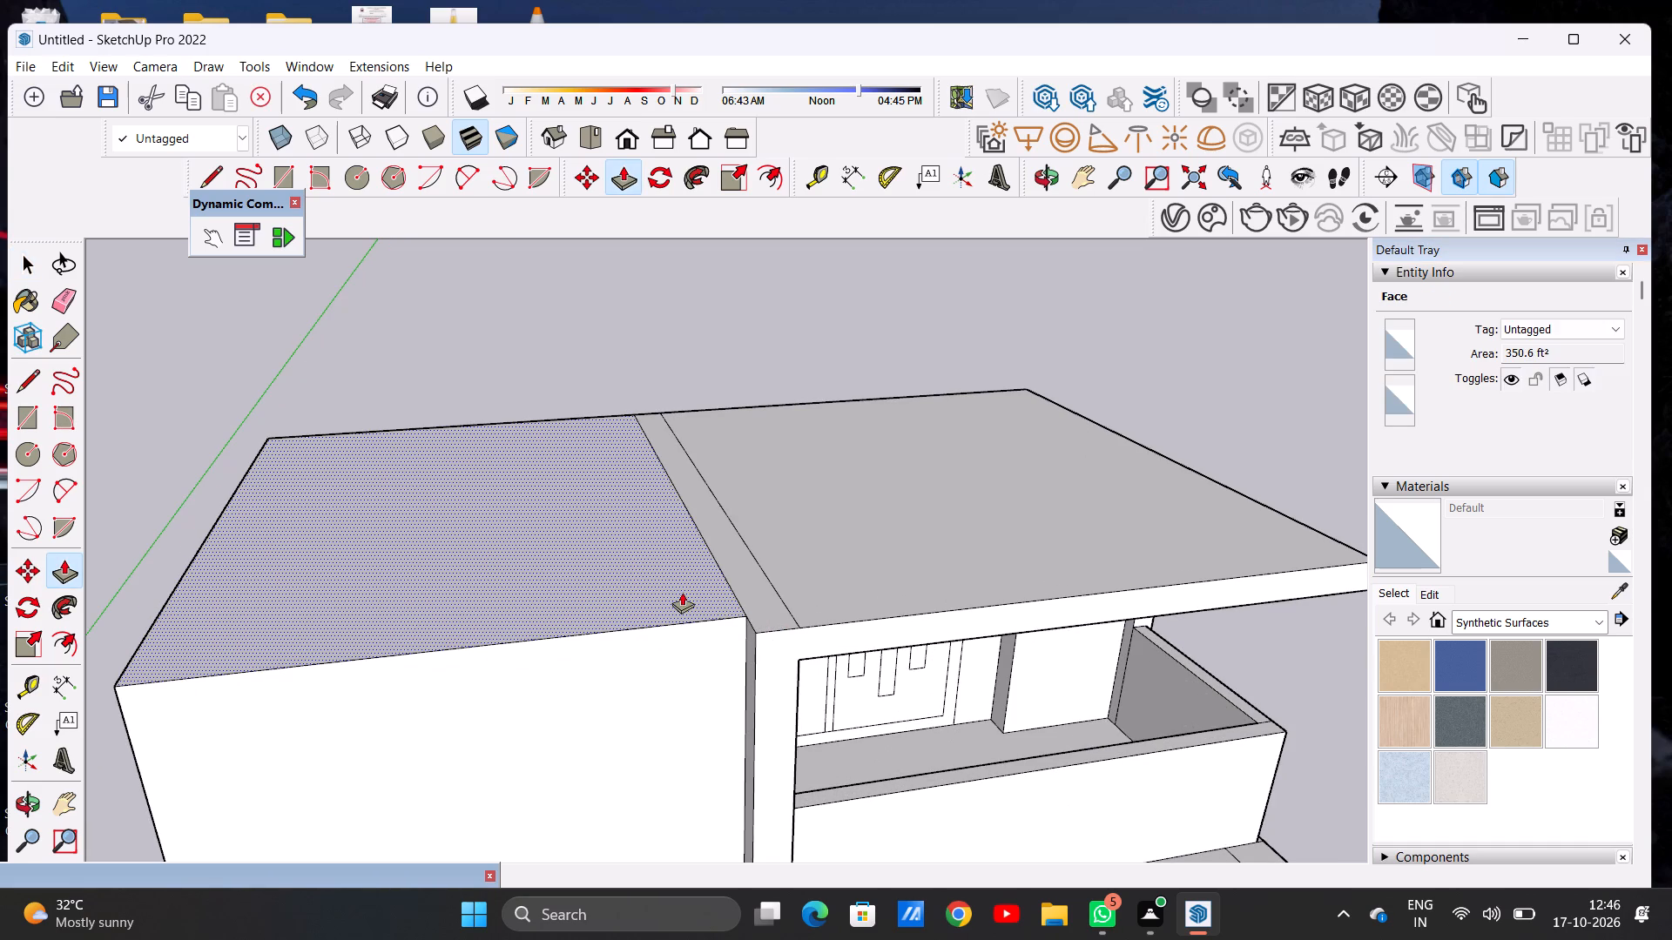
click(682, 592)
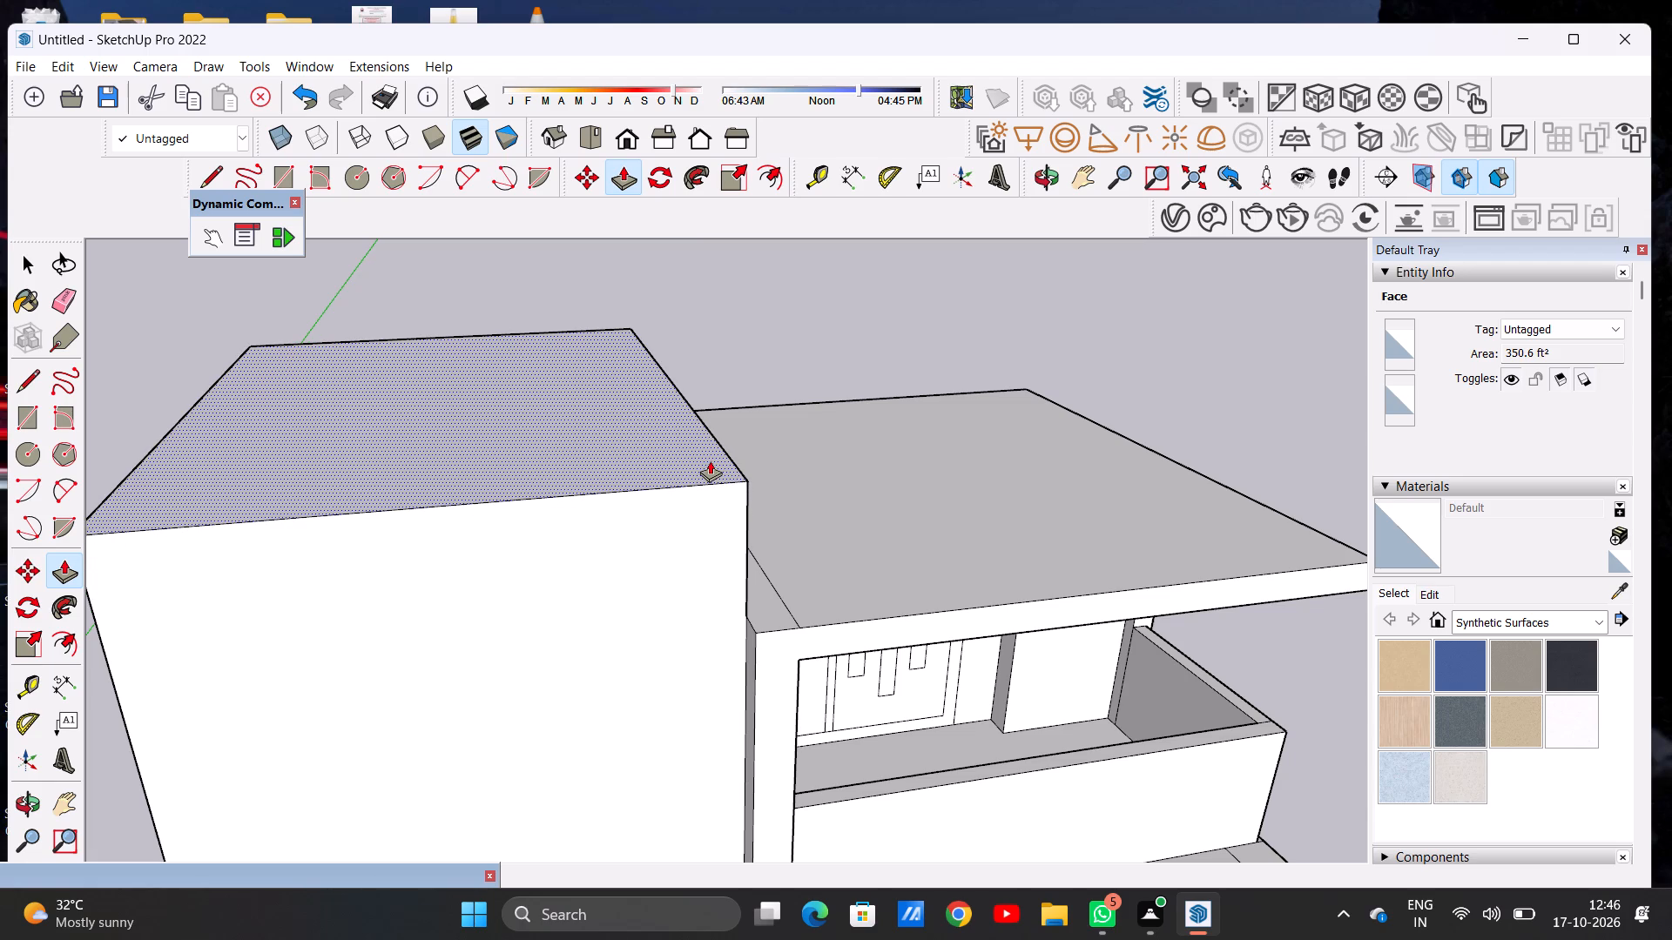
click(710, 460)
key(space)
Push/Pull the front face of the balcony frame slightly further outward from the main block.
scroll(734, 617, down, 12)
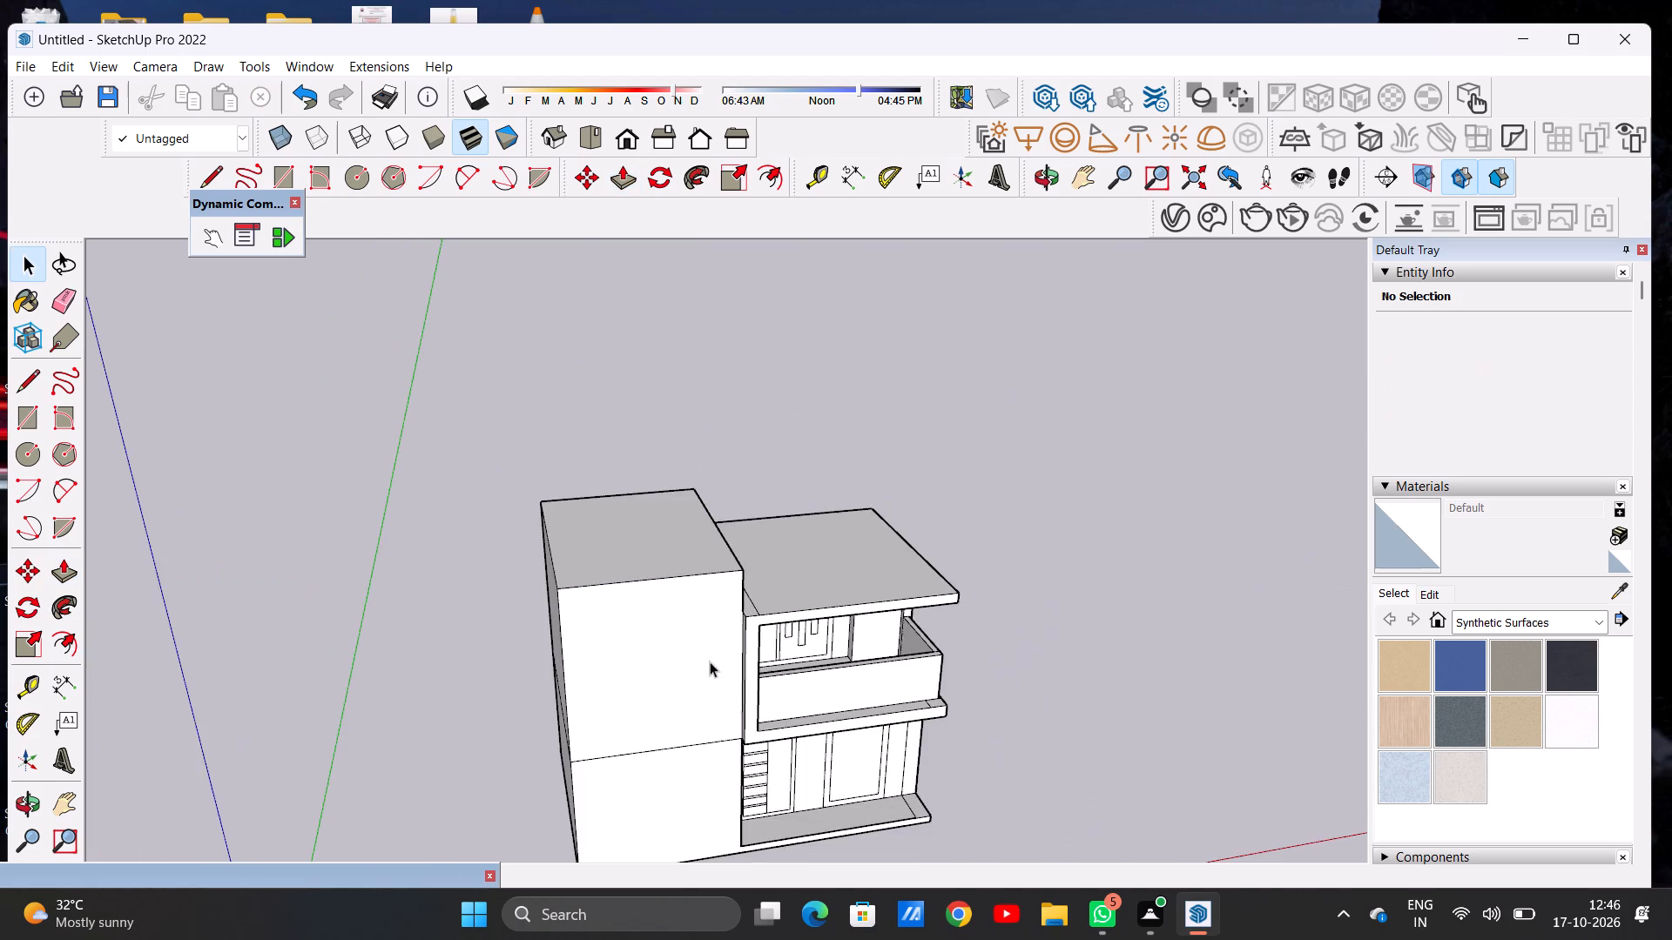
middle_drag(694, 691, 642, 551)
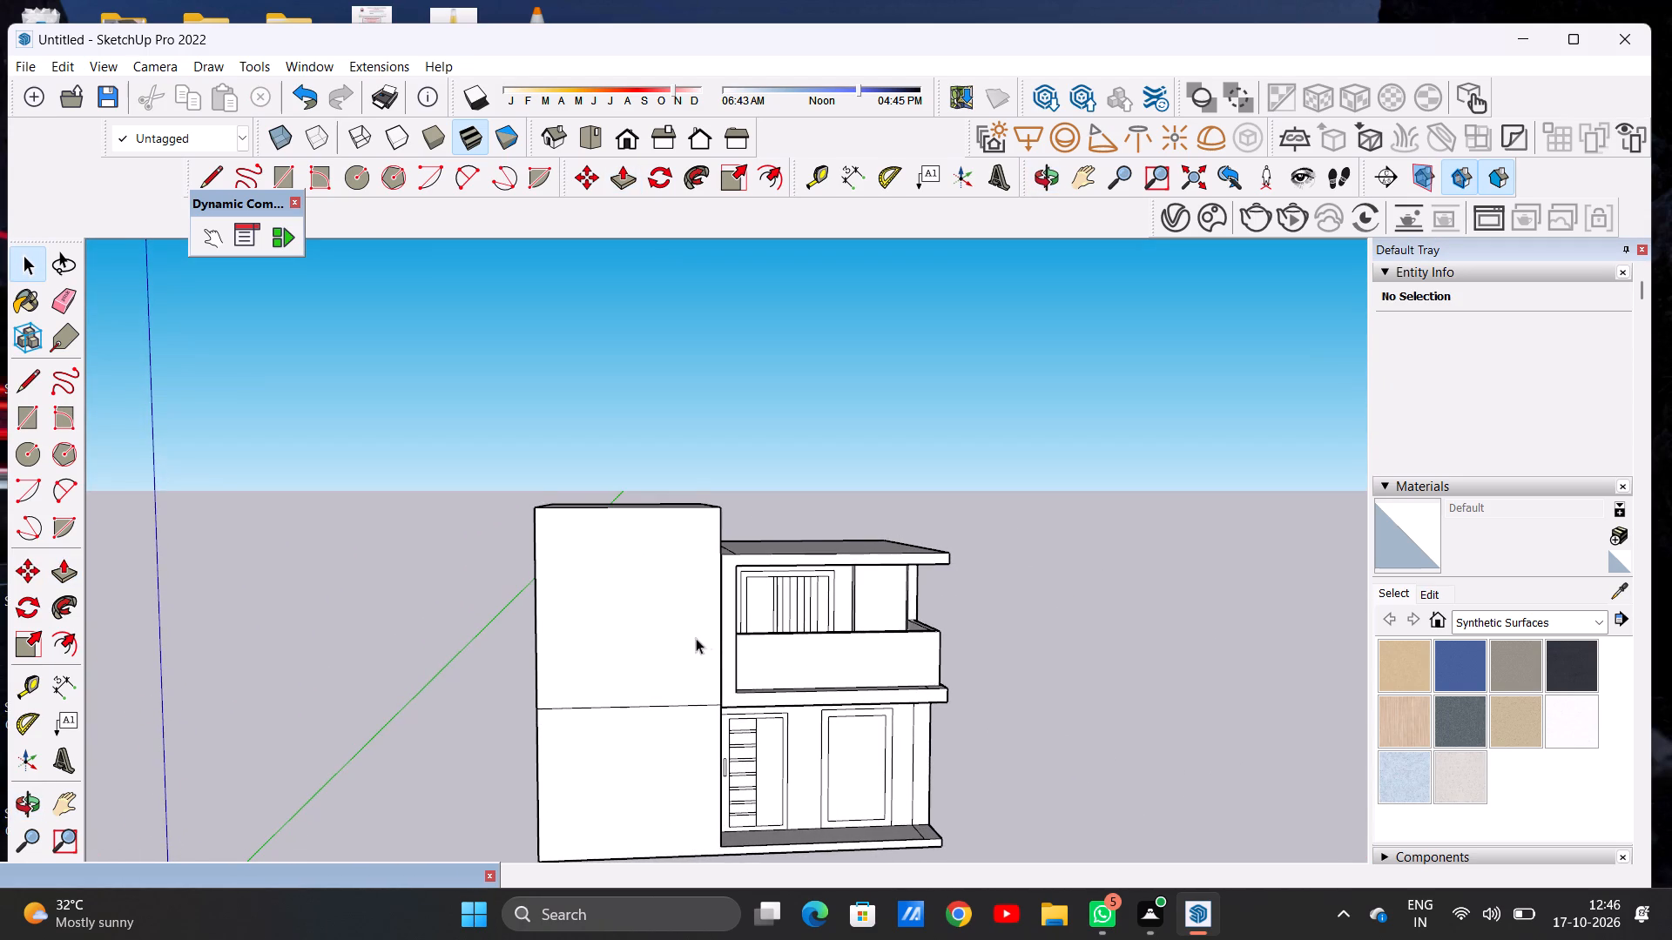
scroll(779, 655, down, 2)
middle_drag(660, 633, 907, 658)
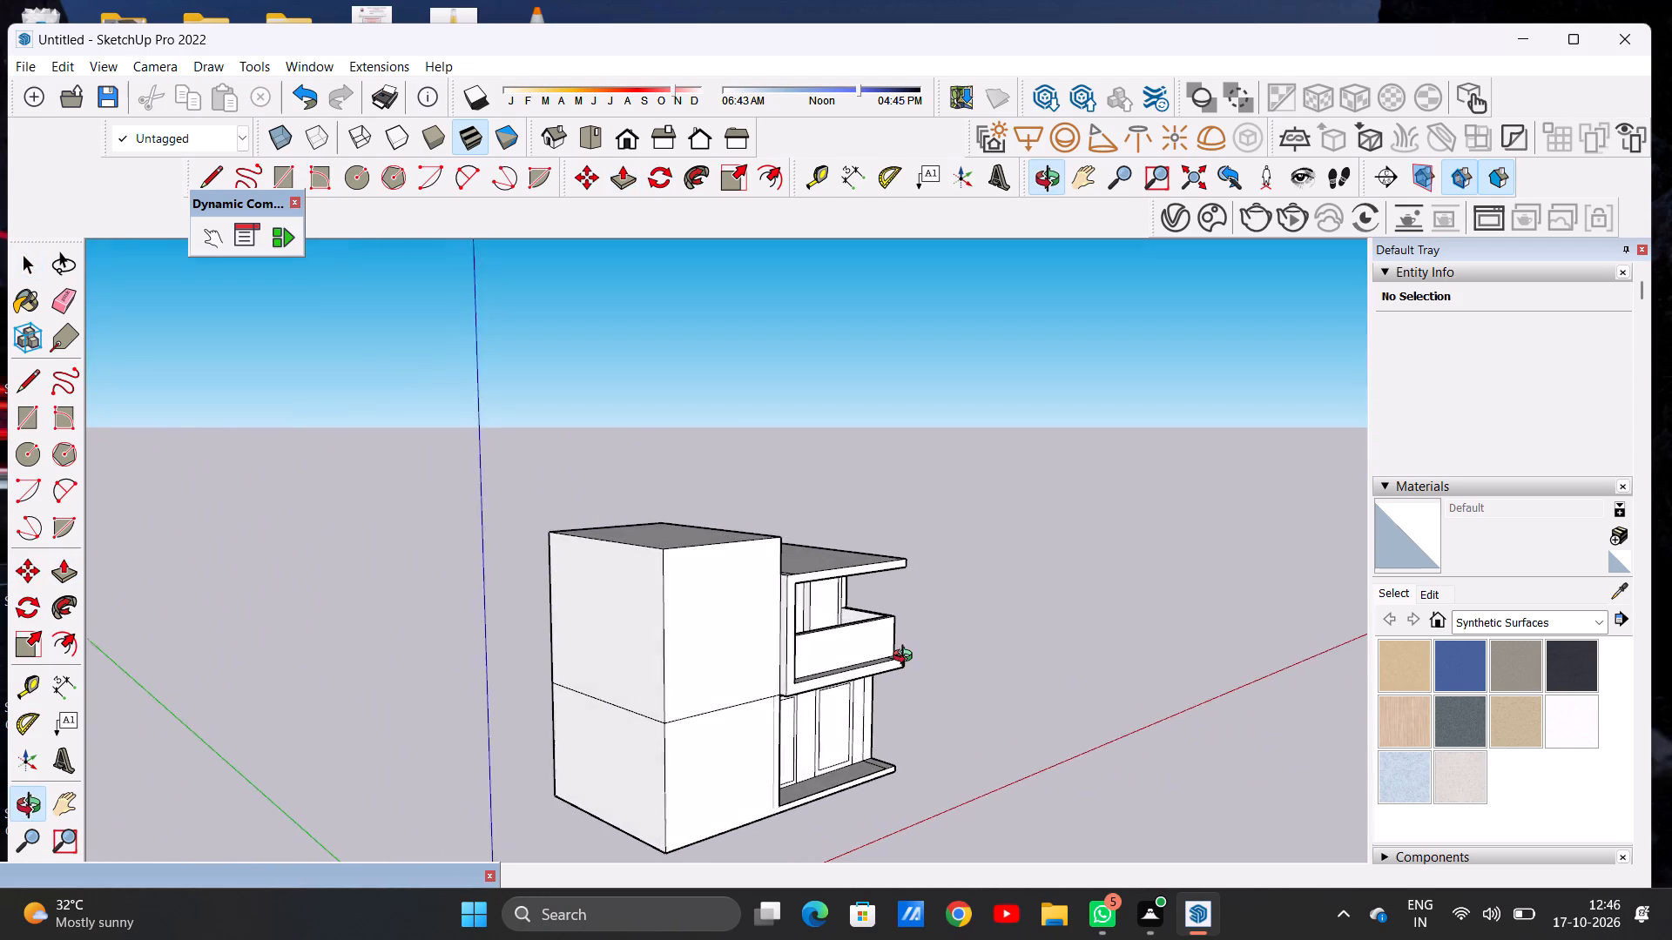
middle_drag(907, 658, 592, 605)
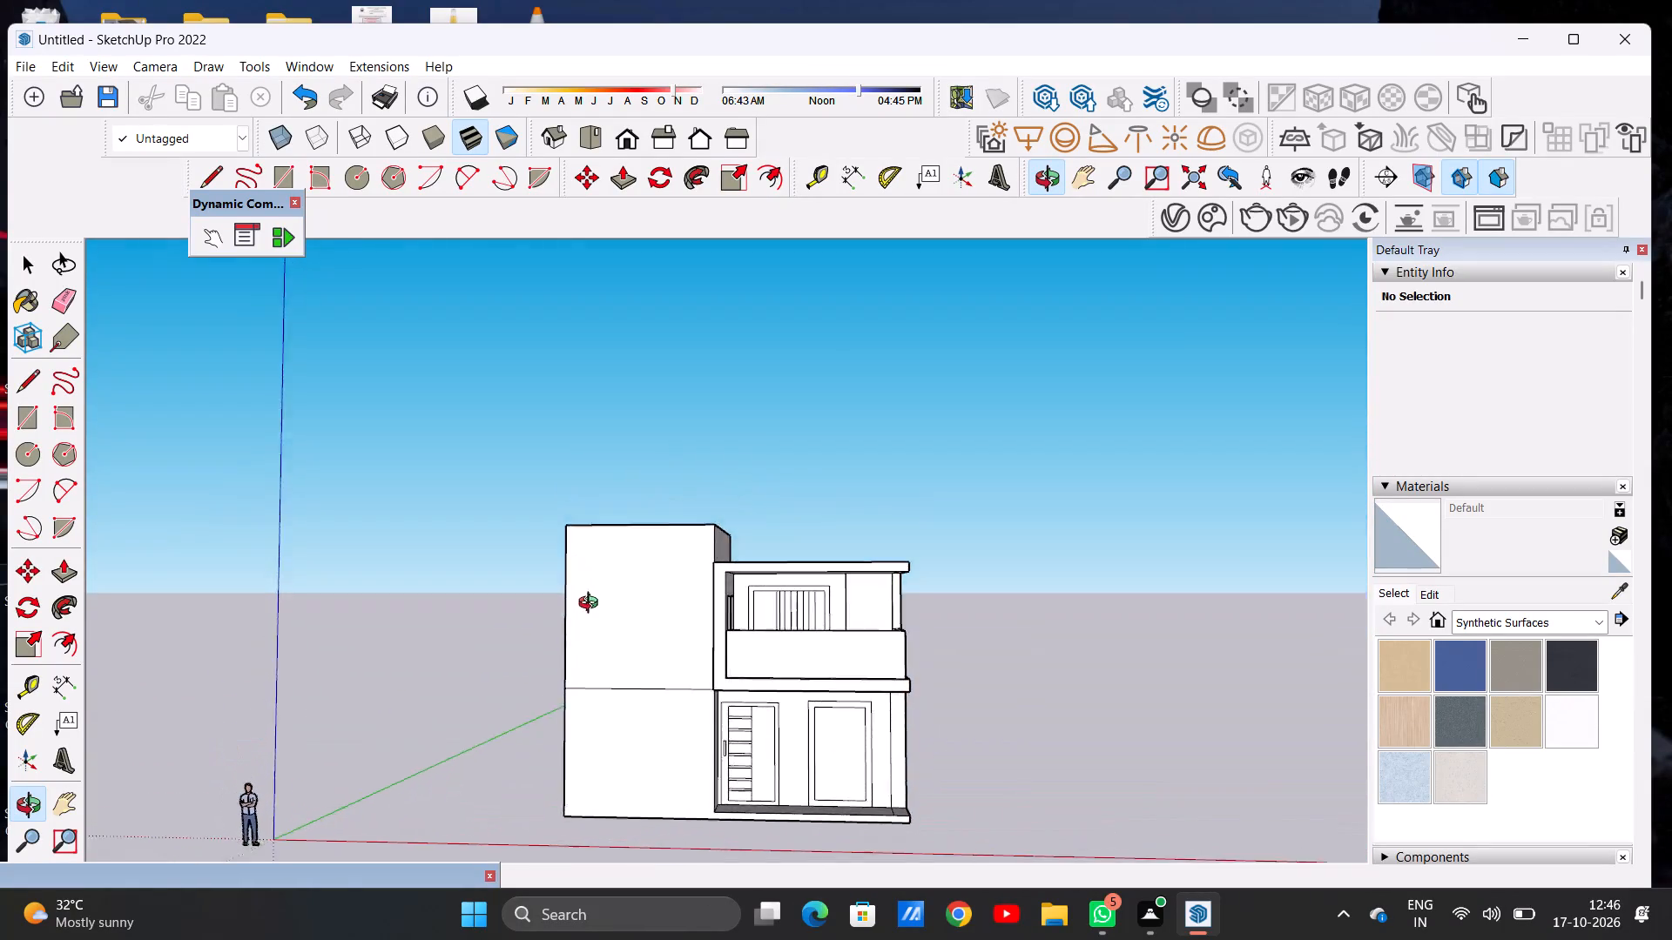
middle_drag(592, 605, 892, 698)
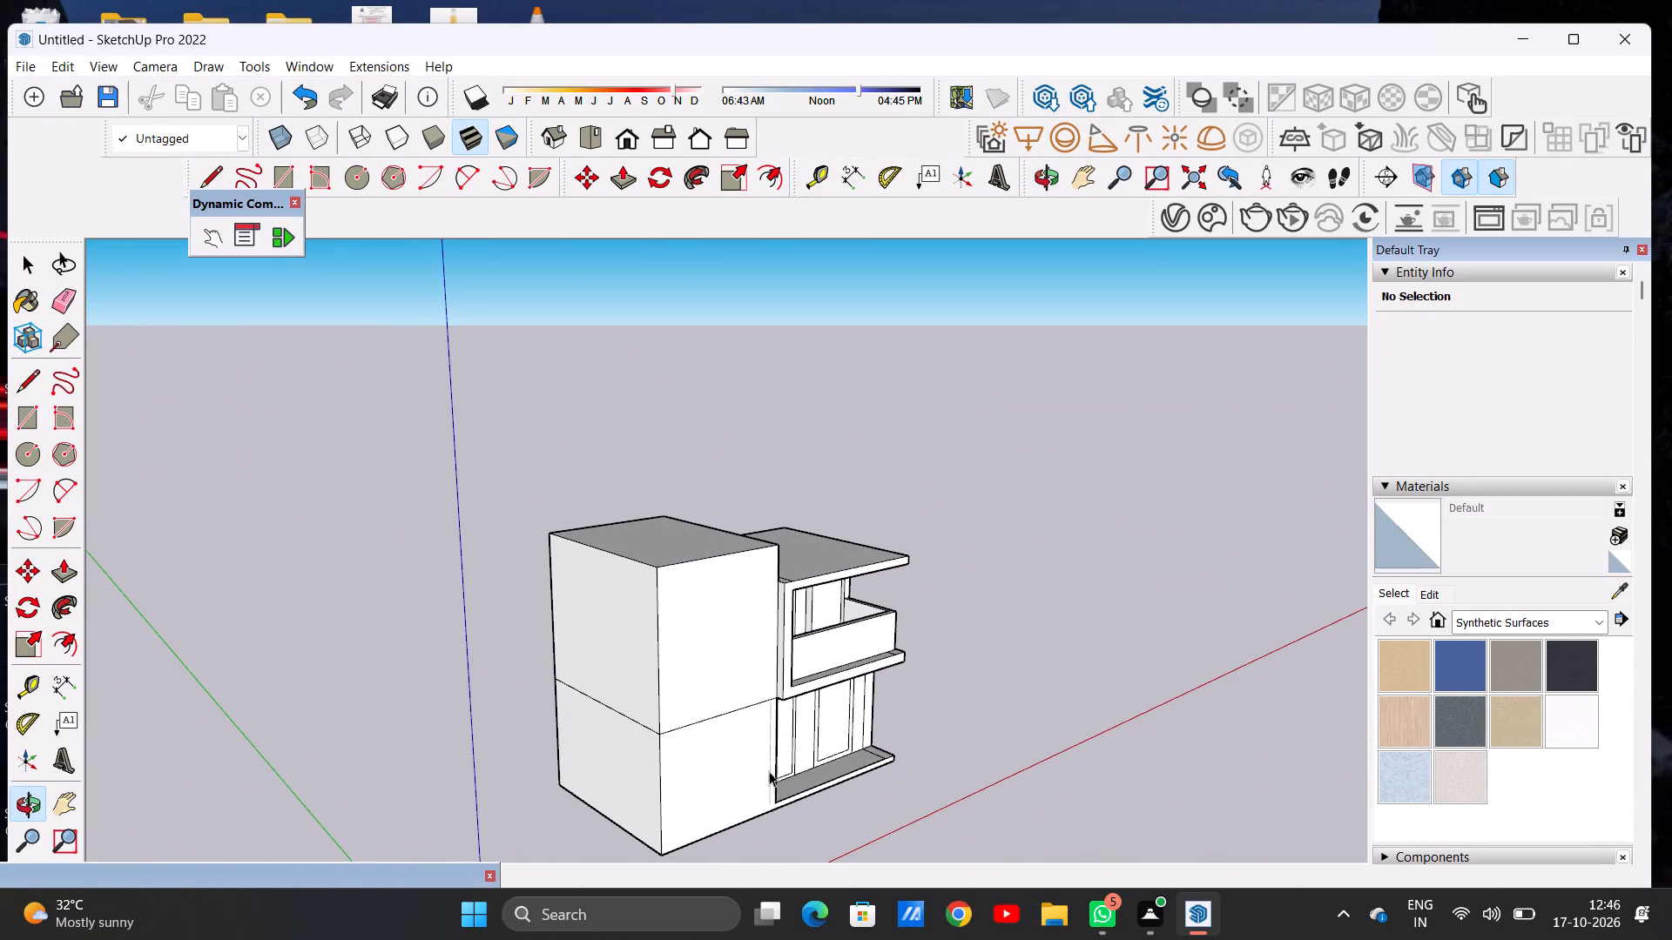
scroll(848, 695, up, 6)
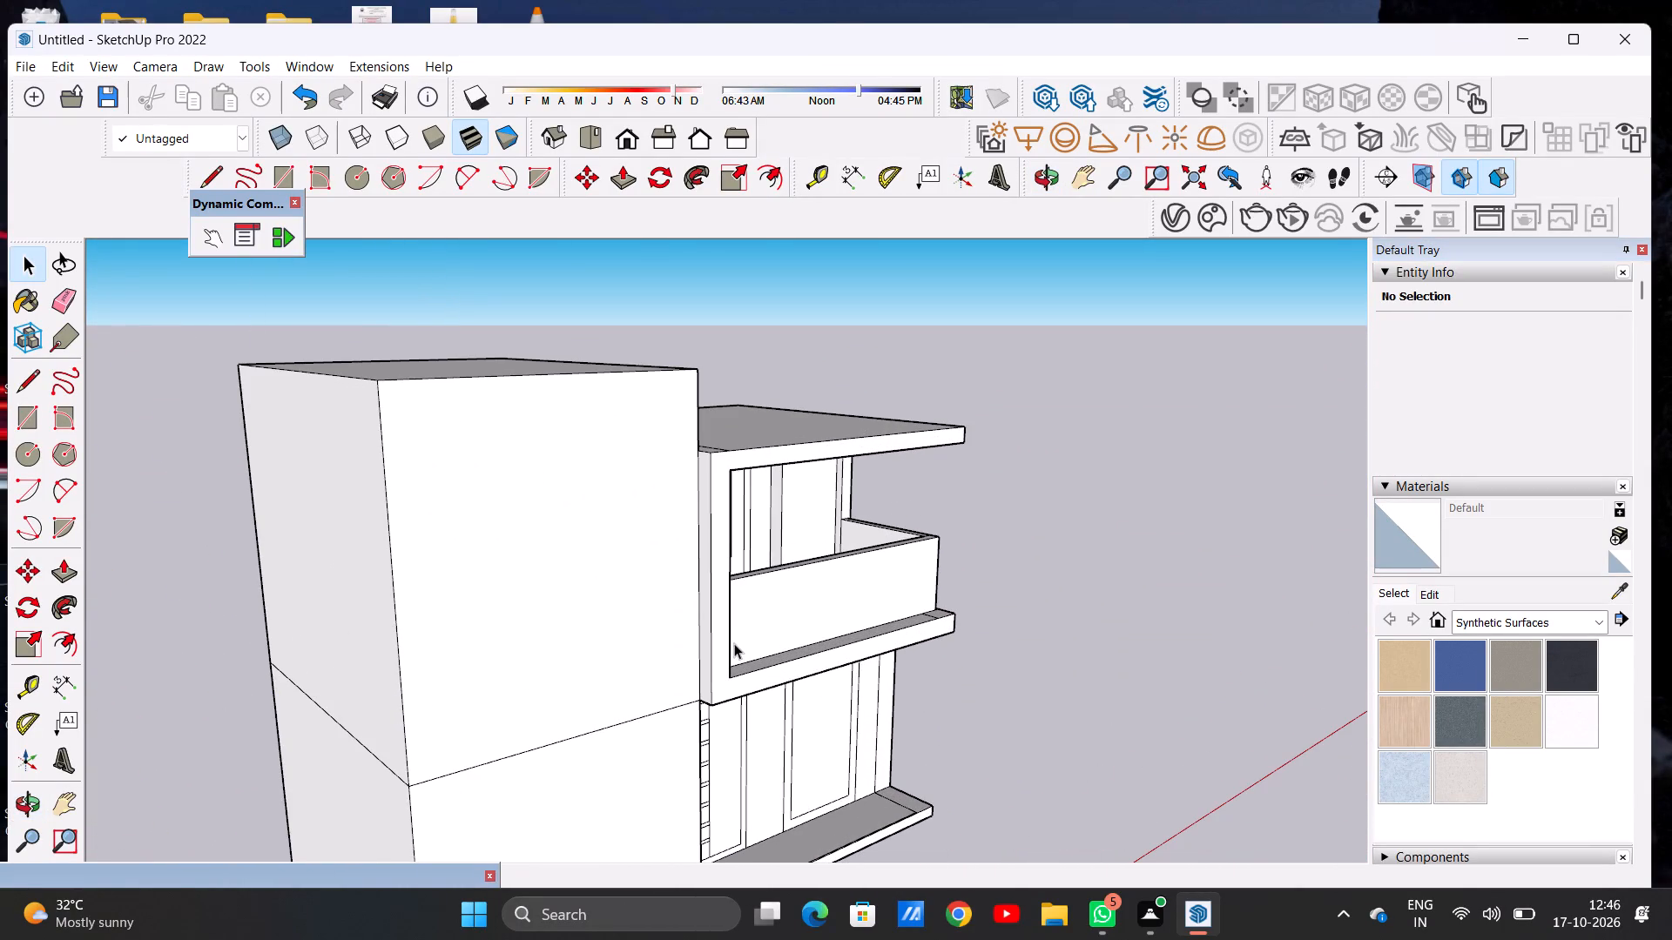
scroll(733, 643, up, 1)
key(p)
click(725, 629)
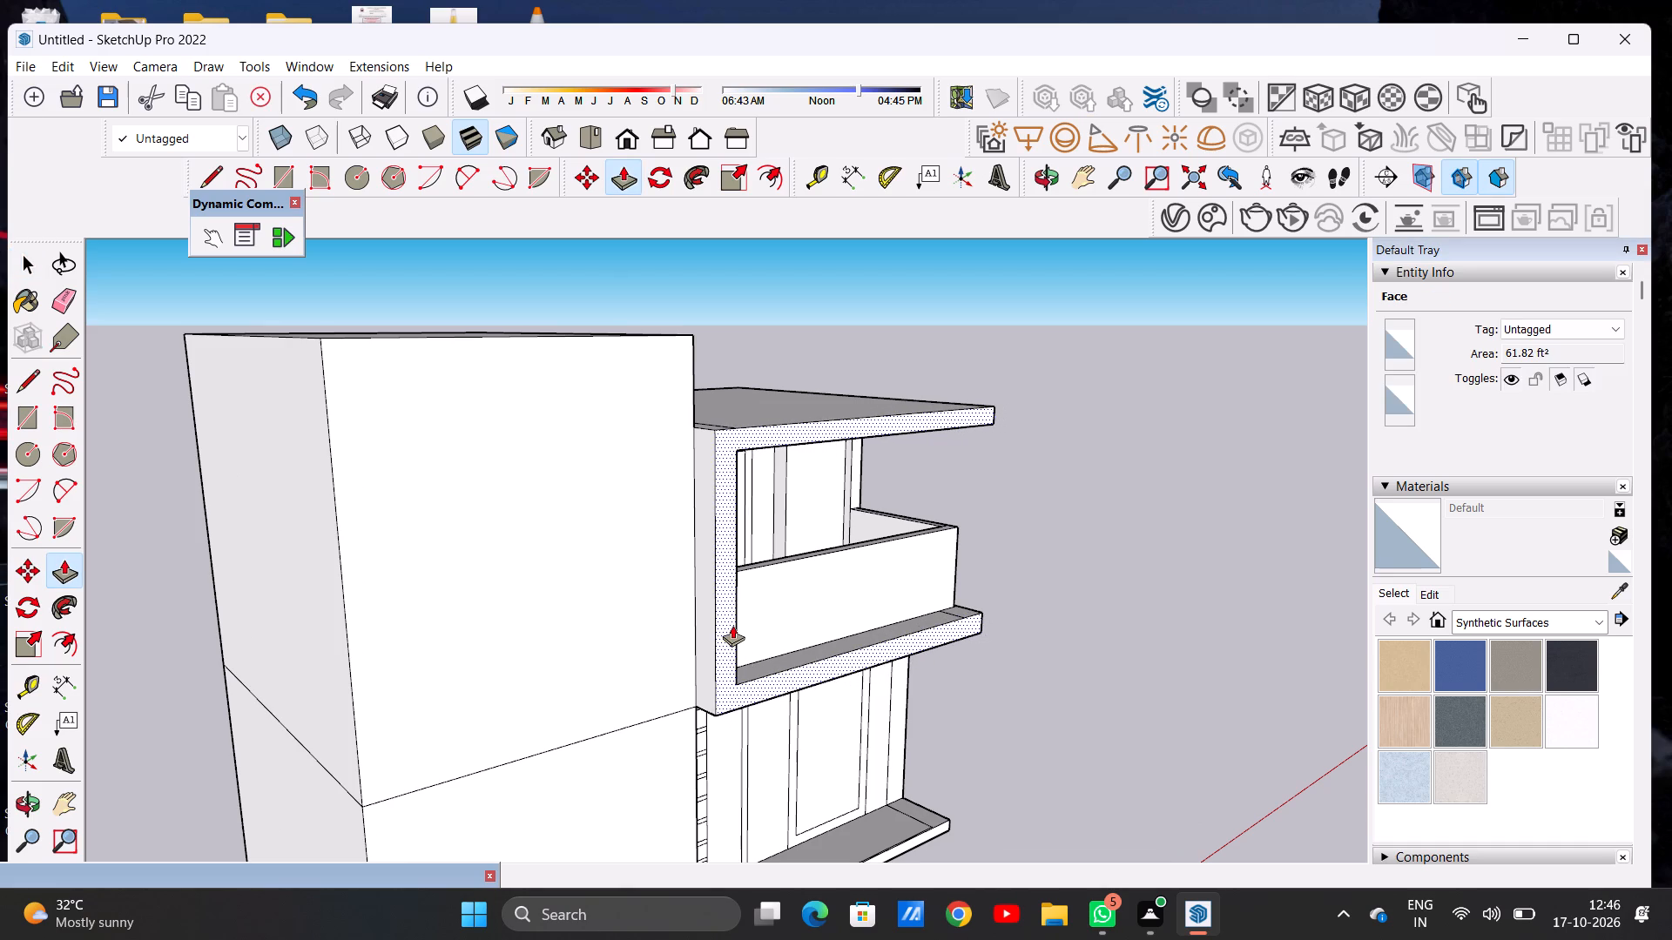
click(738, 630)
key(space)
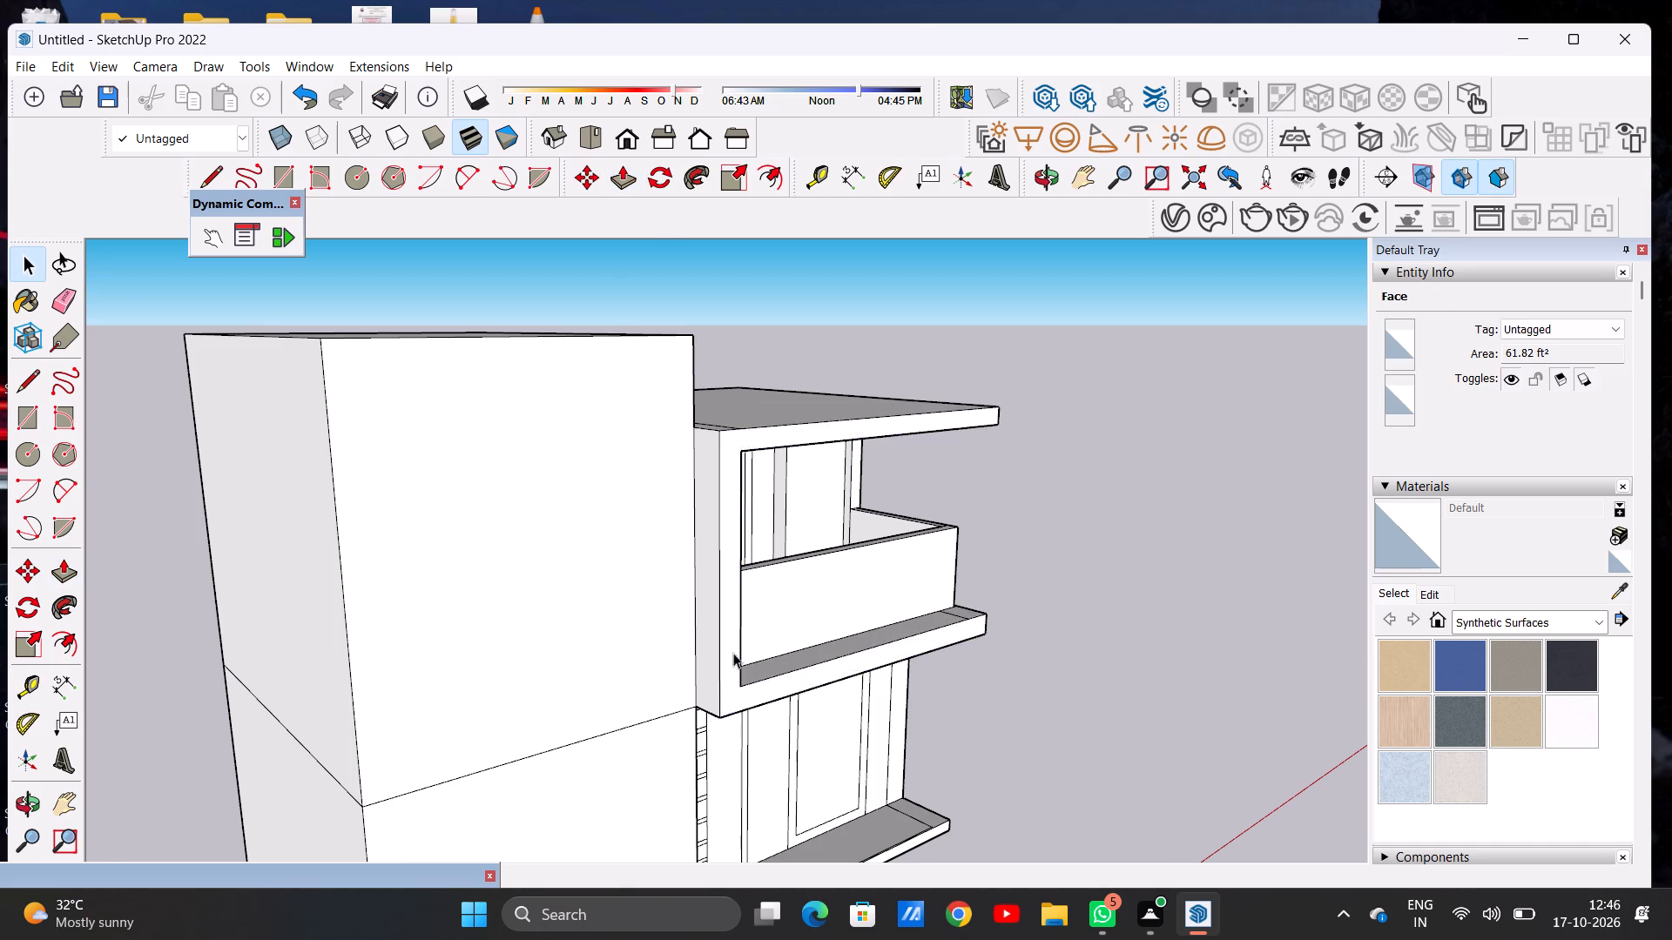
scroll(742, 664, down, 10)
middle_drag(855, 632, 620, 544)
scroll(714, 539, up, 6)
middle_drag(893, 594, 695, 636)
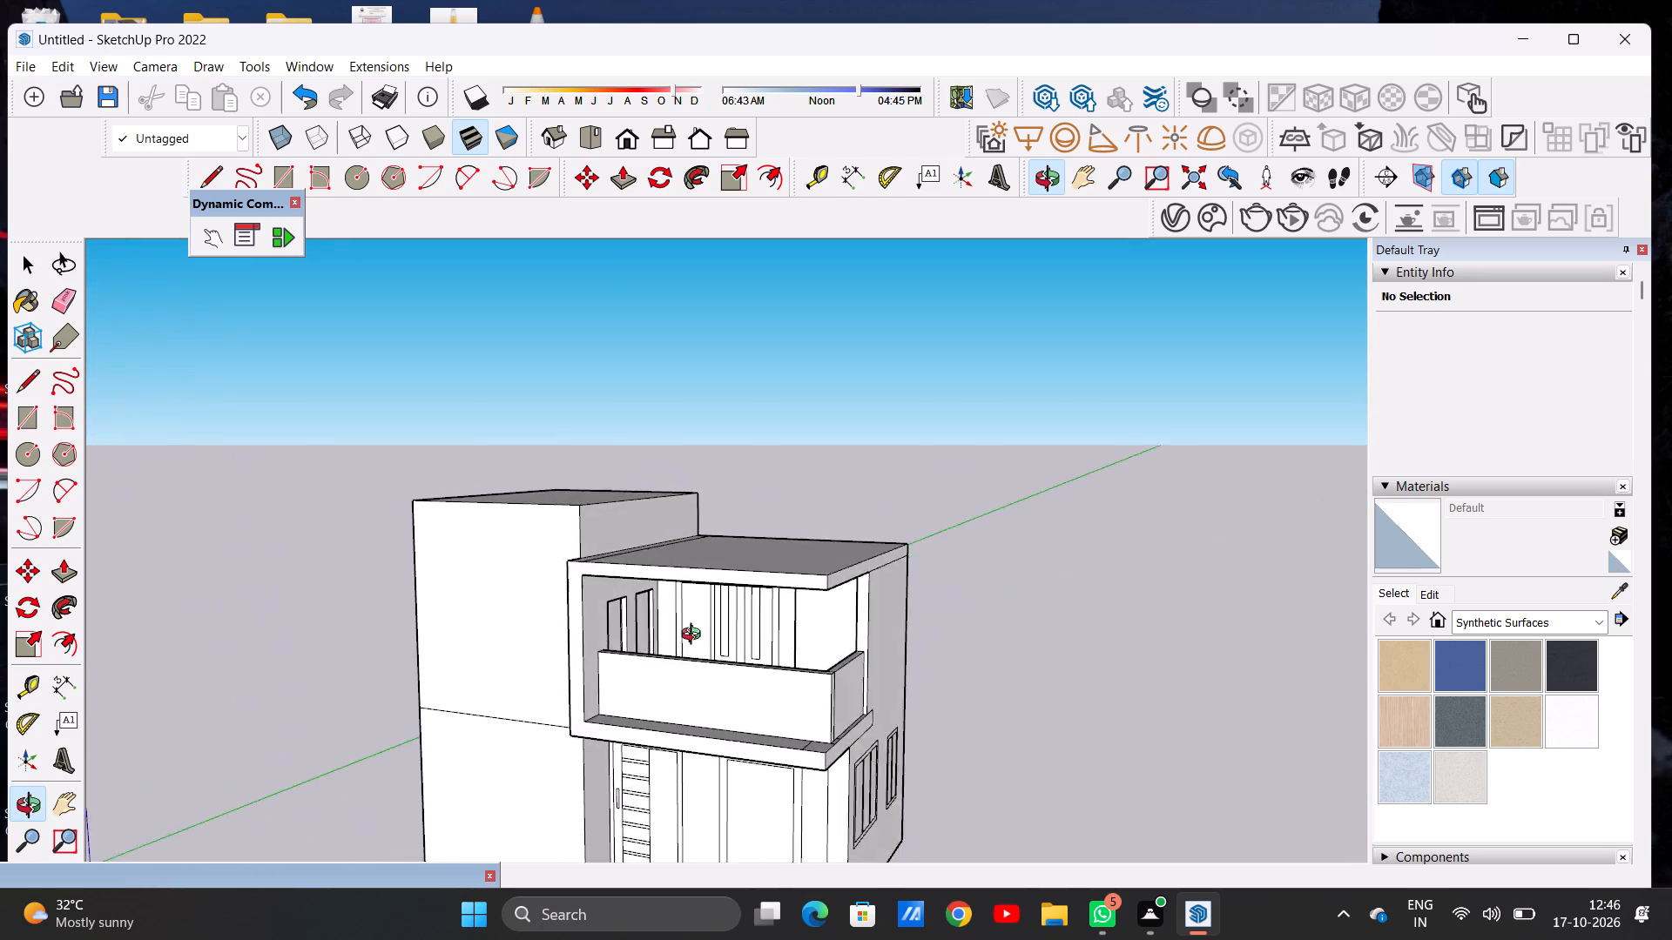
Examine the balcony frame and the overall house massing from the front, the corner and above.
middle_drag(695, 636, 835, 661)
middle_drag(835, 649, 835, 625)
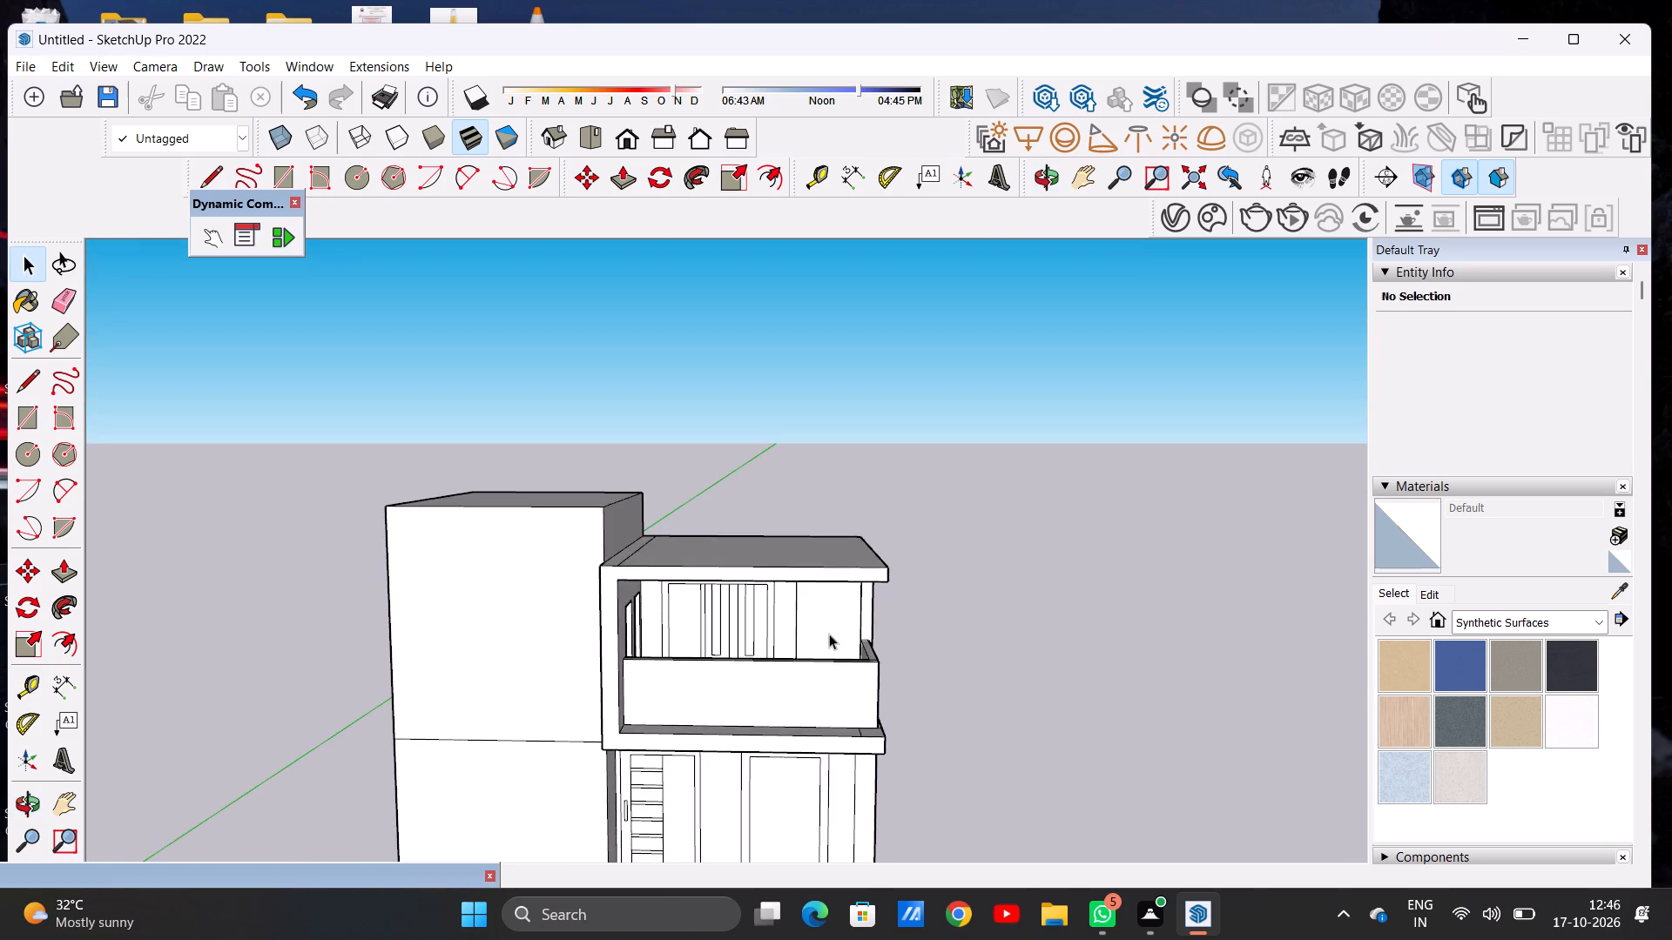
scroll(789, 701, down, 6)
scroll(827, 708, up, 5)
middle_drag(844, 695, 601, 621)
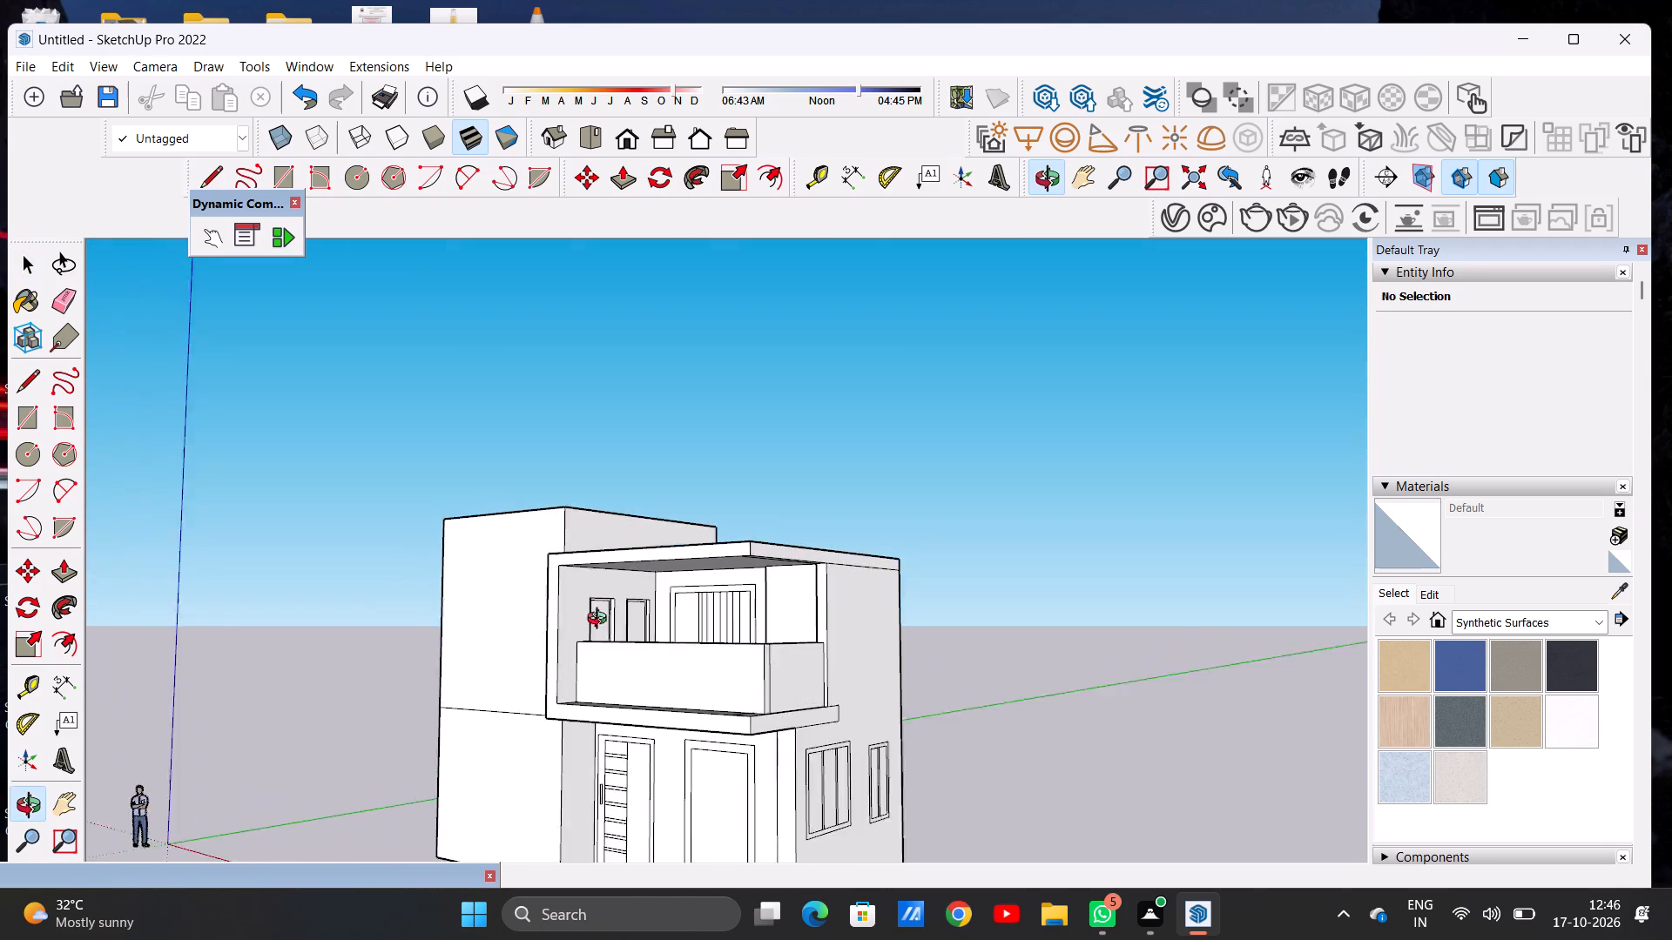
middle_drag(601, 621, 887, 621)
scroll(747, 671, down, 10)
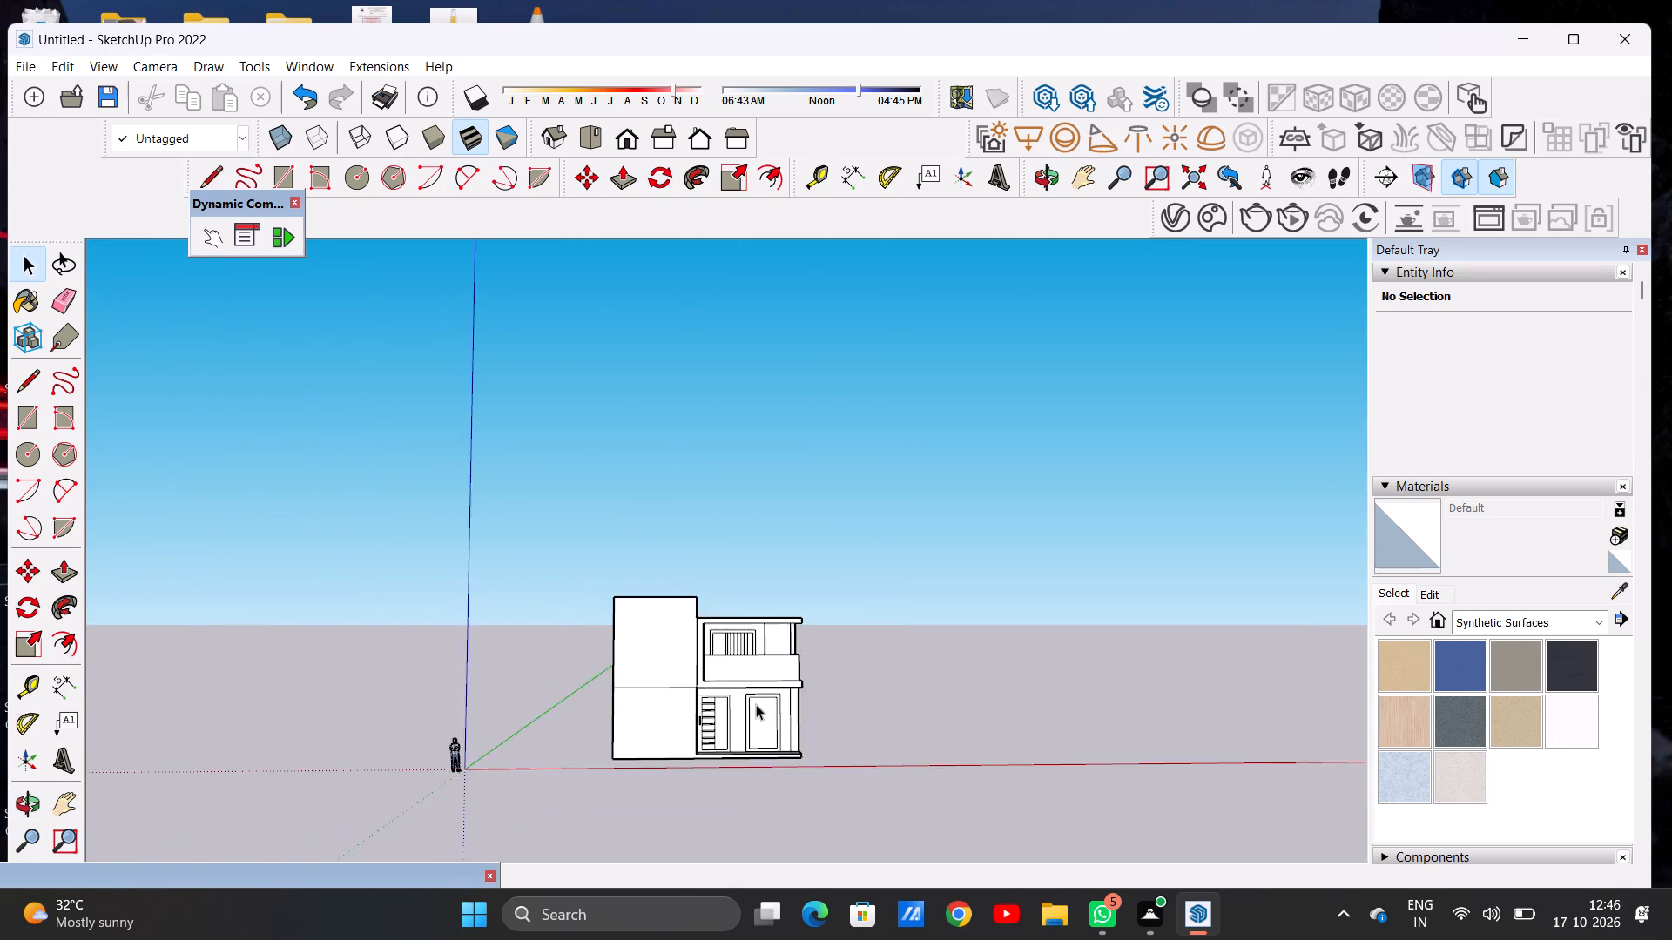
scroll(754, 704, up, 5)
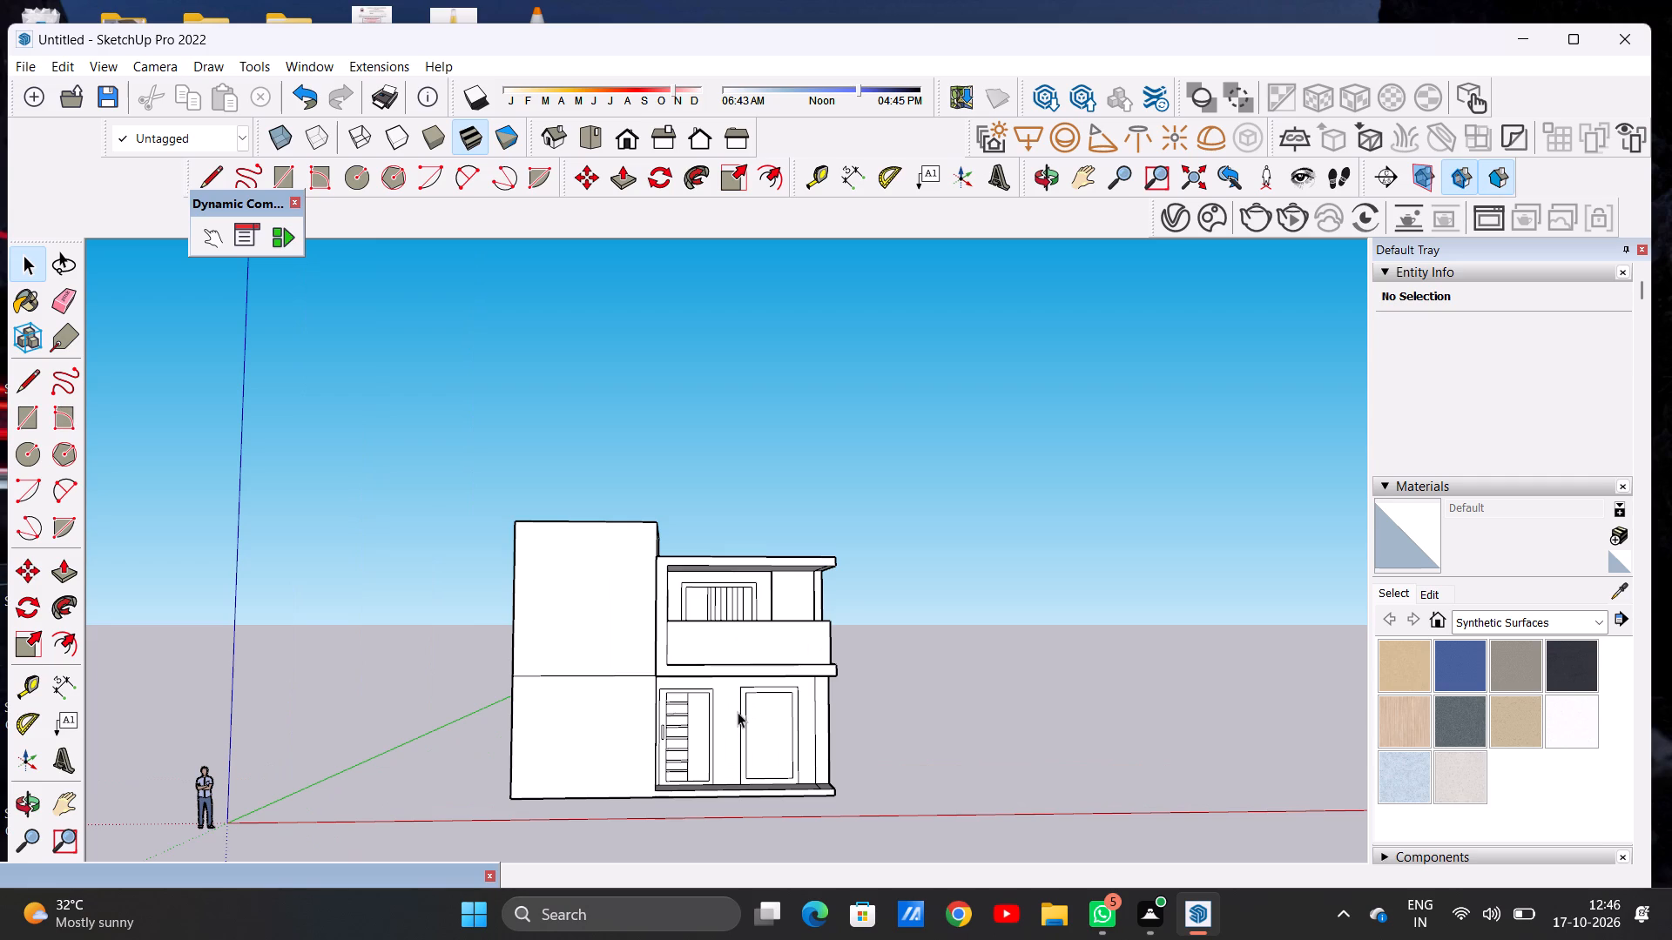
scroll(709, 722, down, 2)
middle_drag(903, 620, 773, 656)
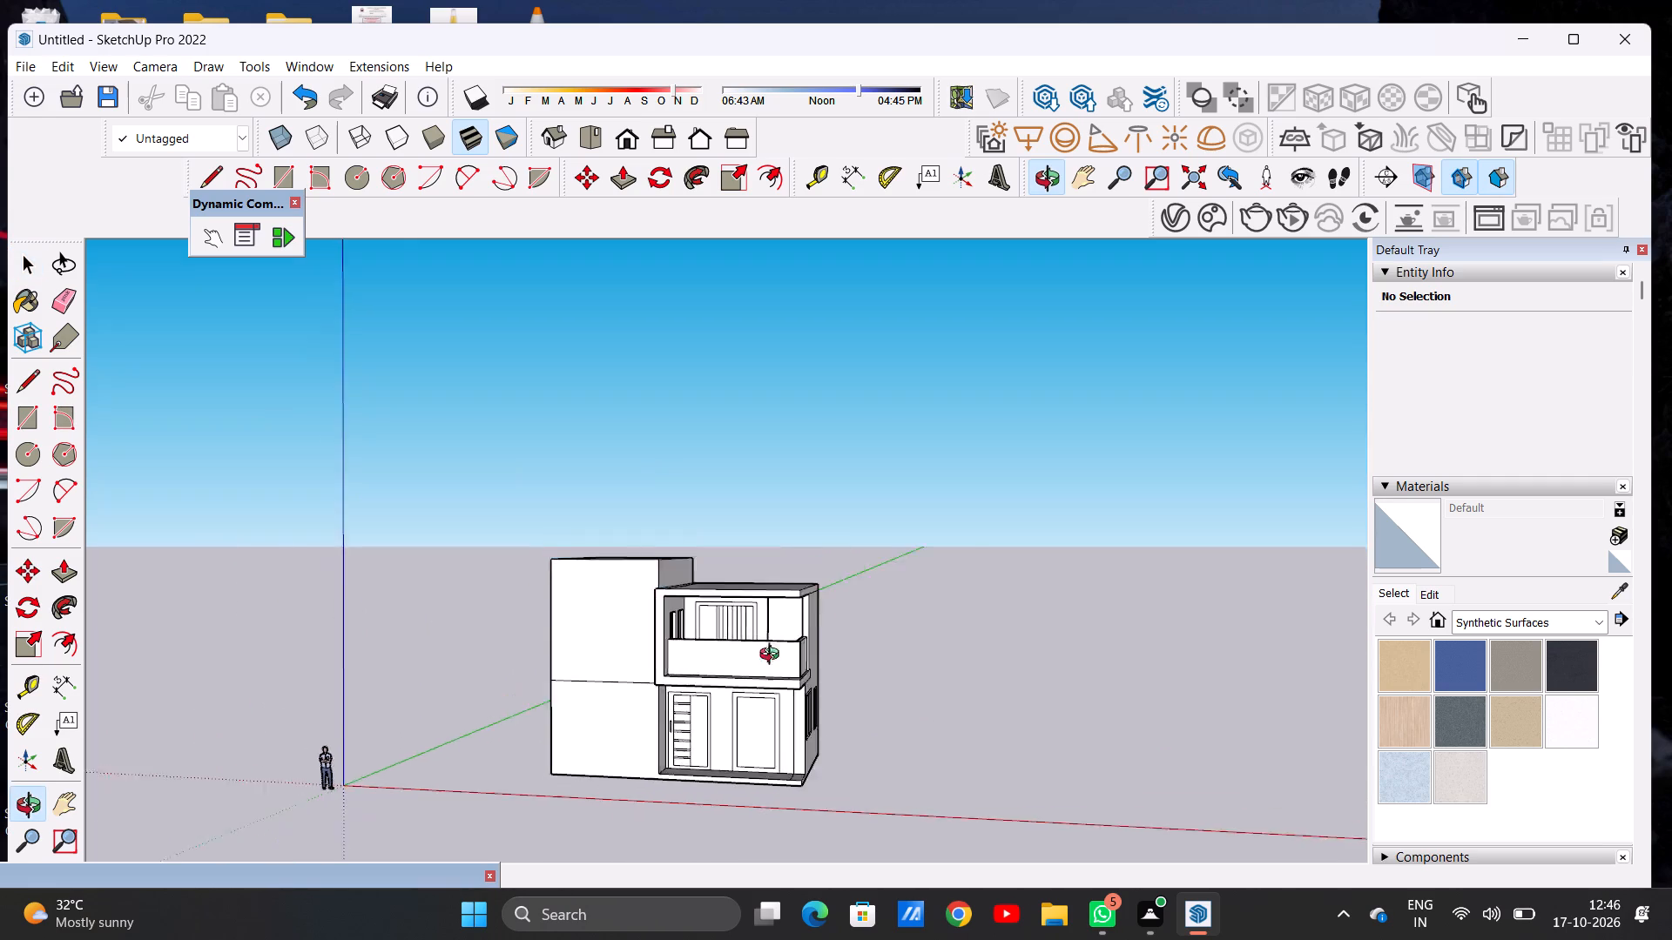
middle_drag(773, 656, 630, 797)
middle_drag(819, 614, 706, 618)
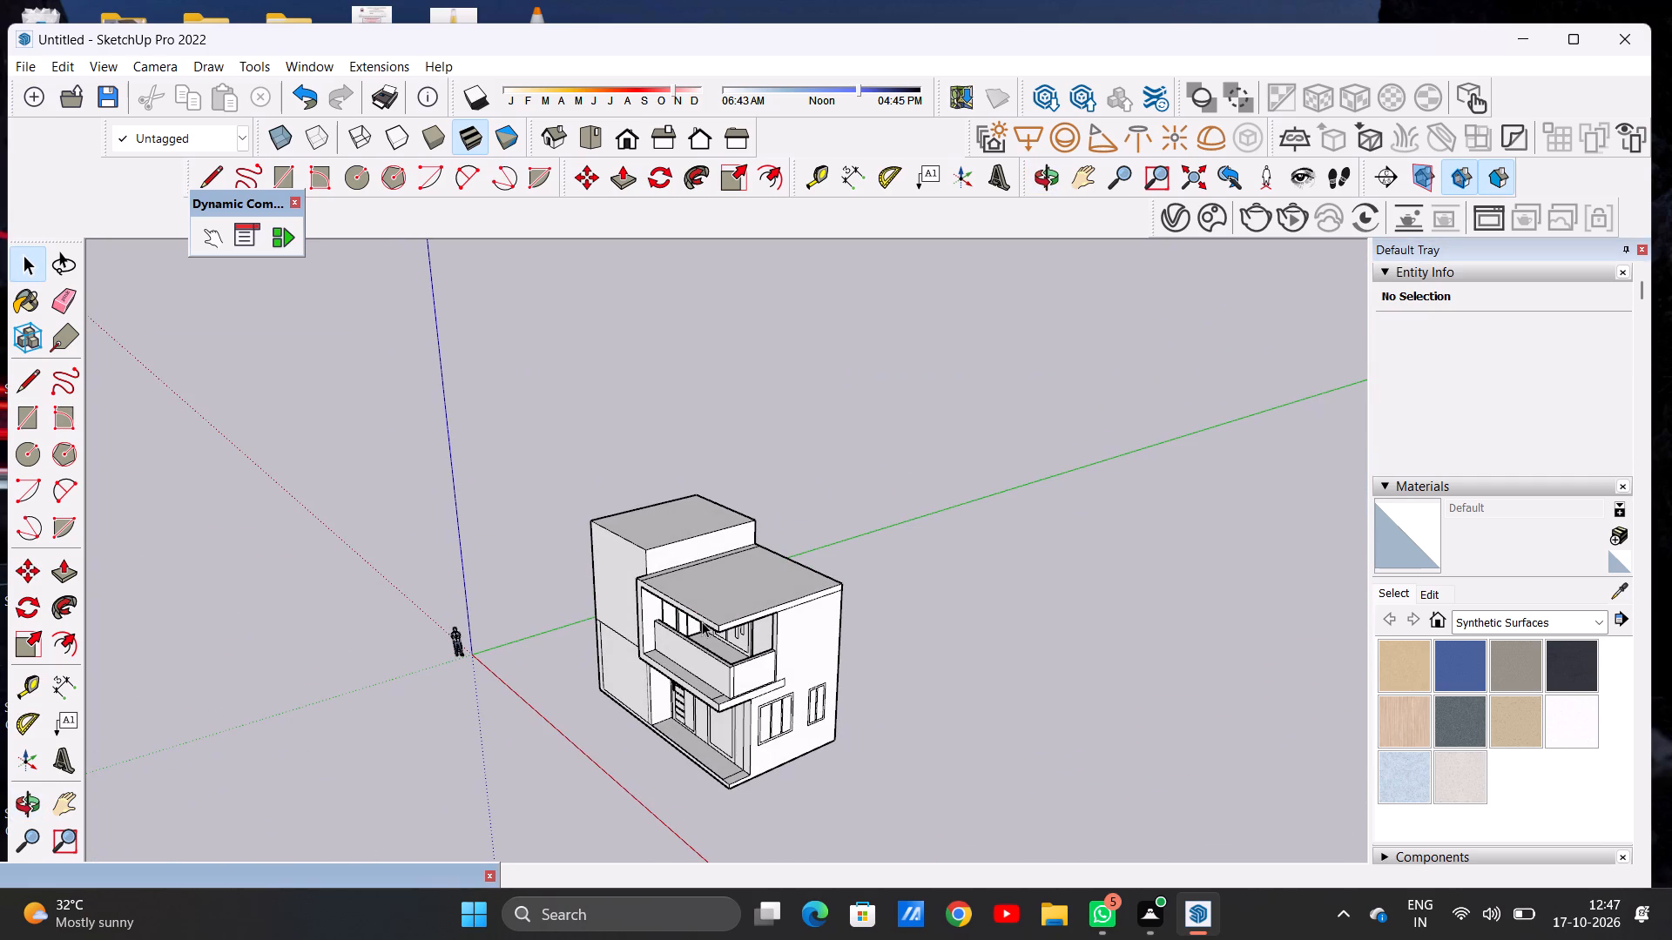
middle_drag(787, 603, 735, 658)
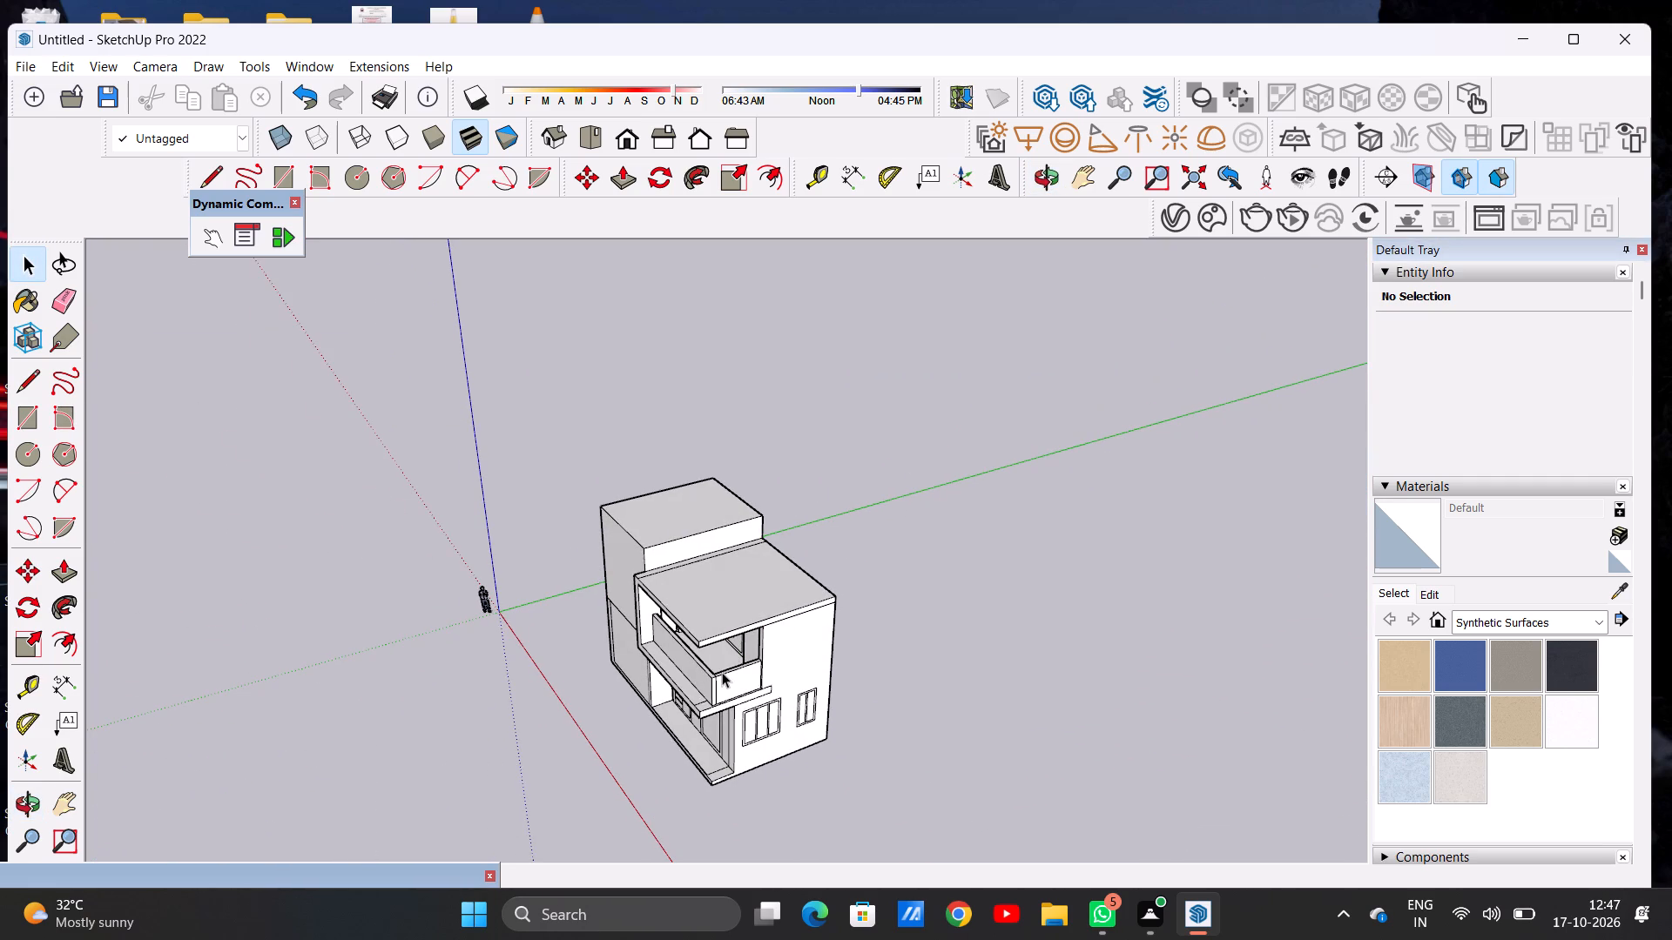
Draw a line across the lower roof, from the outer edge above the balcony's rear wall corner straight to the main block.
key(l)
scroll(735, 618, up, 7)
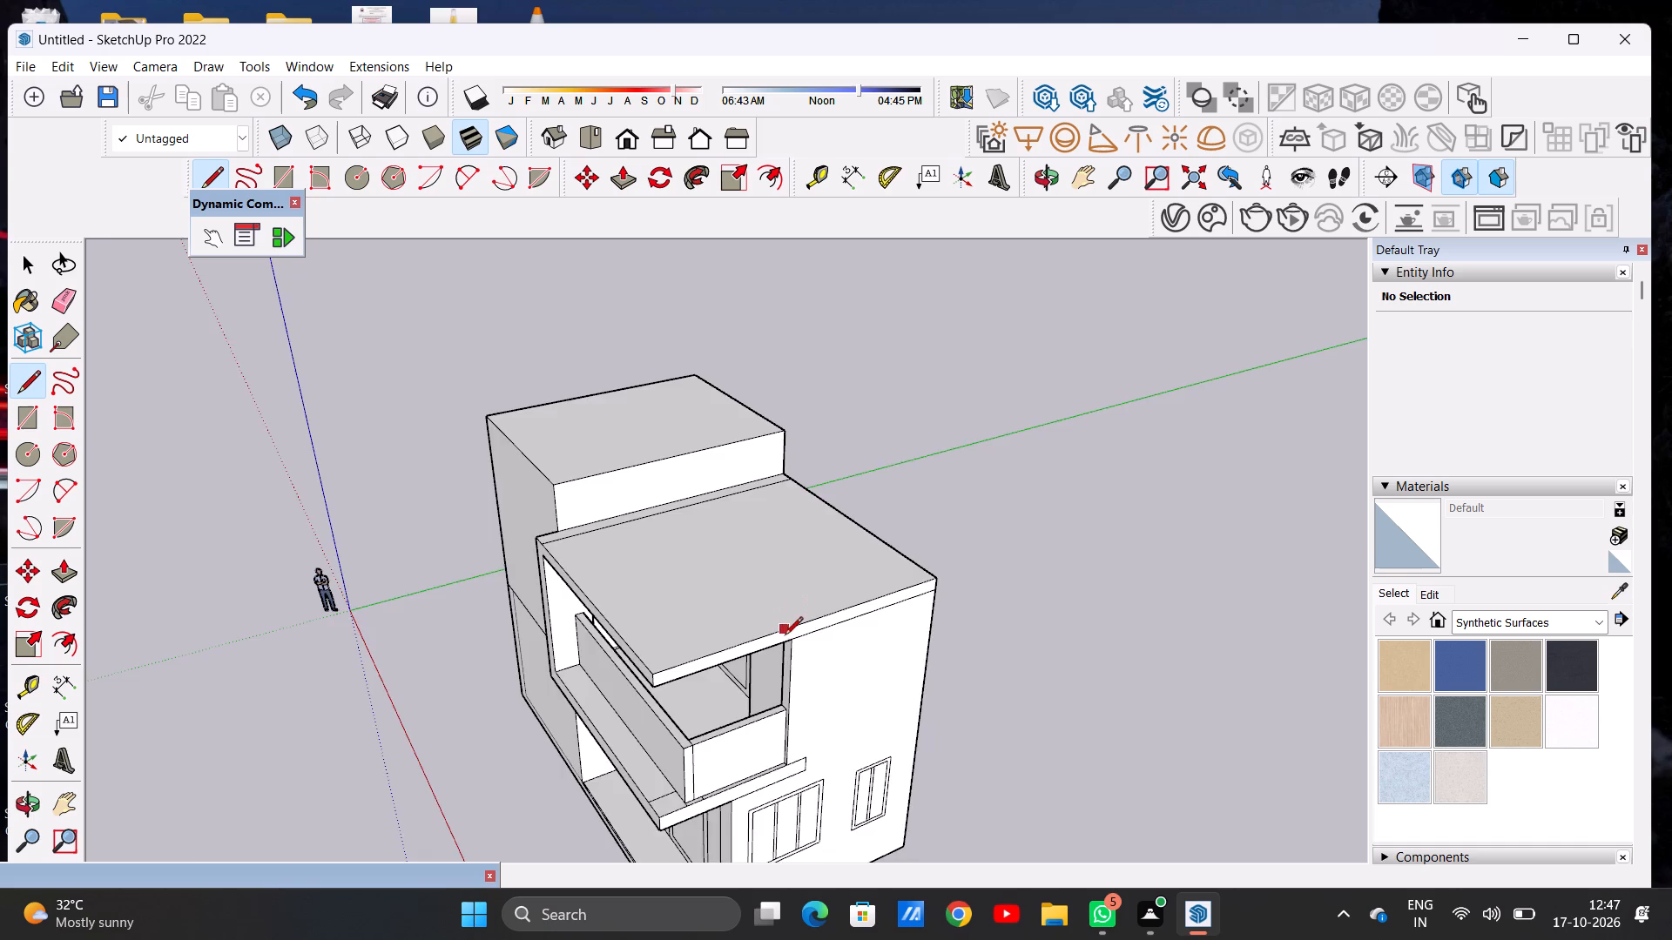
scroll(785, 636, up, 11)
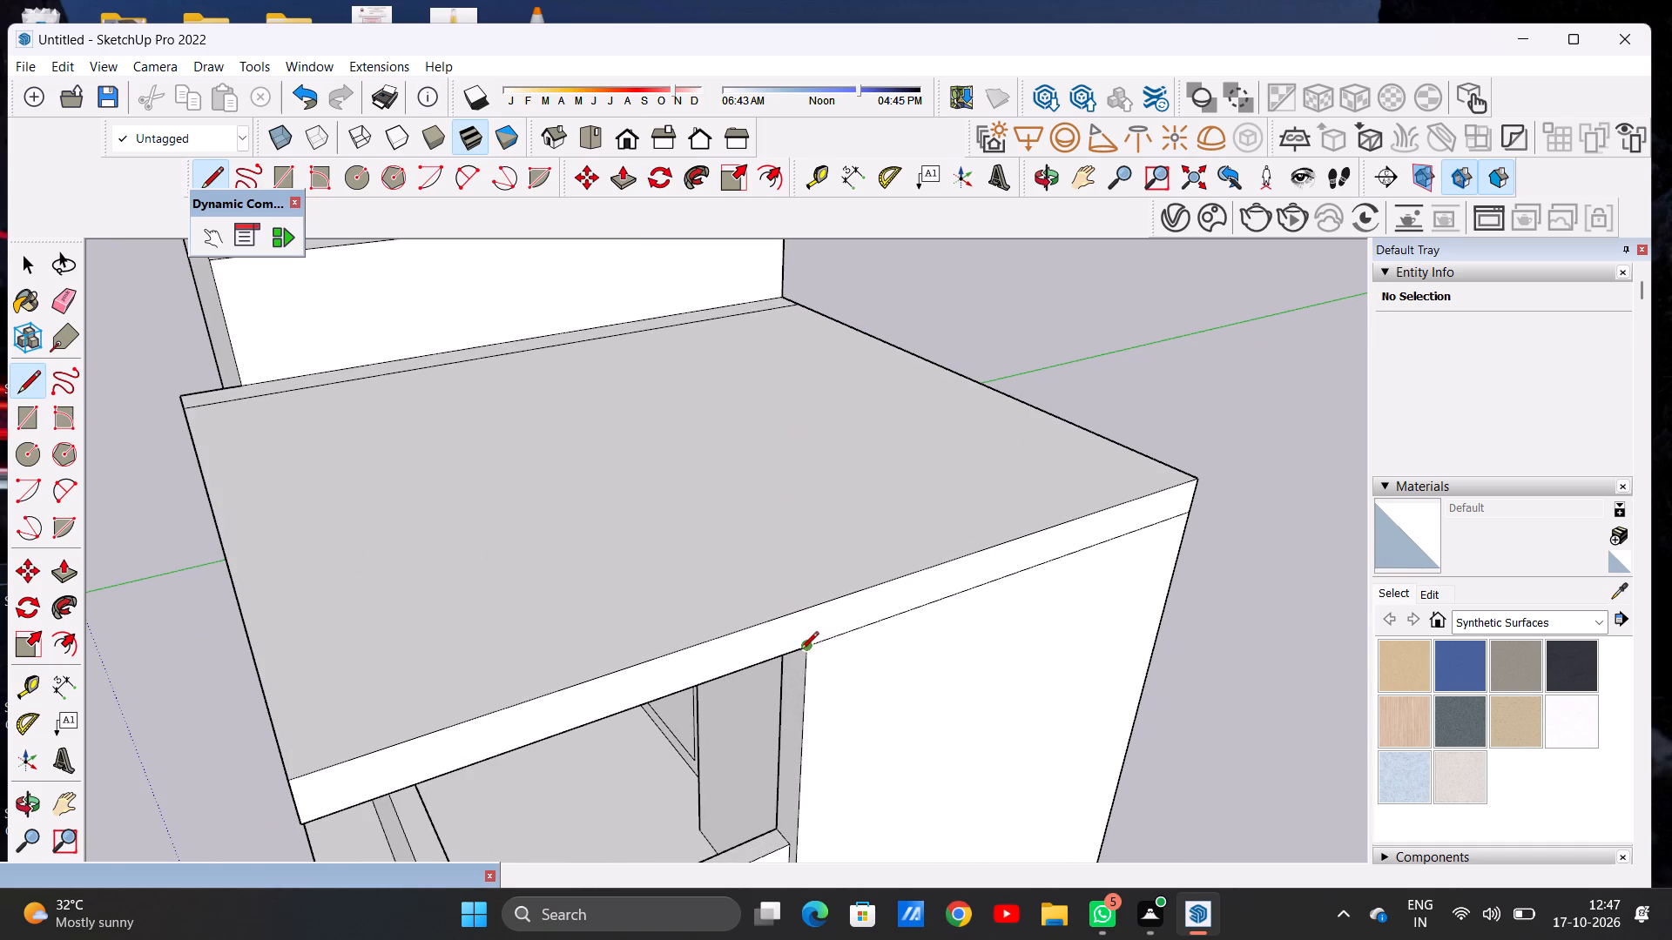
click(785, 612)
scroll(670, 424, down, 9)
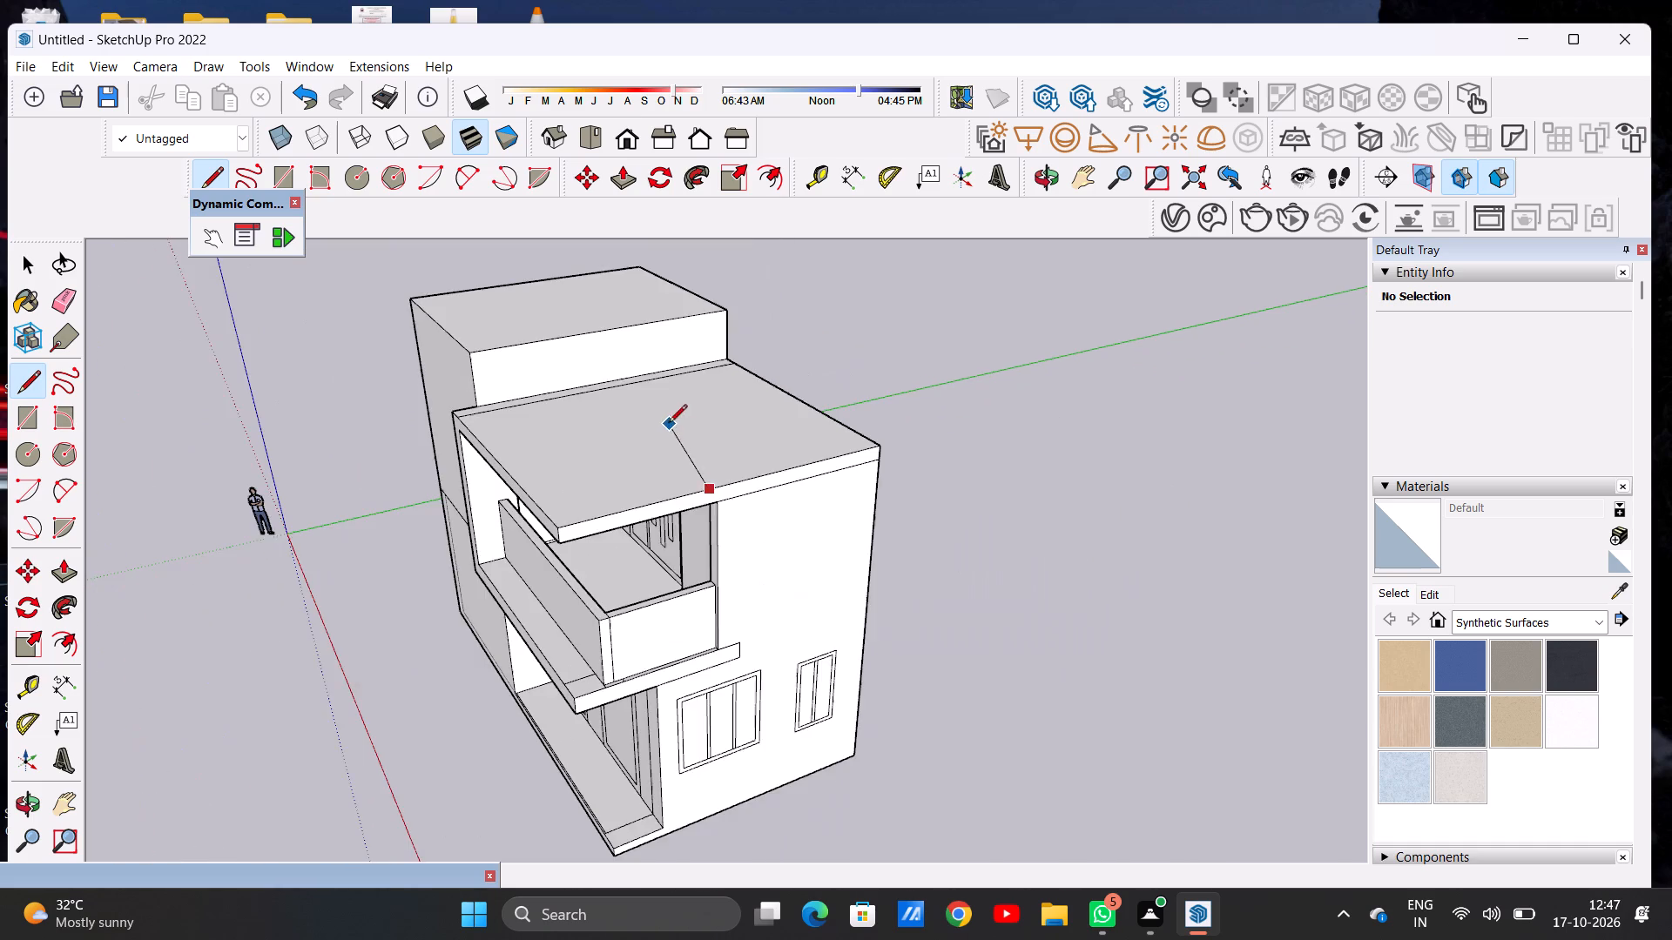
scroll(637, 353, up, 13)
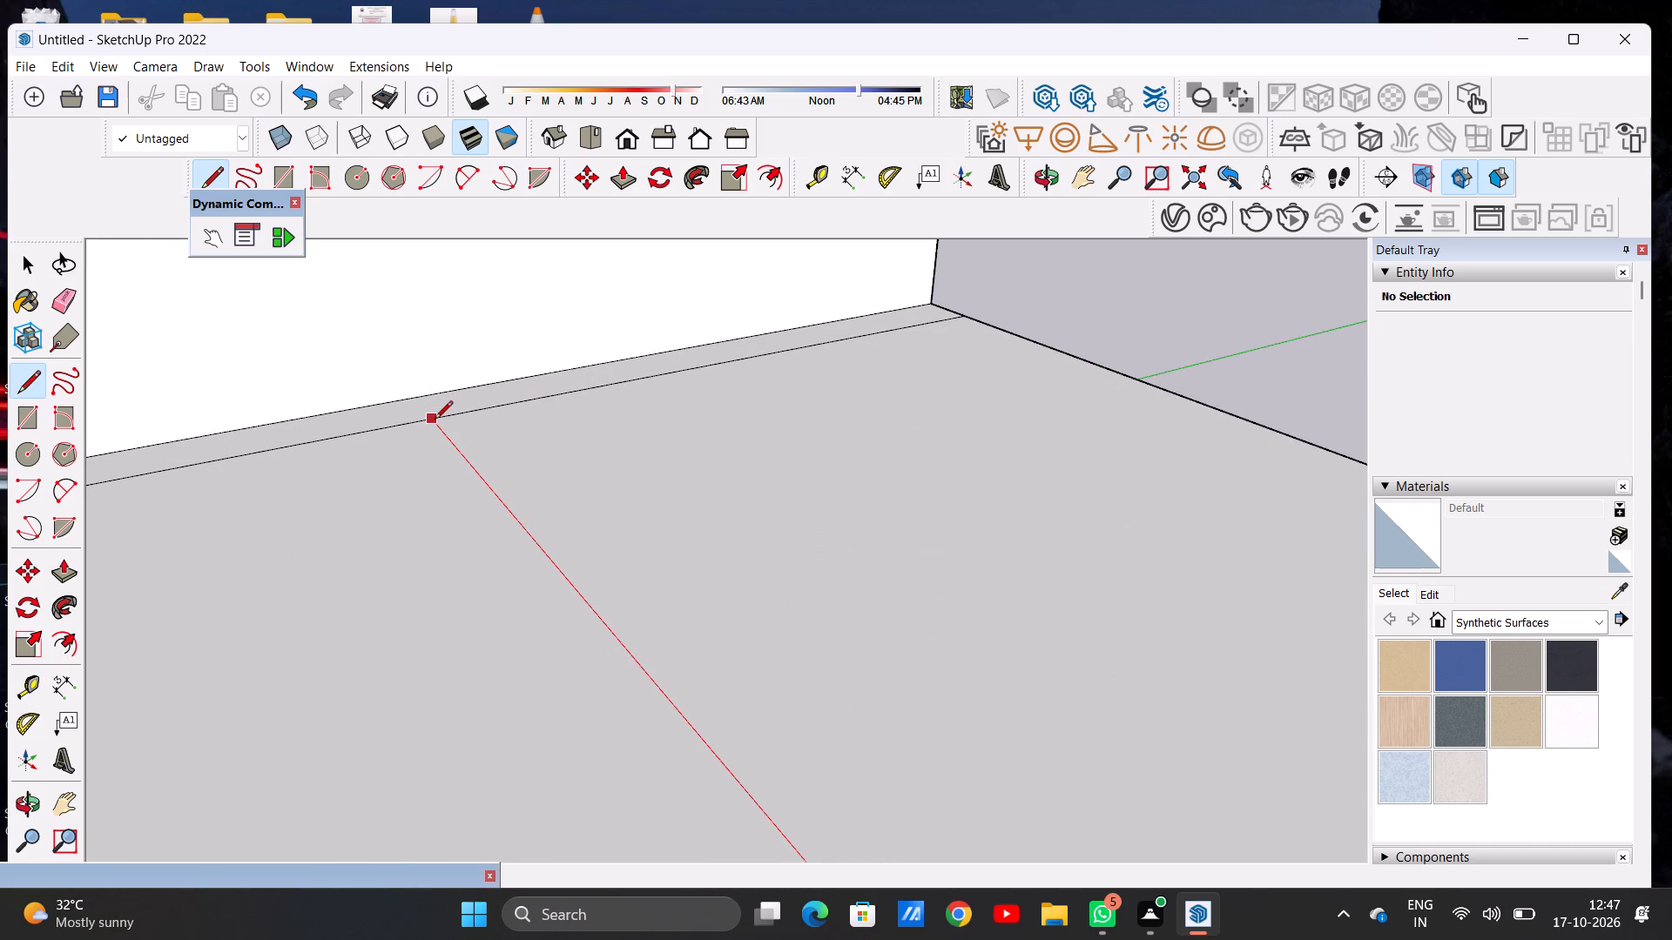
click(420, 398)
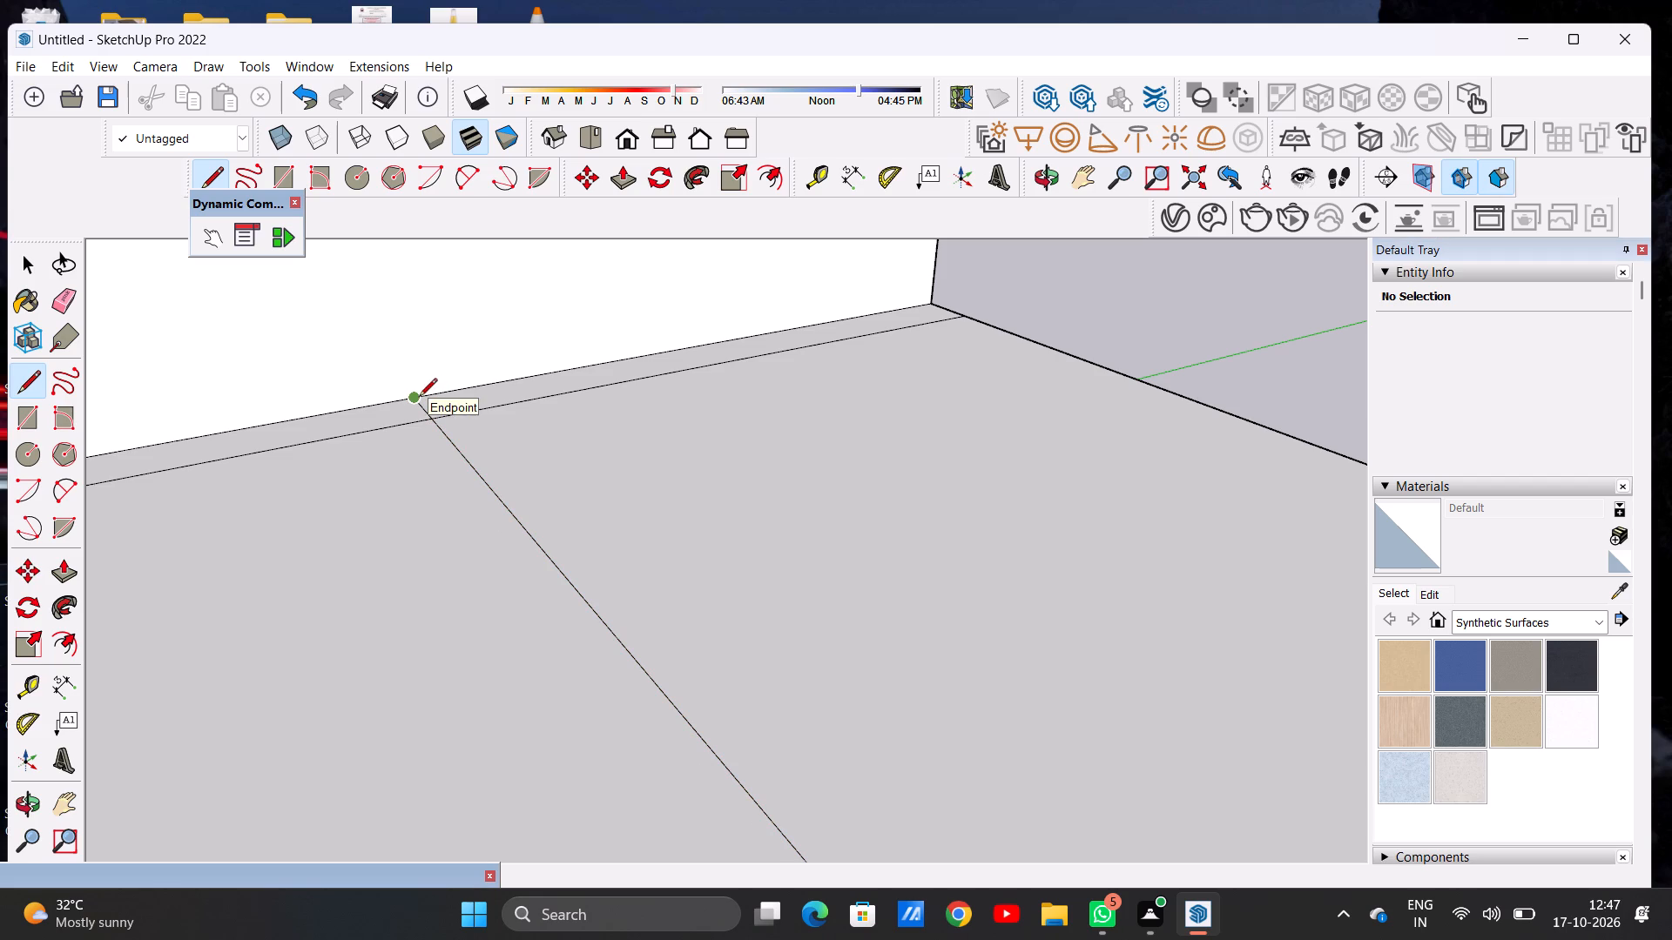
key(space)
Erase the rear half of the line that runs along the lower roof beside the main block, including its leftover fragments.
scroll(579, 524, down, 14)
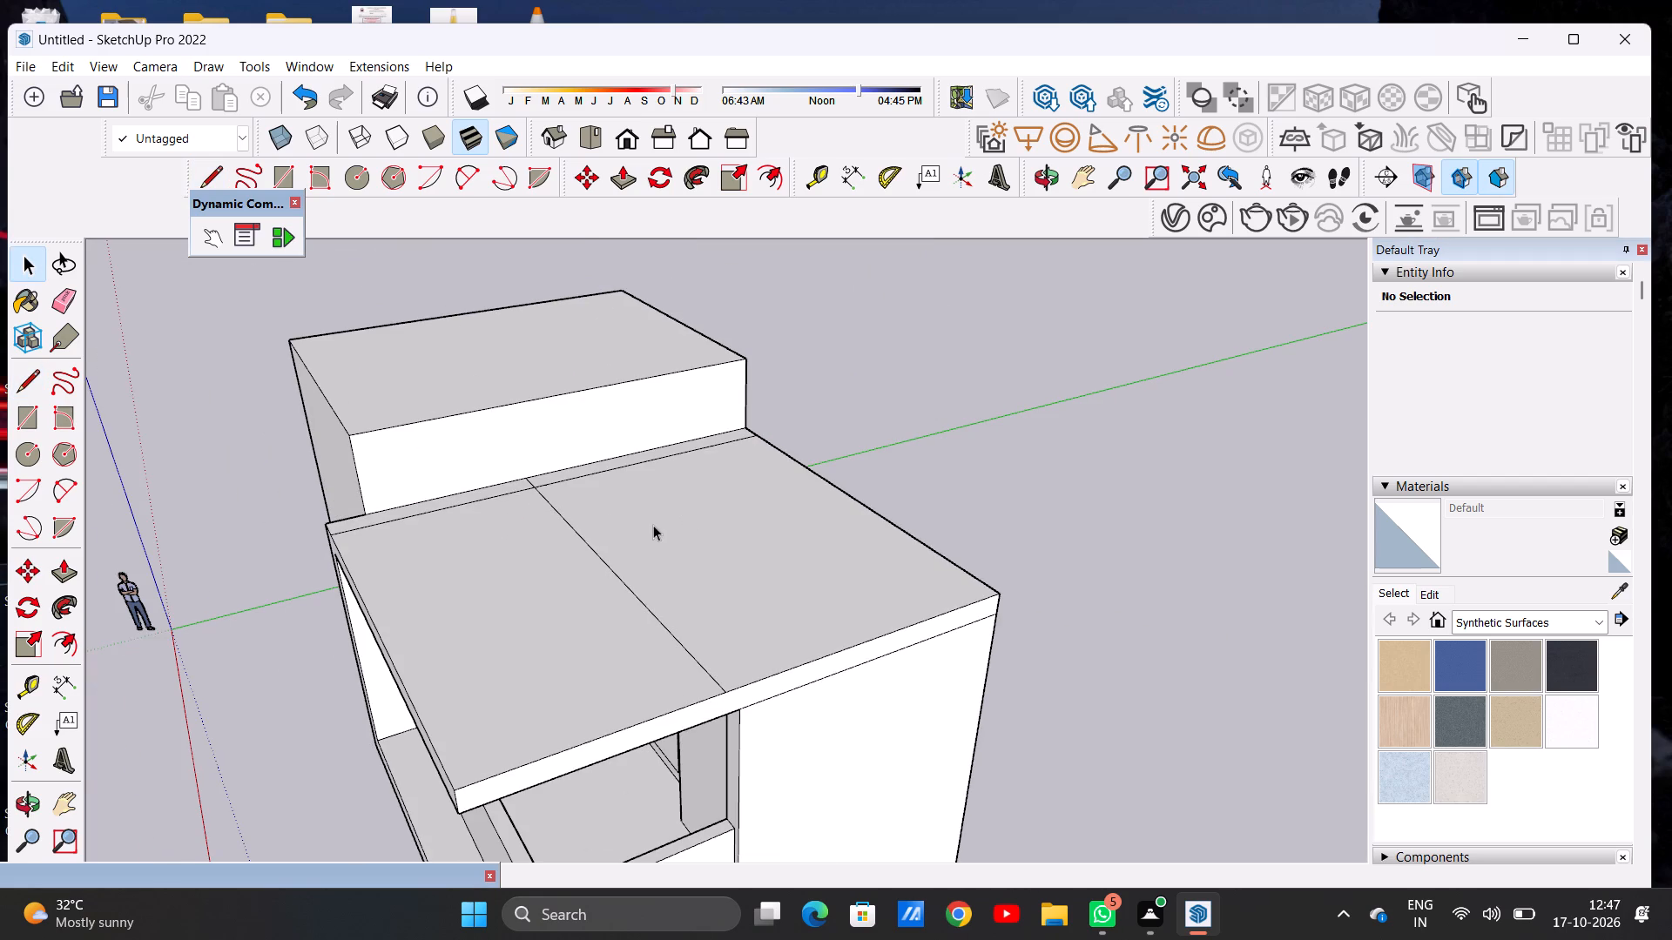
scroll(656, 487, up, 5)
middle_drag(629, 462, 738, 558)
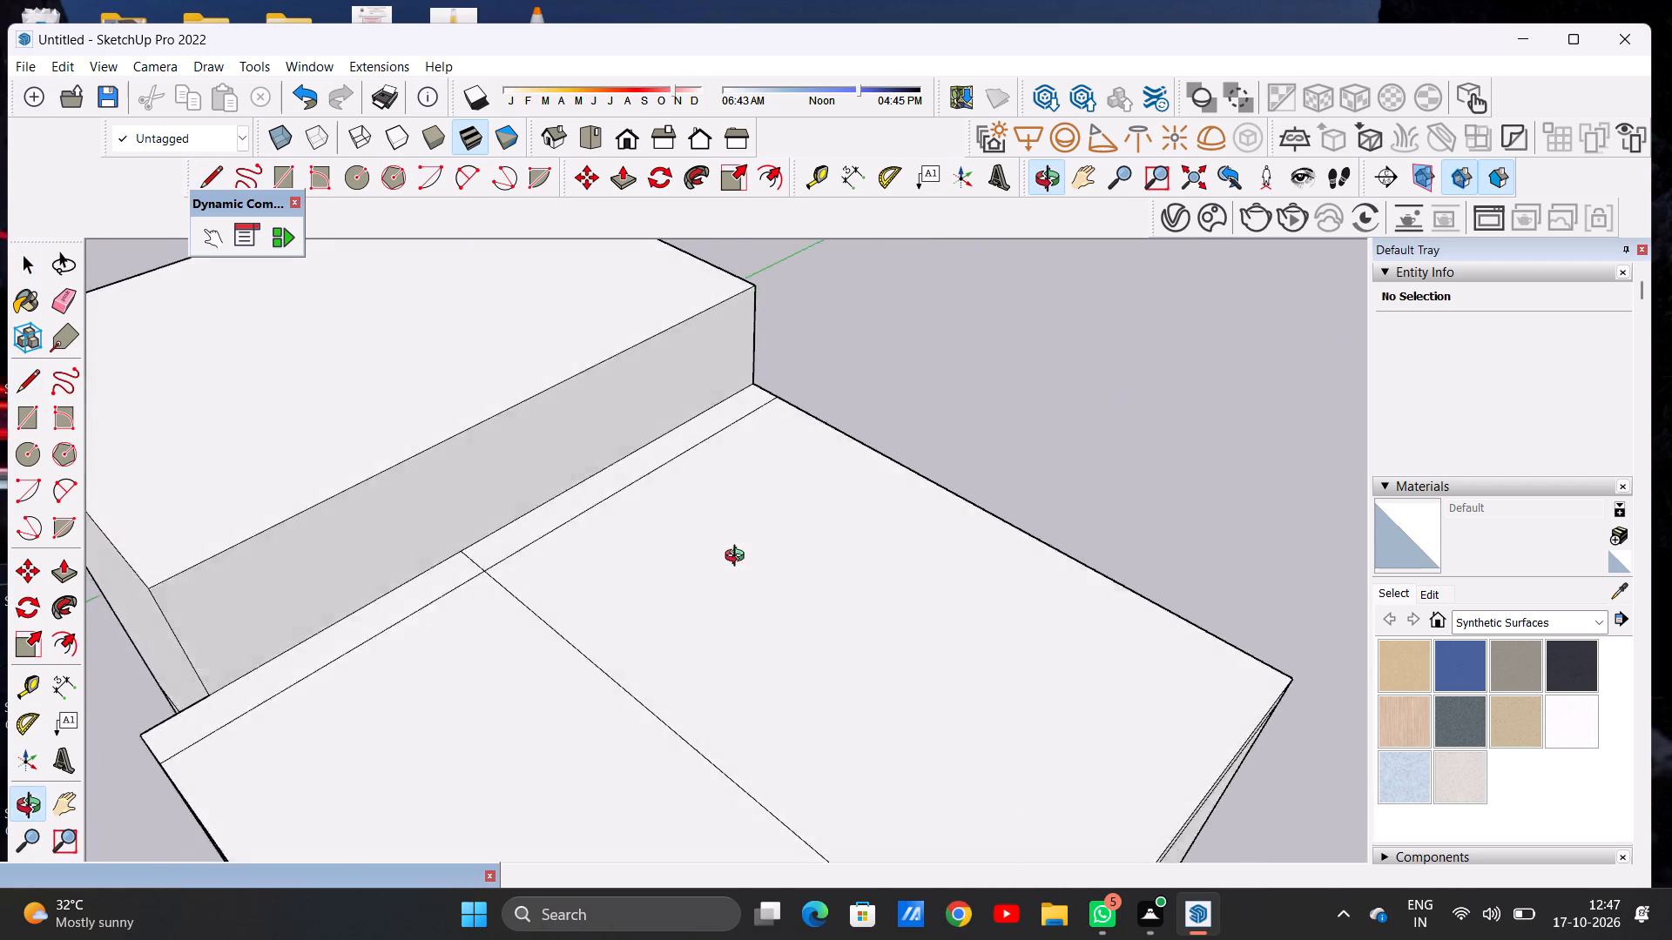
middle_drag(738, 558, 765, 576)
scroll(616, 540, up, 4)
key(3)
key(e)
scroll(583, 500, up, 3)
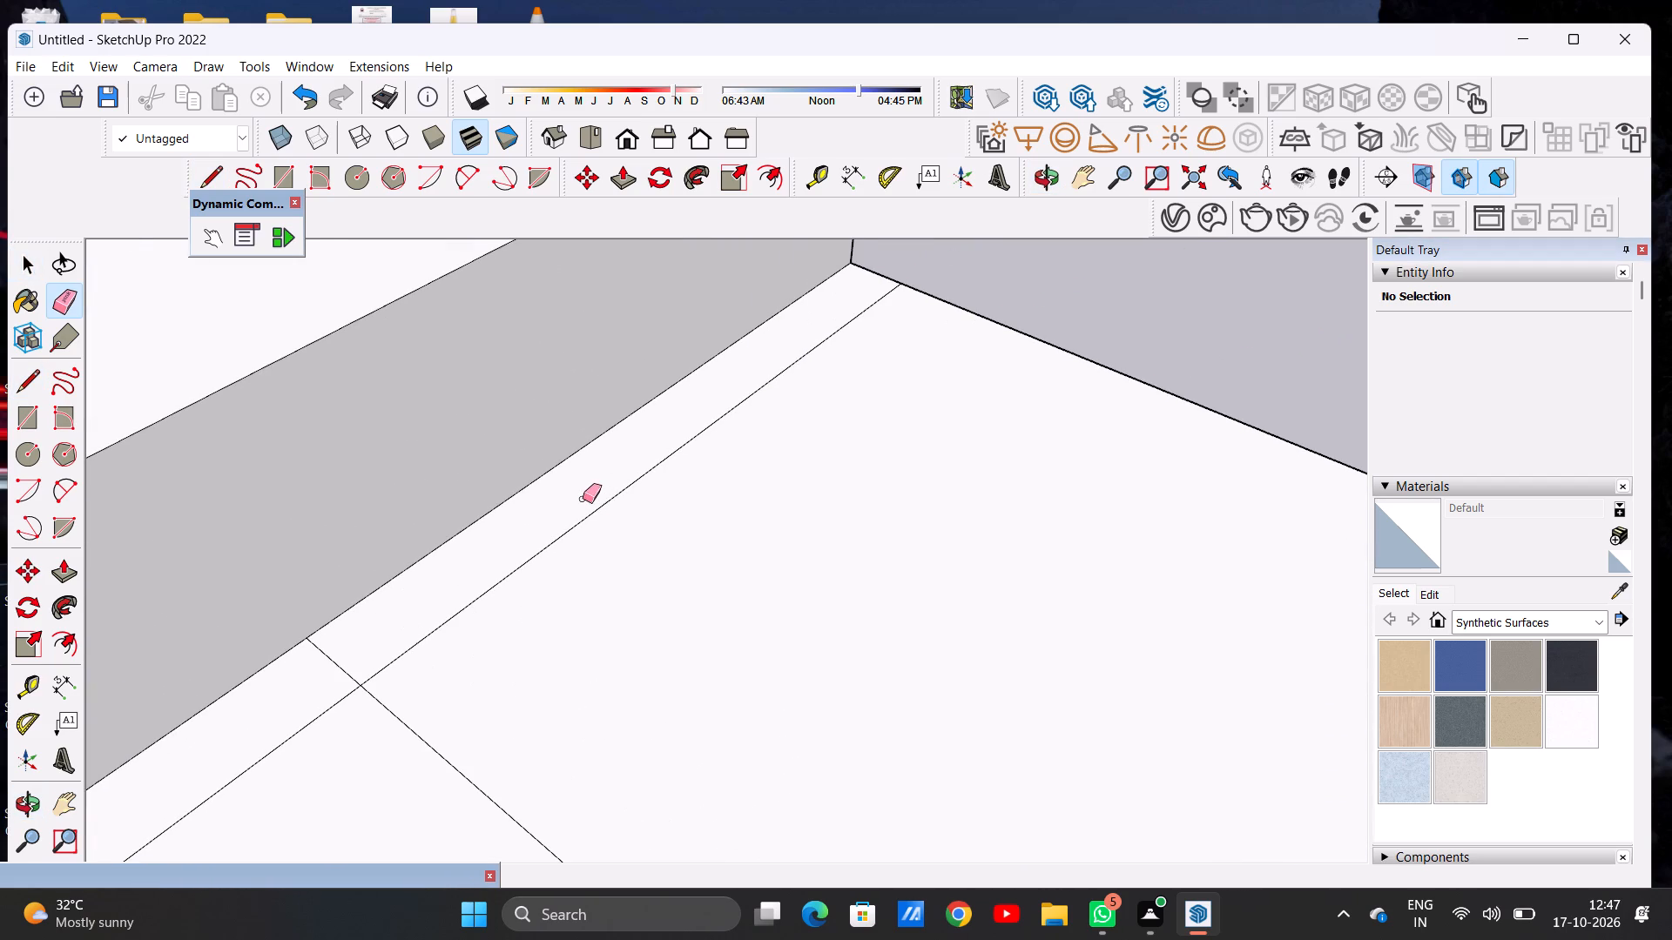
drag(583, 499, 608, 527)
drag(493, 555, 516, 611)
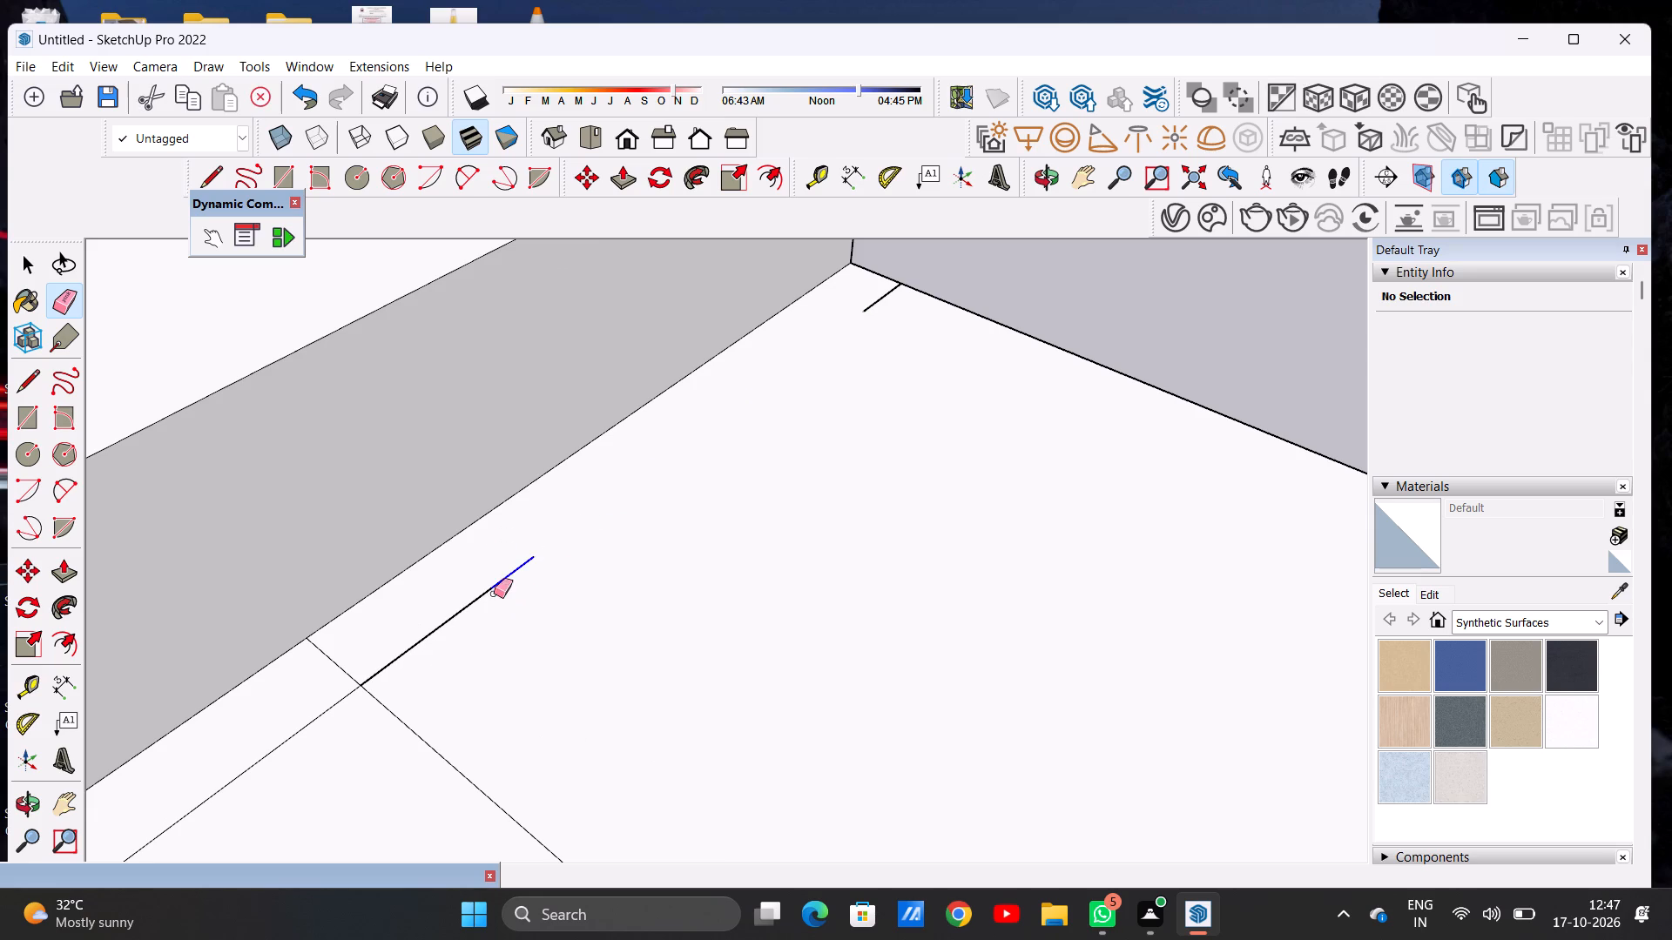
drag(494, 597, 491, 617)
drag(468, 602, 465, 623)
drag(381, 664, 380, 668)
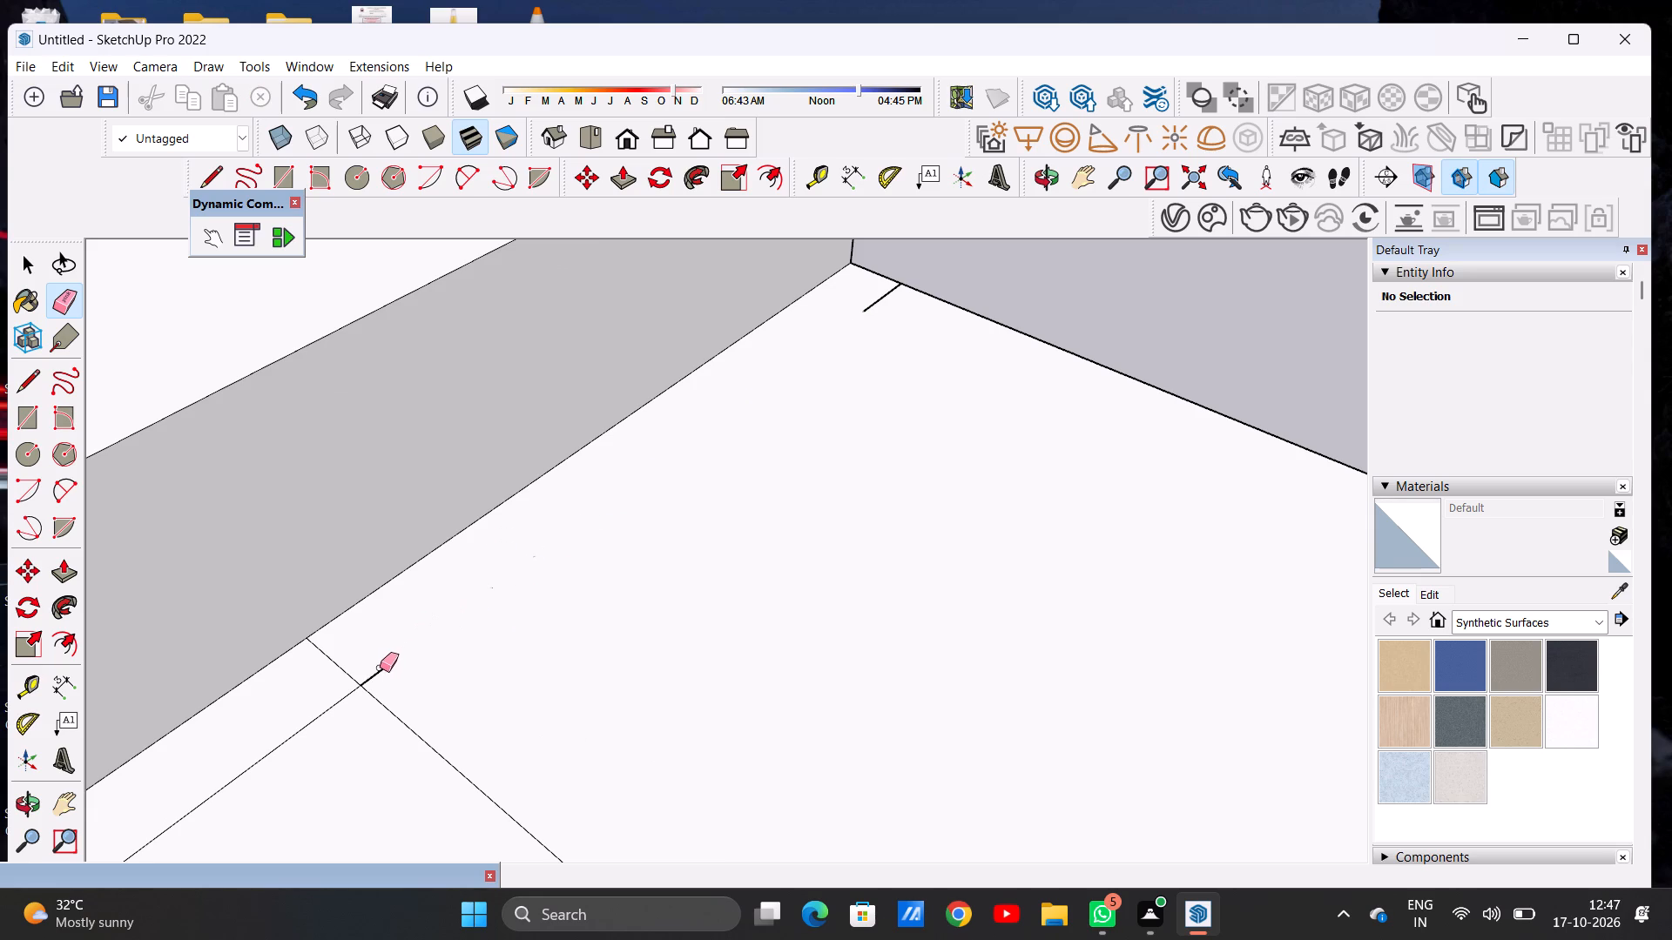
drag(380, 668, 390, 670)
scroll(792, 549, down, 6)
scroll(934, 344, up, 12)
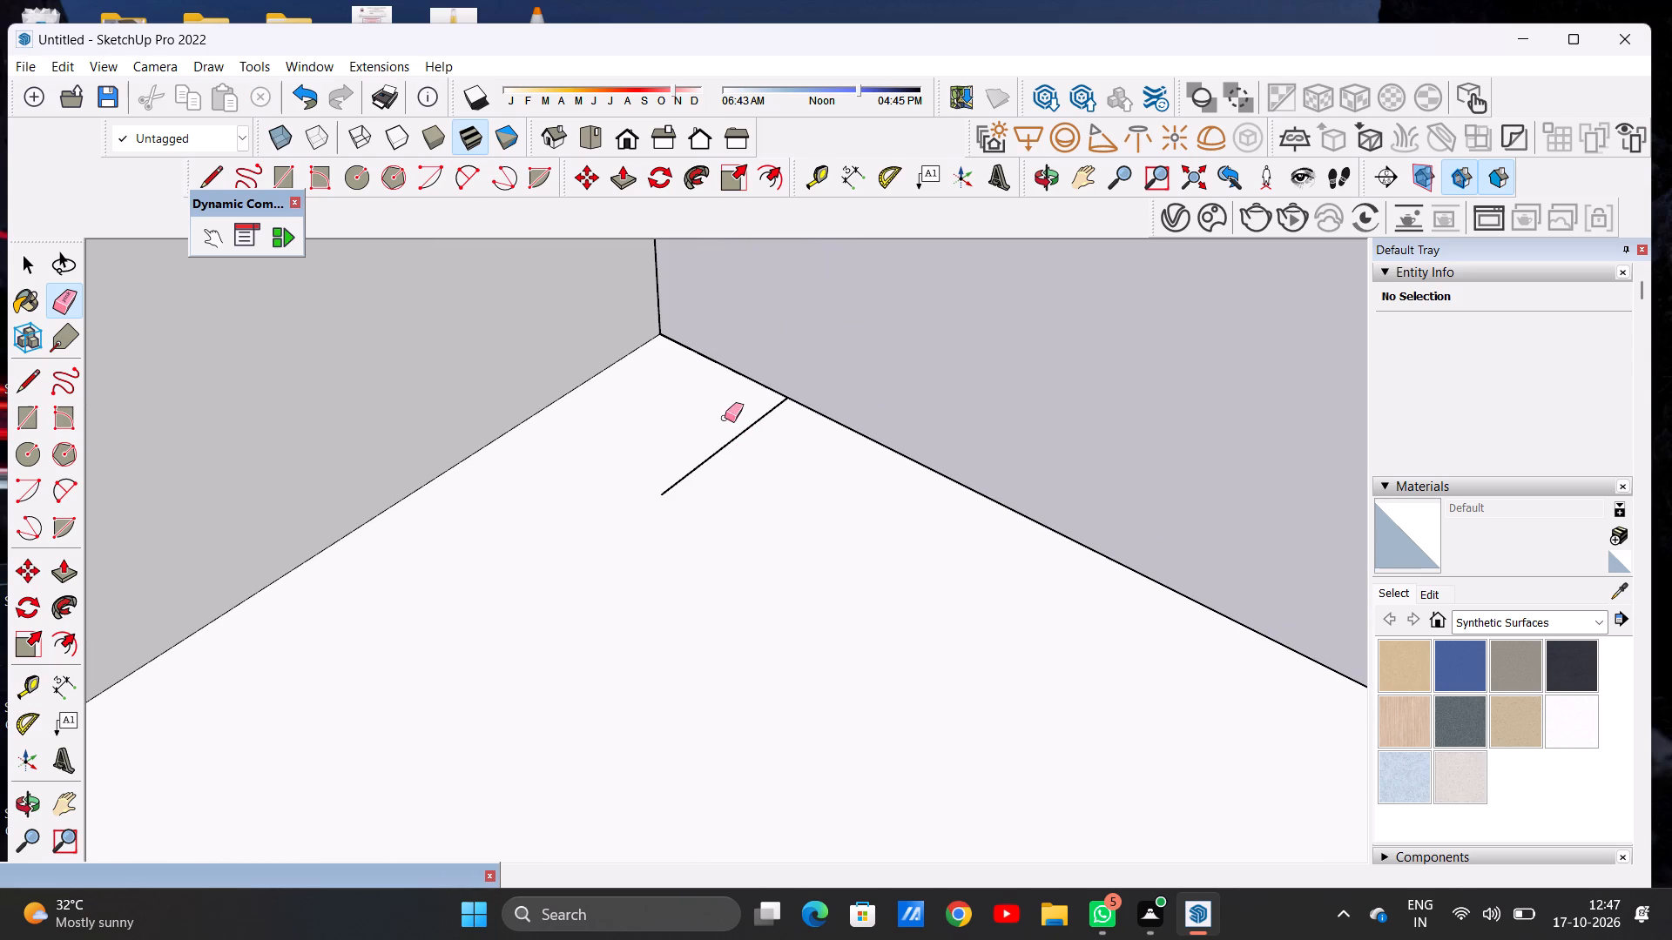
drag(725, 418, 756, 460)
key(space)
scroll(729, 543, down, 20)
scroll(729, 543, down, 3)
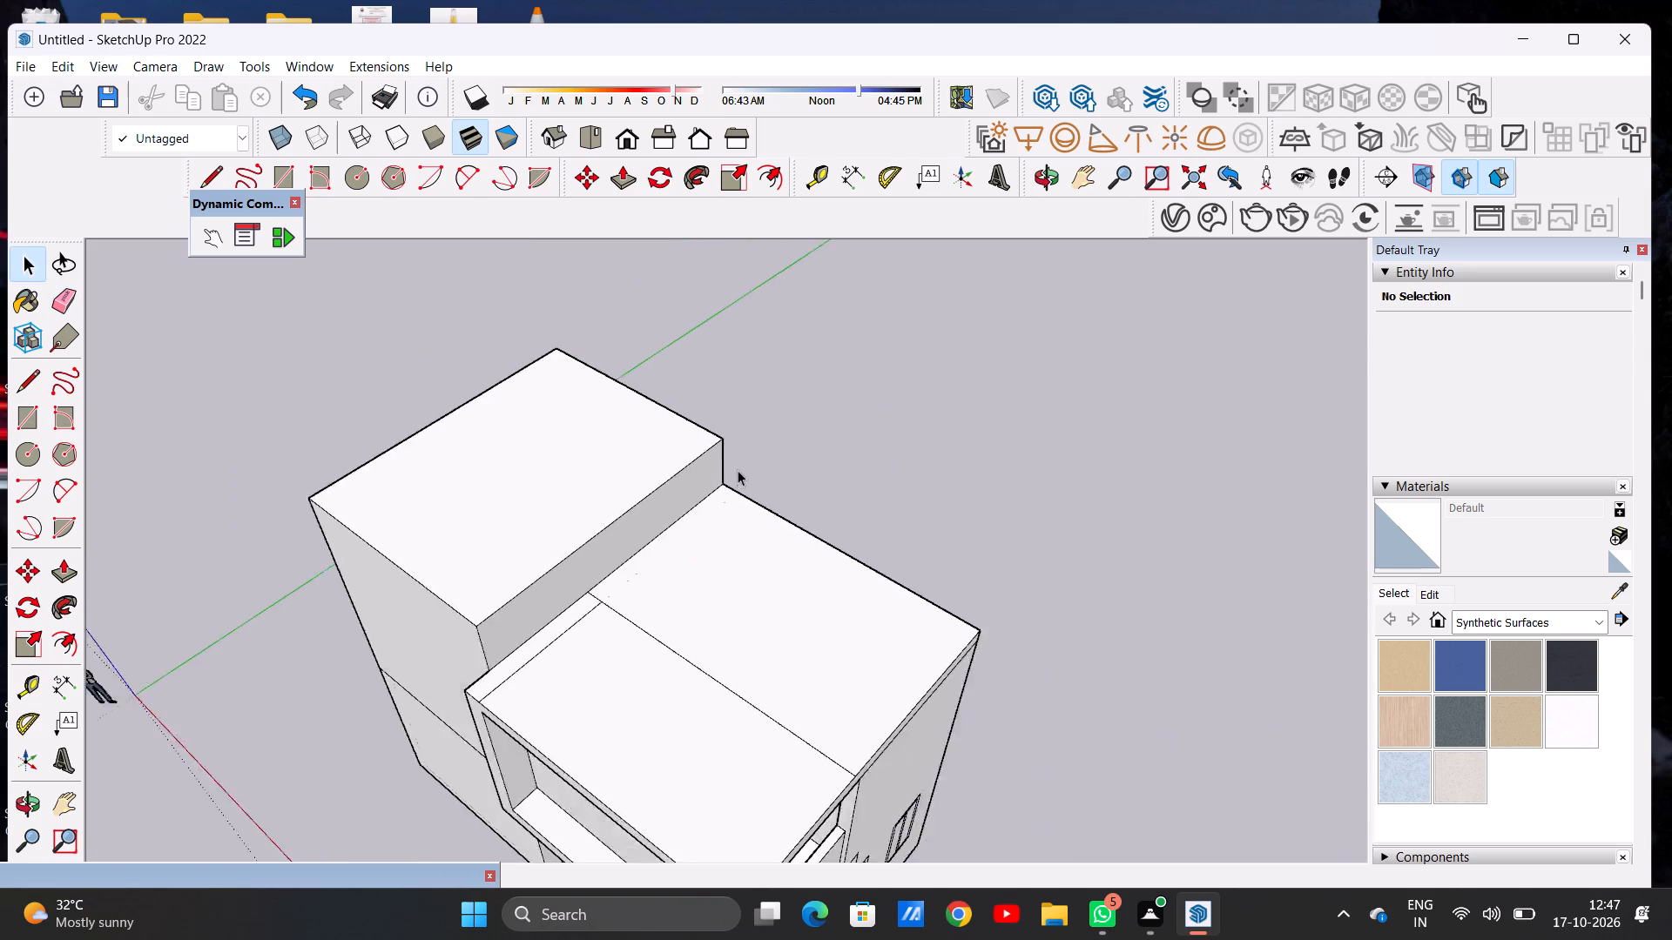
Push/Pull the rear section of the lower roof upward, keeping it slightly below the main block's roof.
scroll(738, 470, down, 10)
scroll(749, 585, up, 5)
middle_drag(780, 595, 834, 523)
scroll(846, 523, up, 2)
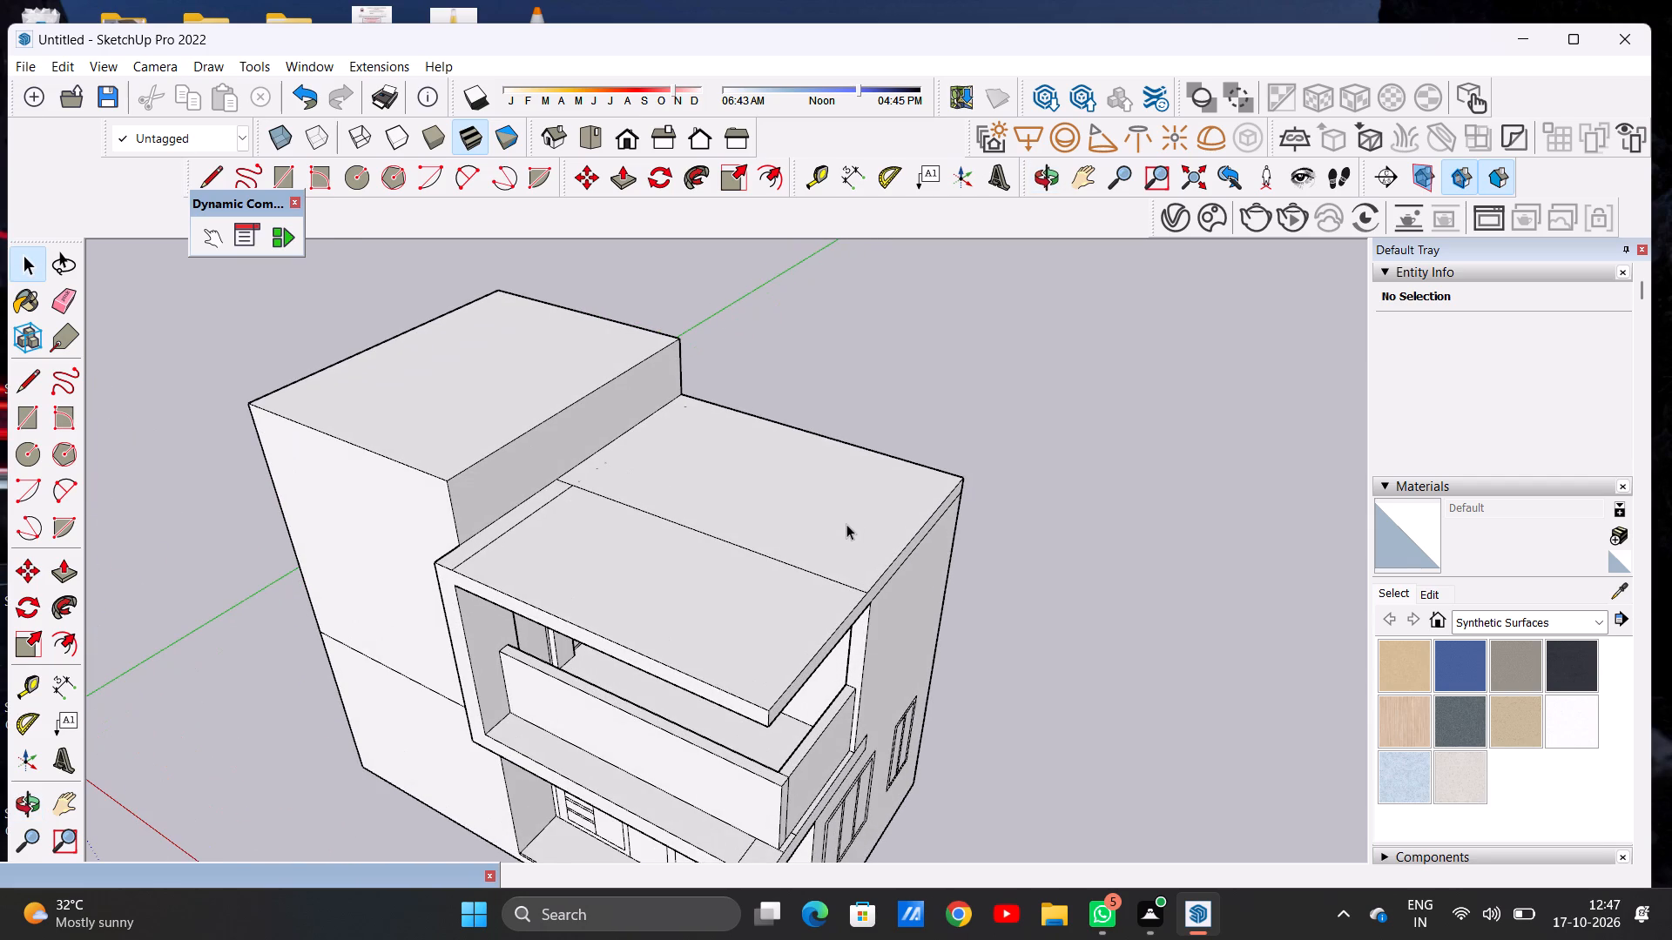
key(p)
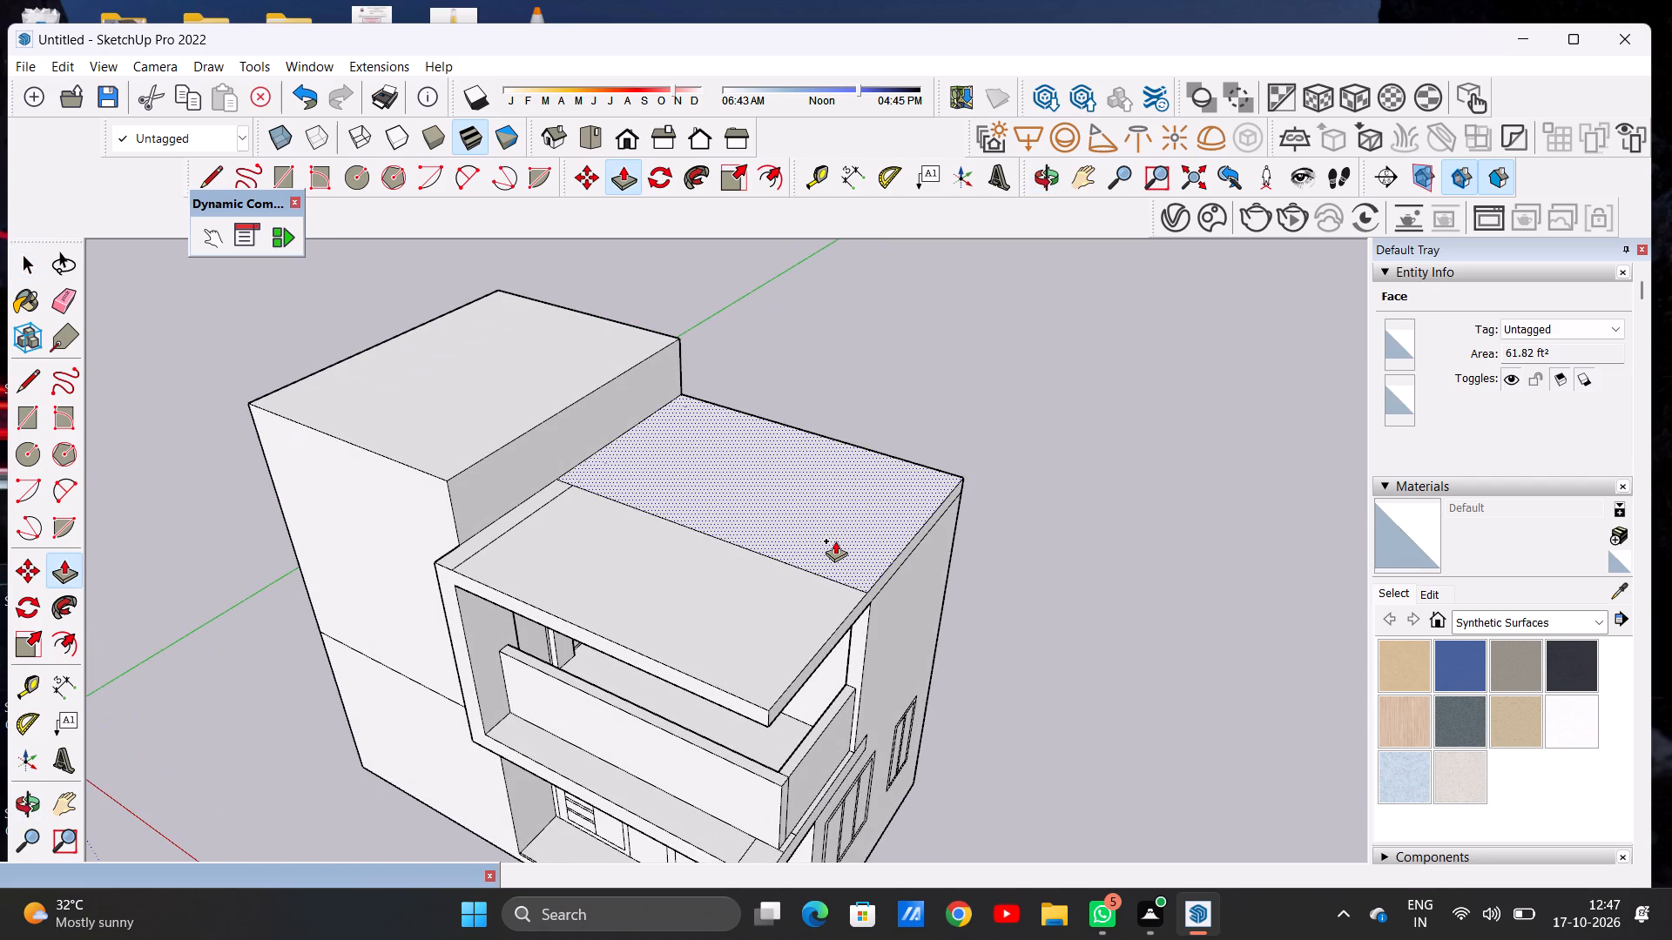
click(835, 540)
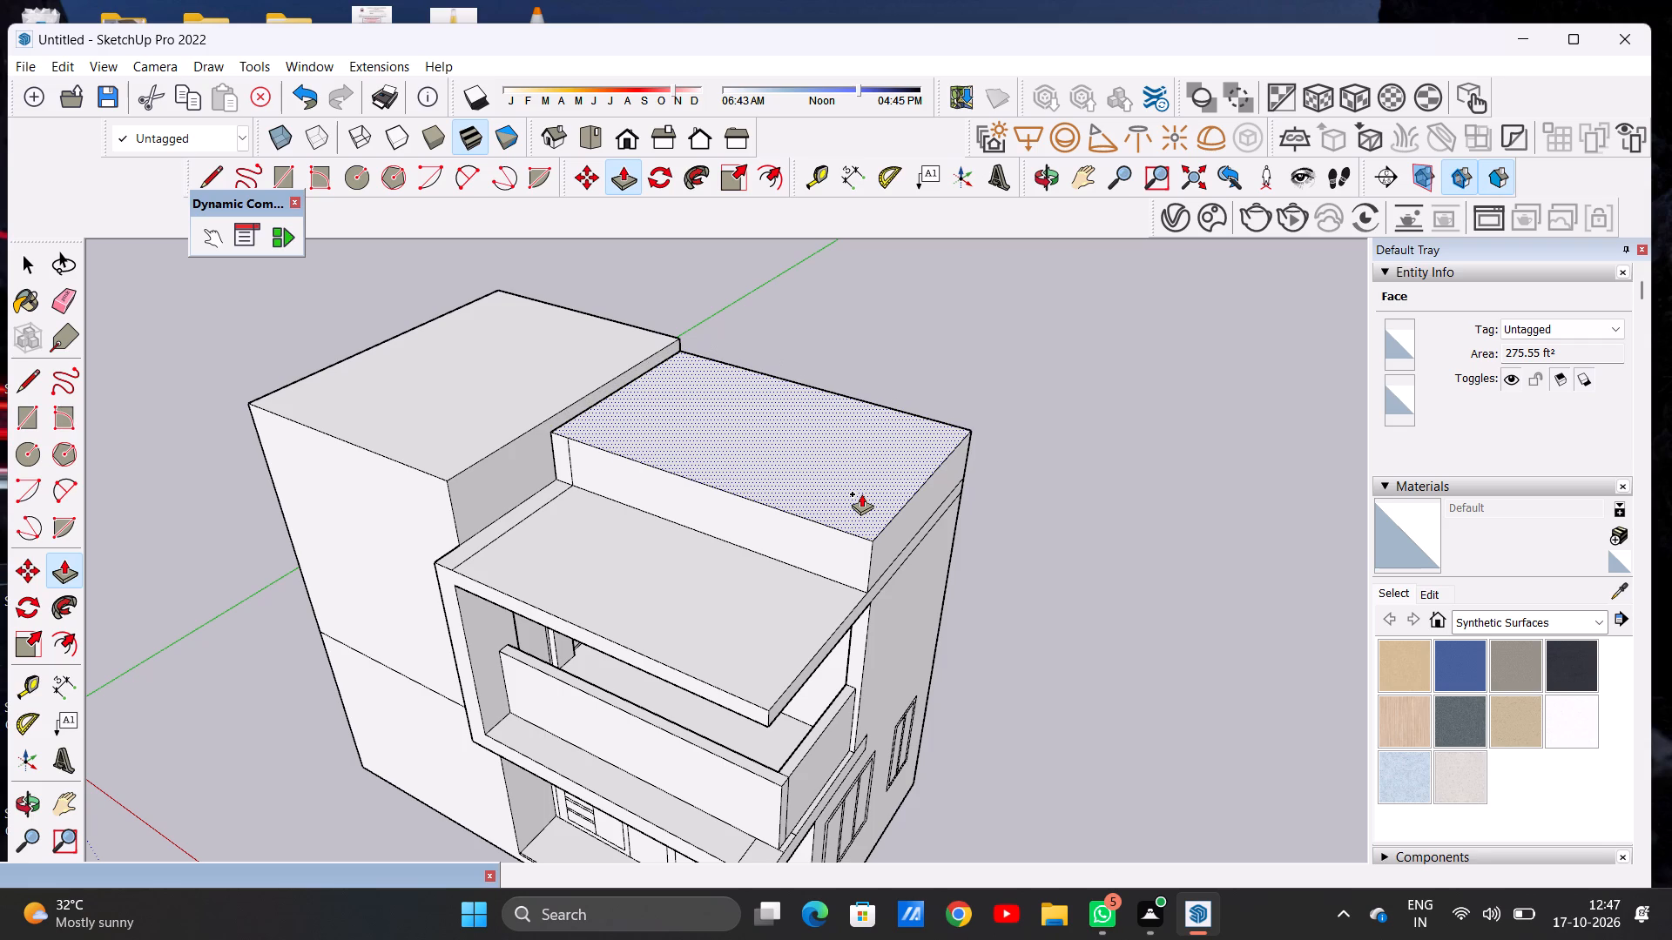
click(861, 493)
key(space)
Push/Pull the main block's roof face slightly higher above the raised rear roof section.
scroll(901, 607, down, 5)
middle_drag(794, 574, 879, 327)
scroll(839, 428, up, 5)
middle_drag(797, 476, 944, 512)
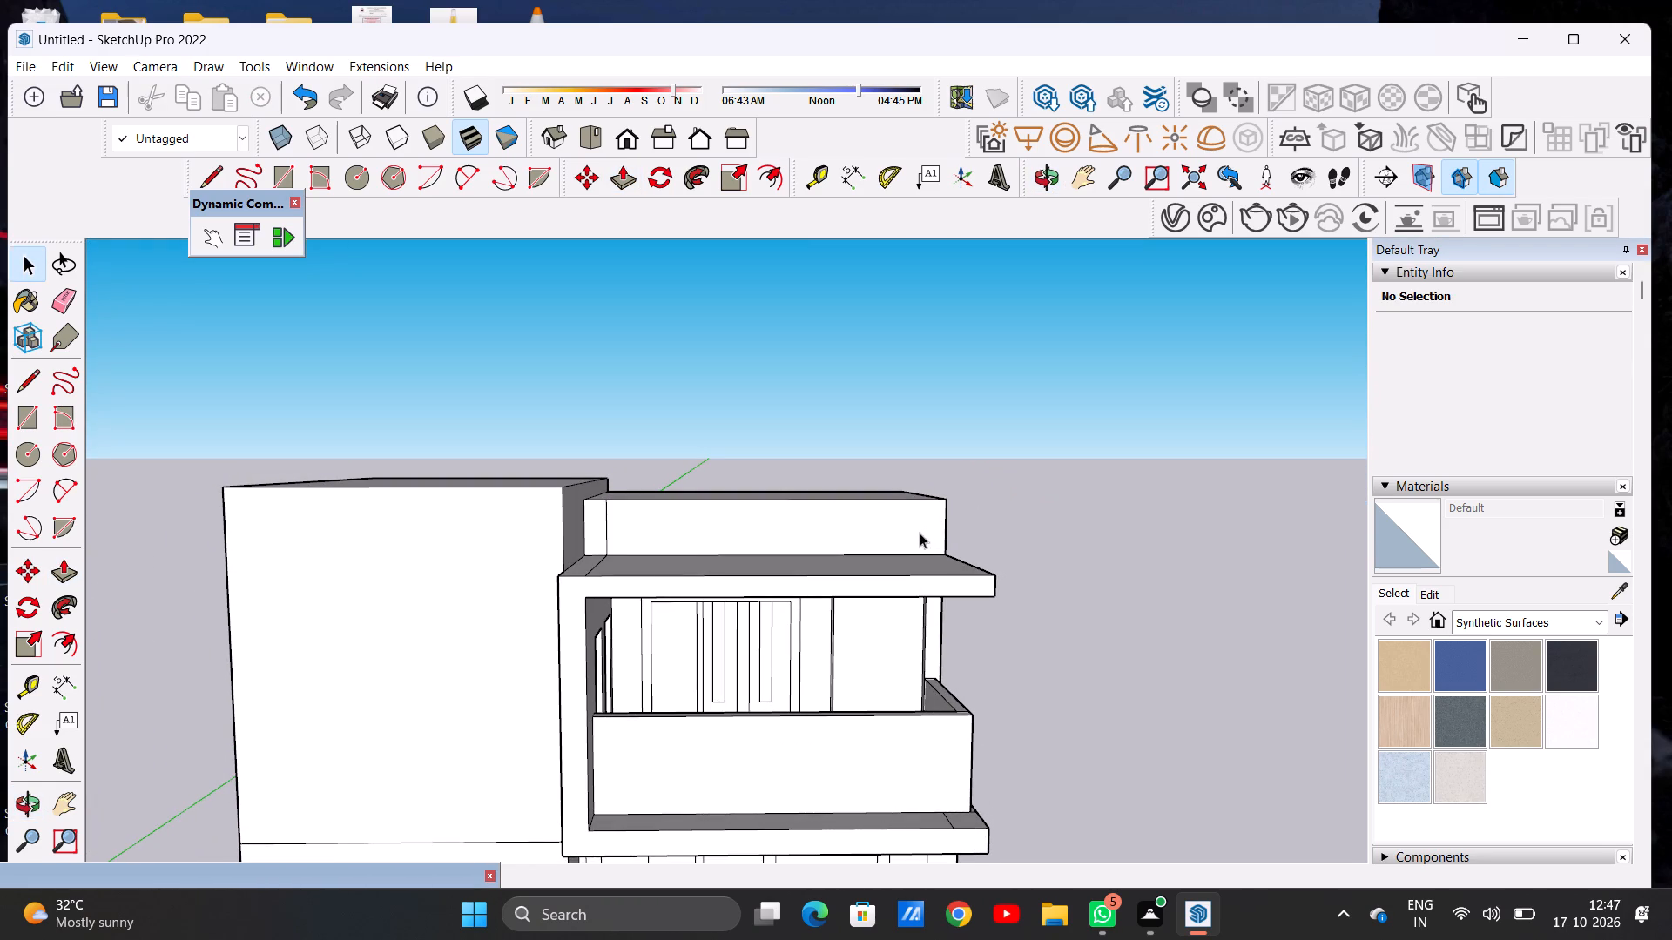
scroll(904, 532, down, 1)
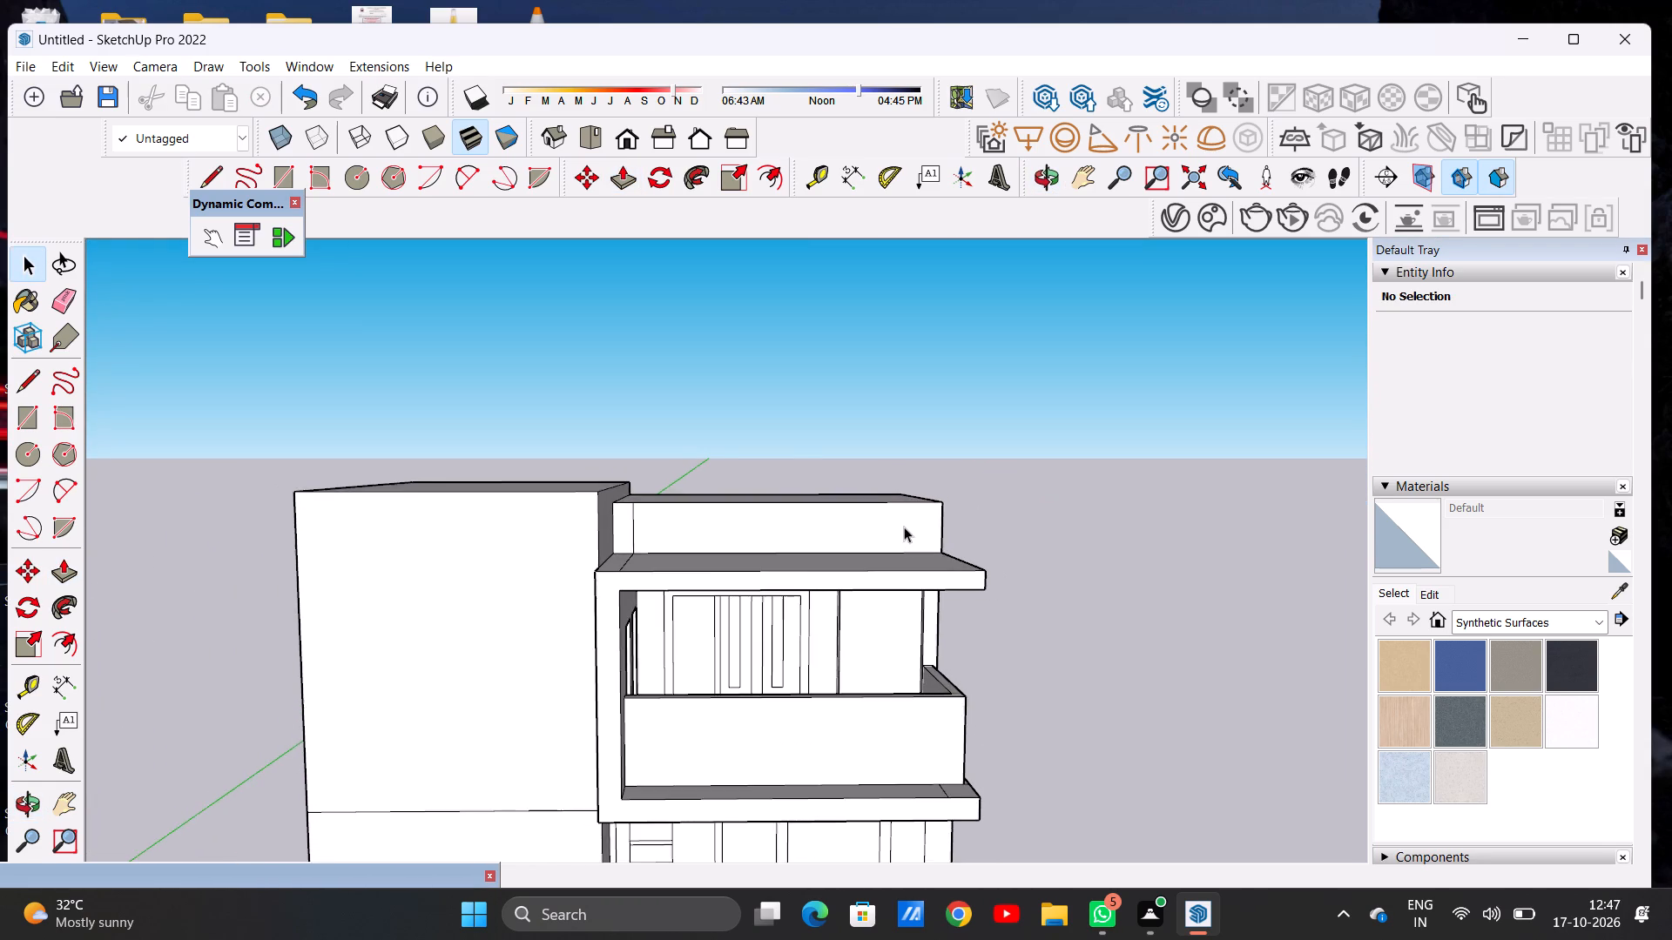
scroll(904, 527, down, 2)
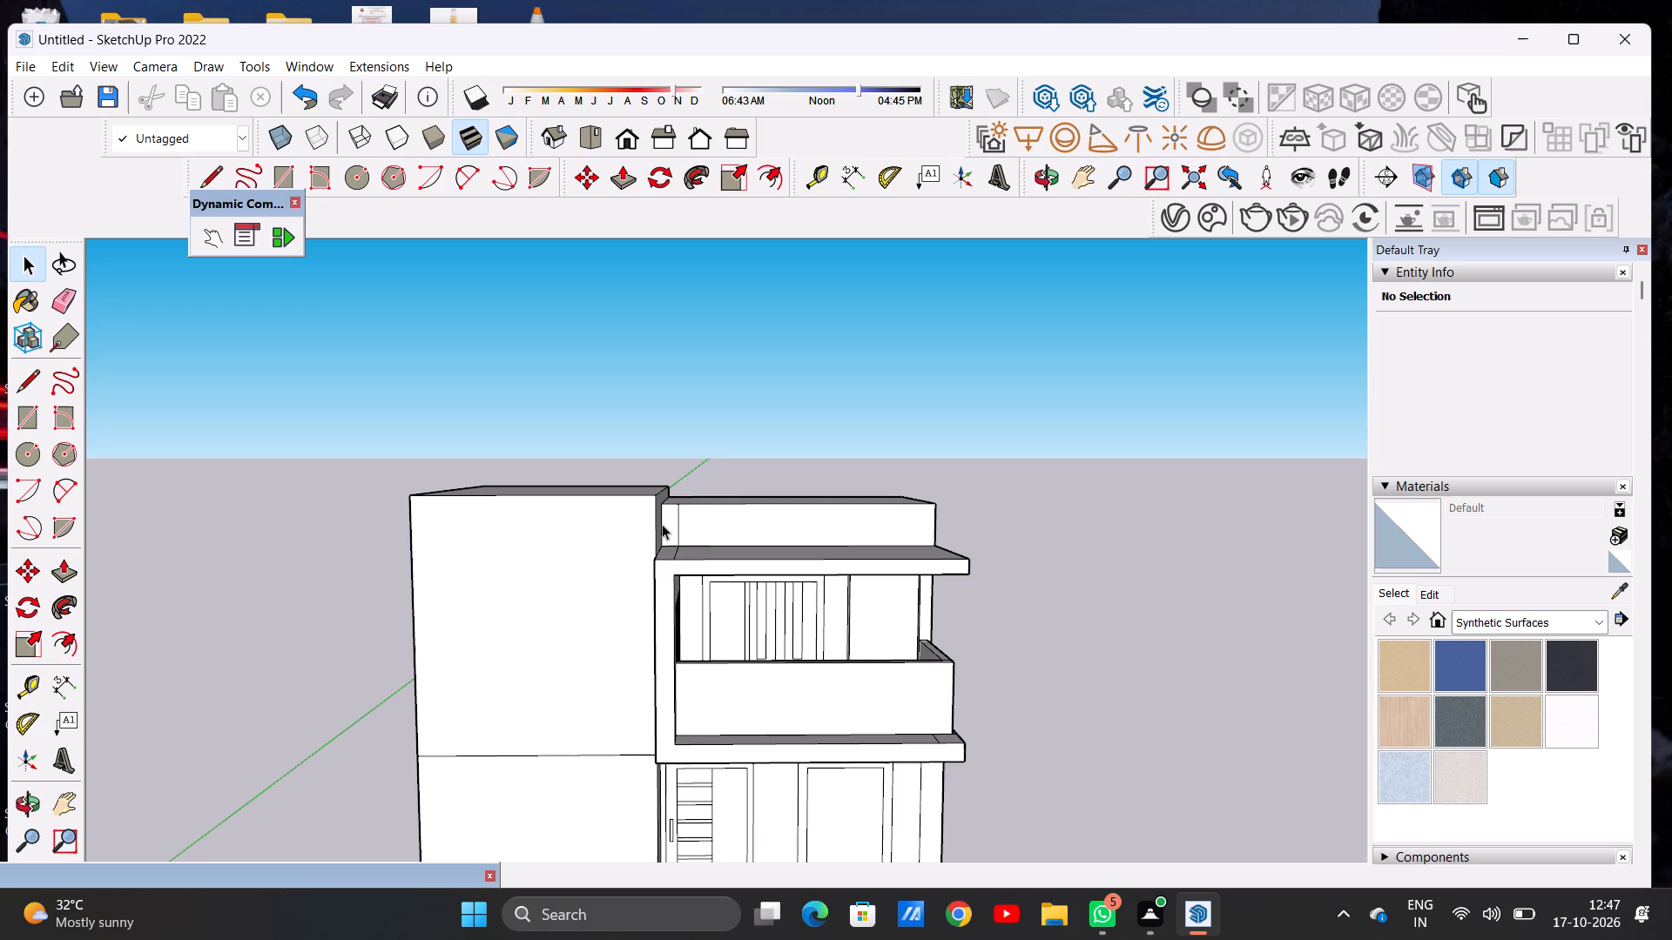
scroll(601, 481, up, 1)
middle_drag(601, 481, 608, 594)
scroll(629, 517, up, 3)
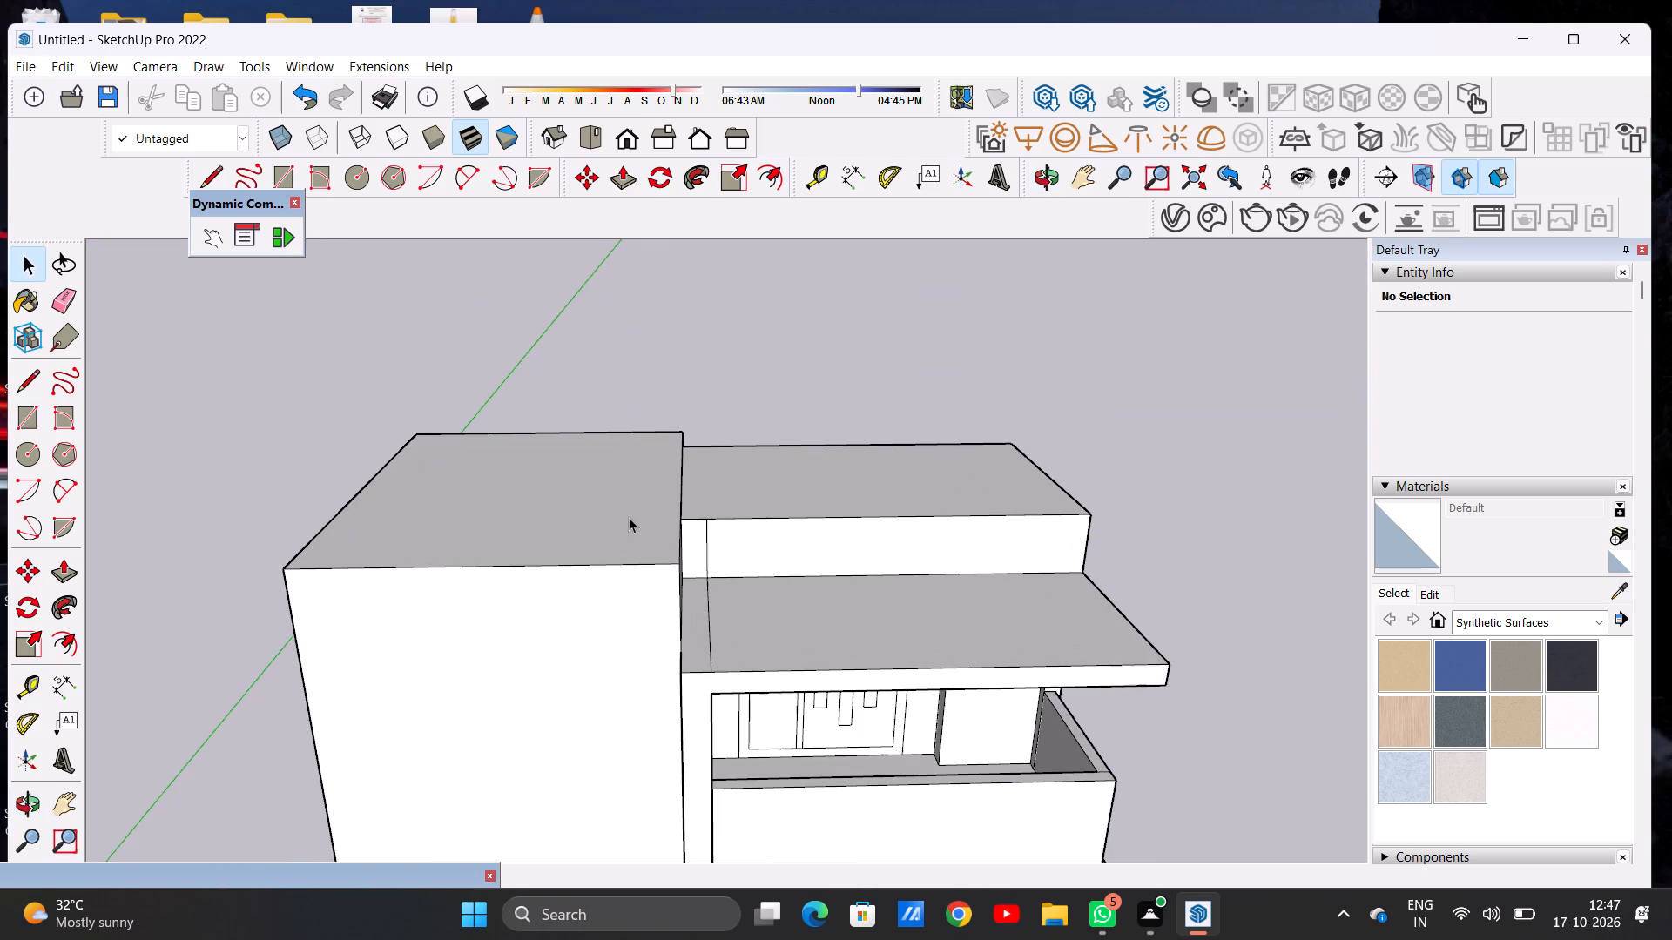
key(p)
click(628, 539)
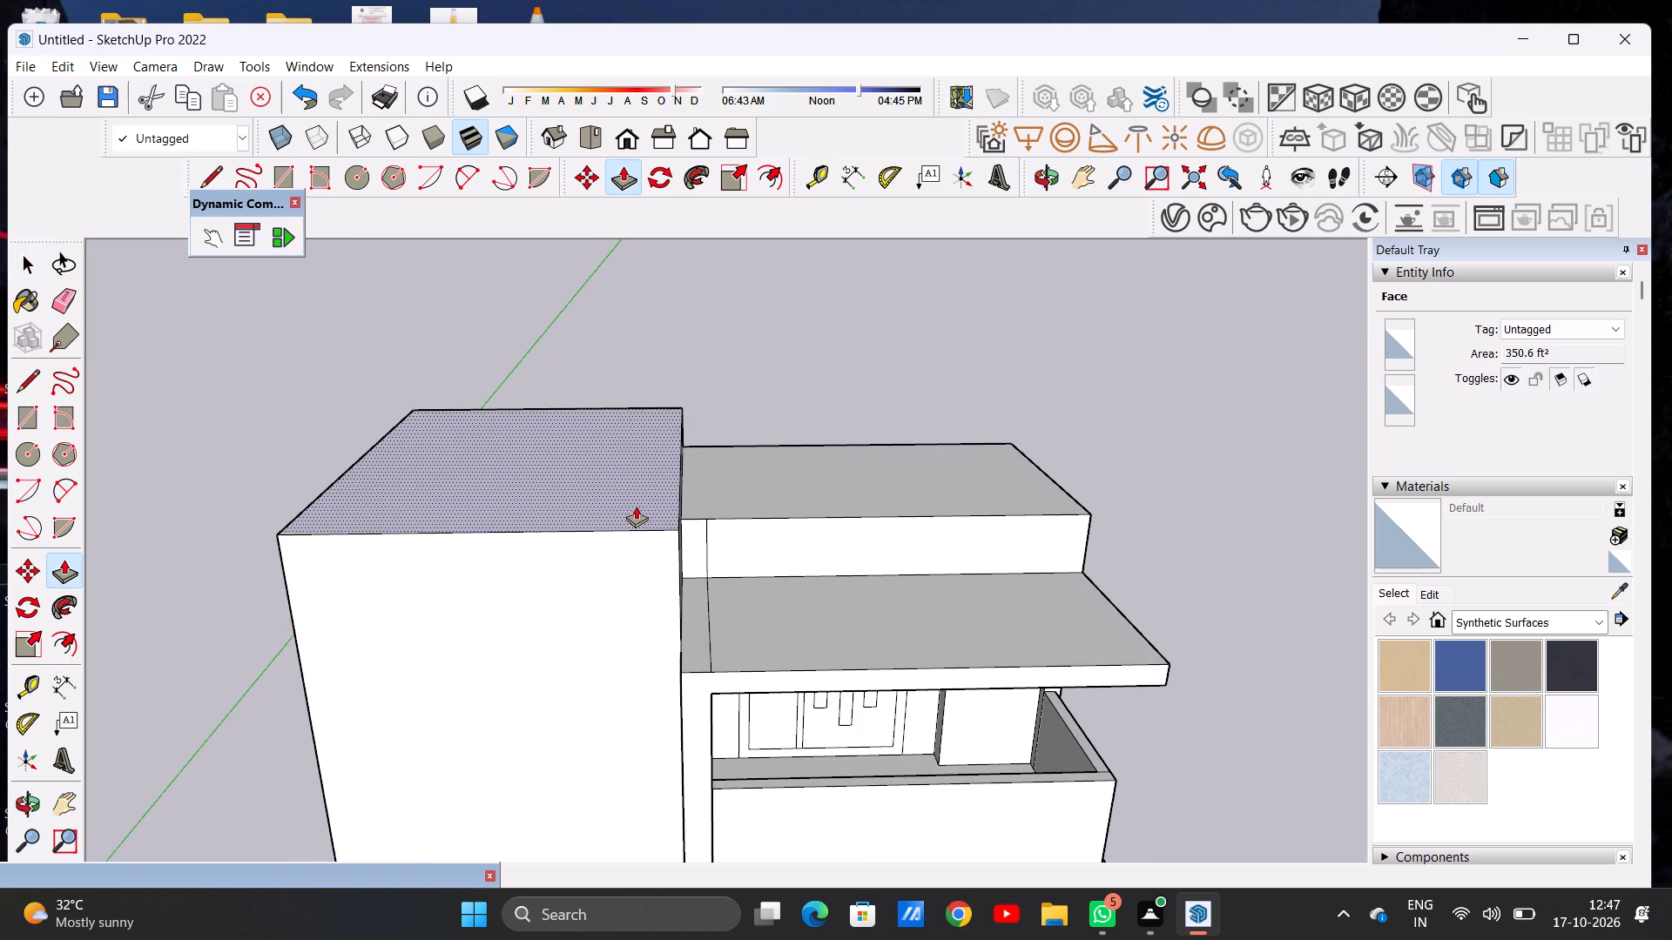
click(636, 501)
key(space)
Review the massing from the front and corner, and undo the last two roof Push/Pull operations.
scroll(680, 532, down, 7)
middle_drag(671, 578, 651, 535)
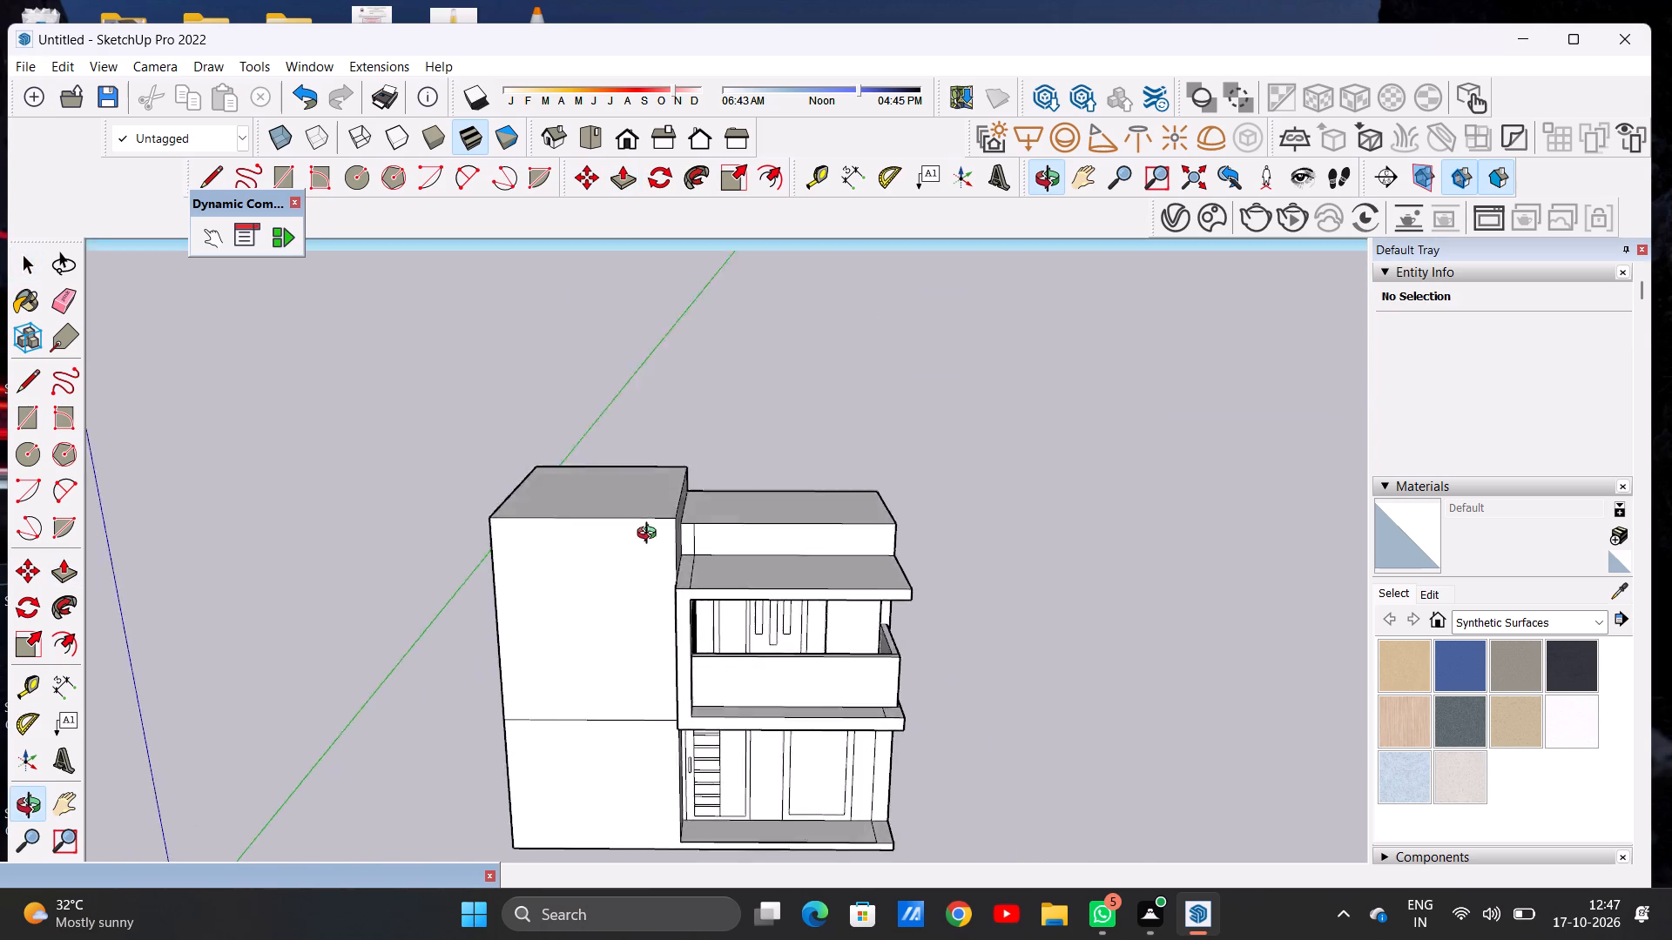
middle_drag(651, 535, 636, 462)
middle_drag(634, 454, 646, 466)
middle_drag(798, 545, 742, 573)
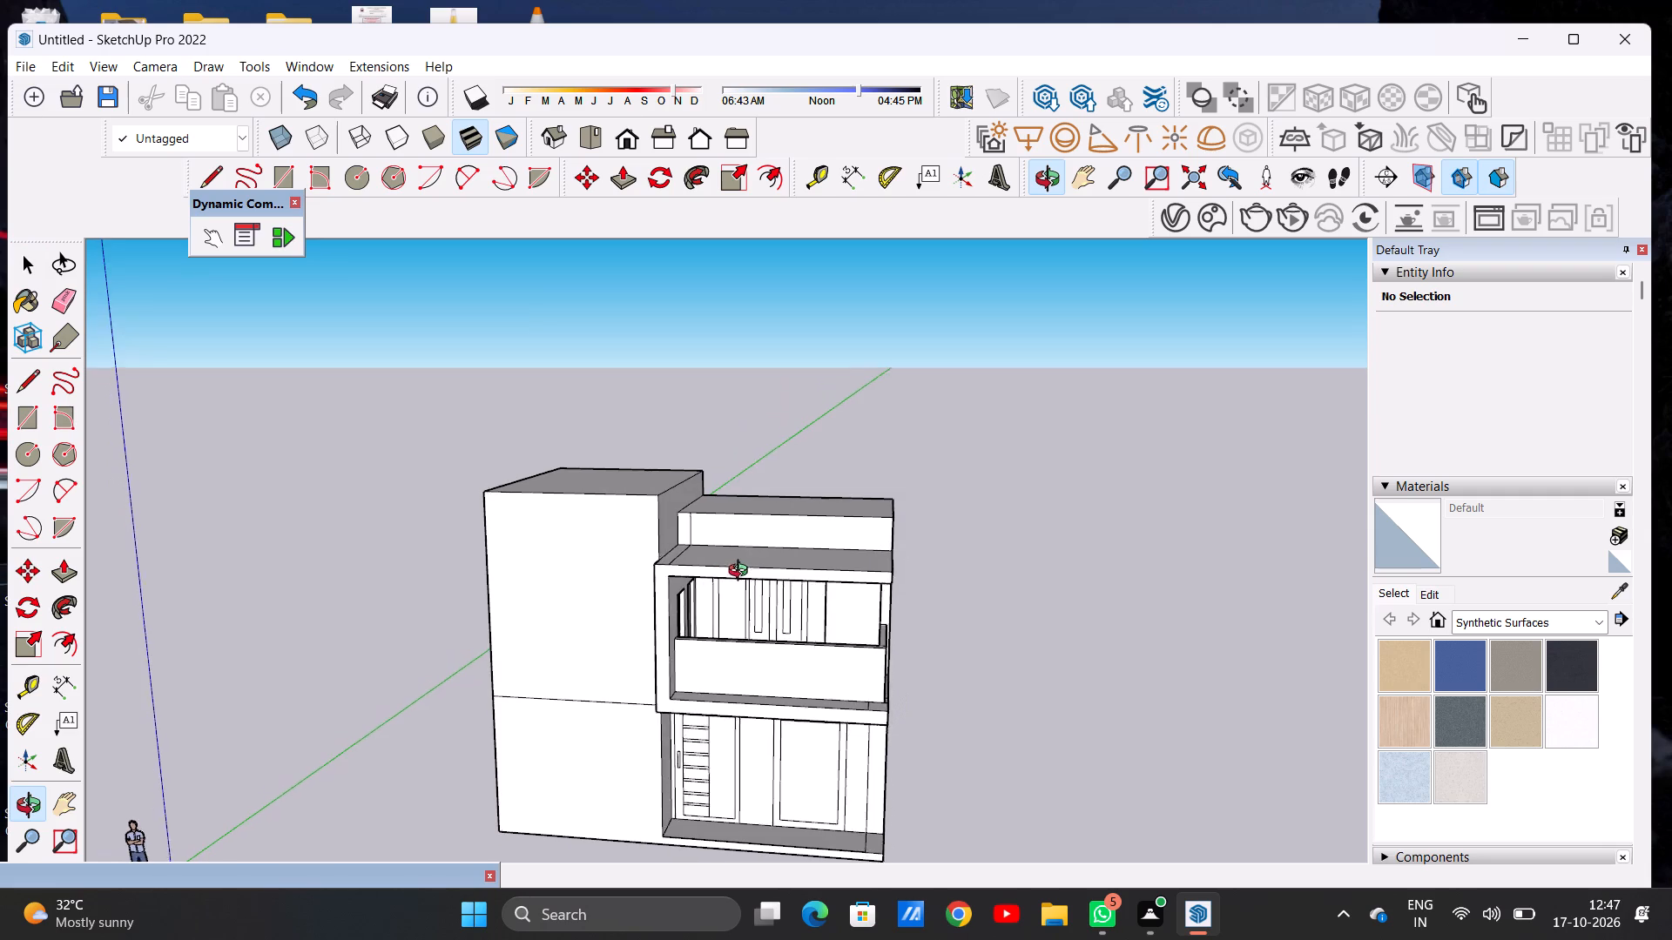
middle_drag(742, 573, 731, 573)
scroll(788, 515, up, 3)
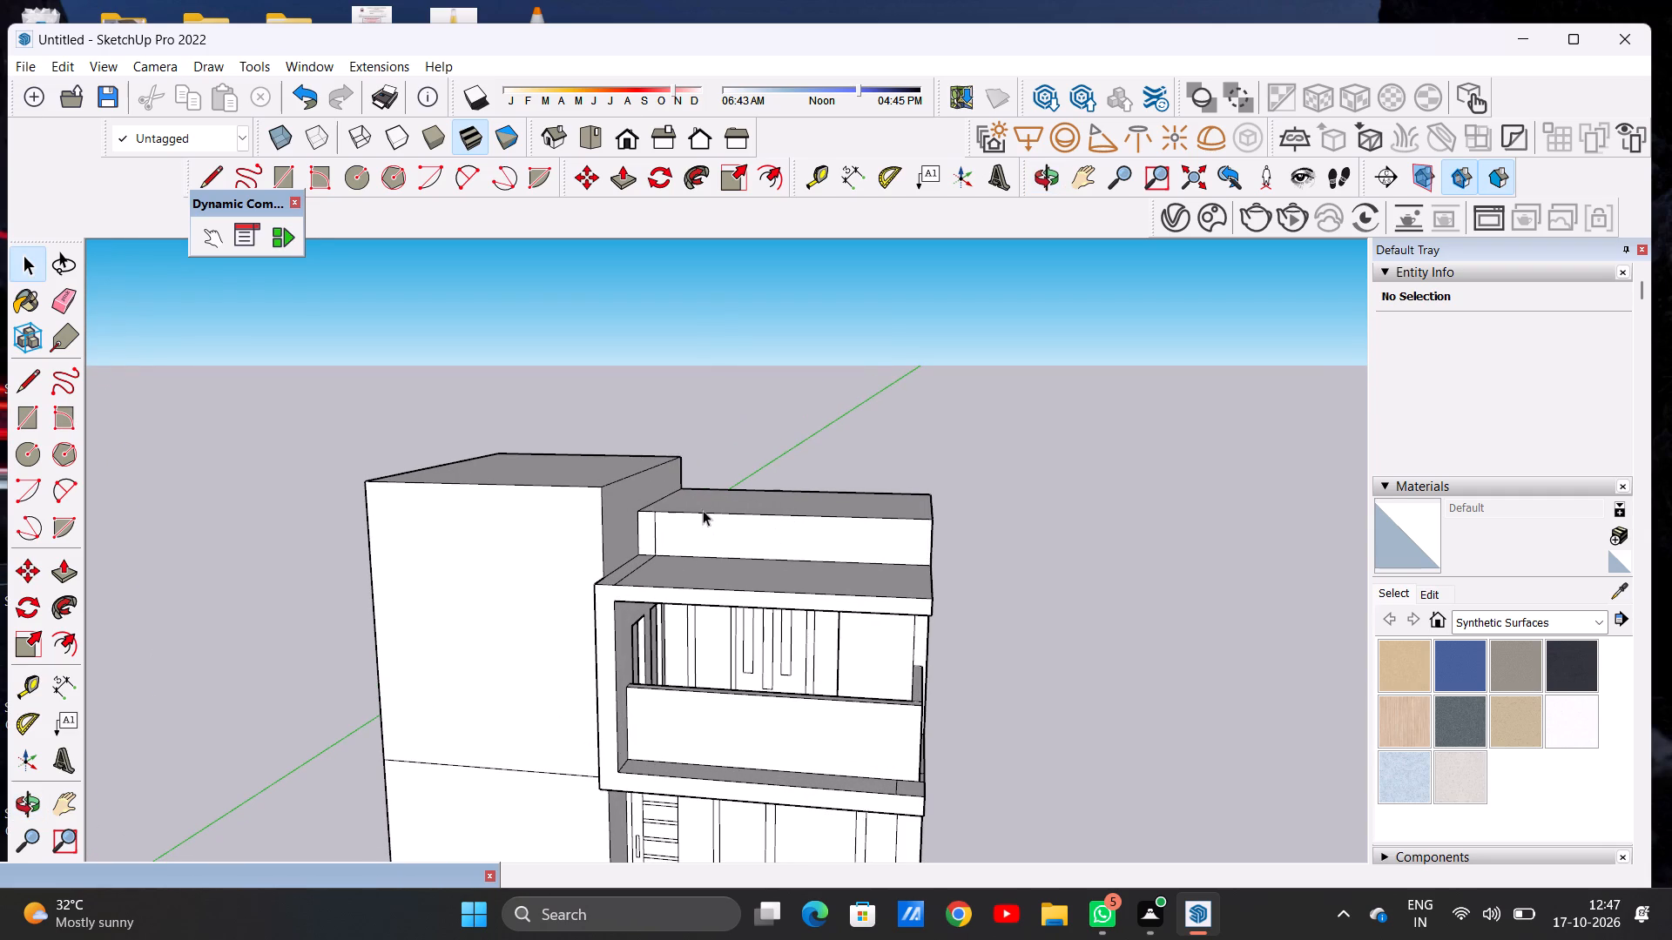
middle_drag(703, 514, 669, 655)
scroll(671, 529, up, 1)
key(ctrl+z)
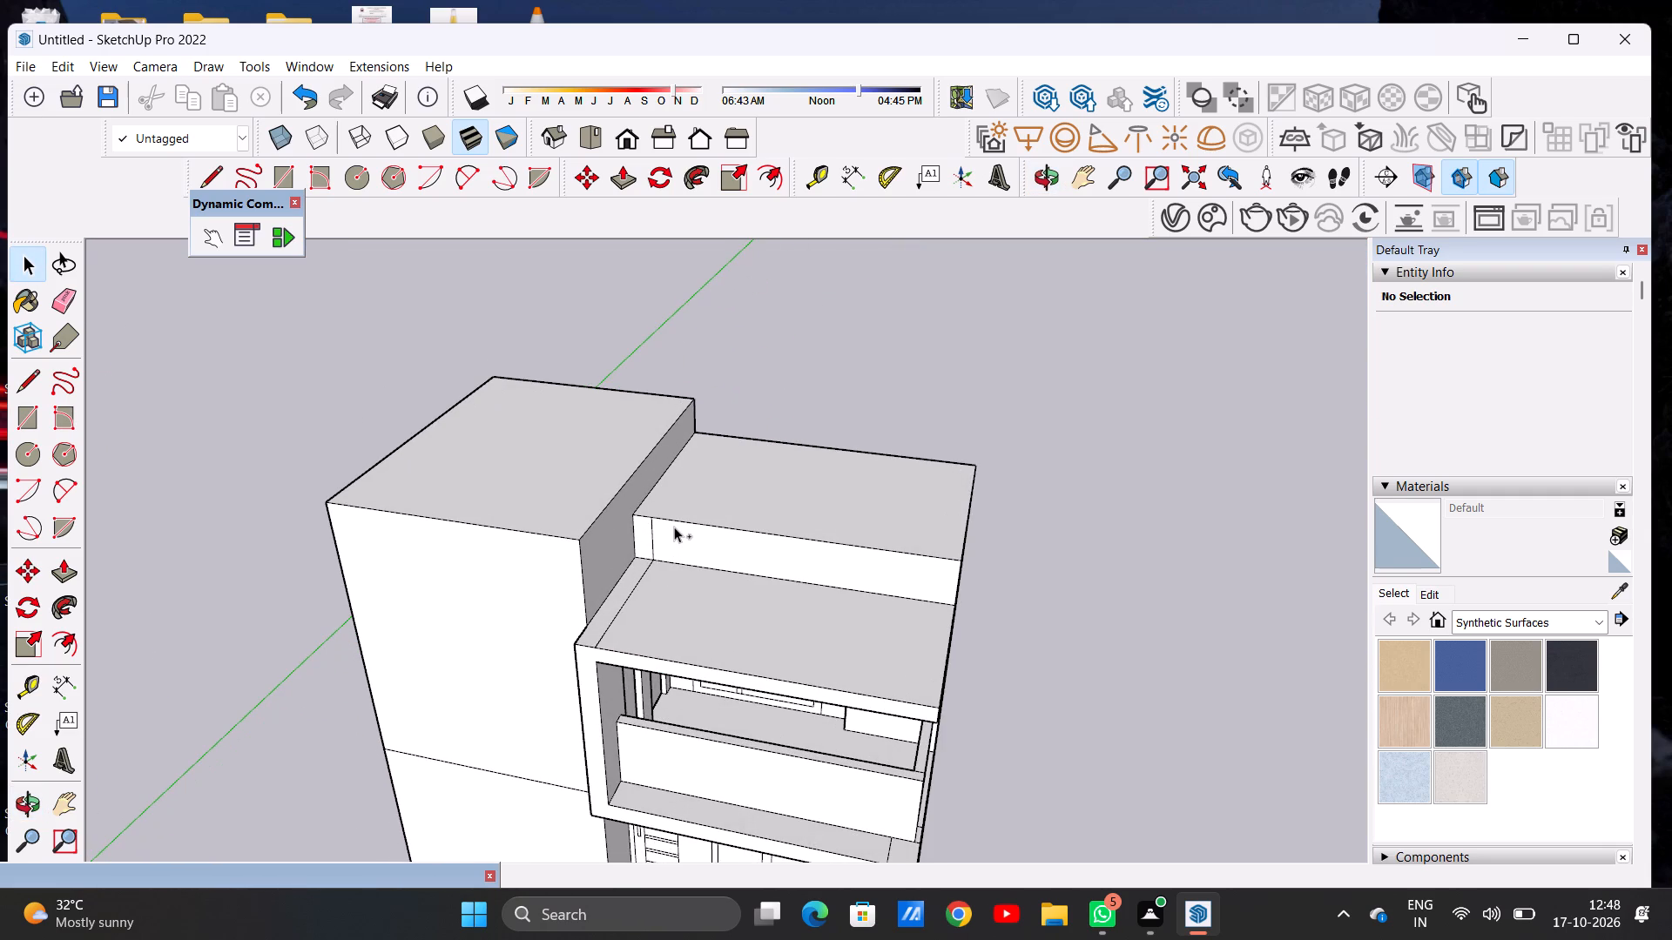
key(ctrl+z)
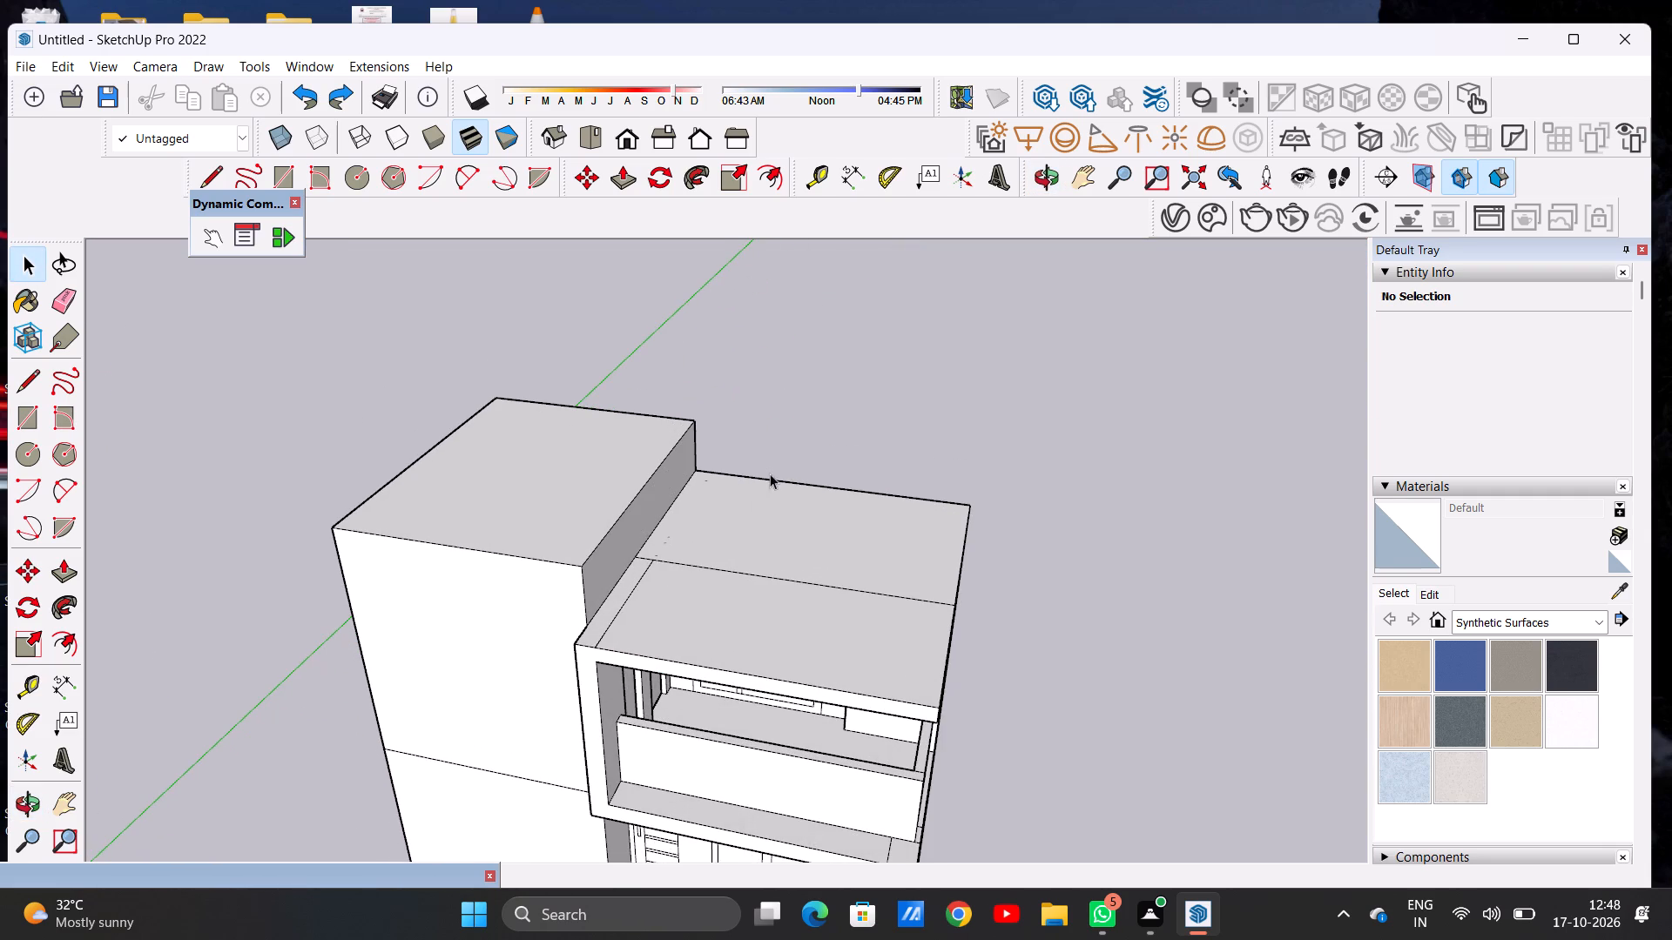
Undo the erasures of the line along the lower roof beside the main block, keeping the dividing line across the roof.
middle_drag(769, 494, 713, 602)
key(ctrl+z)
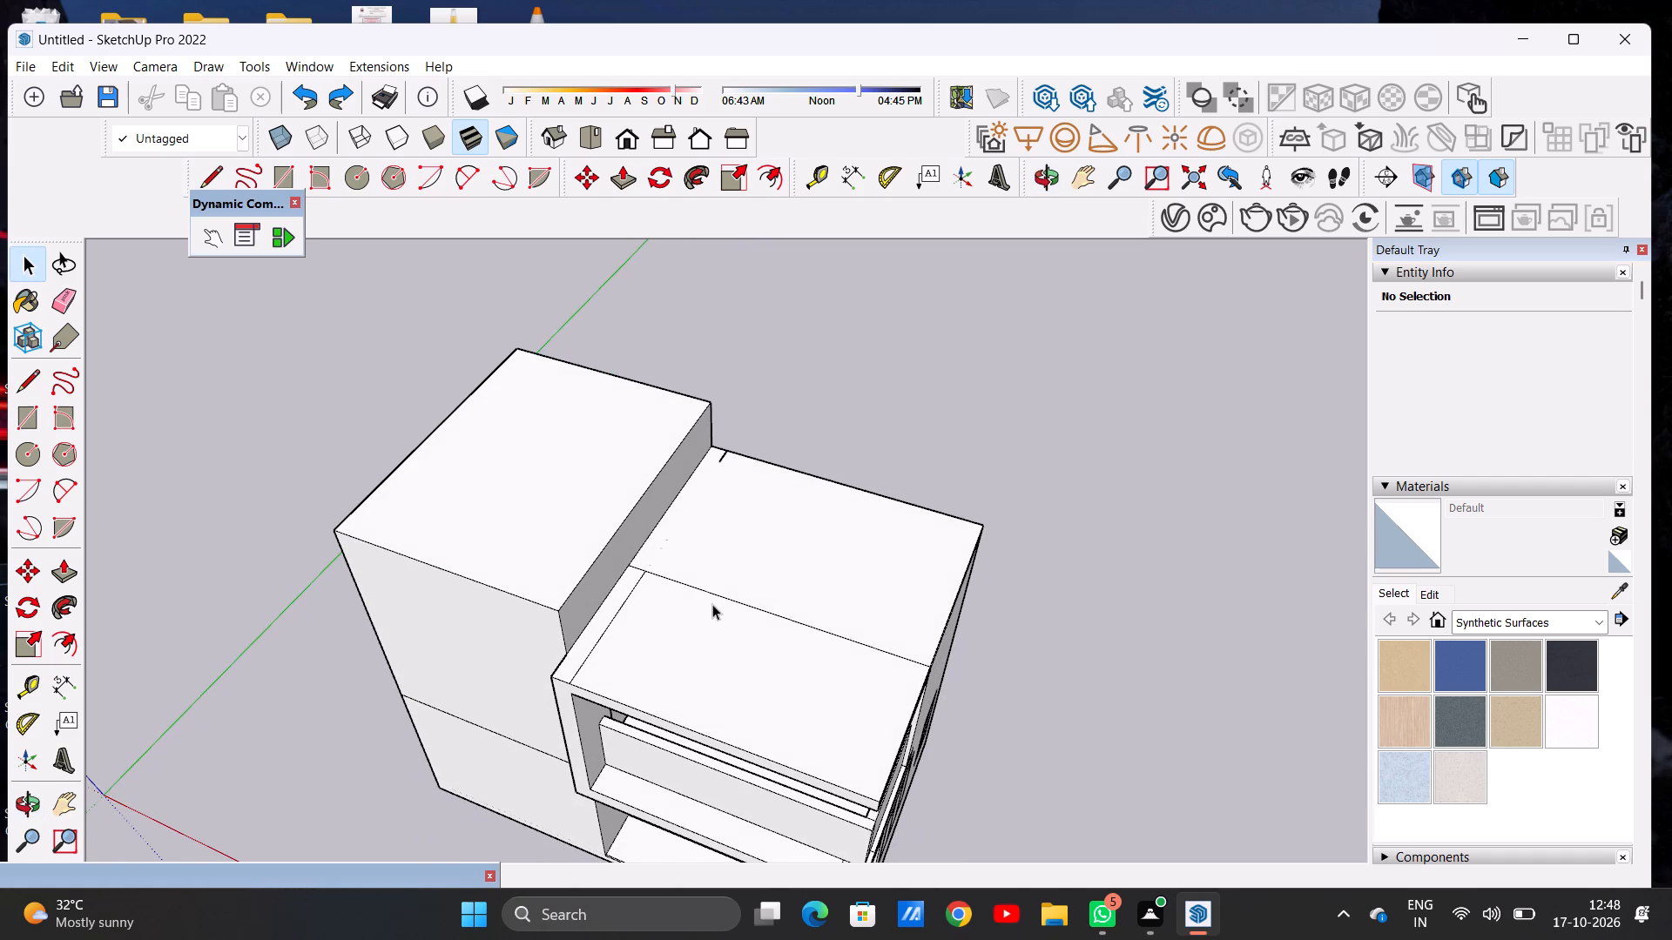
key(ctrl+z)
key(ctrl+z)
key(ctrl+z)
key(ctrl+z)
Push/Pull the rear section of the lower roof upward, finishing slightly below the main block's roof.
key(p)
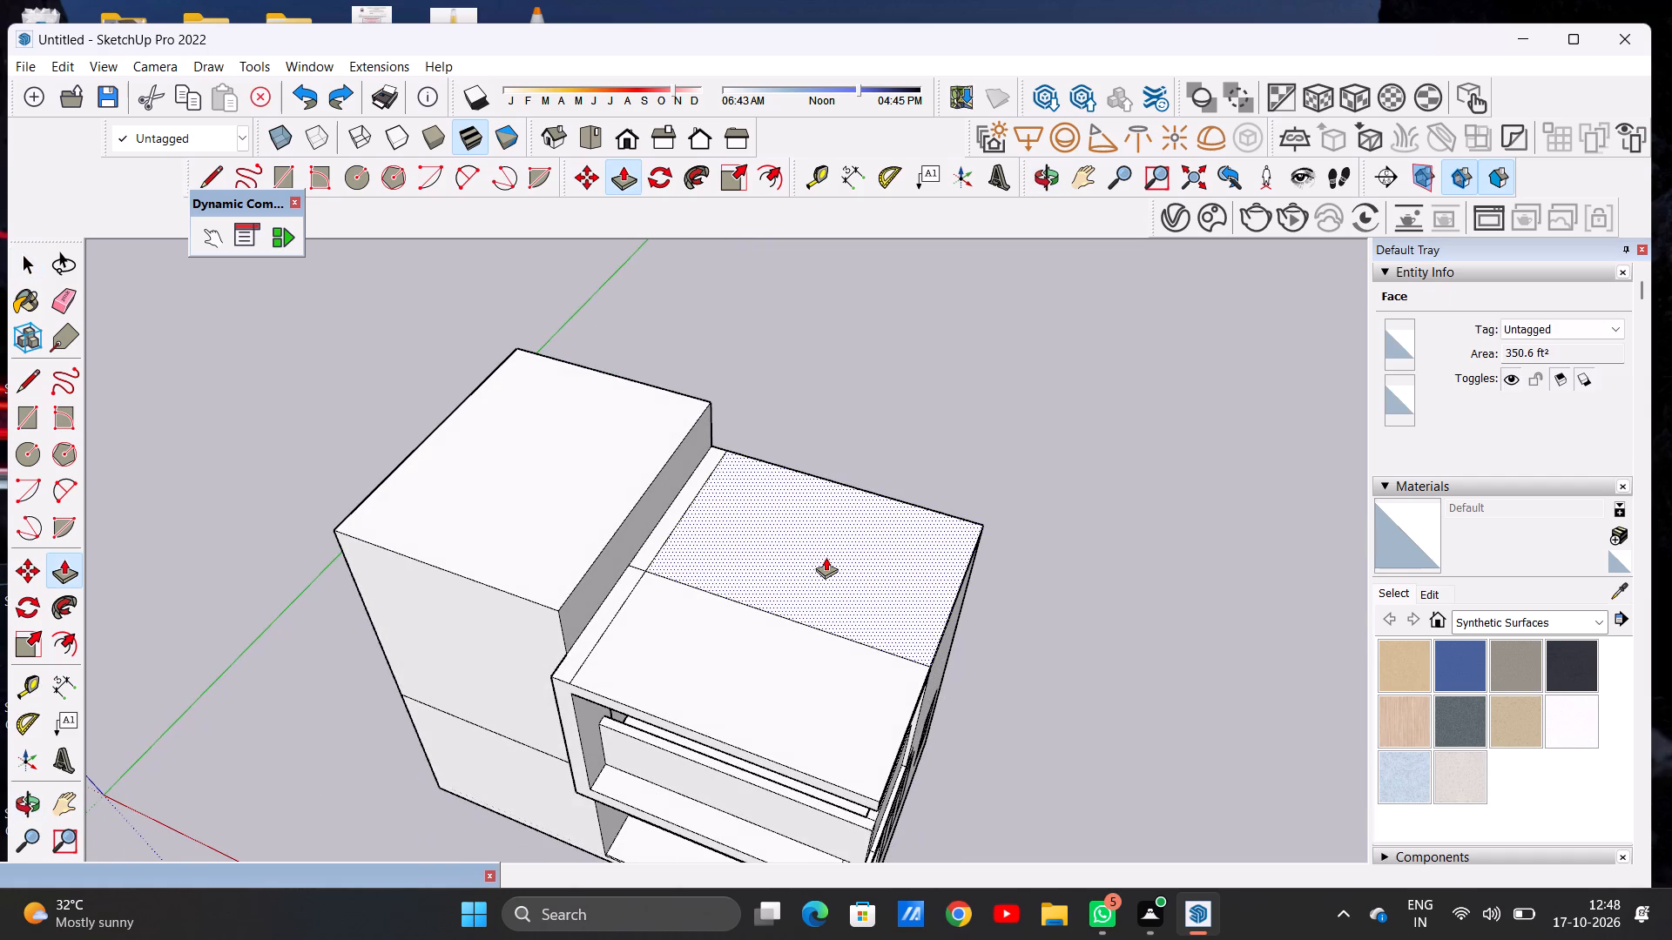
click(826, 557)
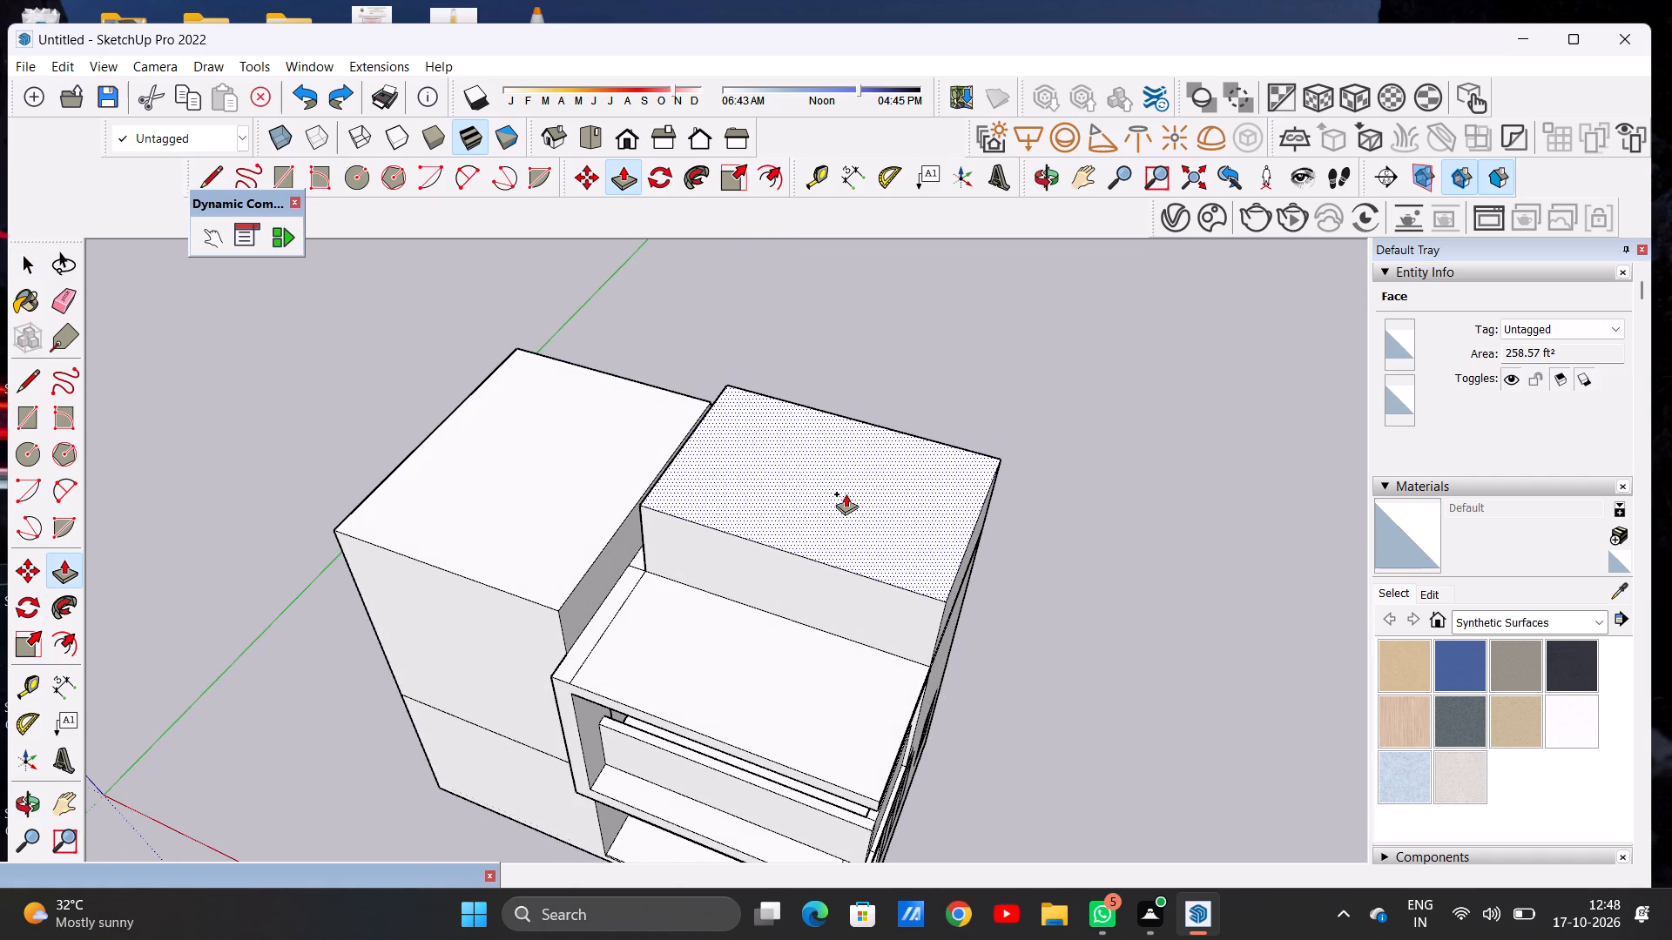
click(846, 493)
key(space)
scroll(815, 575, down, 5)
middle_drag(739, 626, 790, 510)
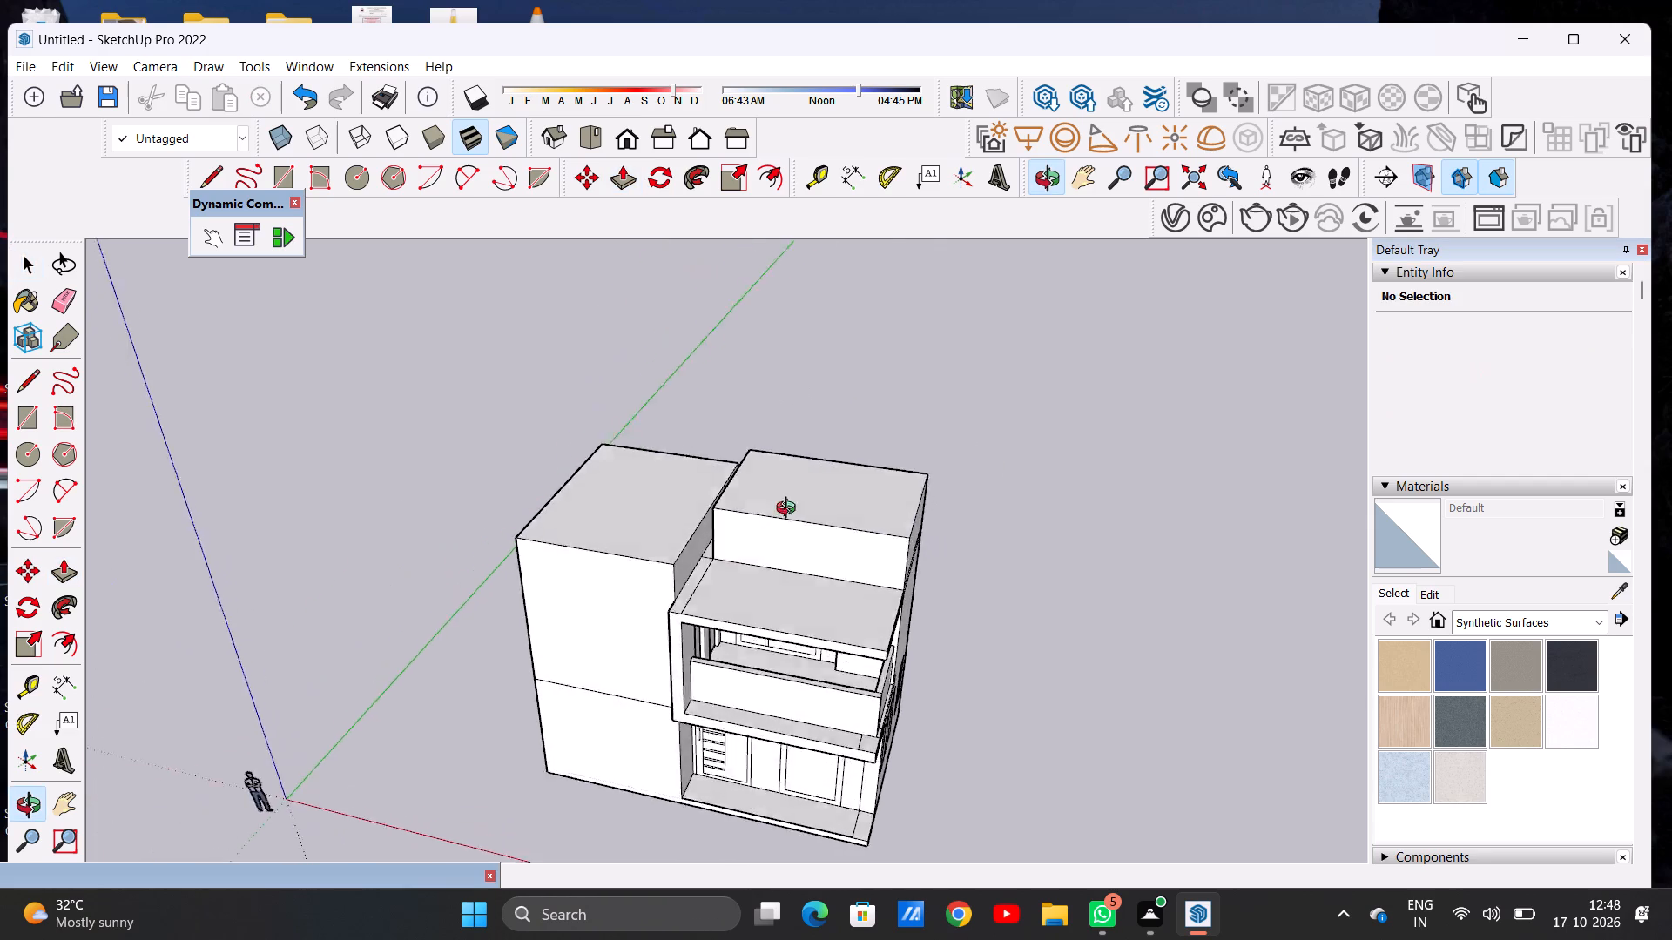
middle_drag(790, 510, 843, 357)
scroll(832, 446, up, 5)
middle_drag(832, 447, 723, 528)
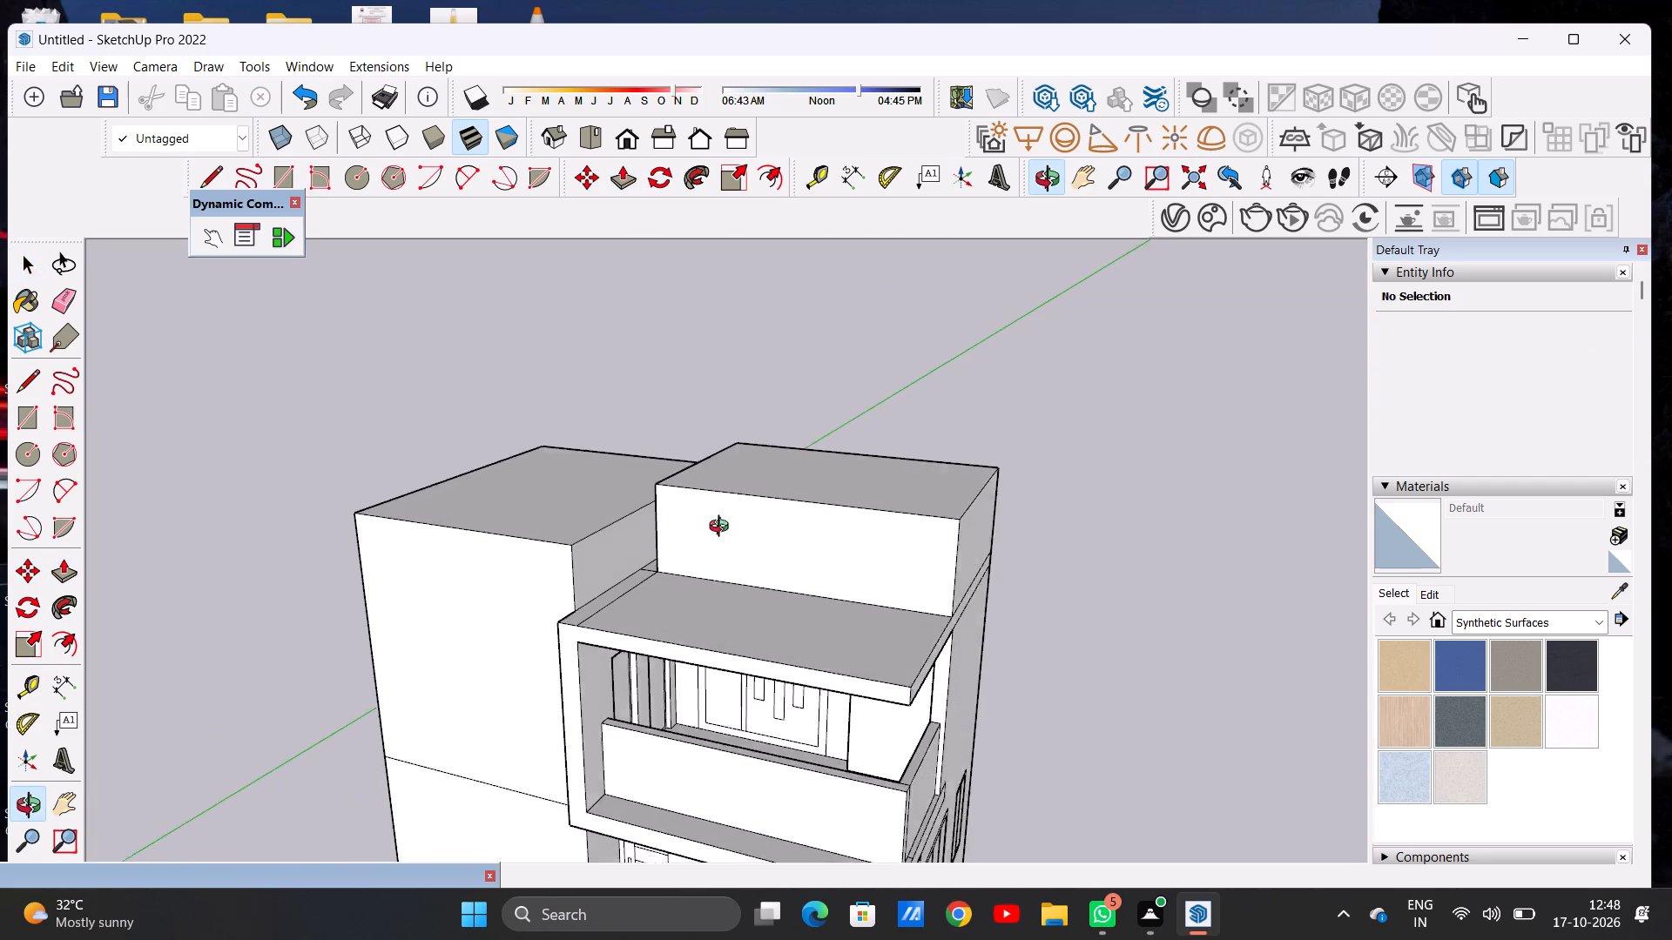
middle_drag(723, 528, 711, 541)
key(p)
click(860, 496)
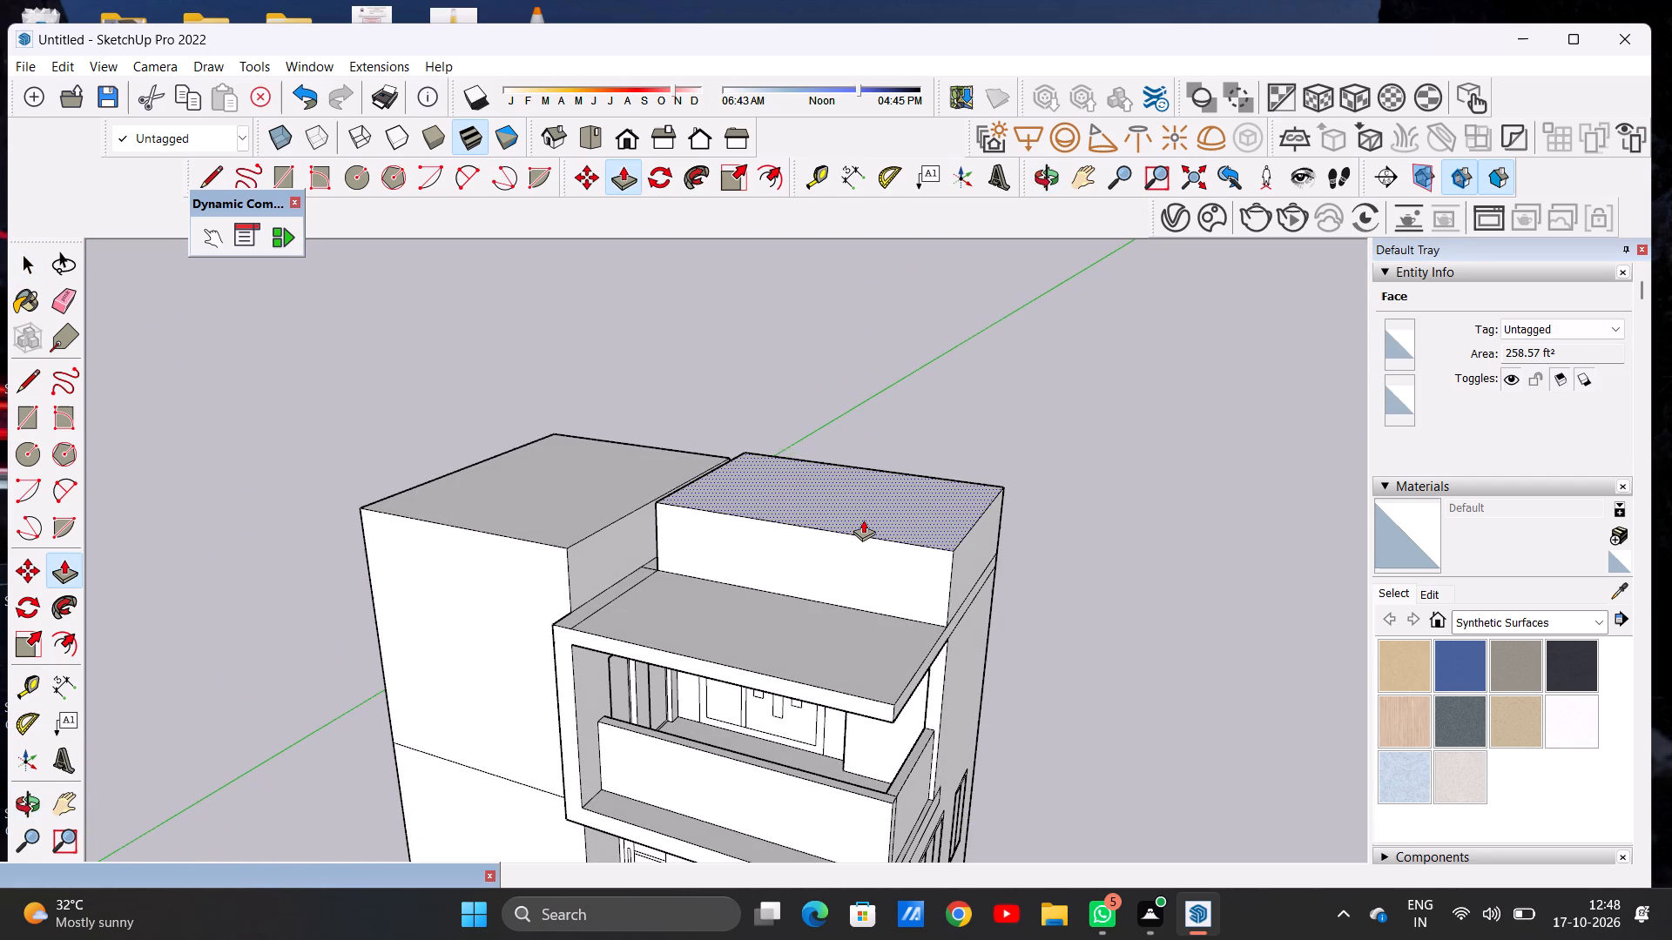
click(863, 521)
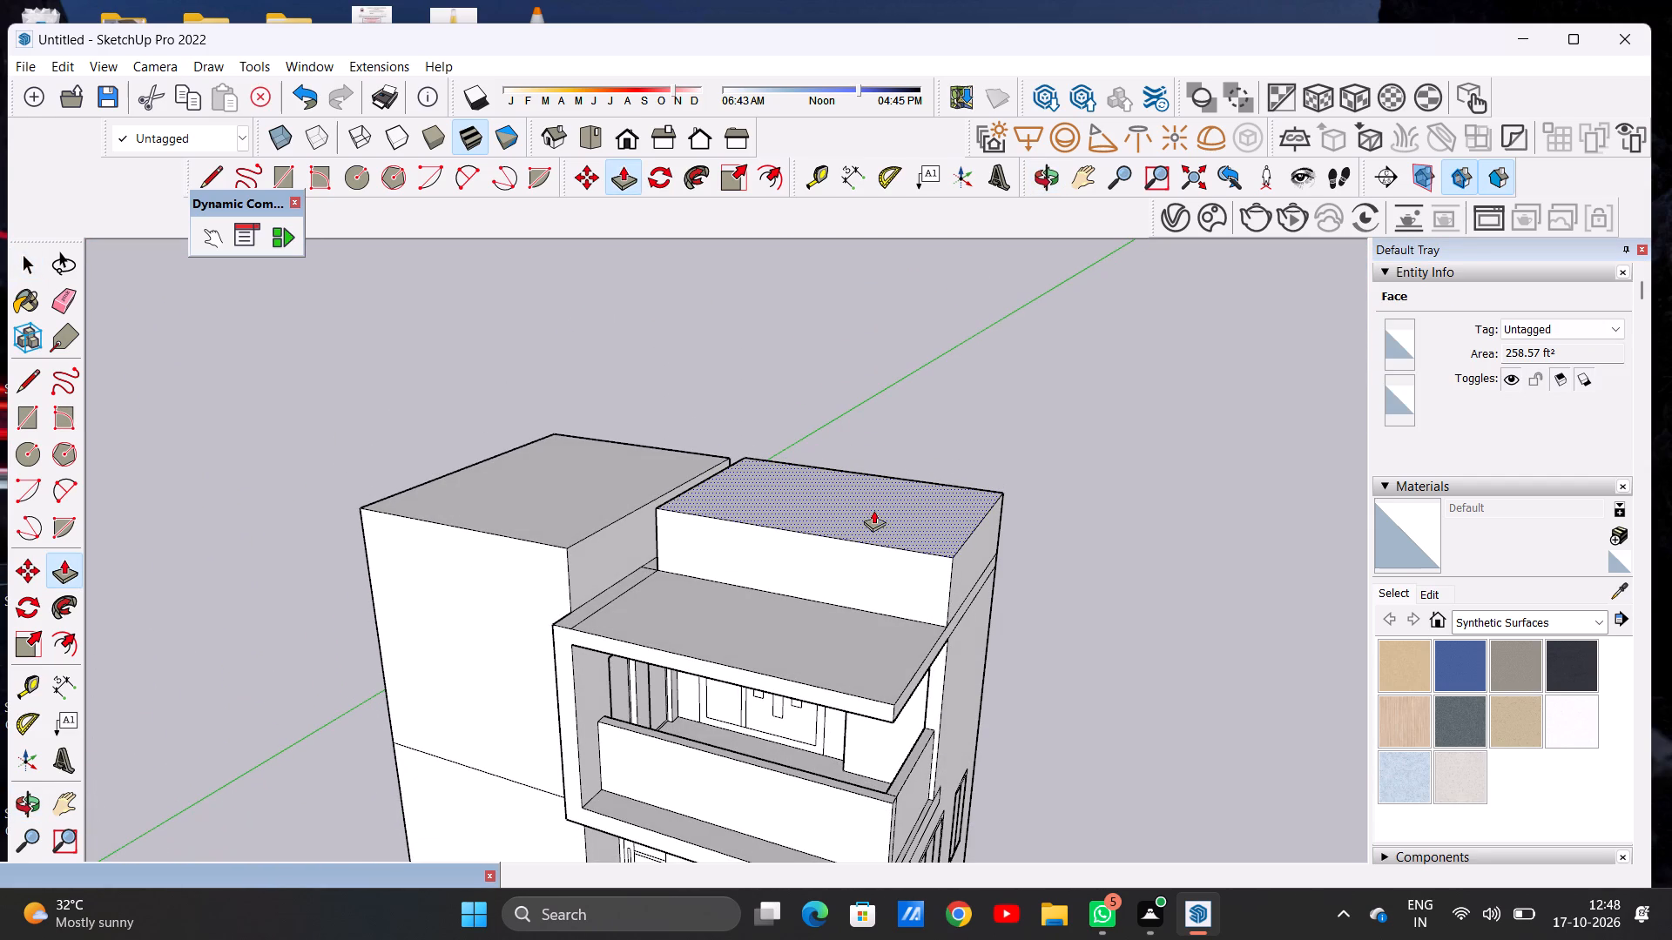
Pull up a separate thin slab layer on top of the raised rear roof section and thin it slightly.
click(878, 508)
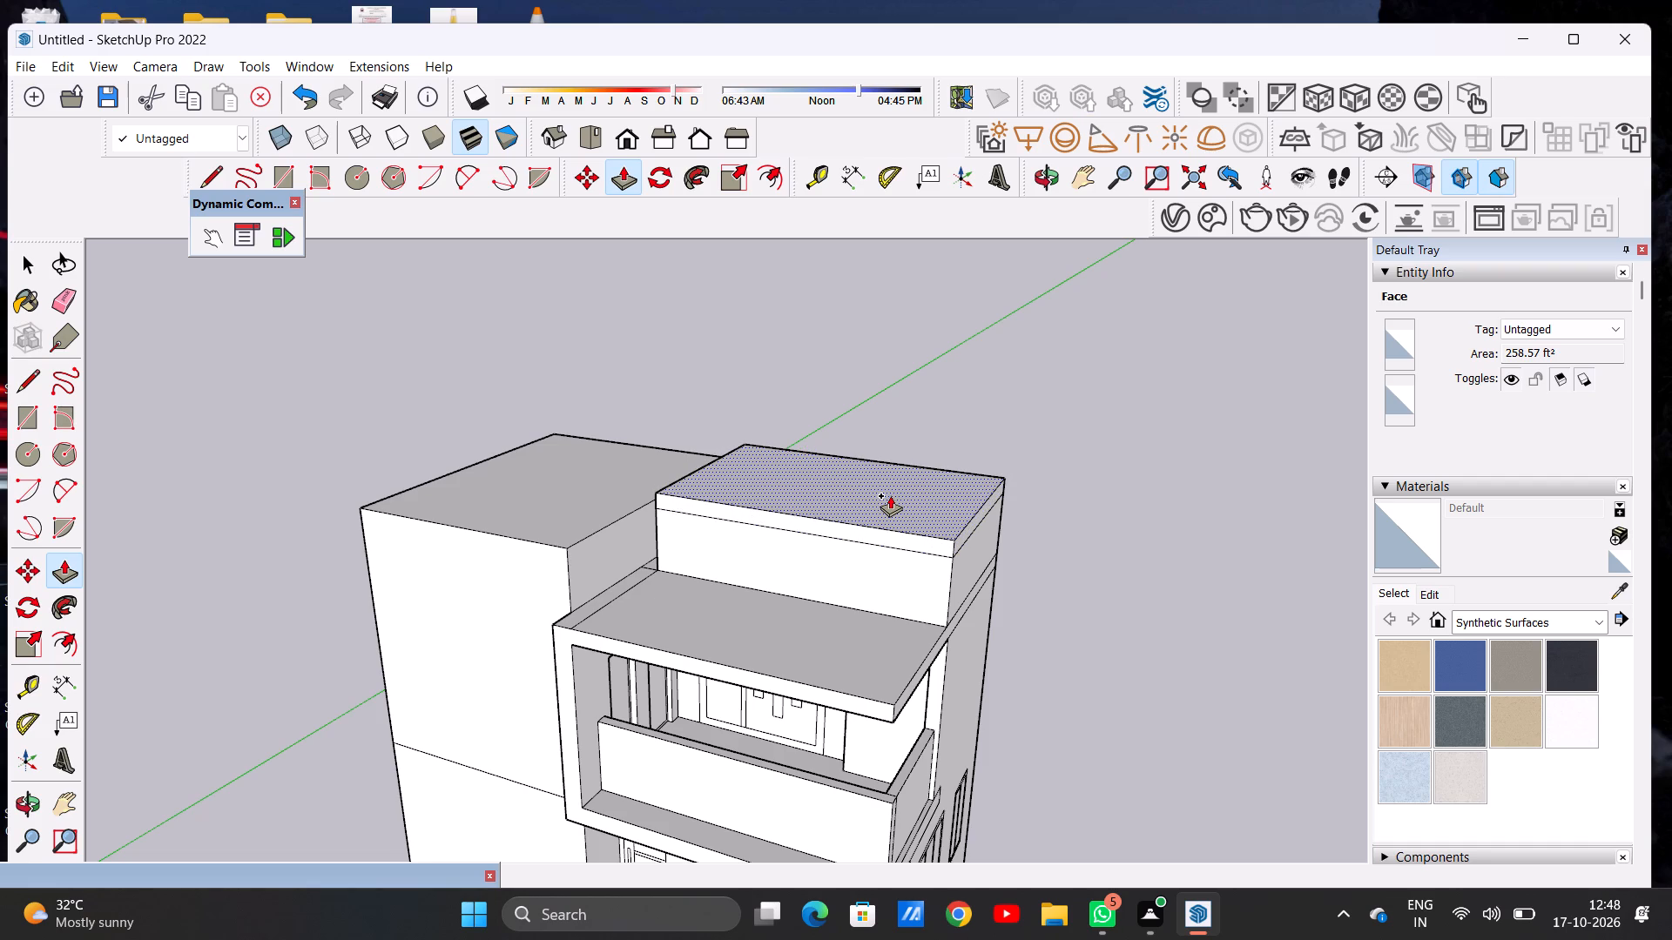
click(890, 495)
key(space)
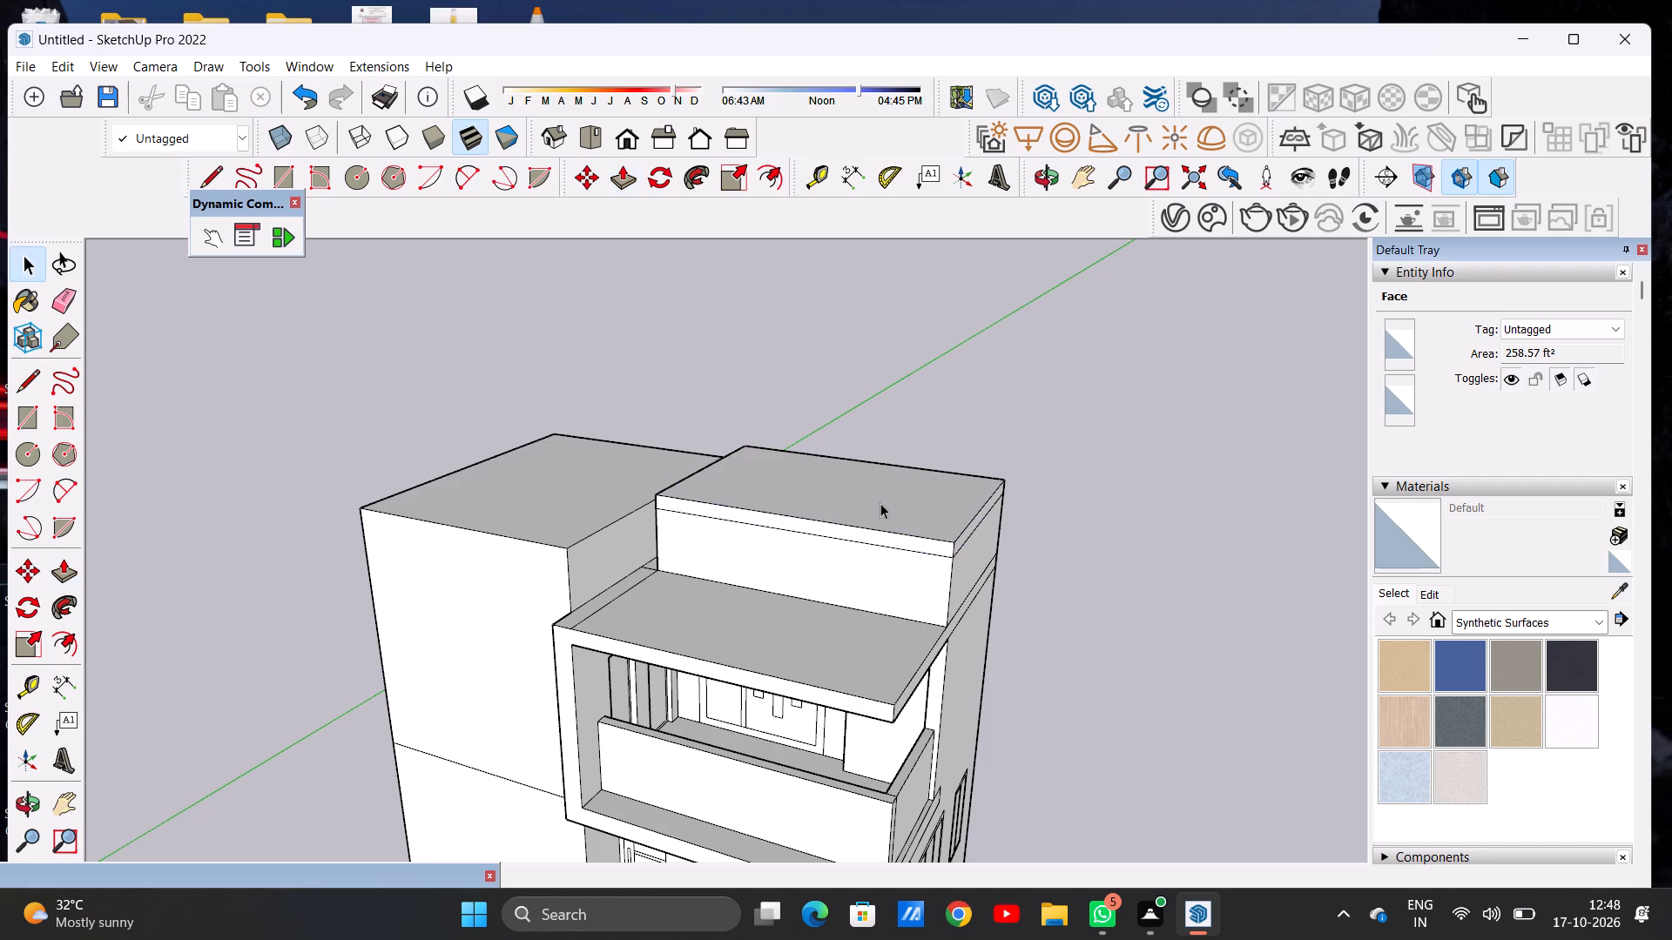
key(p)
scroll(933, 567, up, 14)
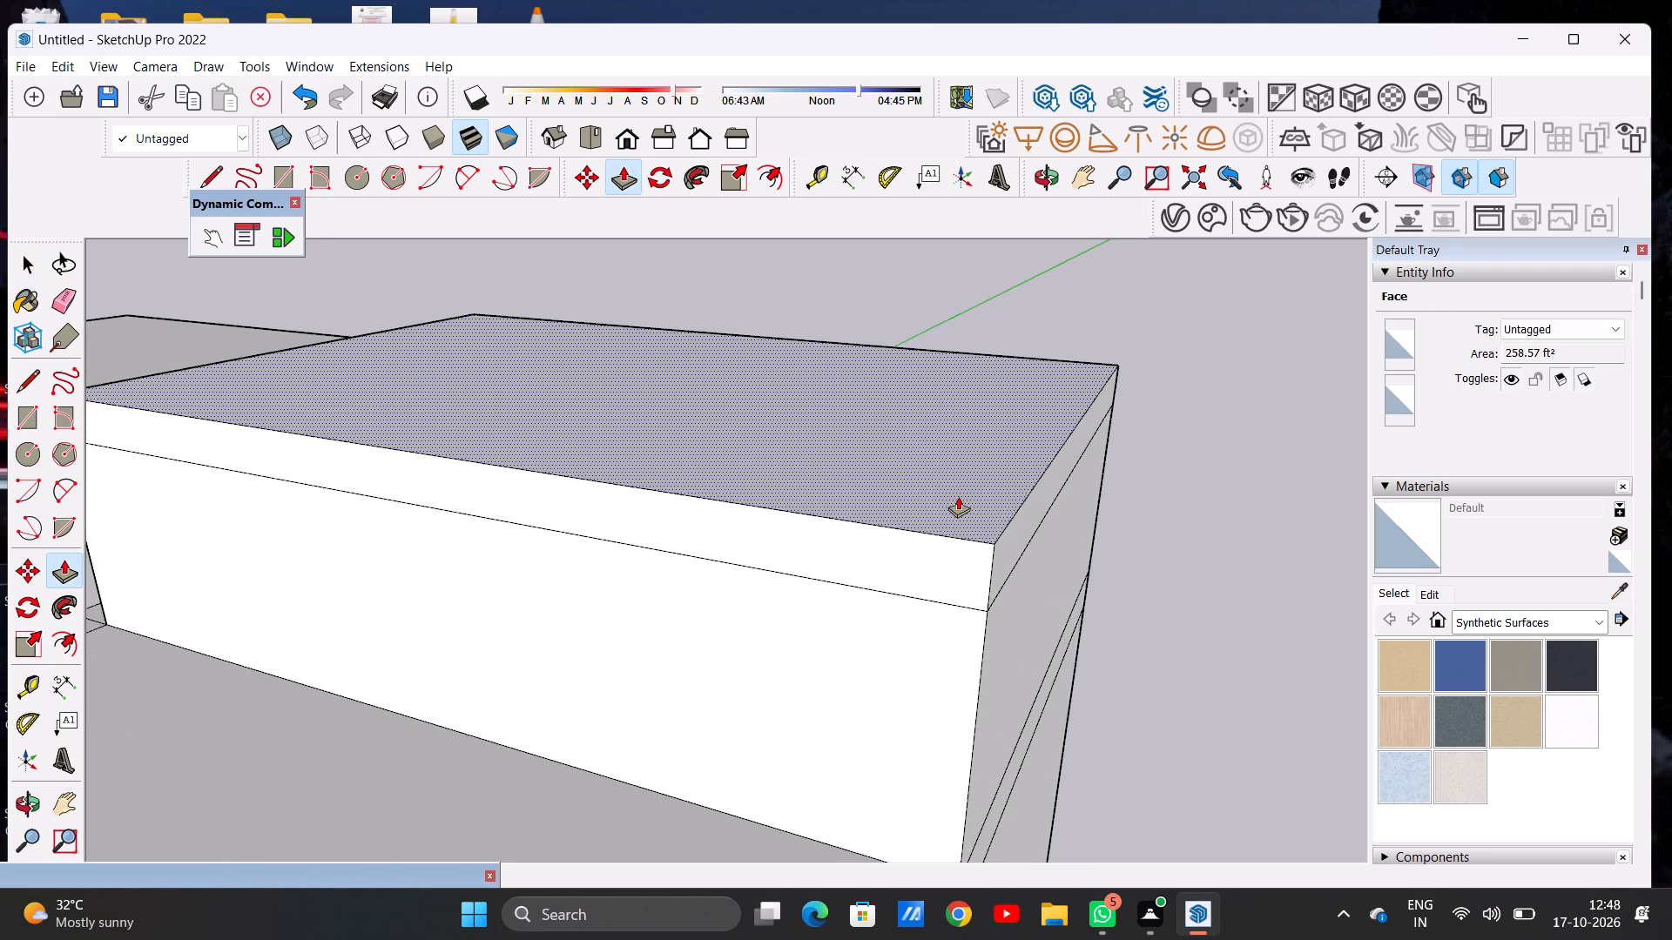
click(958, 496)
click(958, 513)
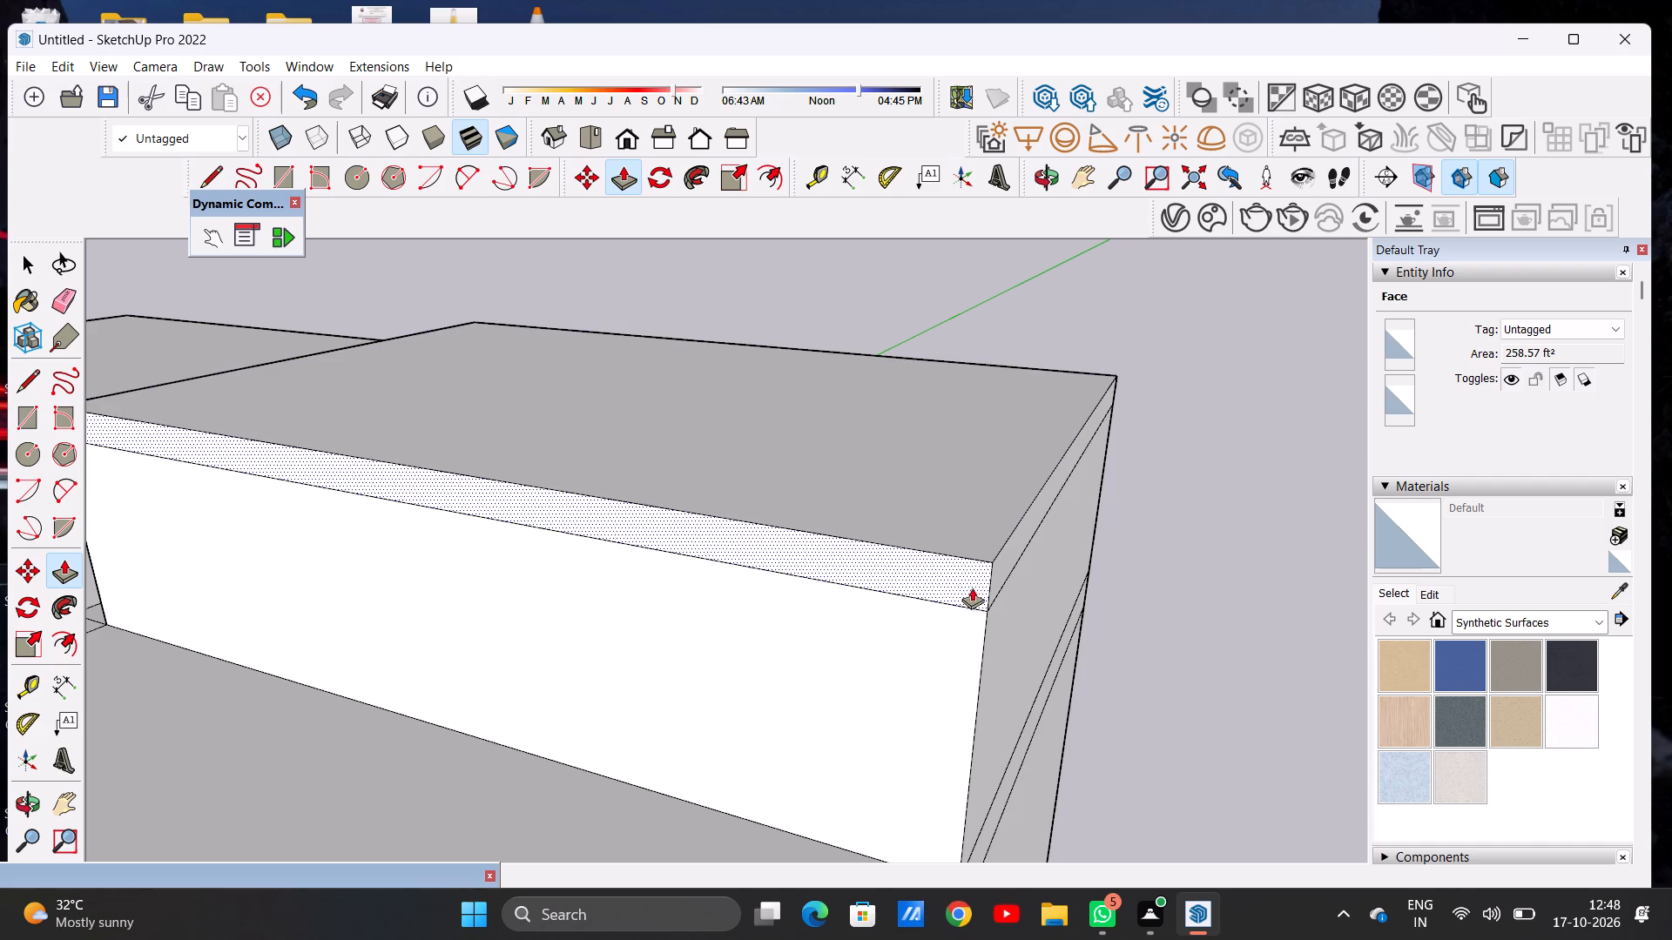
Push/Pull the slab's front edge and the side edge away from the main block outward as overhangs.
click(974, 580)
click(944, 610)
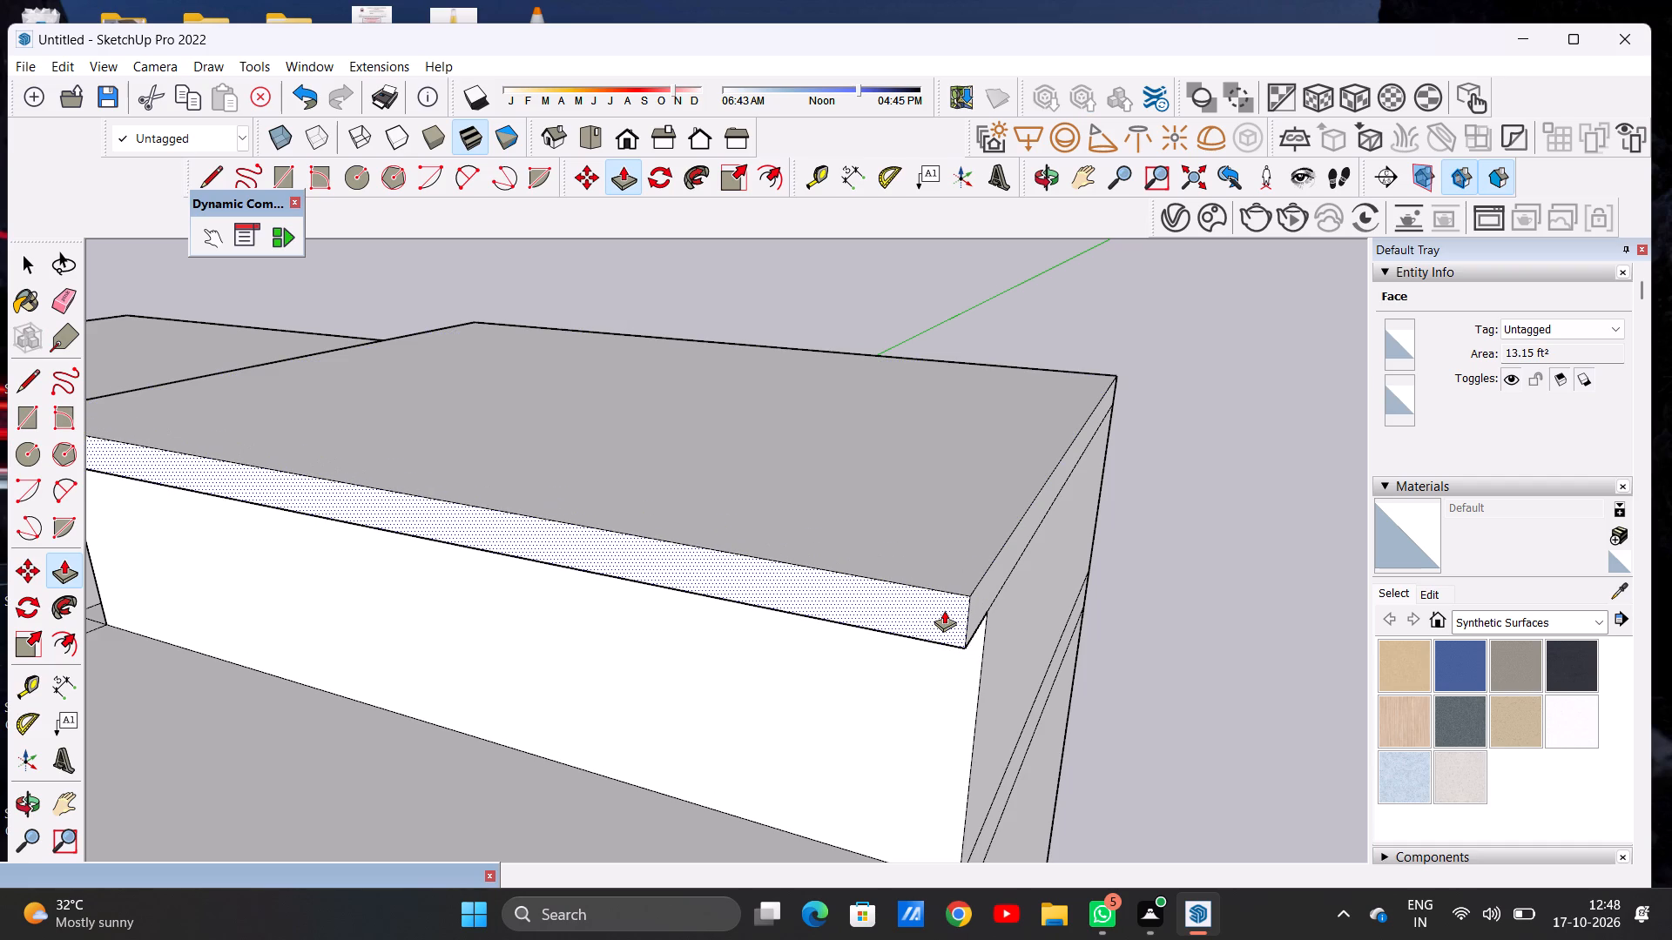
click(985, 591)
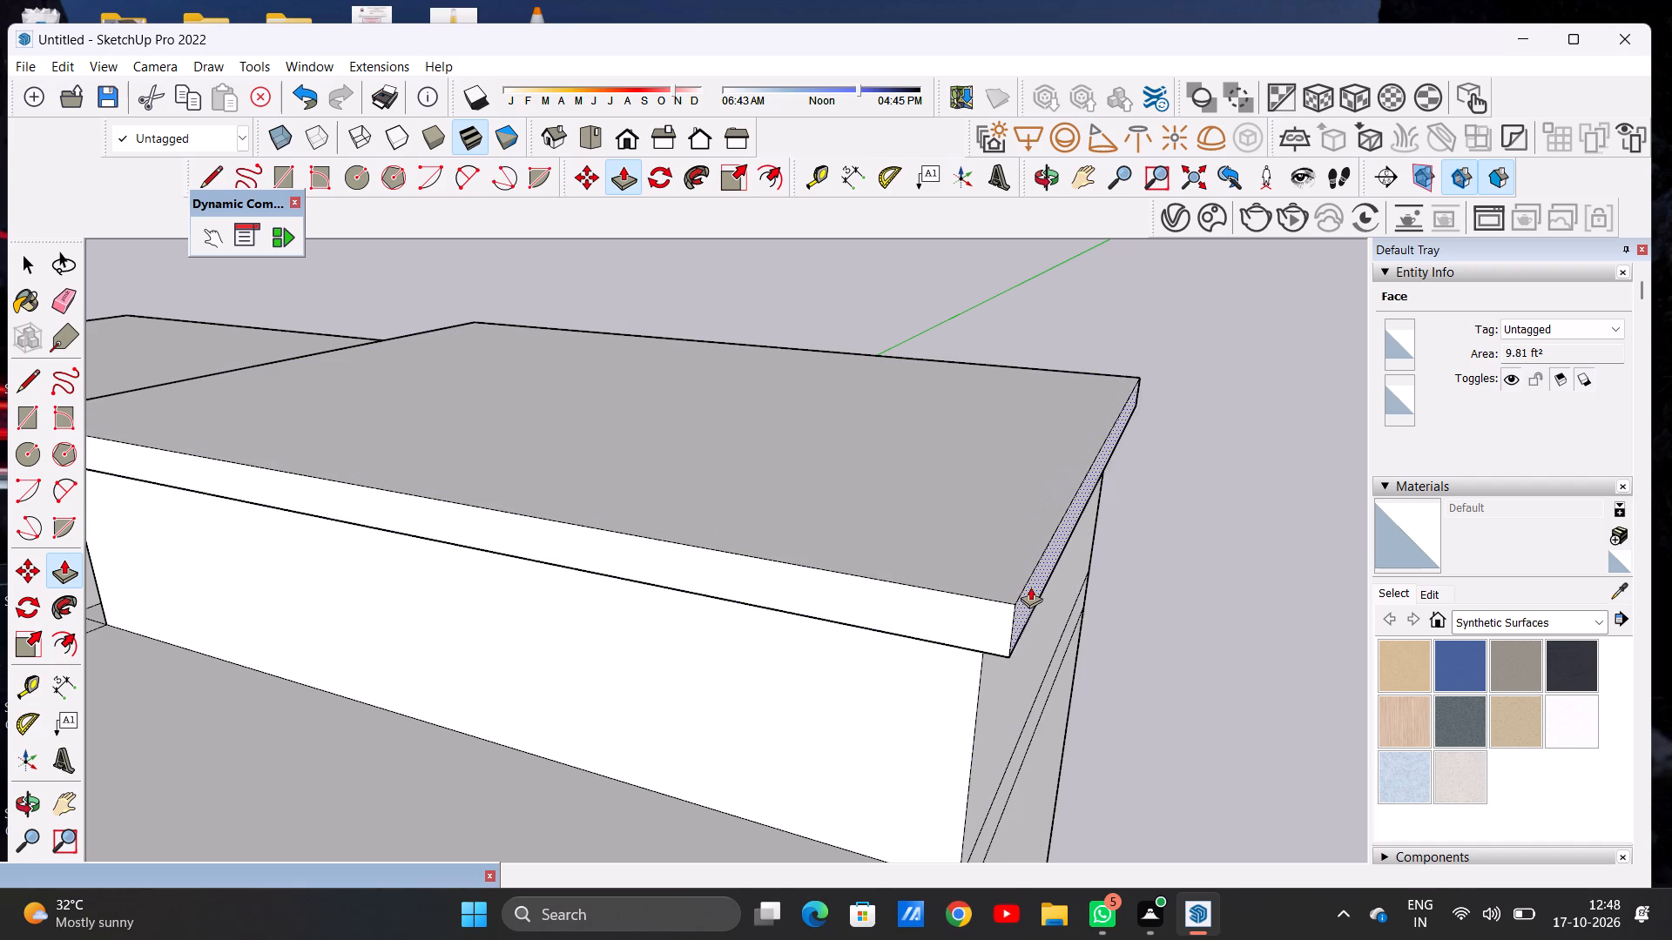
click(1030, 587)
Push/Pull the rear edge of the raised section's roof slab outward to form an overhang at the back.
scroll(832, 574, down, 14)
middle_drag(990, 471, 692, 479)
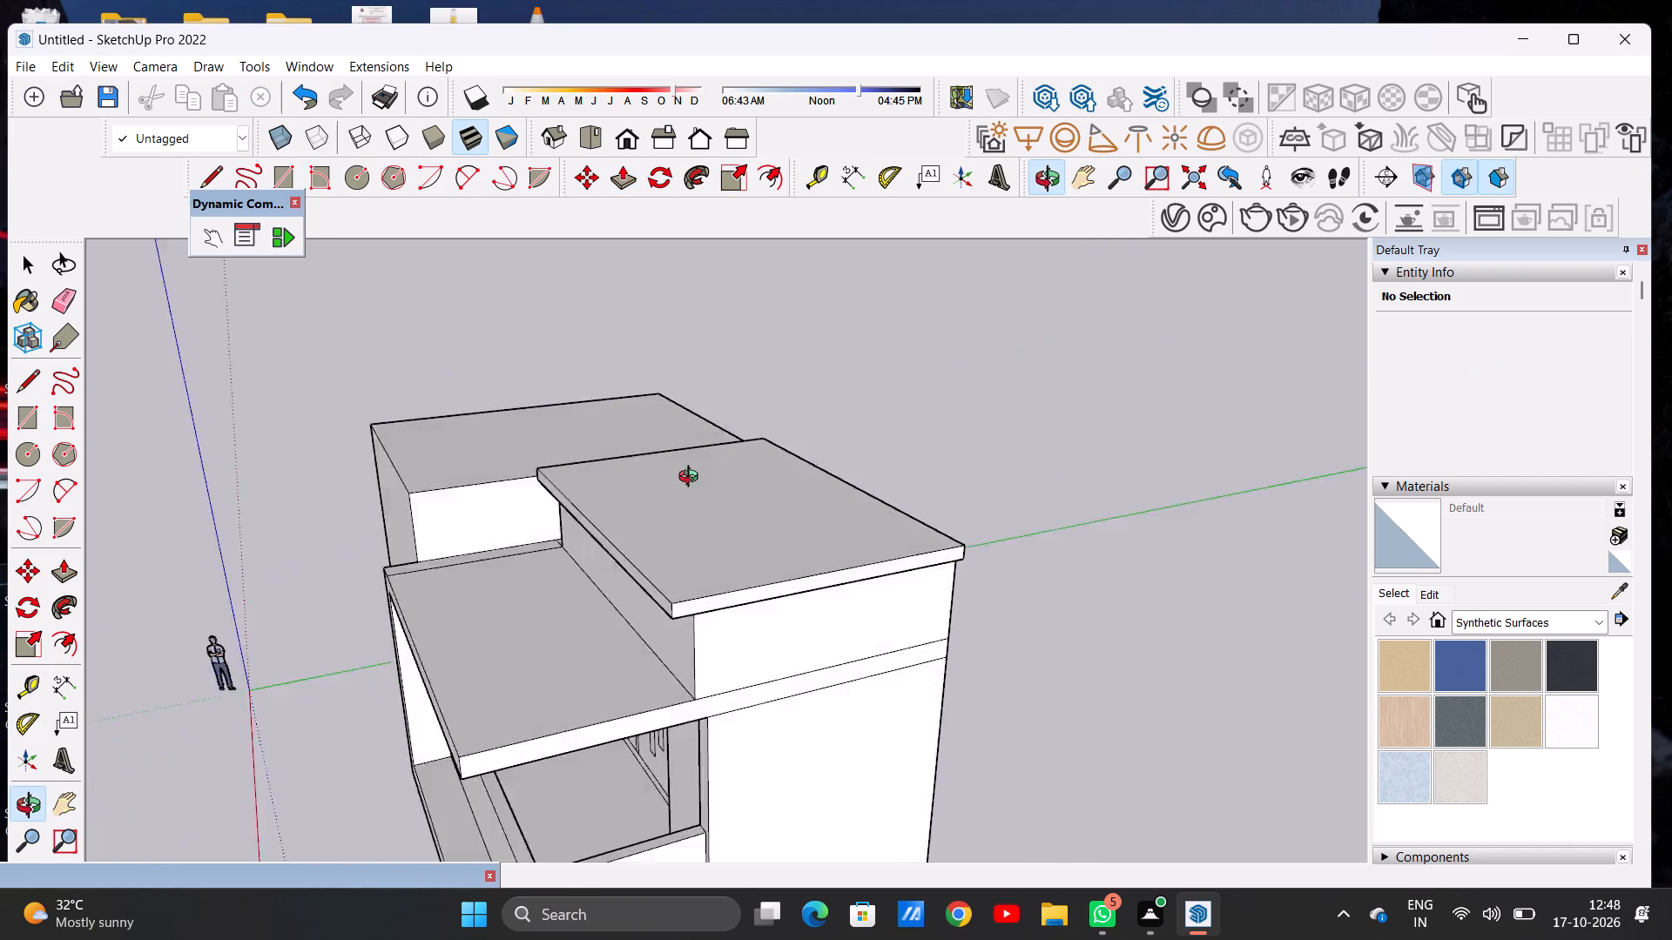
middle_drag(692, 479, 369, 454)
scroll(701, 575, up, 13)
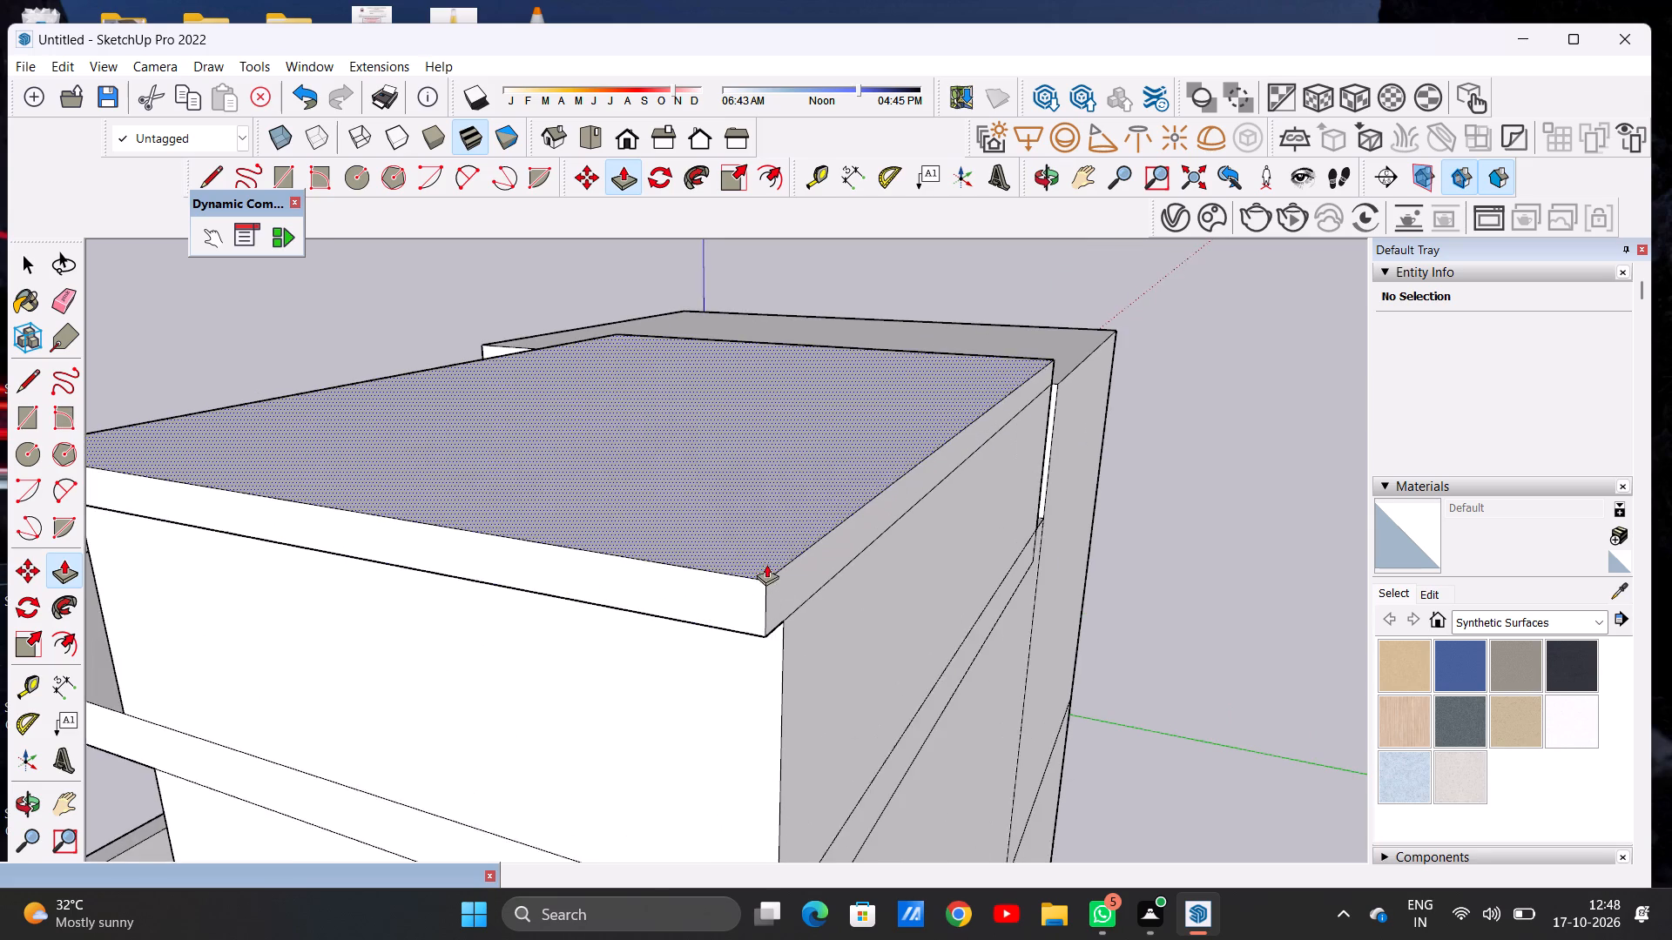
click(774, 592)
click(834, 608)
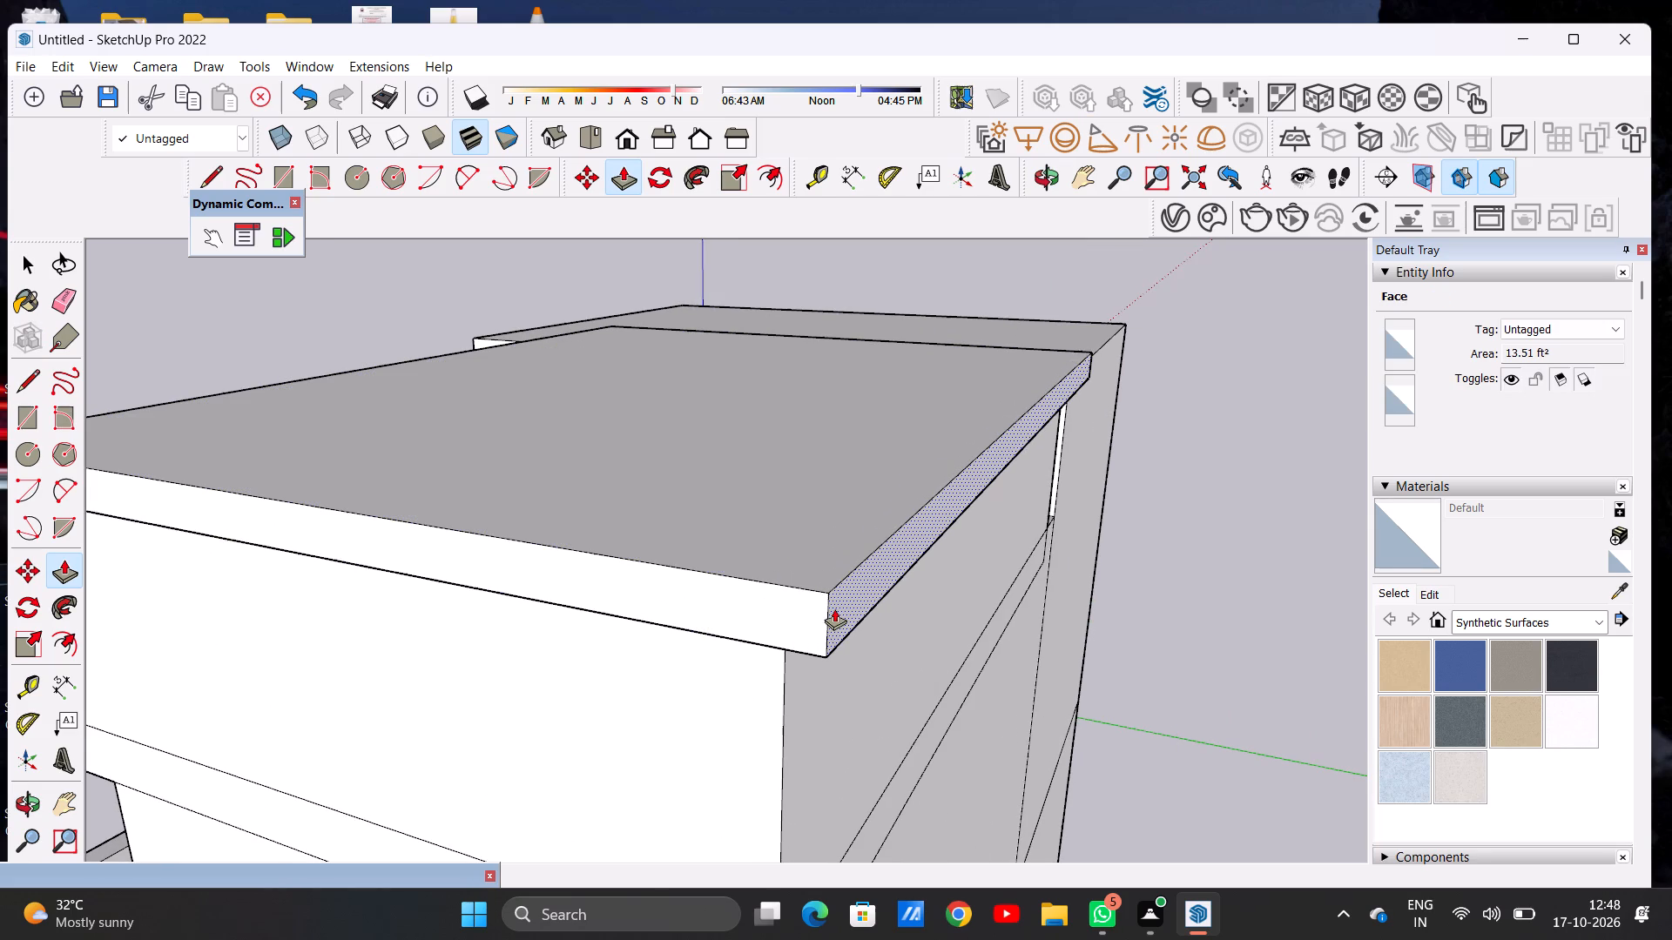
key(space)
Examine the house massing from the front and corners, comparing the two roof heights.
scroll(854, 614, down, 17)
middle_drag(745, 574, 1136, 482)
middle_drag(870, 590, 1057, 641)
scroll(785, 563, down, 3)
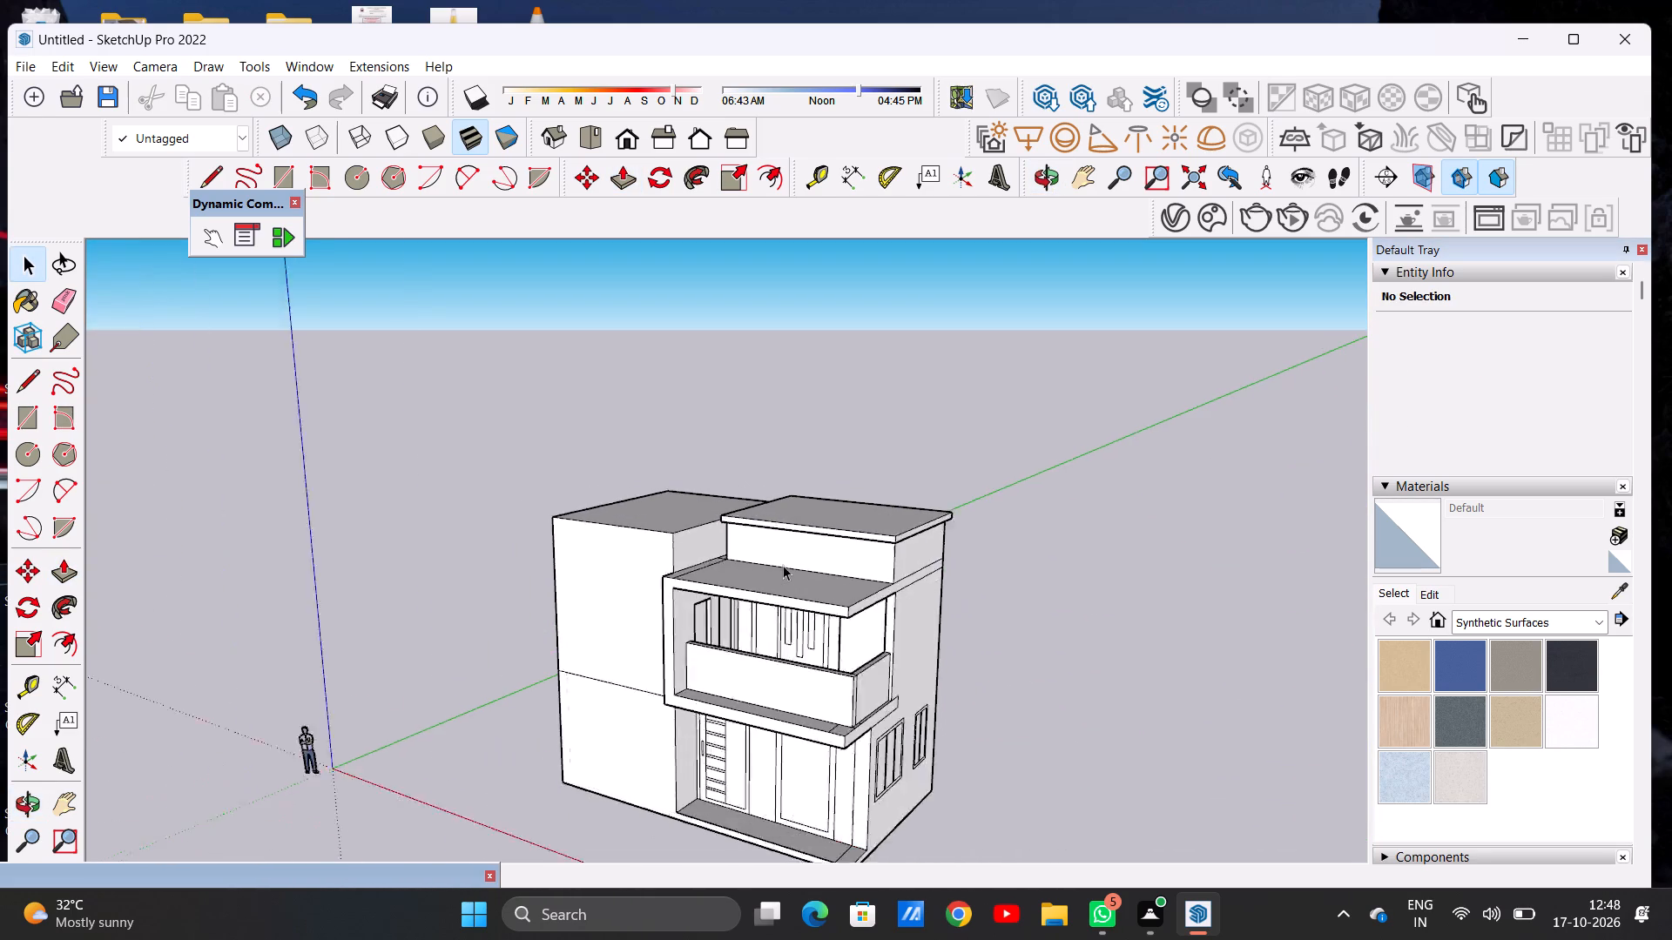
scroll(783, 565, down, 3)
middle_drag(664, 501, 947, 437)
middle_drag(947, 437, 895, 413)
middle_drag(883, 415, 836, 448)
middle_drag(773, 504, 729, 616)
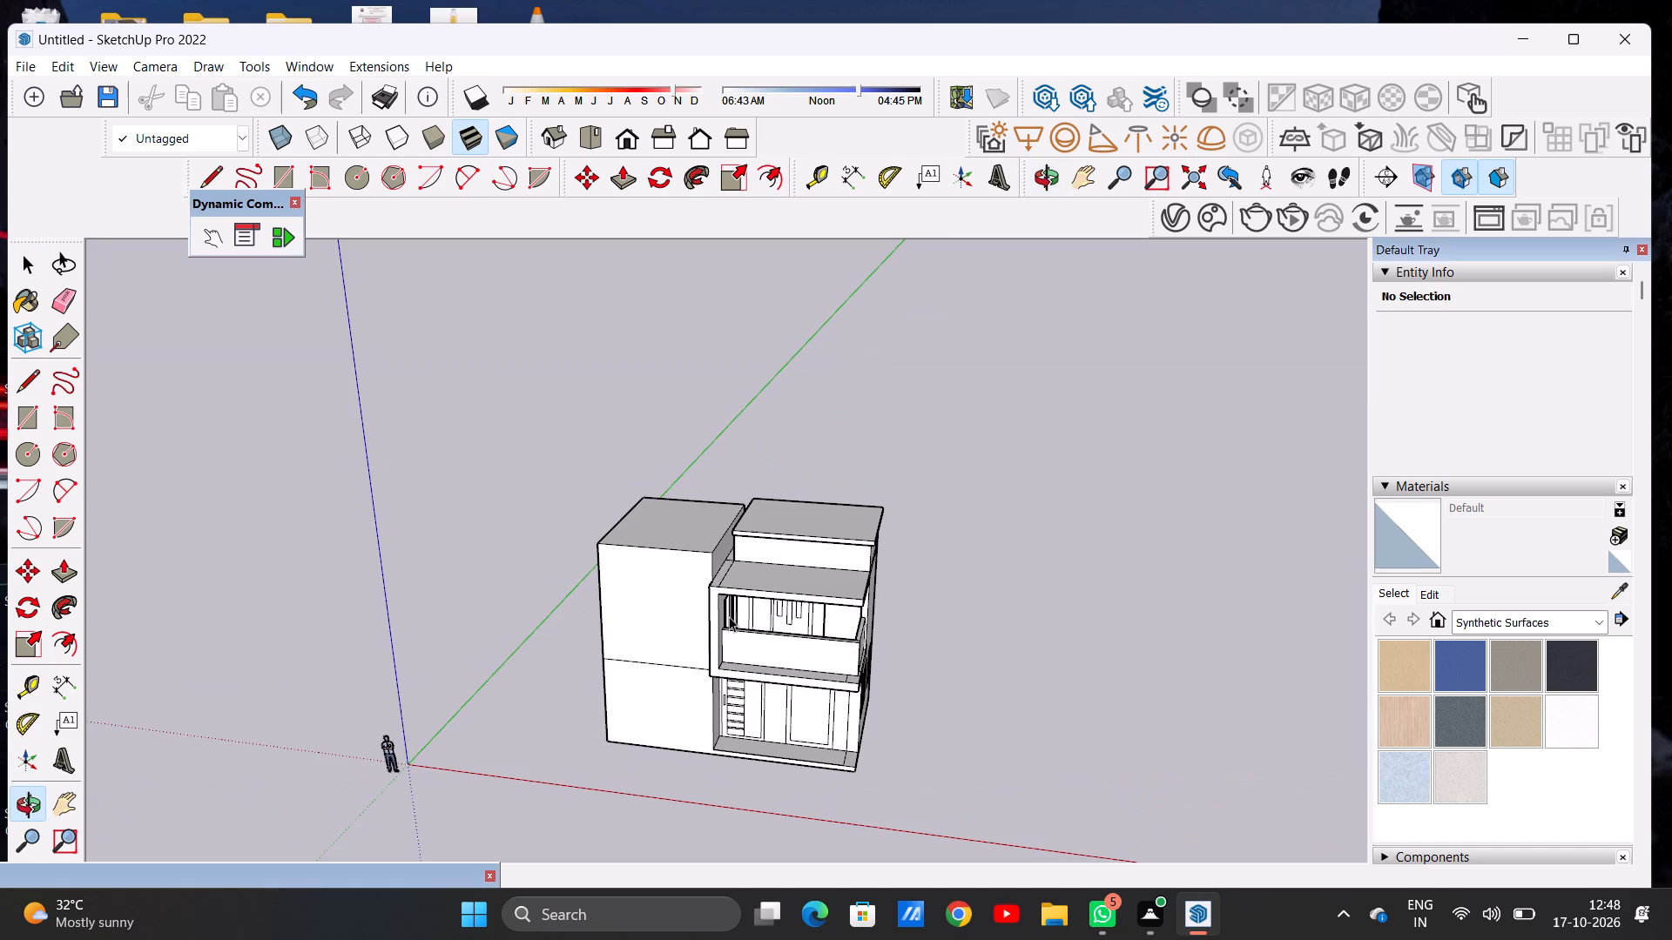
Push/Pull the main block's roof face upward, above the slab of the raised rear section.
scroll(680, 531, up, 4)
scroll(679, 520, down, 1)
scroll(696, 529, up, 5)
middle_drag(691, 586, 852, 517)
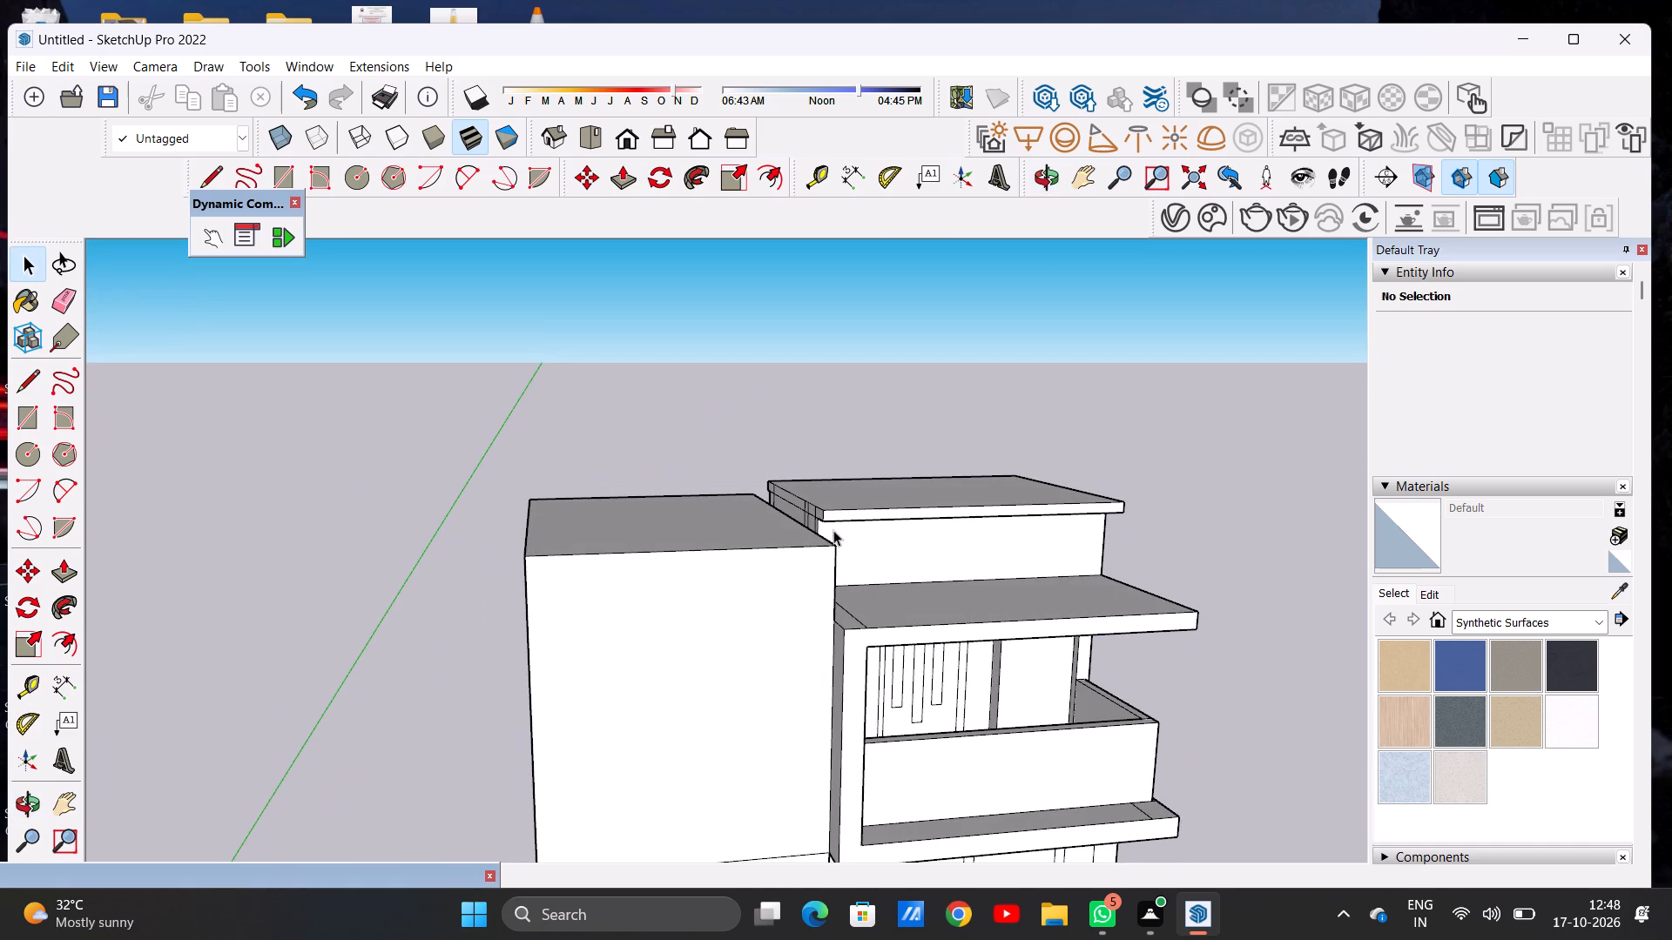
key(p)
scroll(768, 516, up, 6)
click(764, 543)
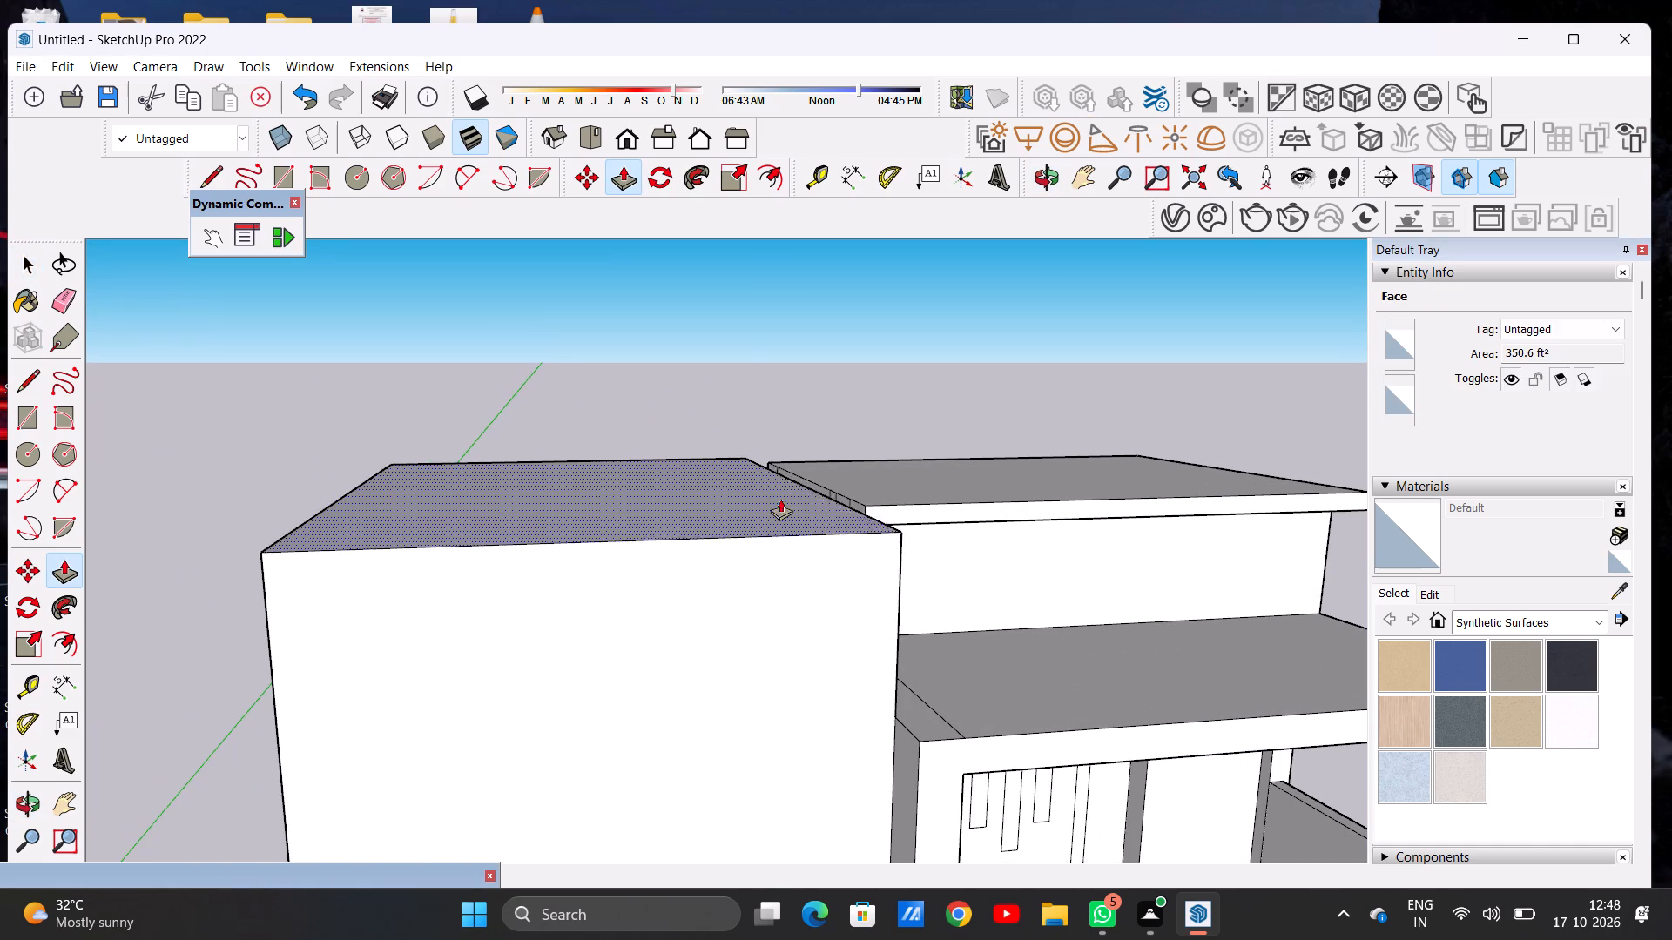
click(794, 469)
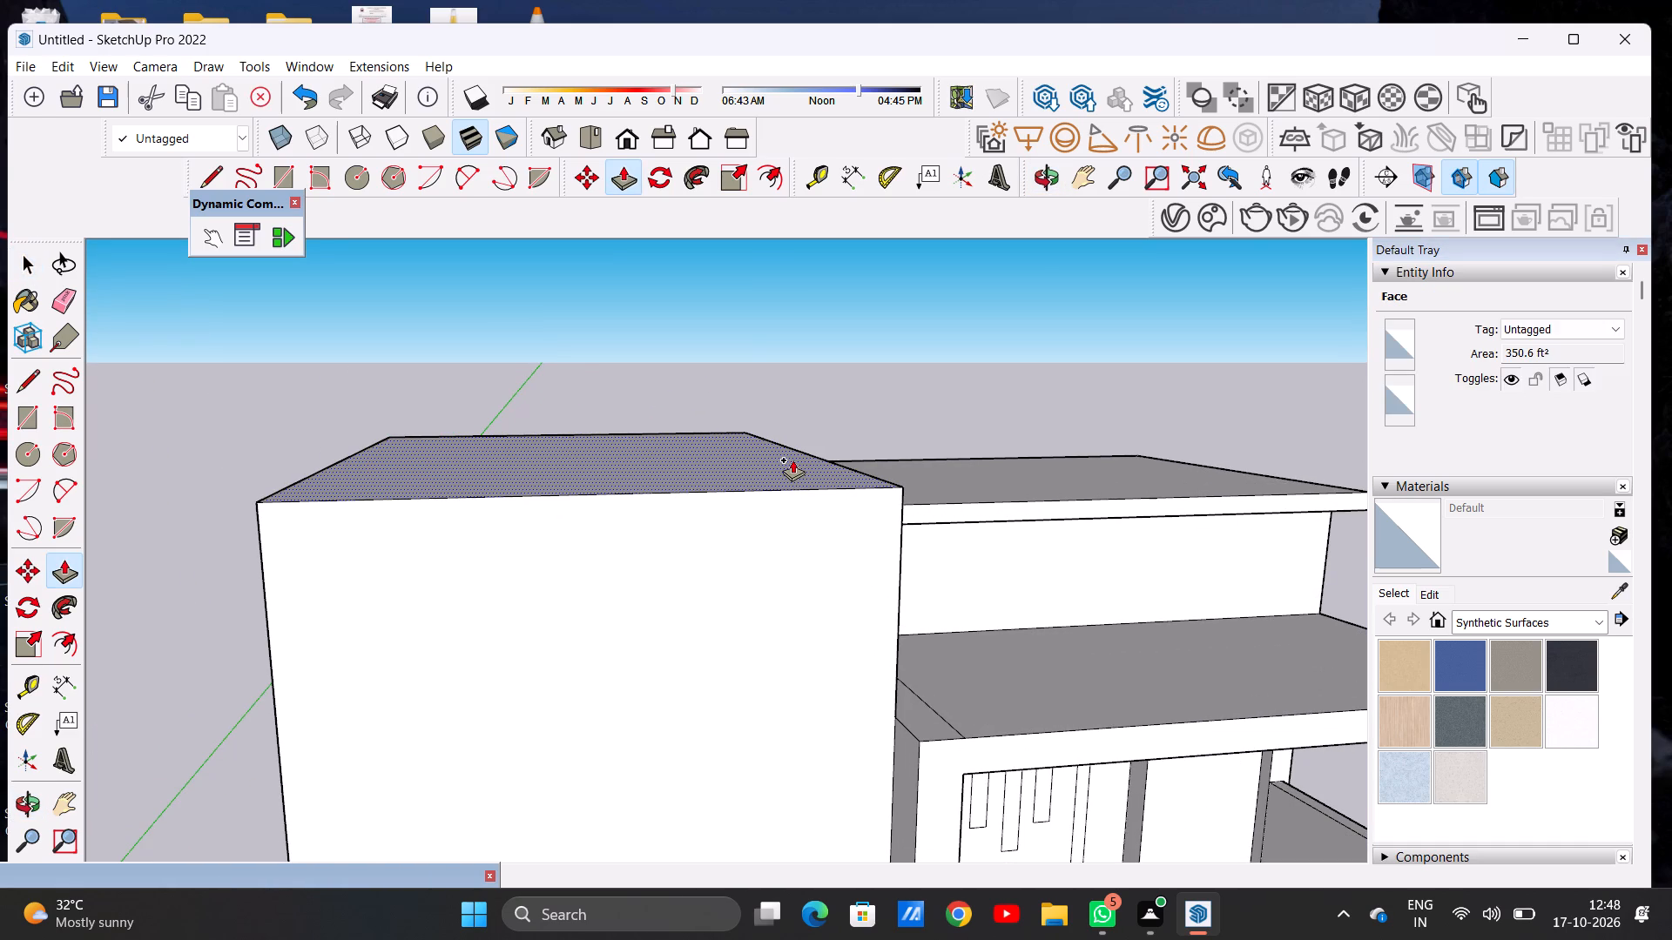
Pull up a separate thin slab layer on top of the main block's roof.
click(792, 460)
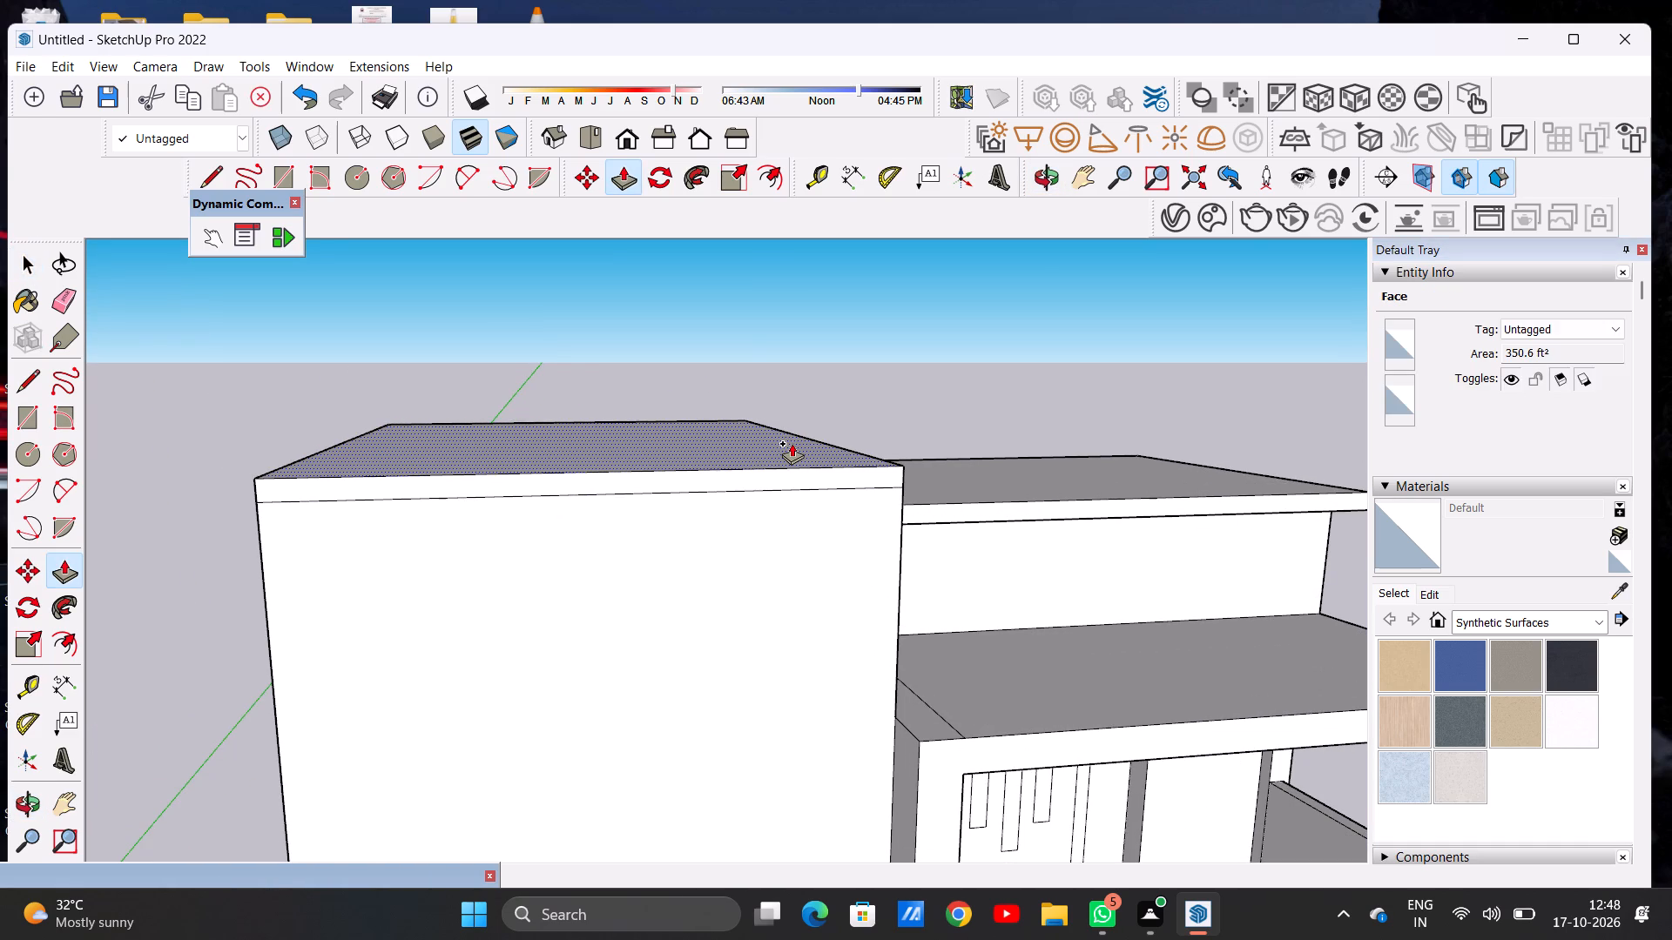
click(792, 443)
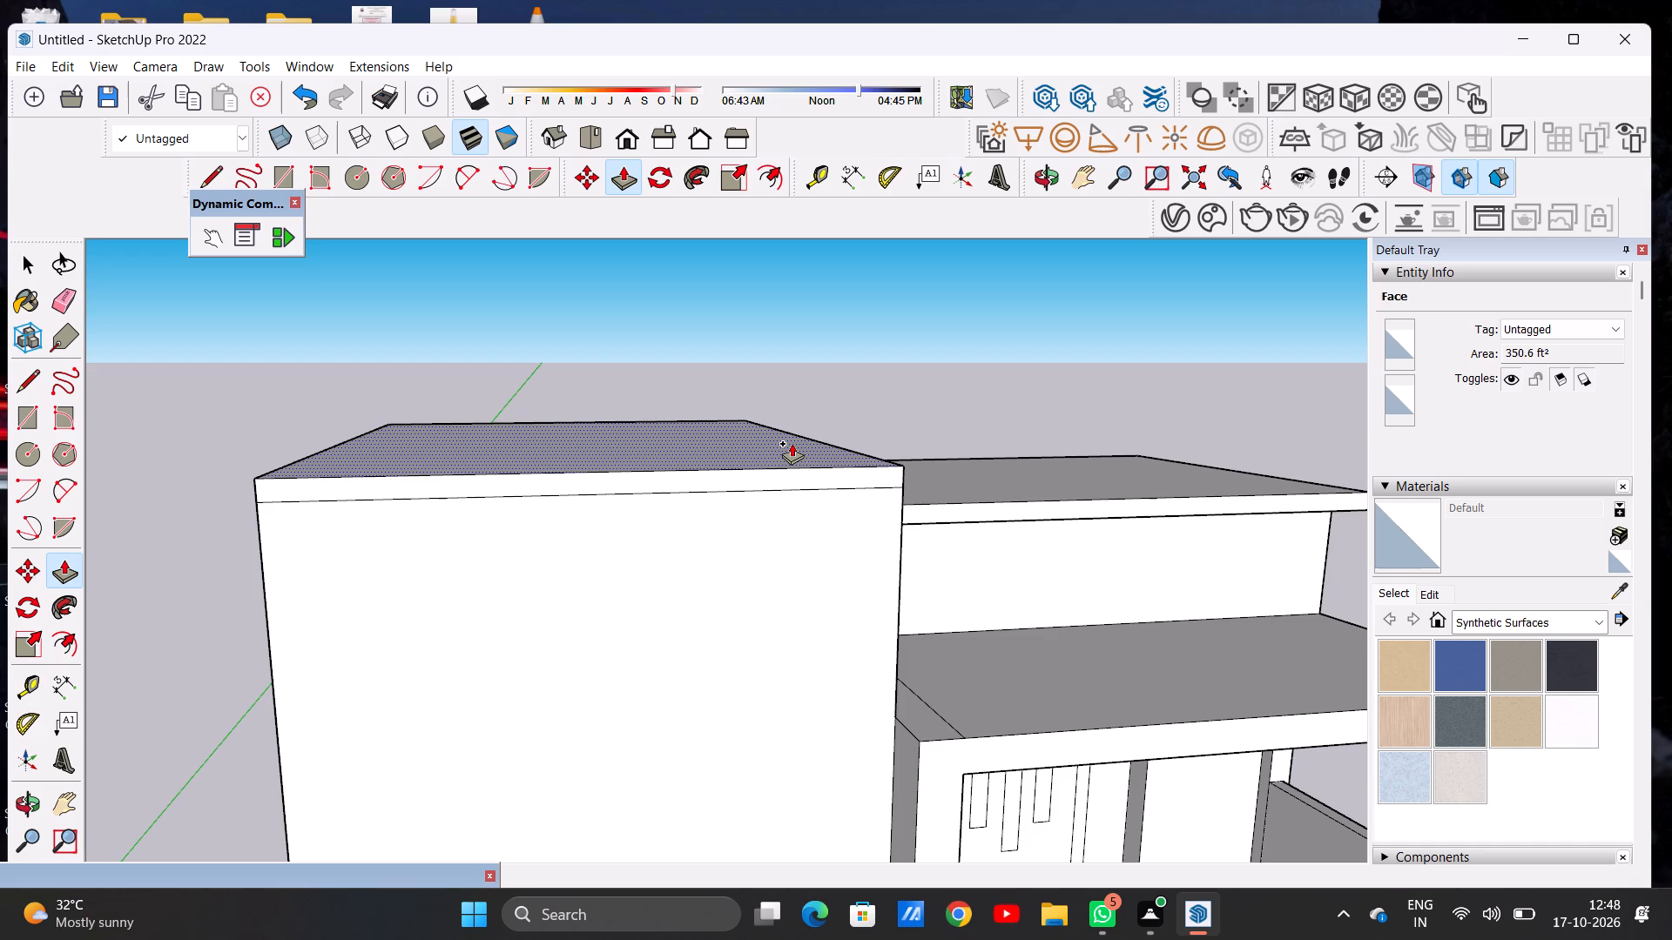
key(space)
Push/Pull the main block slab's front edge and its side edge facing the lower roof outward as overhangs.
scroll(855, 514, down, 5)
middle_drag(897, 504, 600, 486)
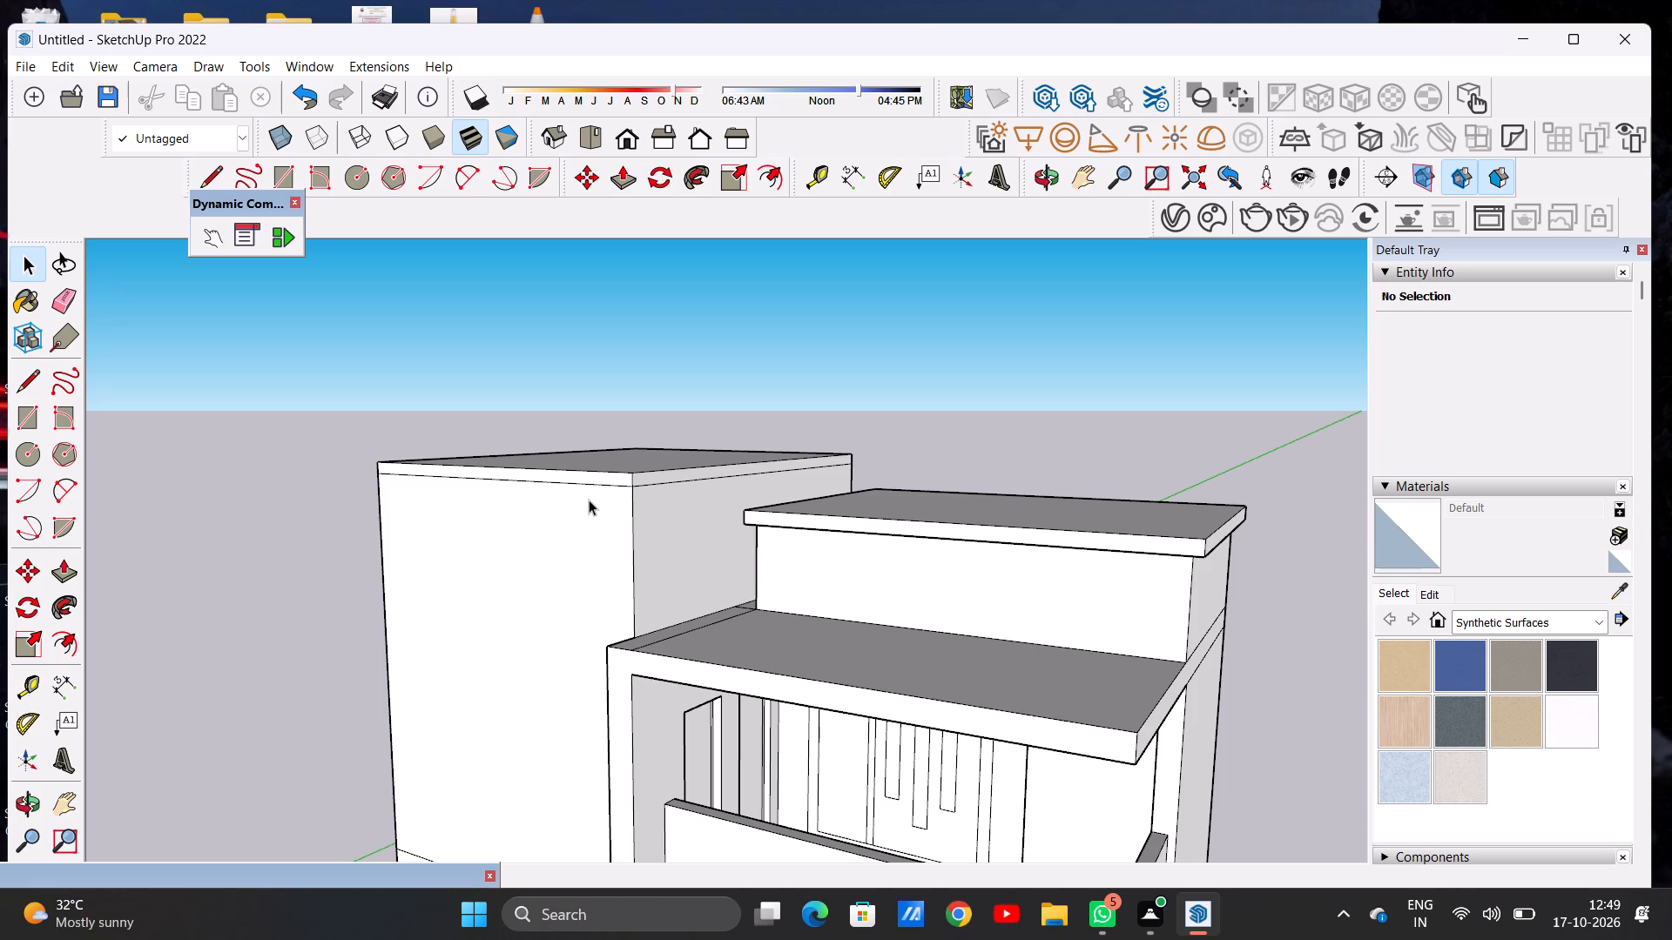
scroll(589, 500, down, 6)
scroll(621, 509, up, 19)
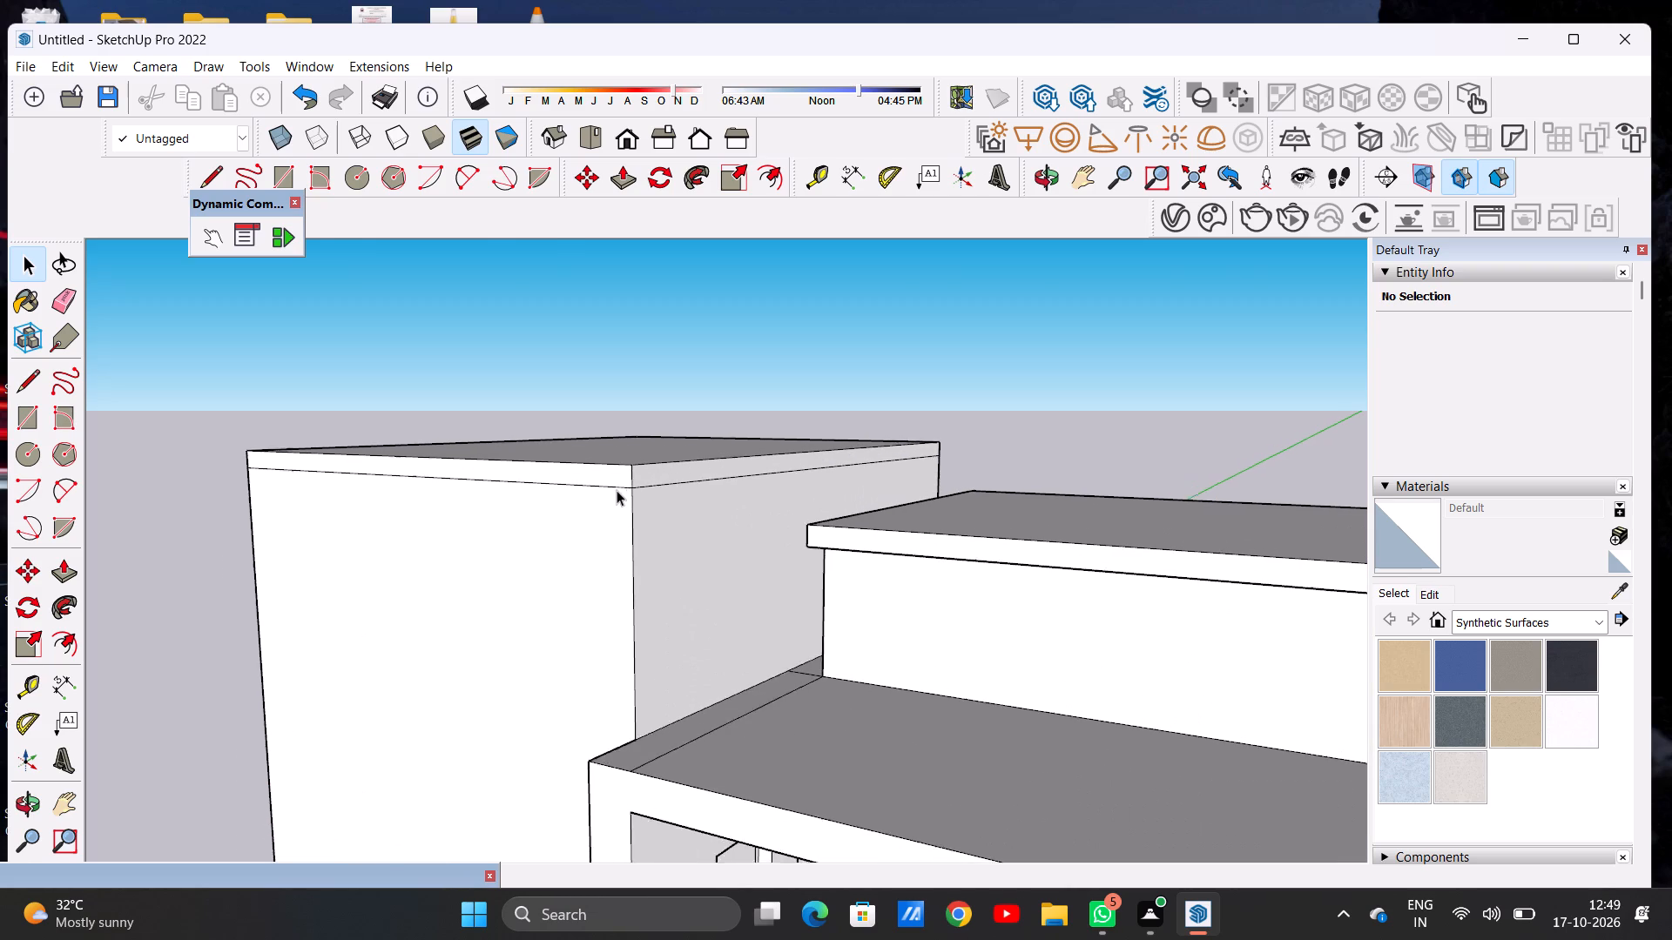
scroll(617, 490, up, 2)
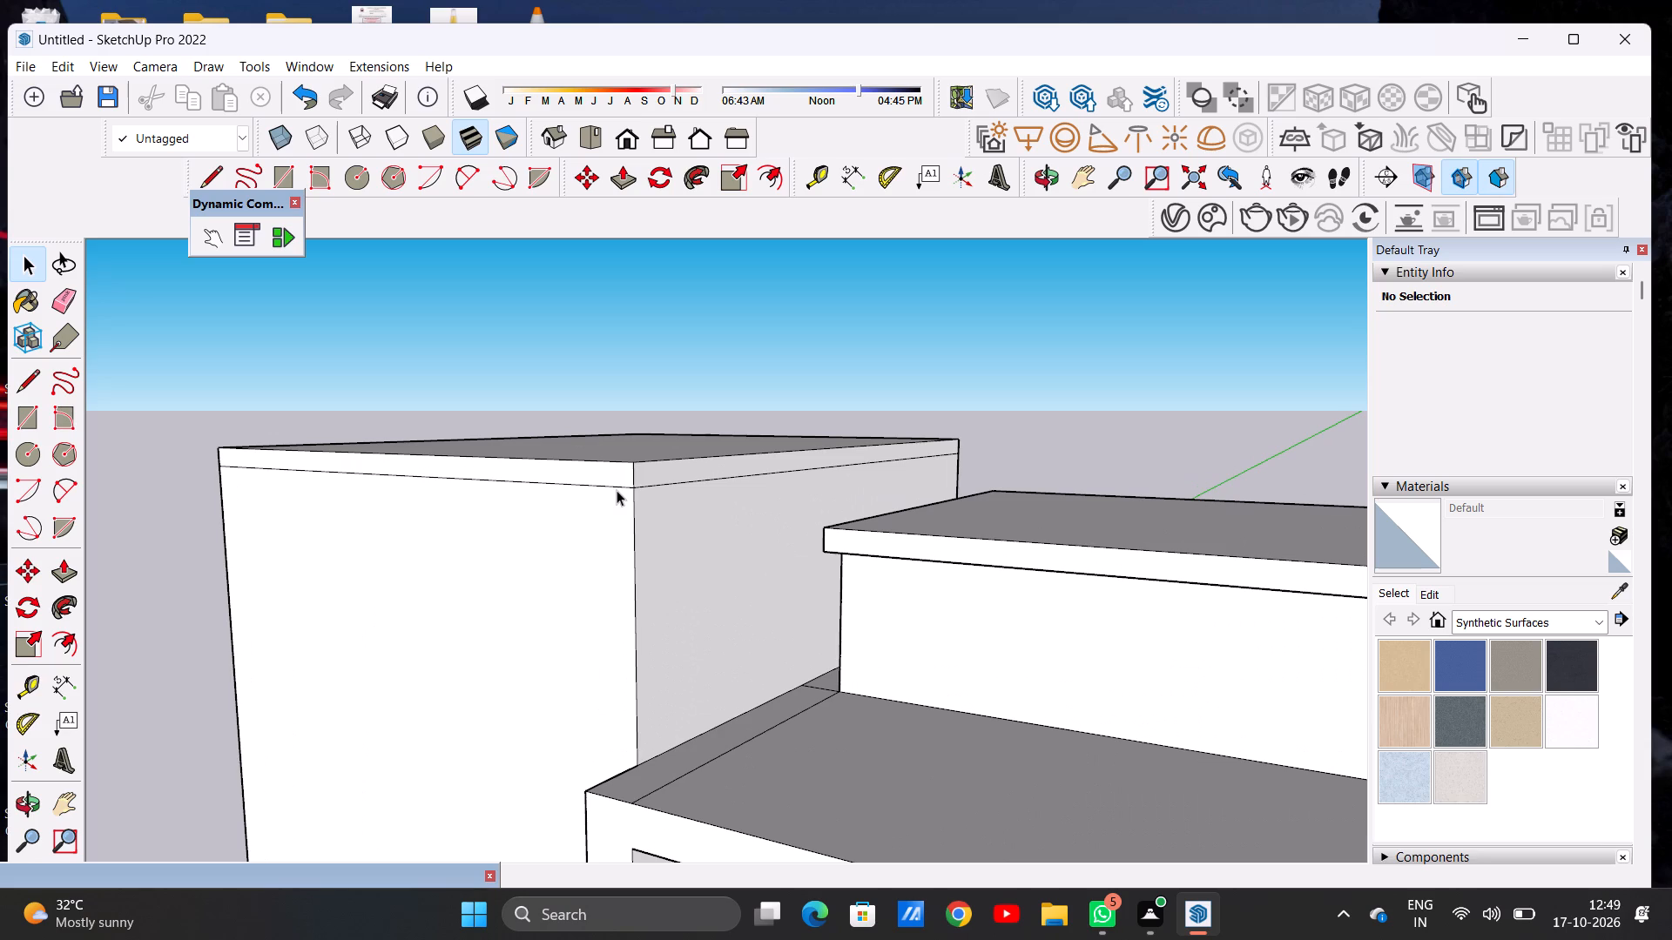
key(p)
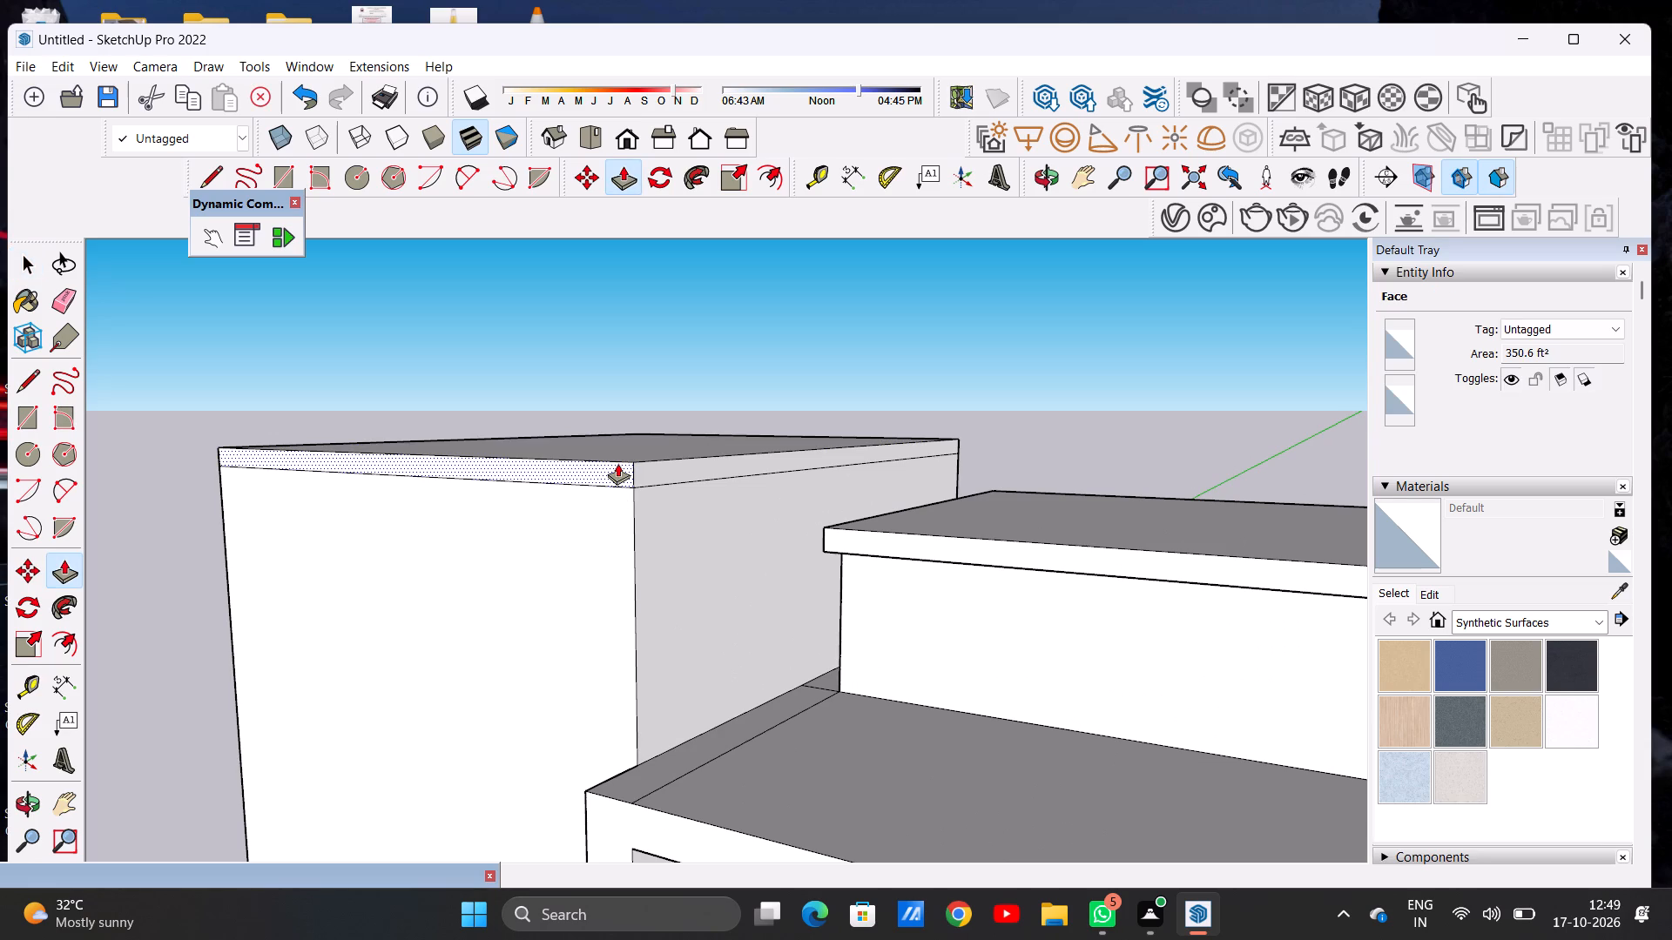
click(617, 463)
click(579, 483)
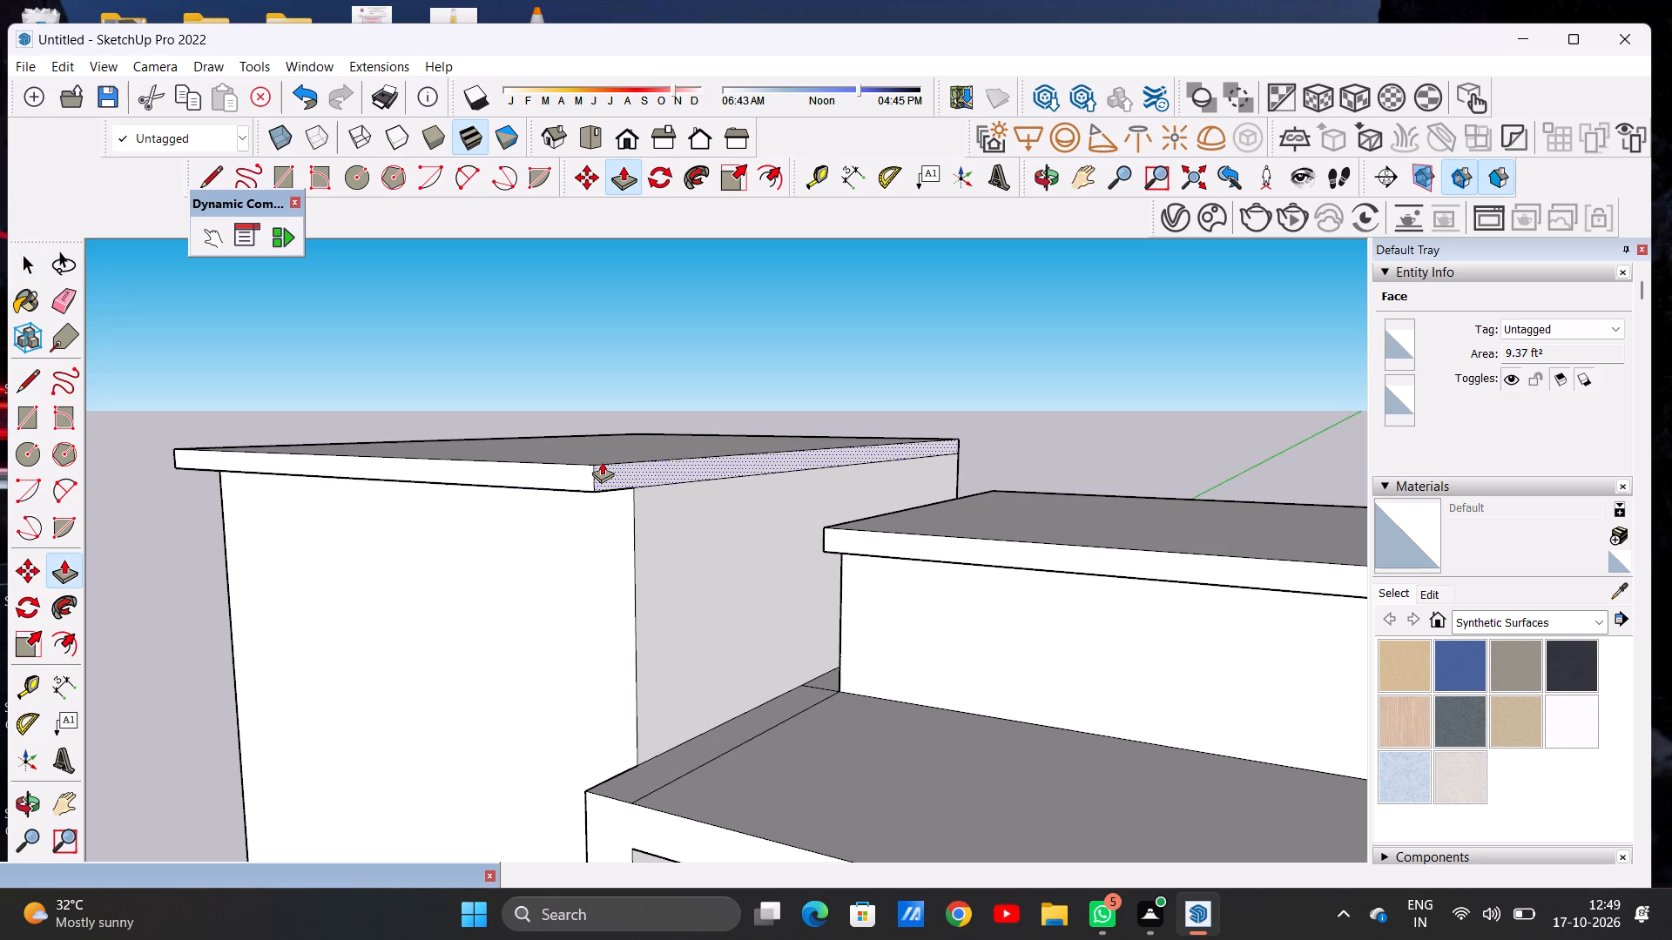
click(602, 462)
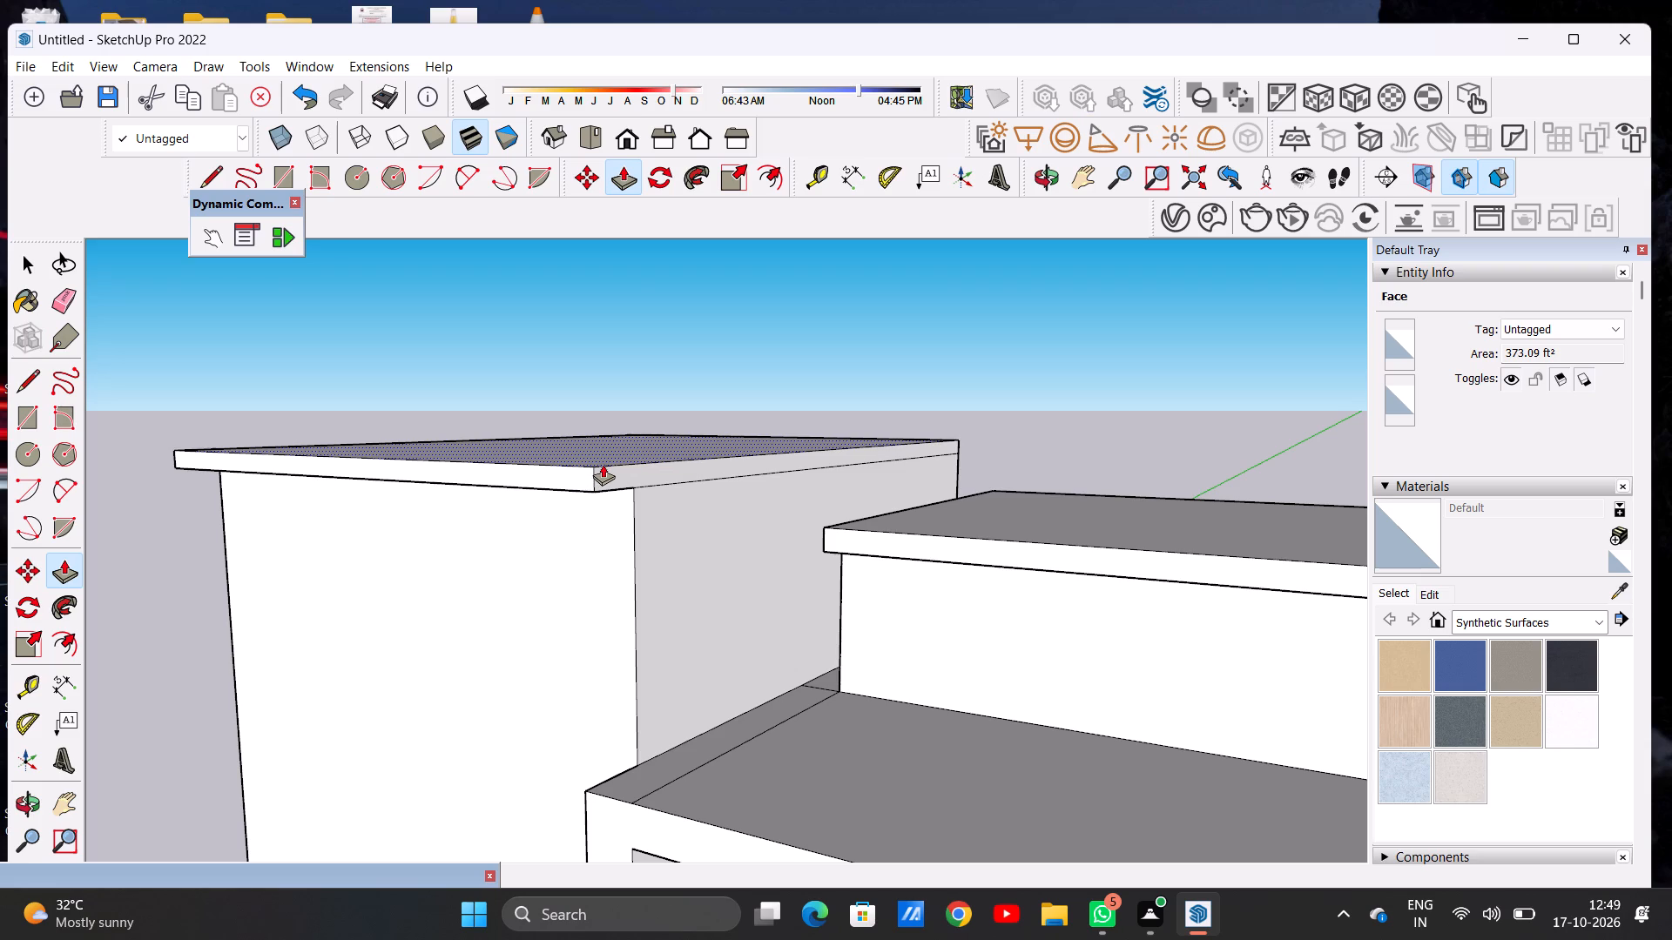
key(space)
key(p)
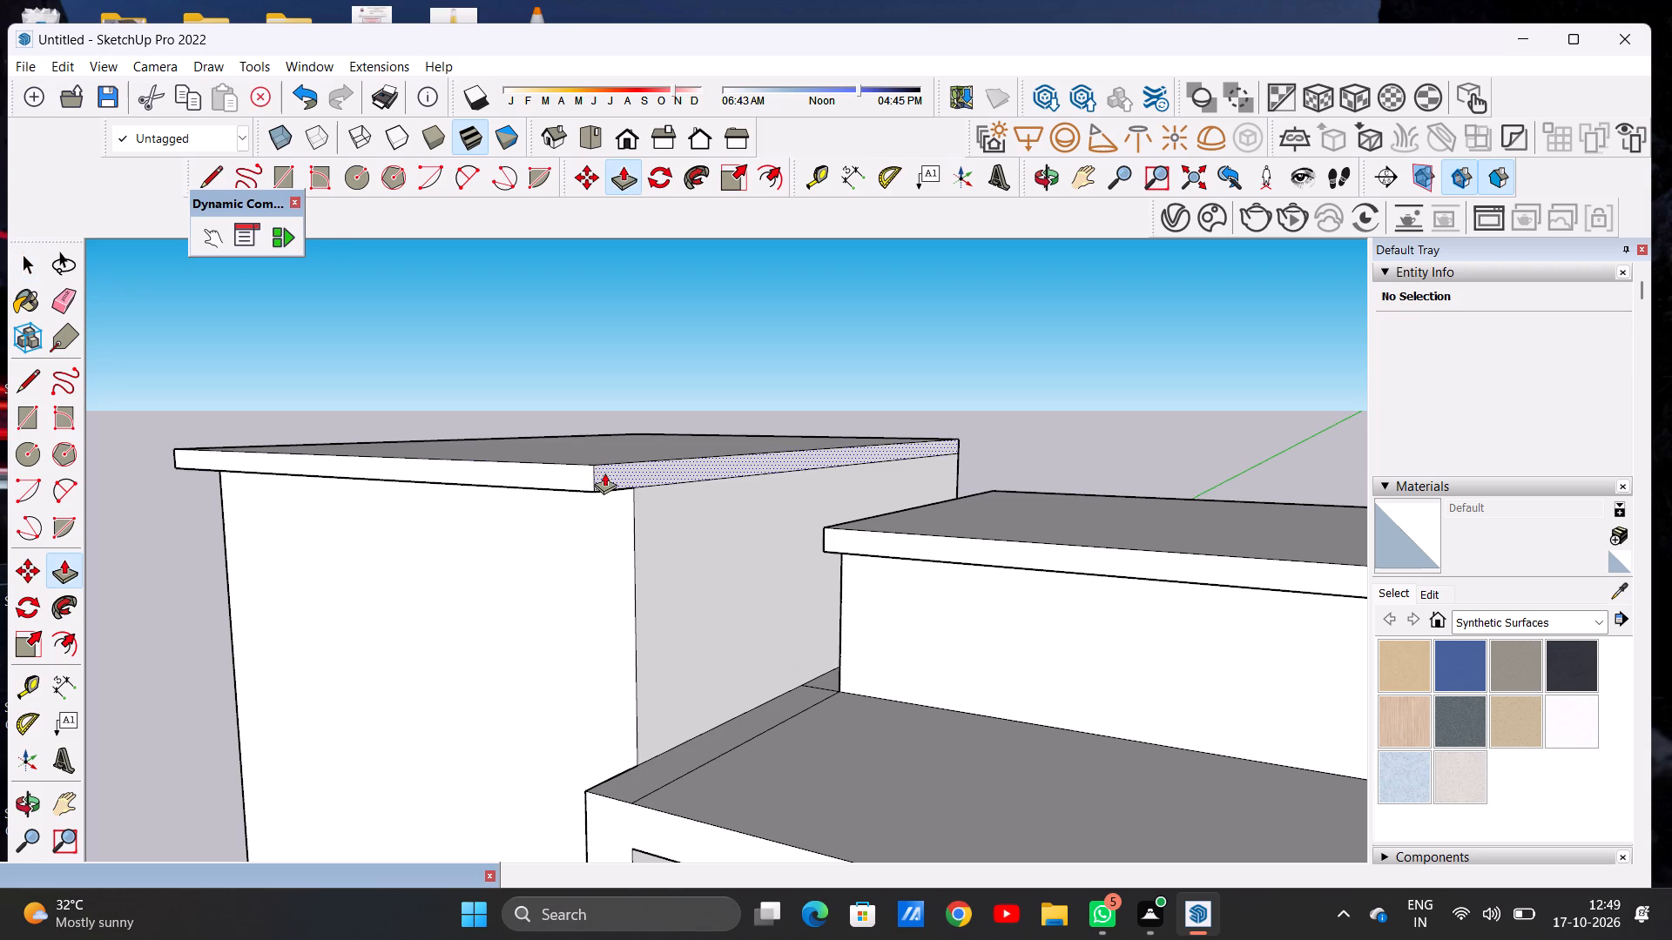
click(606, 473)
click(647, 467)
Push/Pull the main block slab's outer side edge, opposite the lower roof, outward as an overhang.
scroll(651, 532, down, 7)
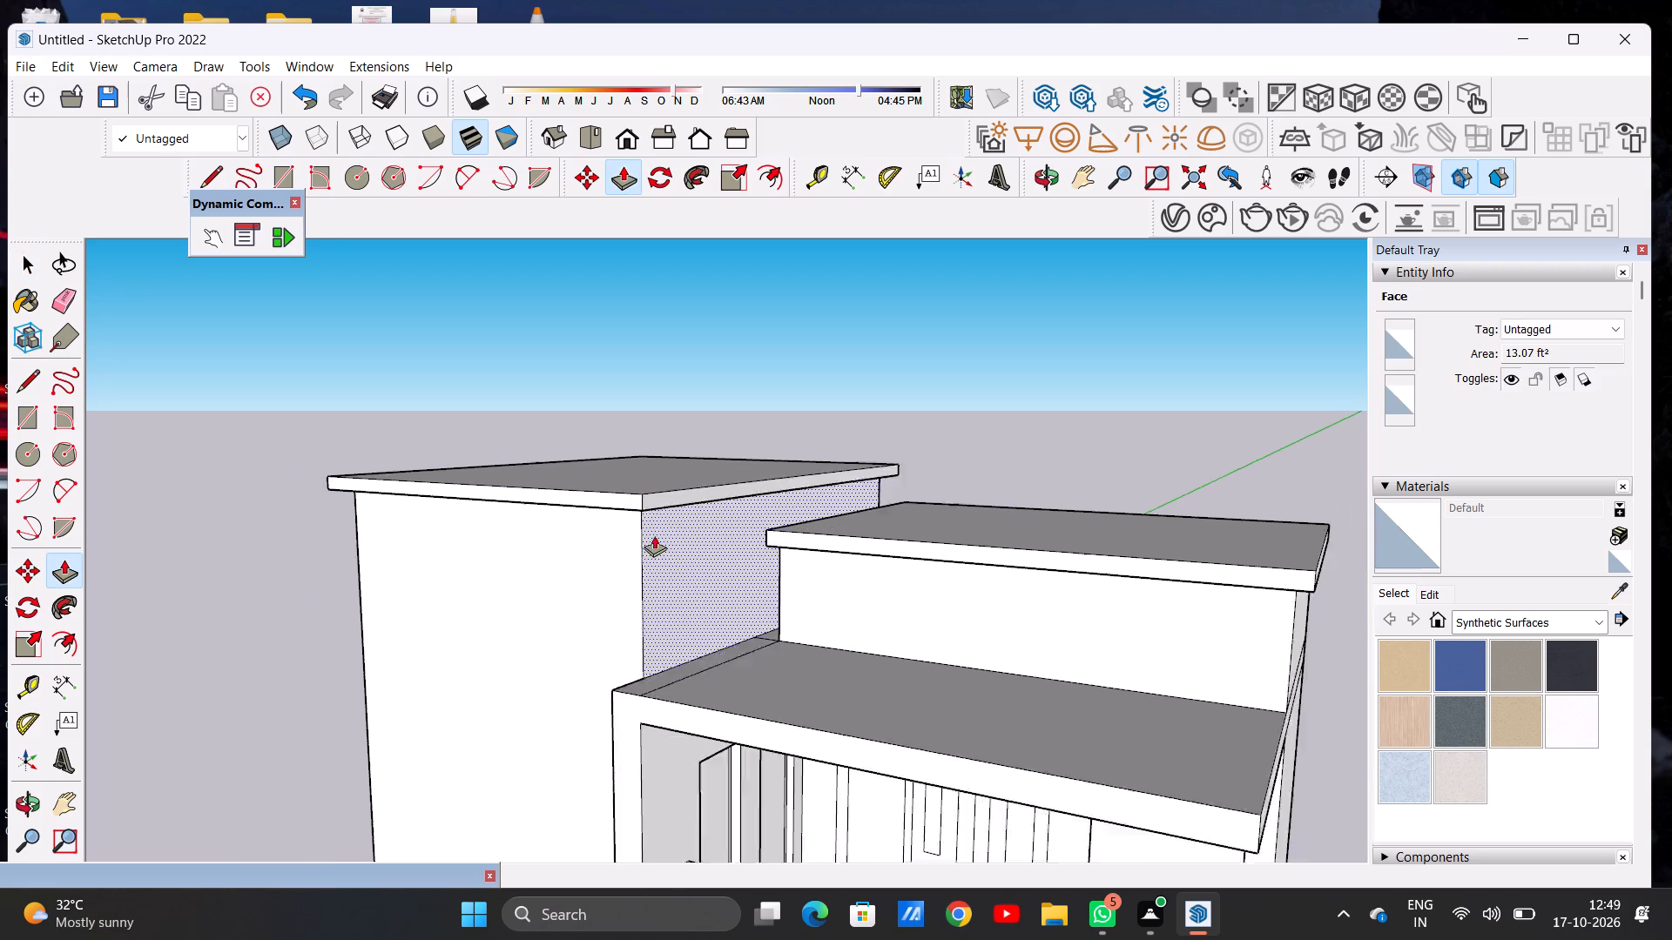
scroll(654, 535, down, 2)
middle_drag(415, 535, 1073, 486)
scroll(753, 482, up, 11)
click(737, 546)
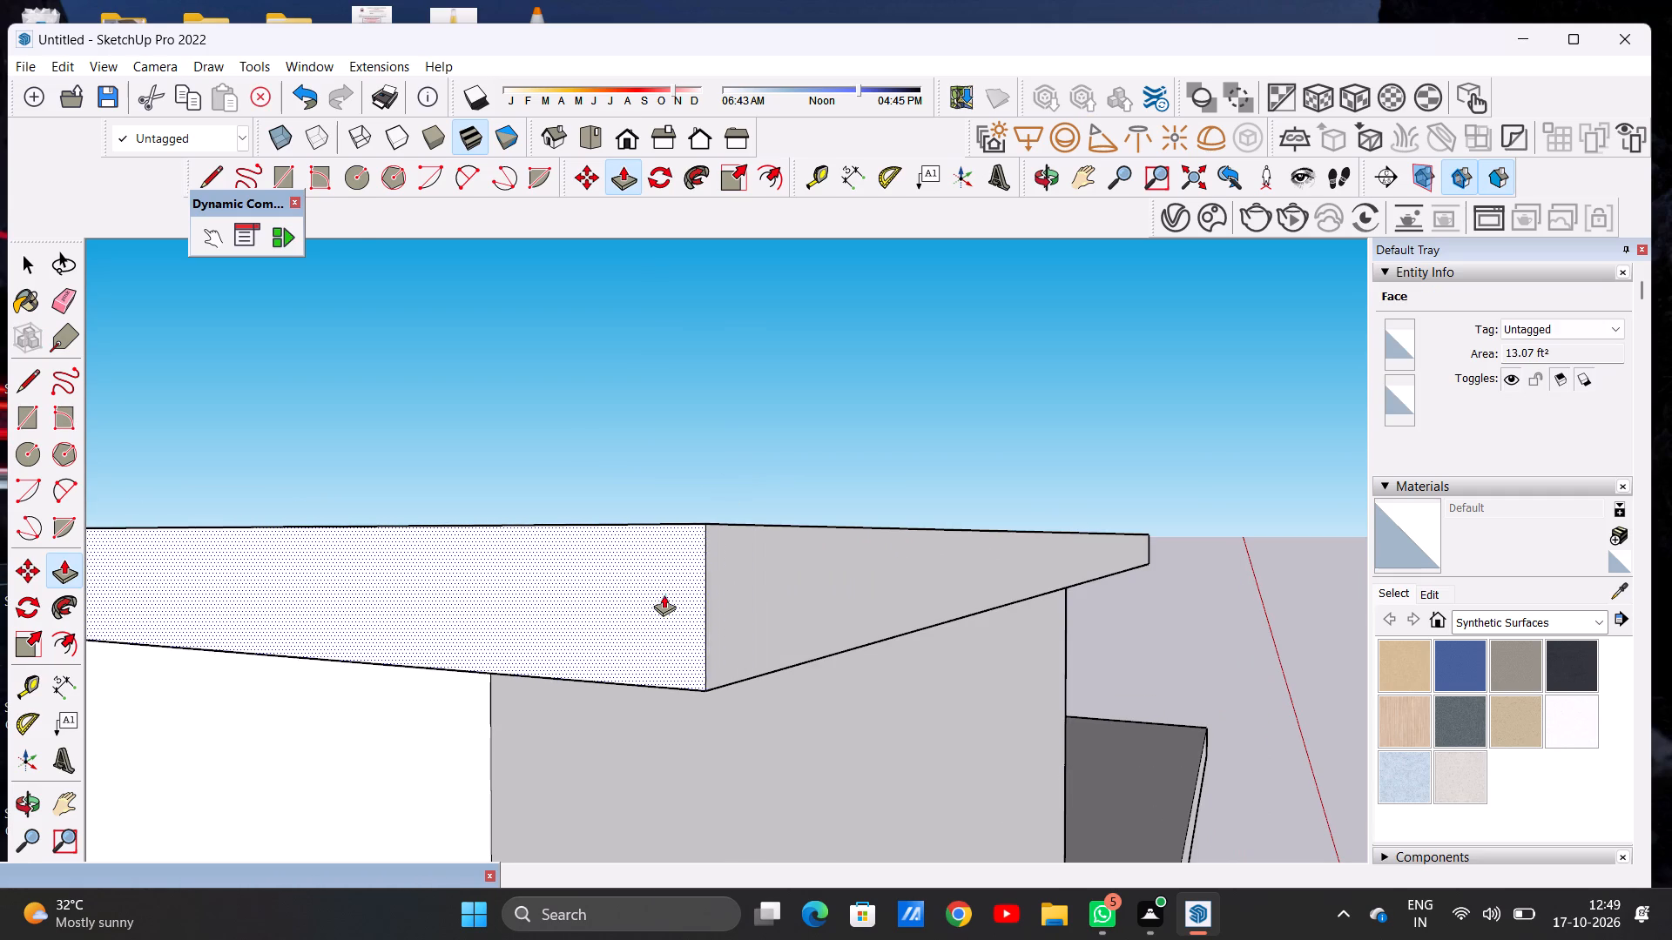
click(662, 596)
Push/Pull the rear edge of the main block's roof slab outward to complete the overhang around the block.
scroll(723, 540, down, 14)
middle_drag(680, 648, 664, 526)
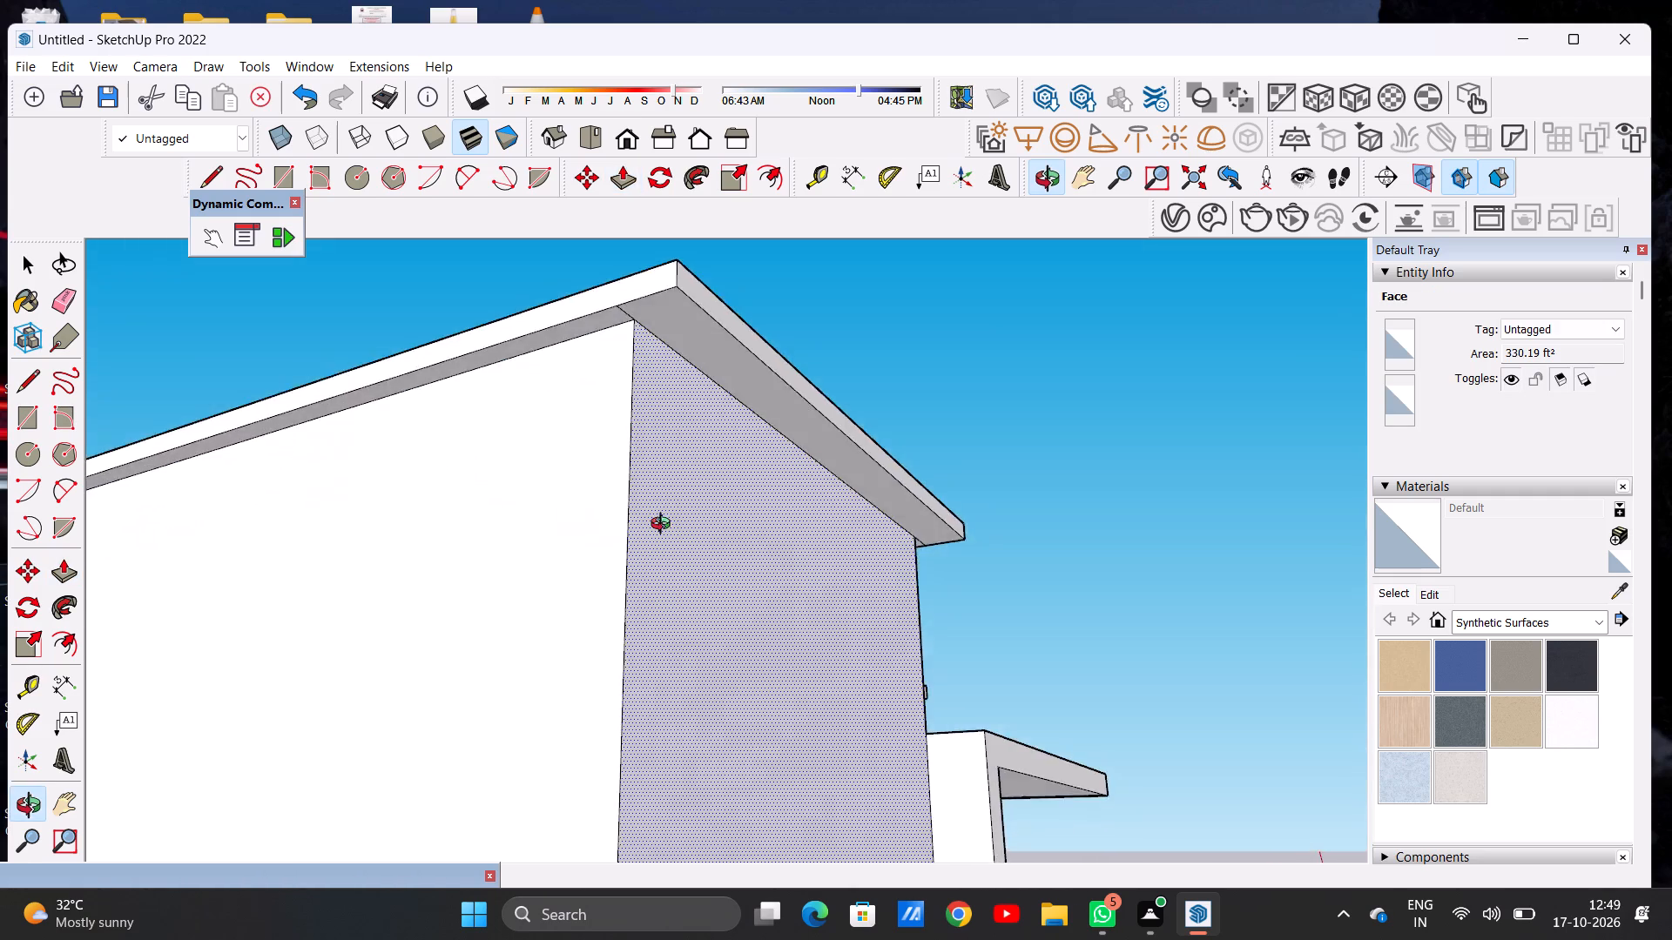
middle_drag(664, 526, 788, 646)
scroll(860, 581, down, 14)
middle_drag(496, 587, 854, 635)
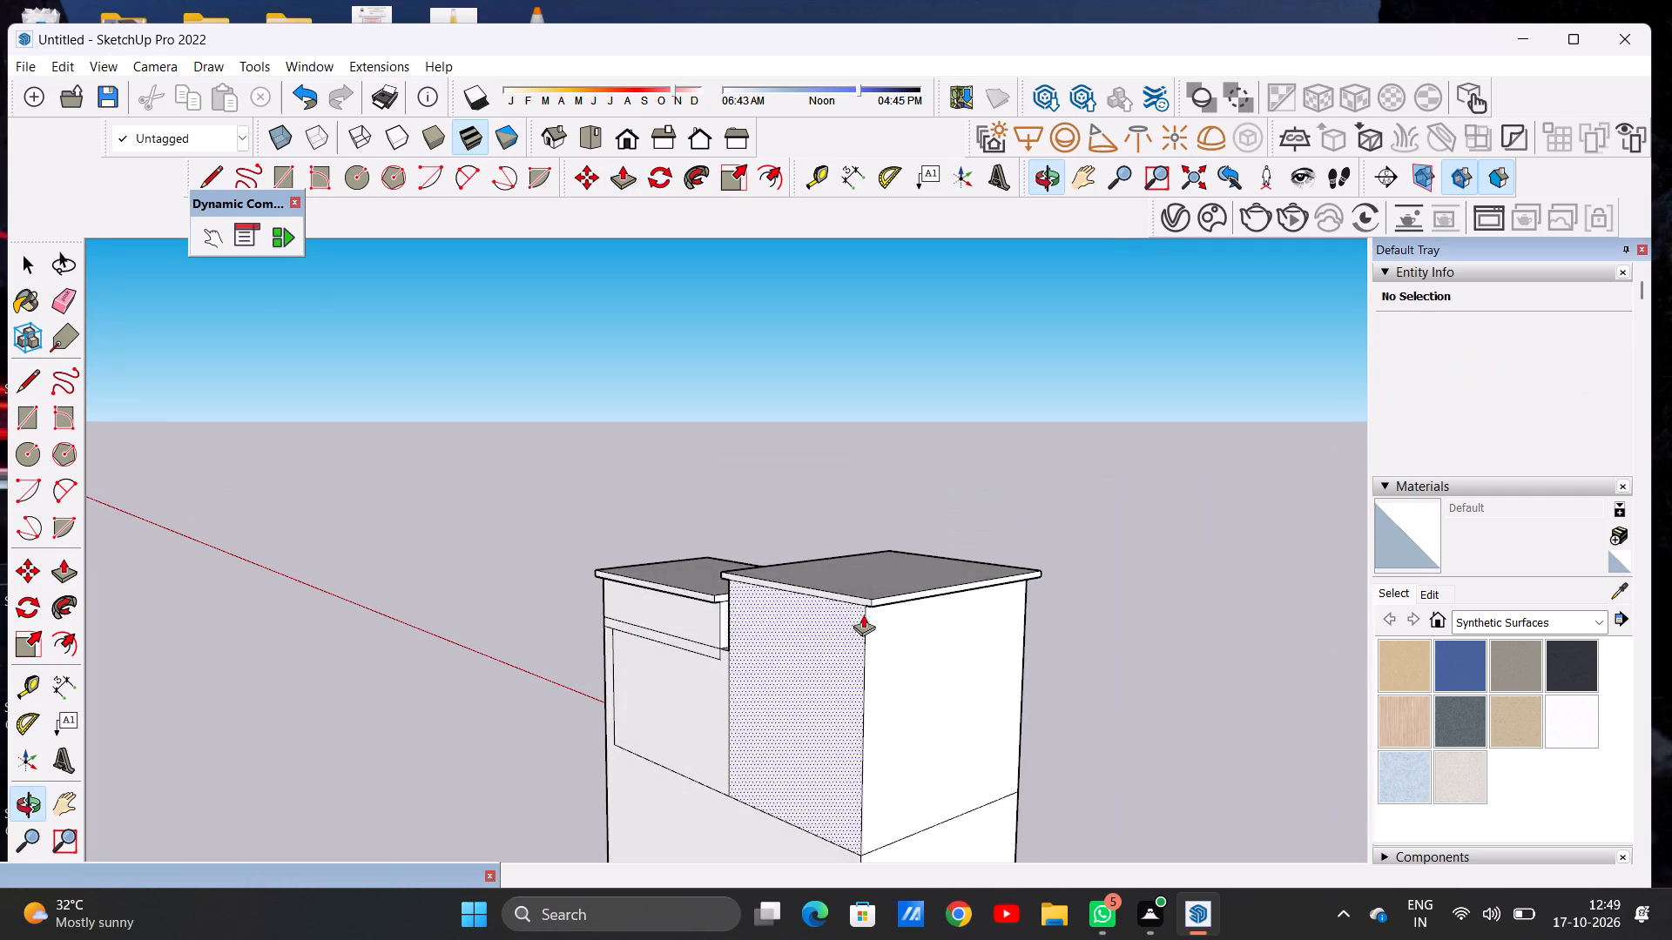
scroll(866, 594, up, 19)
click(864, 620)
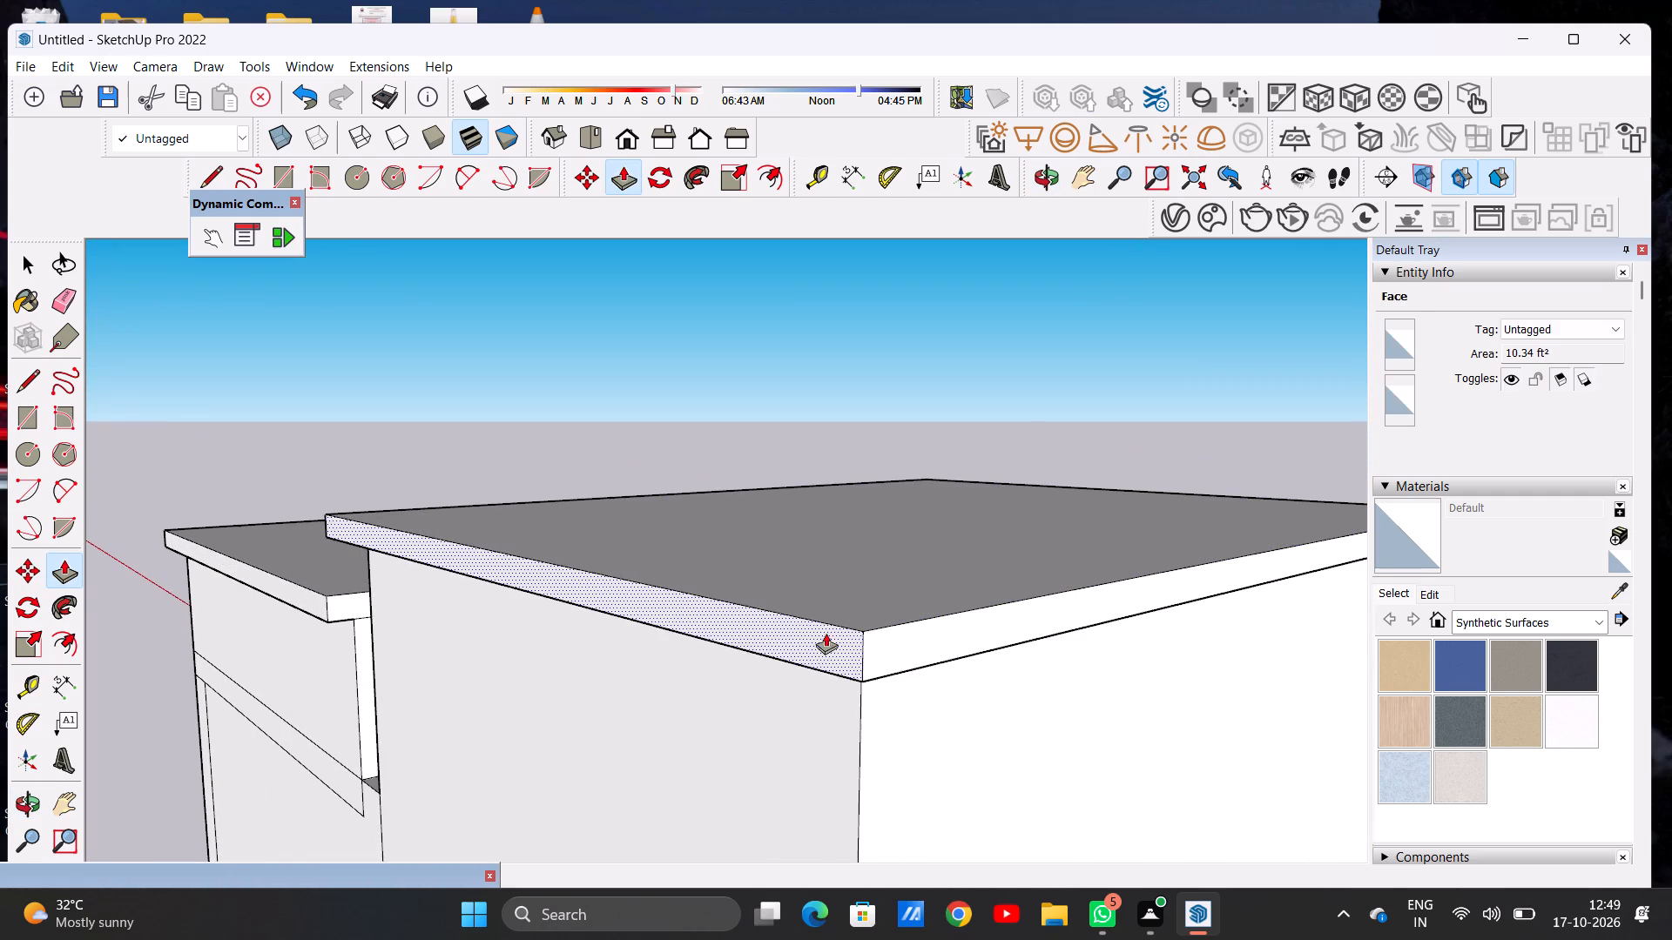
click(804, 647)
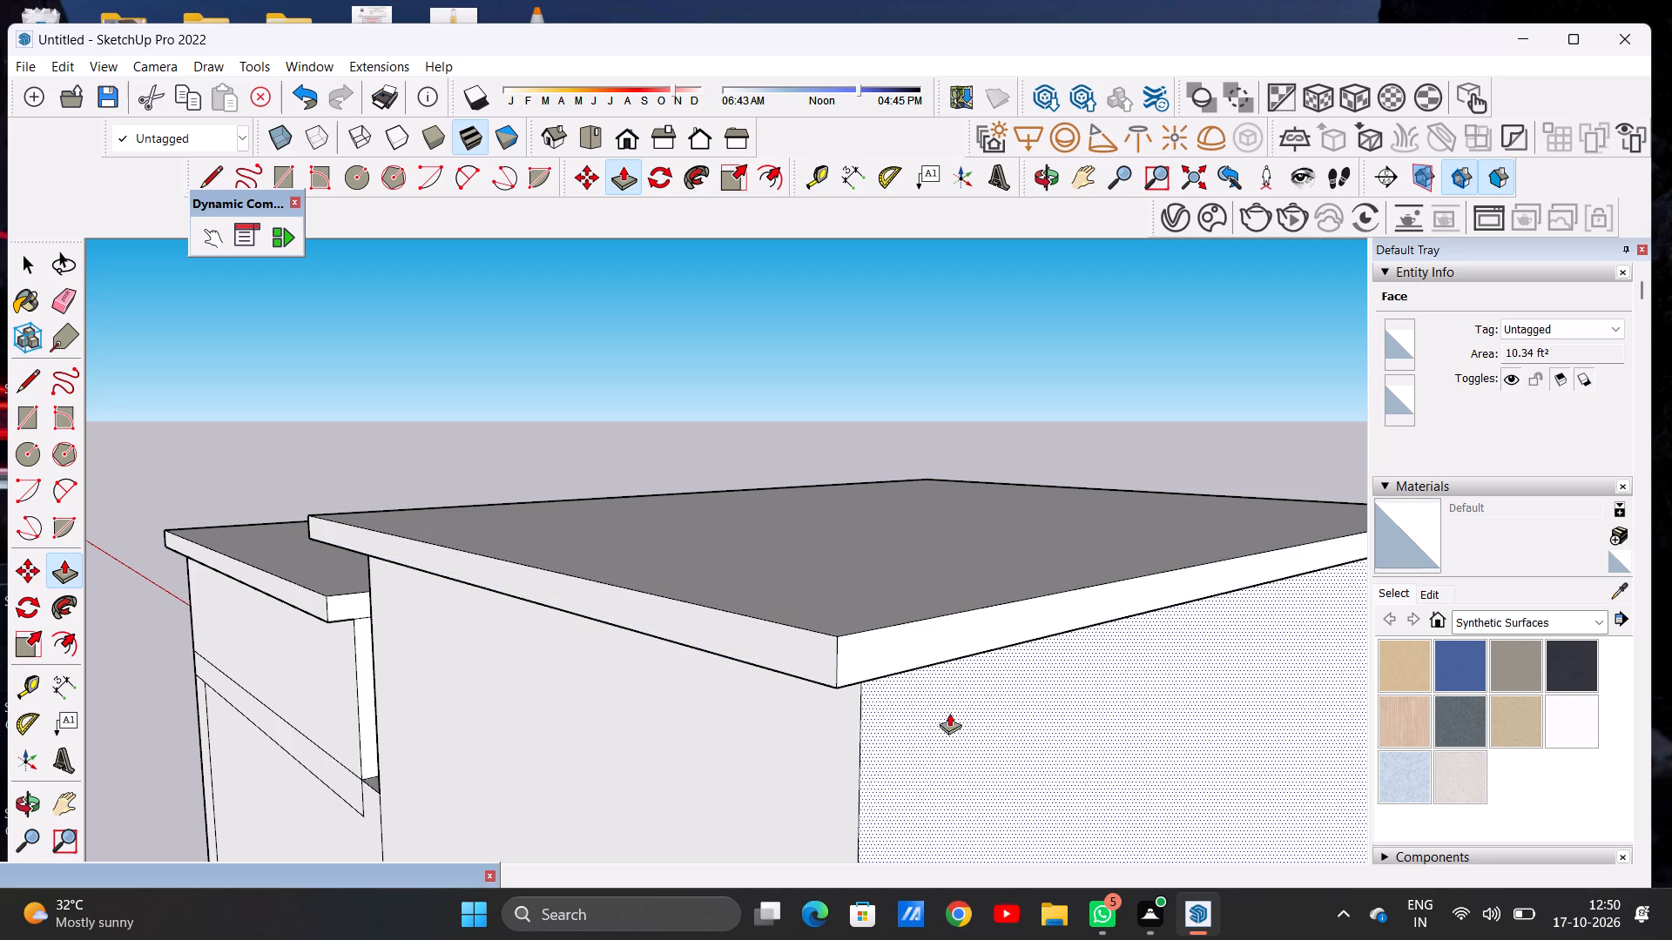
Erase the horizontal floor line across the main block's front wall, including its remaining segment beside the balcony frame.
middle_drag(943, 722, 518, 628)
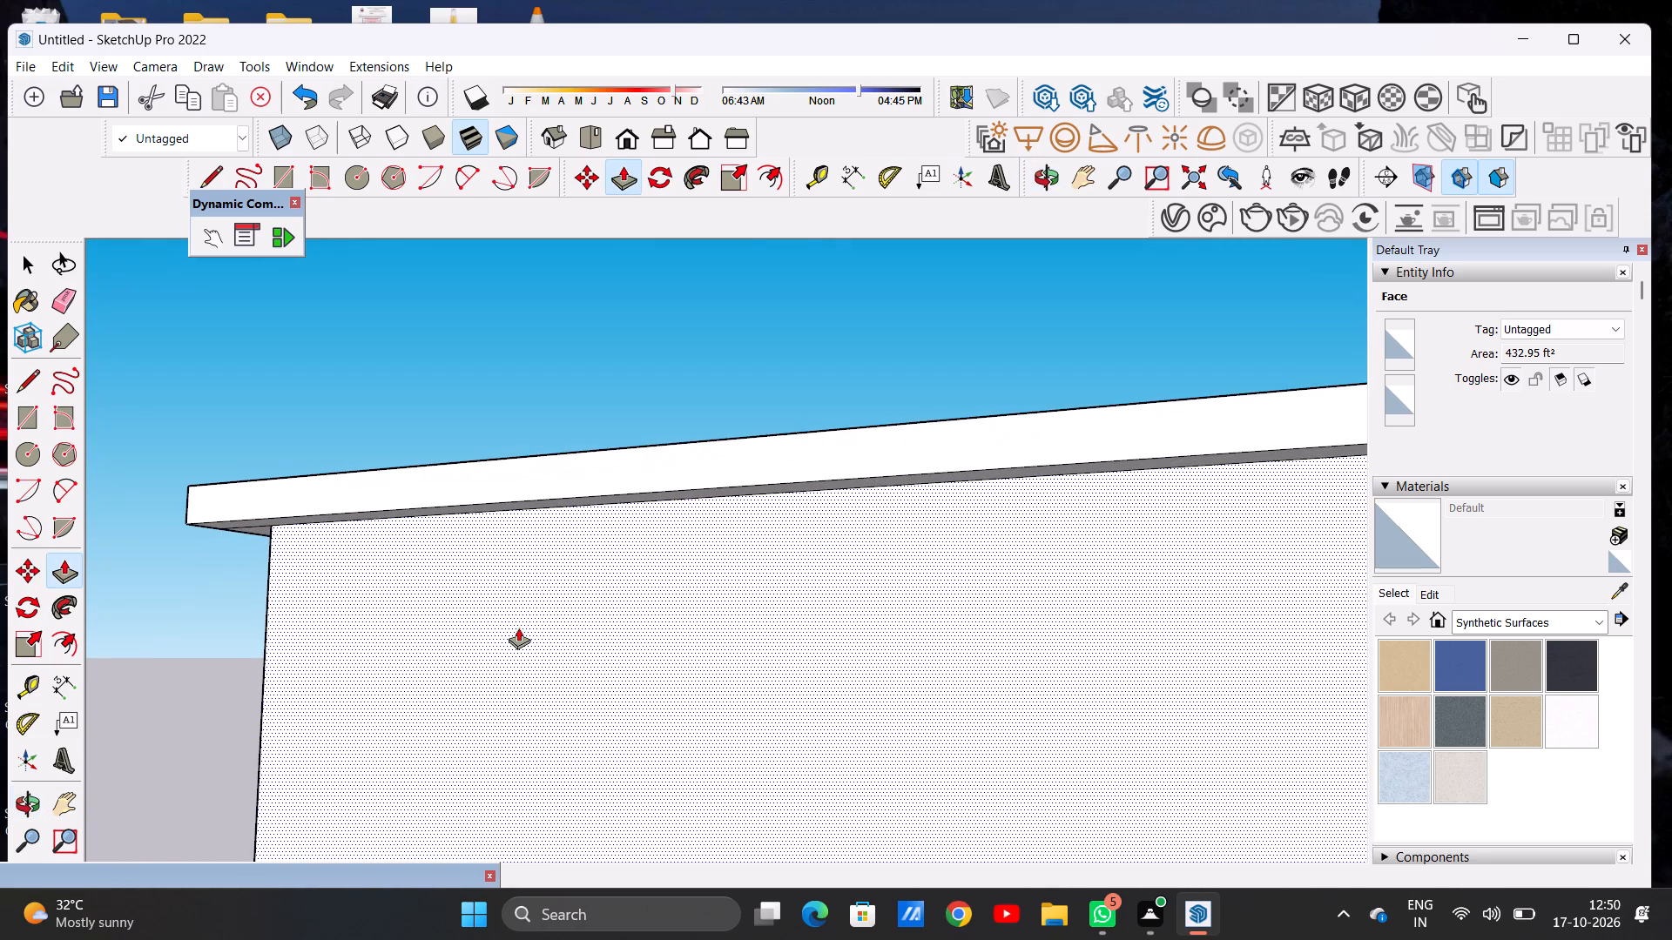
key(space)
scroll(599, 604, down, 20)
scroll(599, 604, down, 4)
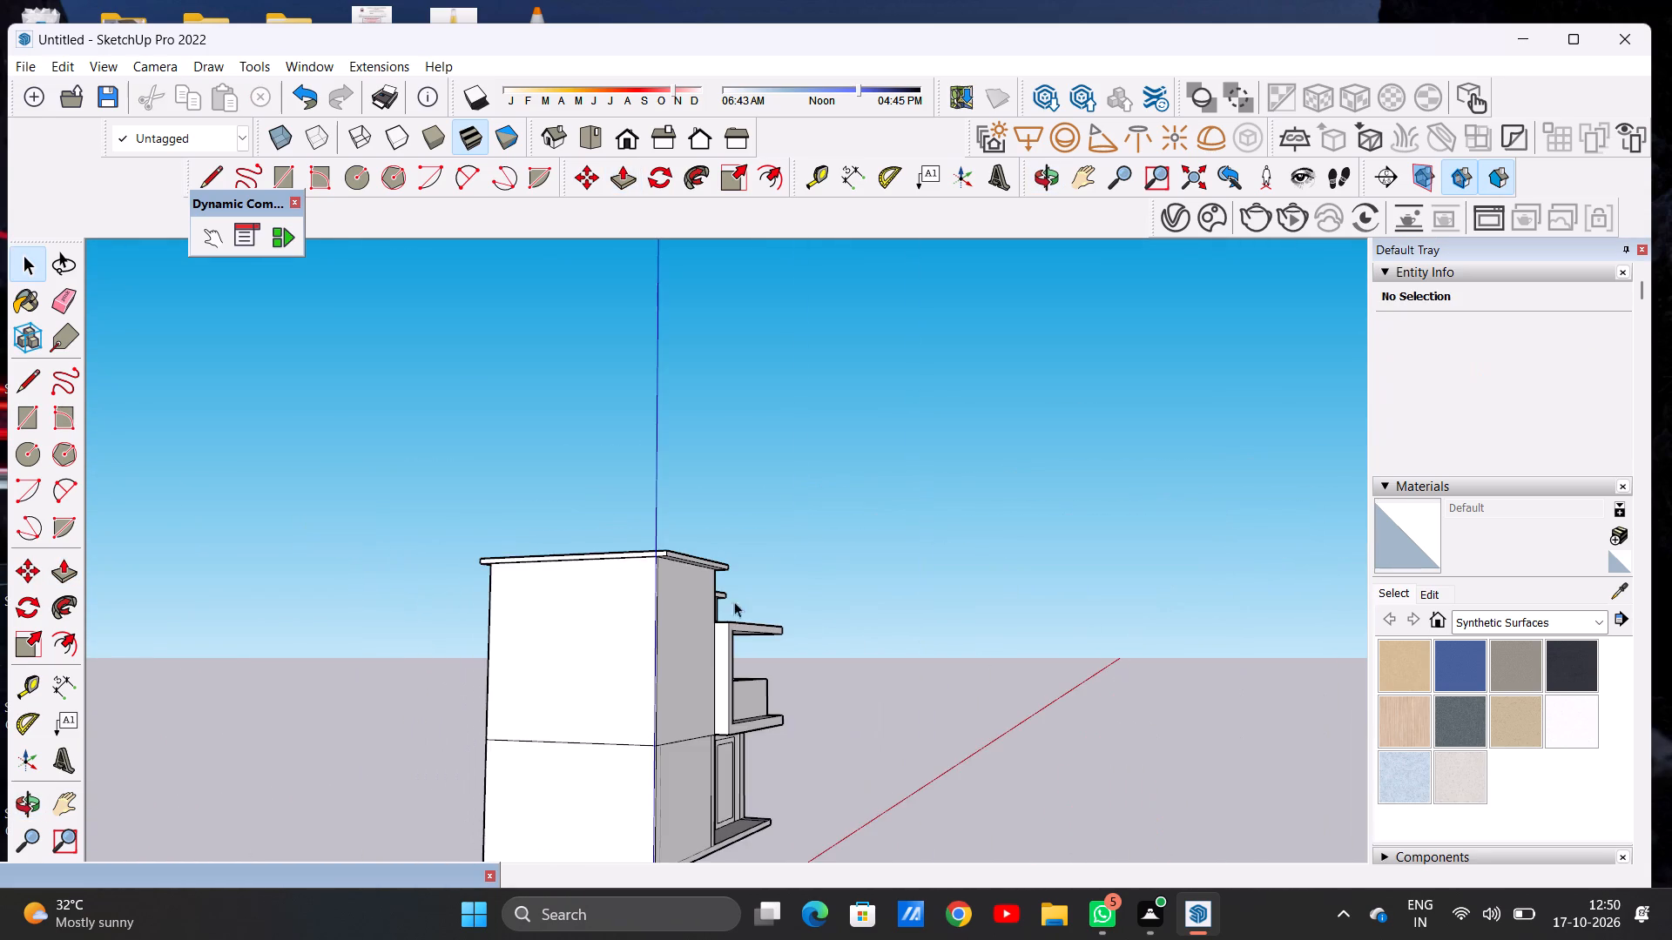
middle_drag(826, 611, 245, 591)
middle_drag(299, 614, 465, 655)
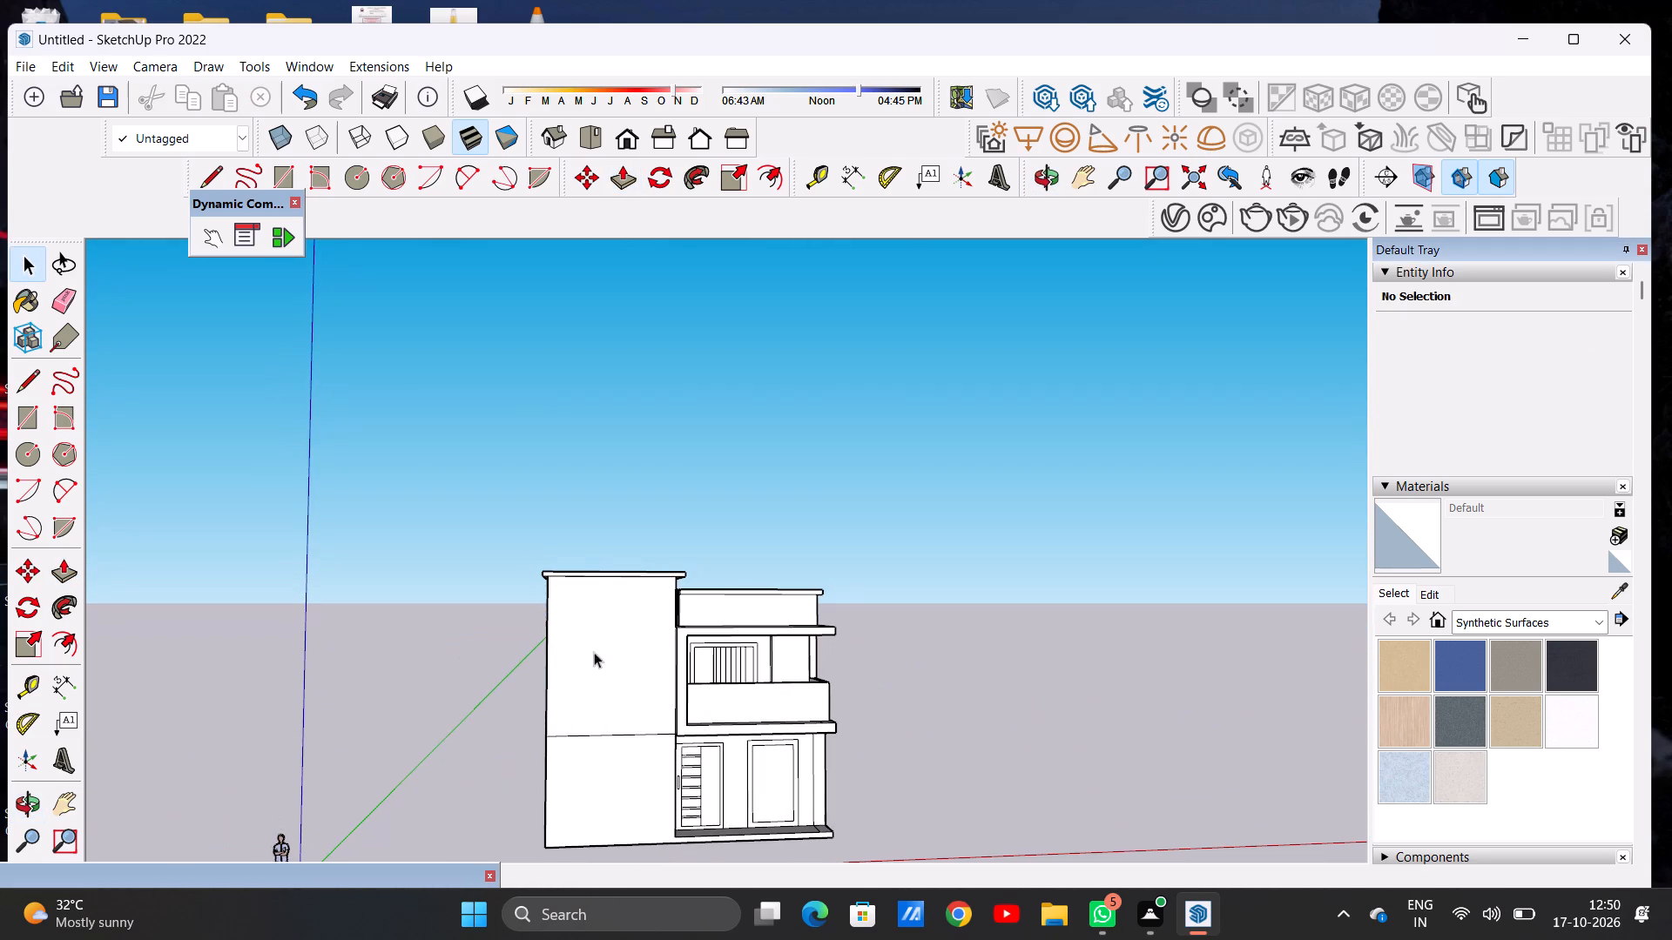
scroll(705, 796, up, 6)
middle_drag(714, 755, 635, 763)
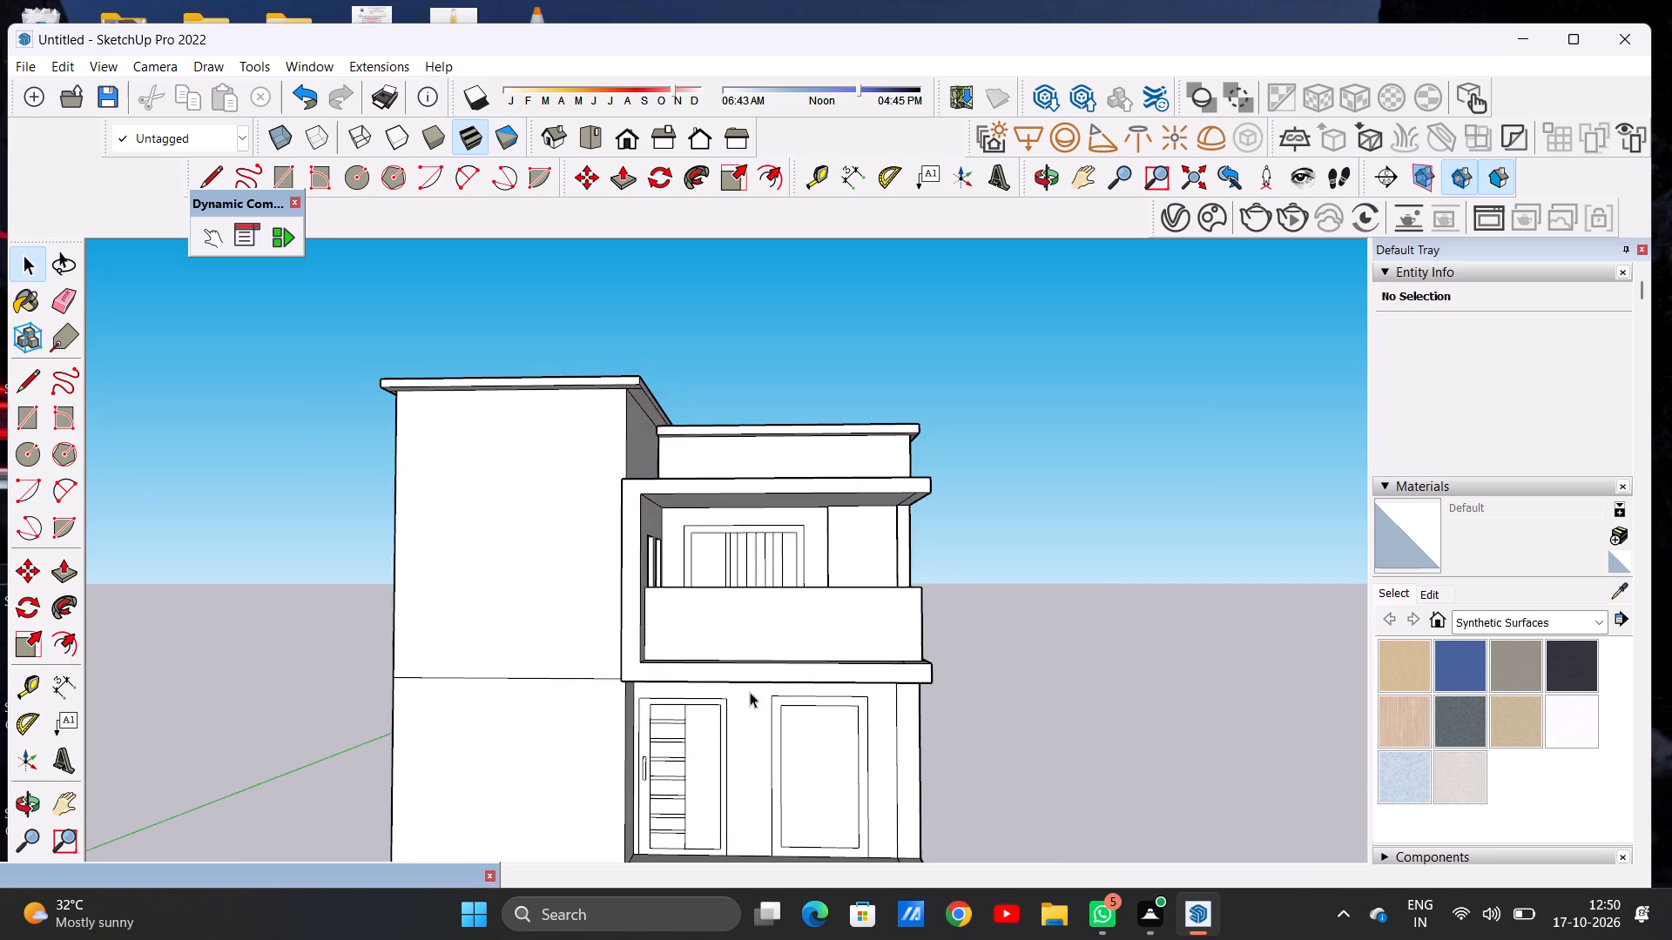
scroll(814, 648, down, 8)
scroll(741, 668, up, 6)
scroll(678, 714, up, 3)
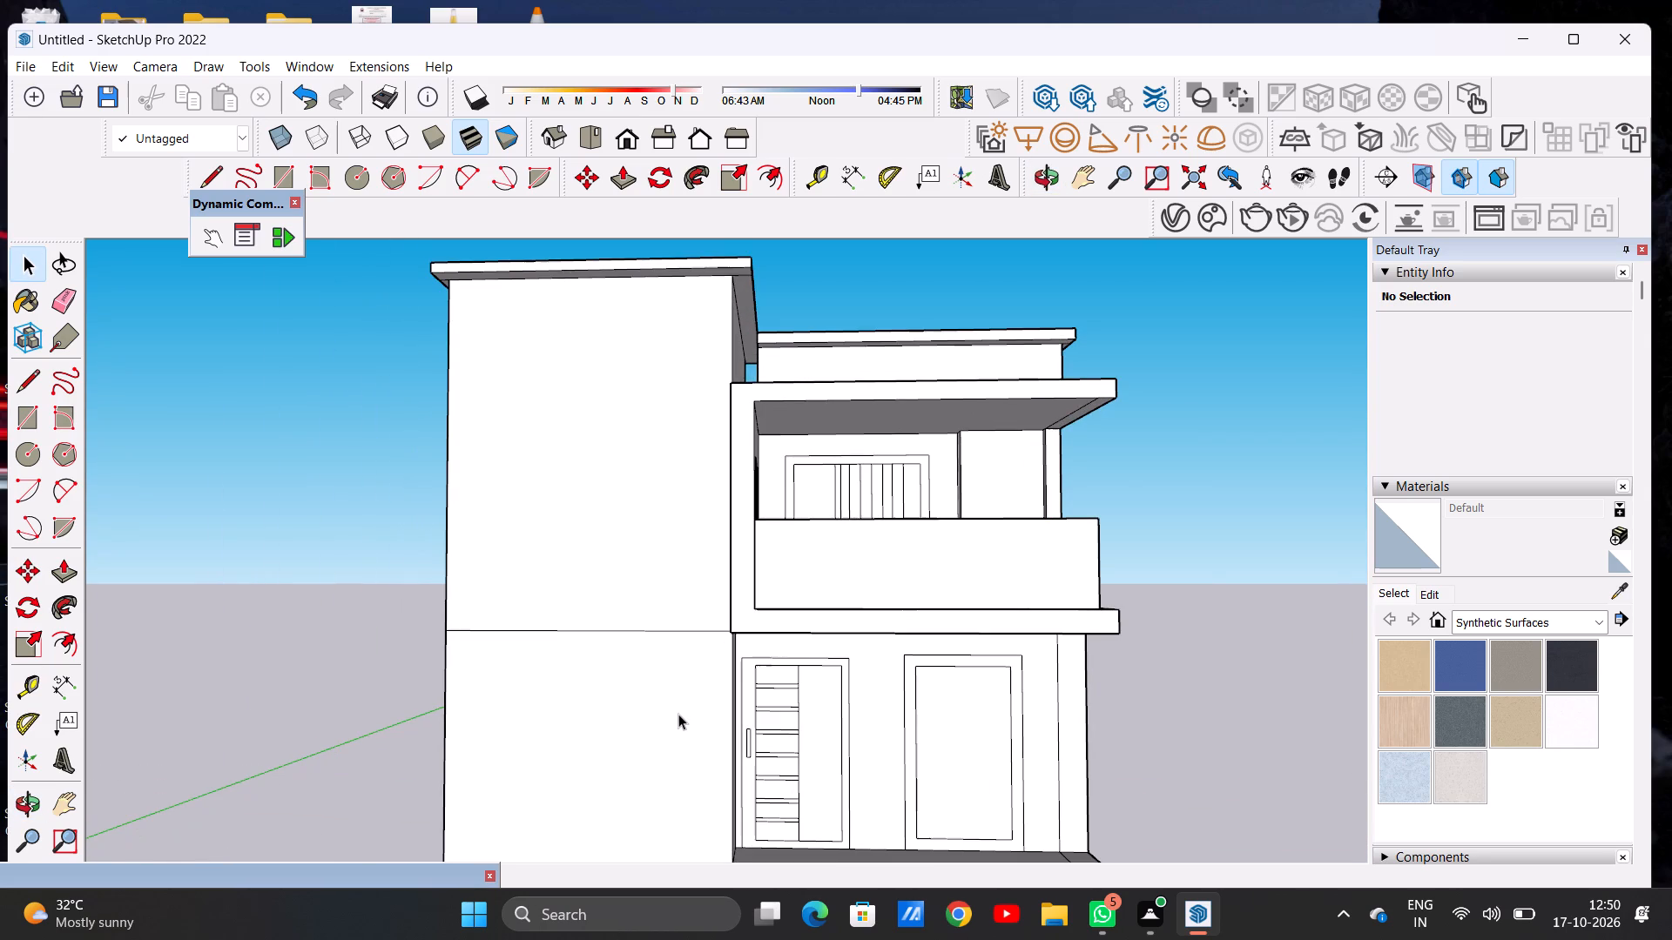
key(e)
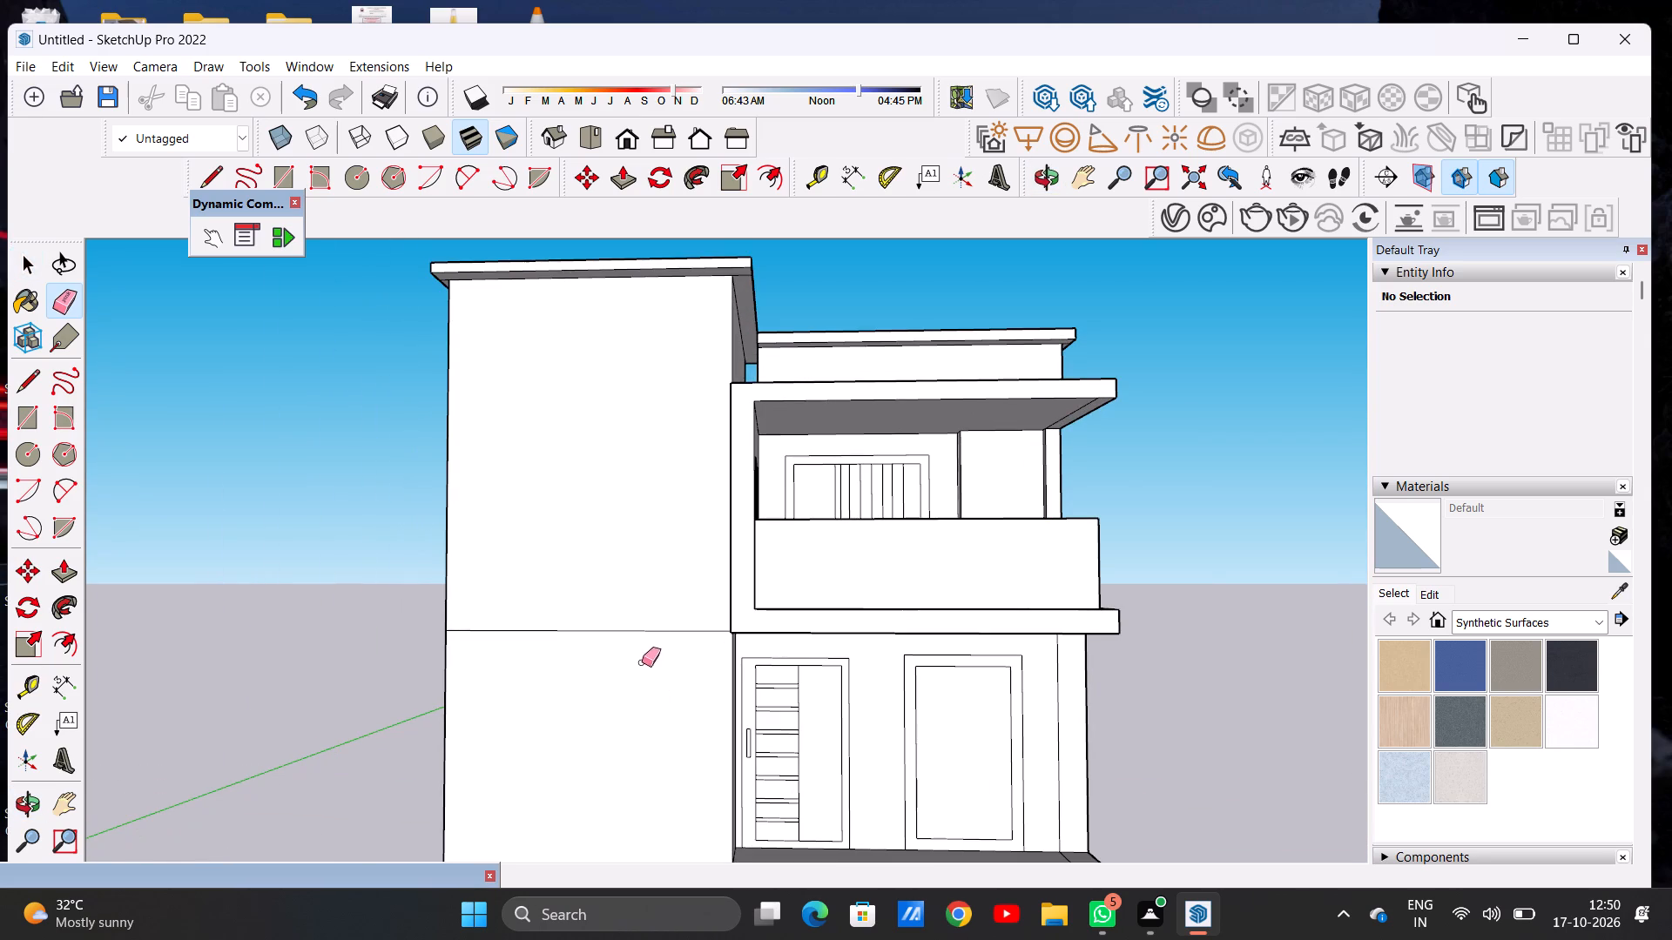
drag(649, 620, 649, 634)
scroll(719, 634, up, 12)
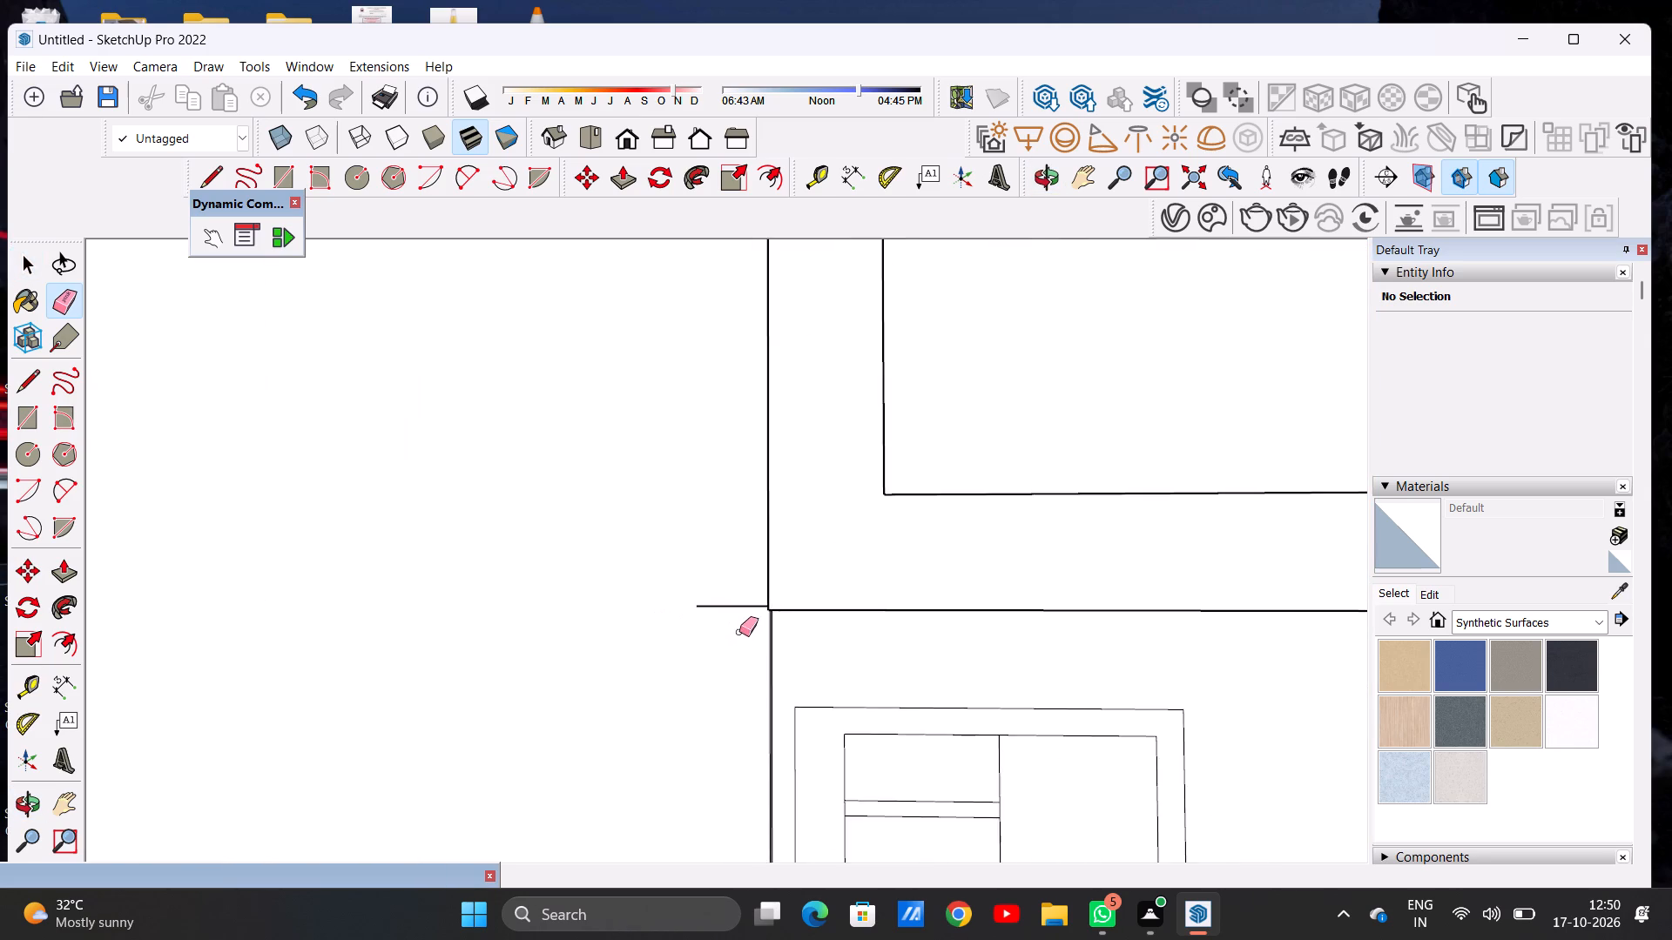
scroll(739, 632, up, 6)
drag(746, 577, 737, 610)
key(space)
scroll(738, 654, down, 20)
scroll(738, 654, down, 5)
middle_drag(740, 601, 740, 650)
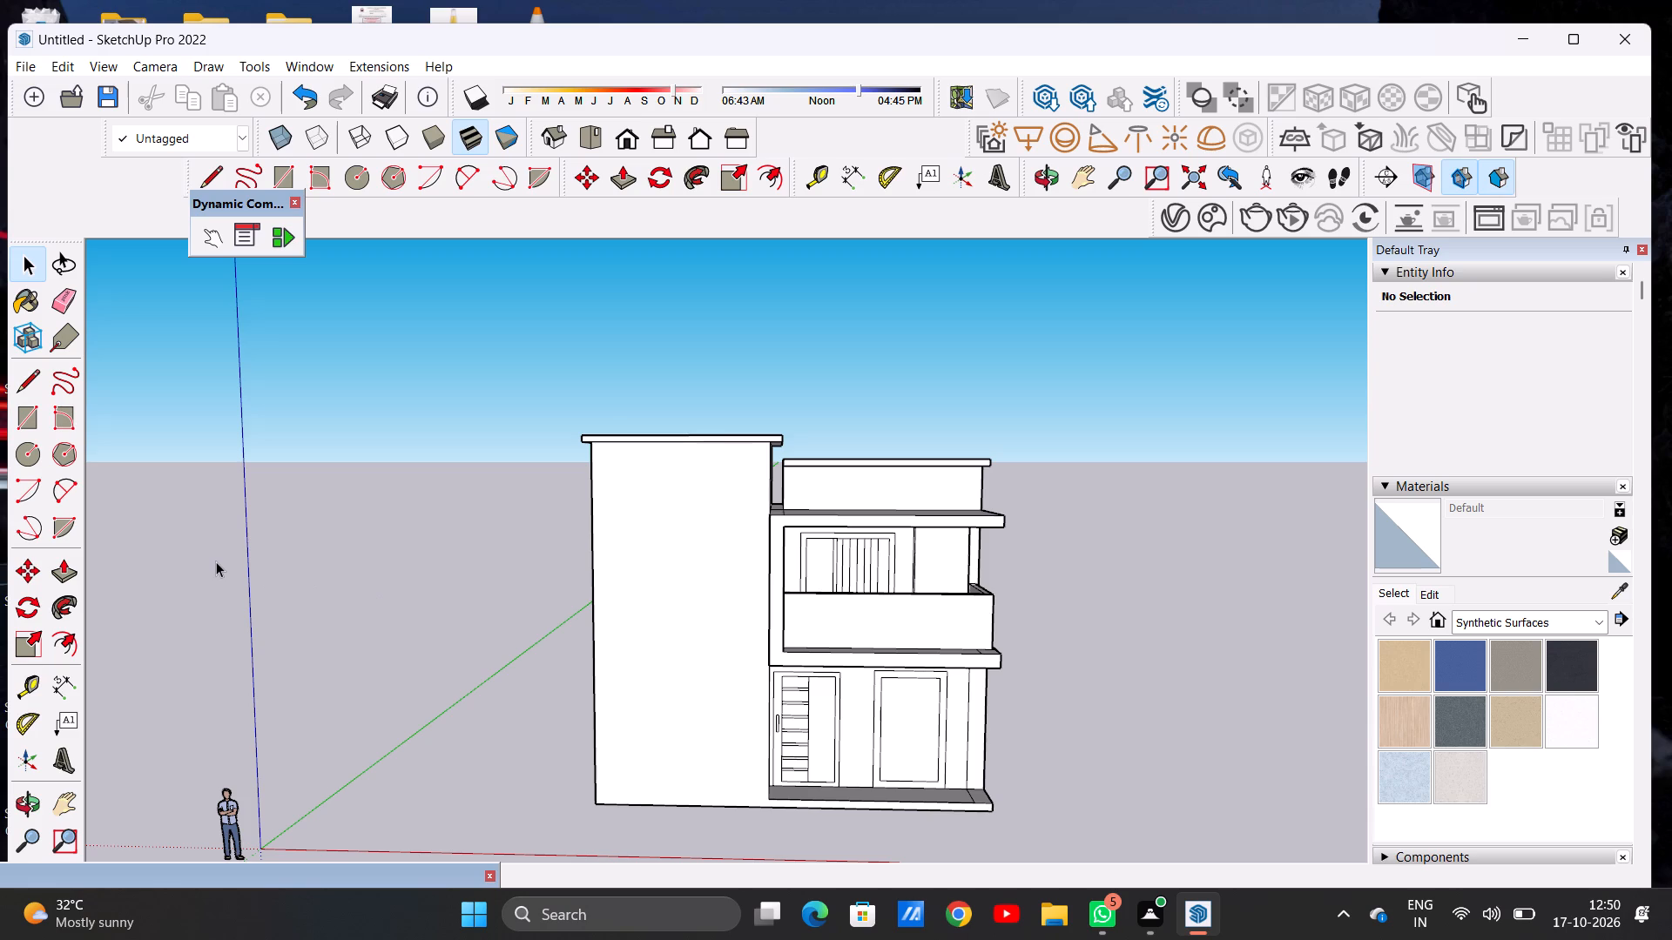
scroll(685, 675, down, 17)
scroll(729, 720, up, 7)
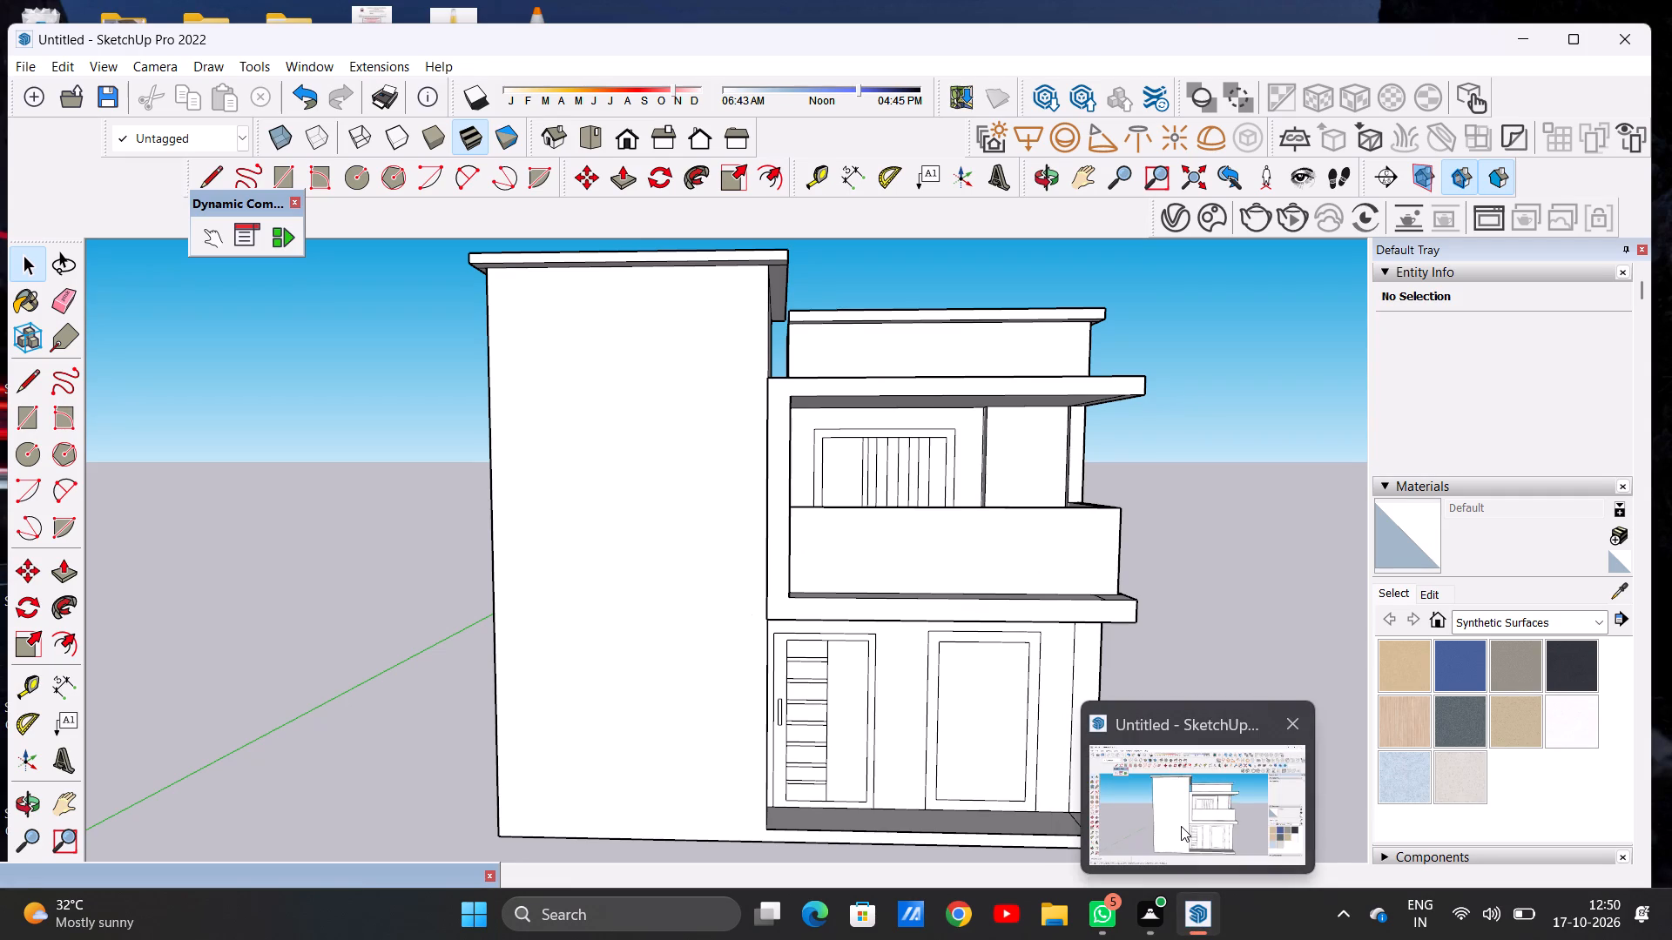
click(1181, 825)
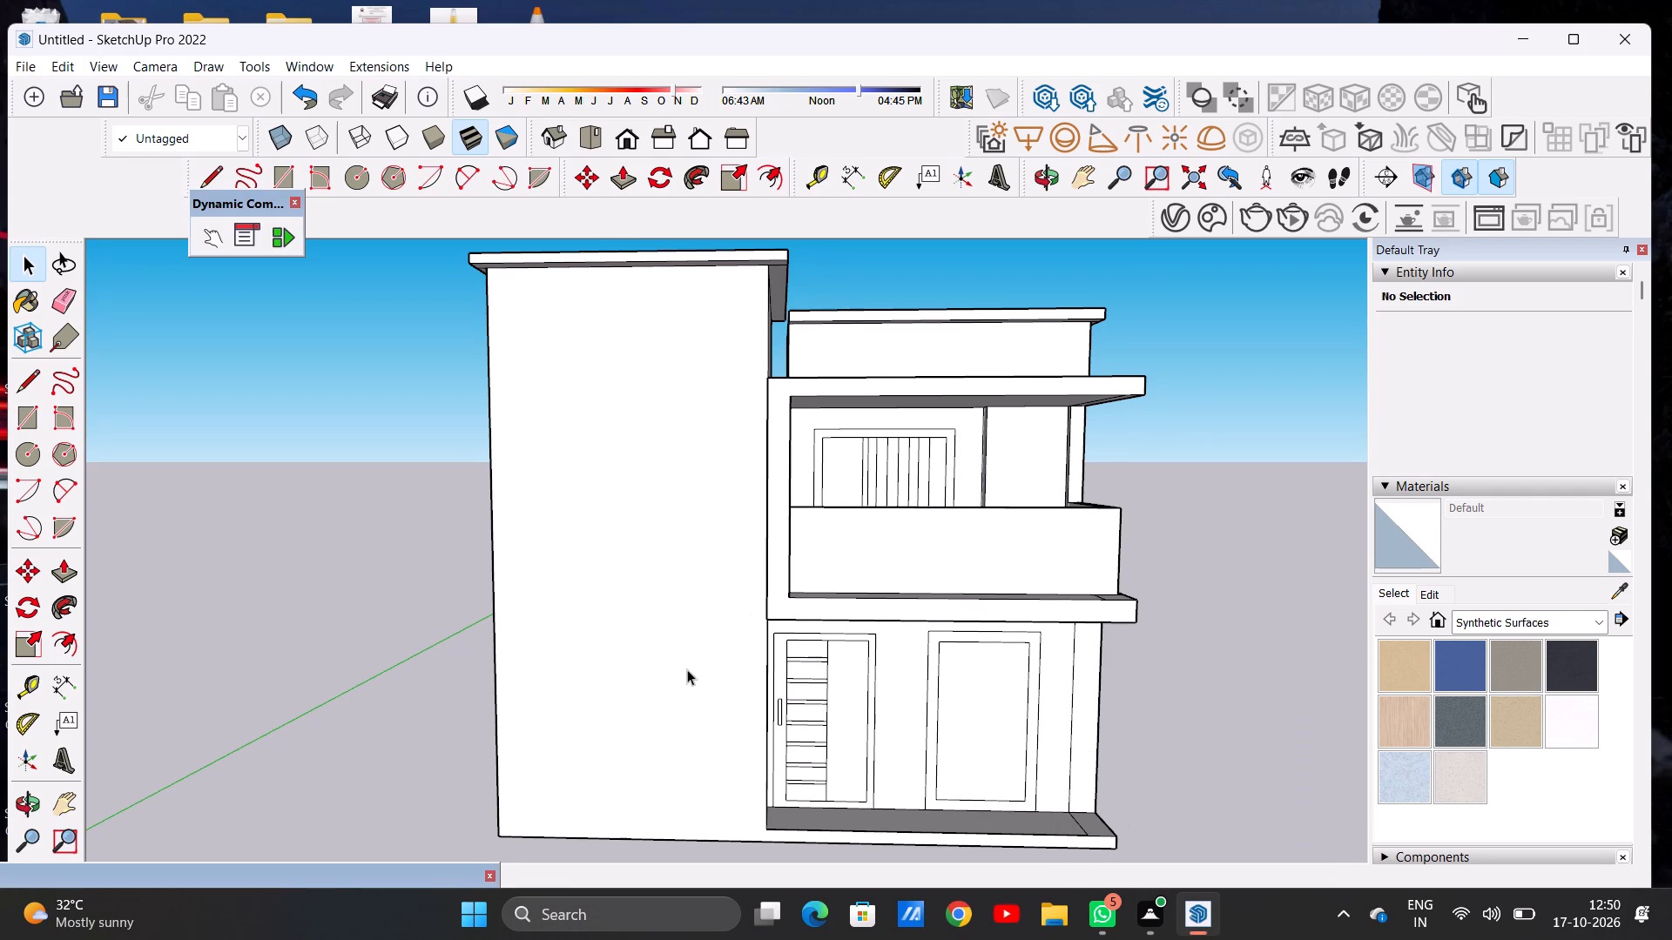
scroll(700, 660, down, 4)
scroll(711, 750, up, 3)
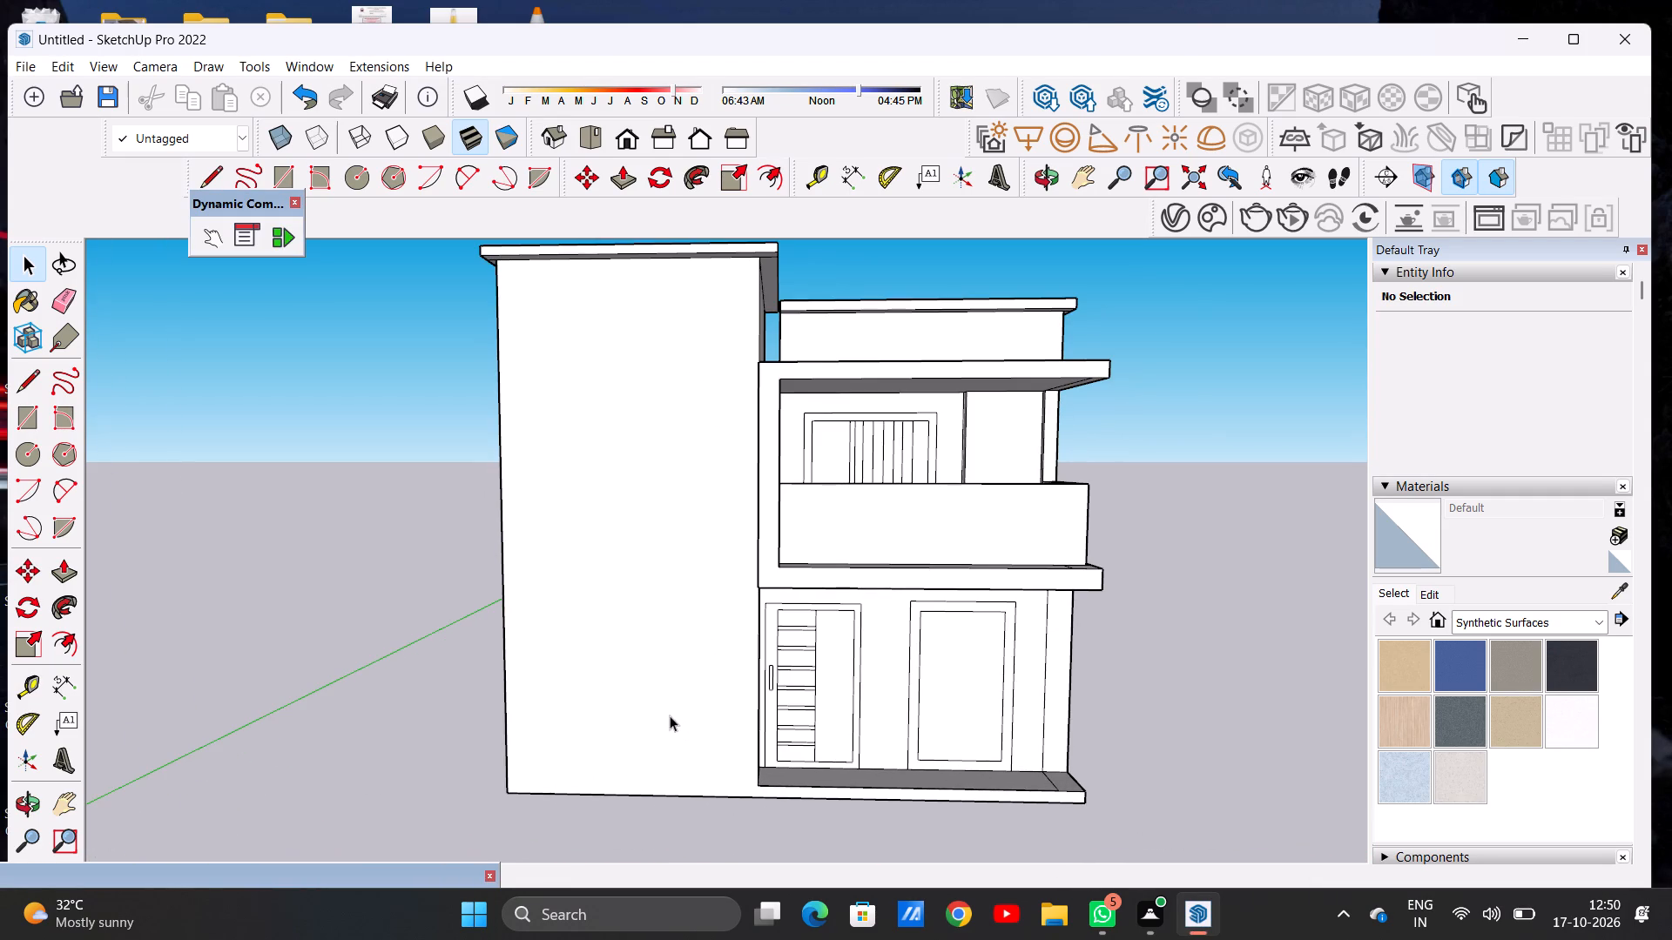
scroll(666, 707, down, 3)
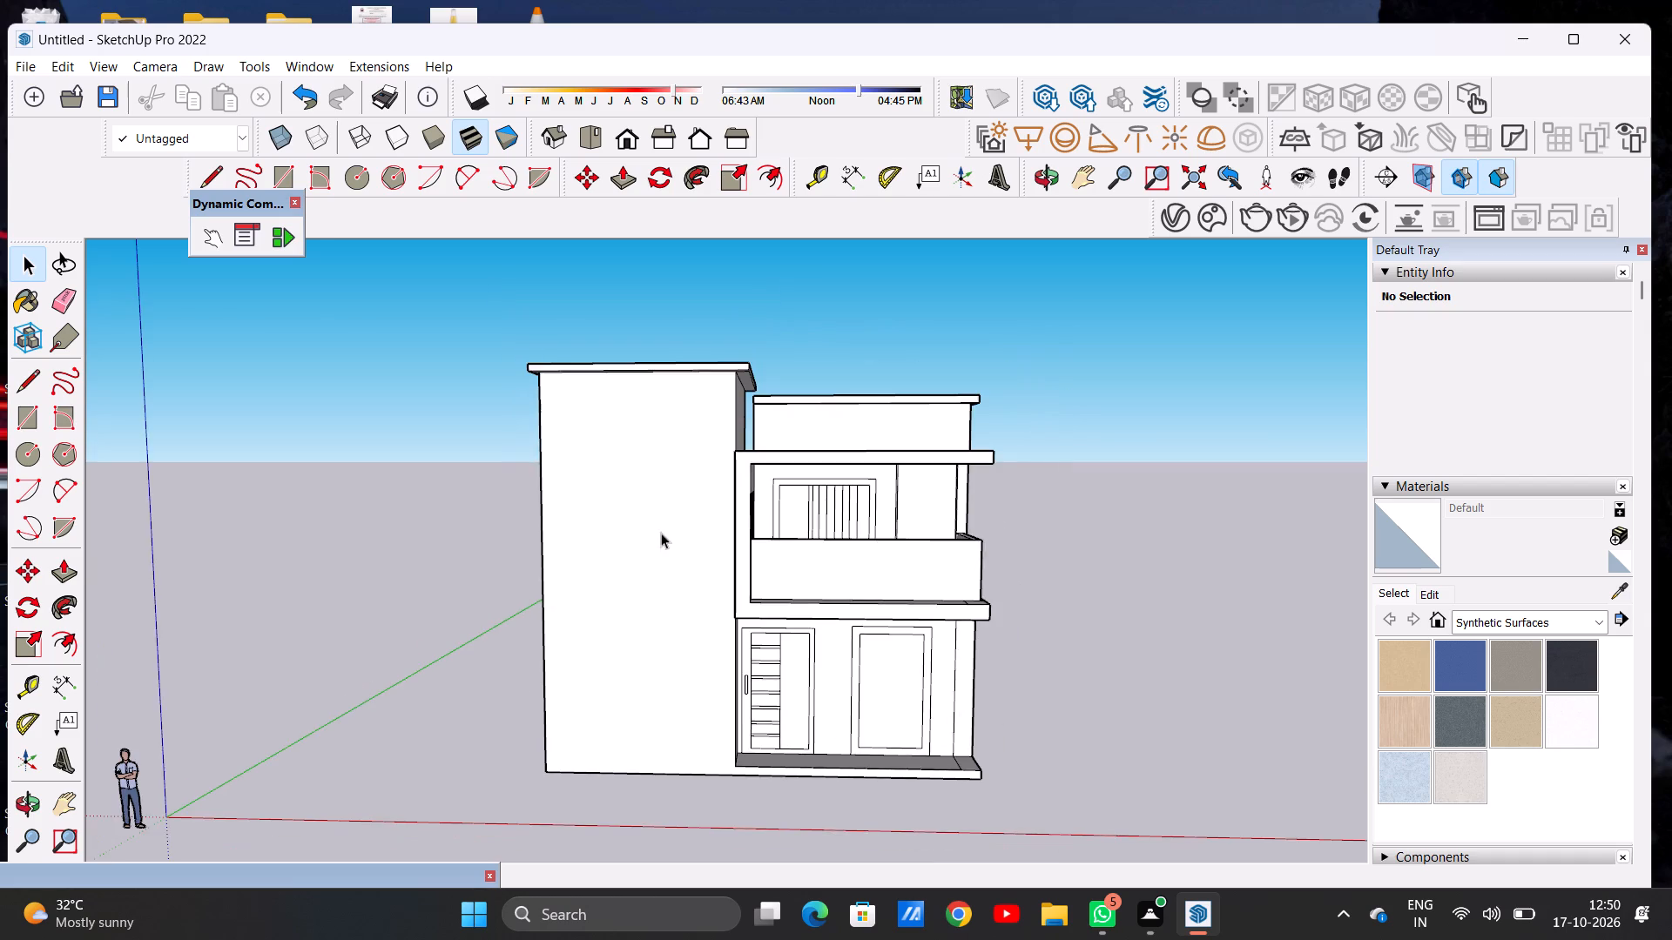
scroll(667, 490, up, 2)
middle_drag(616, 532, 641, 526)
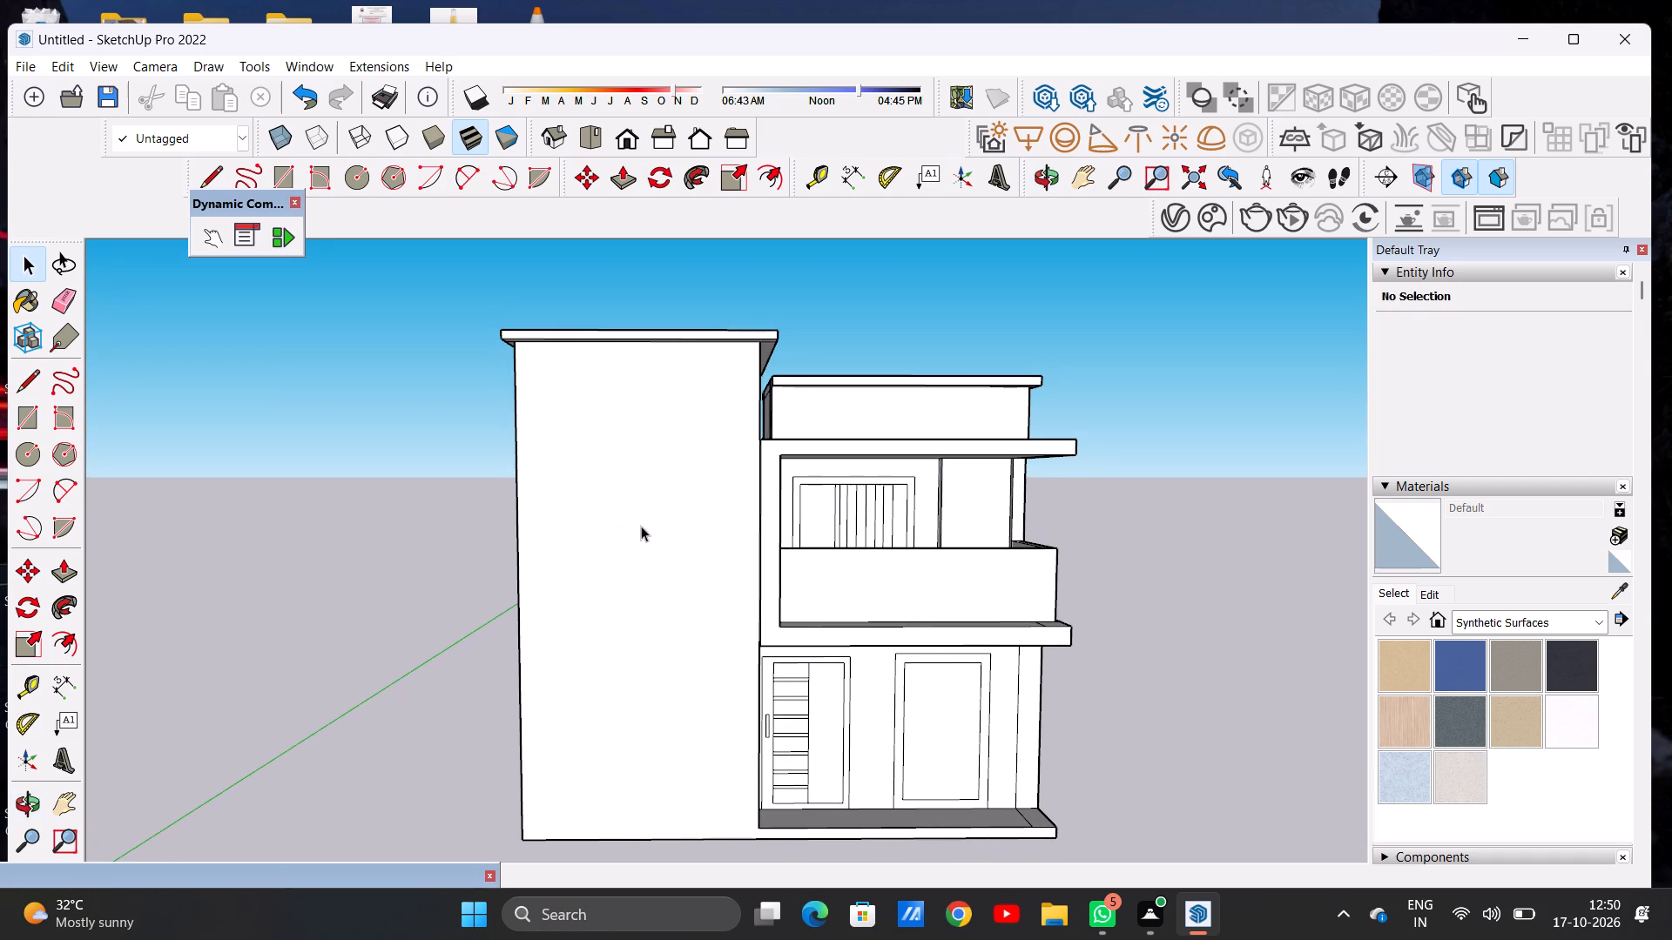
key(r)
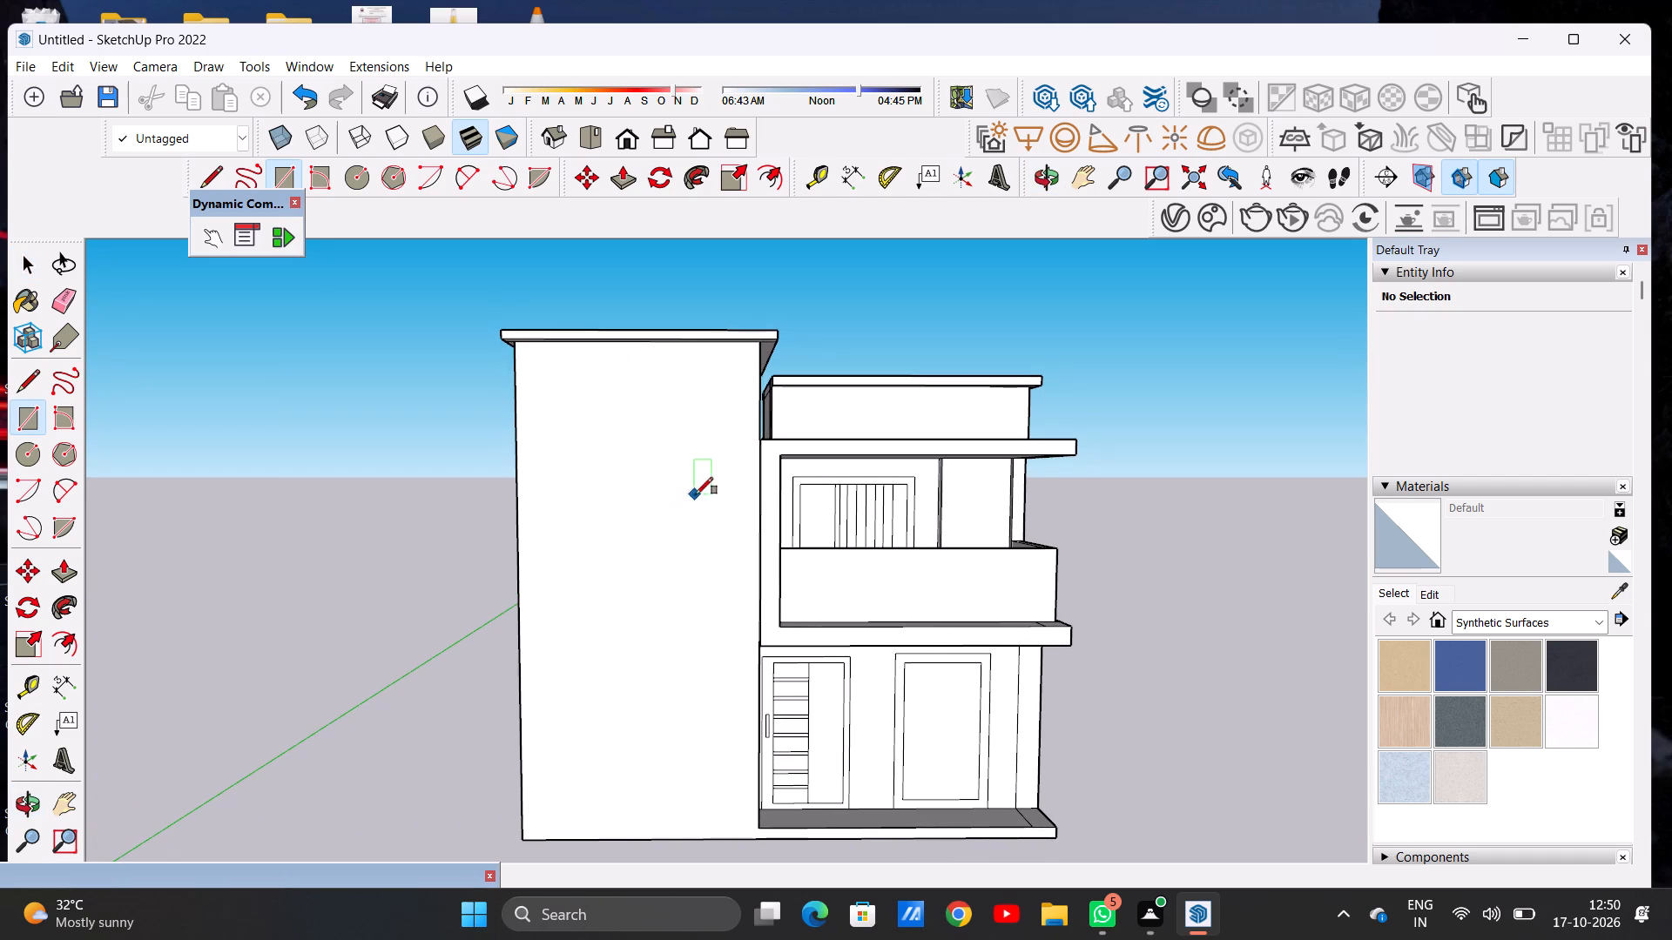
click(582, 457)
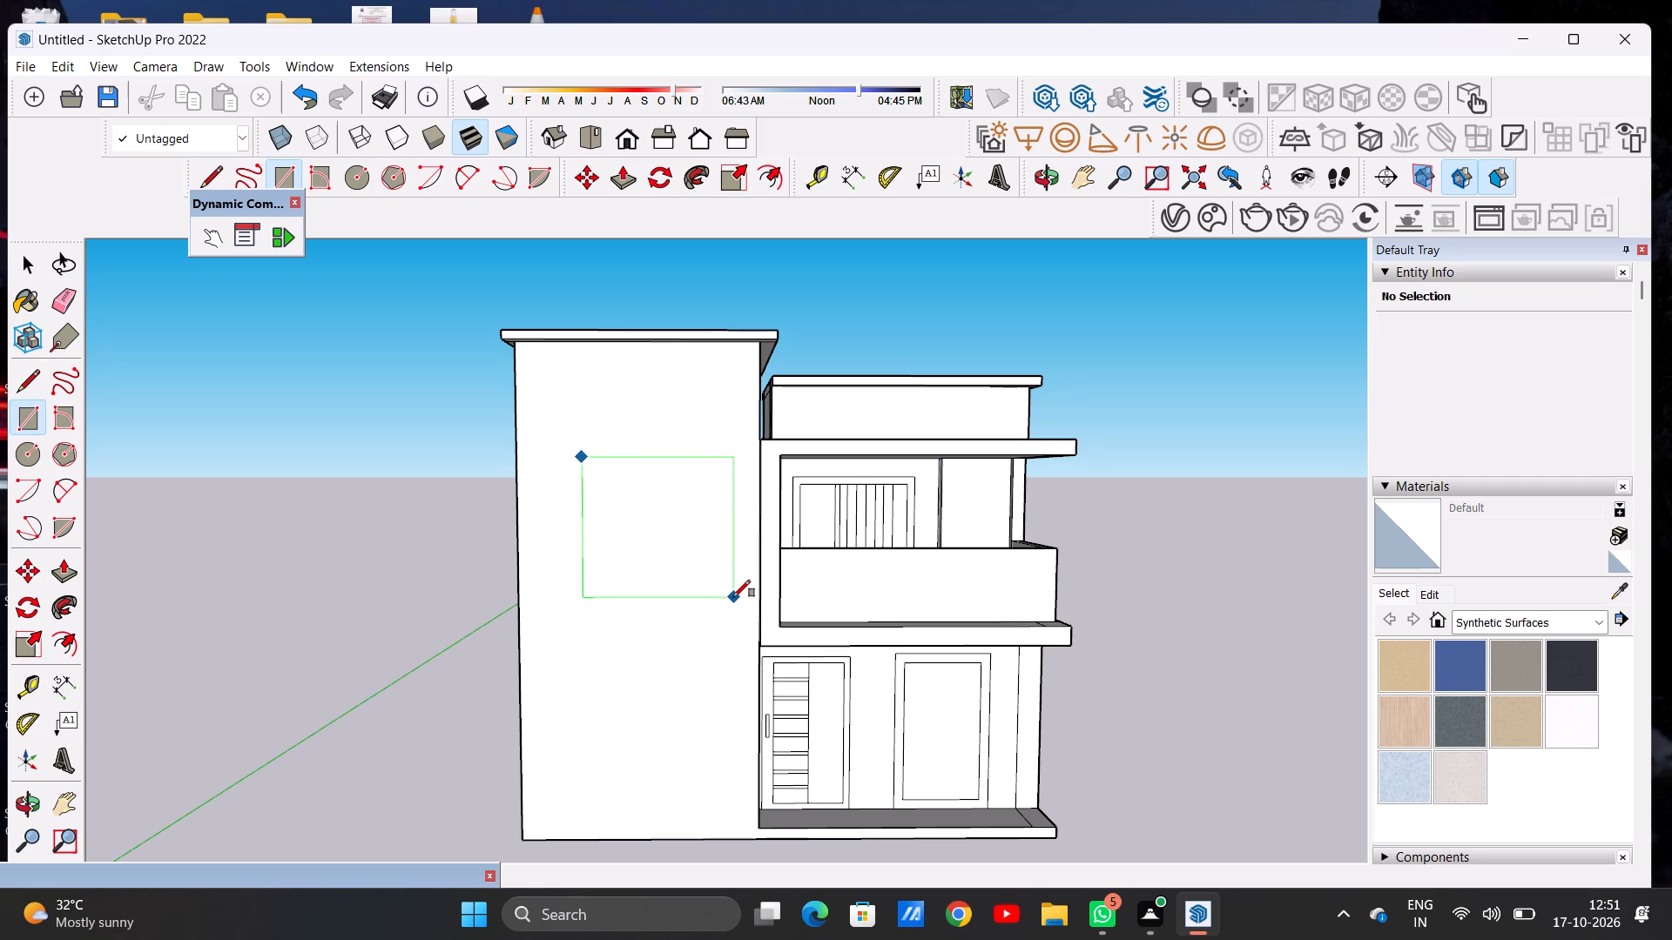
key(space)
Draw a window rectangle on the upper storey of the main block's blank front wall, beside the balcony.
text(R)
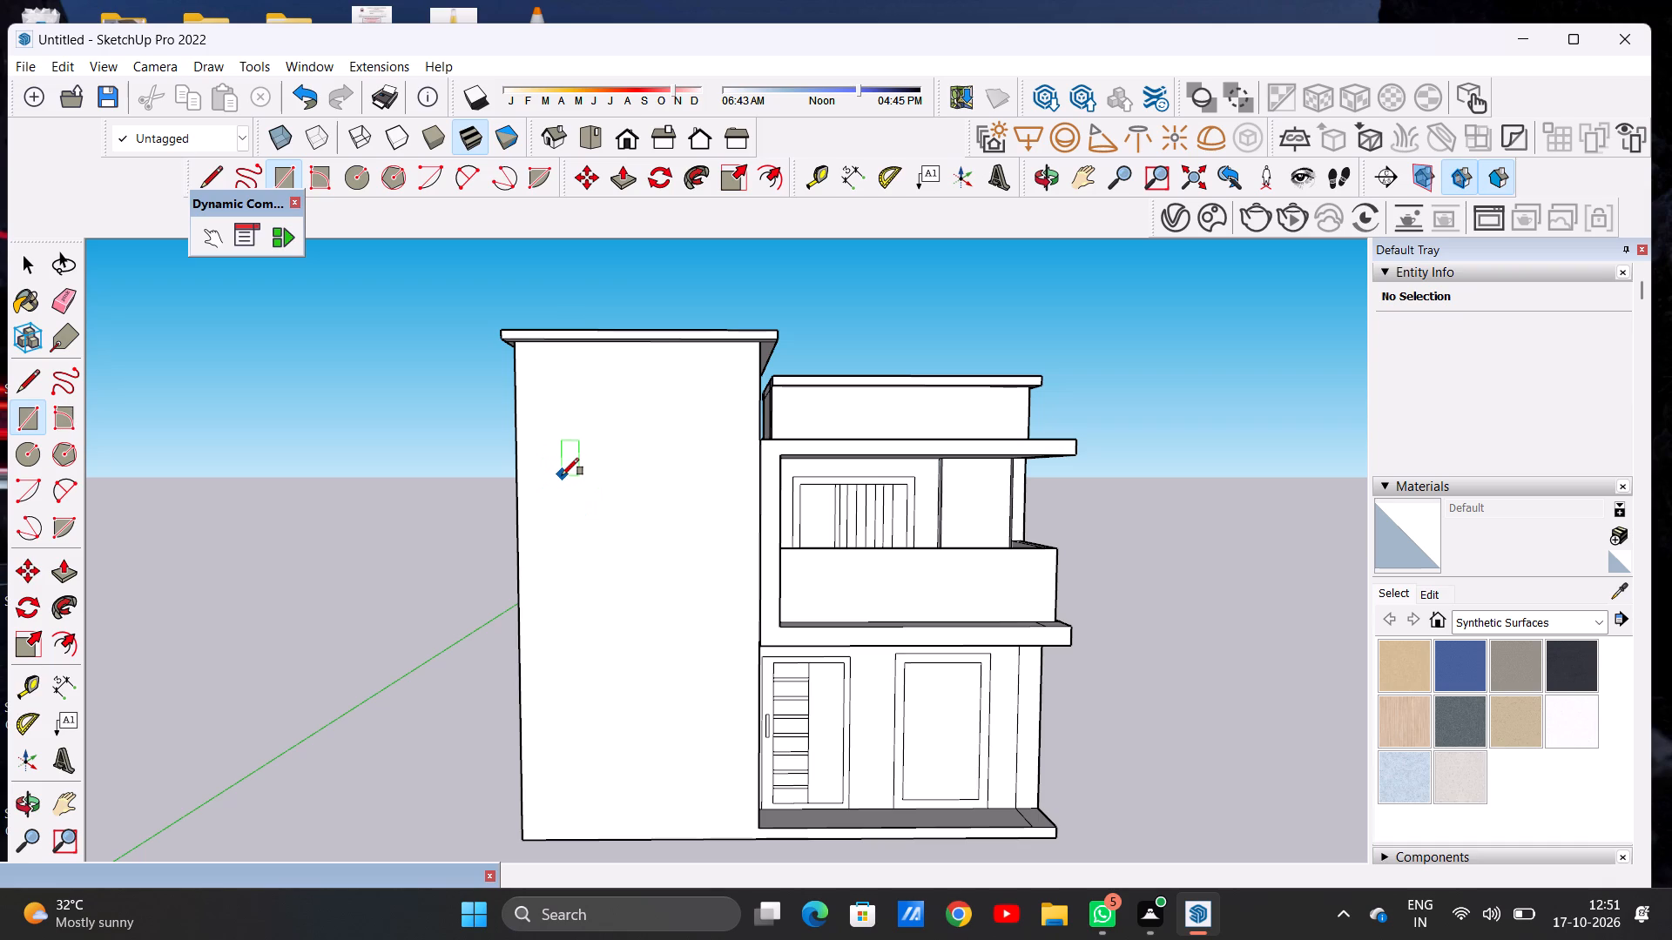
click(560, 475)
click(719, 607)
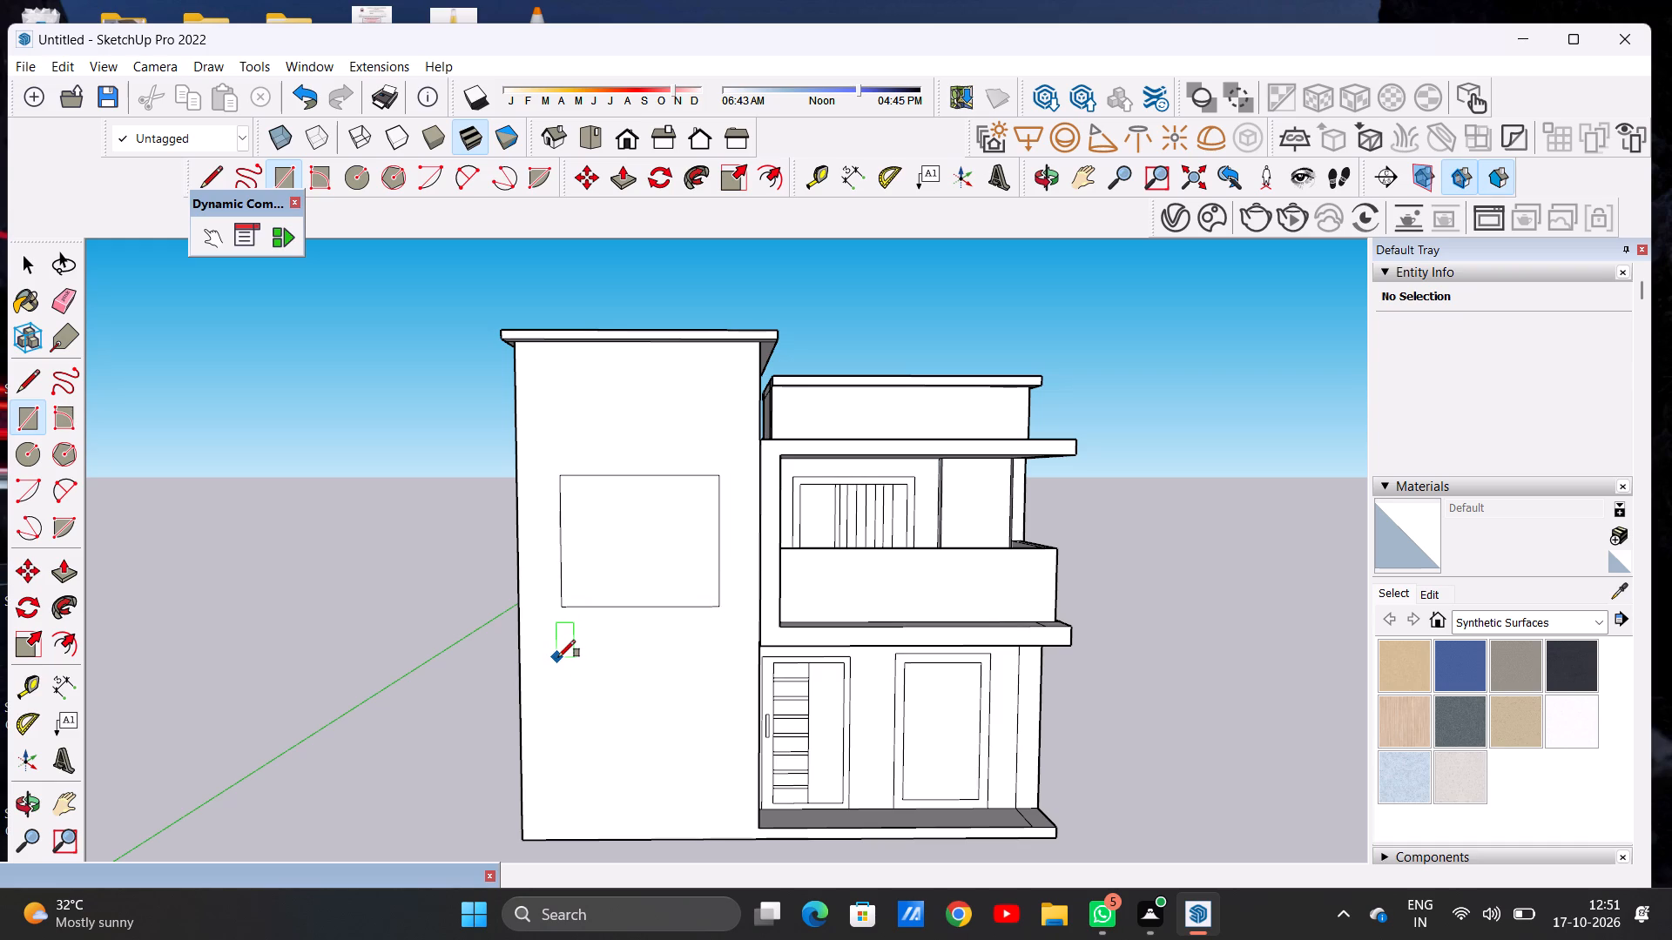
click(561, 656)
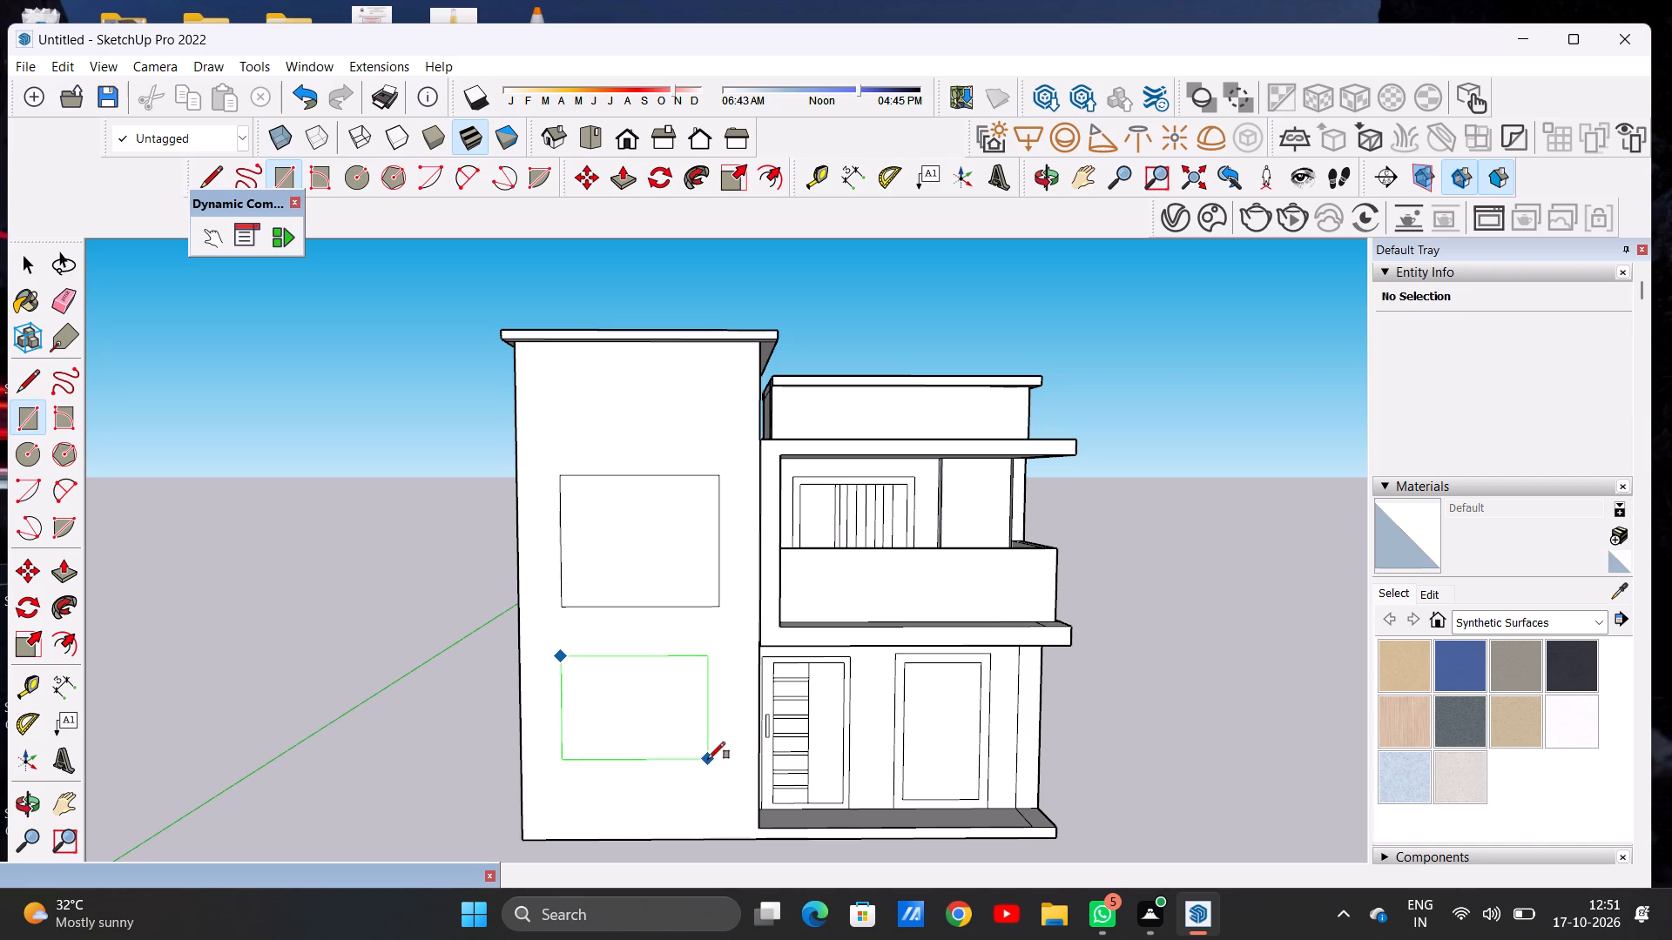
key(space)
Move the upper window rectangle, face and edges together, a short distance up the front wall along the blue axis.
double_click(671, 580)
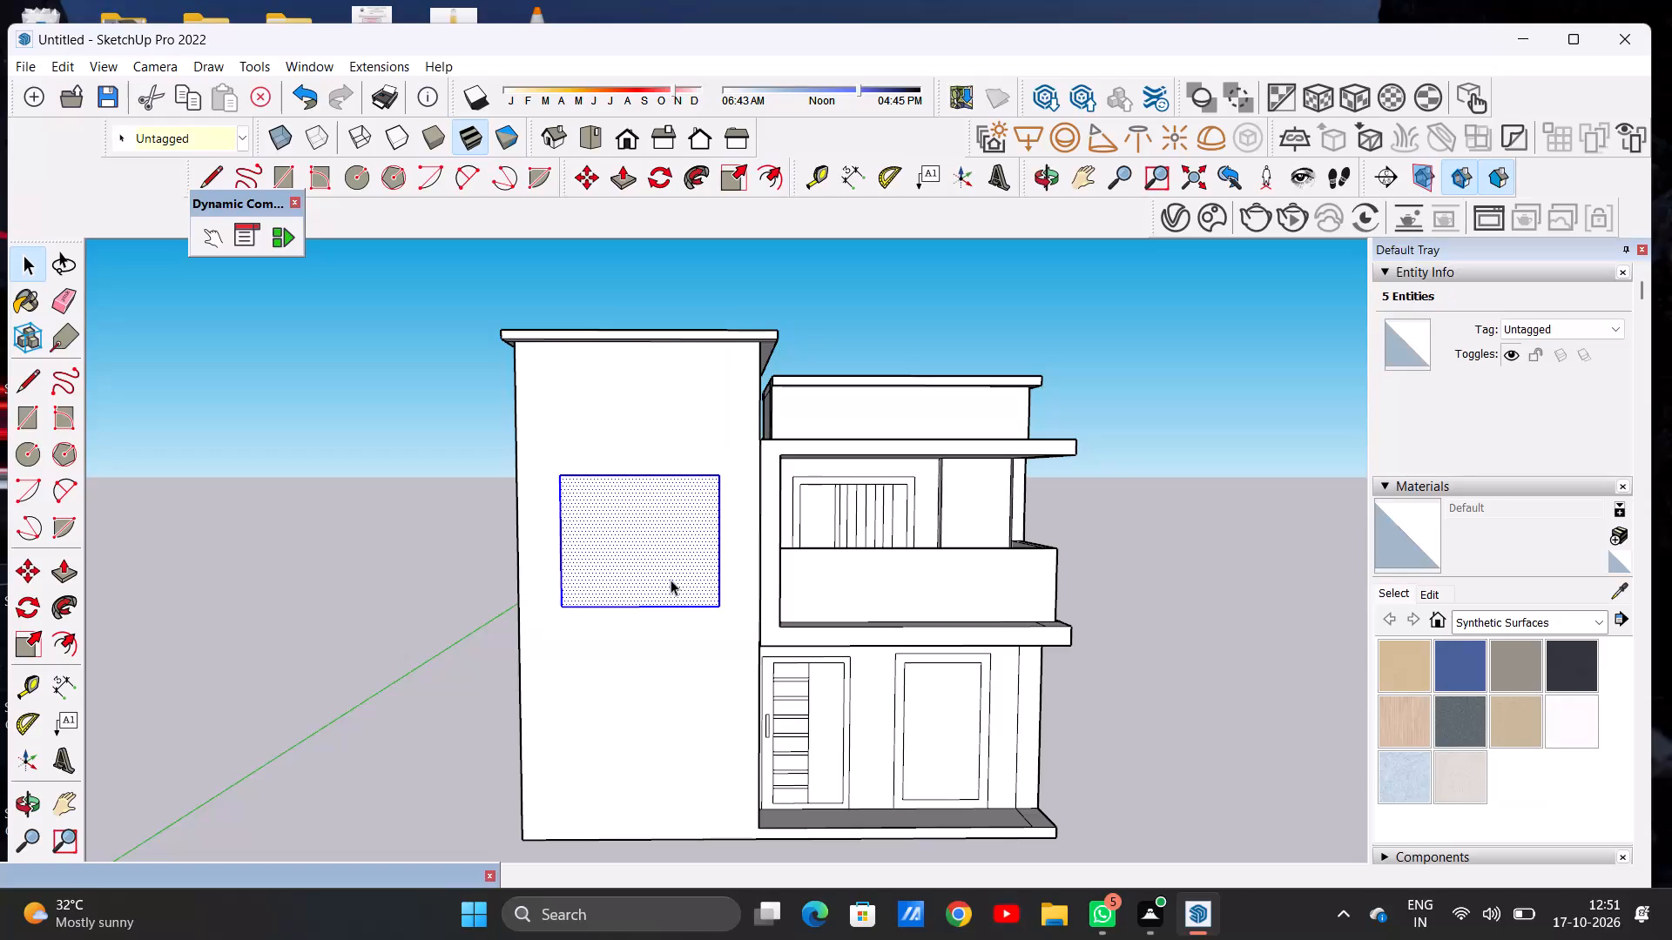
key(m)
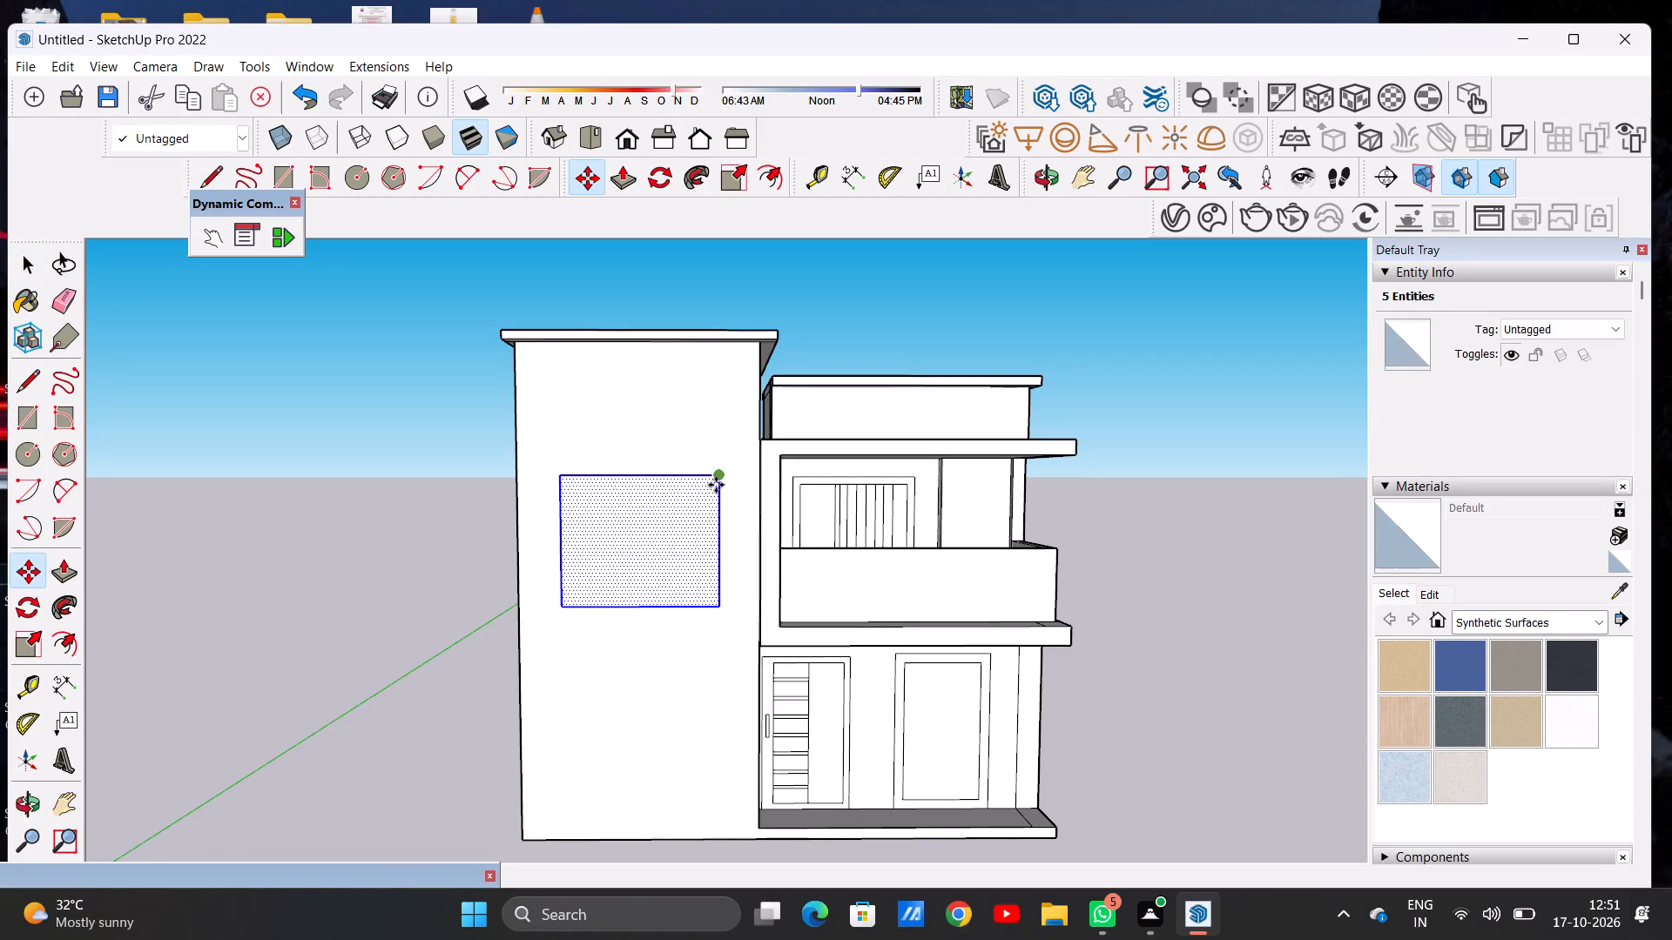
click(716, 485)
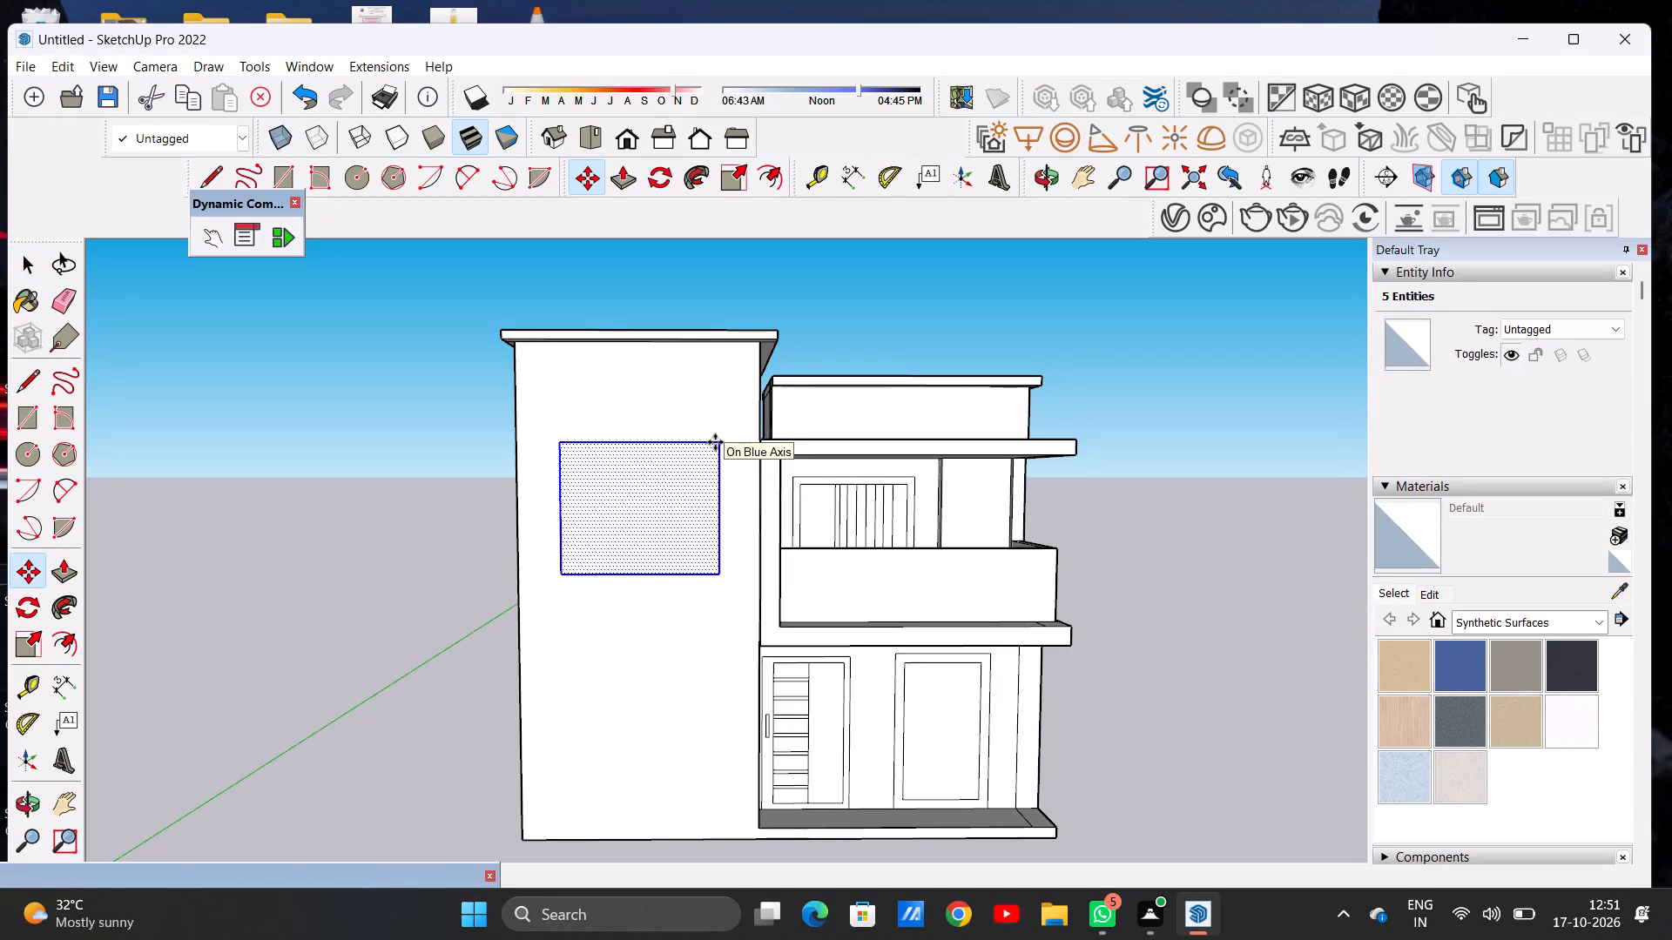
click(715, 442)
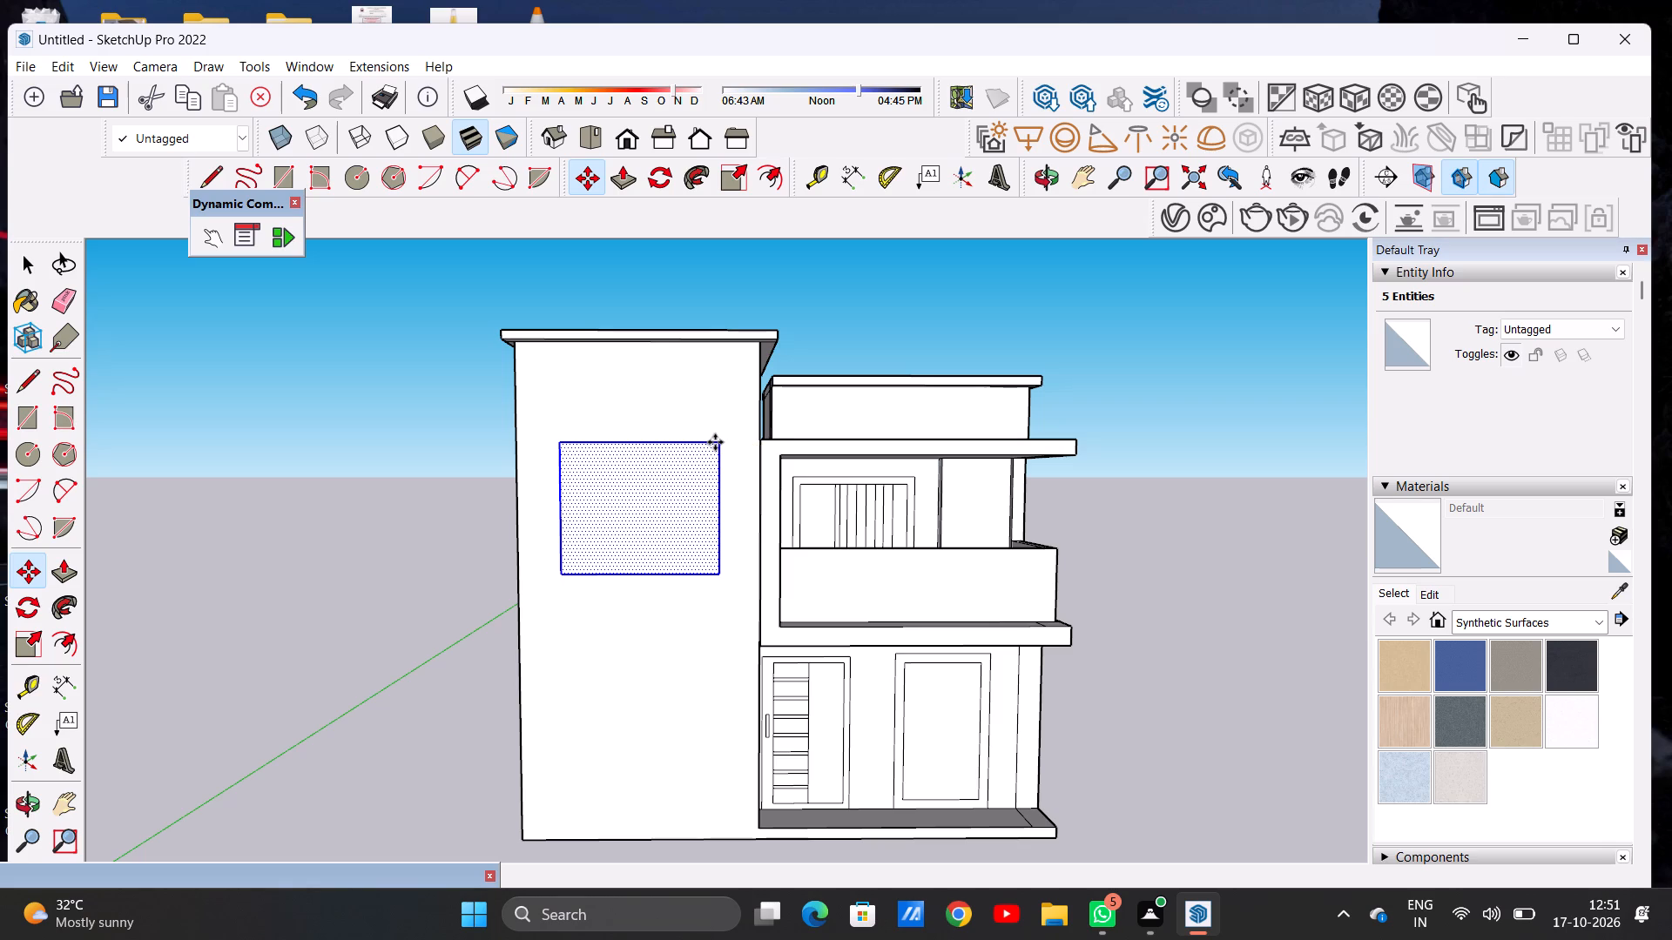
key(space)
click(440, 486)
Draw a second window rectangle of similar size on the ground-floor part of the main block's front wall, below the upper one.
scroll(611, 726, up, 1)
key(r)
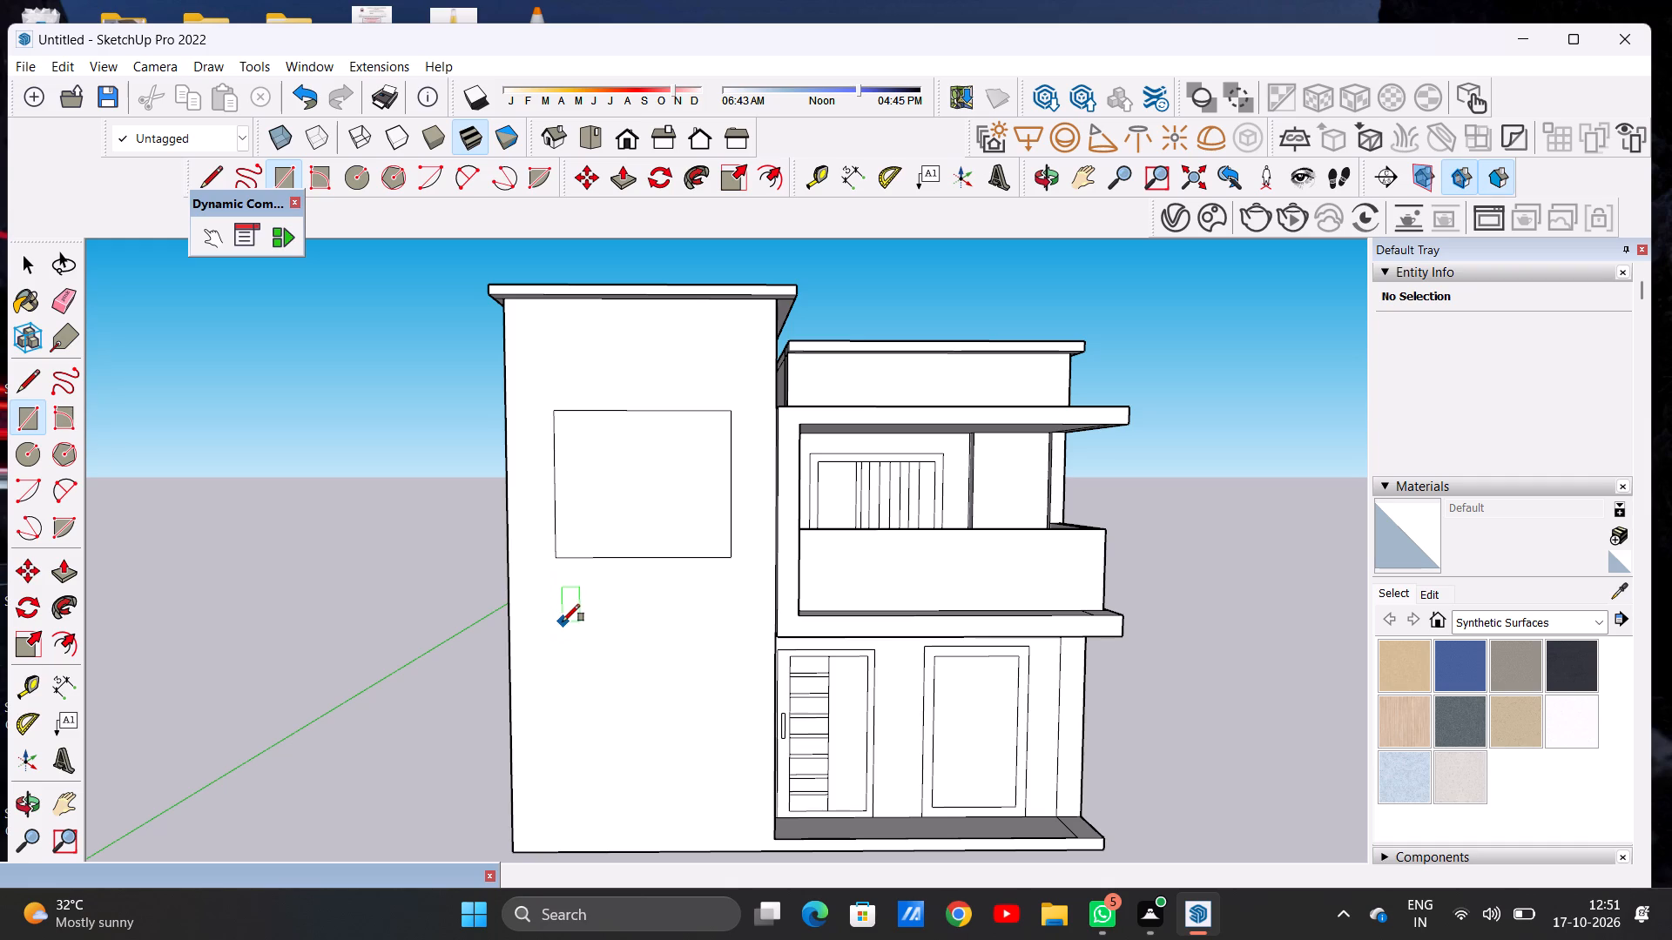
click(563, 621)
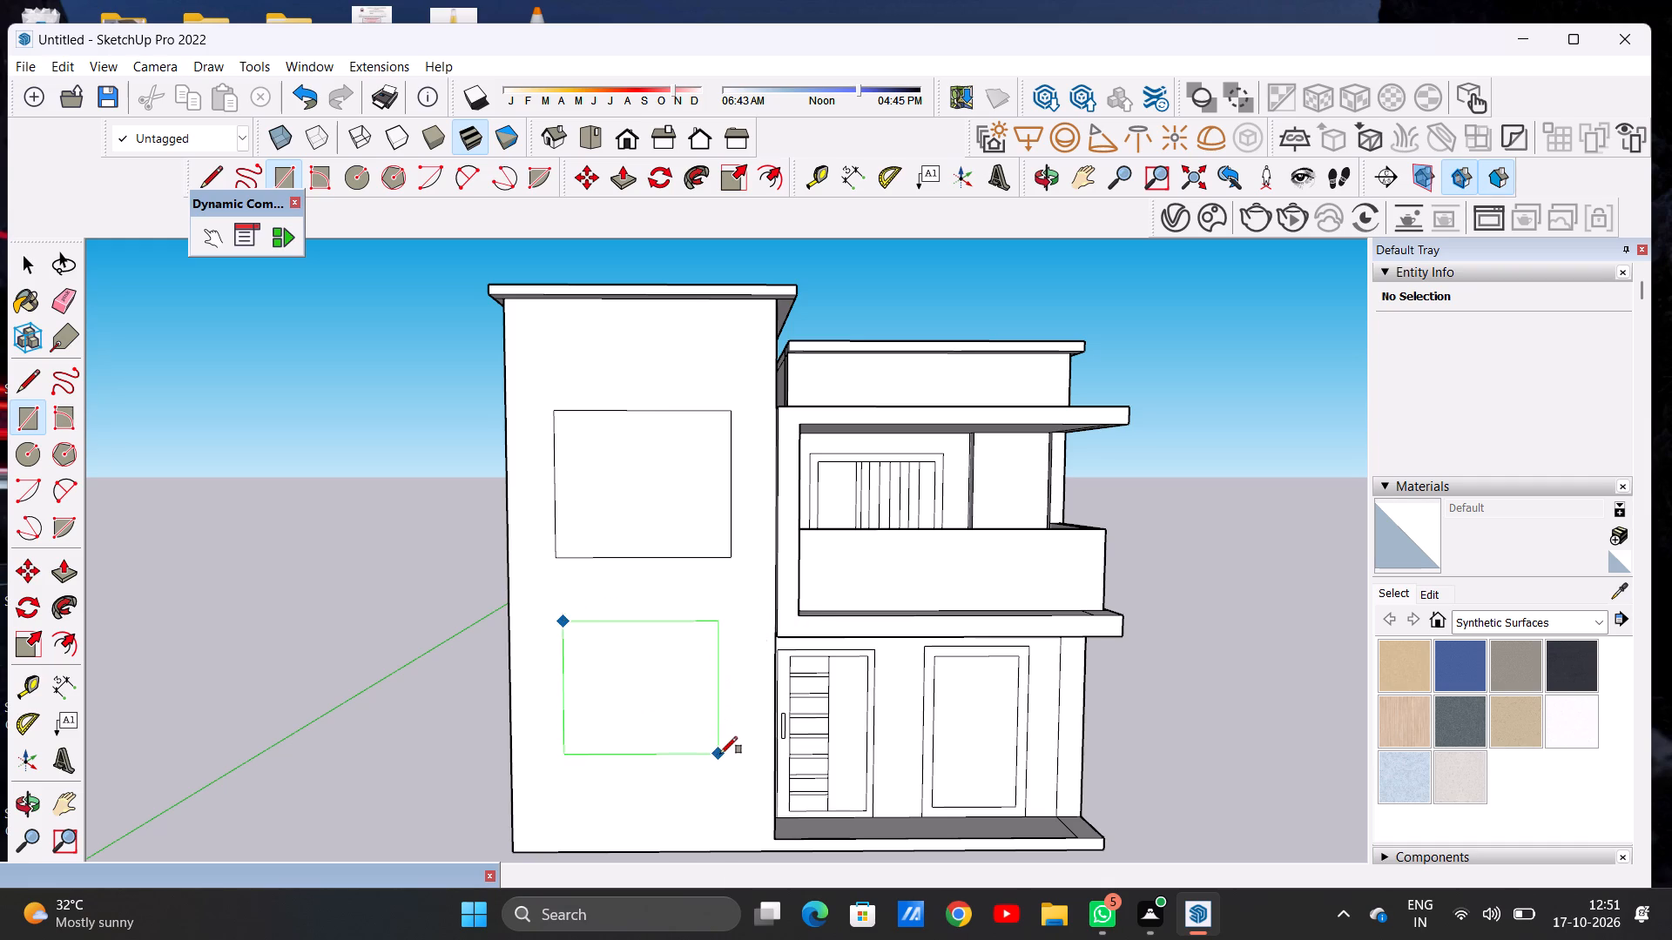
click(731, 759)
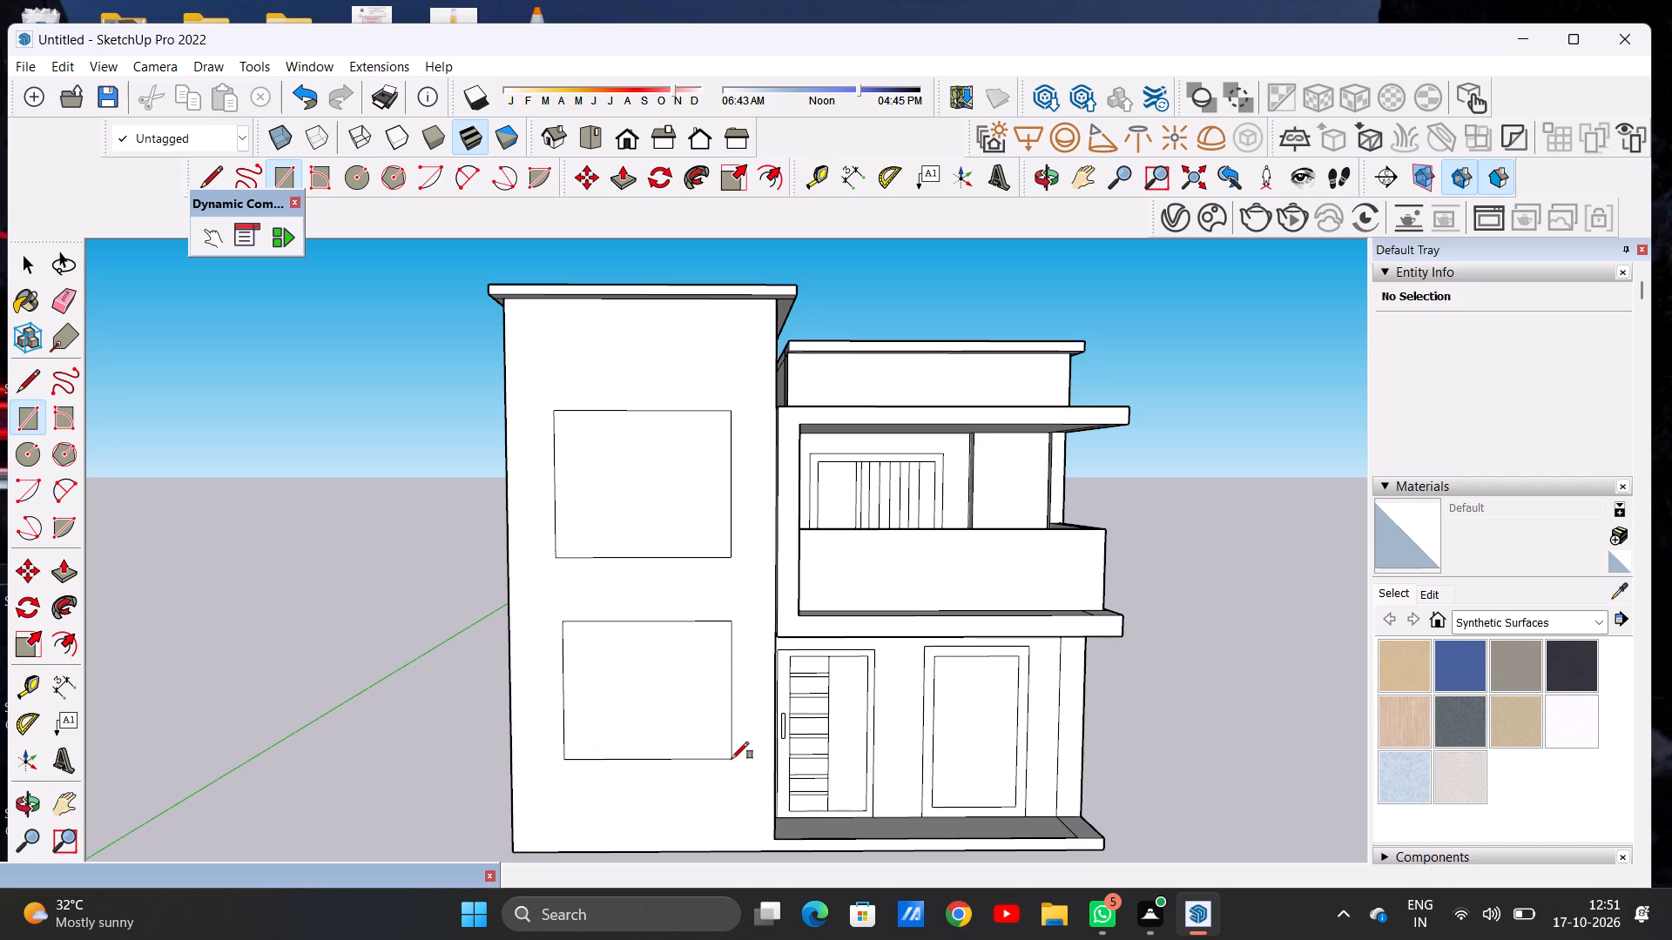
key(space)
scroll(711, 719, down, 3)
scroll(706, 719, up, 4)
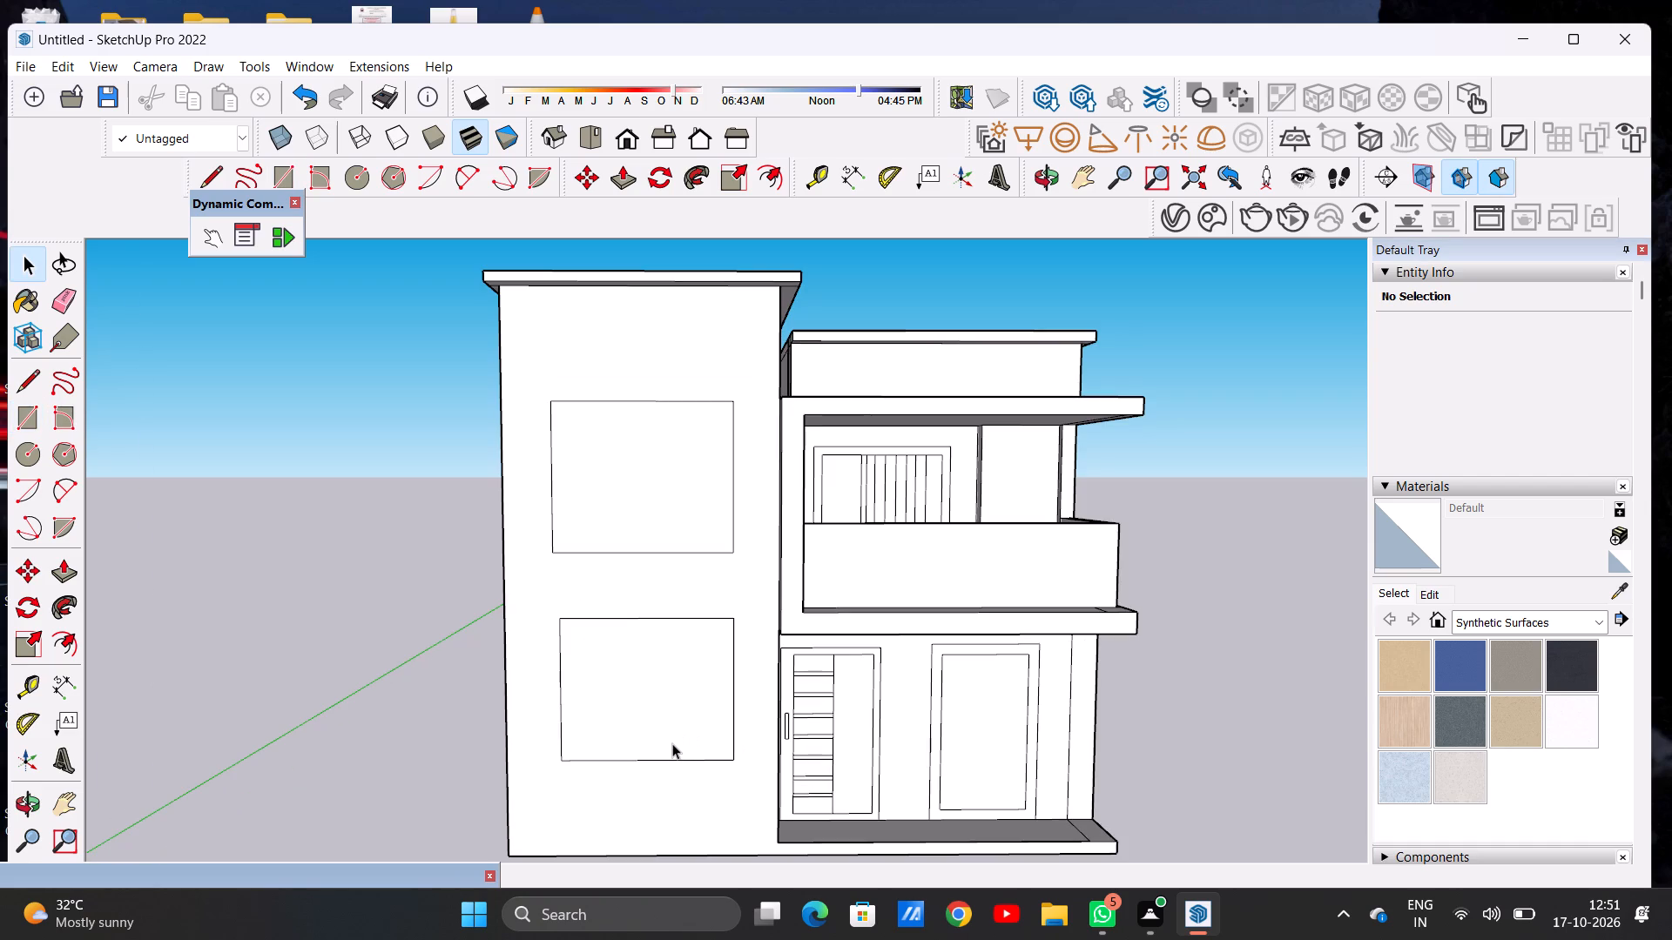
Offset the upper window rectangle's outline slightly inward to form a thin window frame.
scroll(388, 600, down, 5)
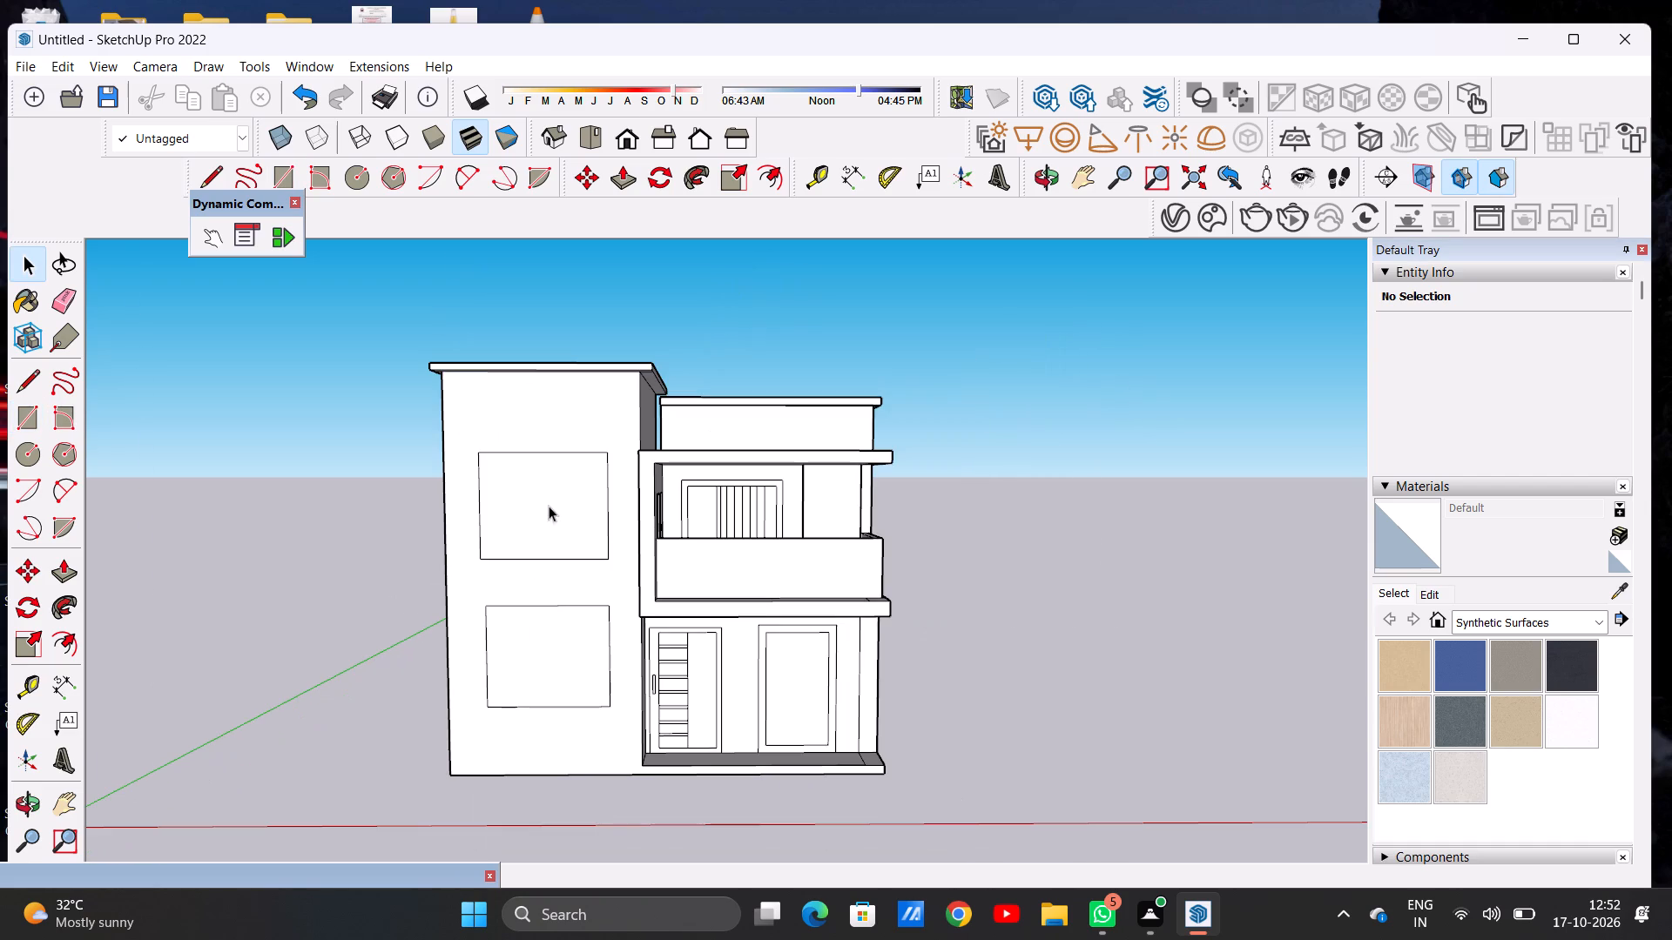
scroll(586, 519, up, 1)
scroll(586, 519, down, 1)
key(o)
key(f)
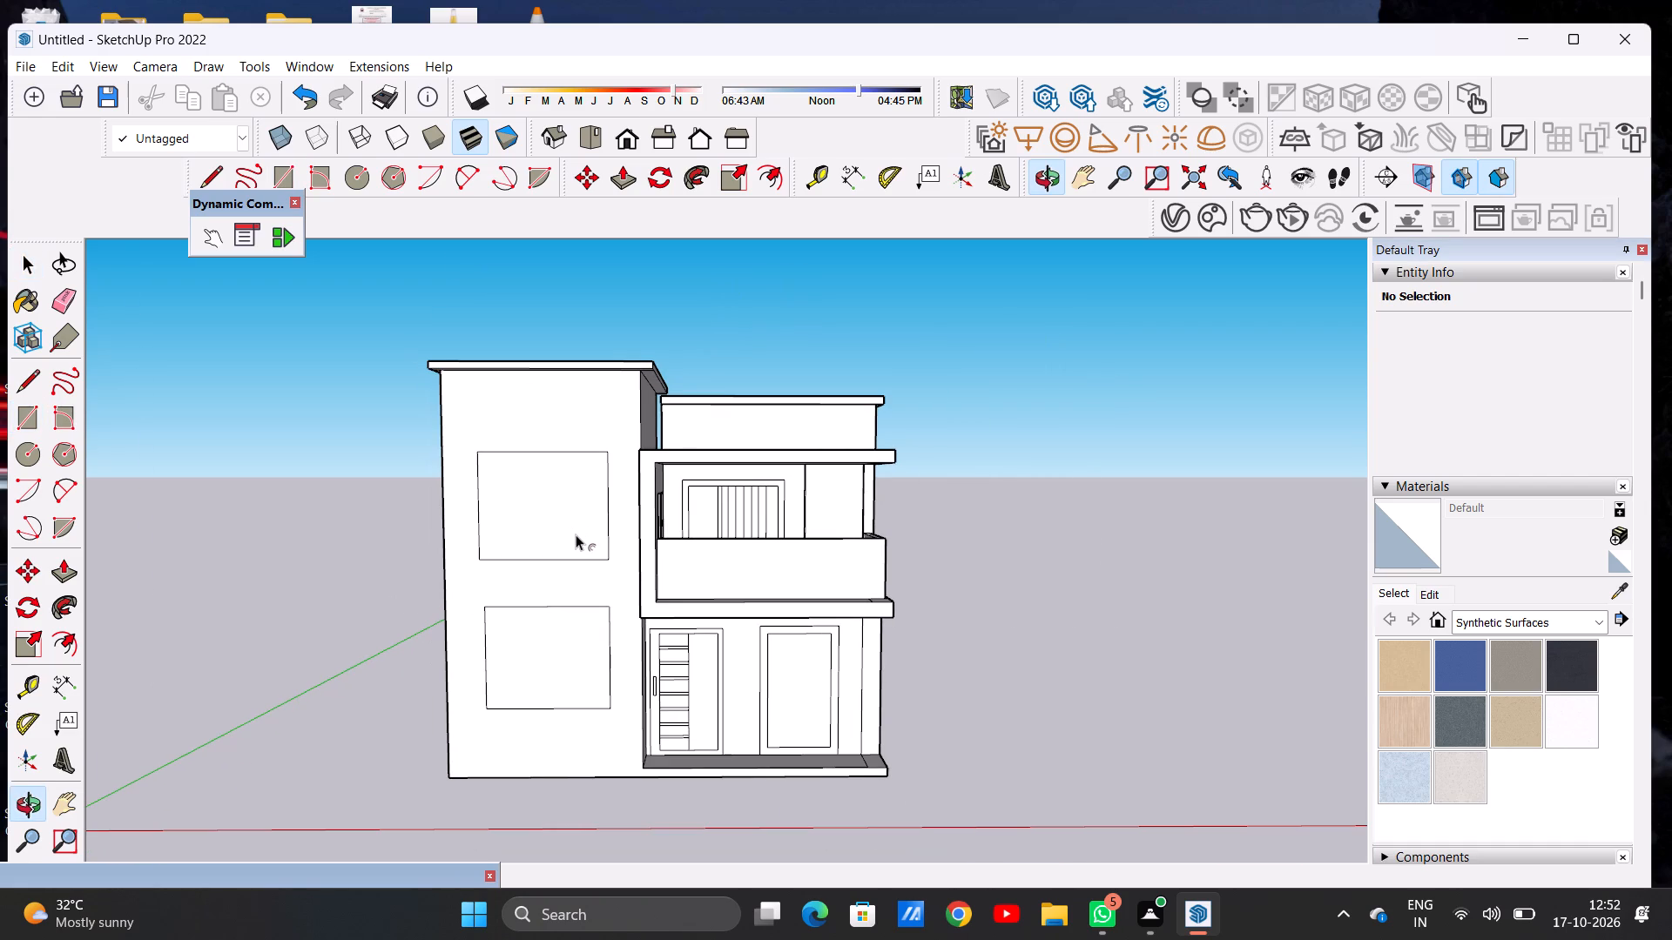
scroll(576, 534, up, 6)
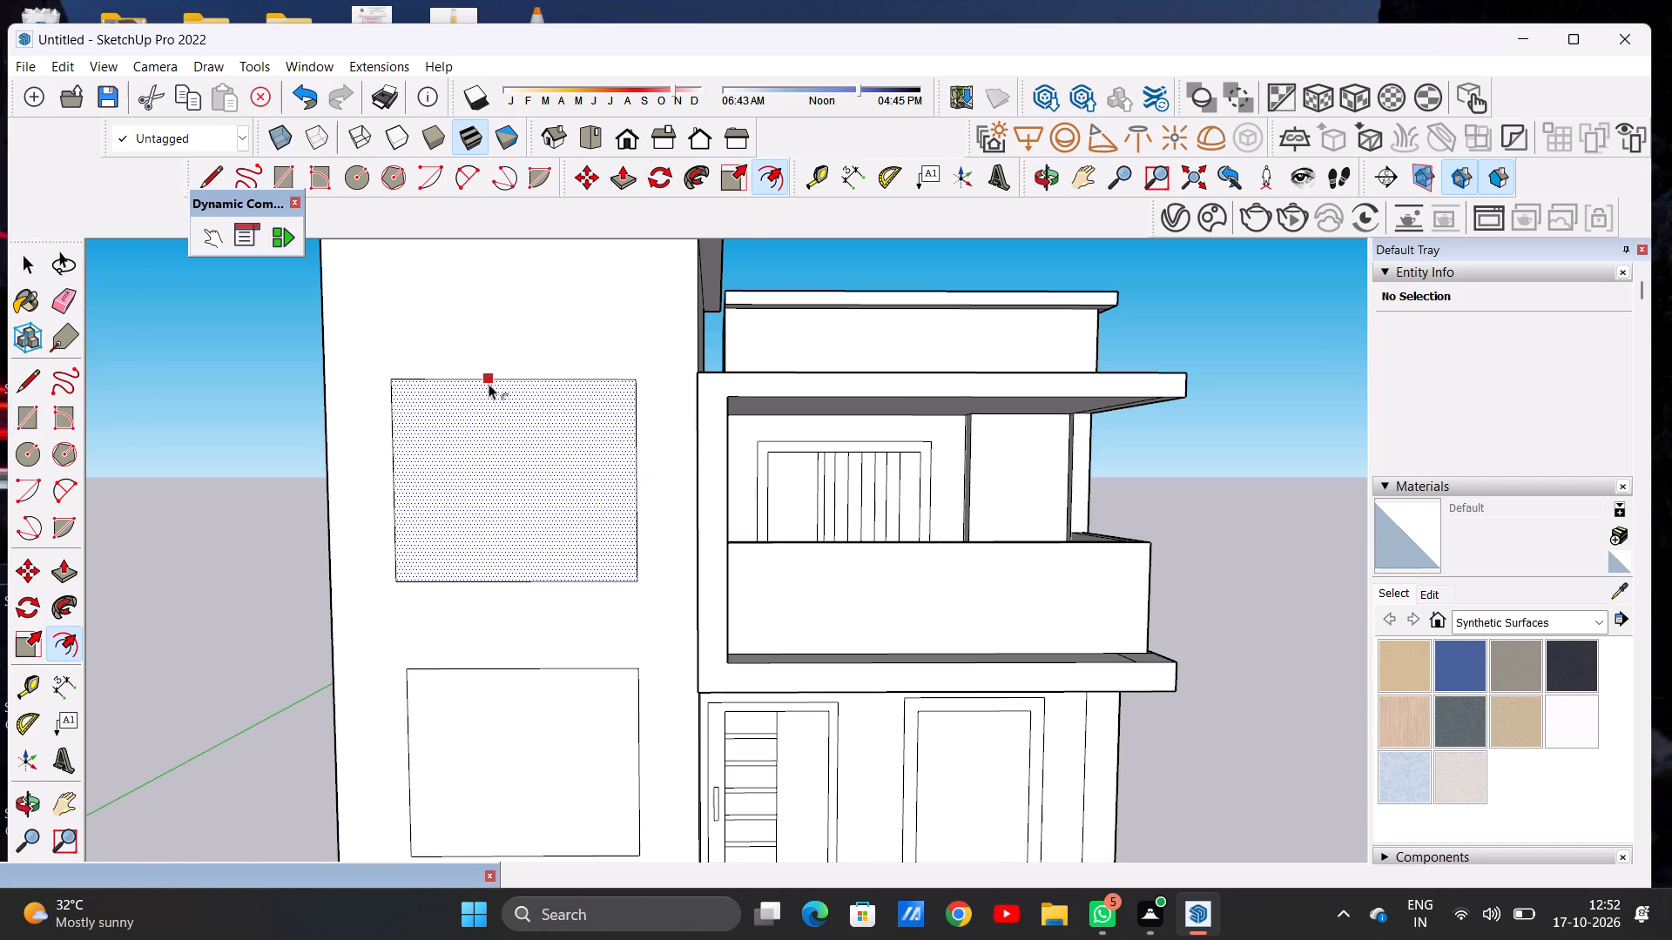
click(489, 384)
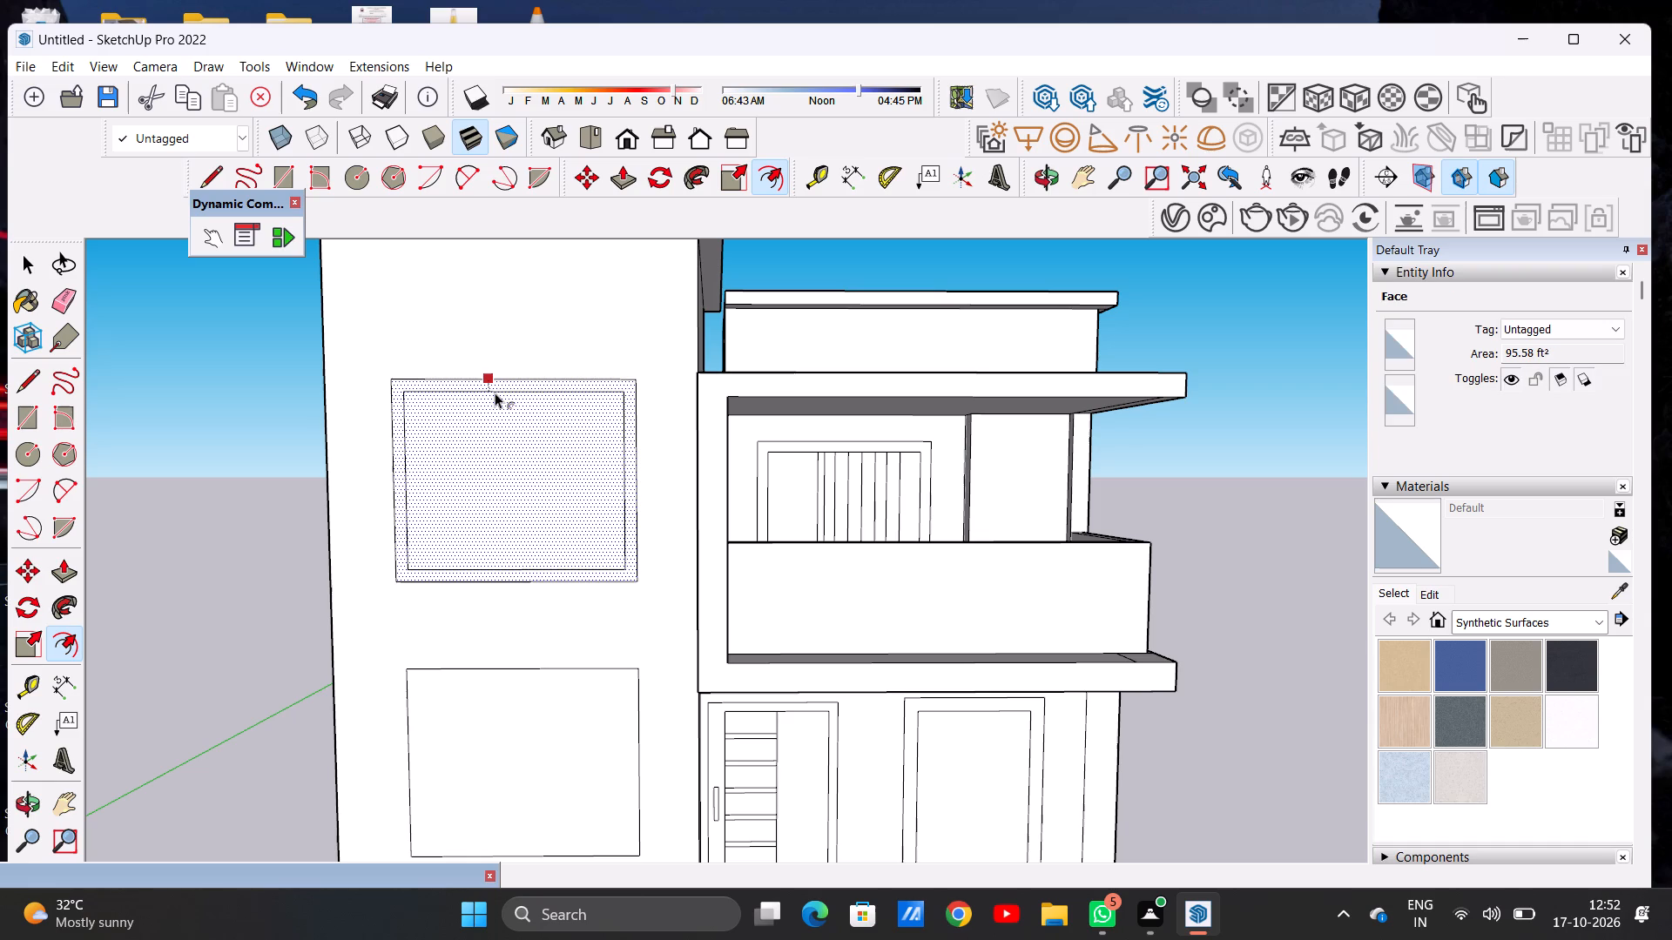
click(493, 391)
key(space)
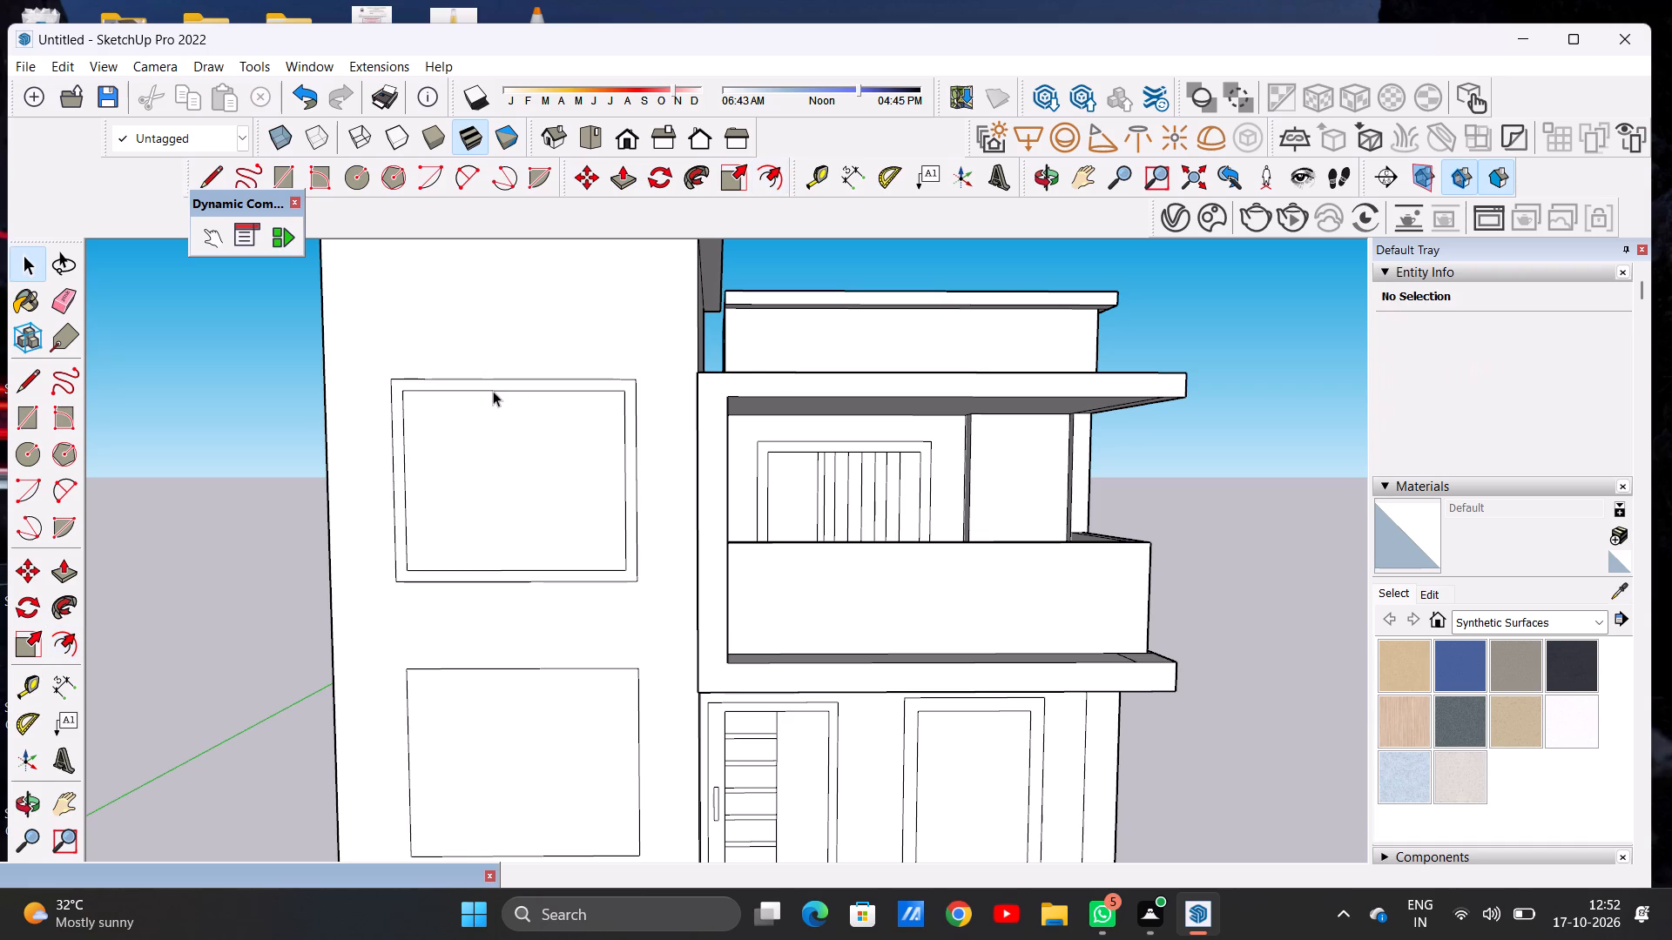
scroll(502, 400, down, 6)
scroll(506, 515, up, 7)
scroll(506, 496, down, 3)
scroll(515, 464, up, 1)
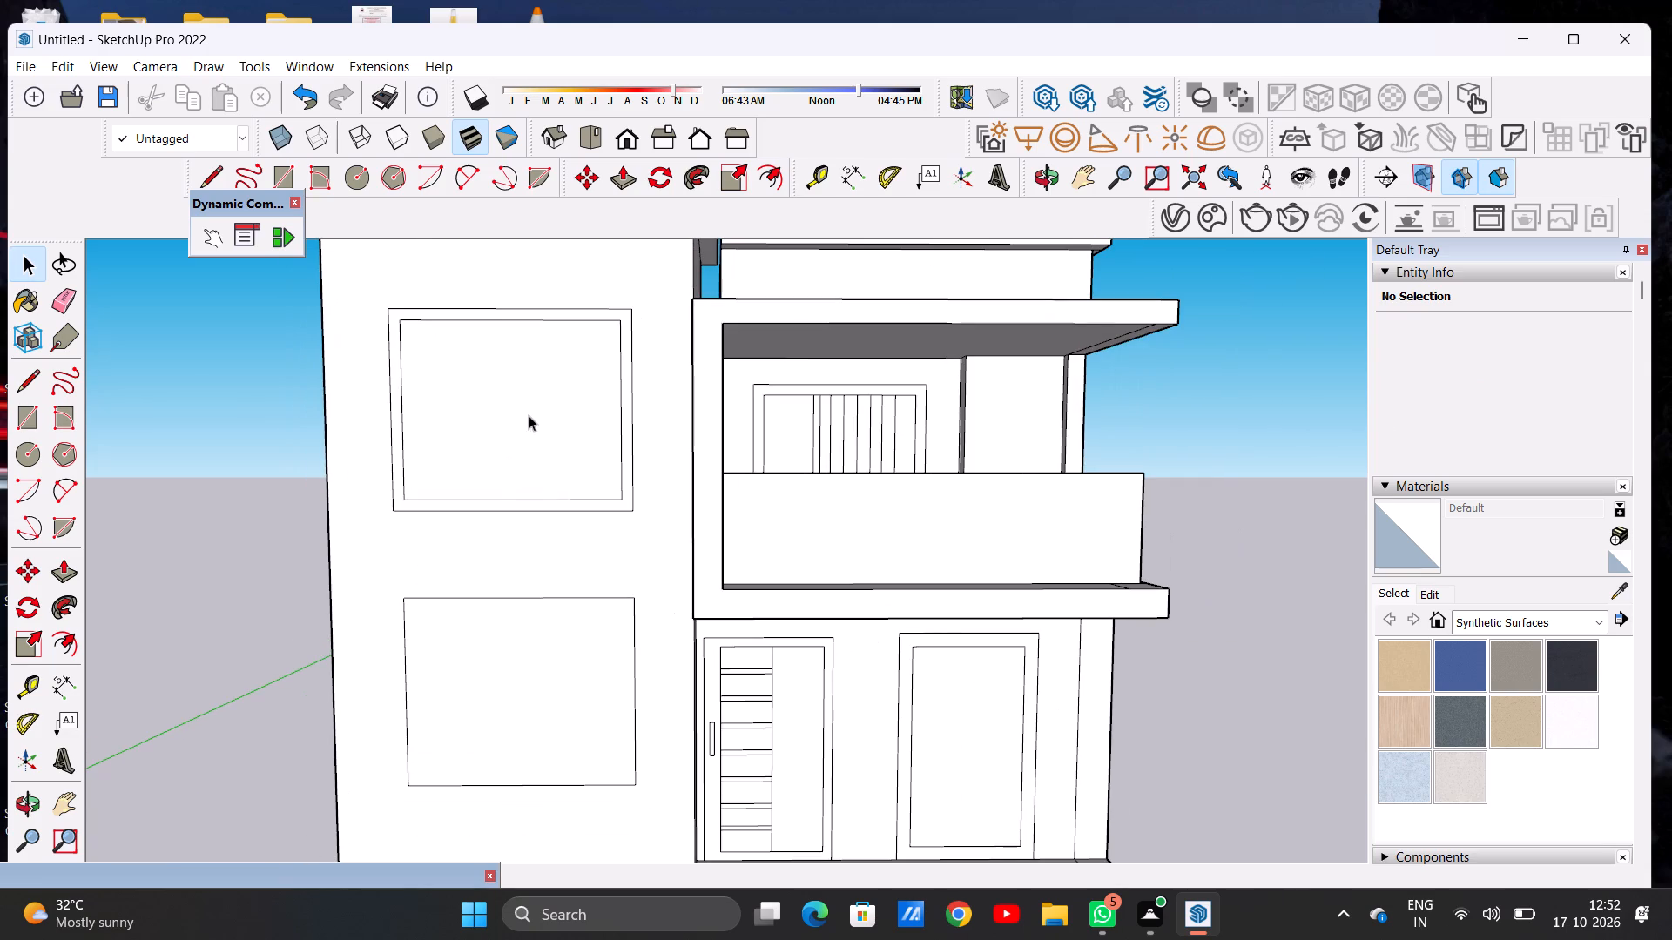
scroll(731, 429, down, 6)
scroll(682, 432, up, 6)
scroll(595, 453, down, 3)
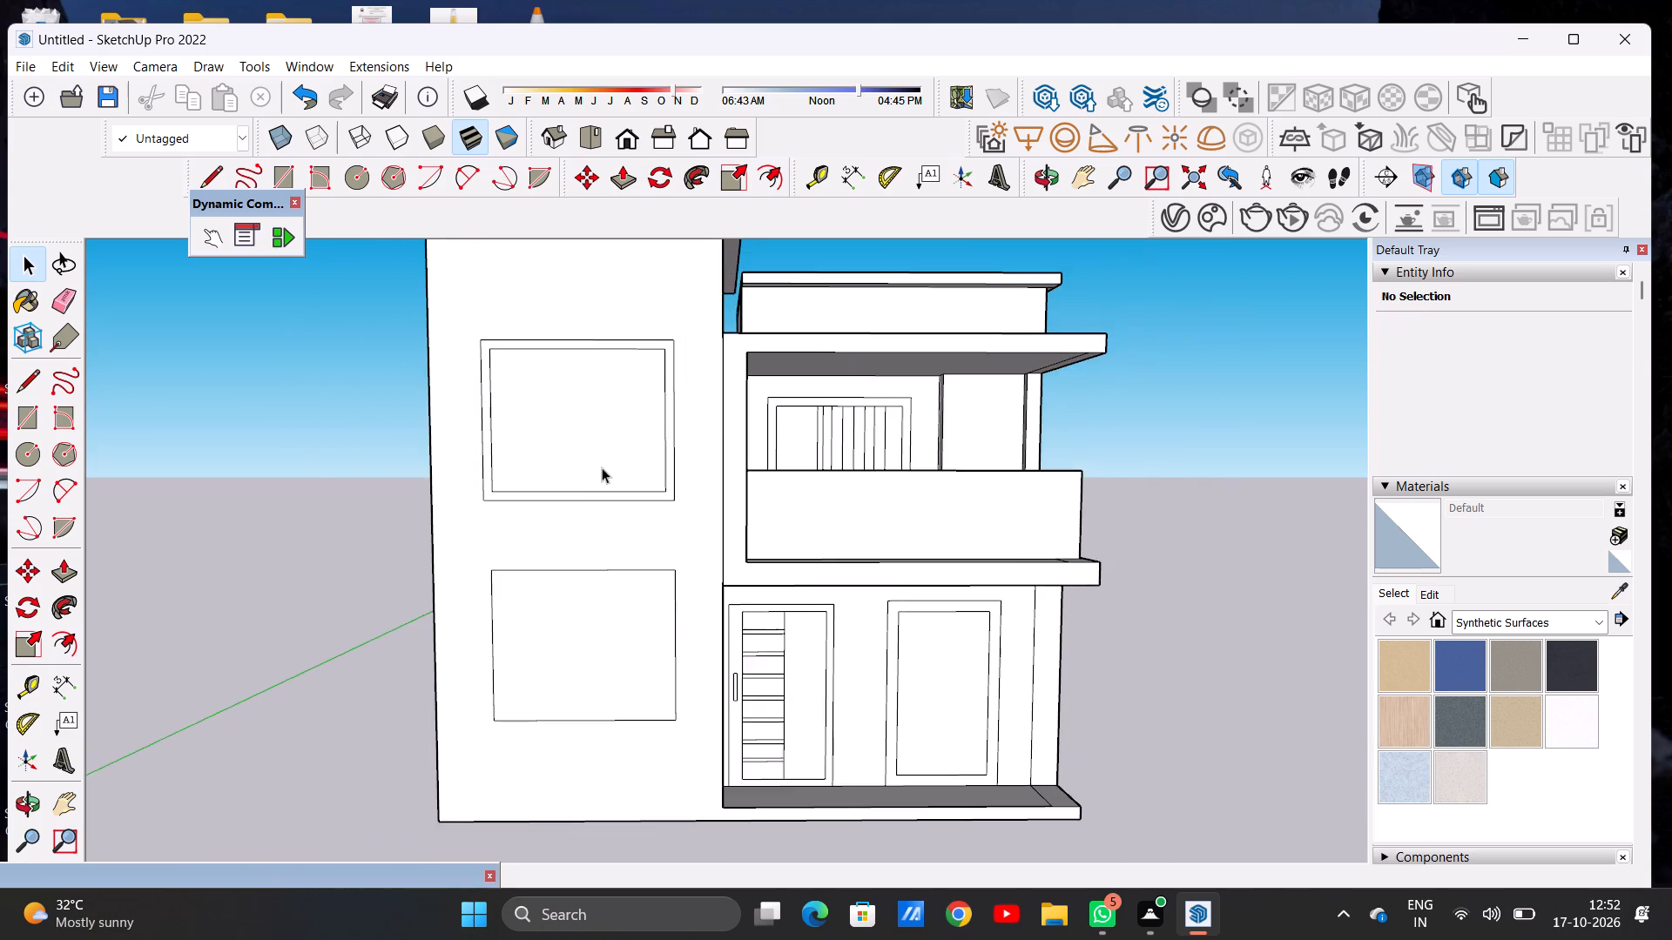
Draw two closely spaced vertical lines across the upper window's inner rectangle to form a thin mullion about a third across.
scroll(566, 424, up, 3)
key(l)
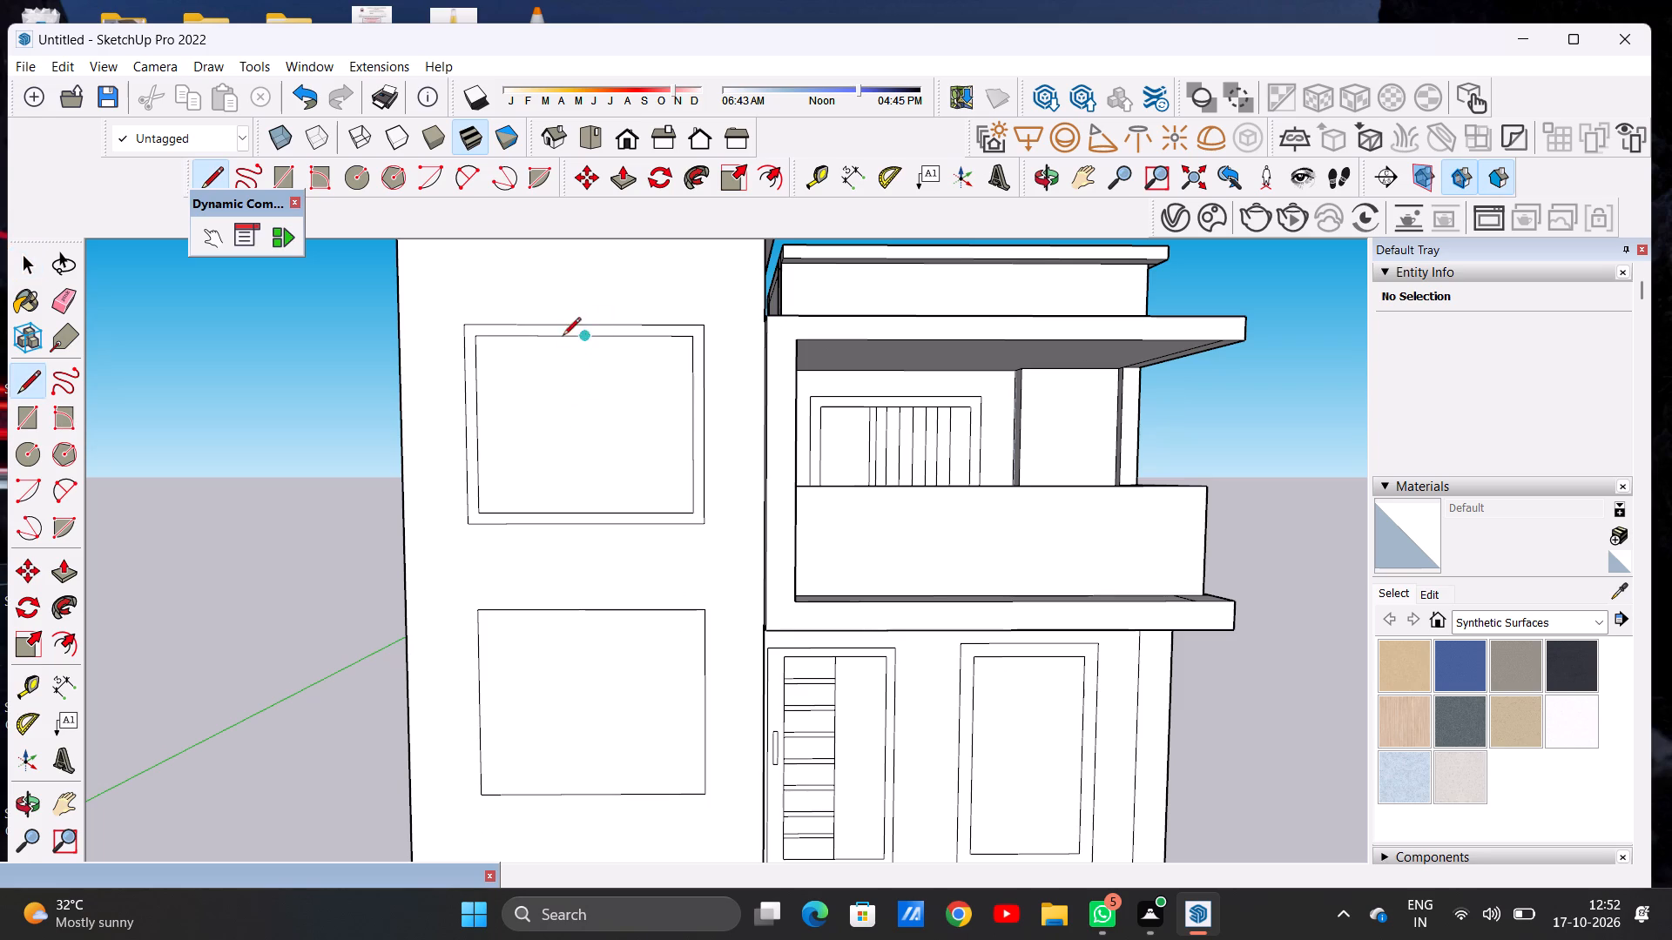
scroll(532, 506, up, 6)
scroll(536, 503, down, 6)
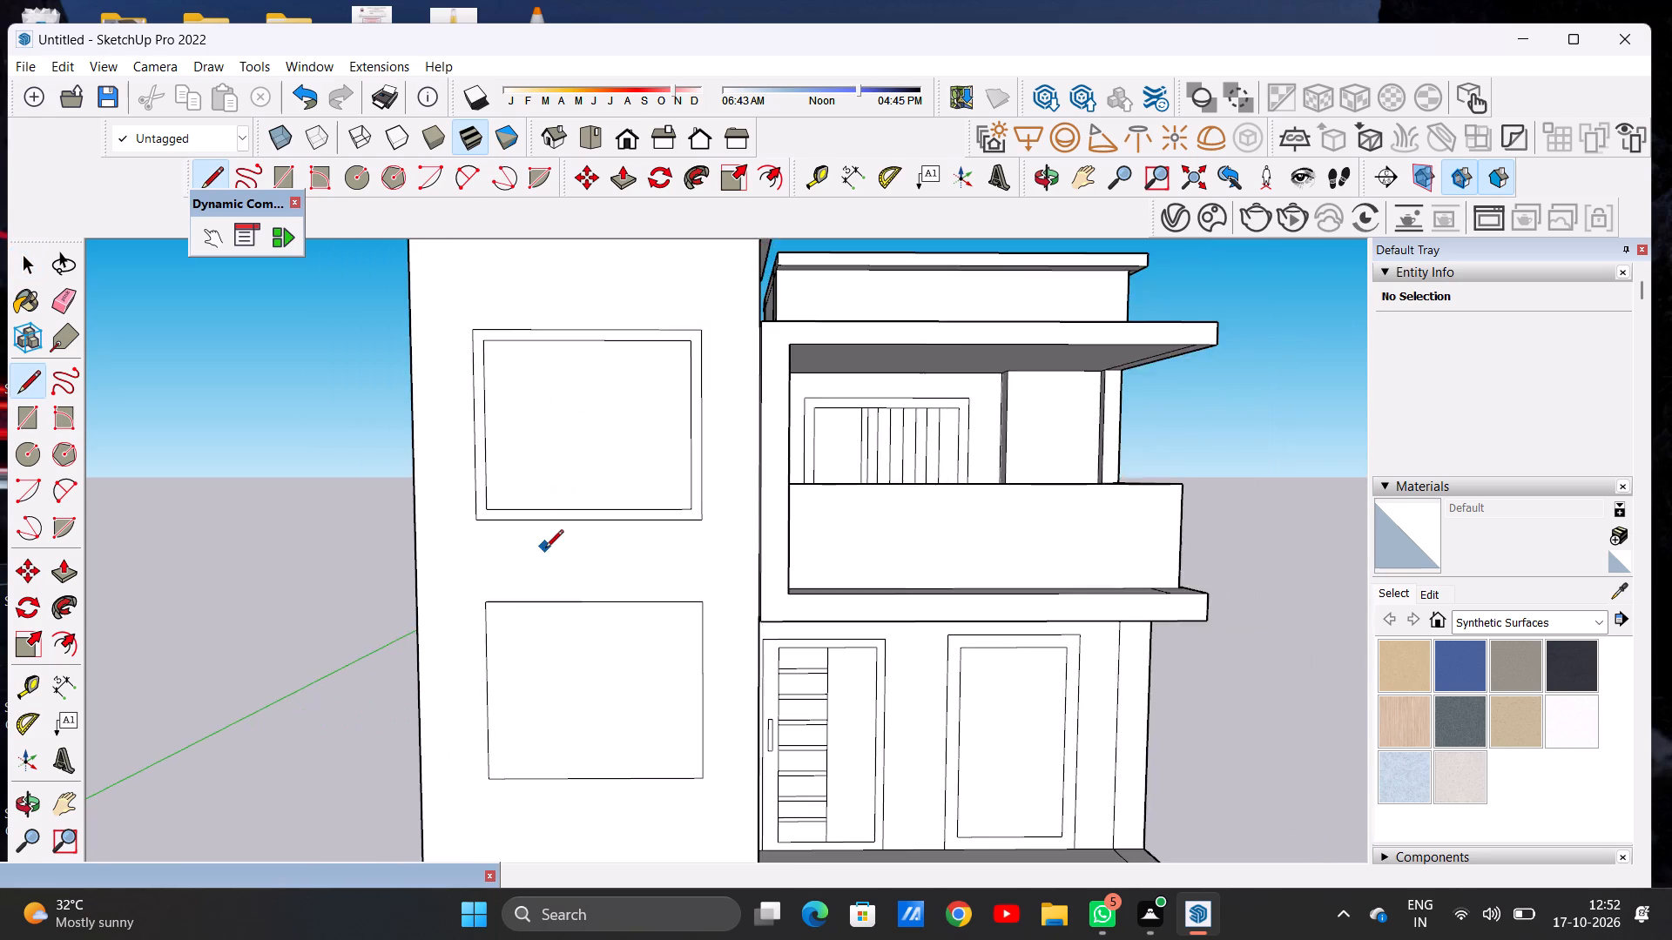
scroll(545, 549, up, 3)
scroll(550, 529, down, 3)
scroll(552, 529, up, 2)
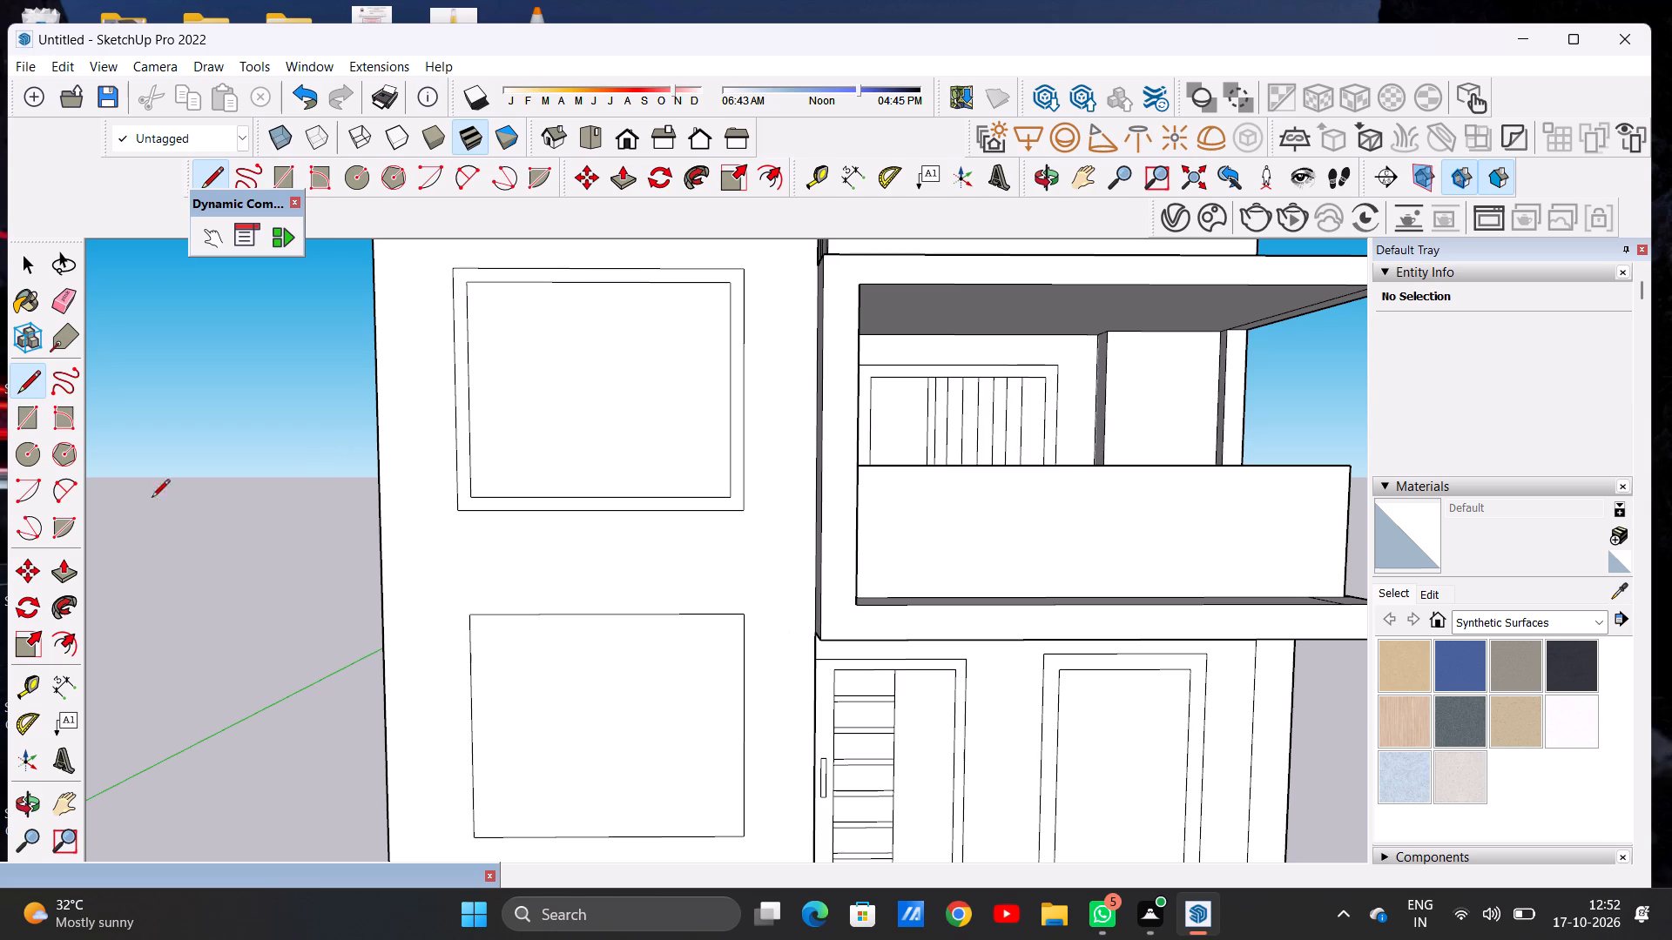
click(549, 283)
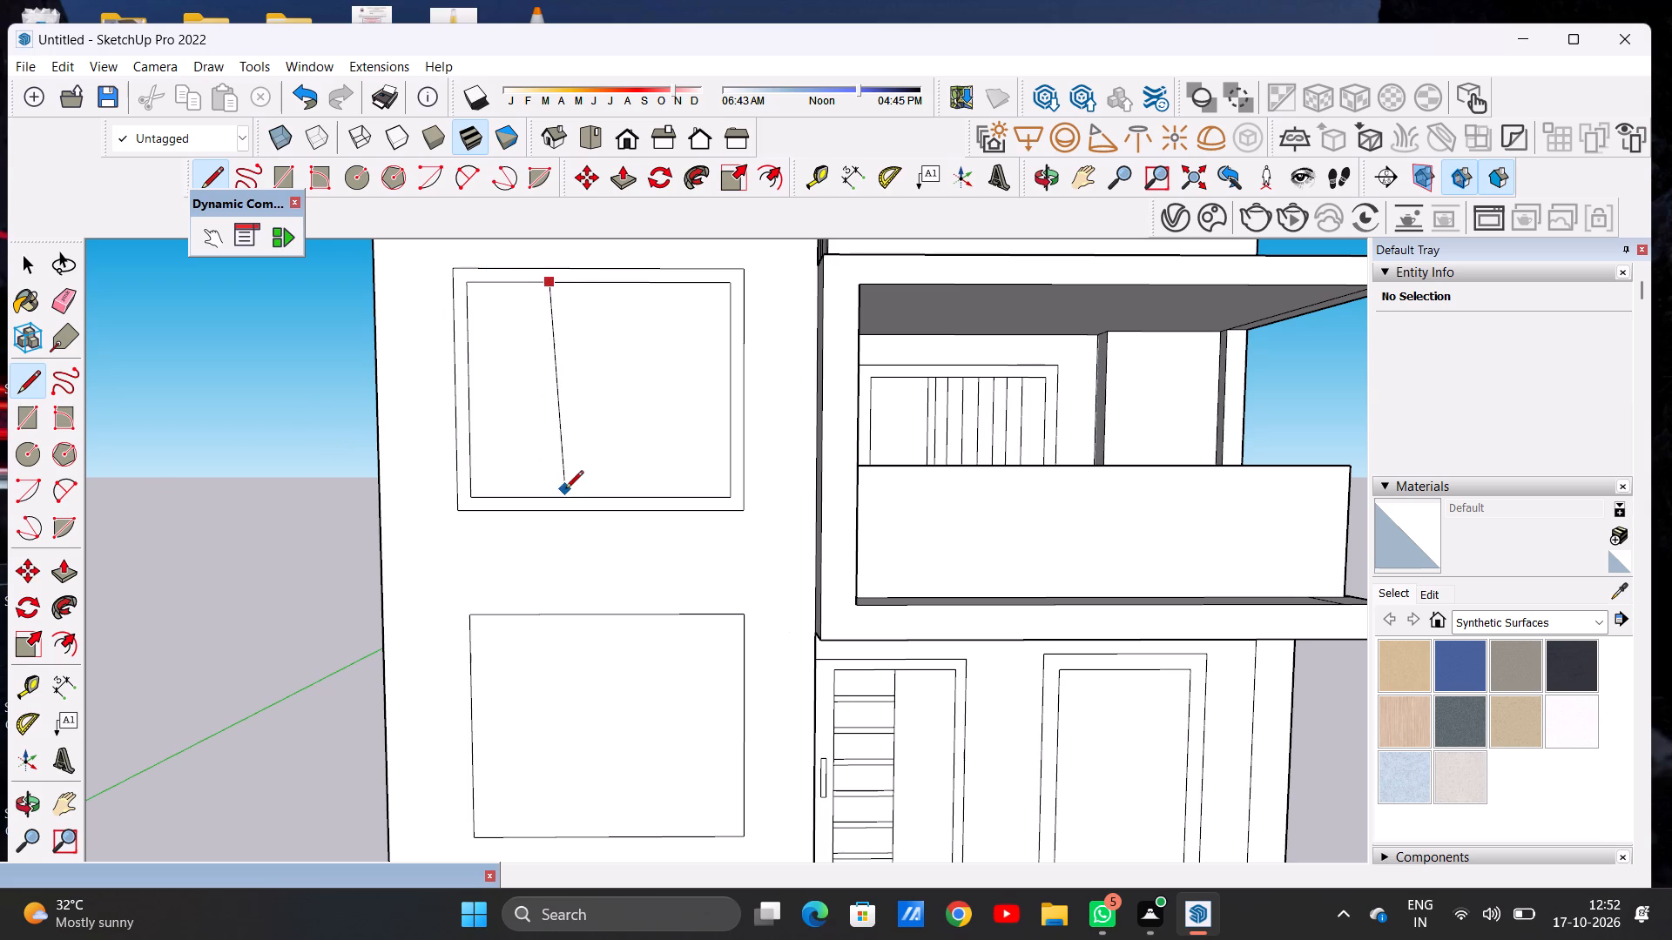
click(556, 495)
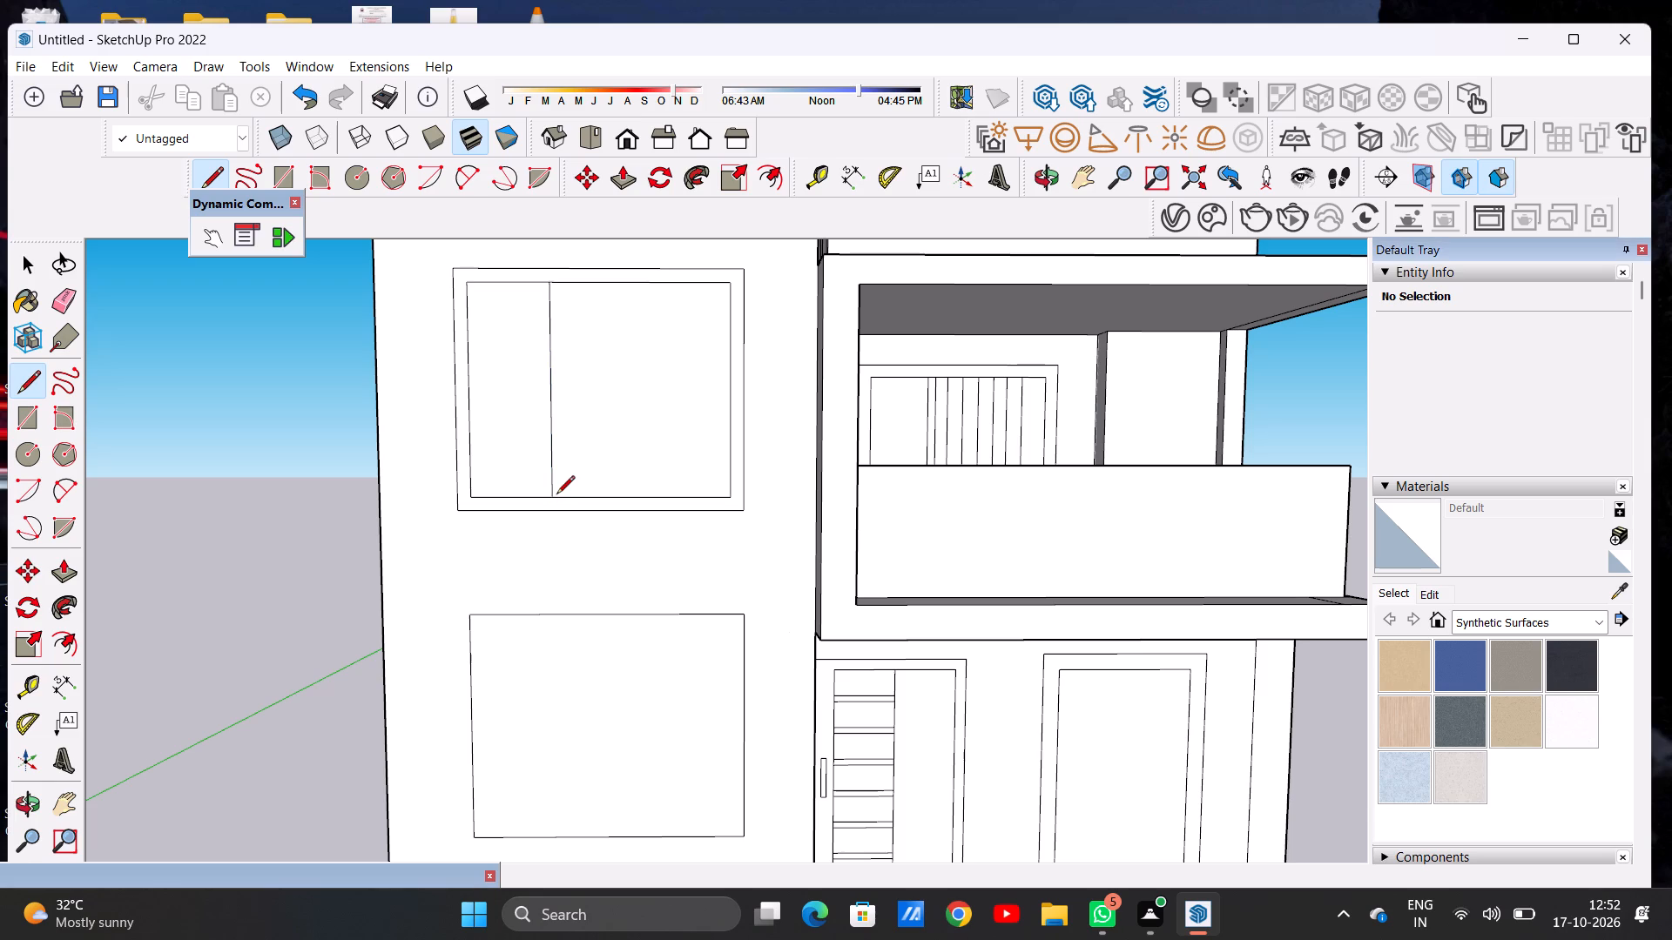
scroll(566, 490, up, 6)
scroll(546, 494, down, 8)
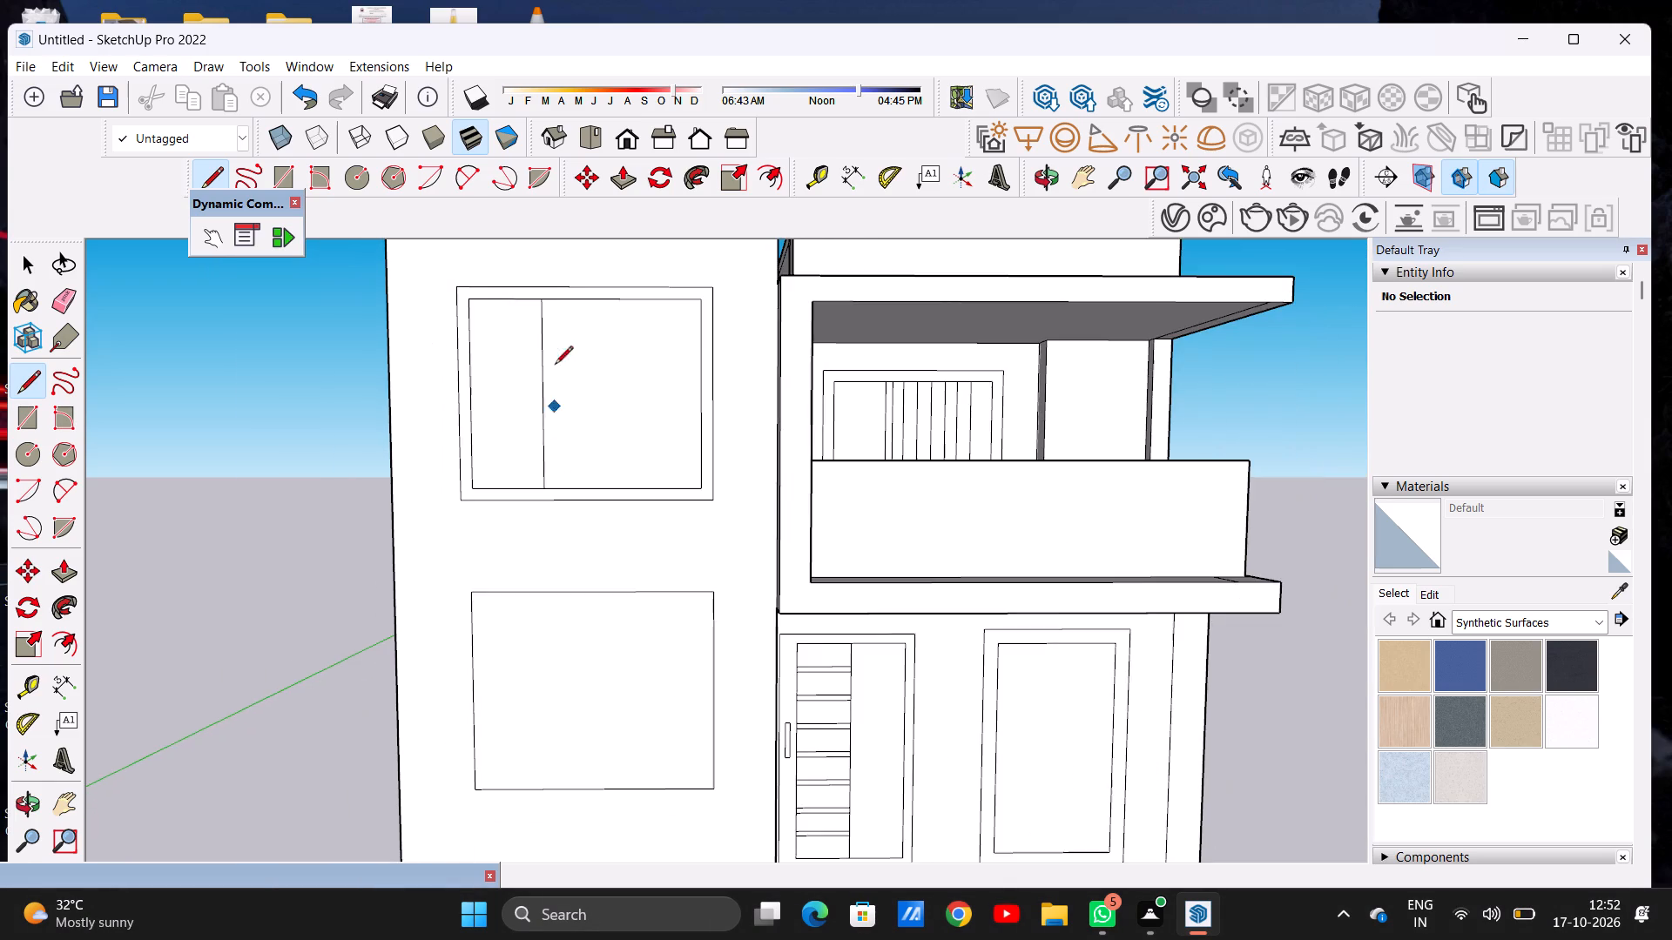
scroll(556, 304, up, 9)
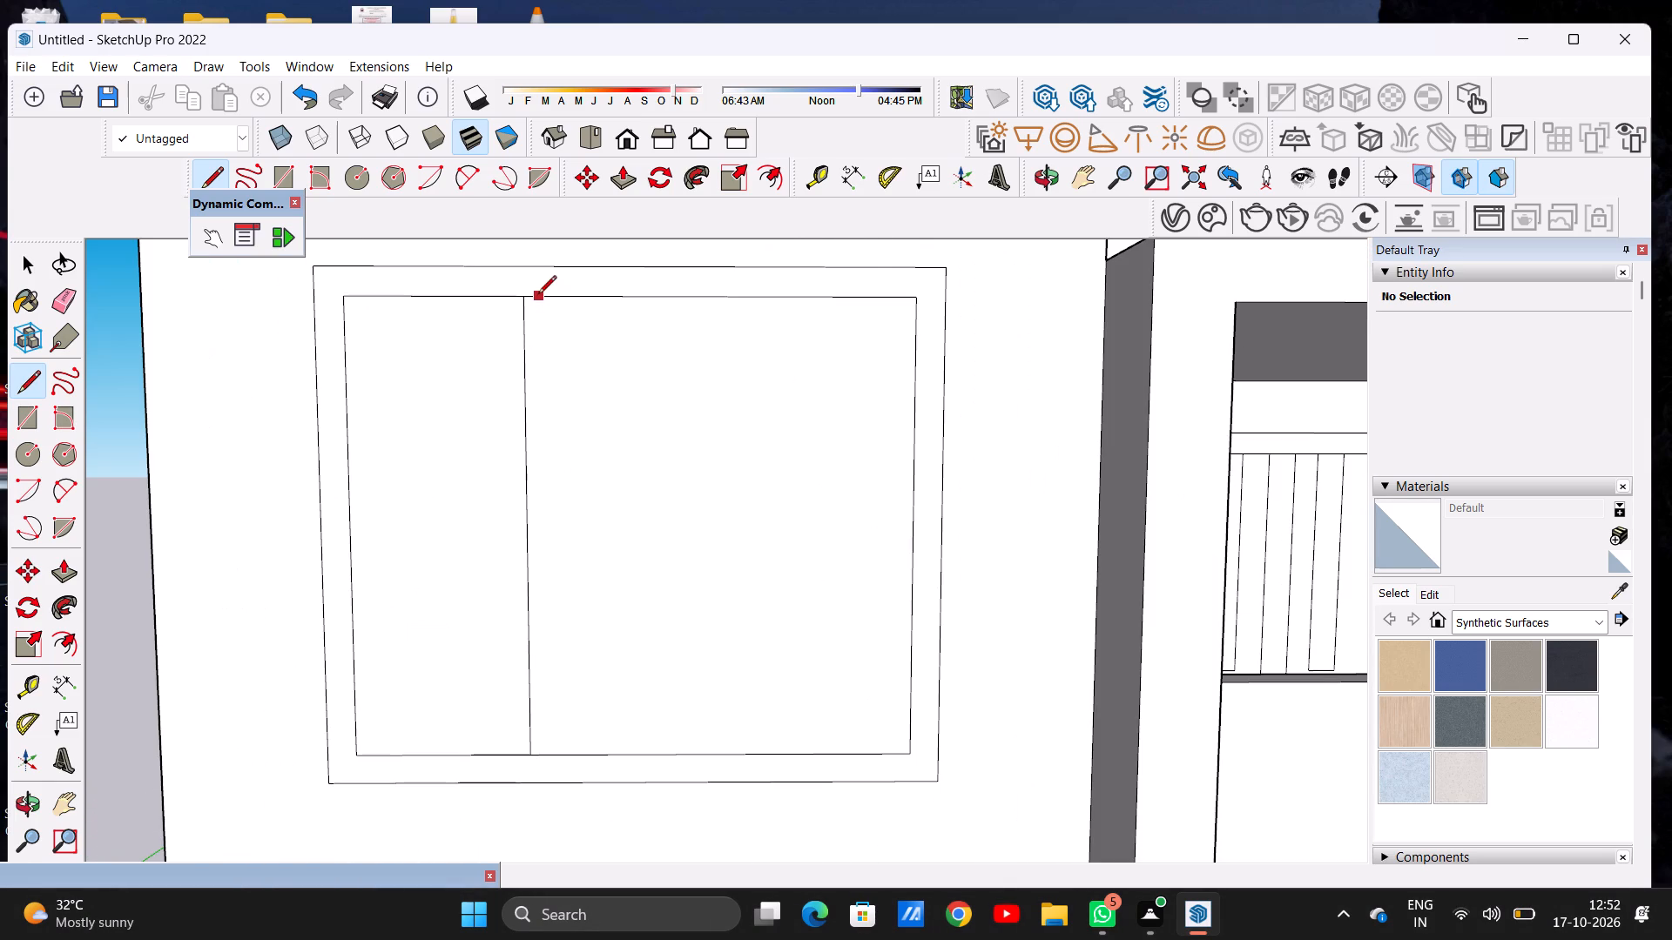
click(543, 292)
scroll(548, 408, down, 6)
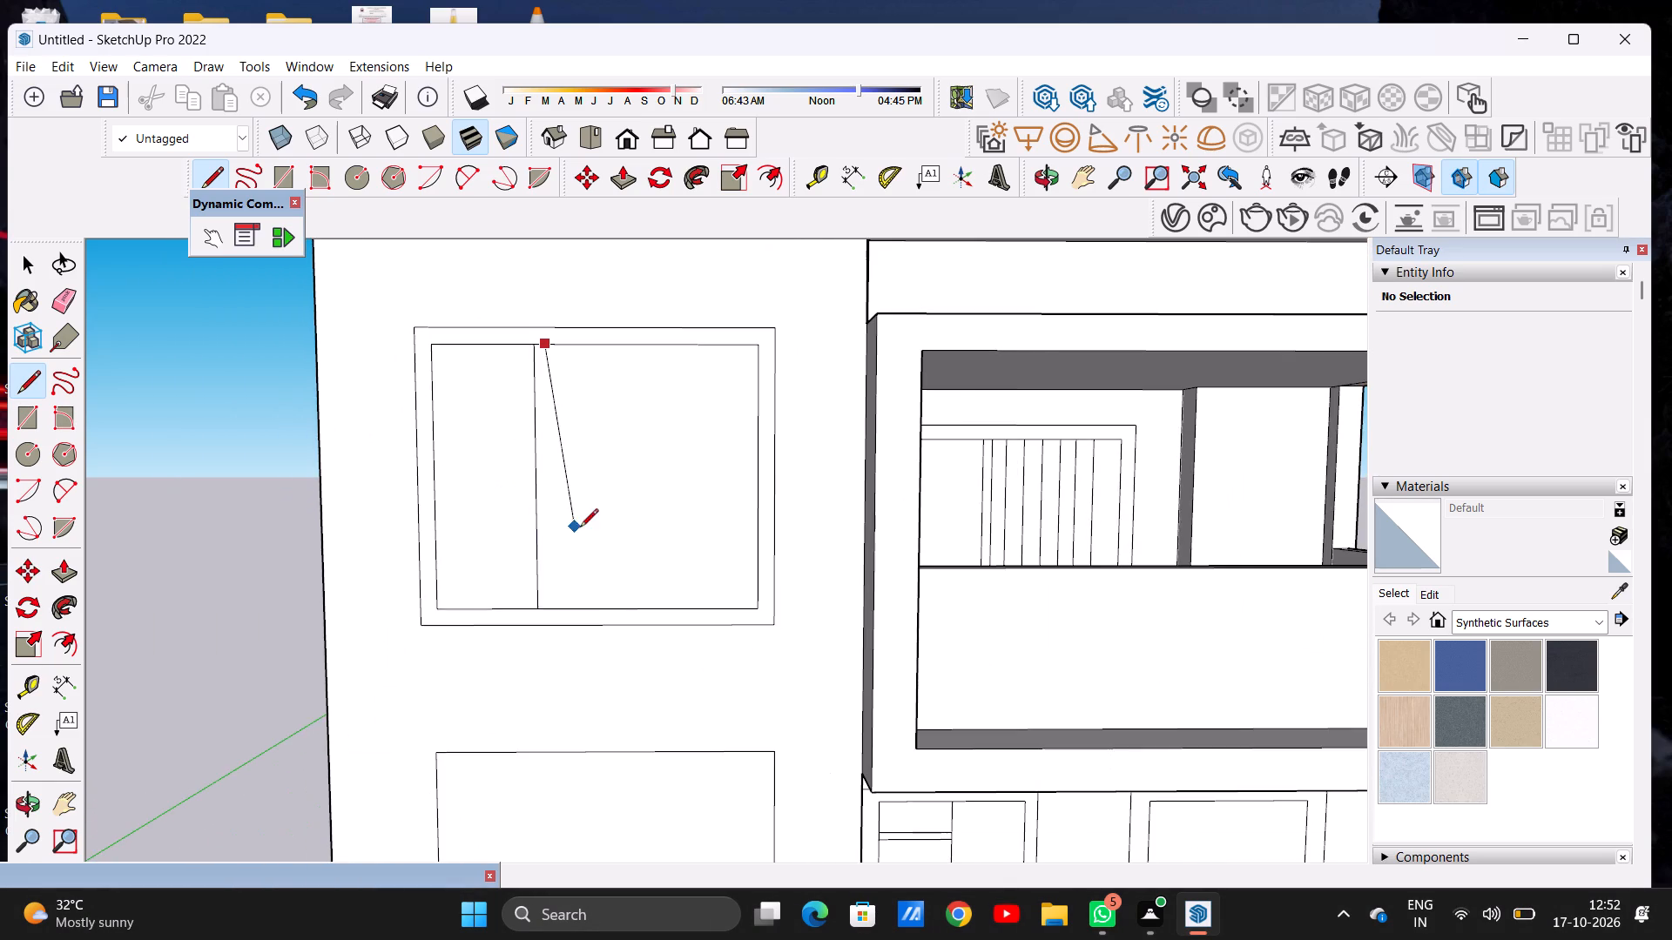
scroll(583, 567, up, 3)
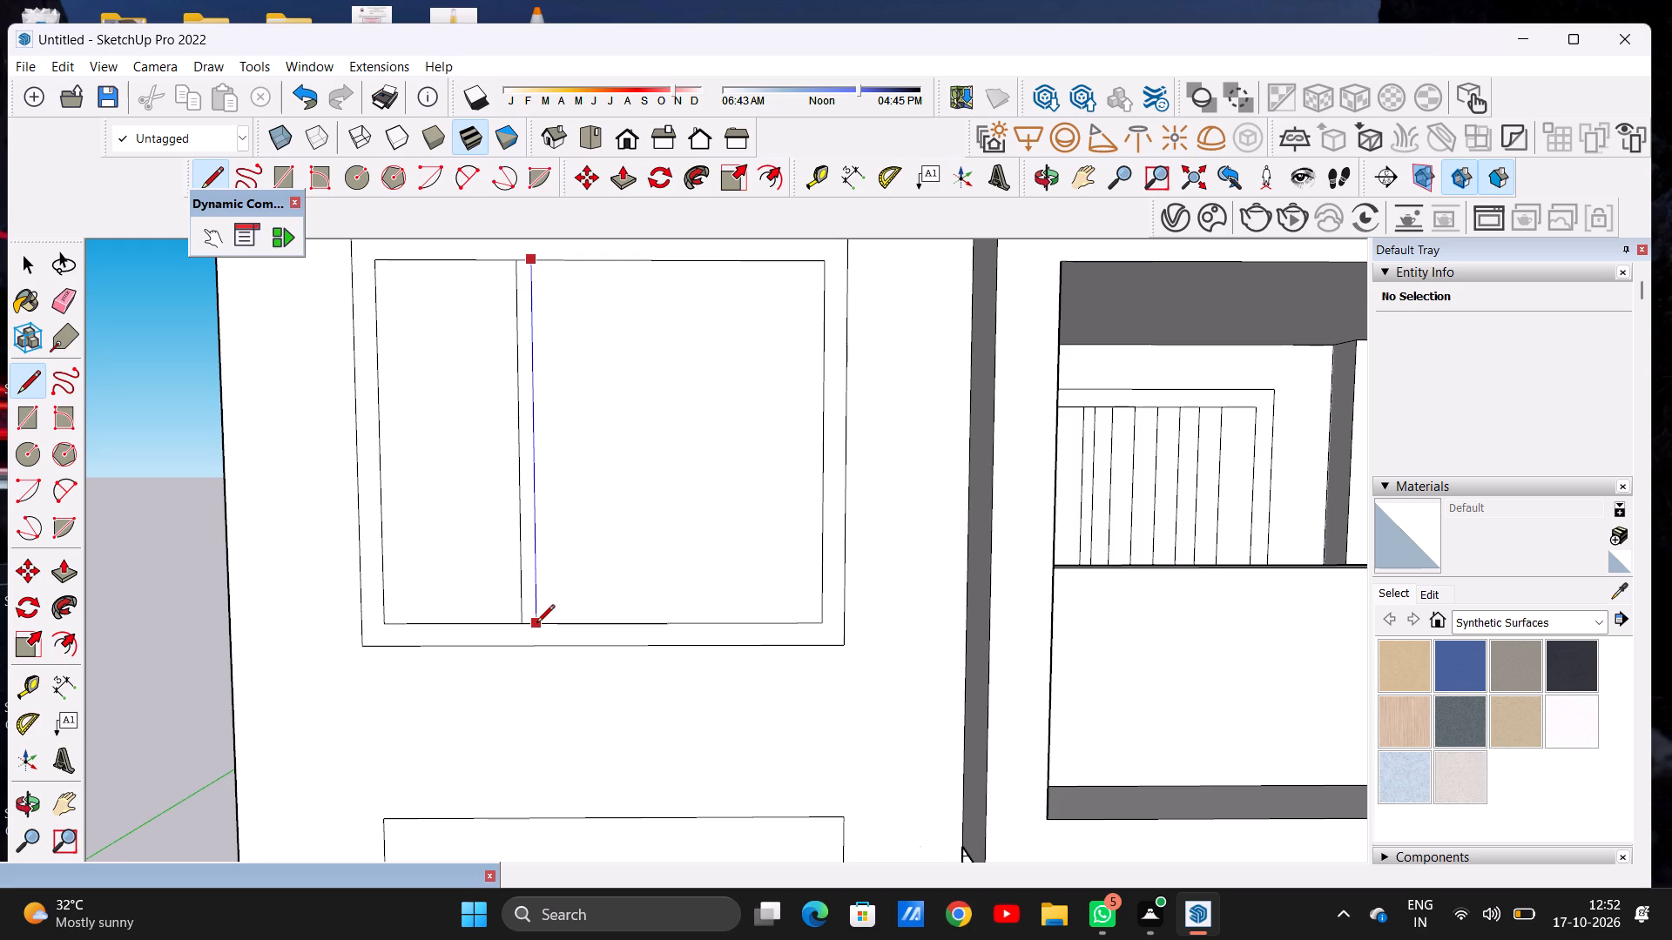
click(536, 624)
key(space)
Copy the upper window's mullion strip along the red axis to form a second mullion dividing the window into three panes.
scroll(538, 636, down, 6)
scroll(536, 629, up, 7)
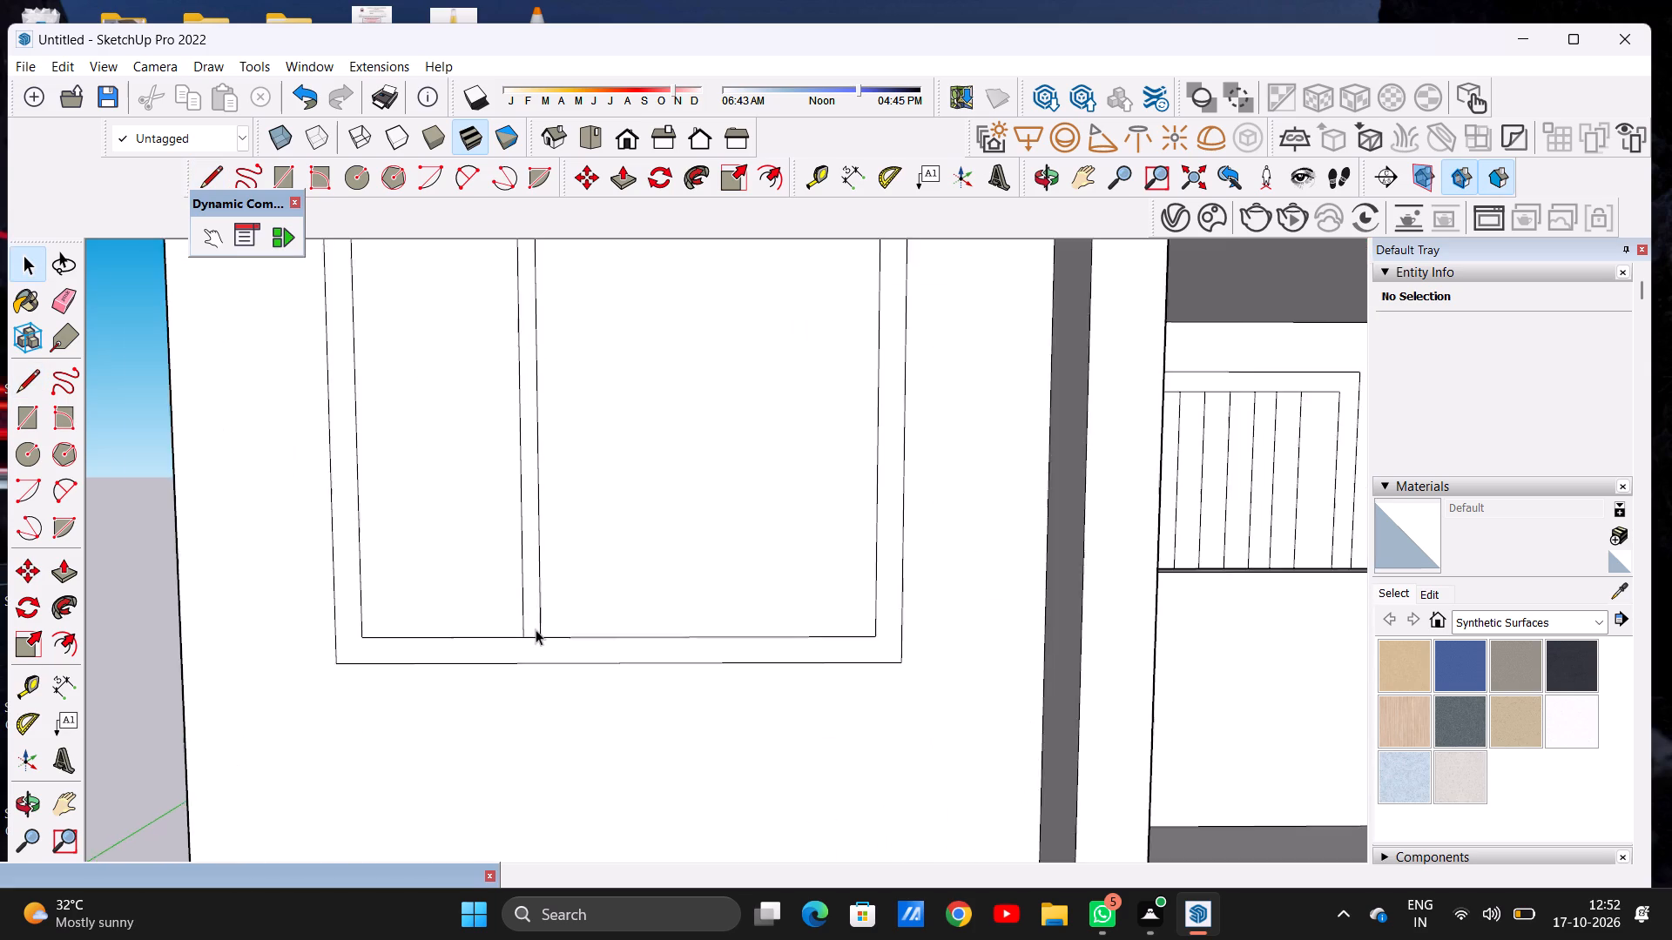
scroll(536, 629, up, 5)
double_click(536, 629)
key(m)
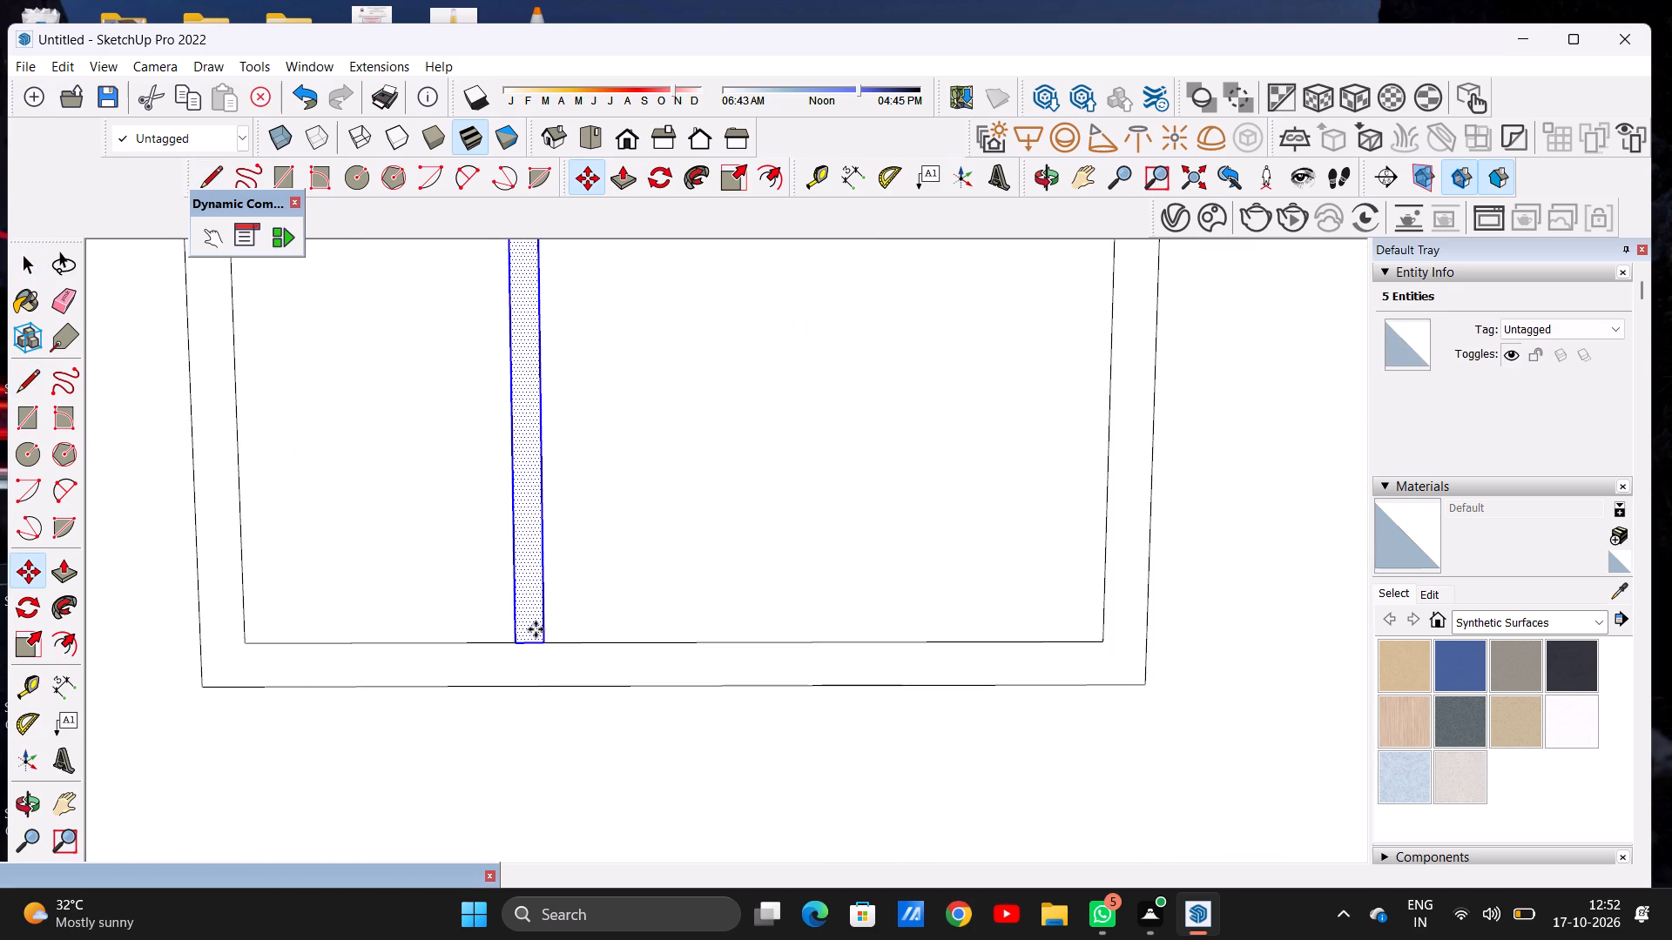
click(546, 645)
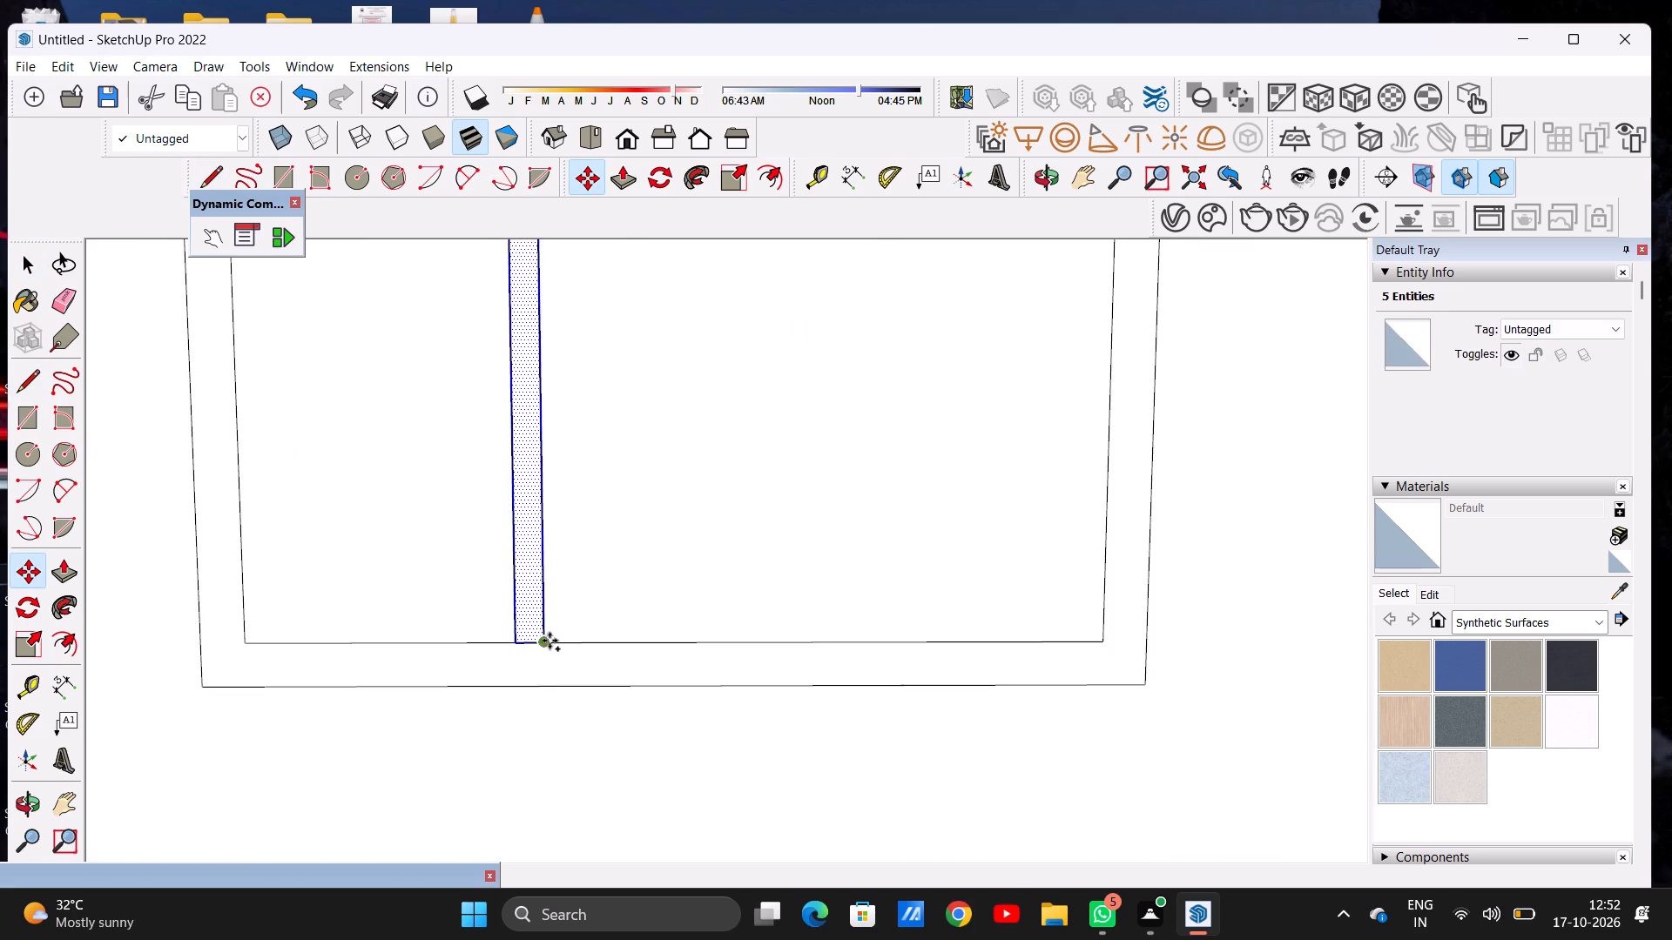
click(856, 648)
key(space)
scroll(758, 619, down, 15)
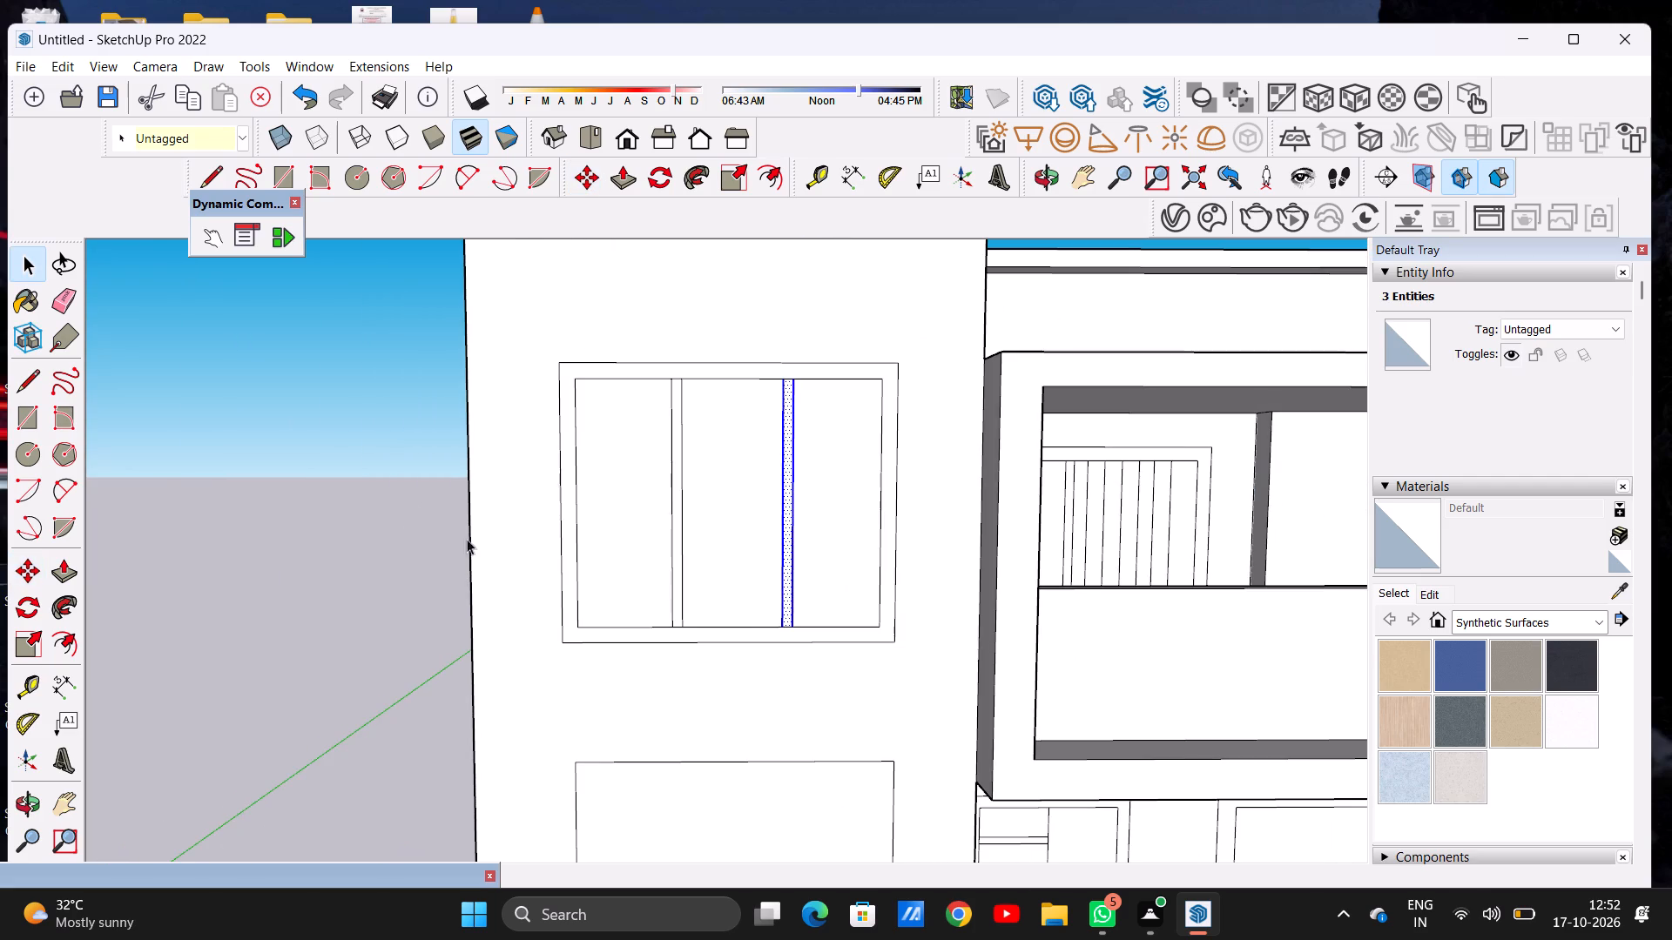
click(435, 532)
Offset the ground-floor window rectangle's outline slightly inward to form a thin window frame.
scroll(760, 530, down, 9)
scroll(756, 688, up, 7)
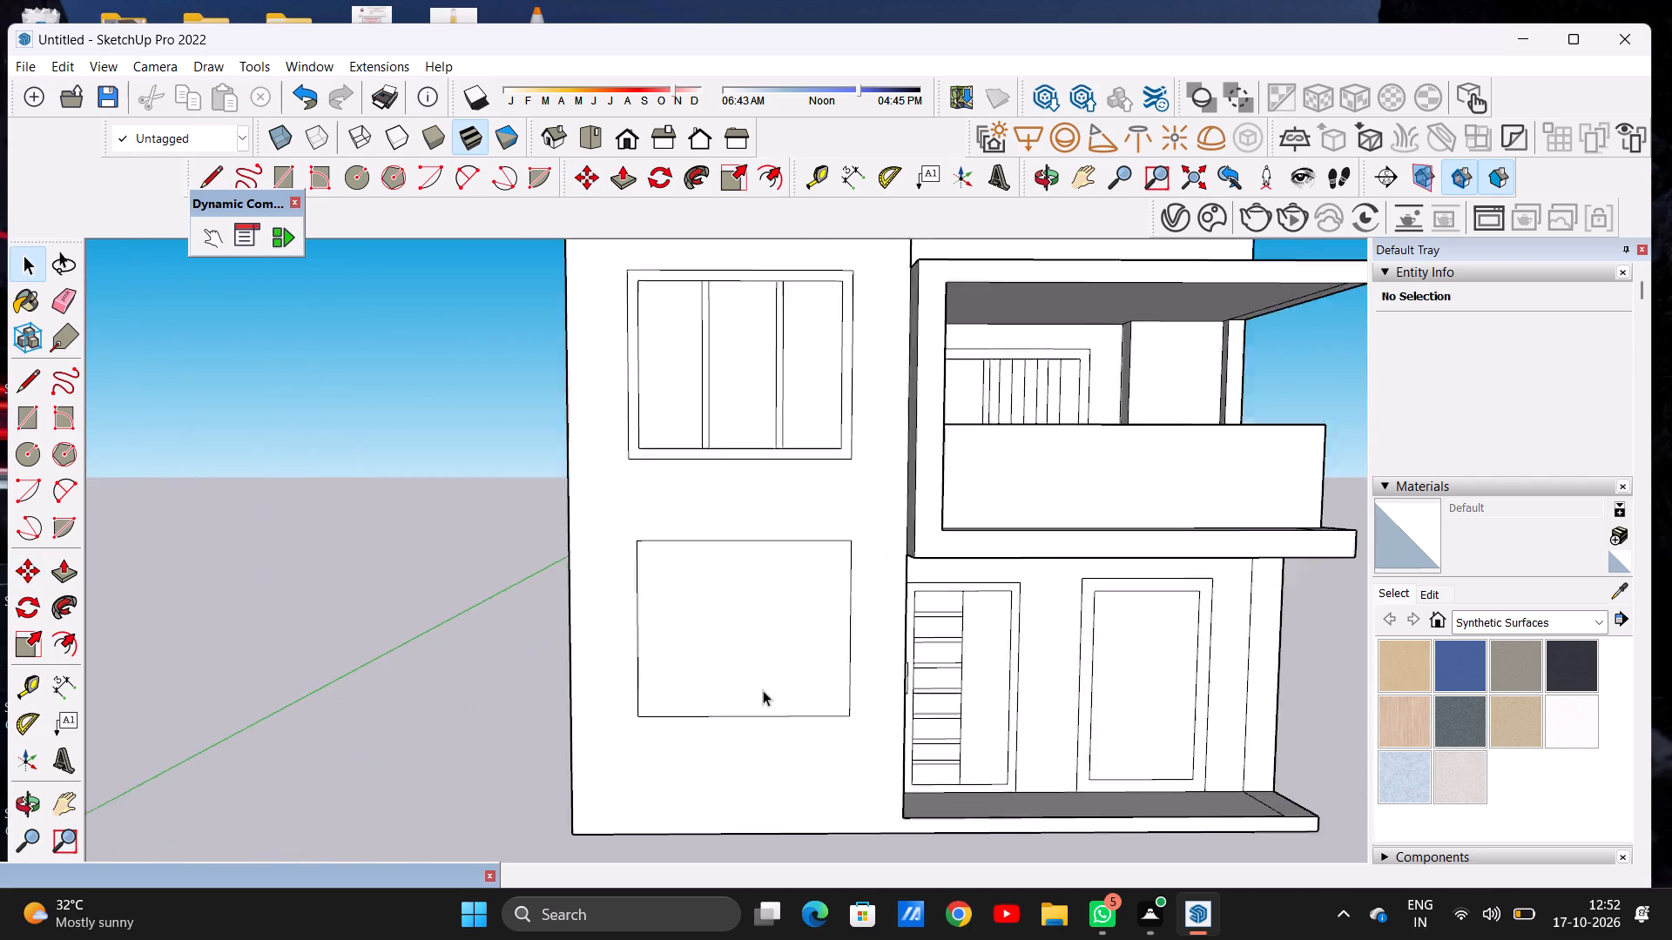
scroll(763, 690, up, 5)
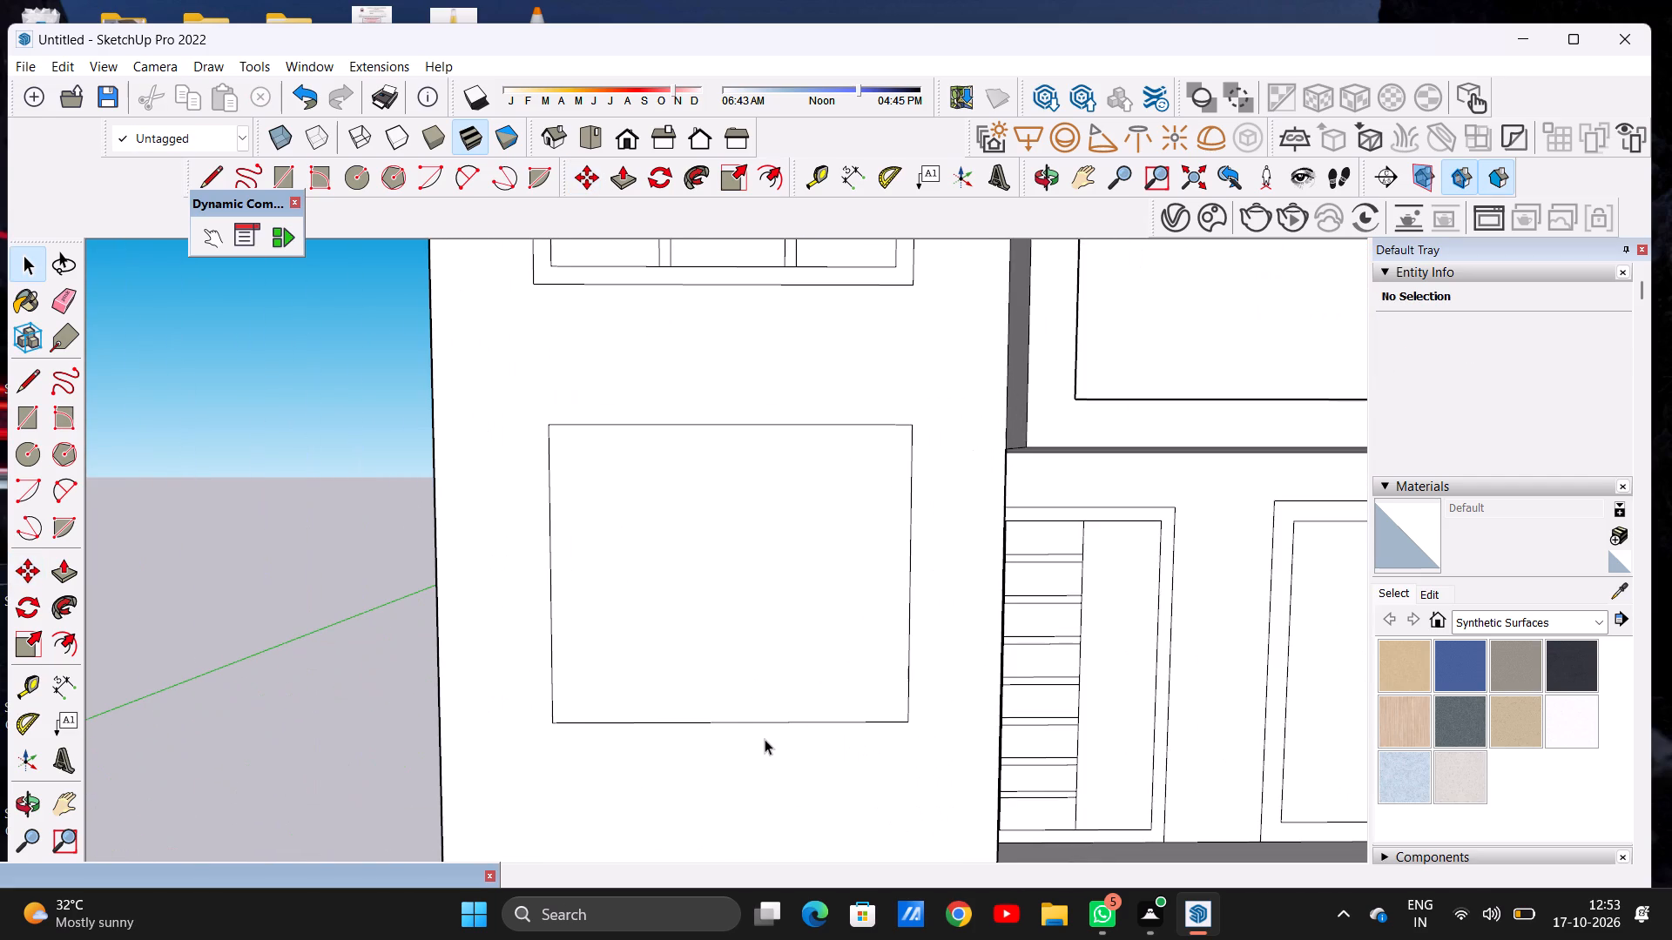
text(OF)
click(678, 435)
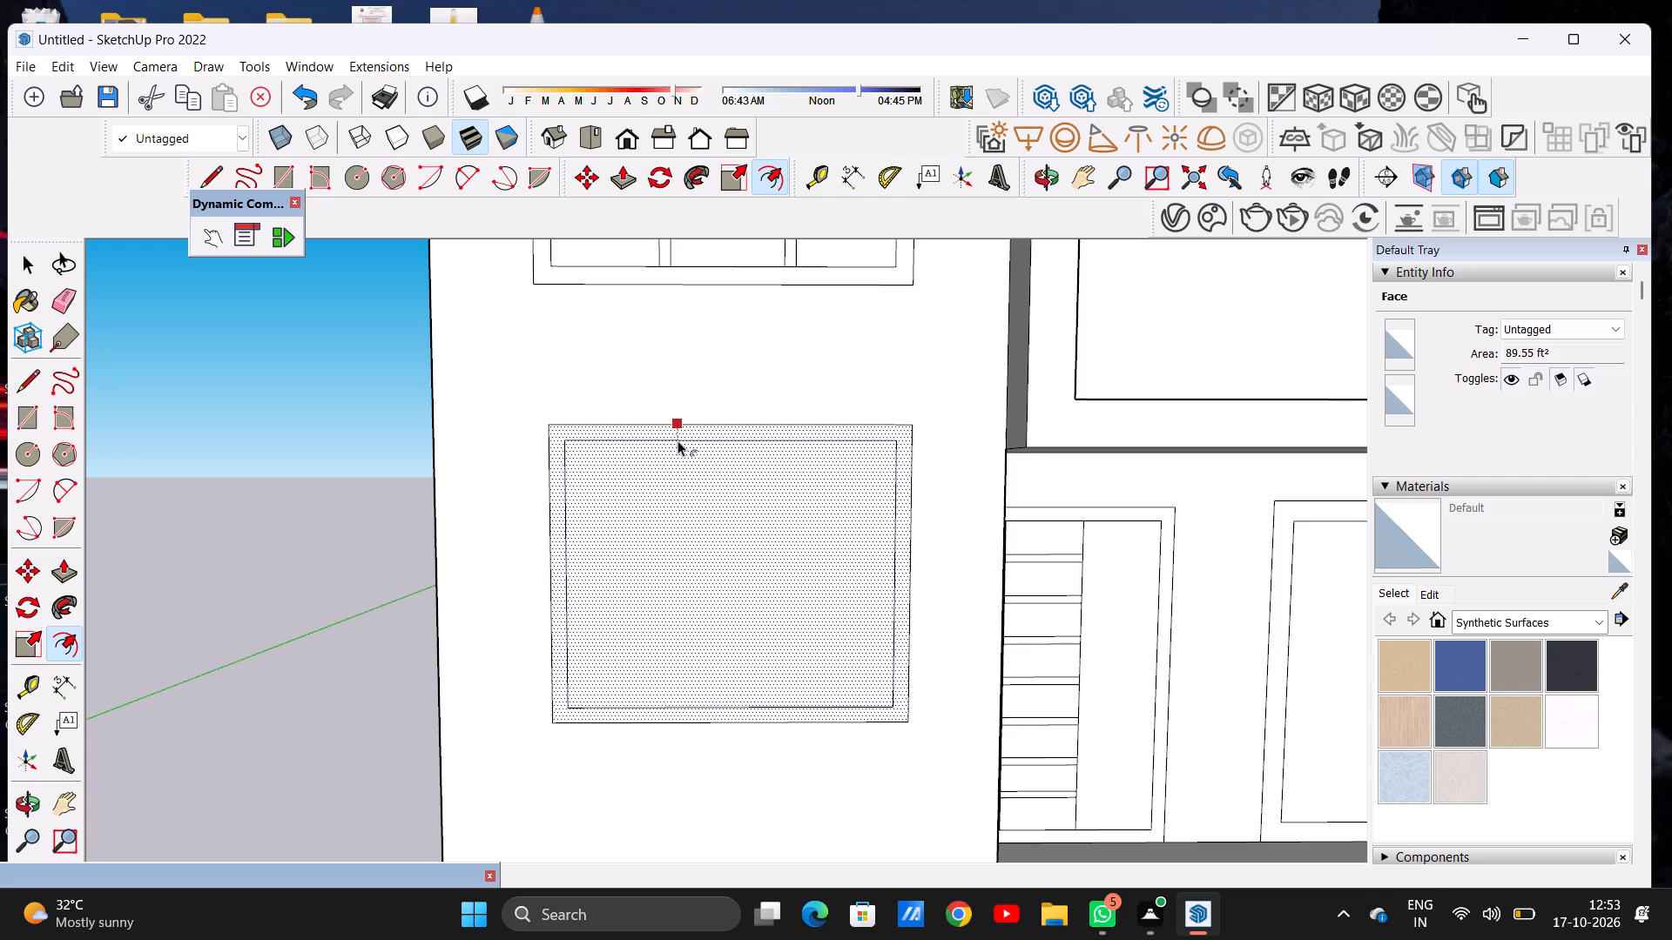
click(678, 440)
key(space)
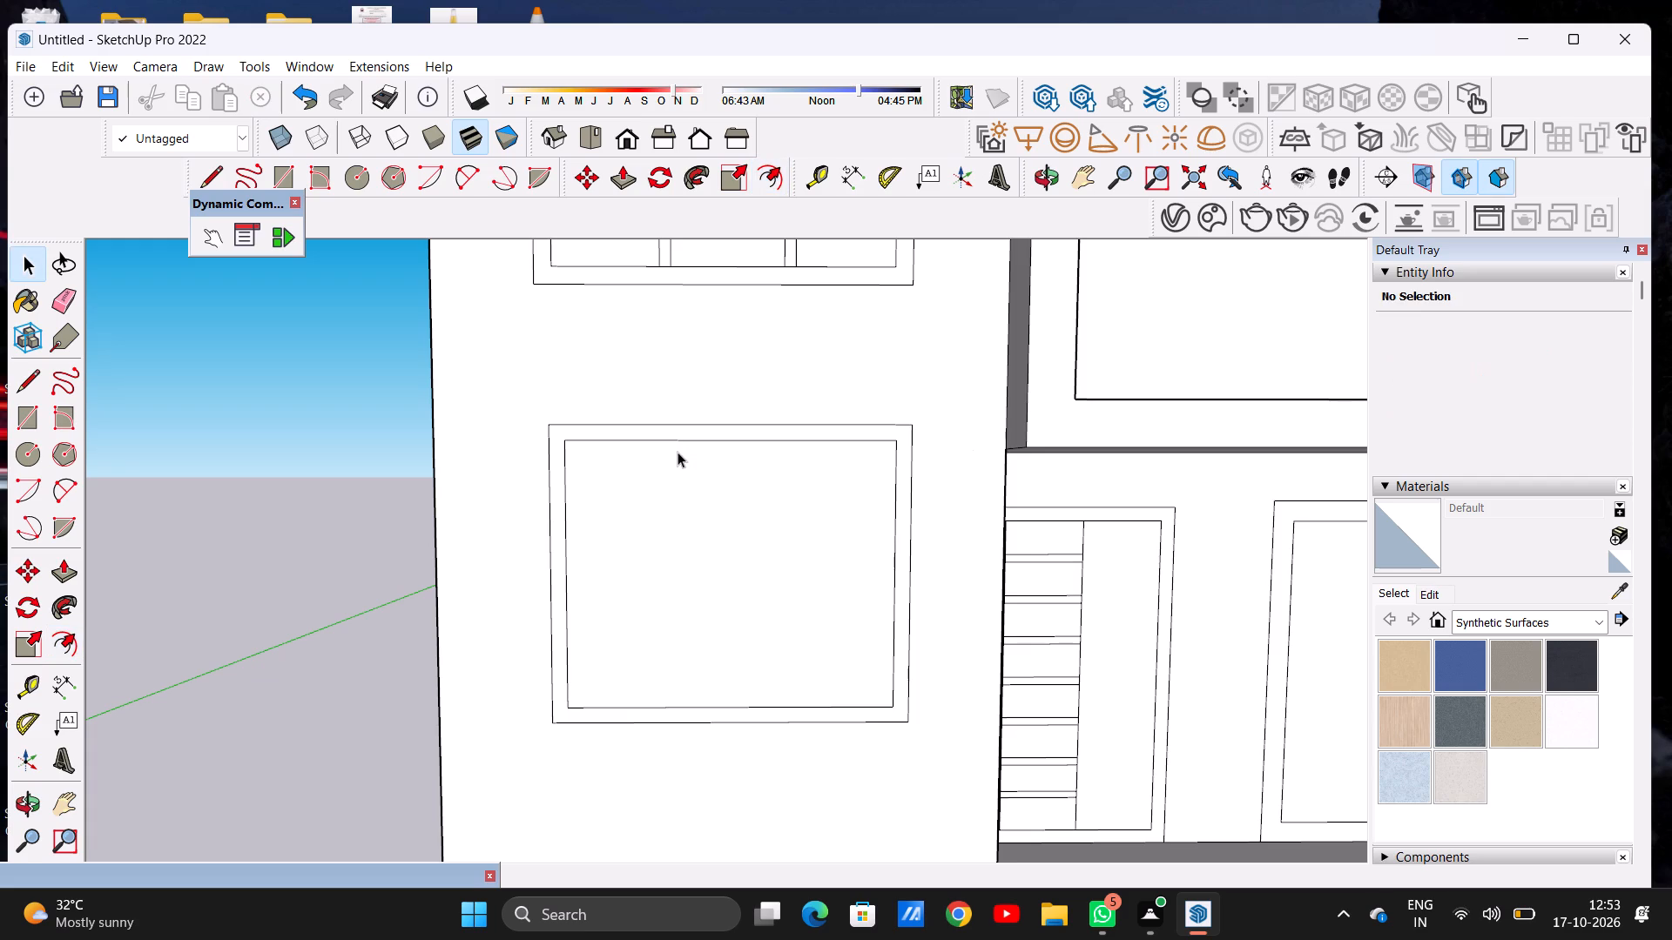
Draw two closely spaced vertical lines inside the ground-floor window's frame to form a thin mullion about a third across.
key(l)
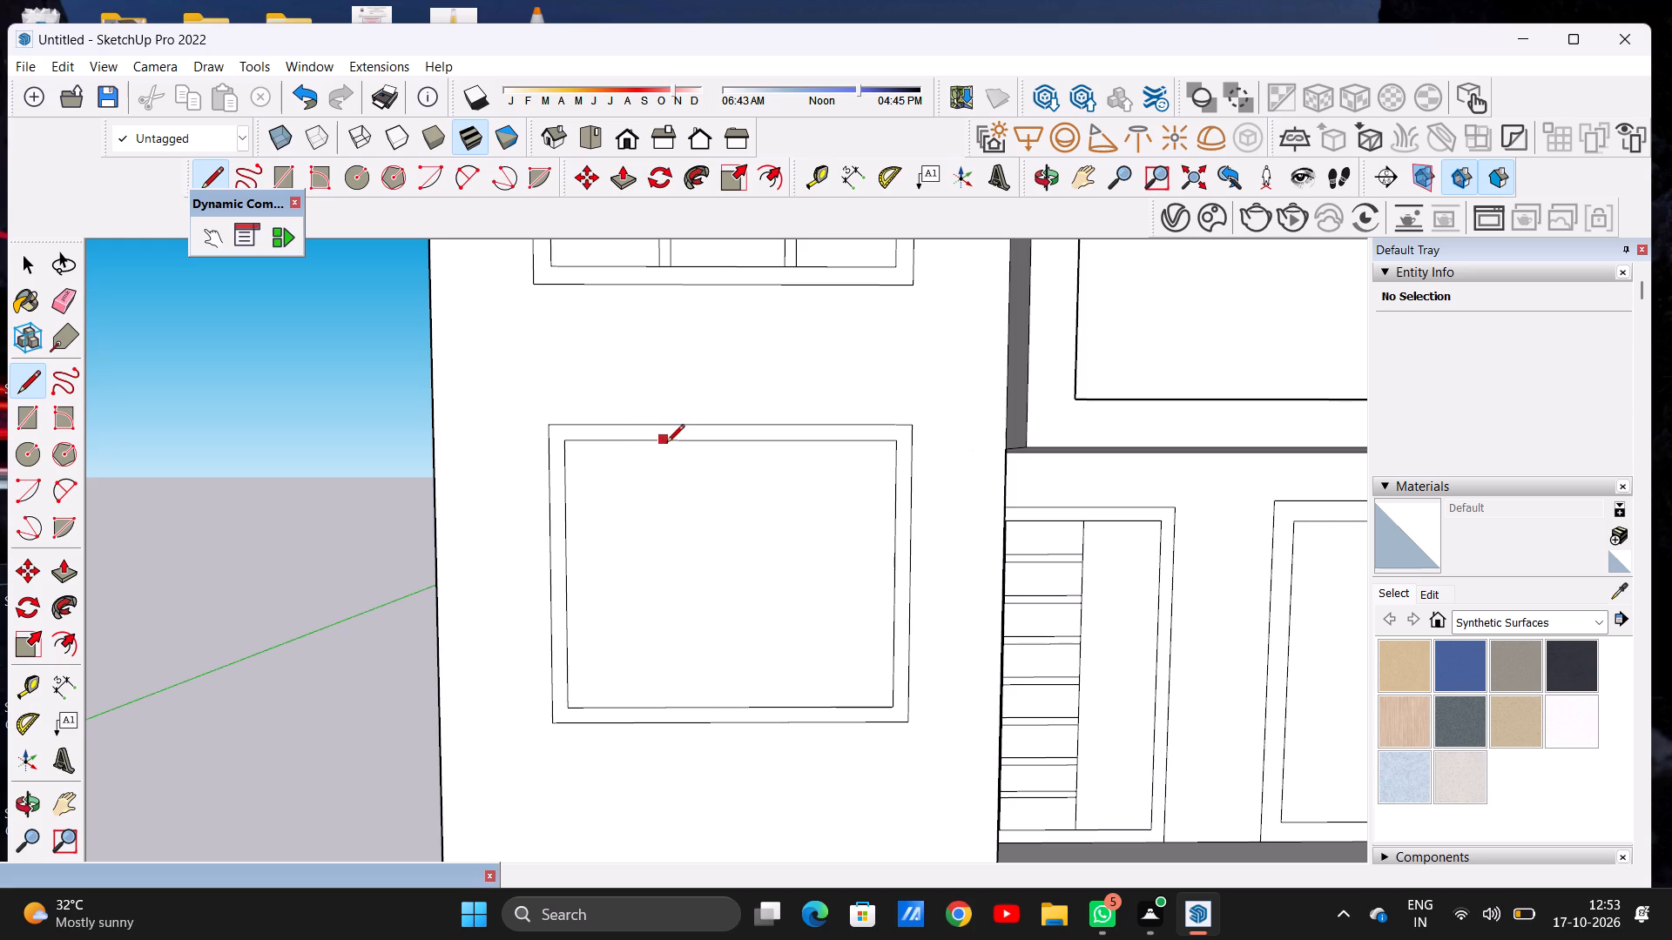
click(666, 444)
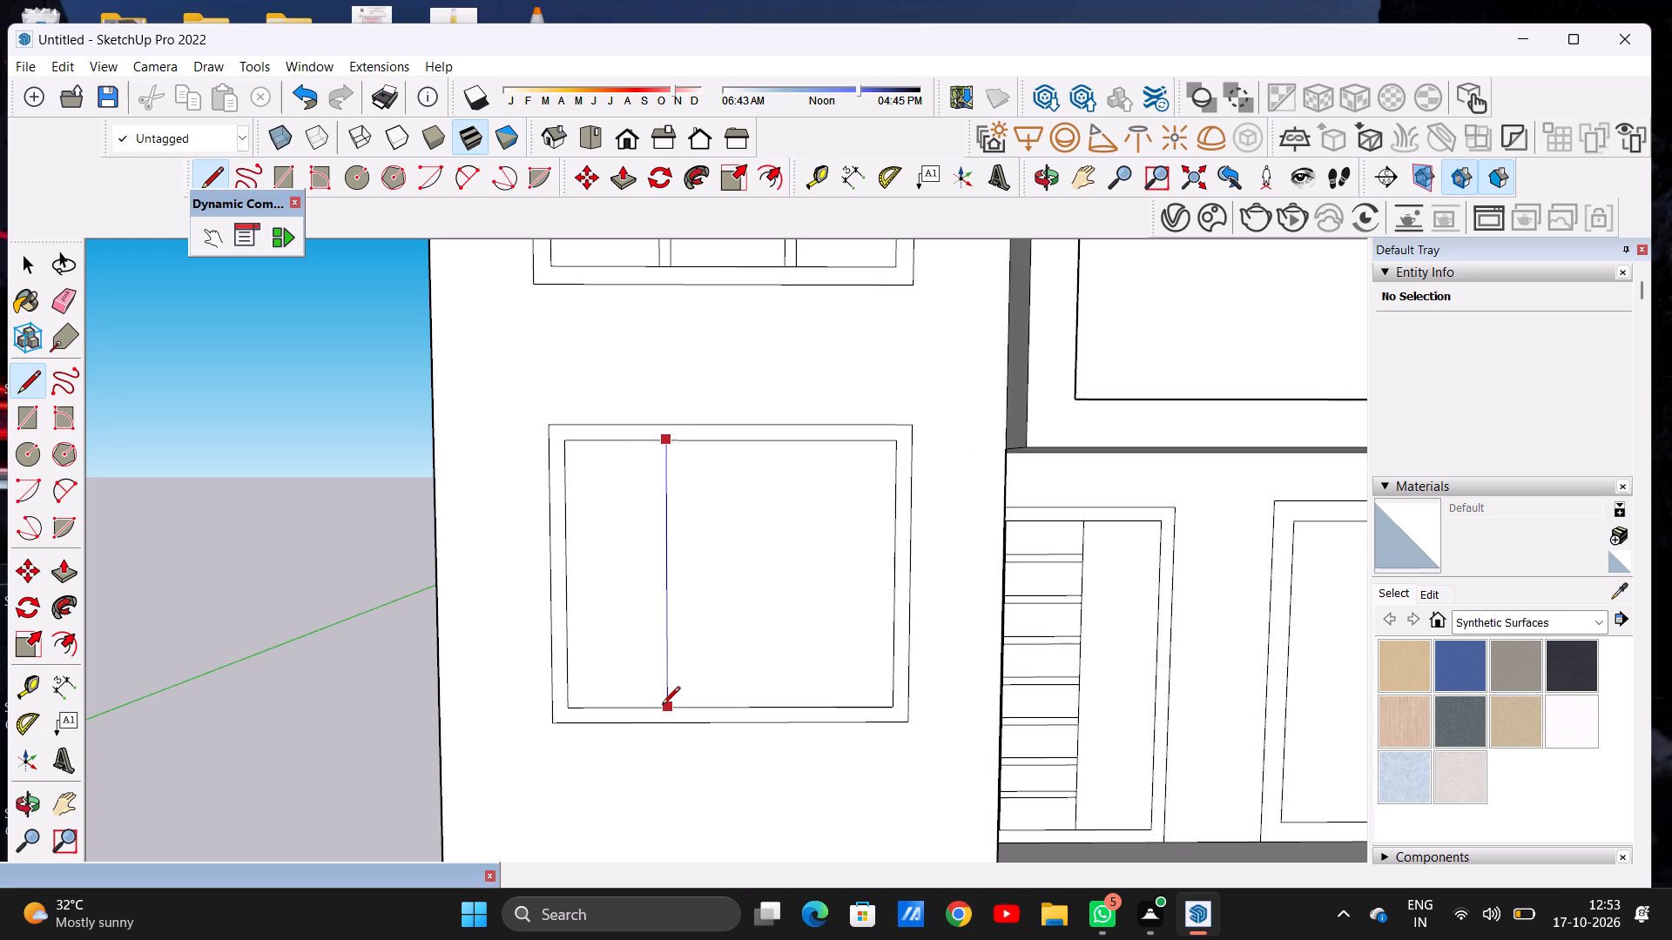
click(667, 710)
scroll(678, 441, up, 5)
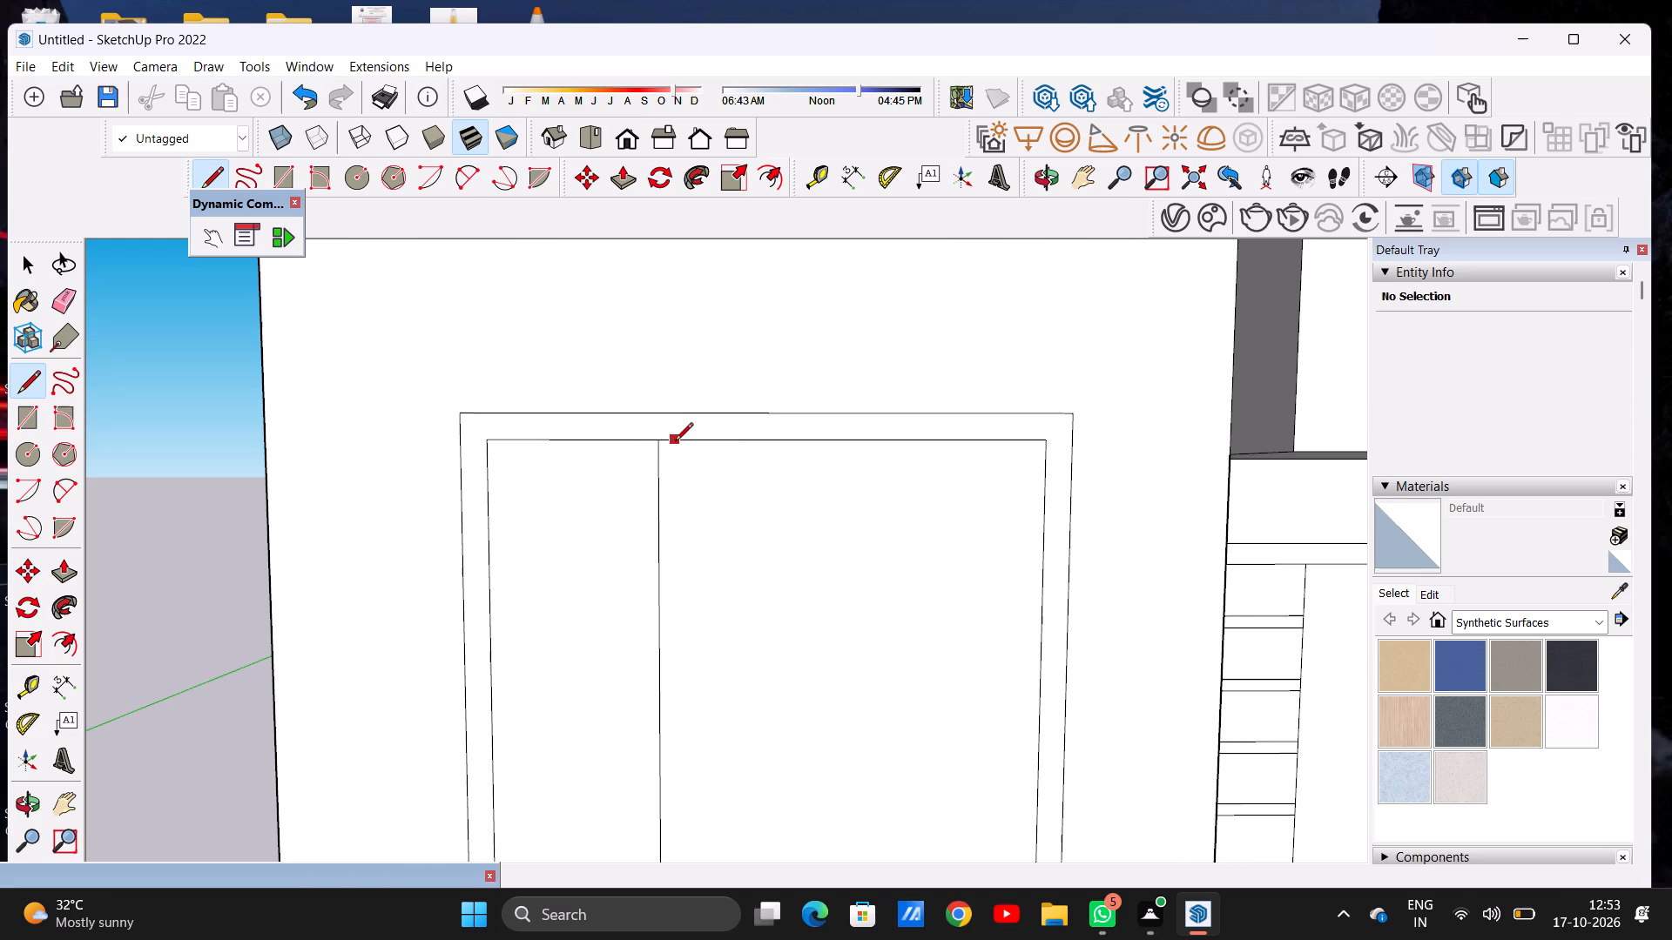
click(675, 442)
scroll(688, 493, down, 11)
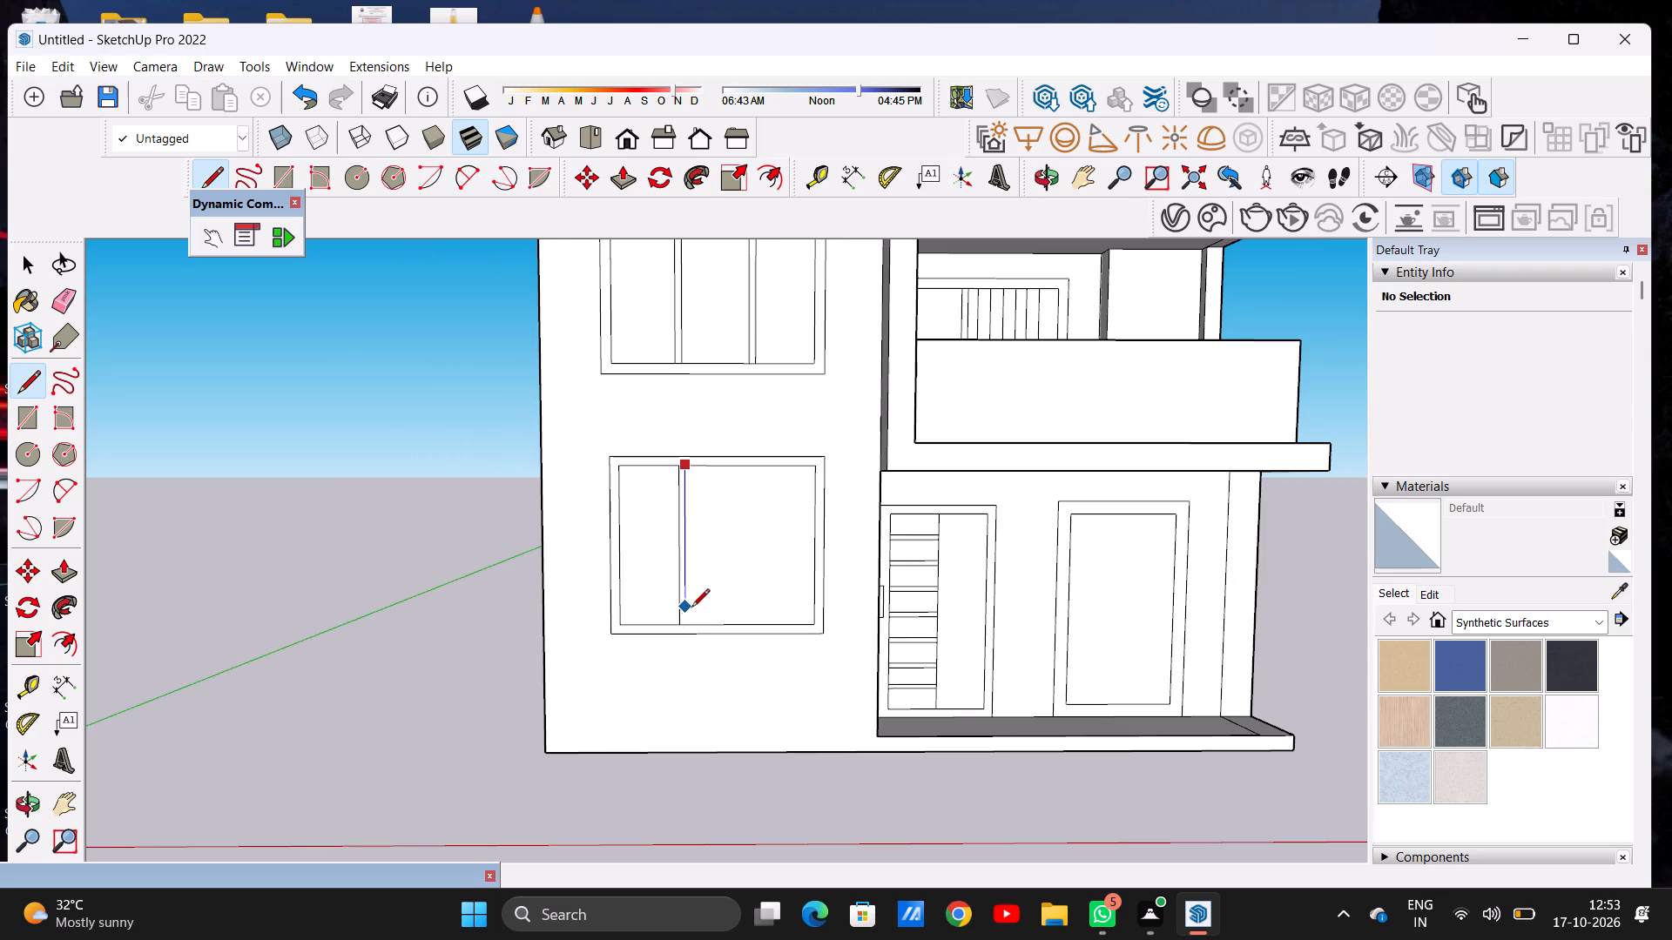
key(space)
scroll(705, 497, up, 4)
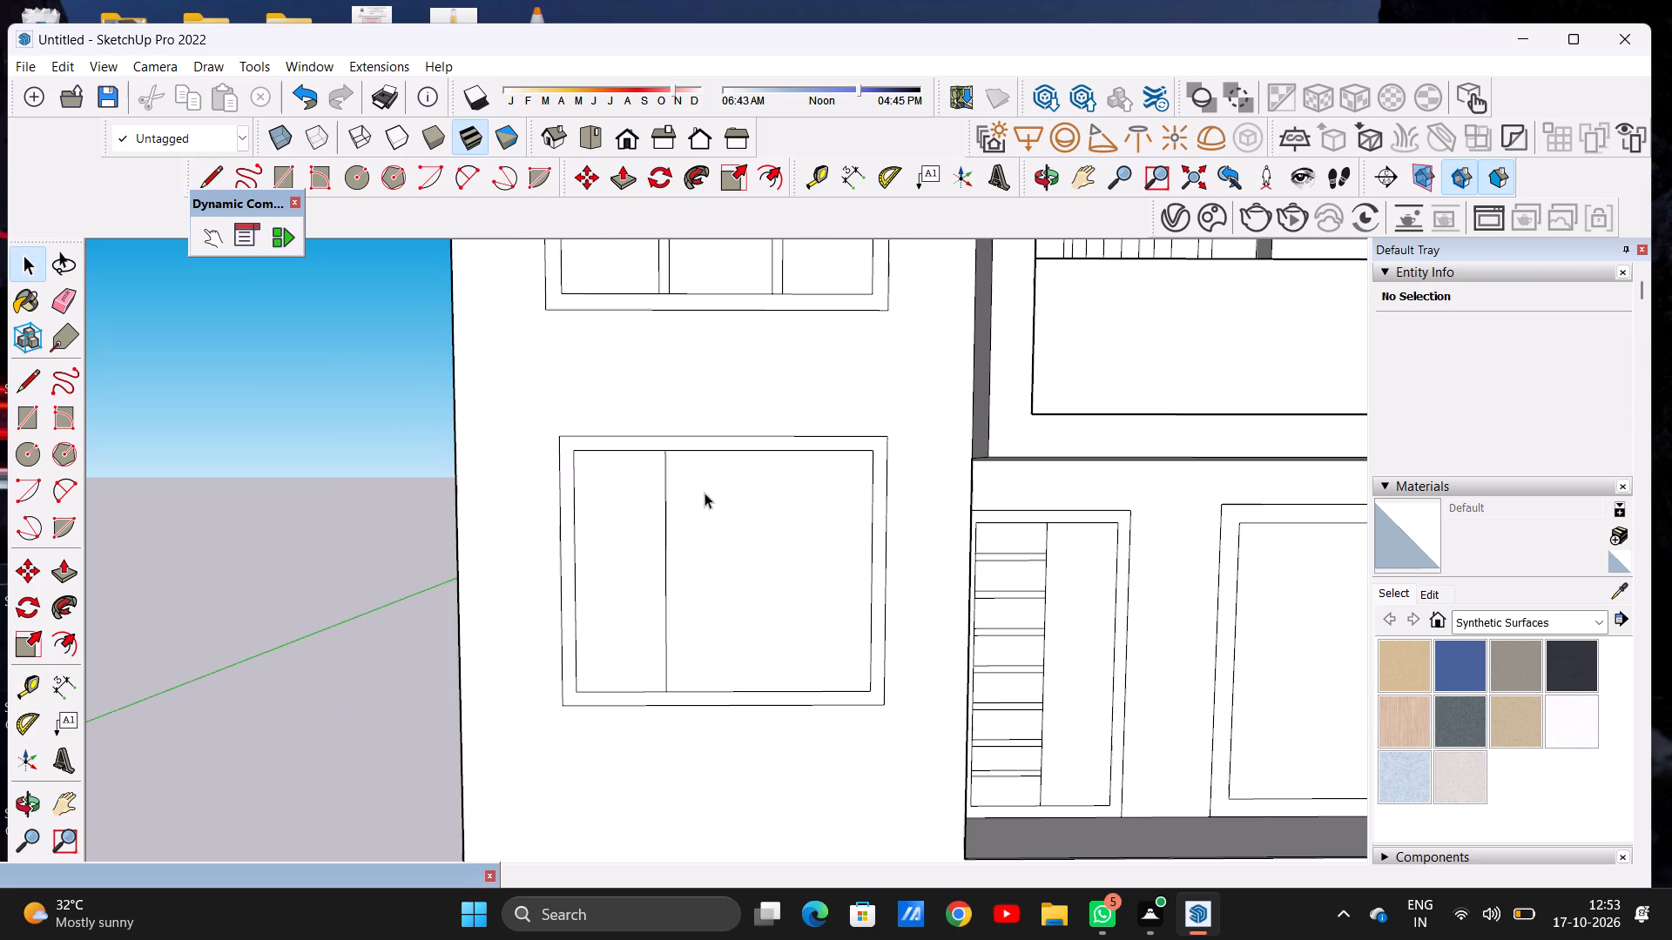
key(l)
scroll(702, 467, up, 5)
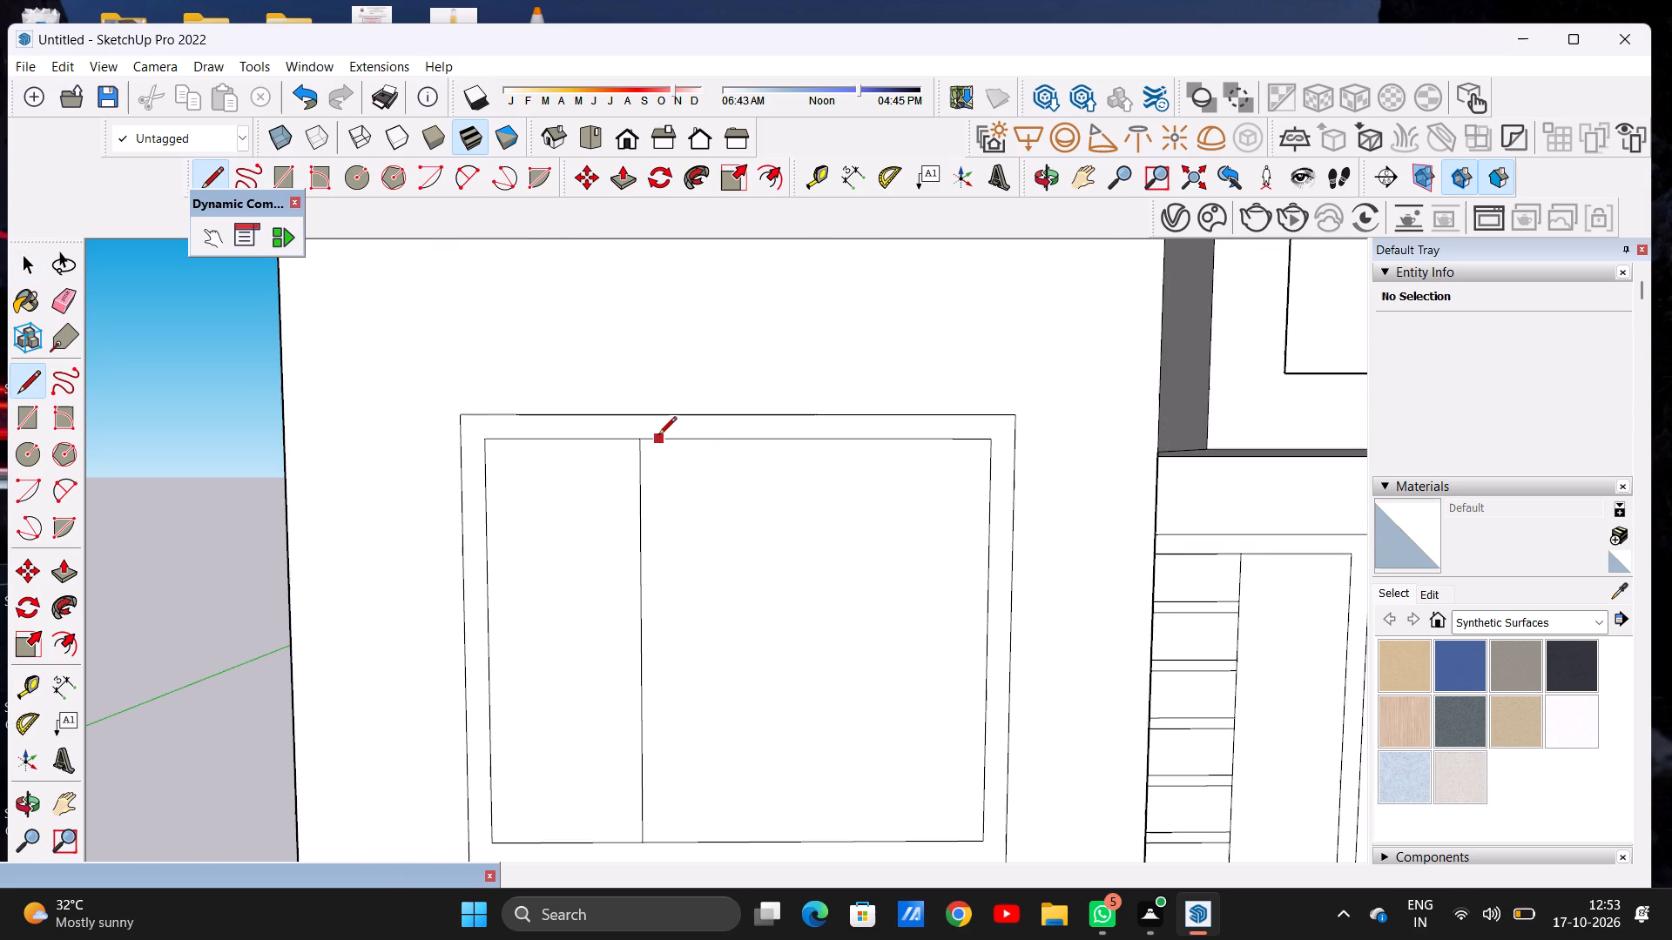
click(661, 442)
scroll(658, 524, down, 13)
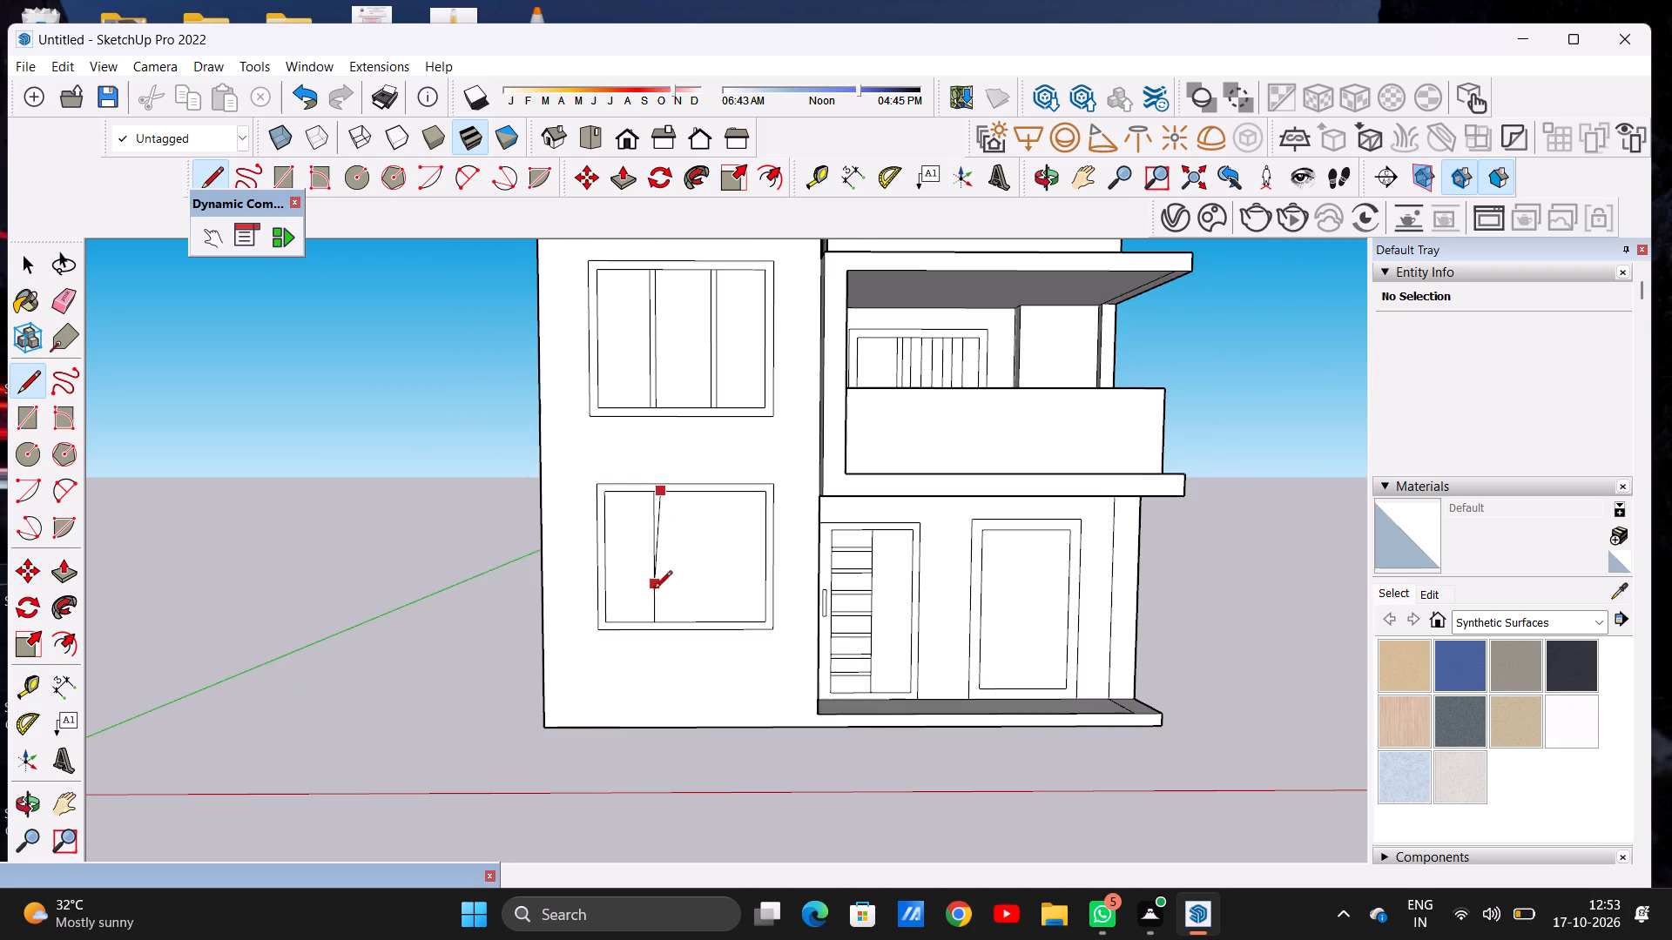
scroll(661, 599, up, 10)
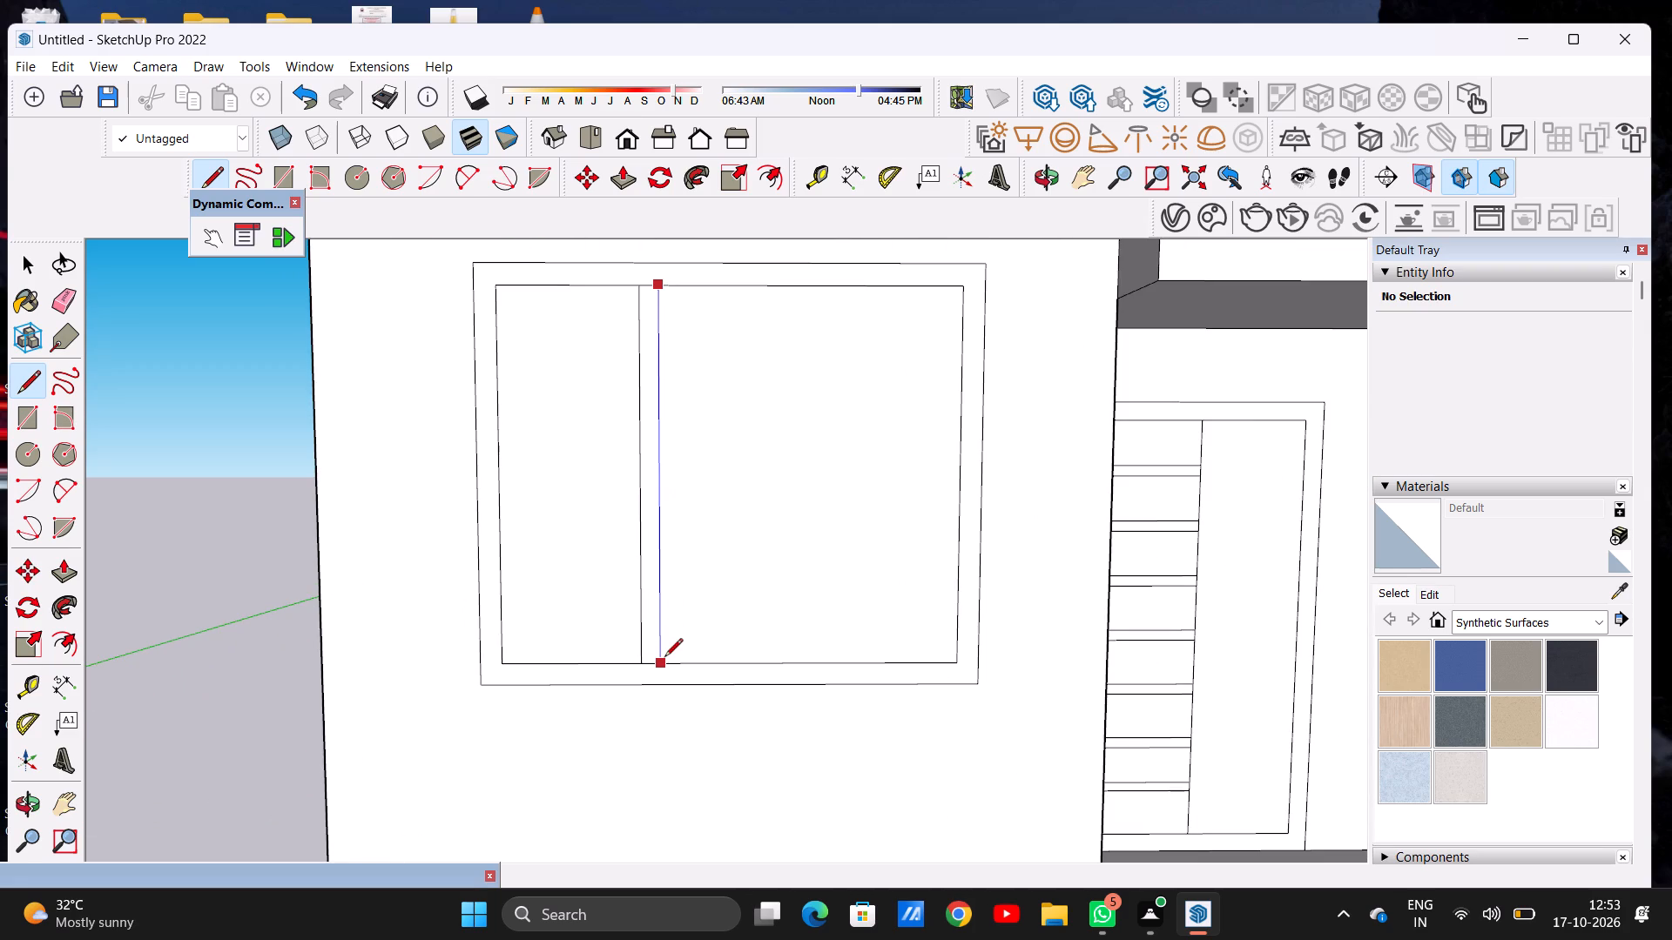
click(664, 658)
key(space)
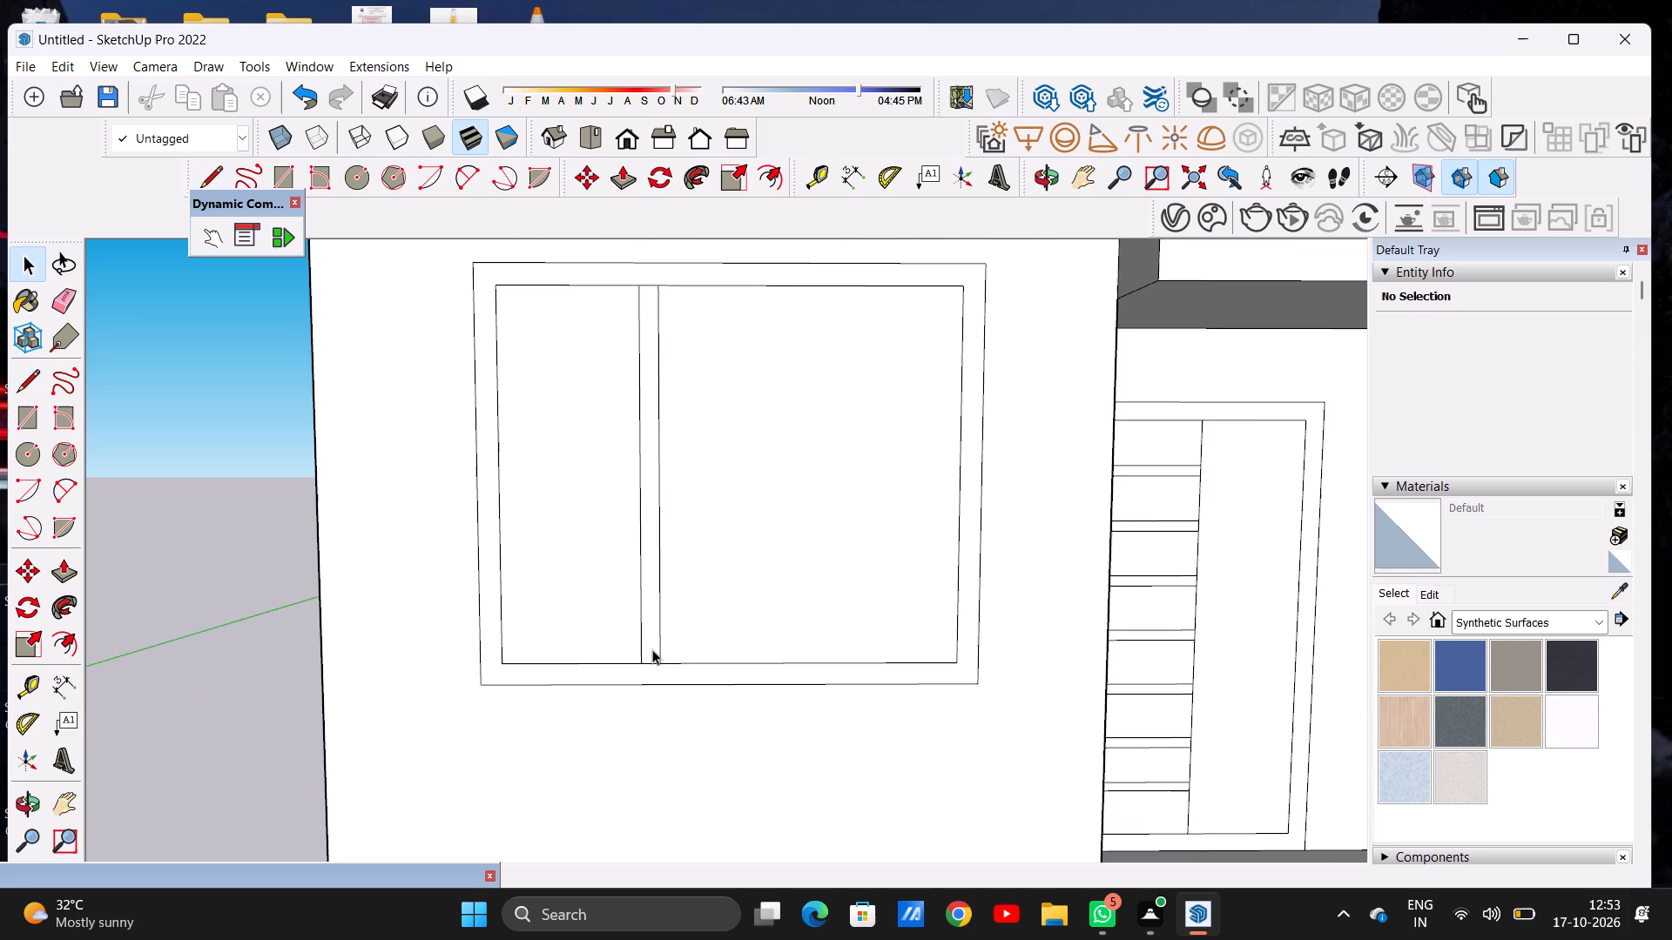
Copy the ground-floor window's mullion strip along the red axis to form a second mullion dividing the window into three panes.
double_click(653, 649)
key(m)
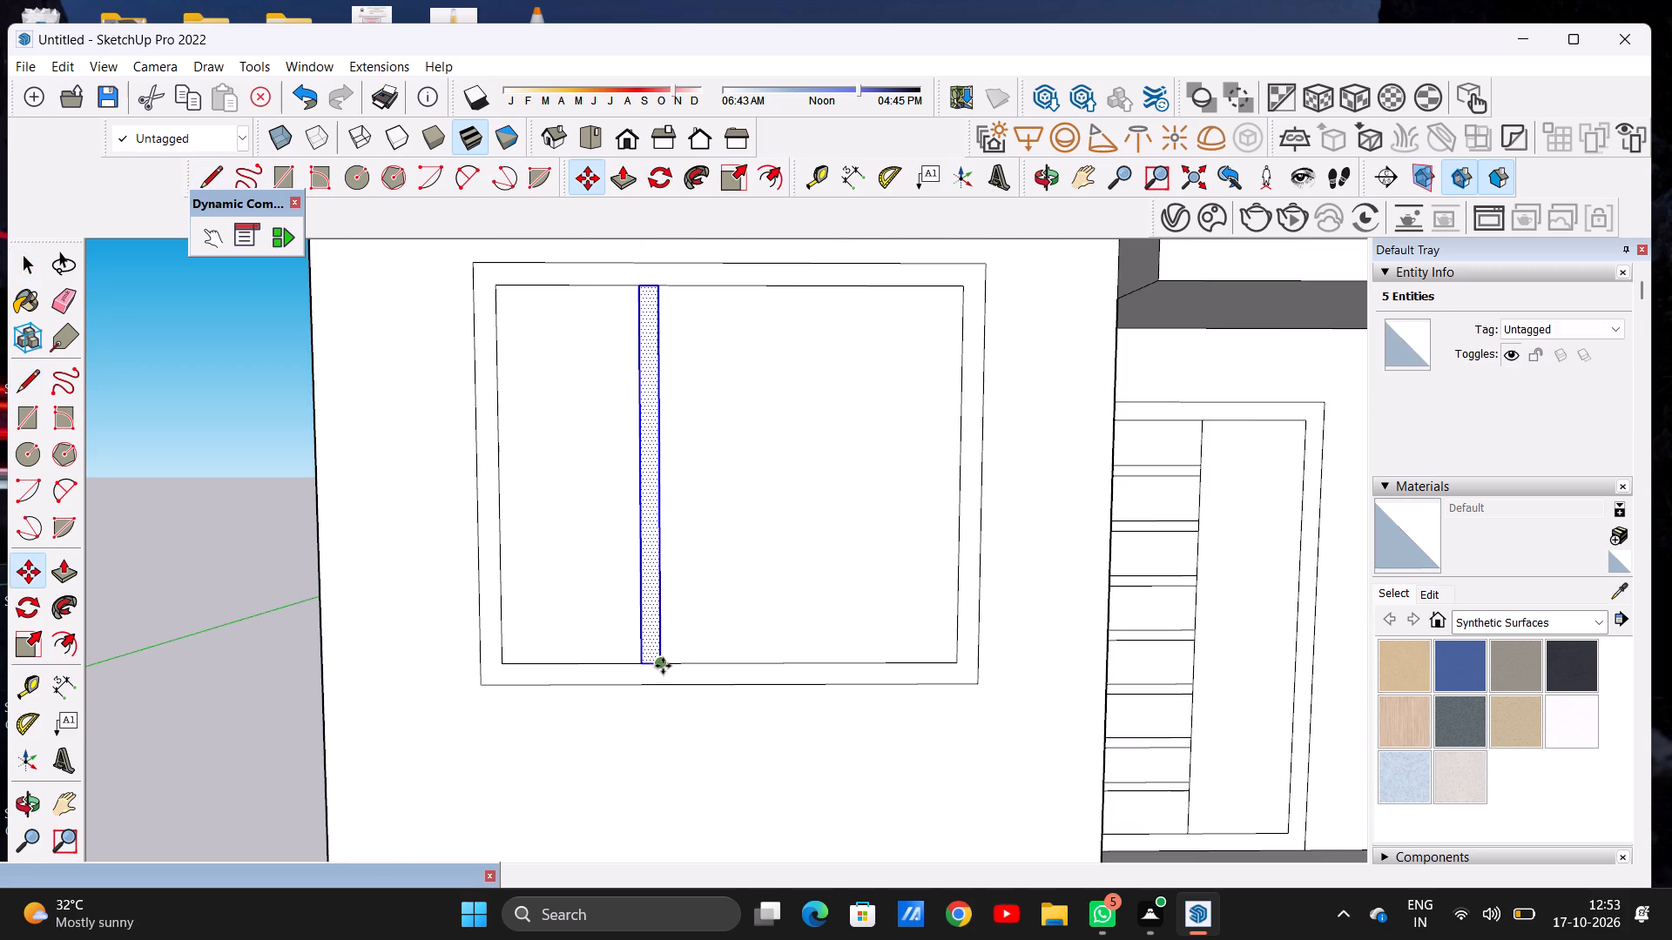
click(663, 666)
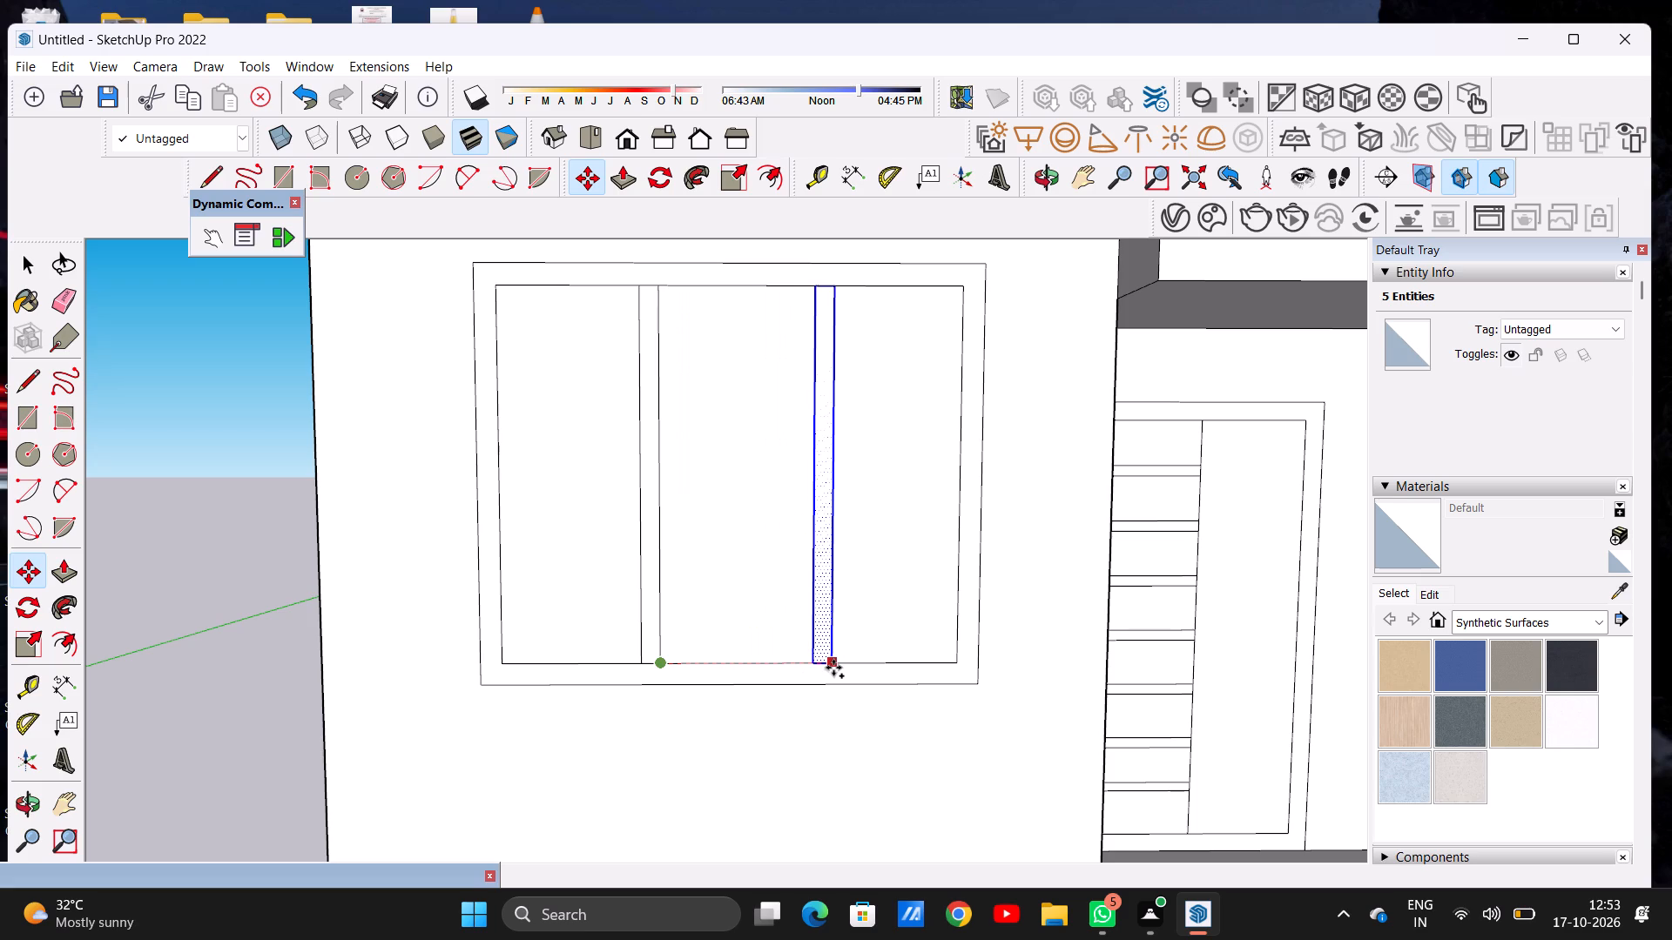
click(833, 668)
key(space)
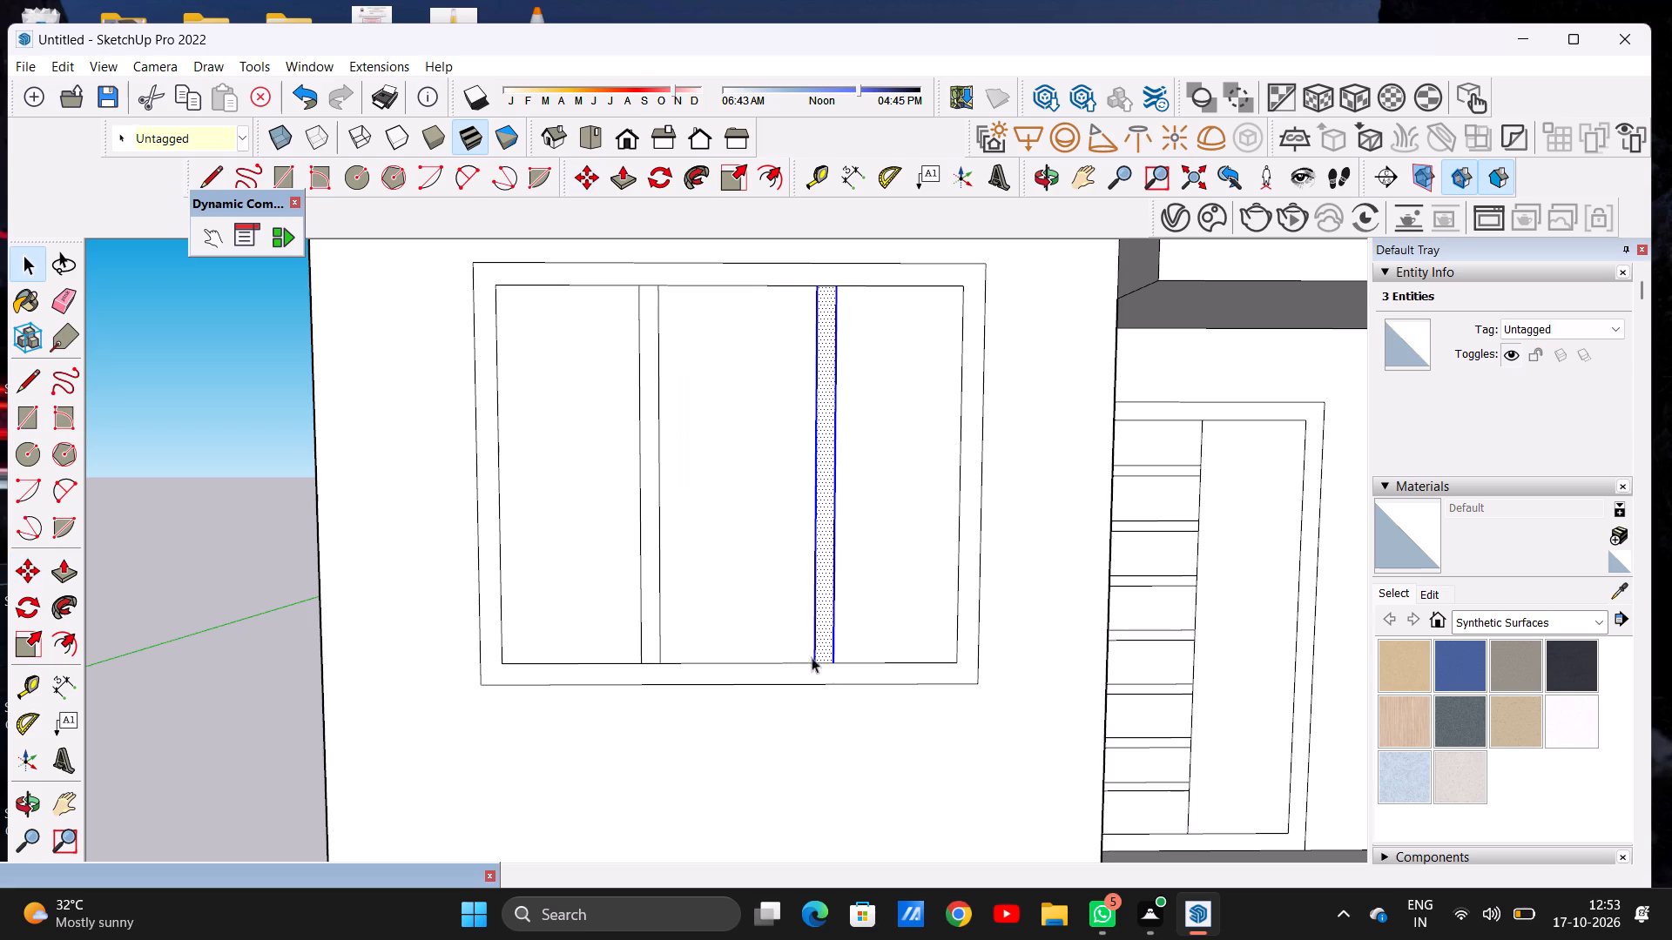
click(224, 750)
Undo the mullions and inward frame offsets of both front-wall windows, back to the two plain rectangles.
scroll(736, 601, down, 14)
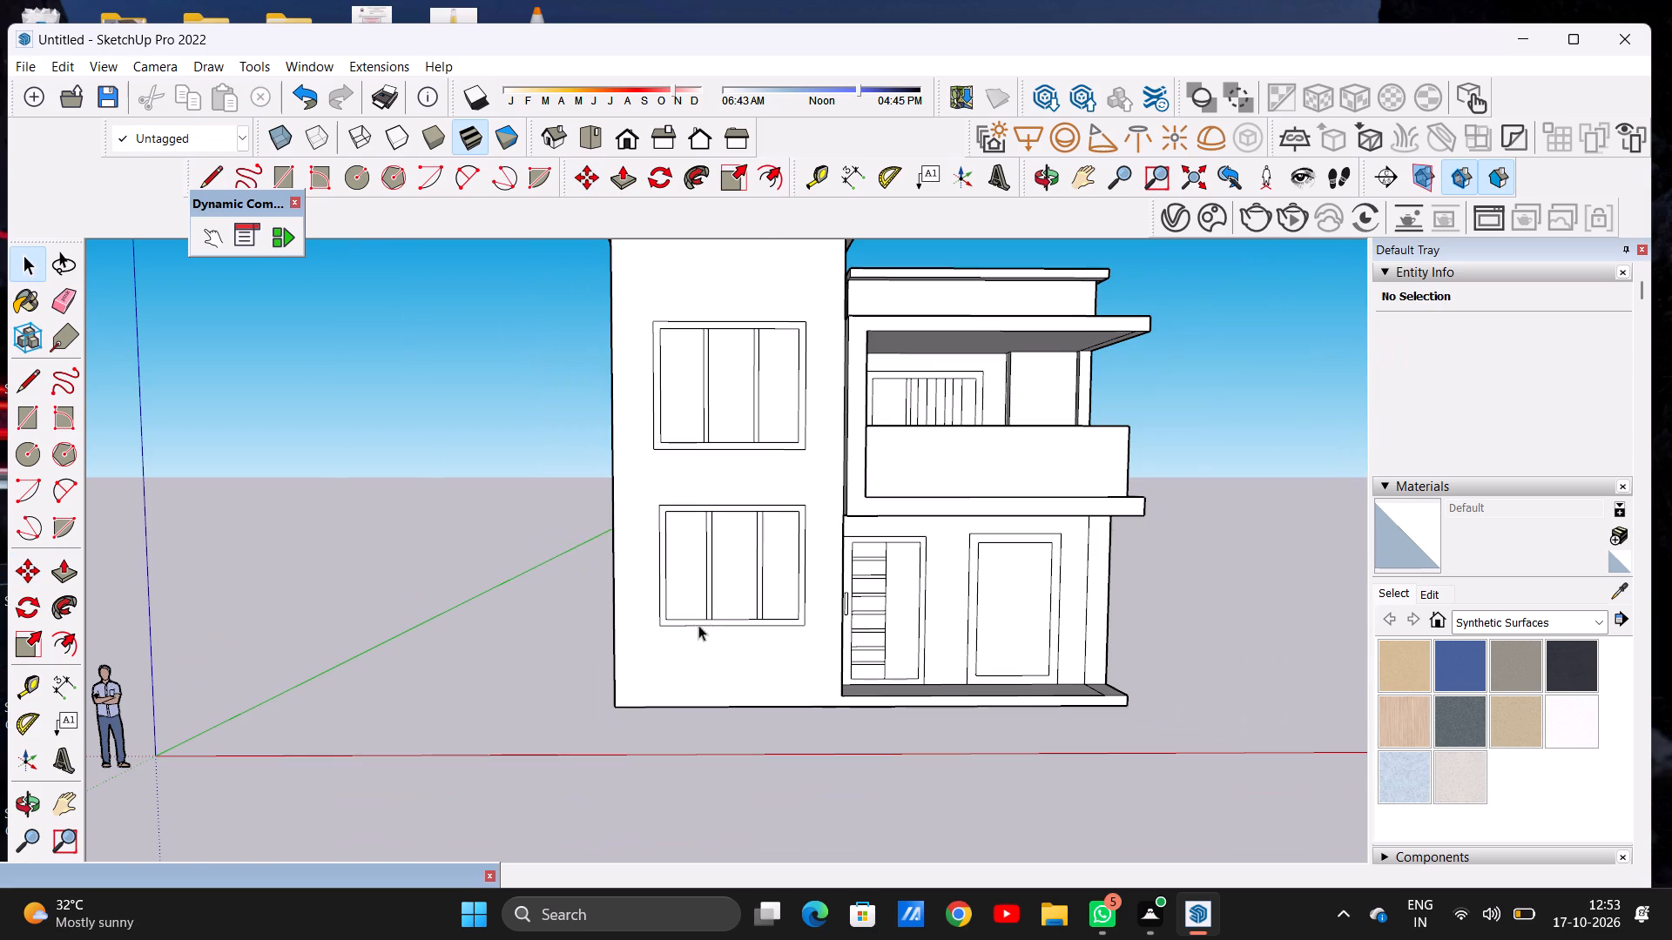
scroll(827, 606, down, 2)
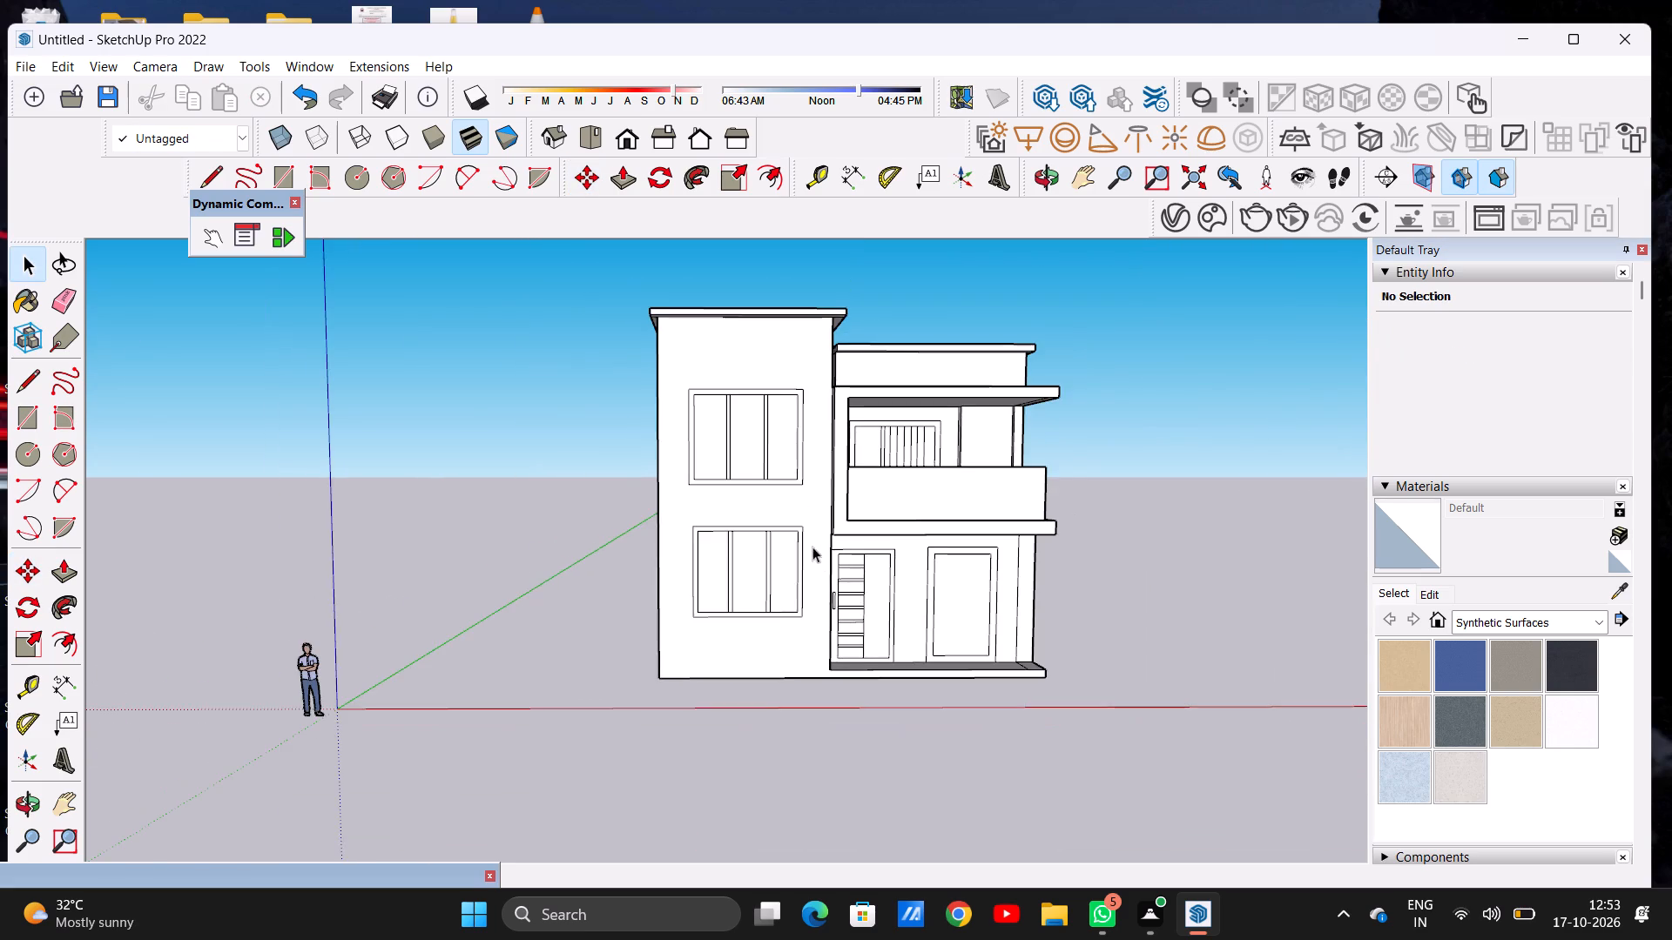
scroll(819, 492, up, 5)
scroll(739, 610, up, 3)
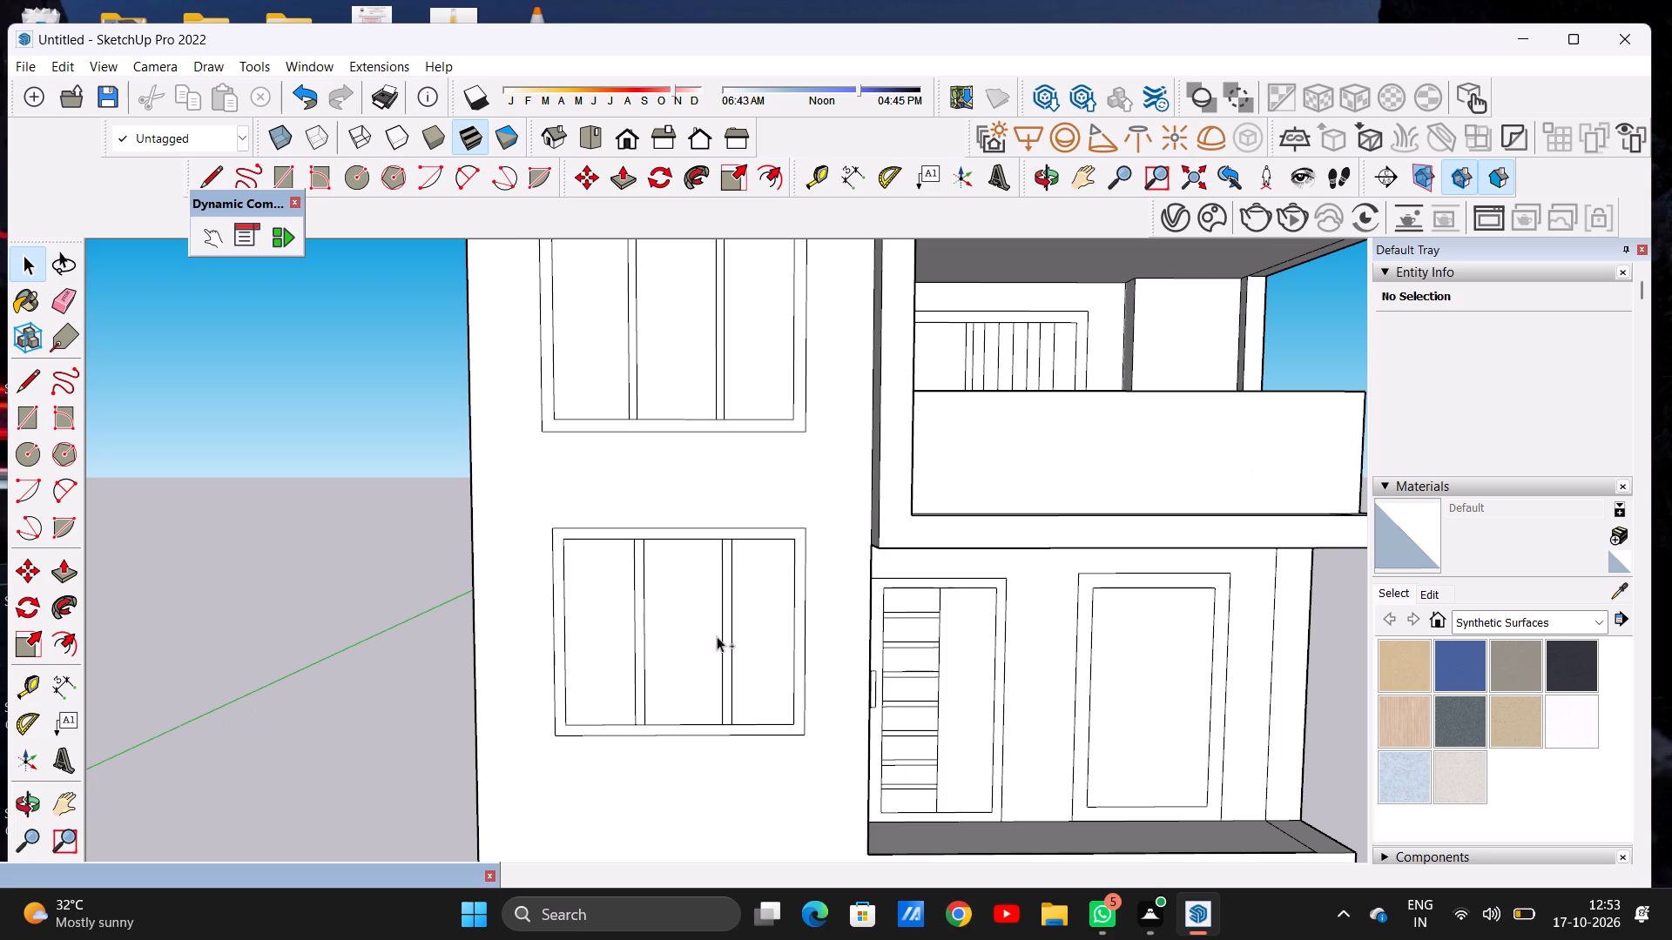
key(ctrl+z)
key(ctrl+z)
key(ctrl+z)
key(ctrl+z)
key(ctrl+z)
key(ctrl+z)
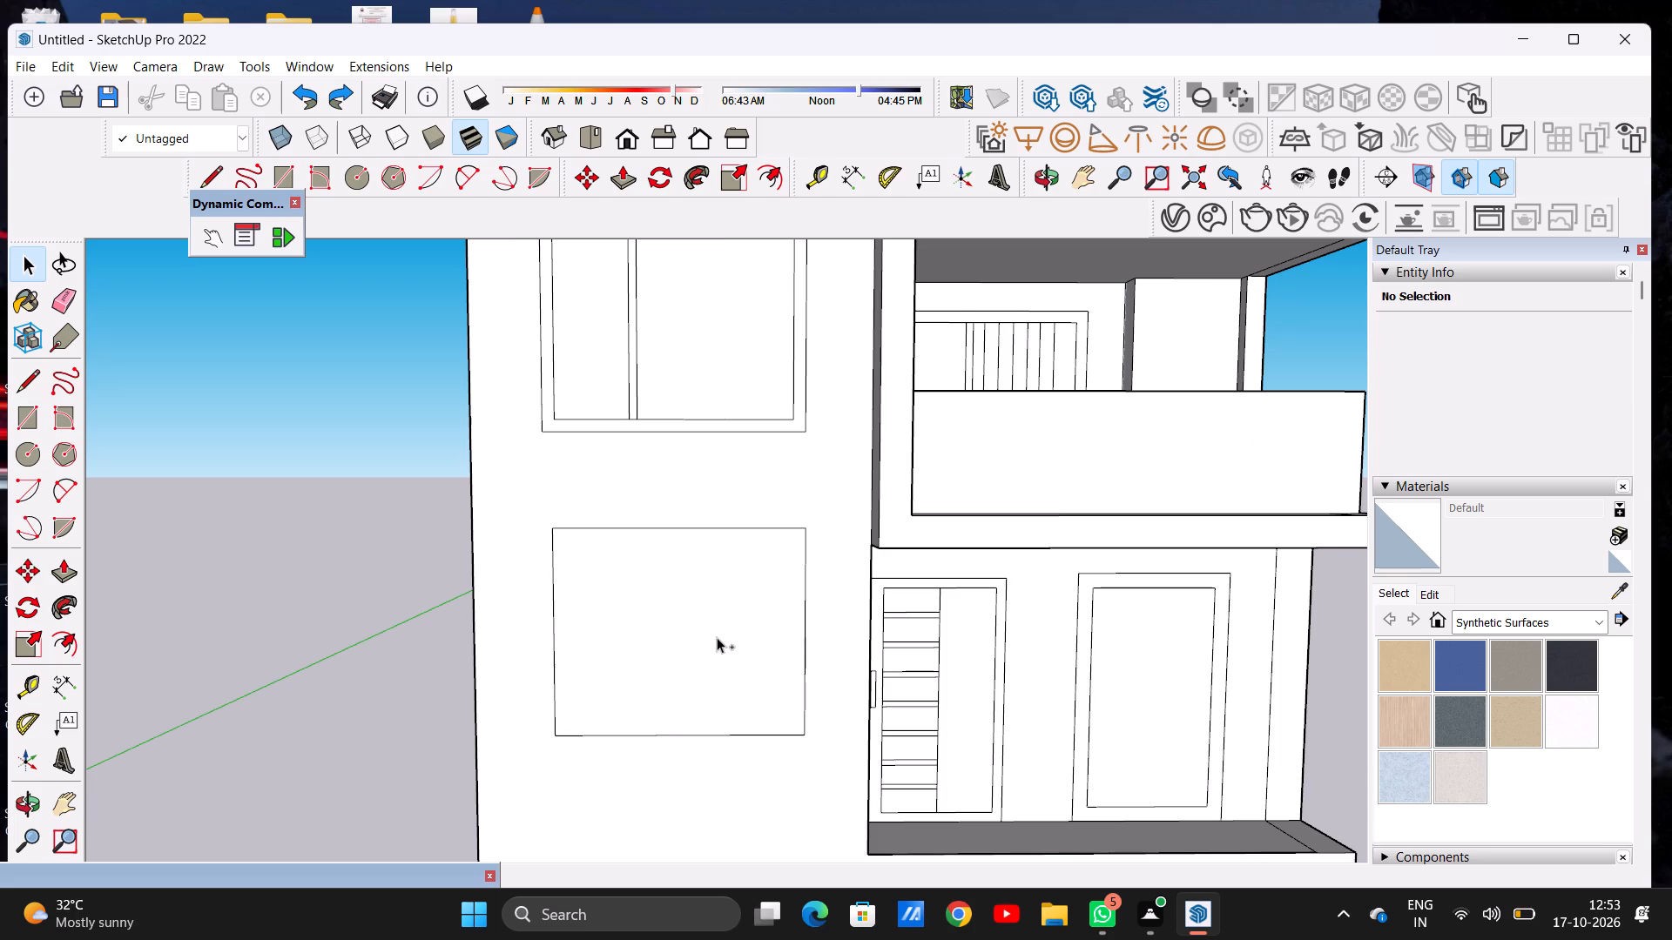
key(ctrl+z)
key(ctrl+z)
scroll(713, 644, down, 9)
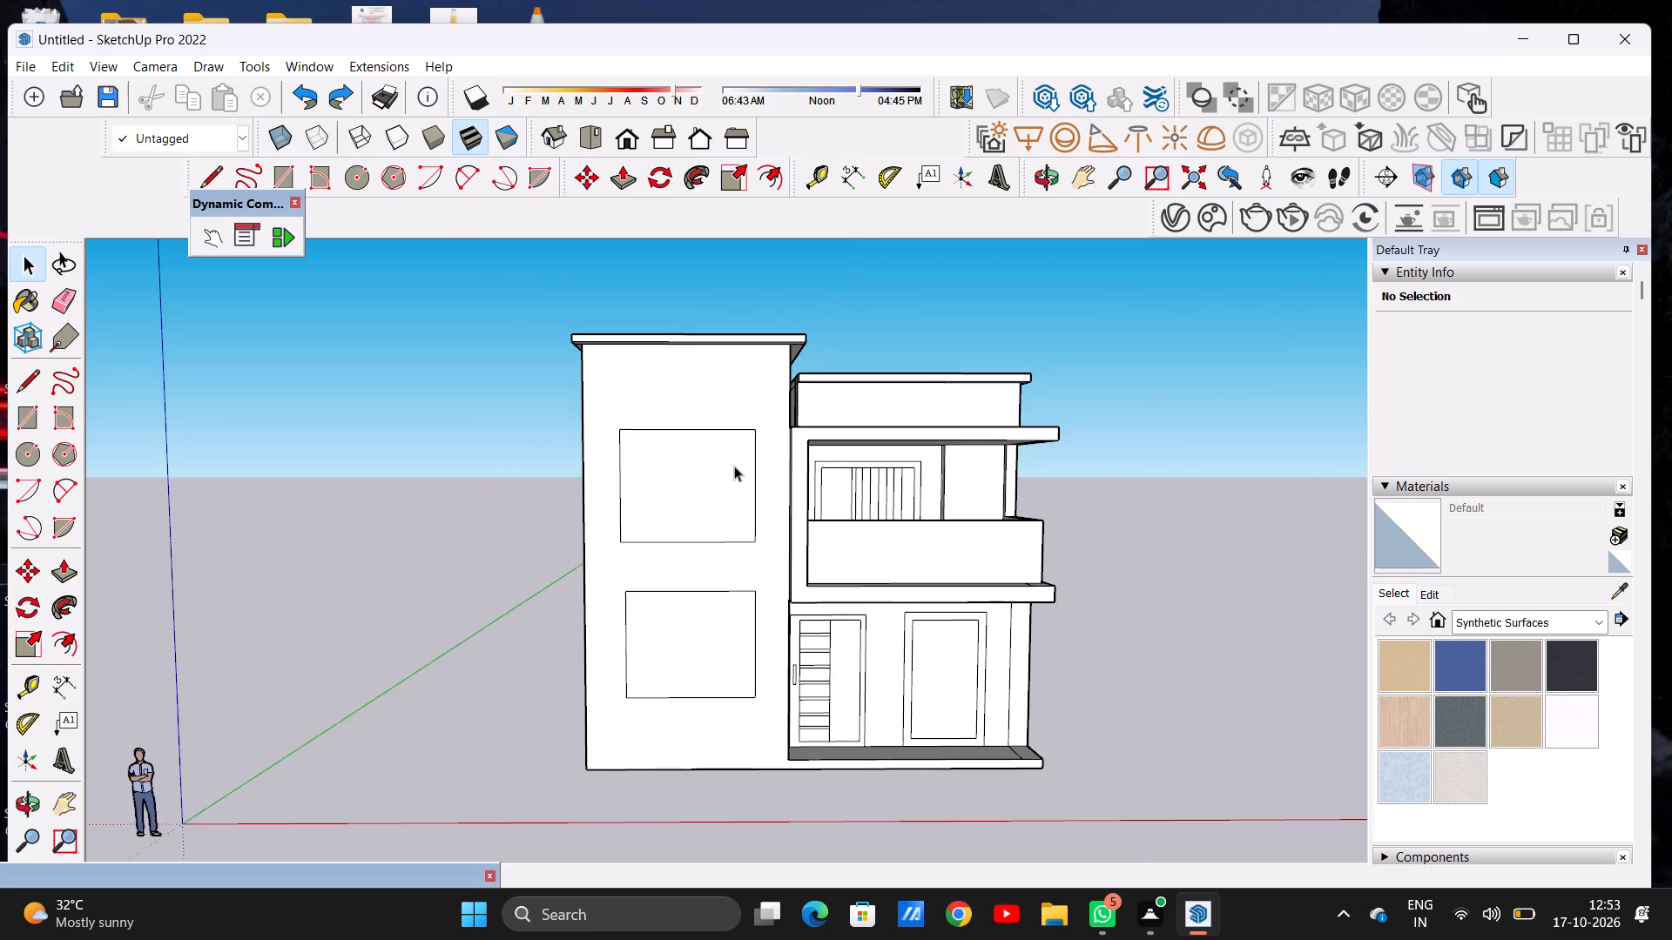
Push the upper-floor window rectangle on the main block's front wall slightly inward to form a shallow recess.
scroll(734, 466, up, 4)
middle_drag(750, 475, 617, 632)
scroll(646, 576, up, 4)
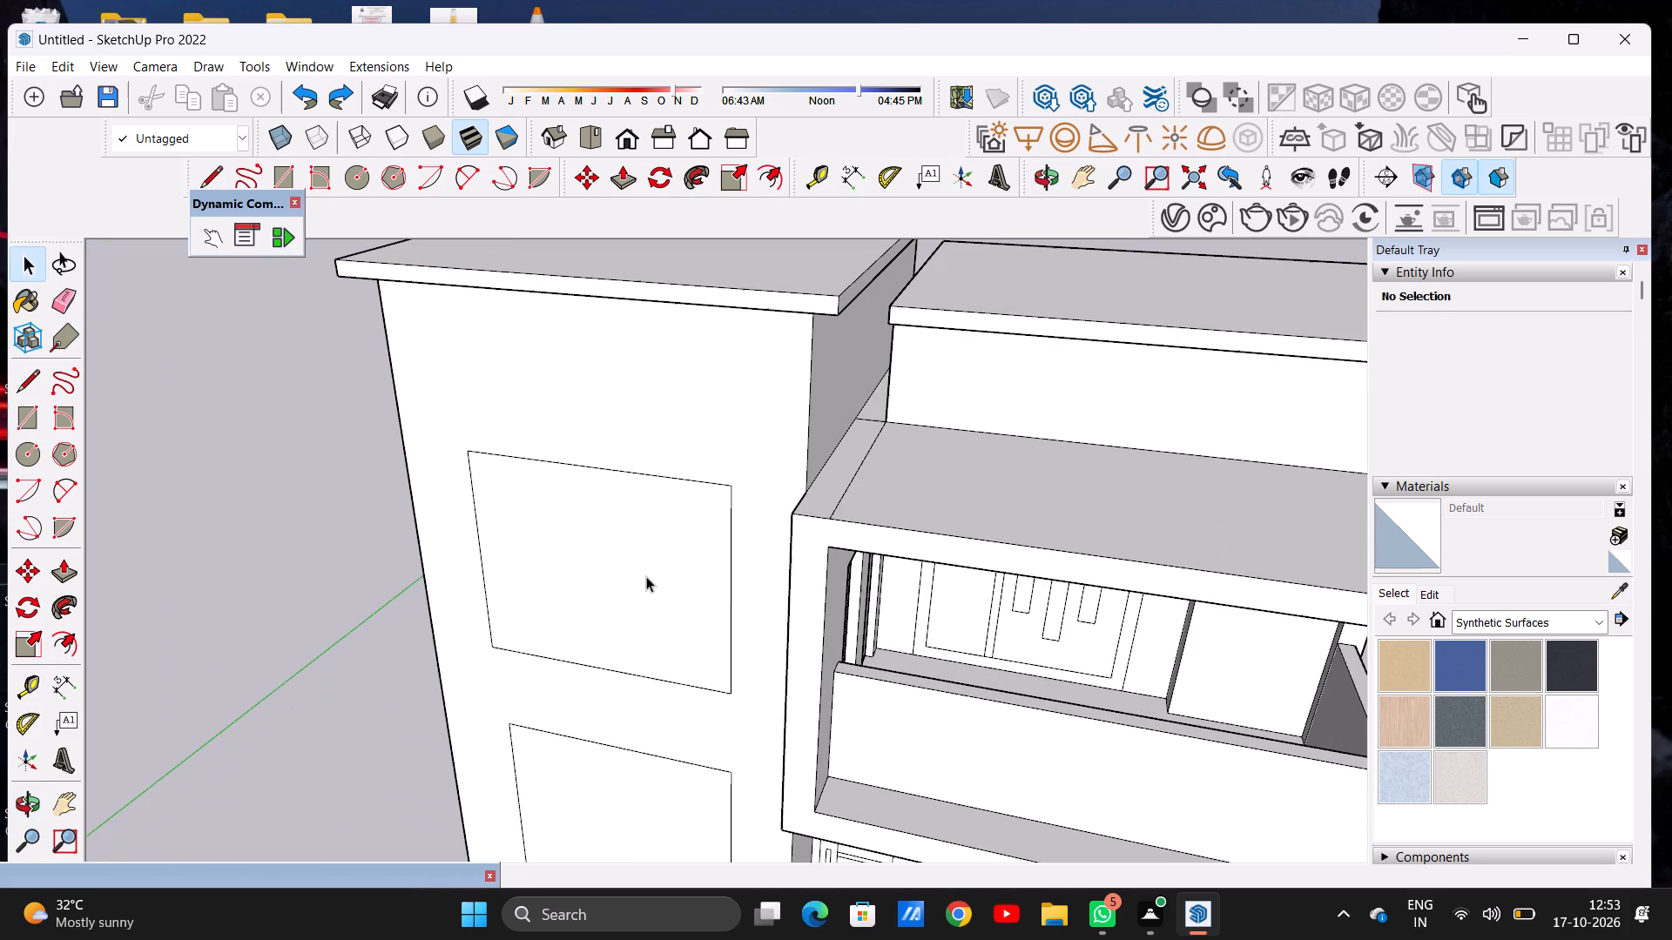
key(p)
scroll(644, 551, up, 5)
click(644, 550)
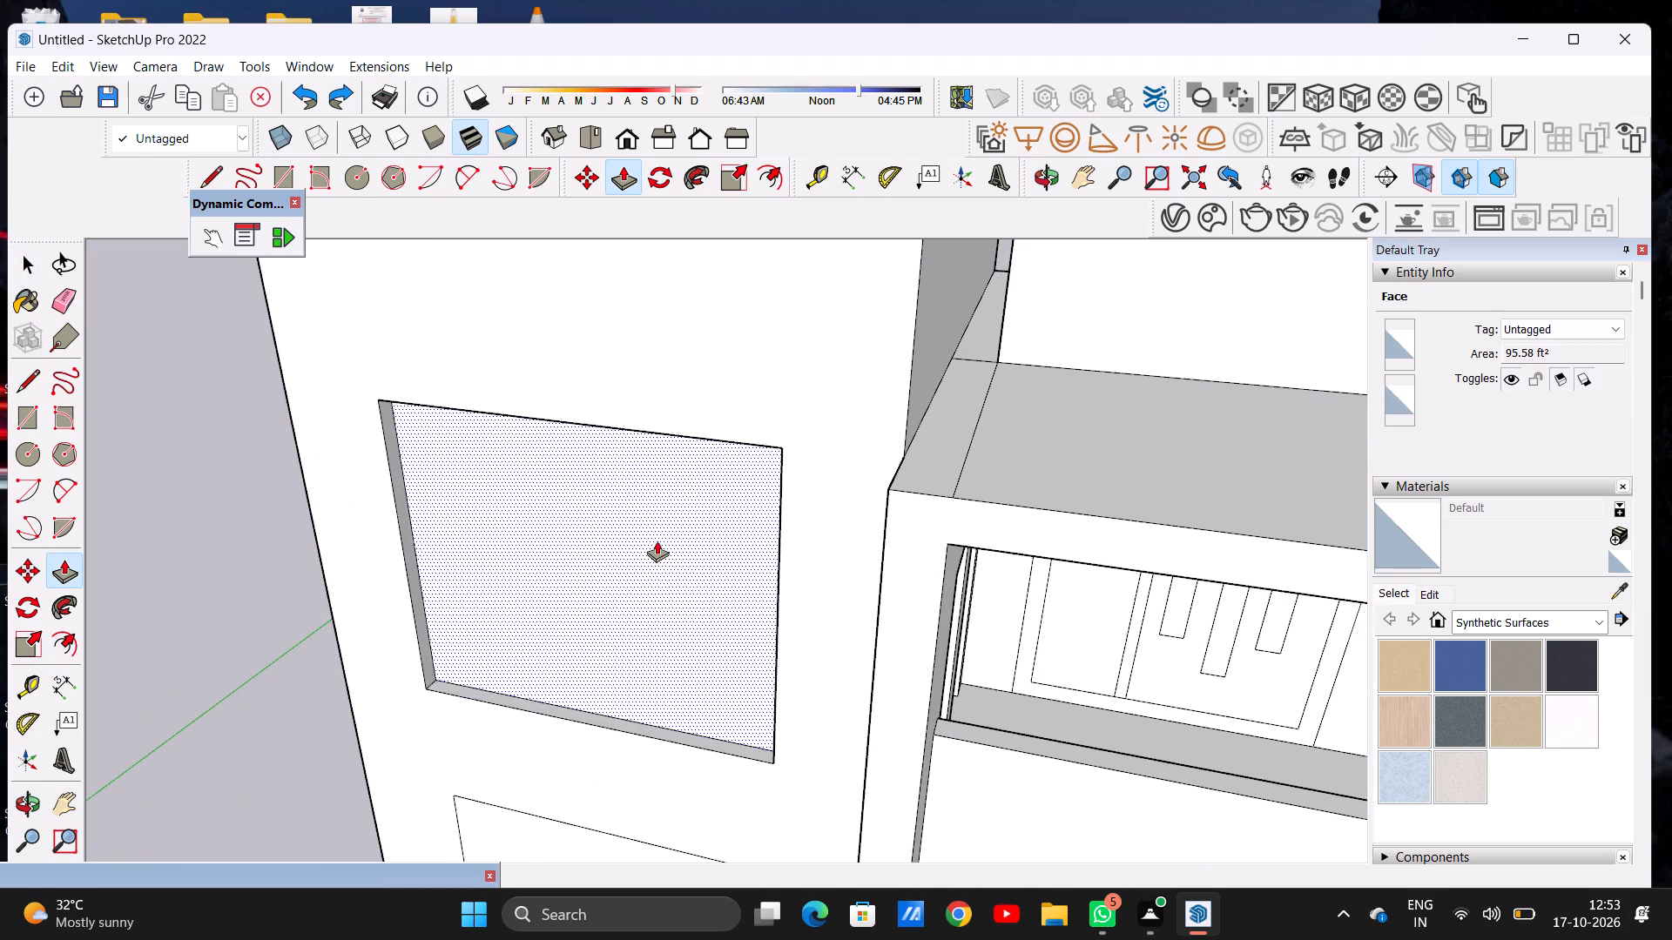
click(657, 540)
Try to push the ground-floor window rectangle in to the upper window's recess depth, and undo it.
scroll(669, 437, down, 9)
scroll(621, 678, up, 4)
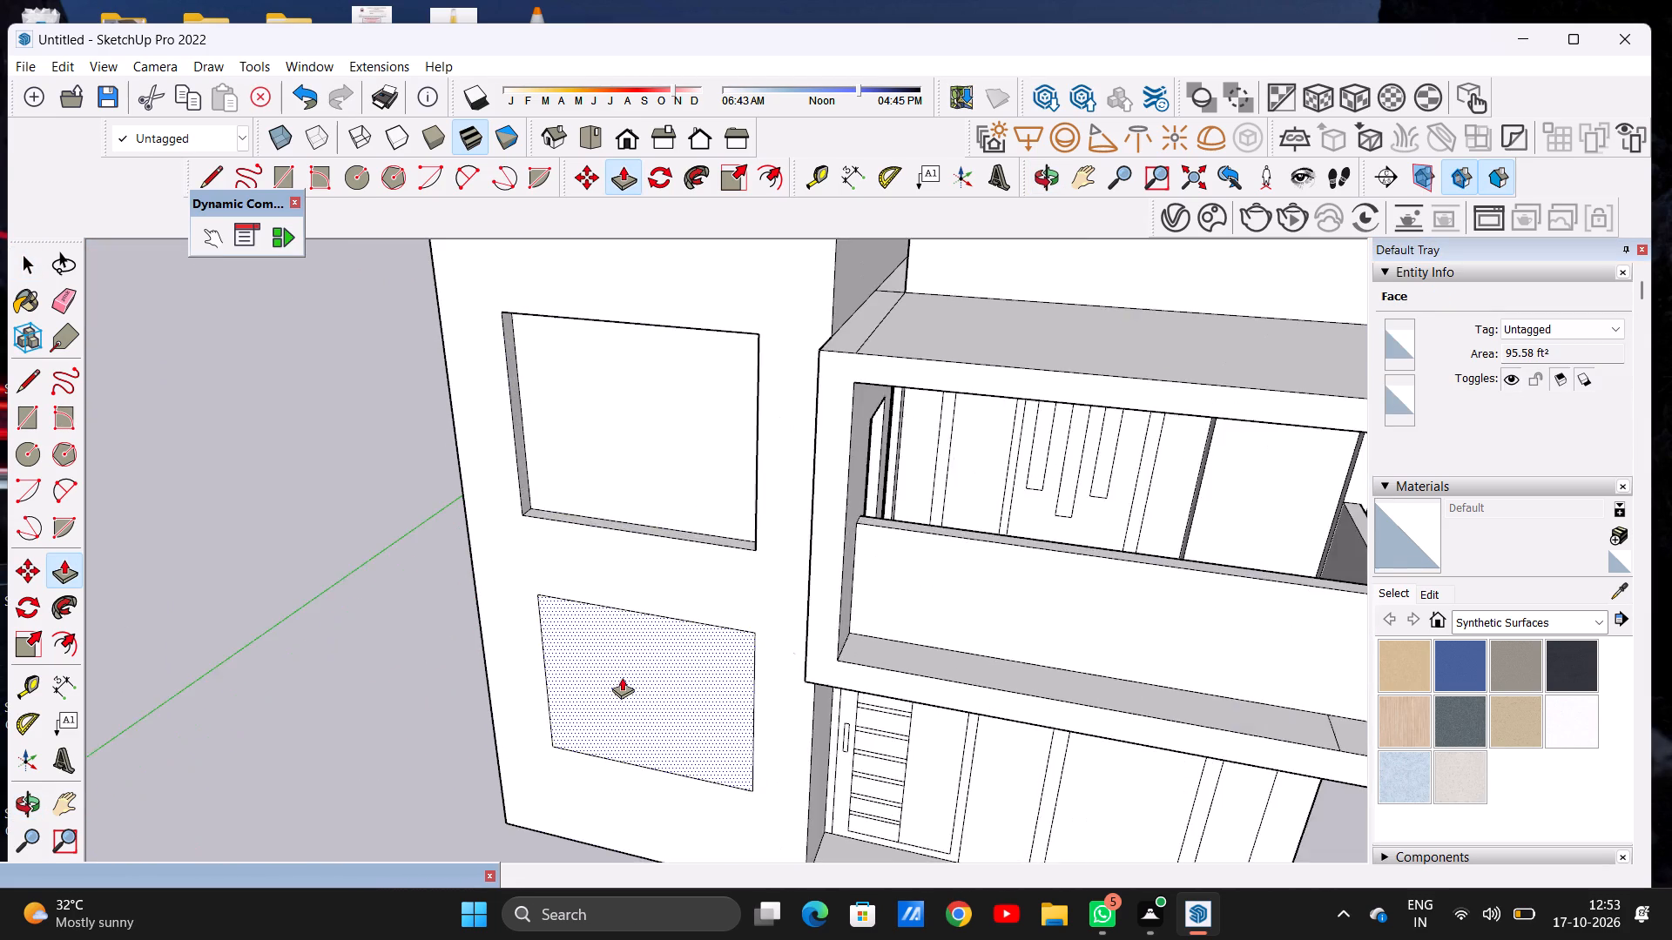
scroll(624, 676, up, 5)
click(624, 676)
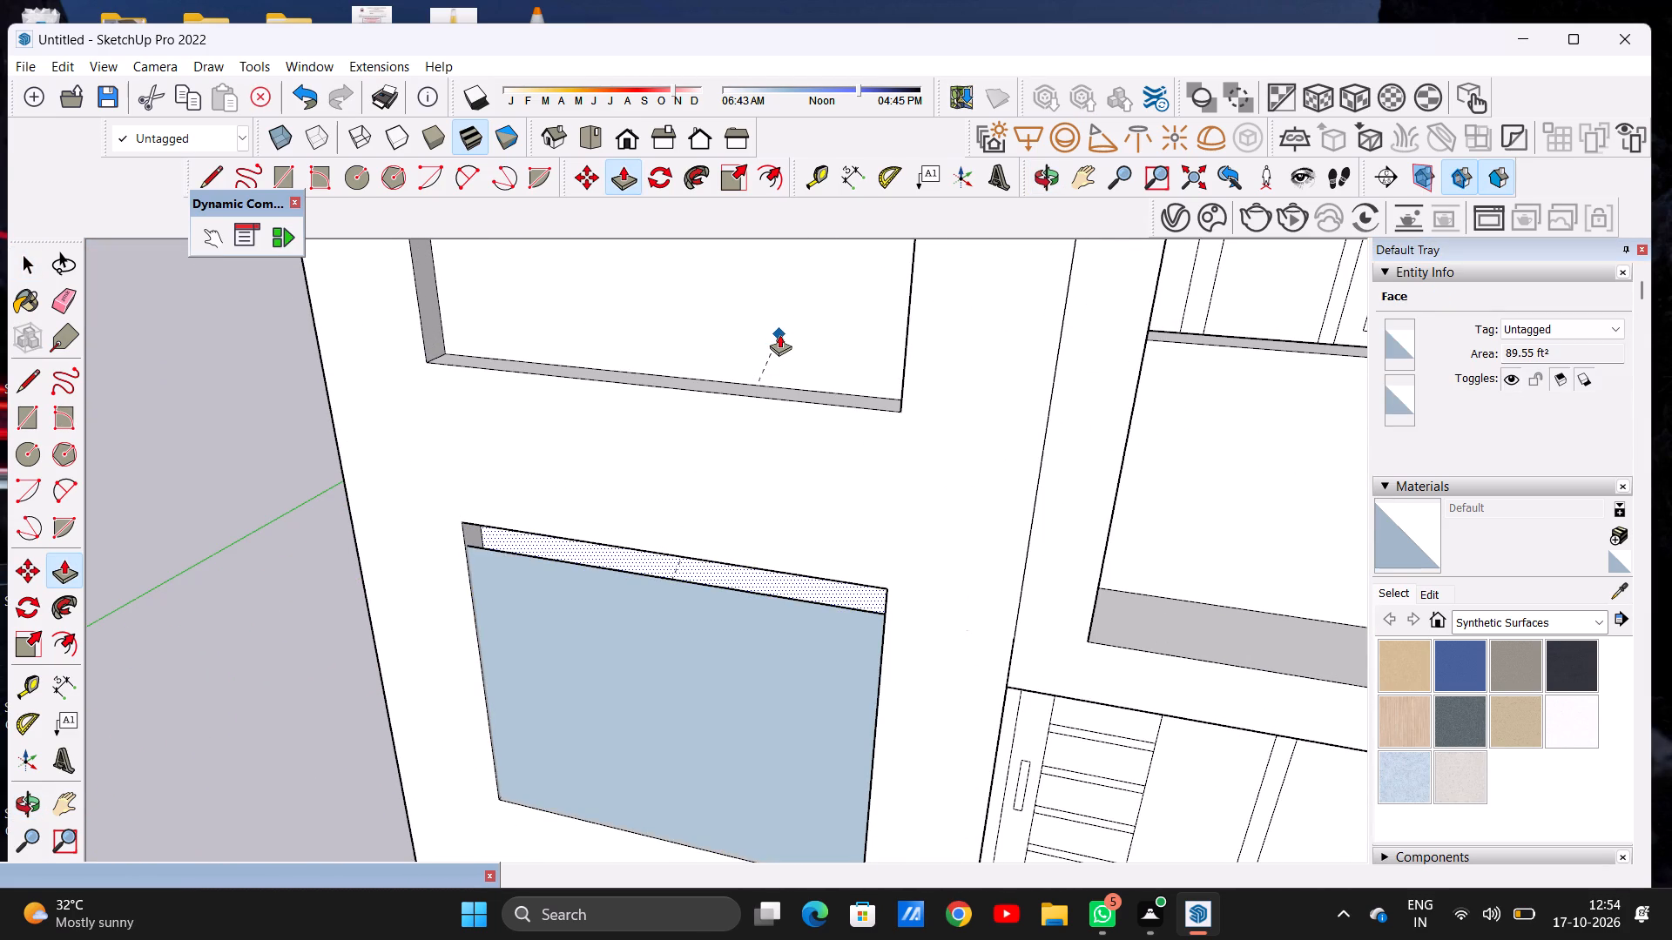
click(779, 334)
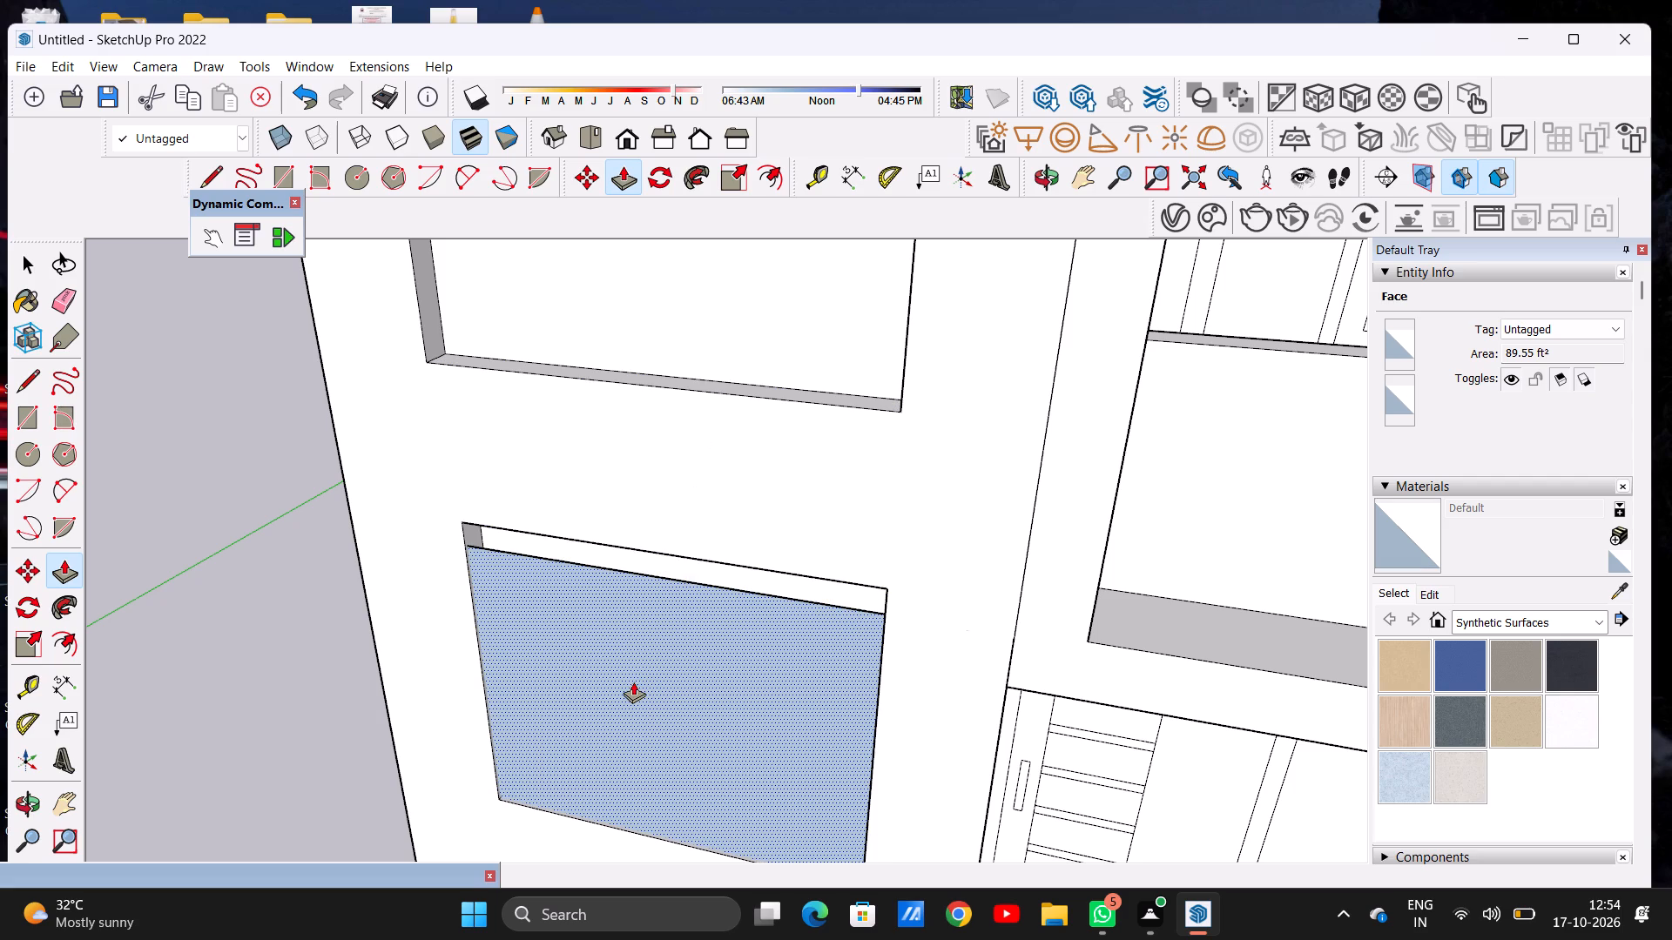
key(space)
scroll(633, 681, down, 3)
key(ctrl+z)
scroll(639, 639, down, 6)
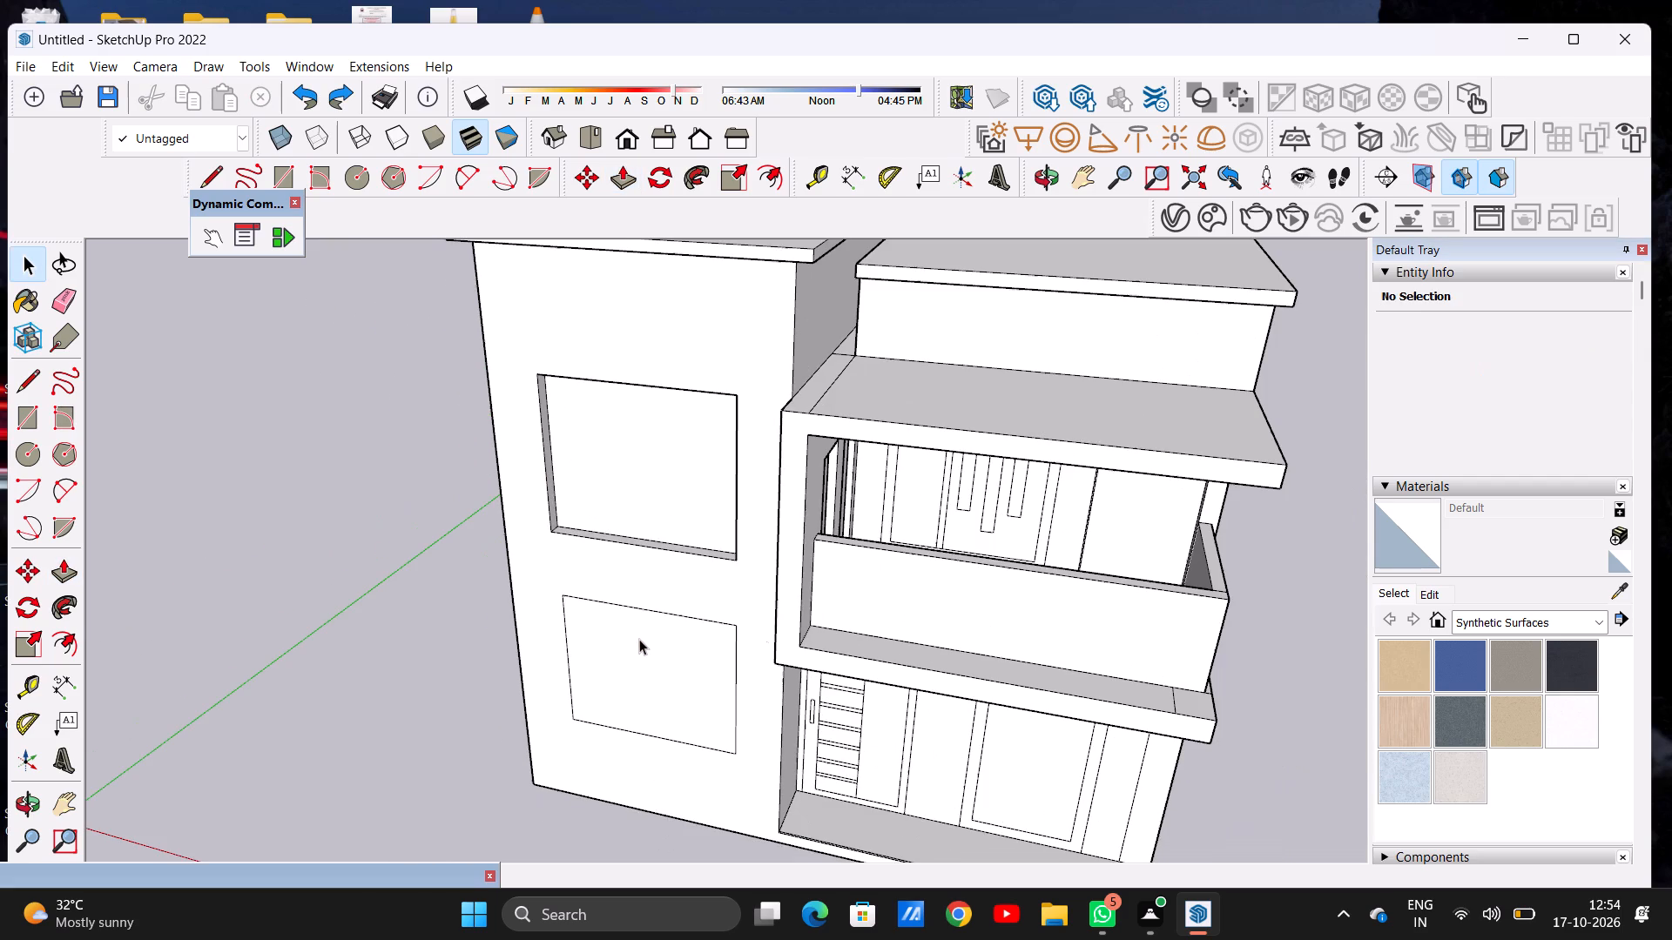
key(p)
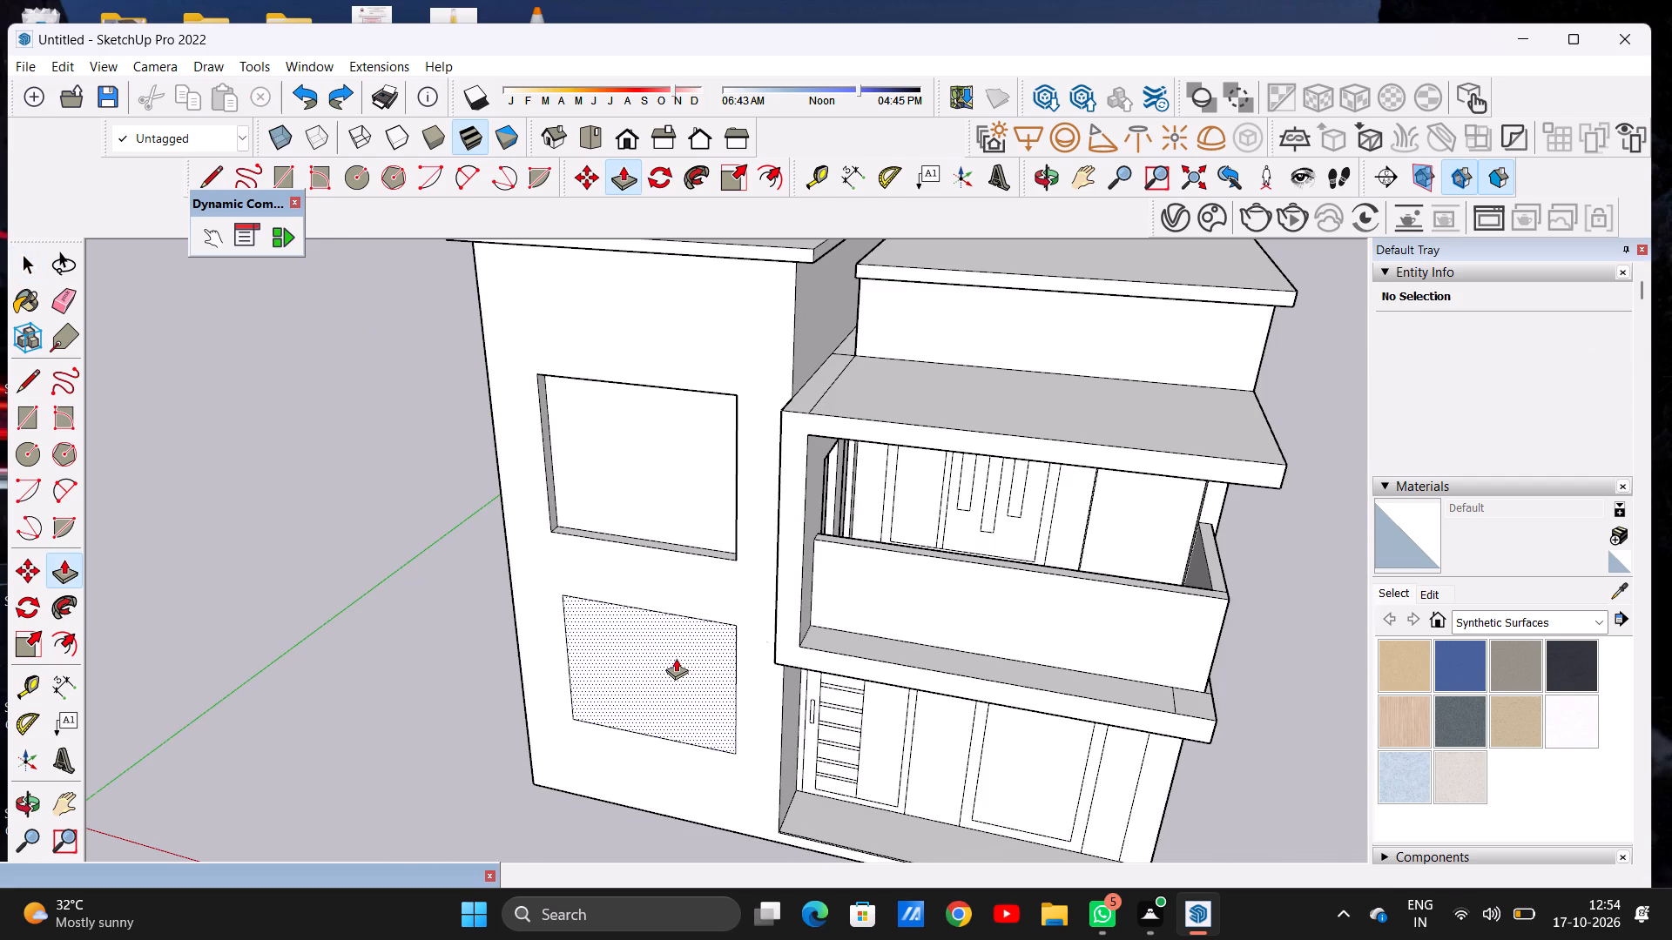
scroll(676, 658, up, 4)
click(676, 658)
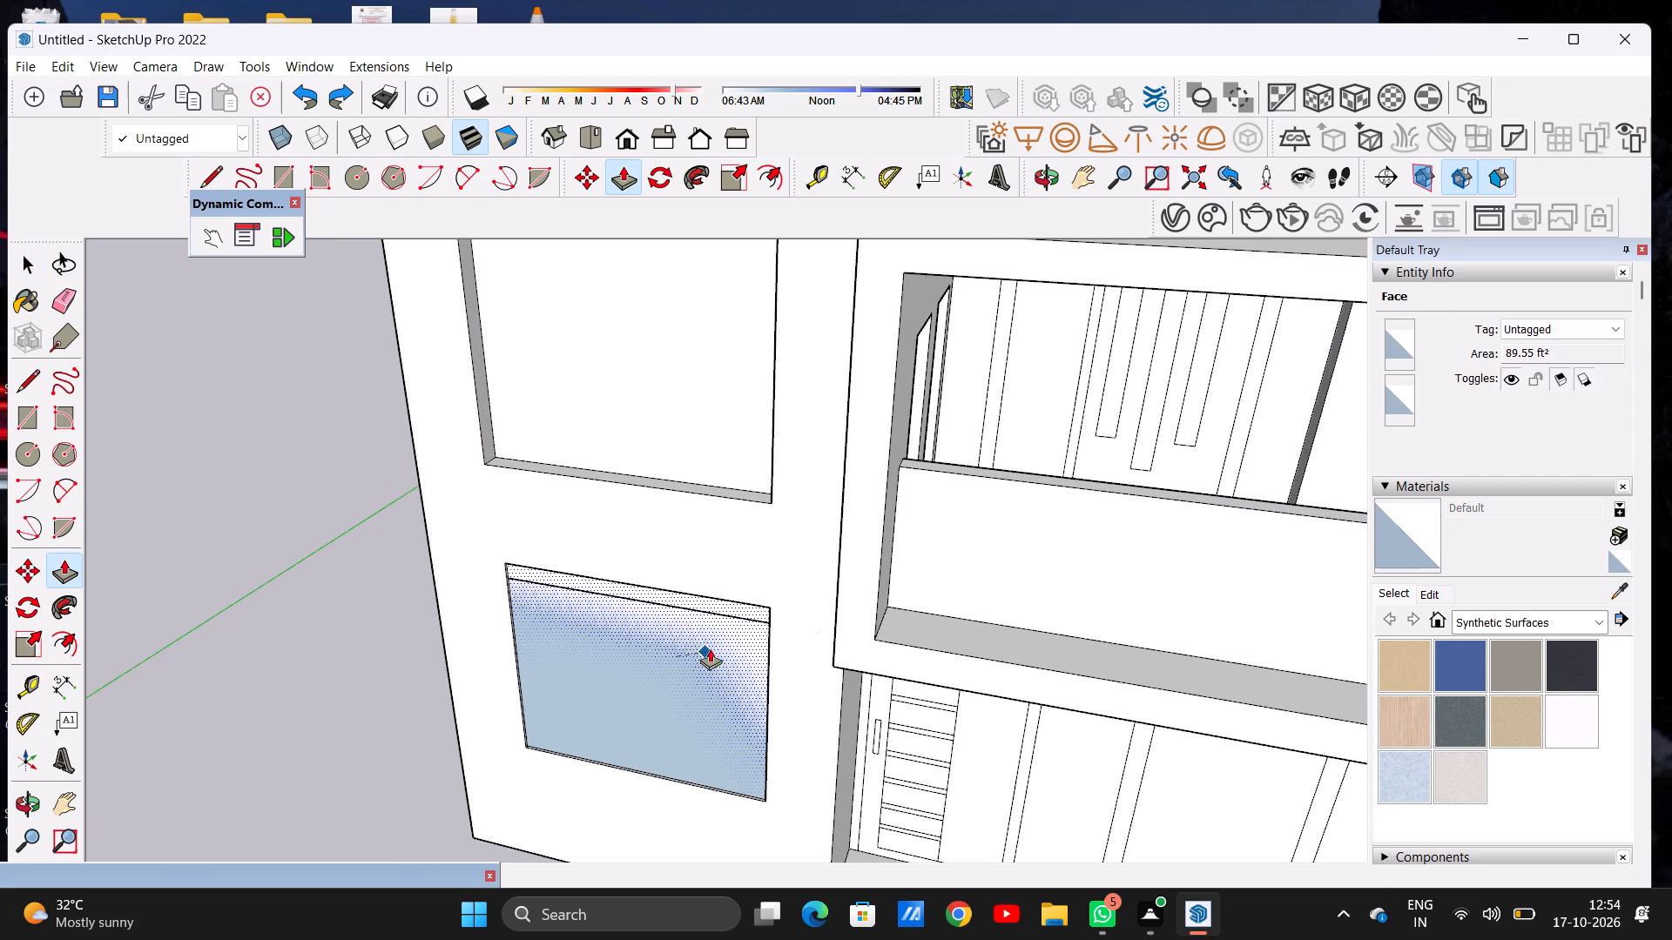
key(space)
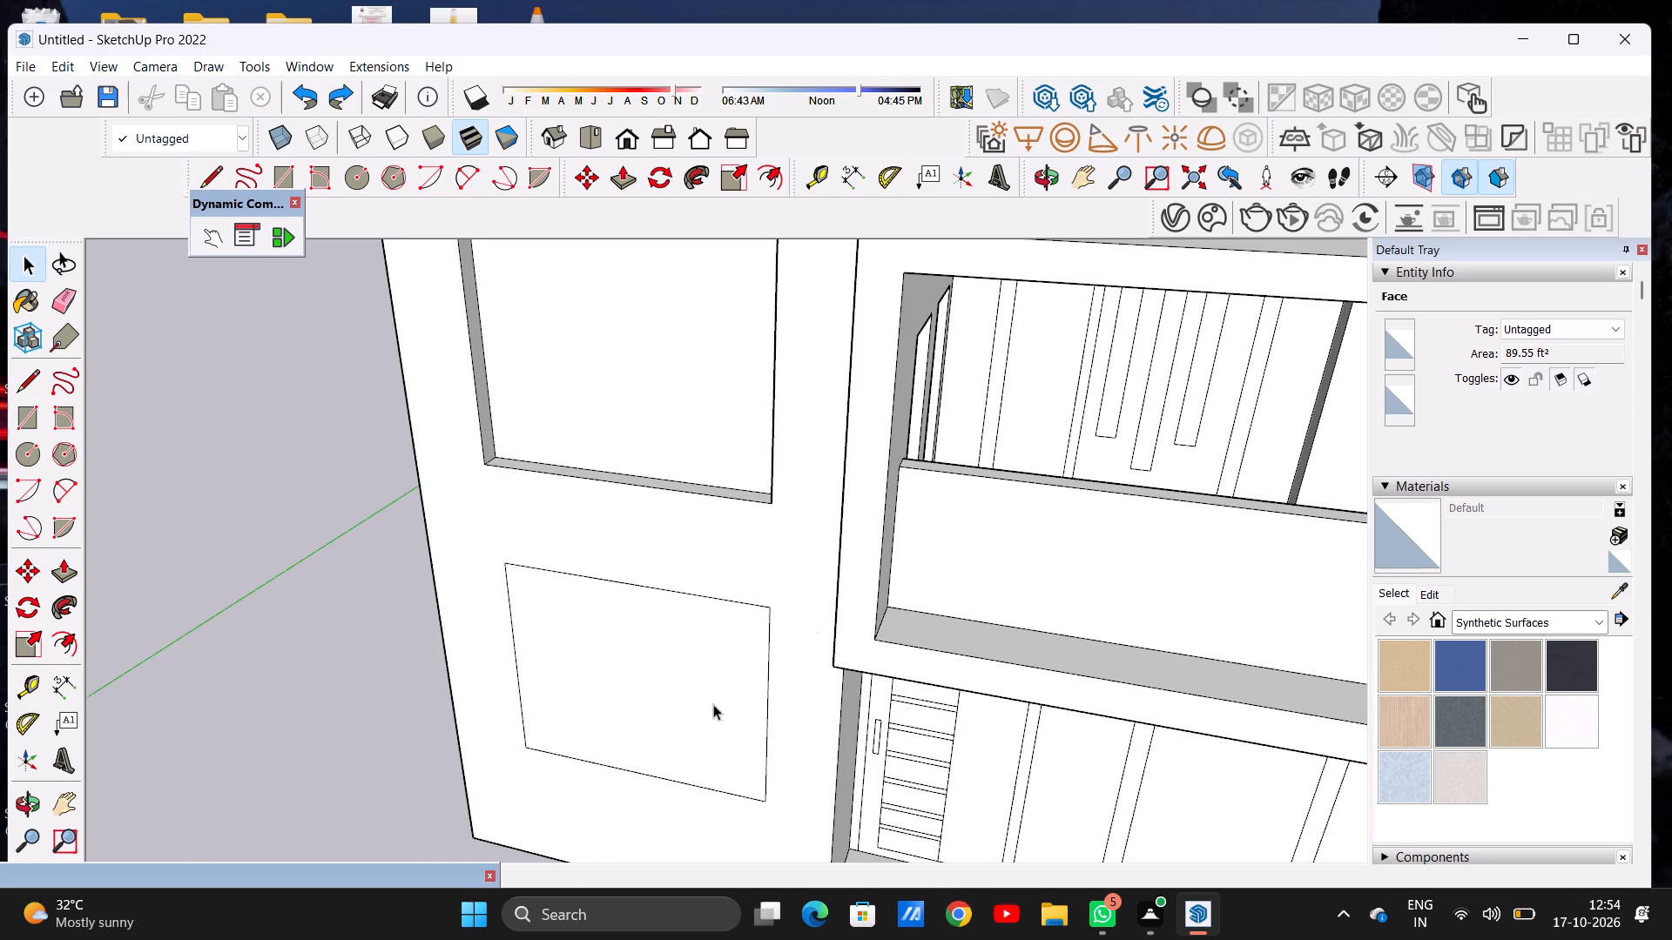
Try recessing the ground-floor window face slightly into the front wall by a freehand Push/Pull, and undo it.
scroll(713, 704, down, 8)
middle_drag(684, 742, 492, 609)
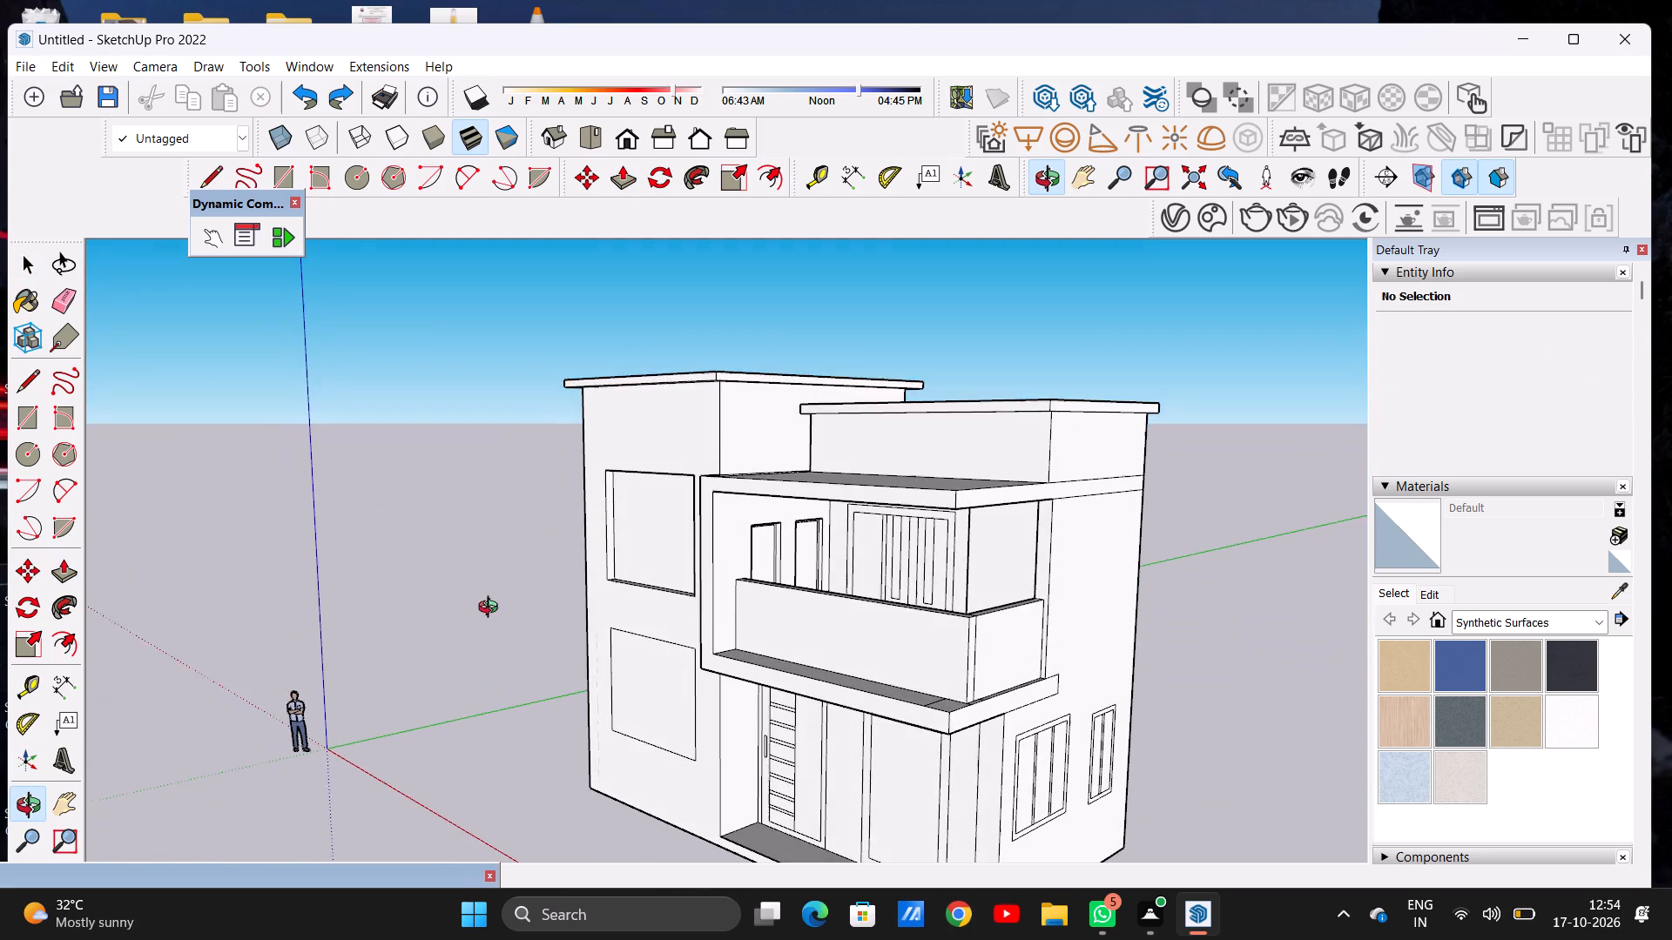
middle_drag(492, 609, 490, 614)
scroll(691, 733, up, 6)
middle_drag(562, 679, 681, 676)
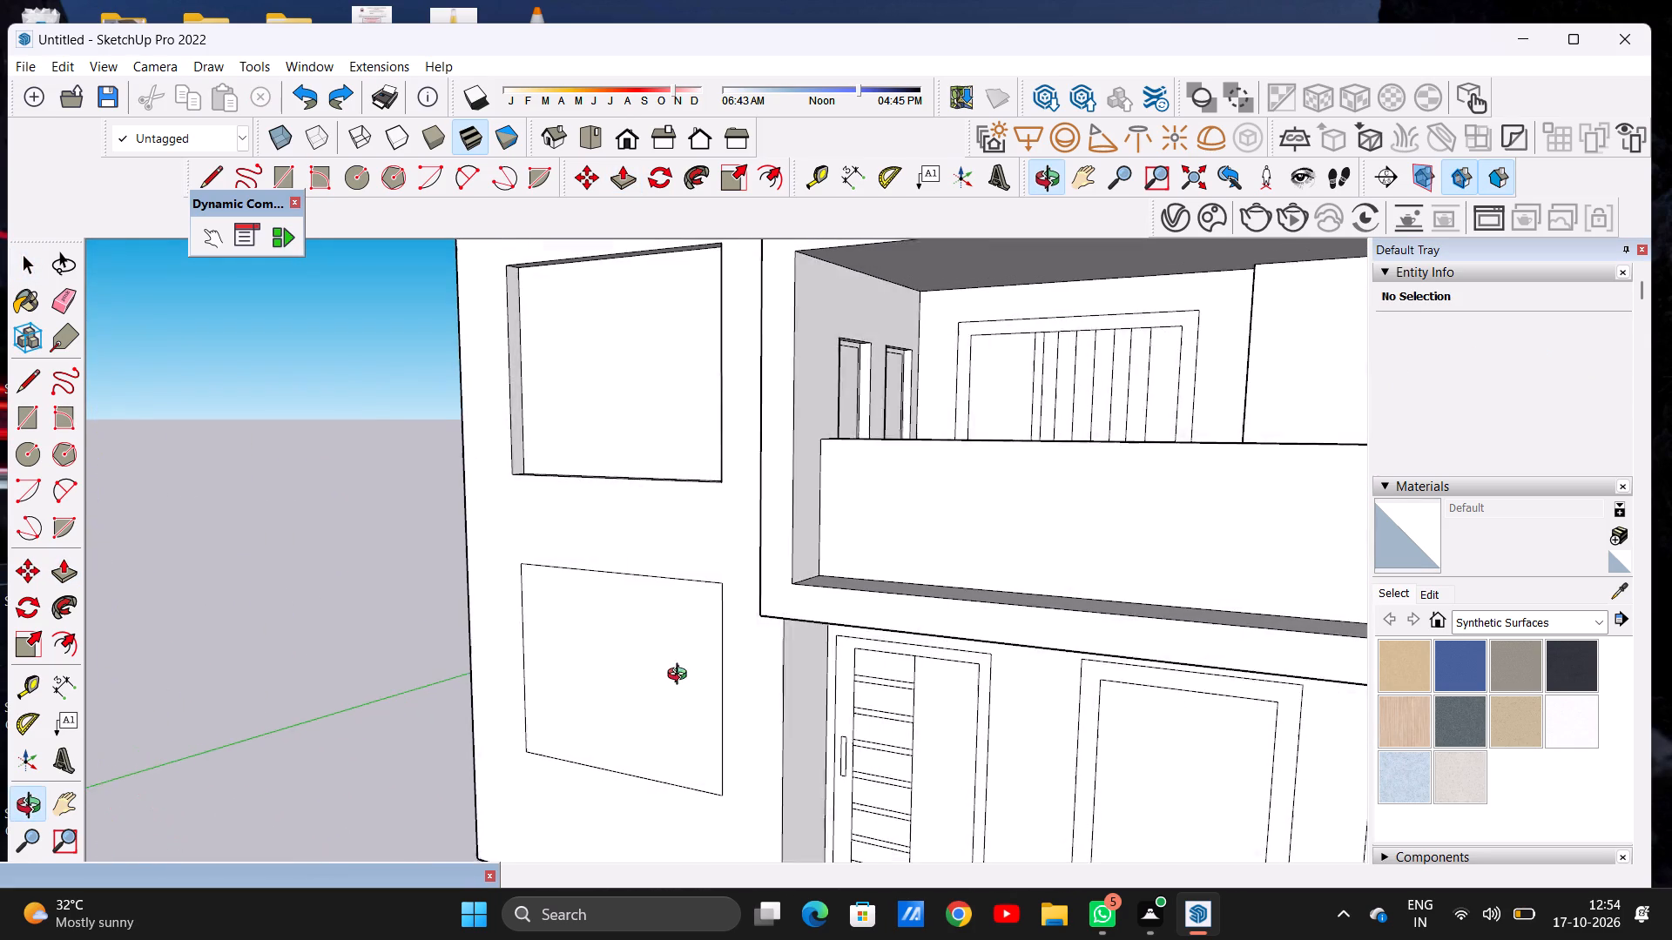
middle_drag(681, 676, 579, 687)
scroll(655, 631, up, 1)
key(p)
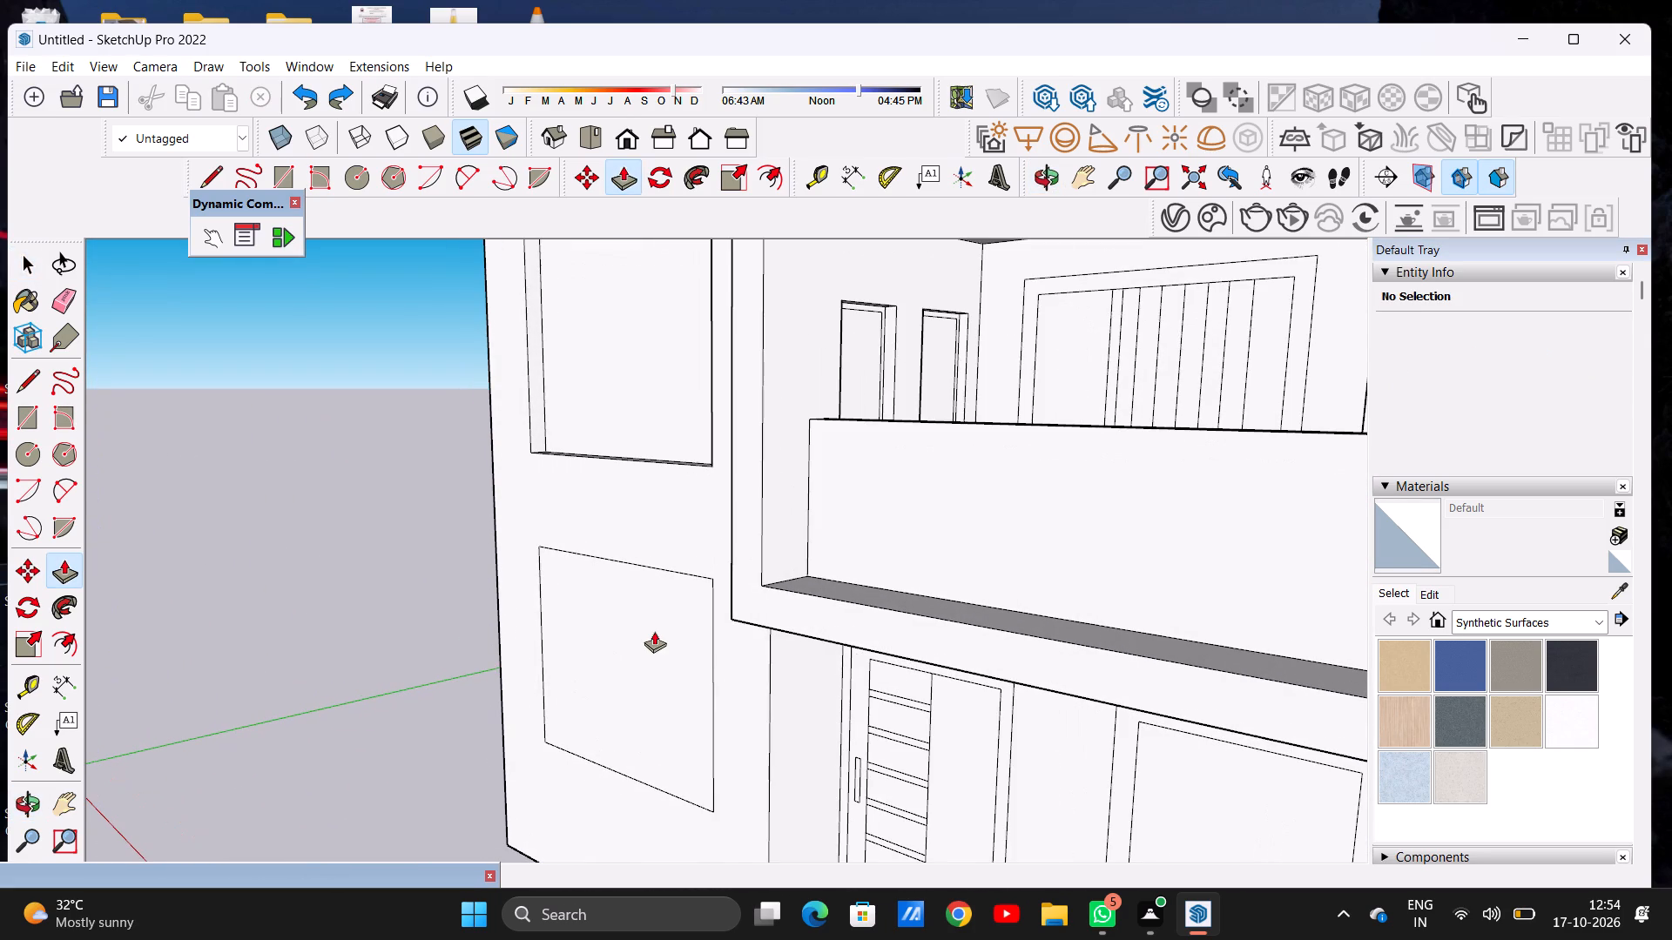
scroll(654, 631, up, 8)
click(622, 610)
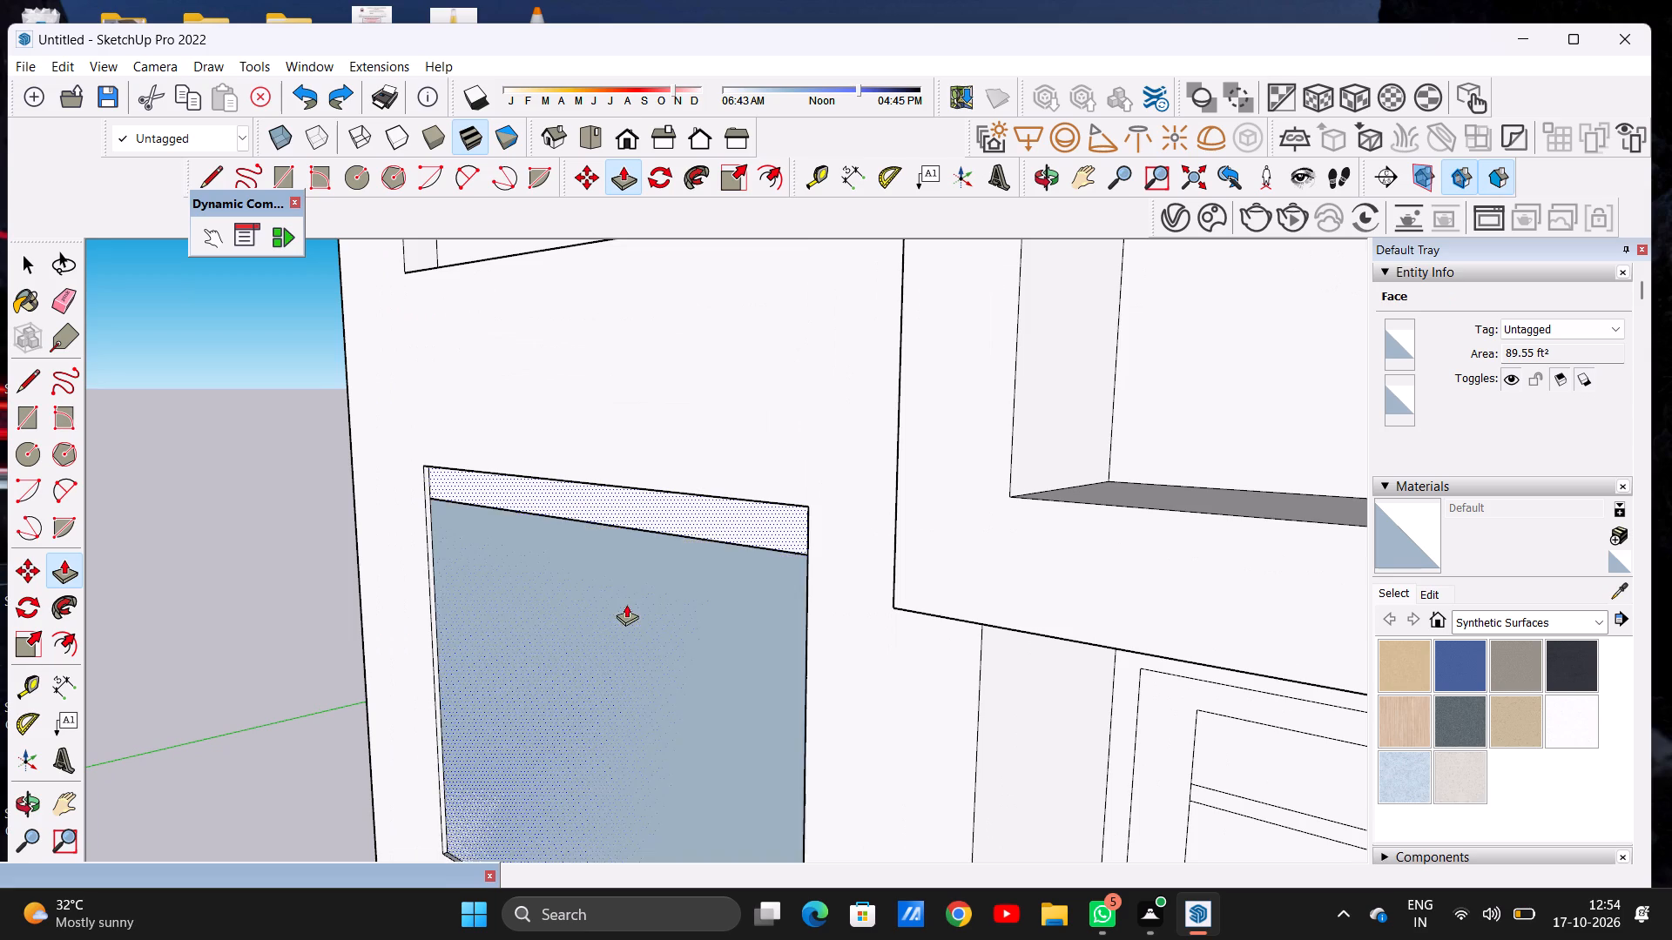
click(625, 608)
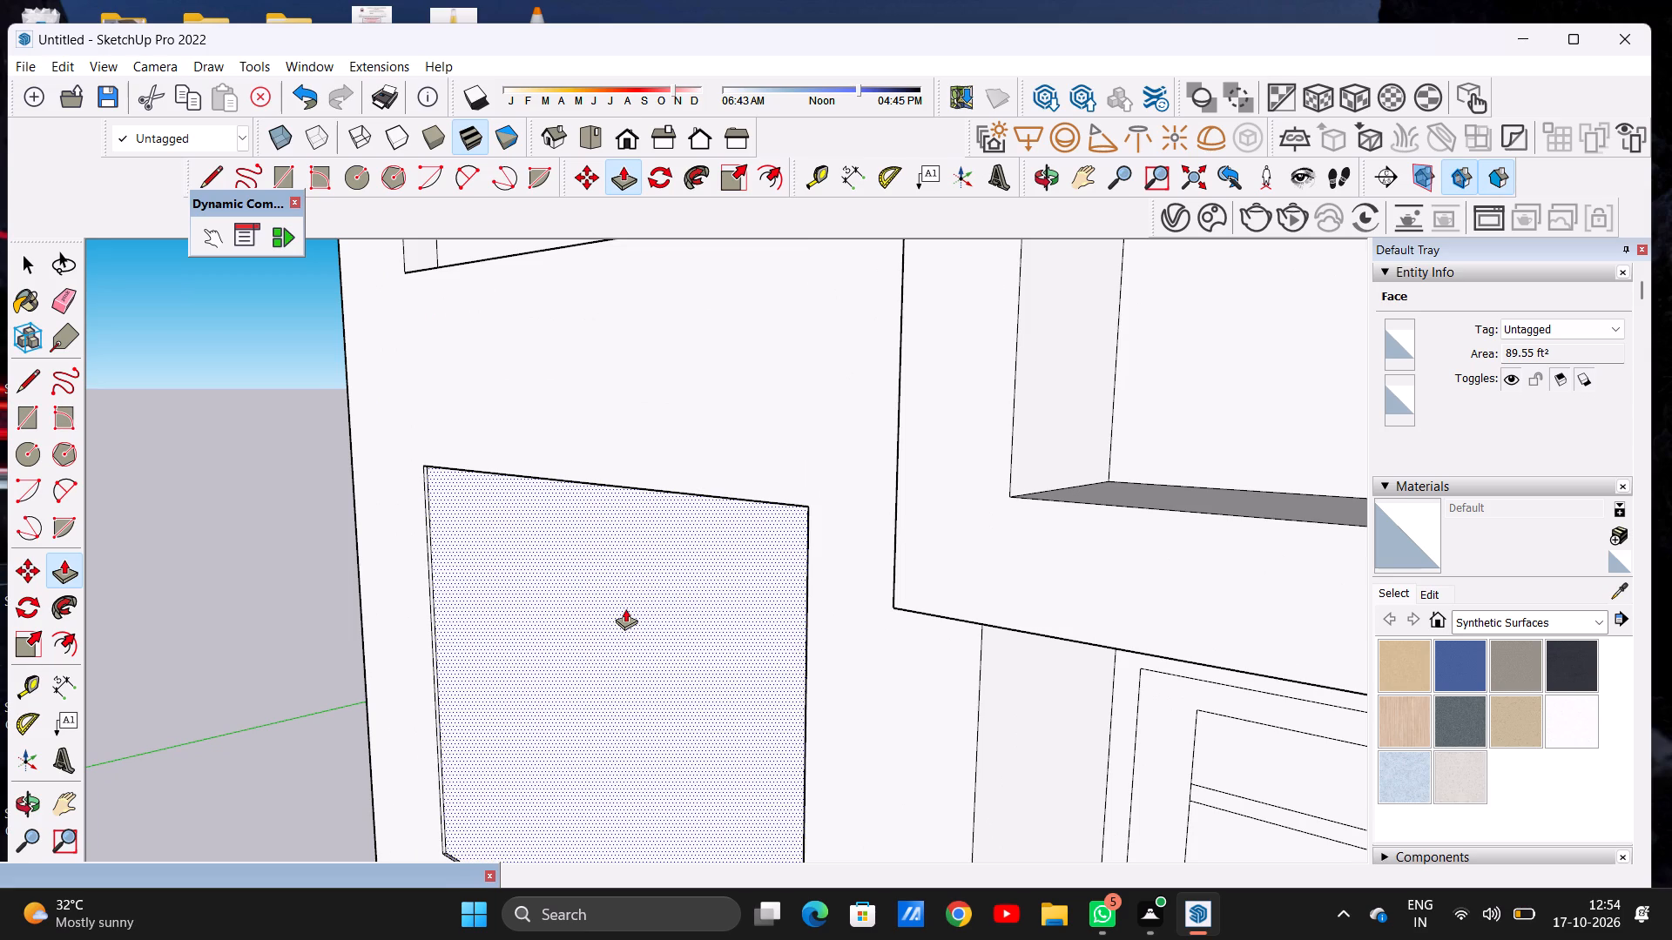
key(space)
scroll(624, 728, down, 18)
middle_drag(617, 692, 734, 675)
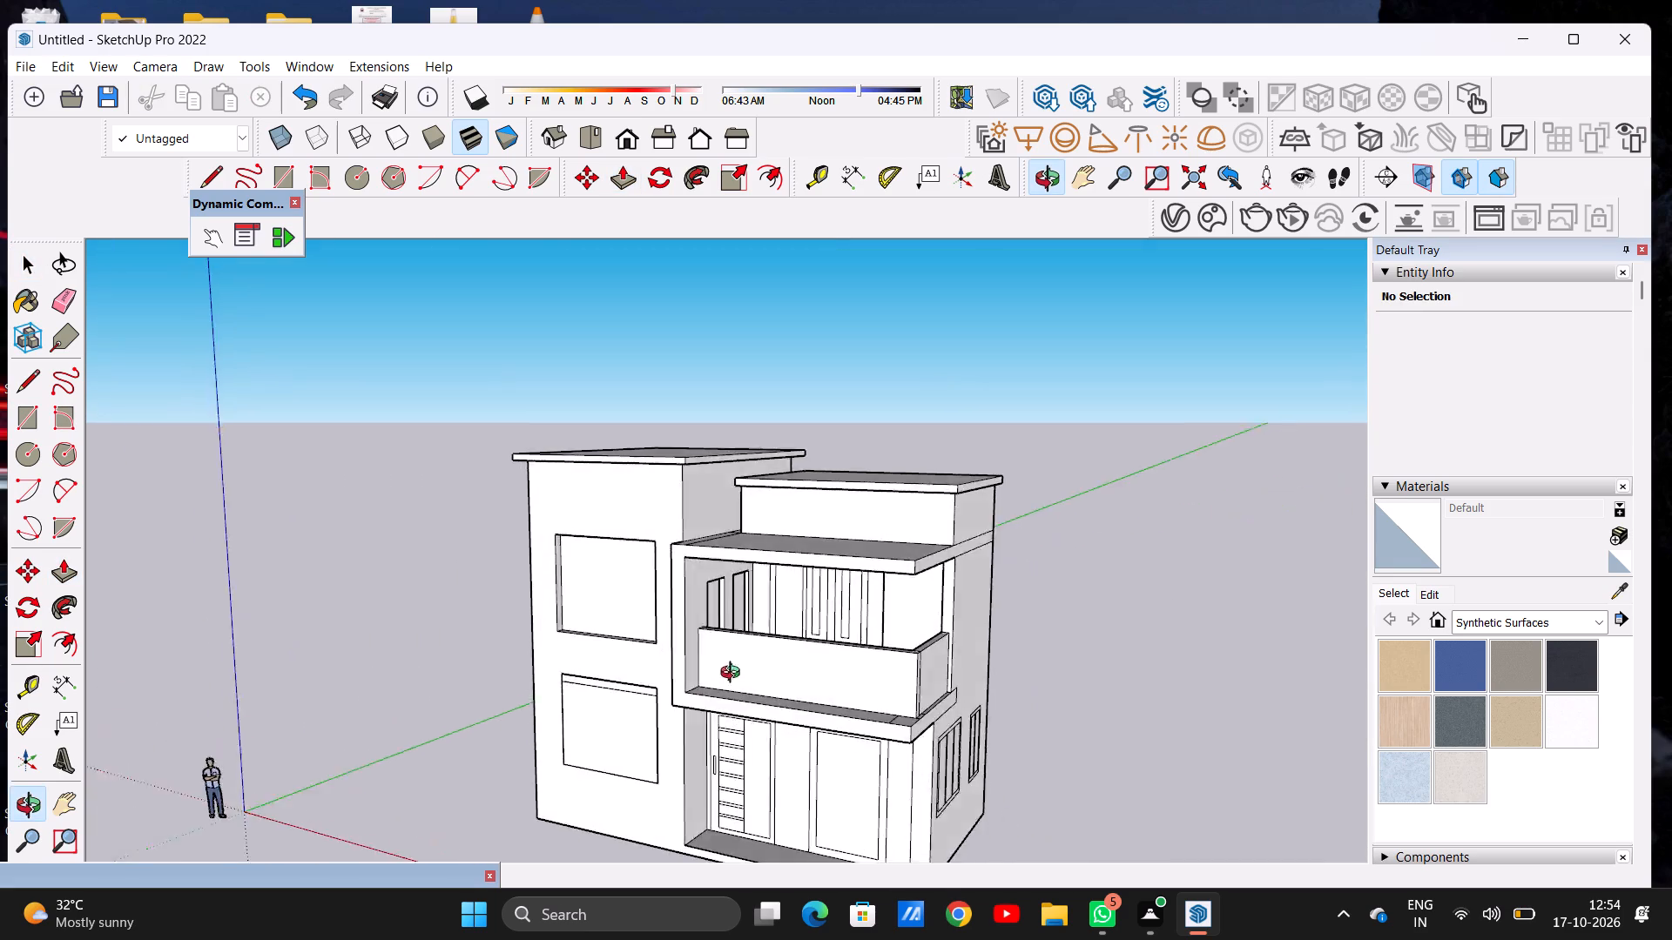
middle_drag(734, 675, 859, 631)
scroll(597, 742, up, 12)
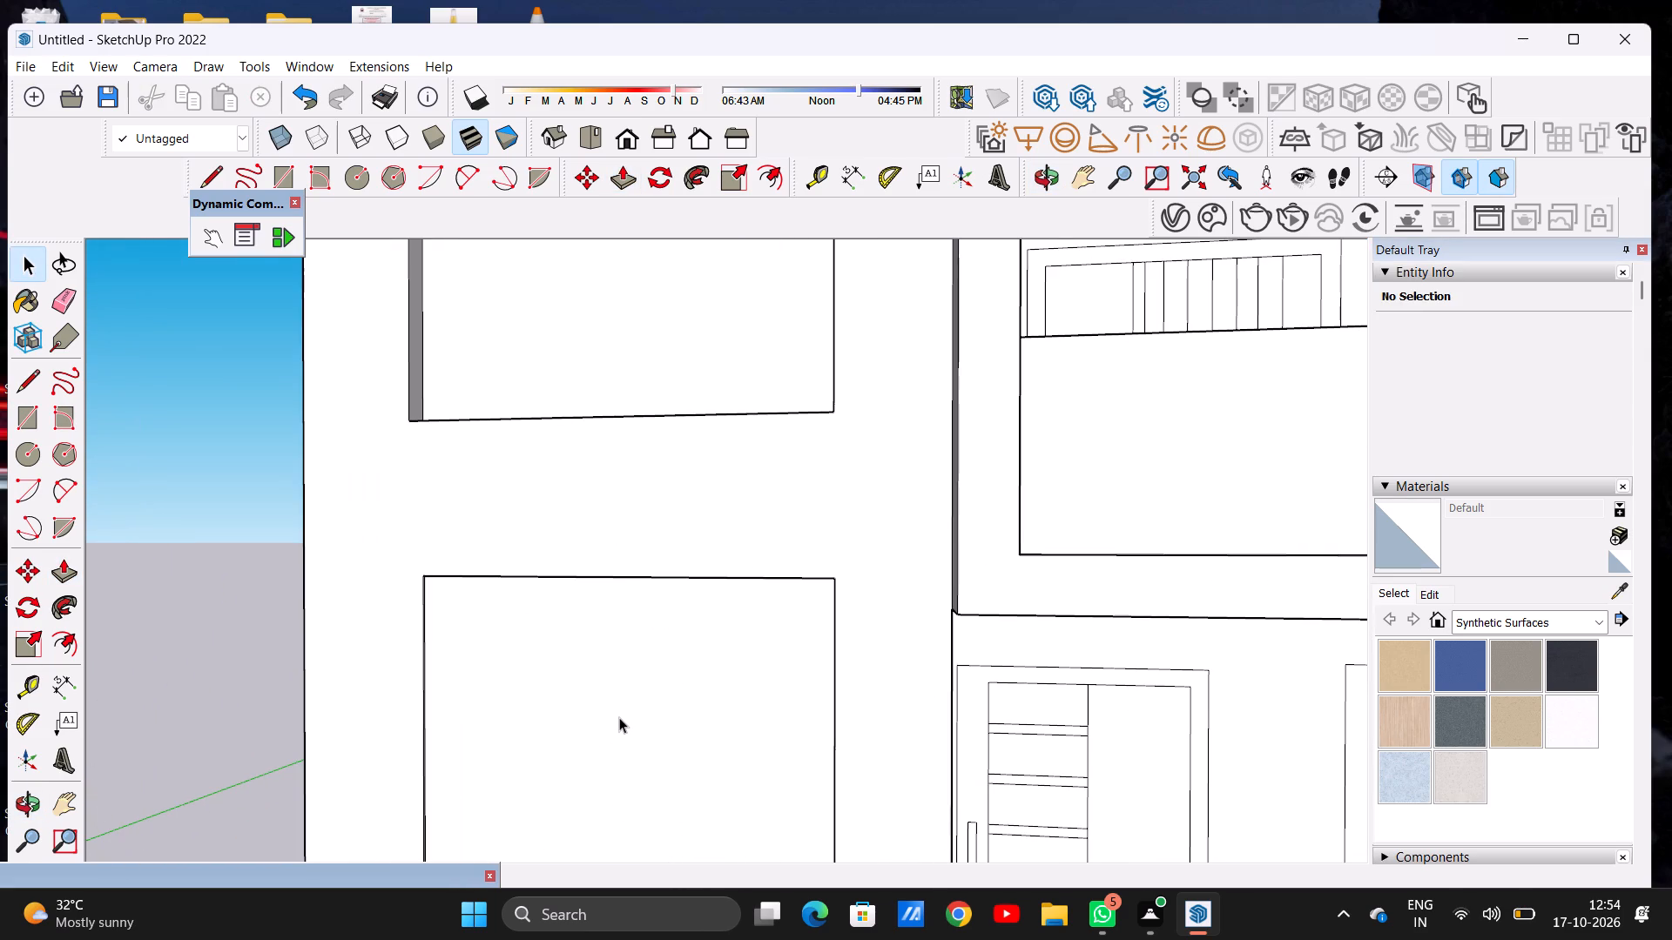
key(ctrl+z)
Offset the recessed upper-floor window face's outline slightly inward to form a thin window frame.
scroll(606, 741, down, 19)
scroll(627, 622, up, 3)
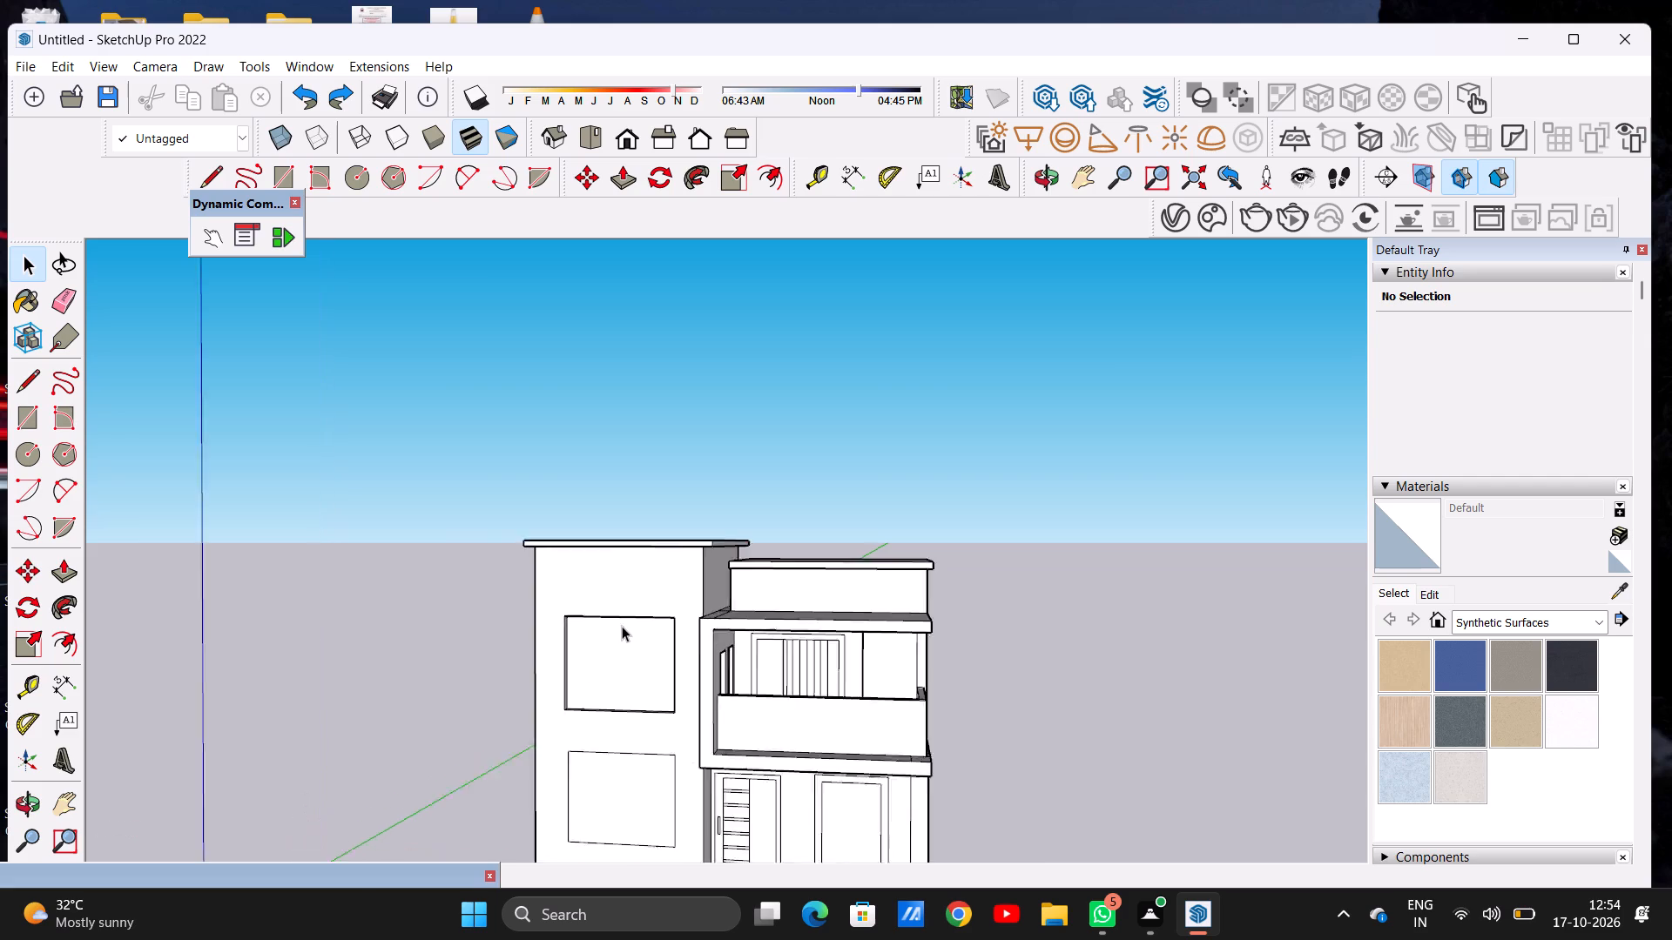
scroll(622, 626, up, 9)
scroll(613, 630, down, 6)
scroll(615, 755, up, 7)
scroll(615, 732, down, 1)
scroll(615, 732, up, 1)
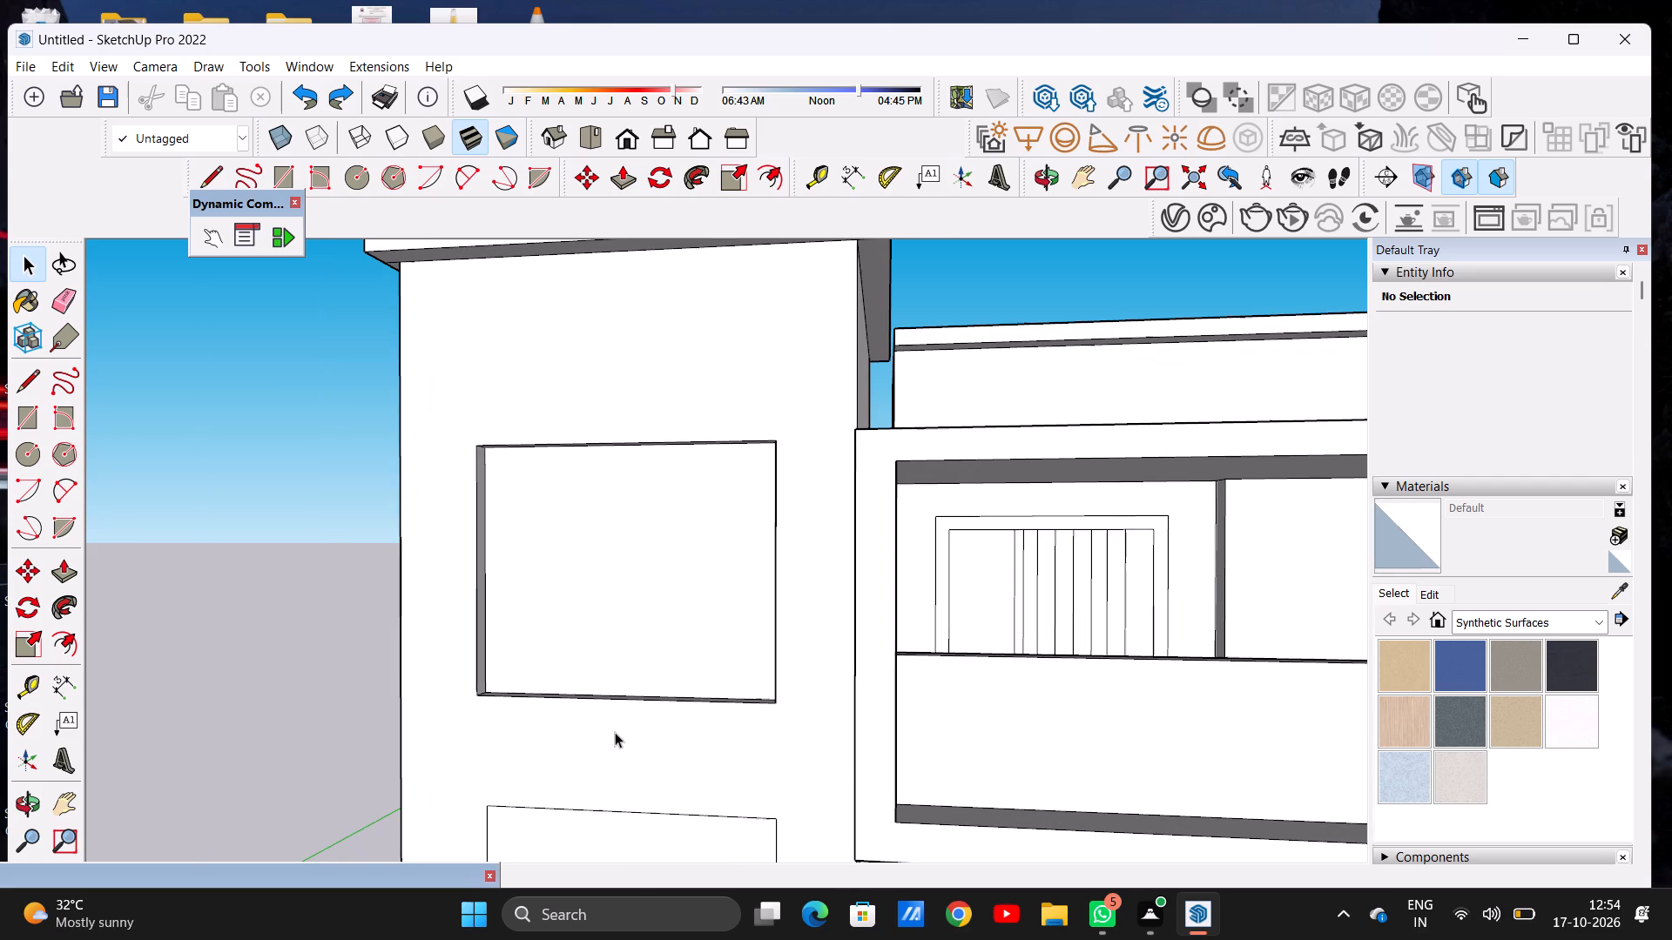
middle_drag(625, 660, 690, 660)
scroll(699, 659, up, 2)
key(o)
key(f)
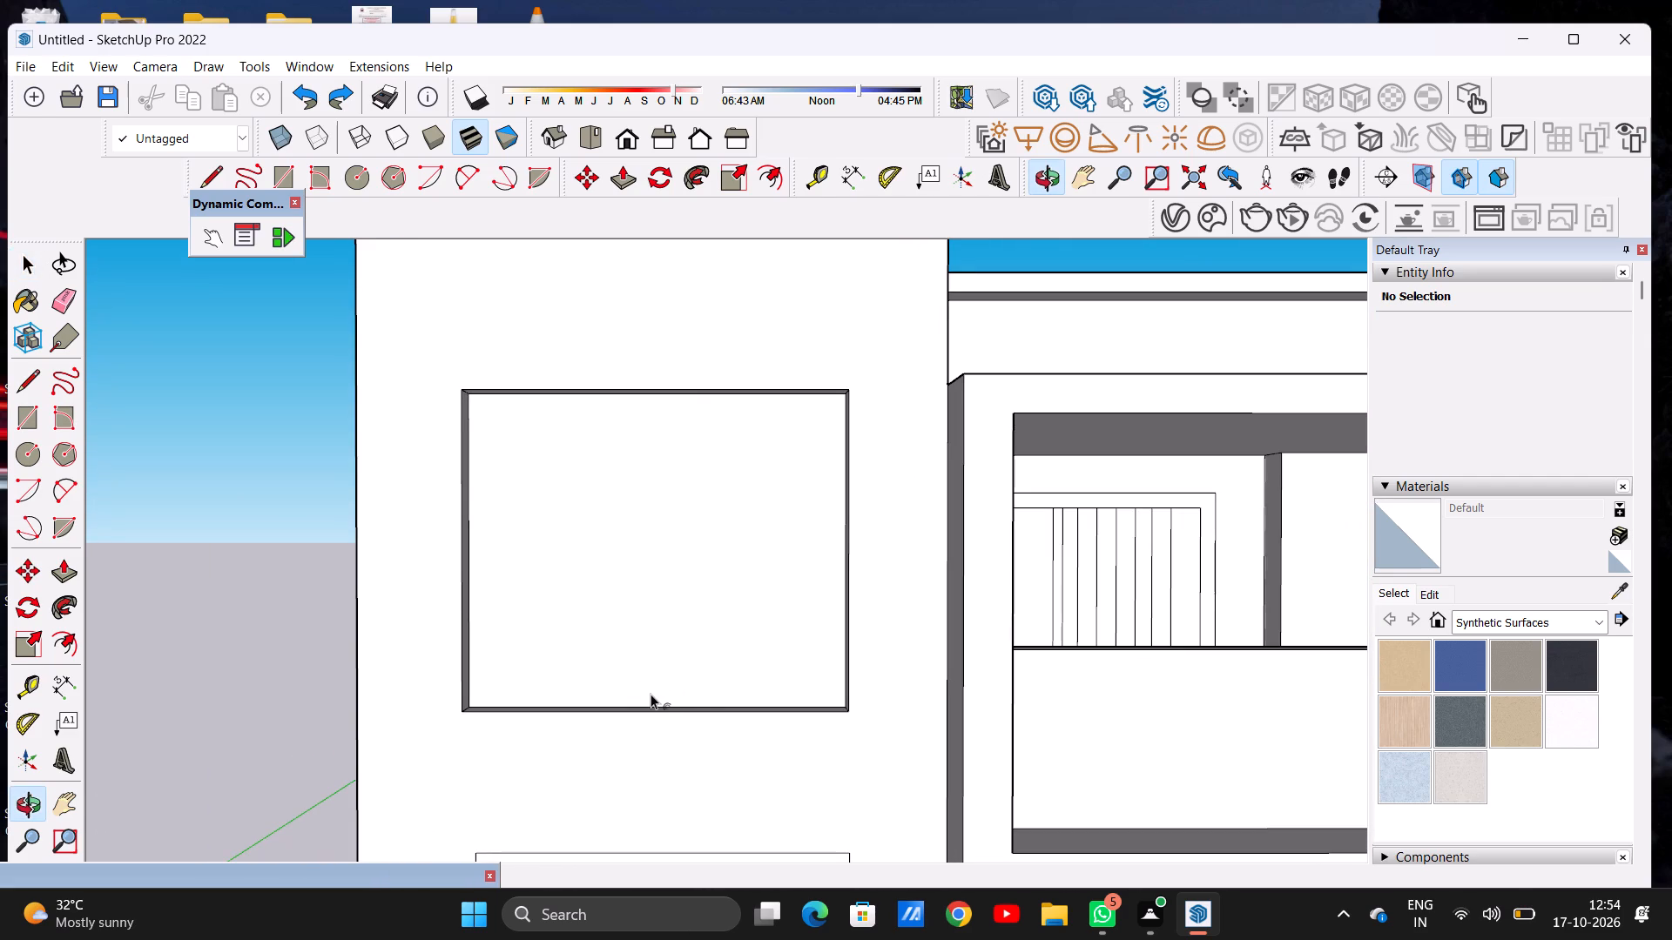
click(597, 416)
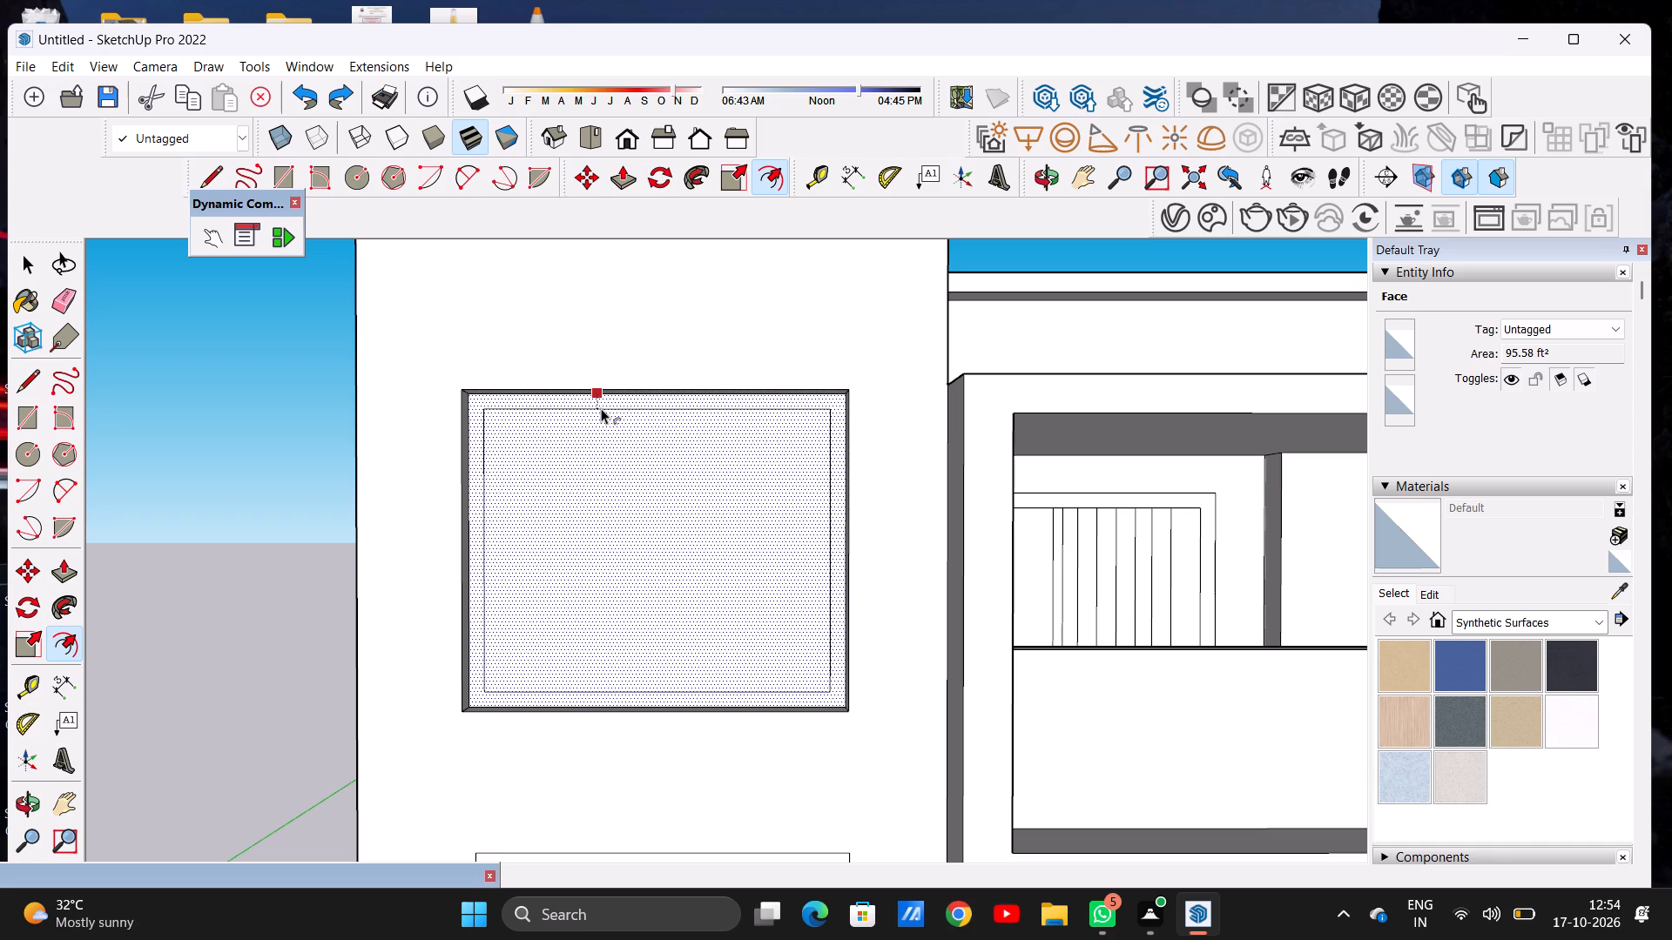
click(601, 412)
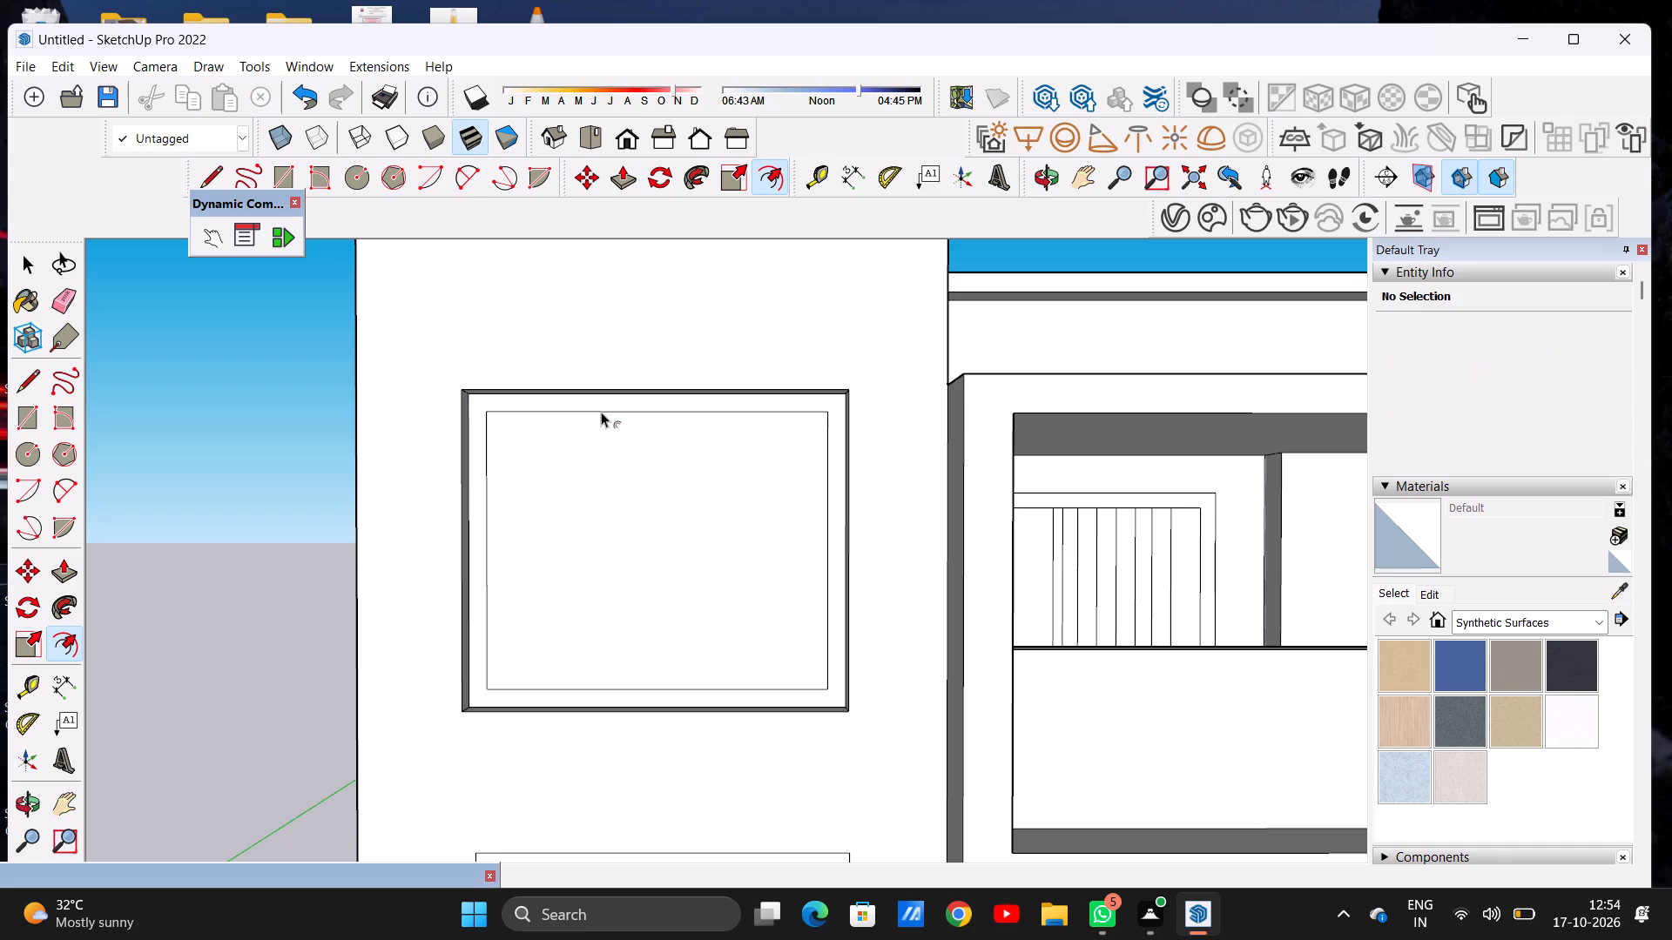
key(space)
Draw two closely spaced vertical lines inside the upper-floor window's frame to form a thin mullion about a third across.
key(l)
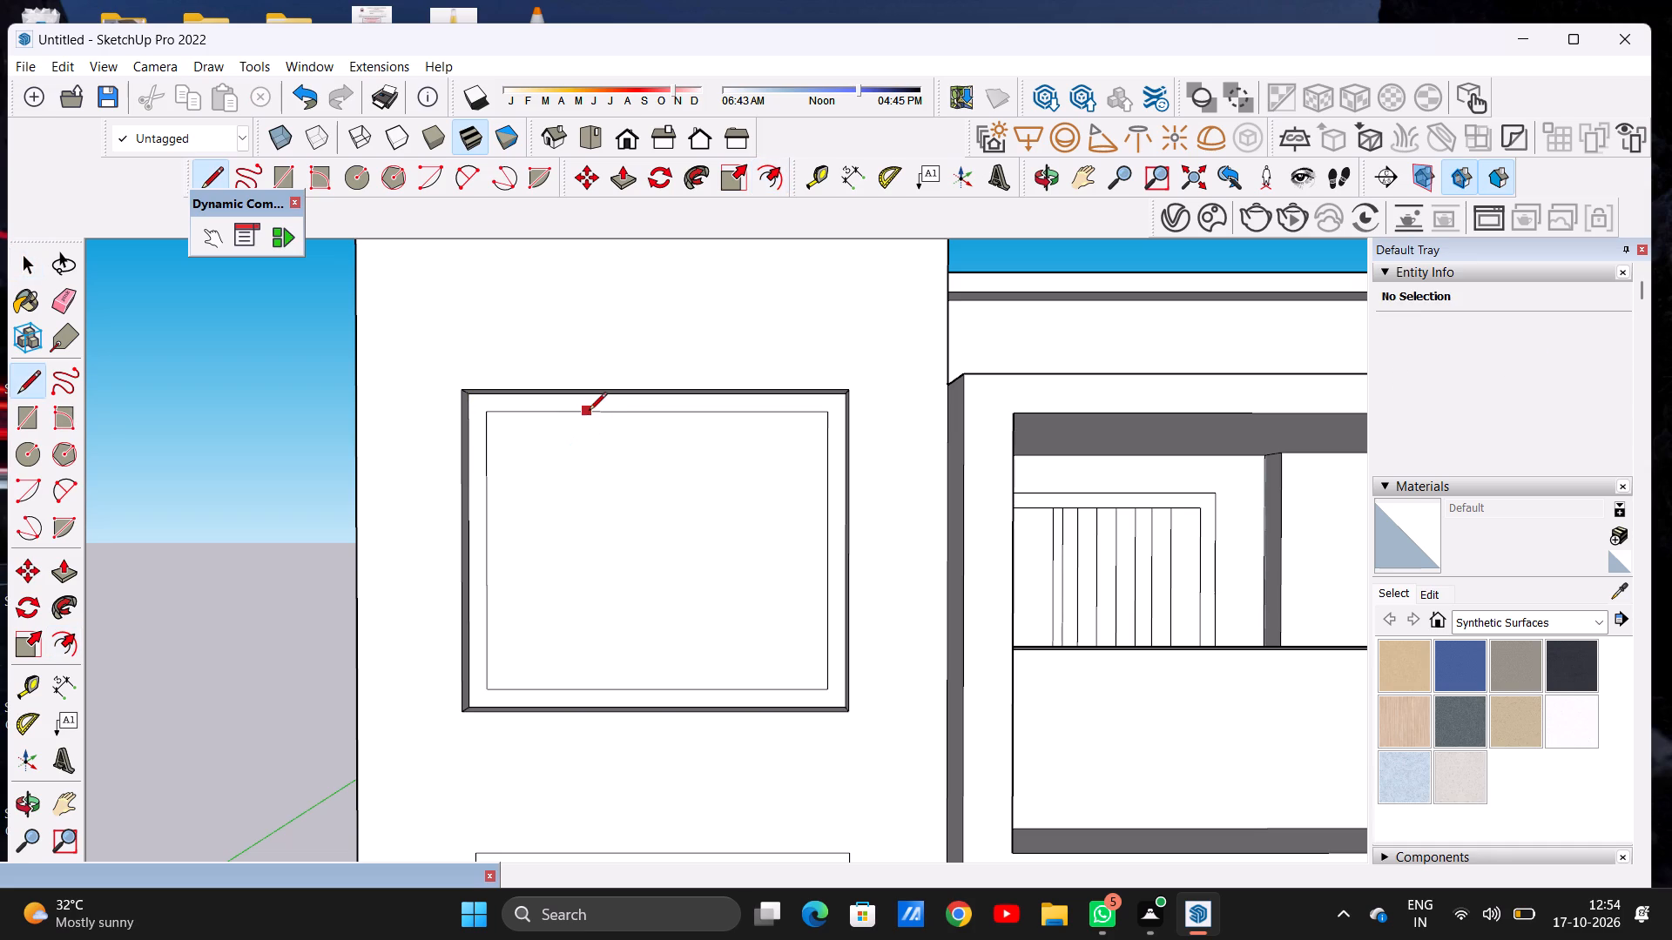
click(589, 412)
click(584, 689)
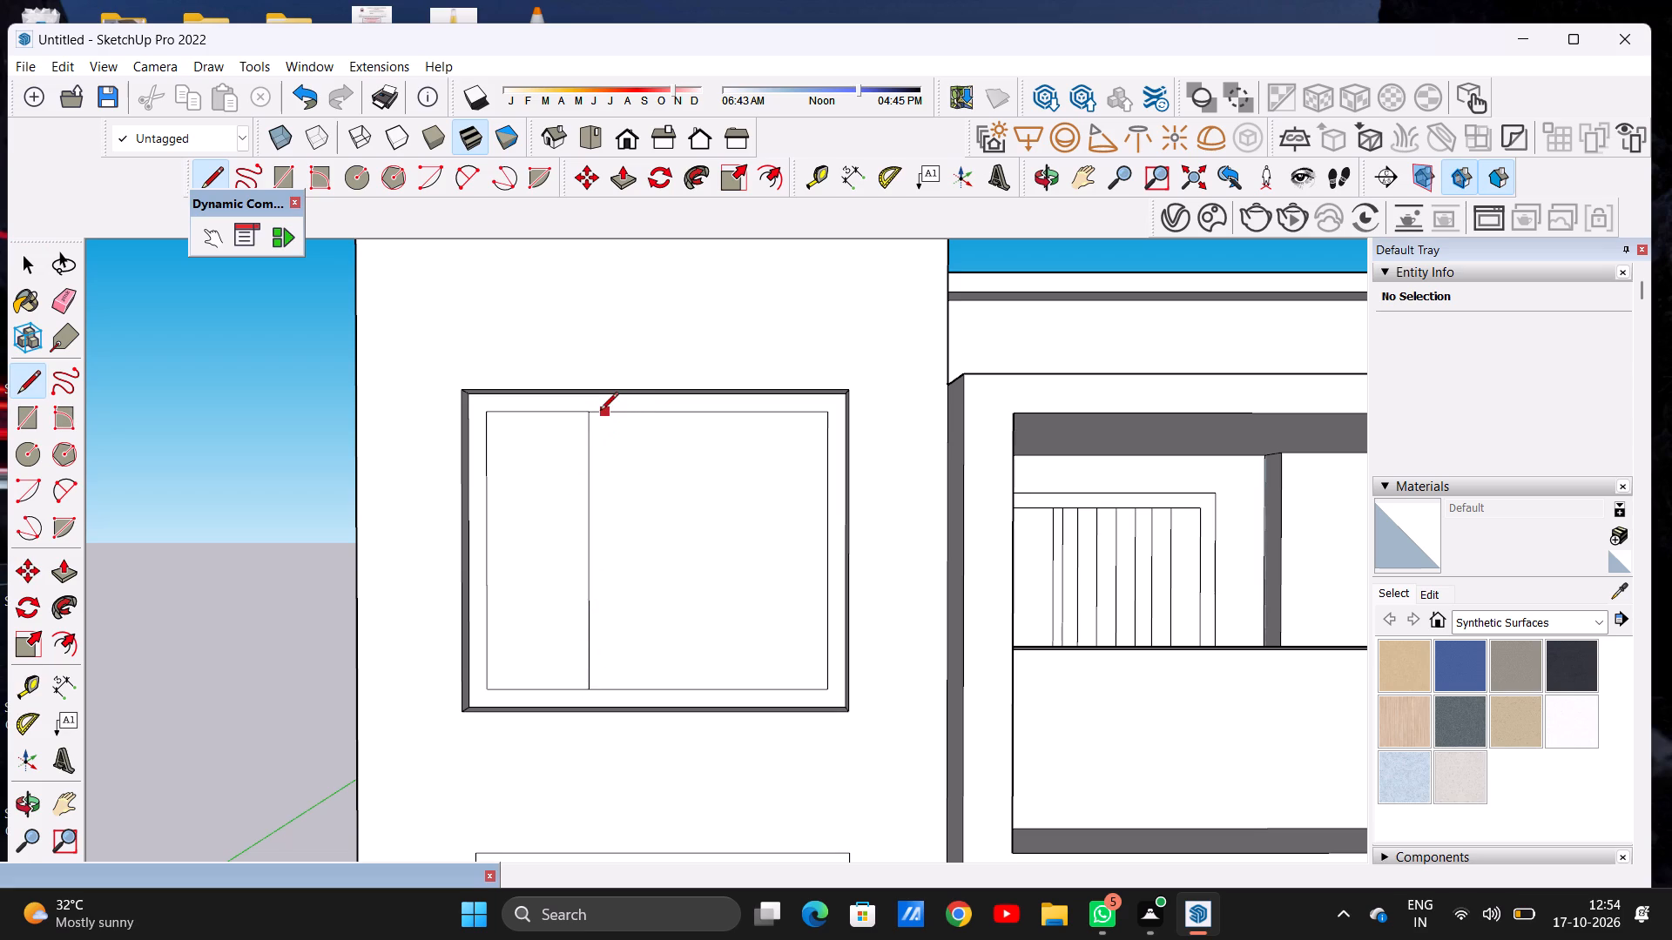
click(602, 411)
click(604, 690)
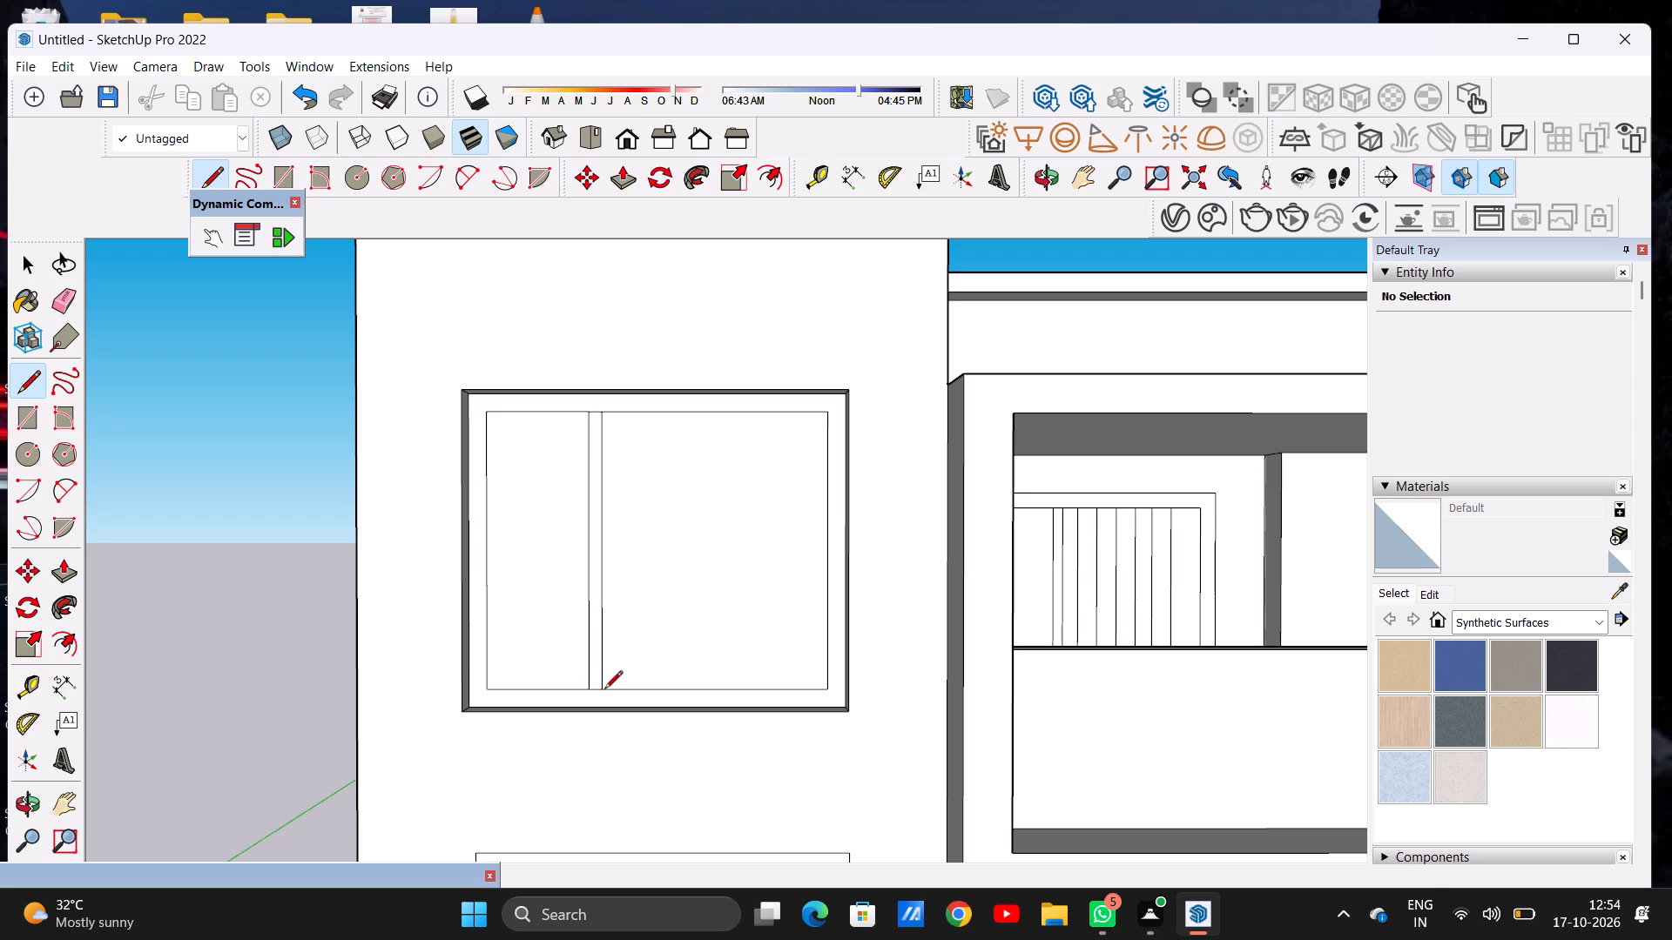
key(space)
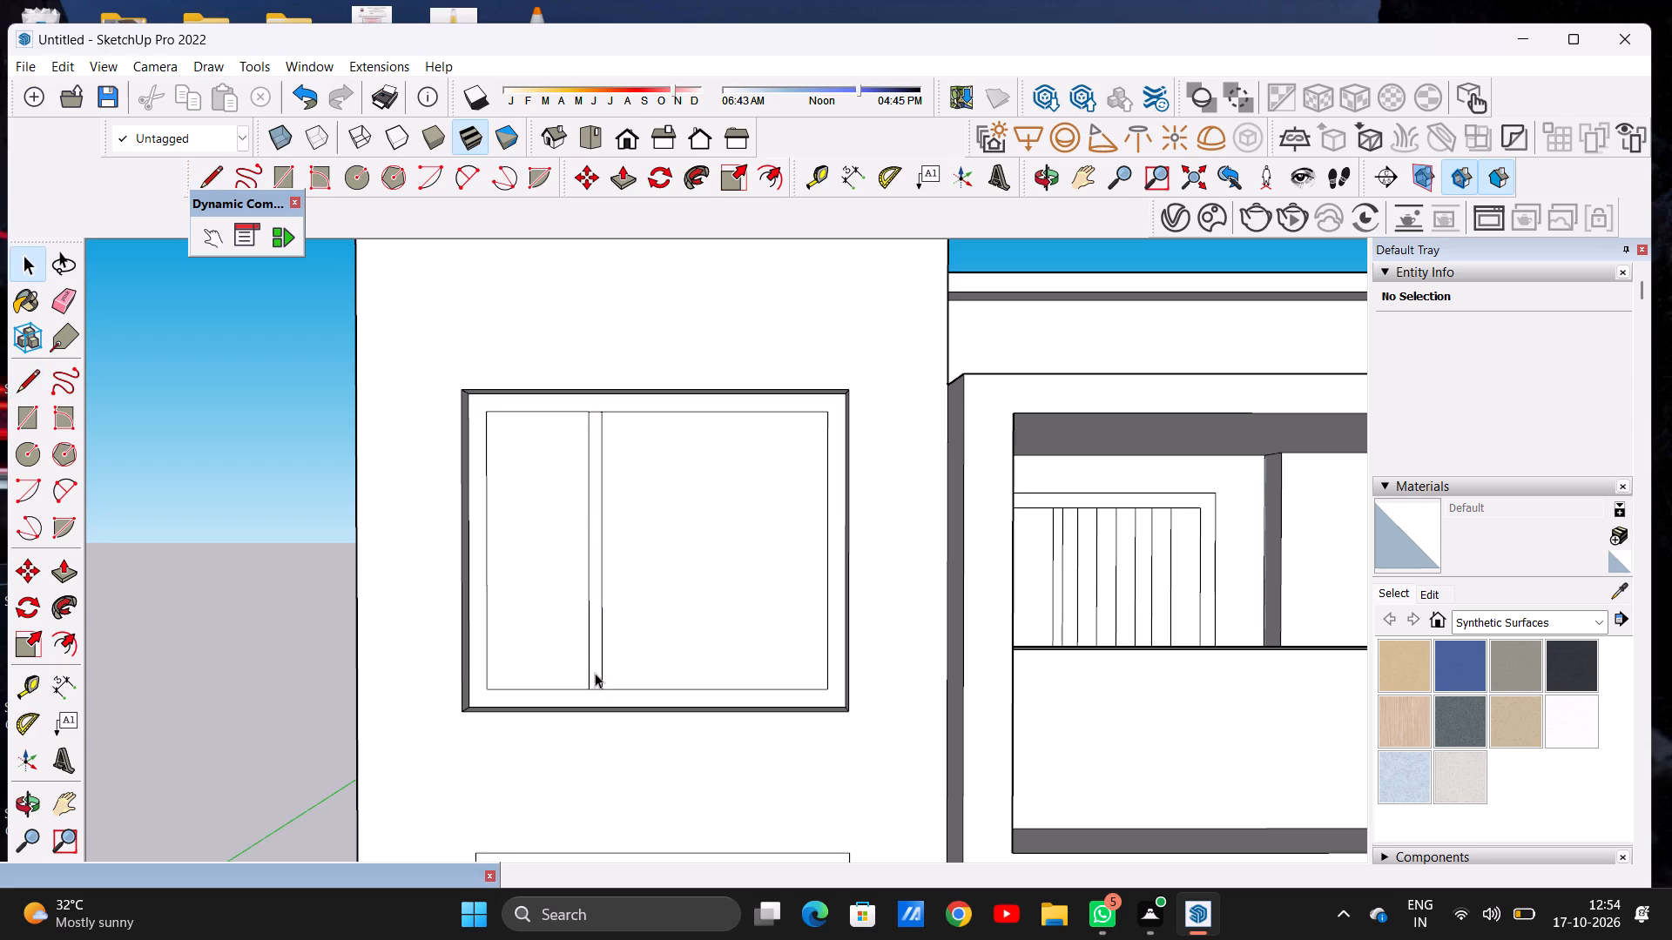
Copy the upper-floor window's mullion strip along the red axis to form a second mullion dividing the window into three panes.
double_click(595, 673)
key(m)
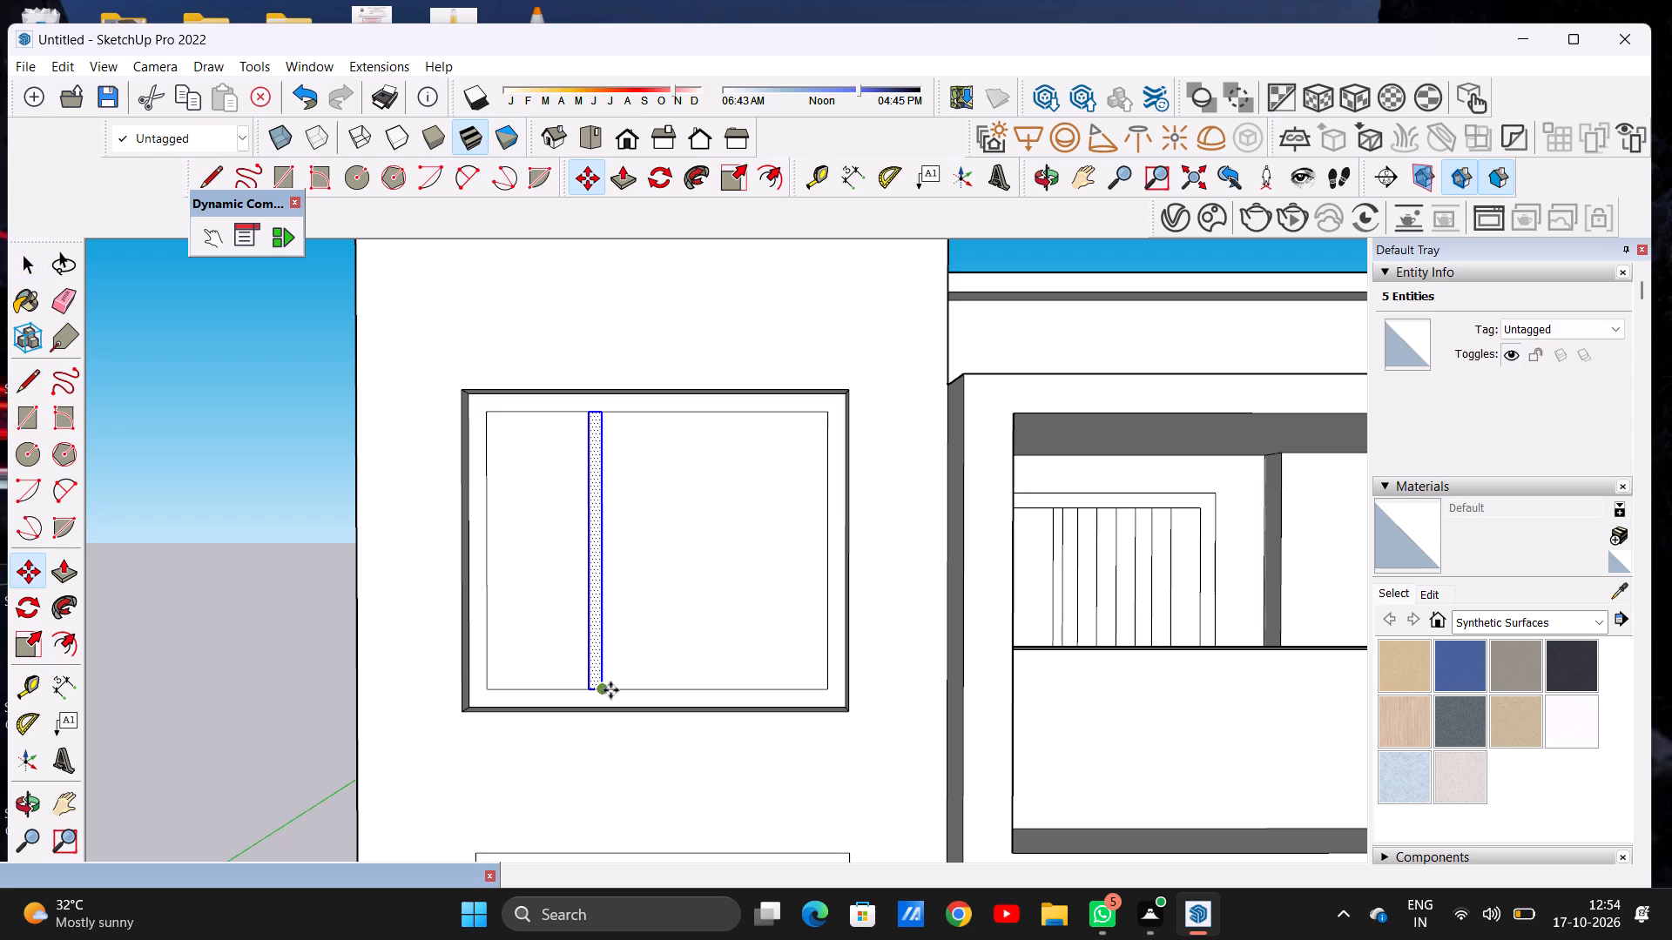
click(602, 688)
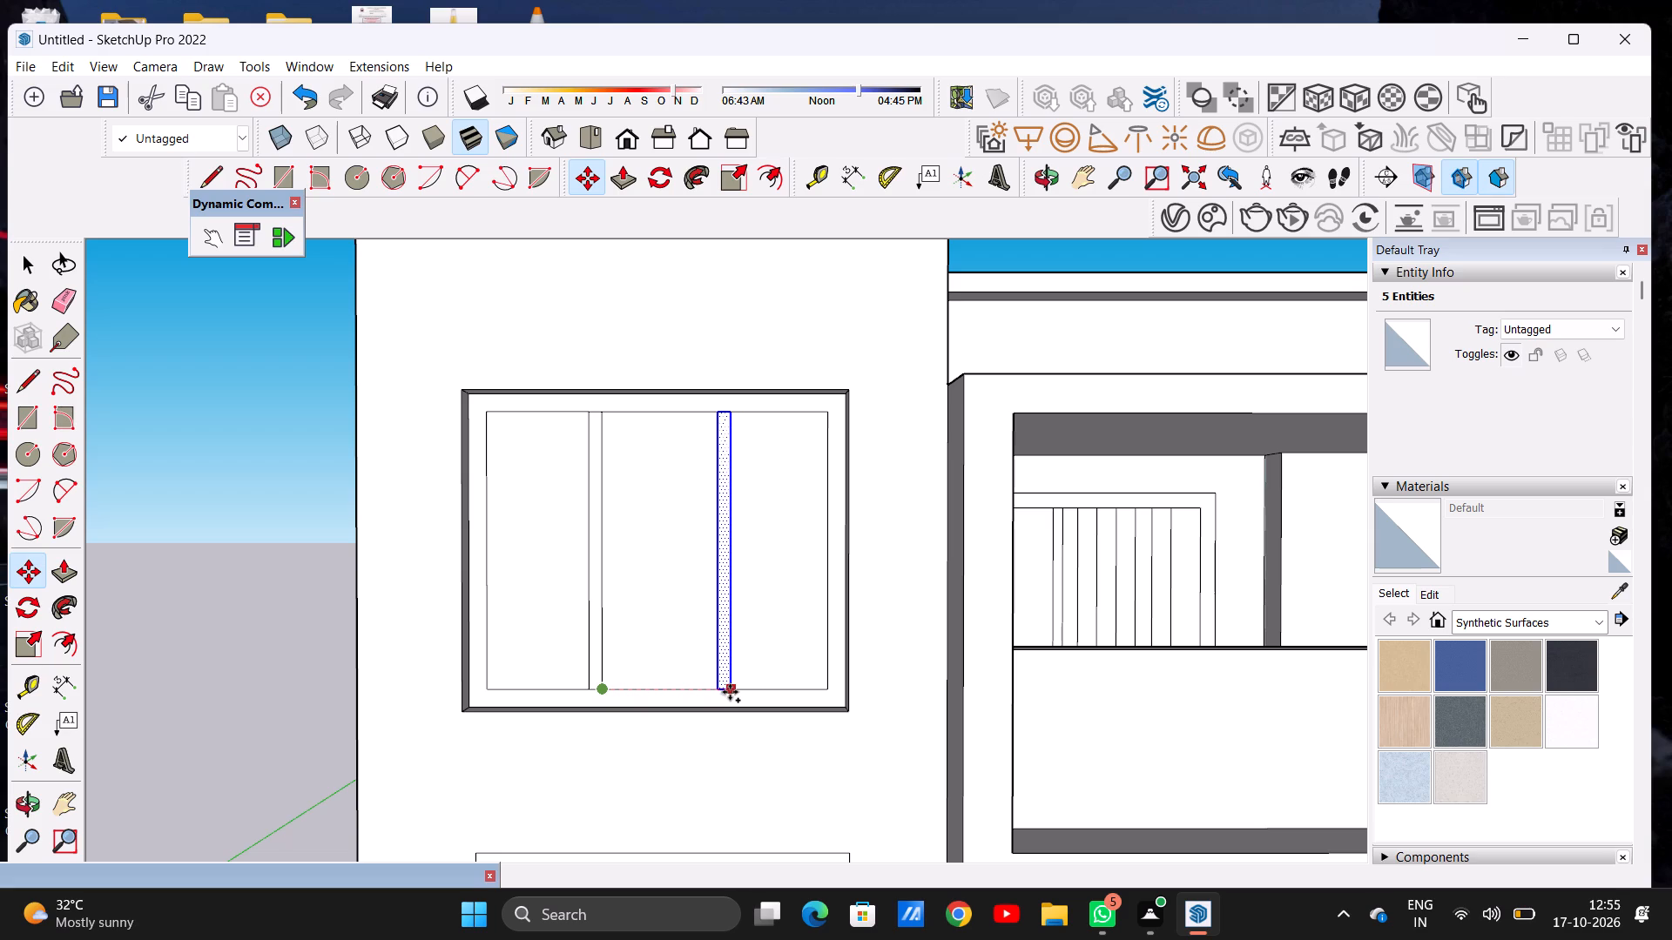
click(730, 692)
key(space)
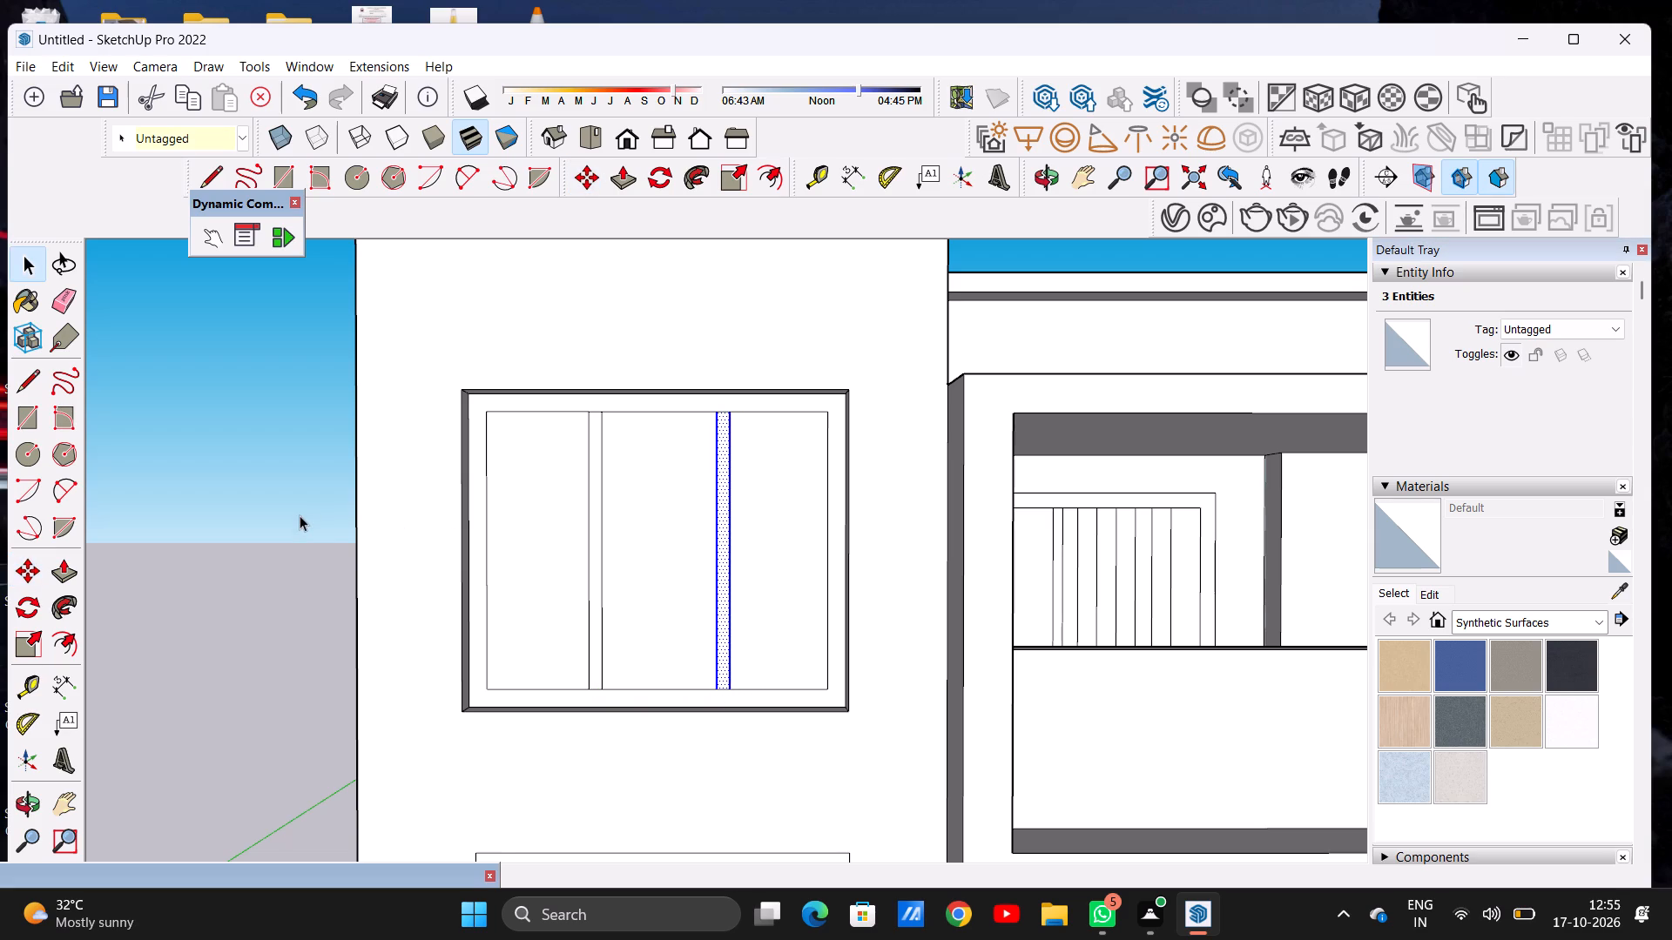
click(300, 515)
Offset the ground-floor window rectangle's outline slightly inward to form a thin window frame.
scroll(799, 569, down, 13)
scroll(703, 677, down, 1)
scroll(704, 677, up, 4)
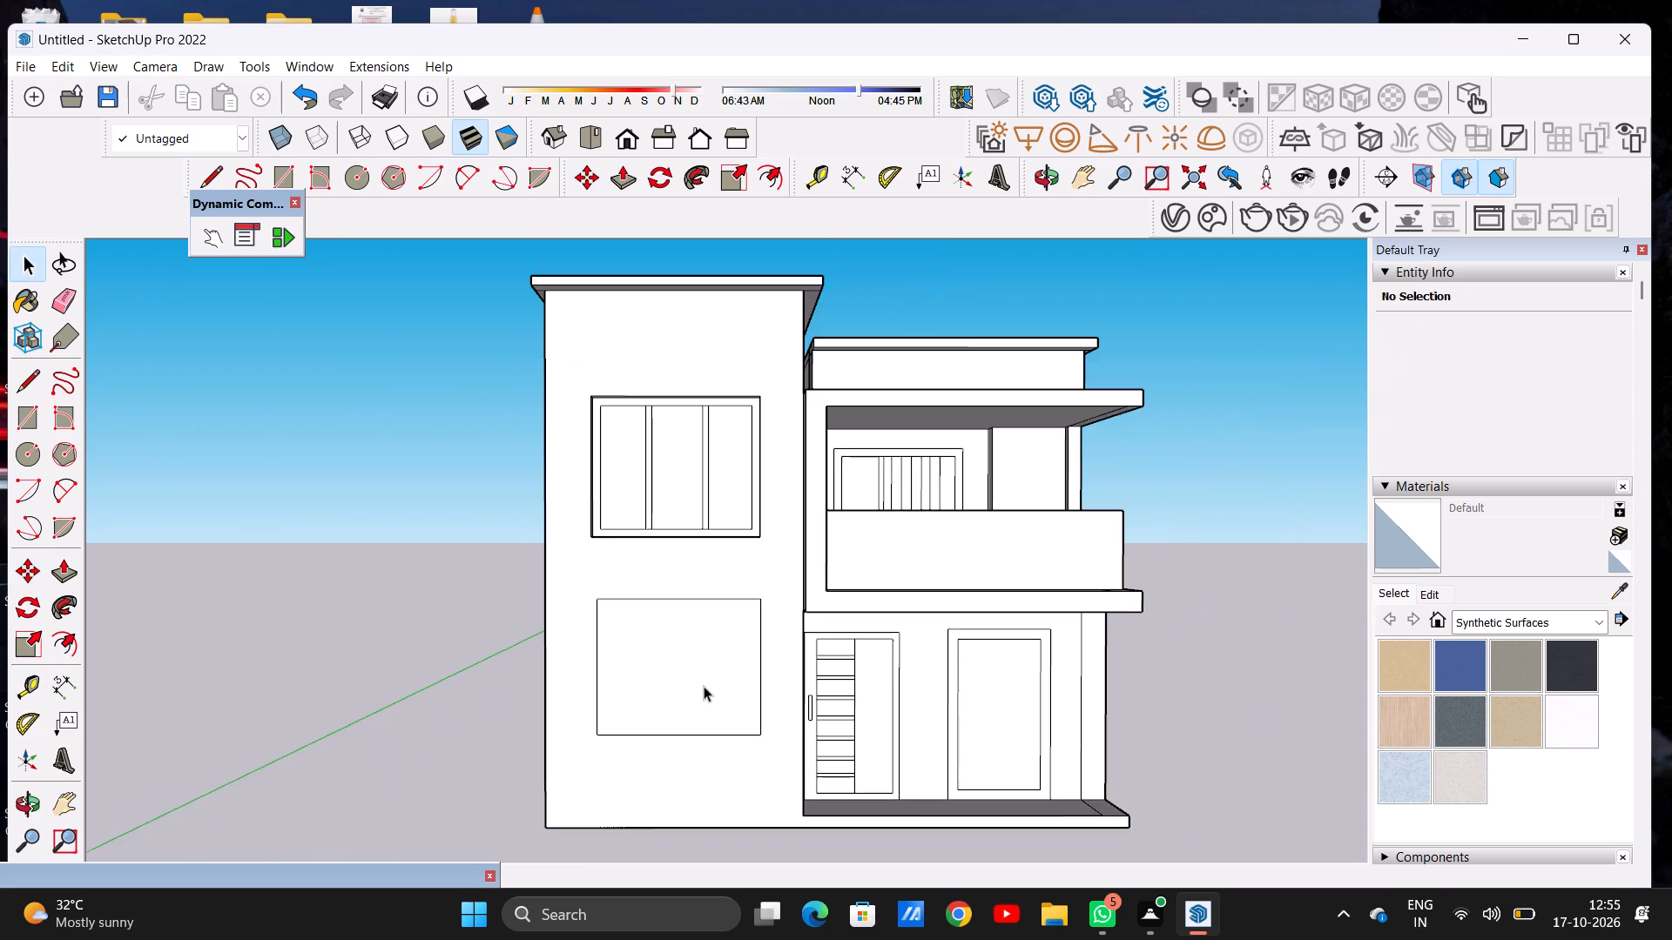
scroll(704, 686, up, 6)
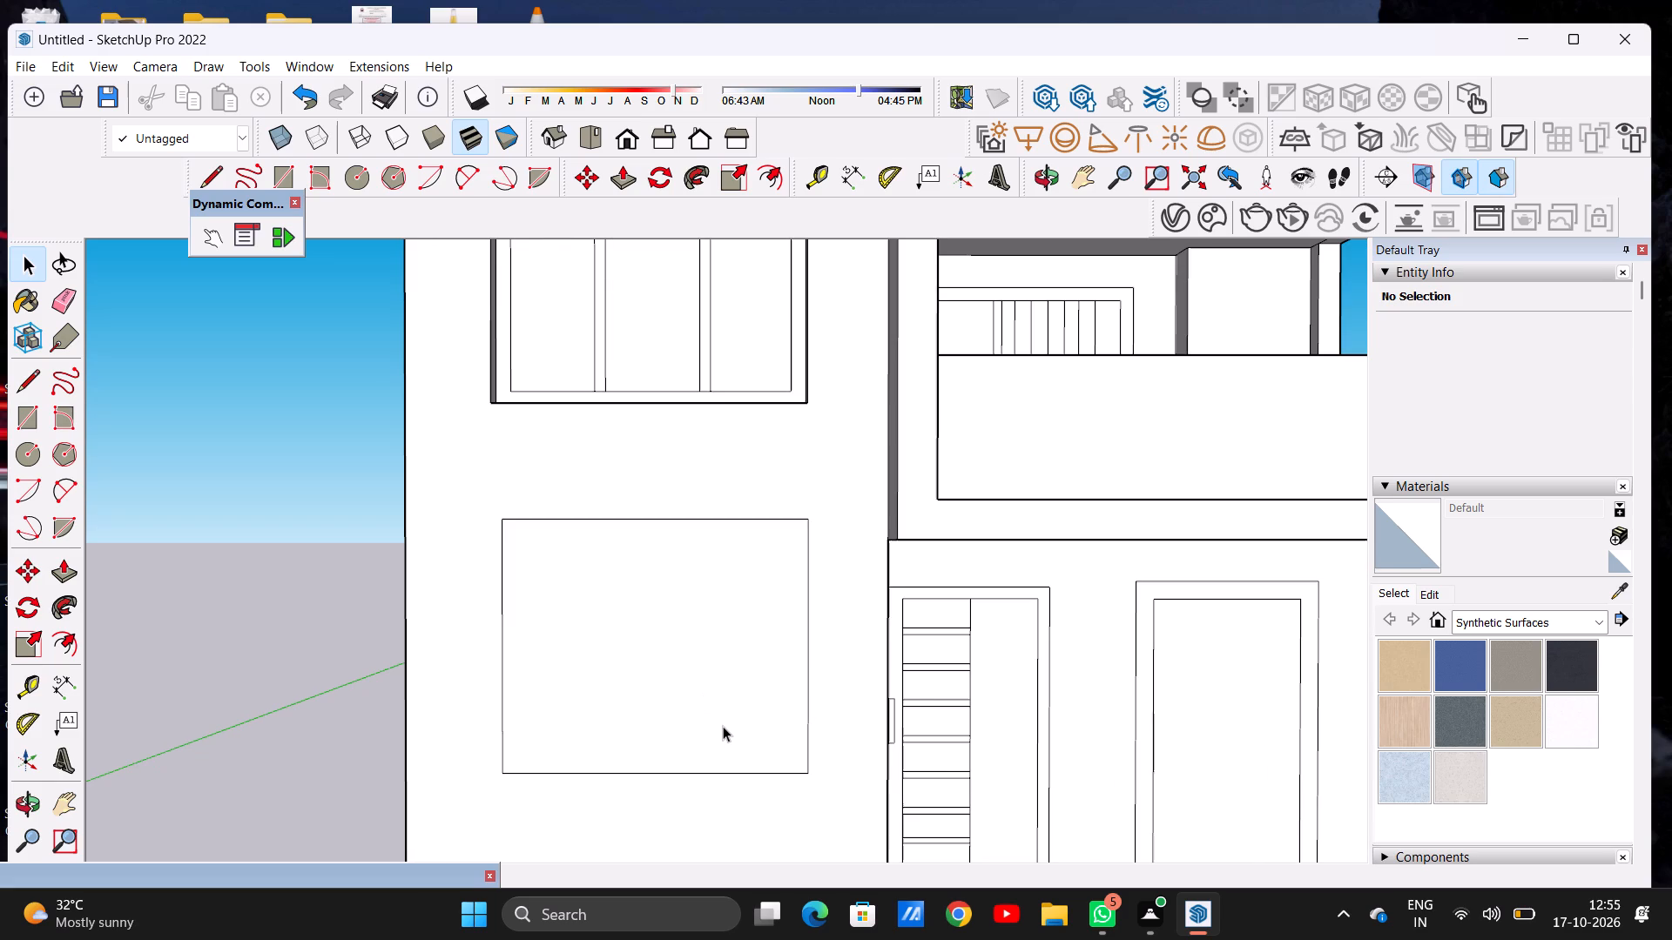
key(o)
key(f)
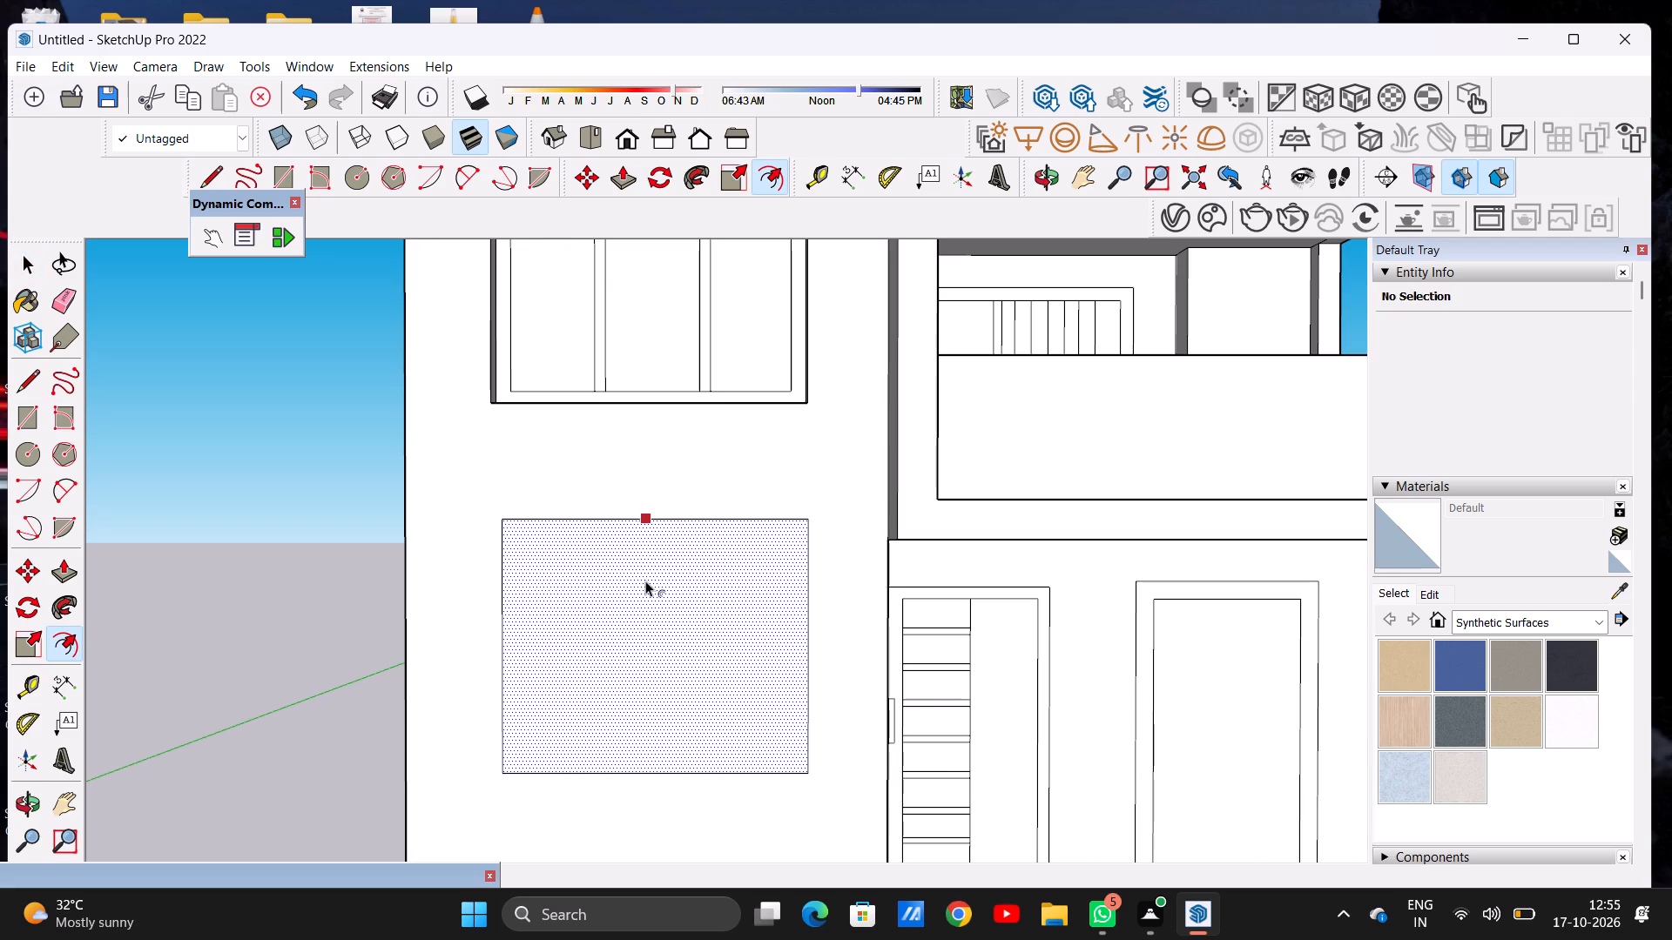
click(645, 581)
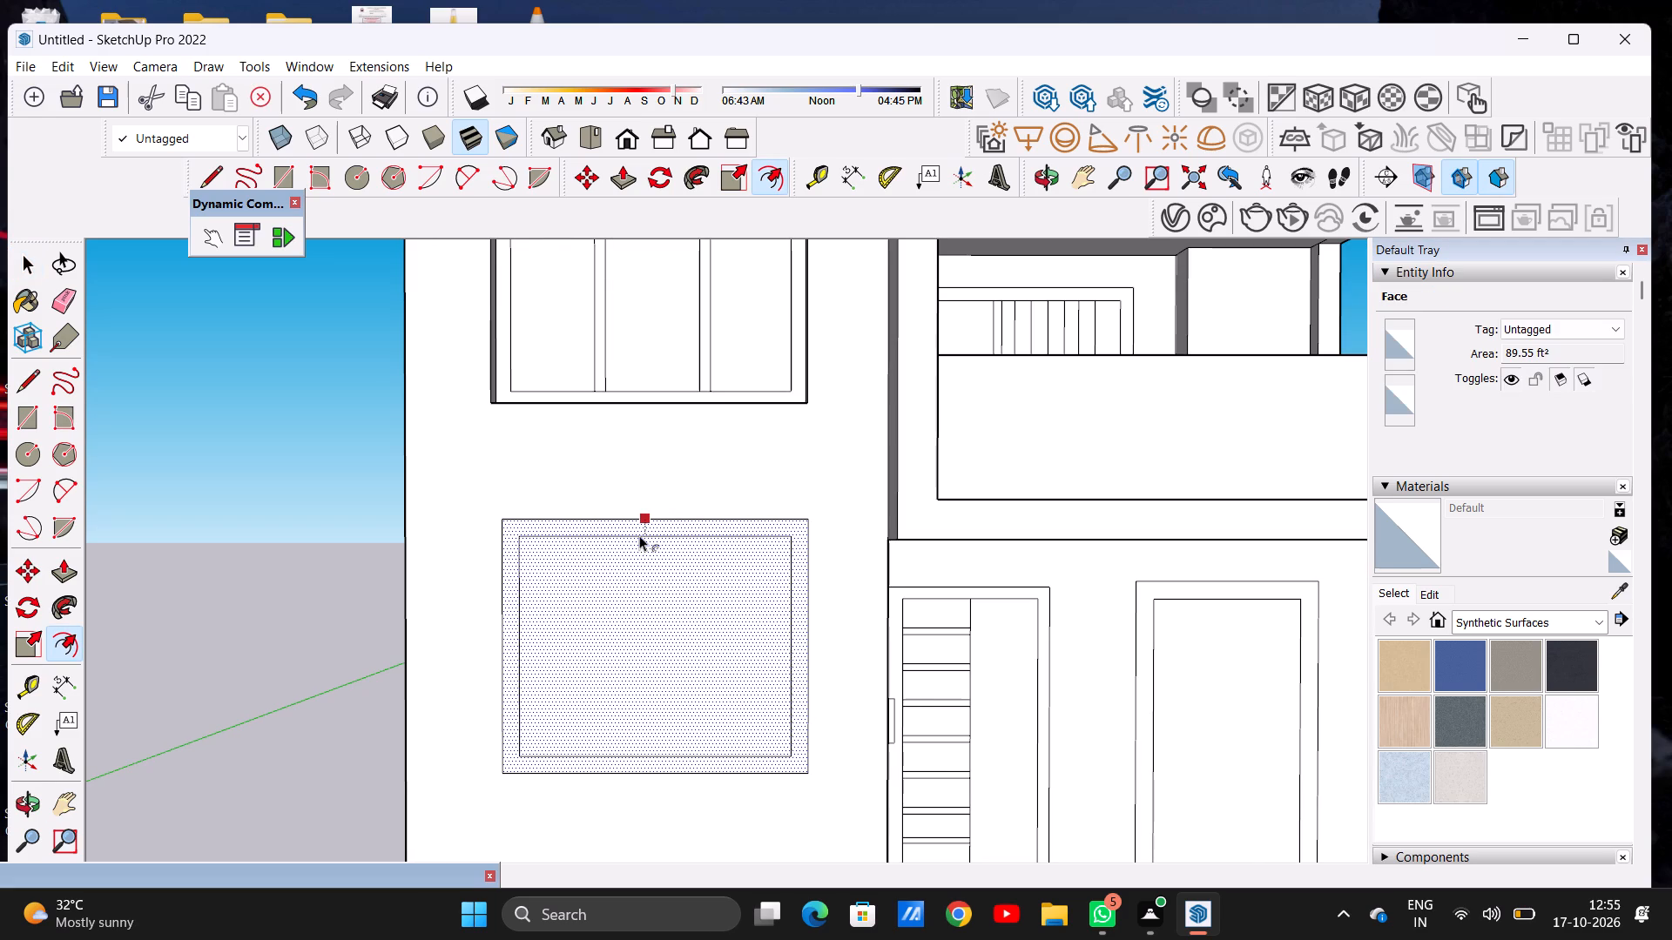
click(640, 534)
key(space)
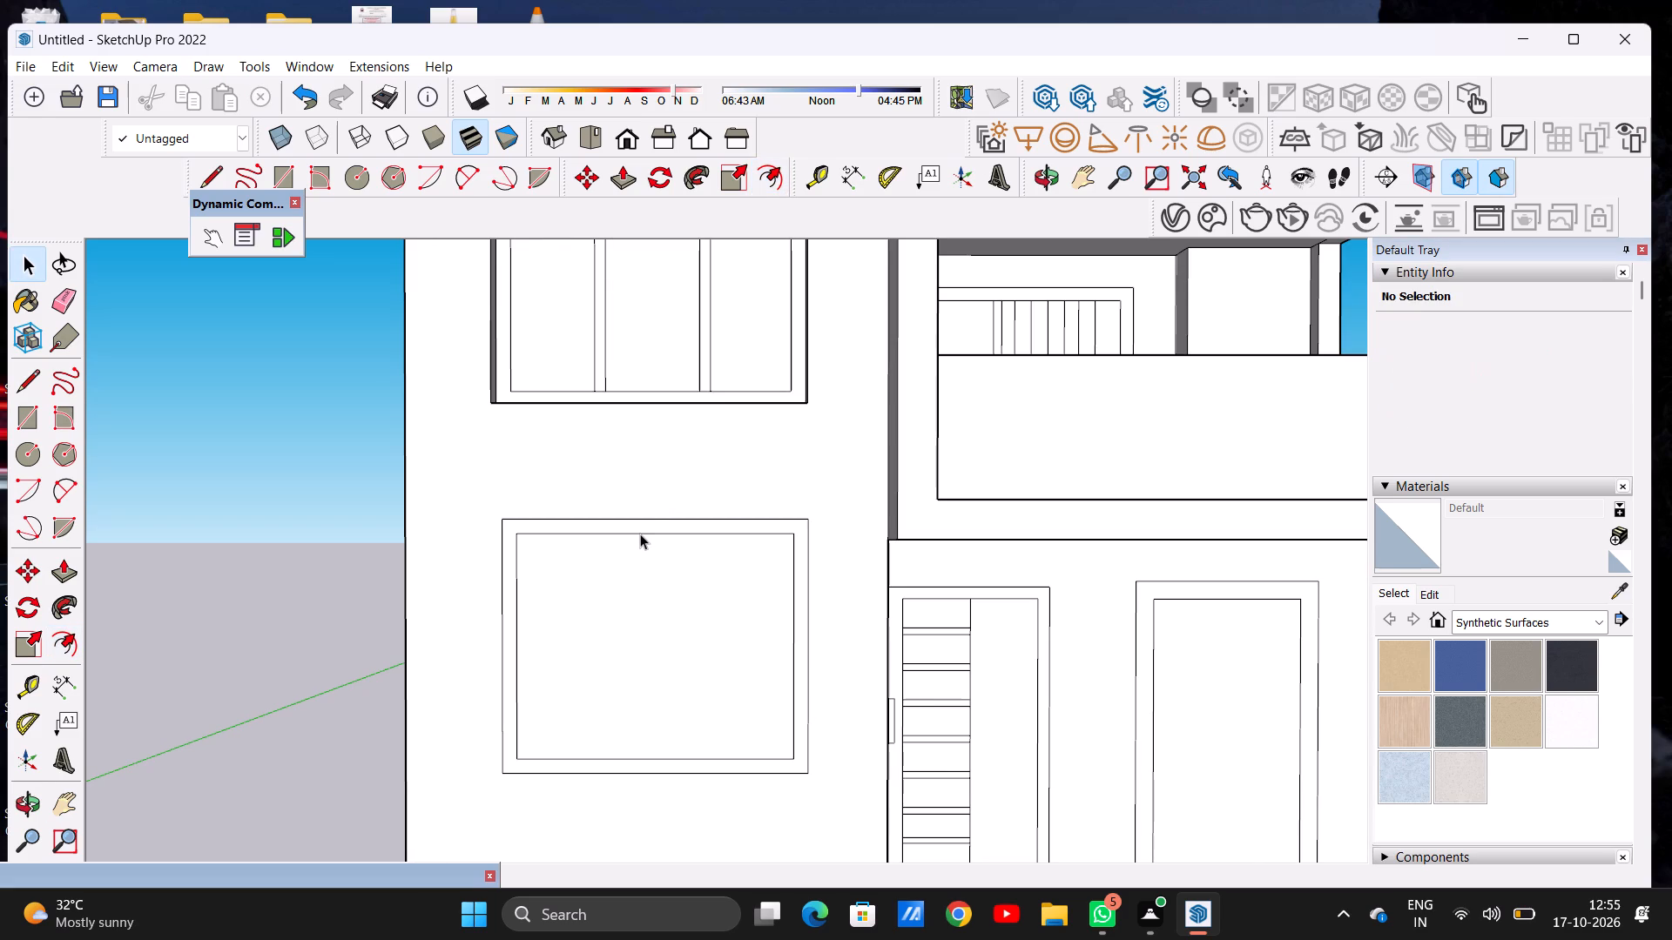
Draw a vertical line inside the ground-floor window's frame about a quarter to a third across, from top edge to bottom edge.
key(l)
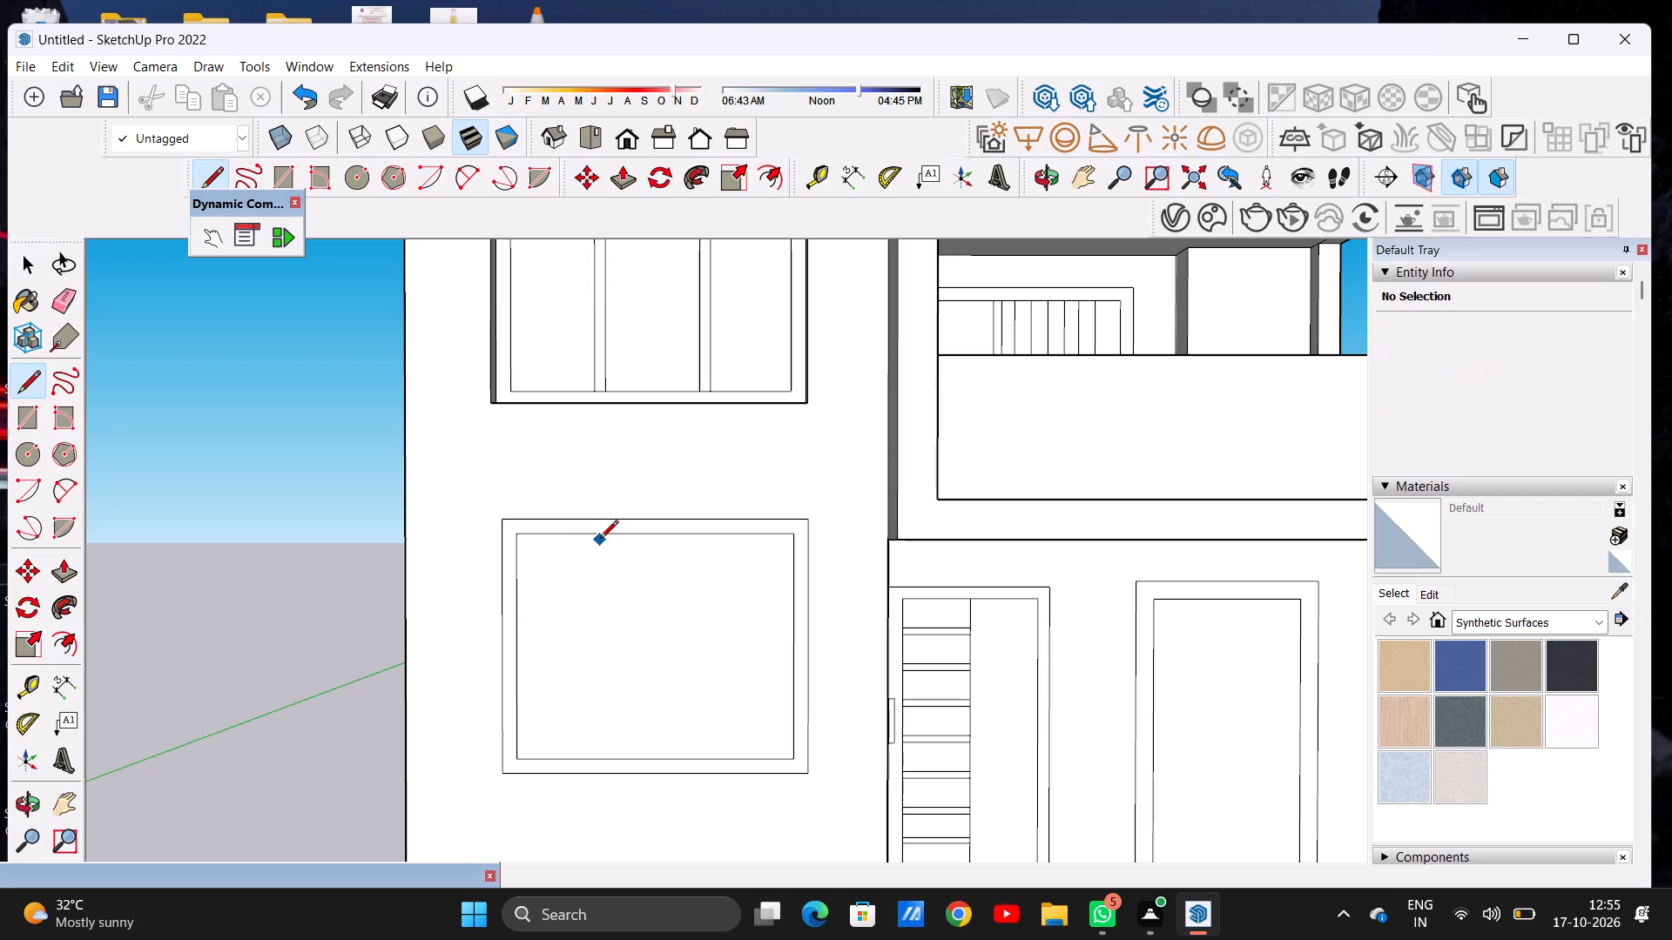
scroll(596, 540, up, 3)
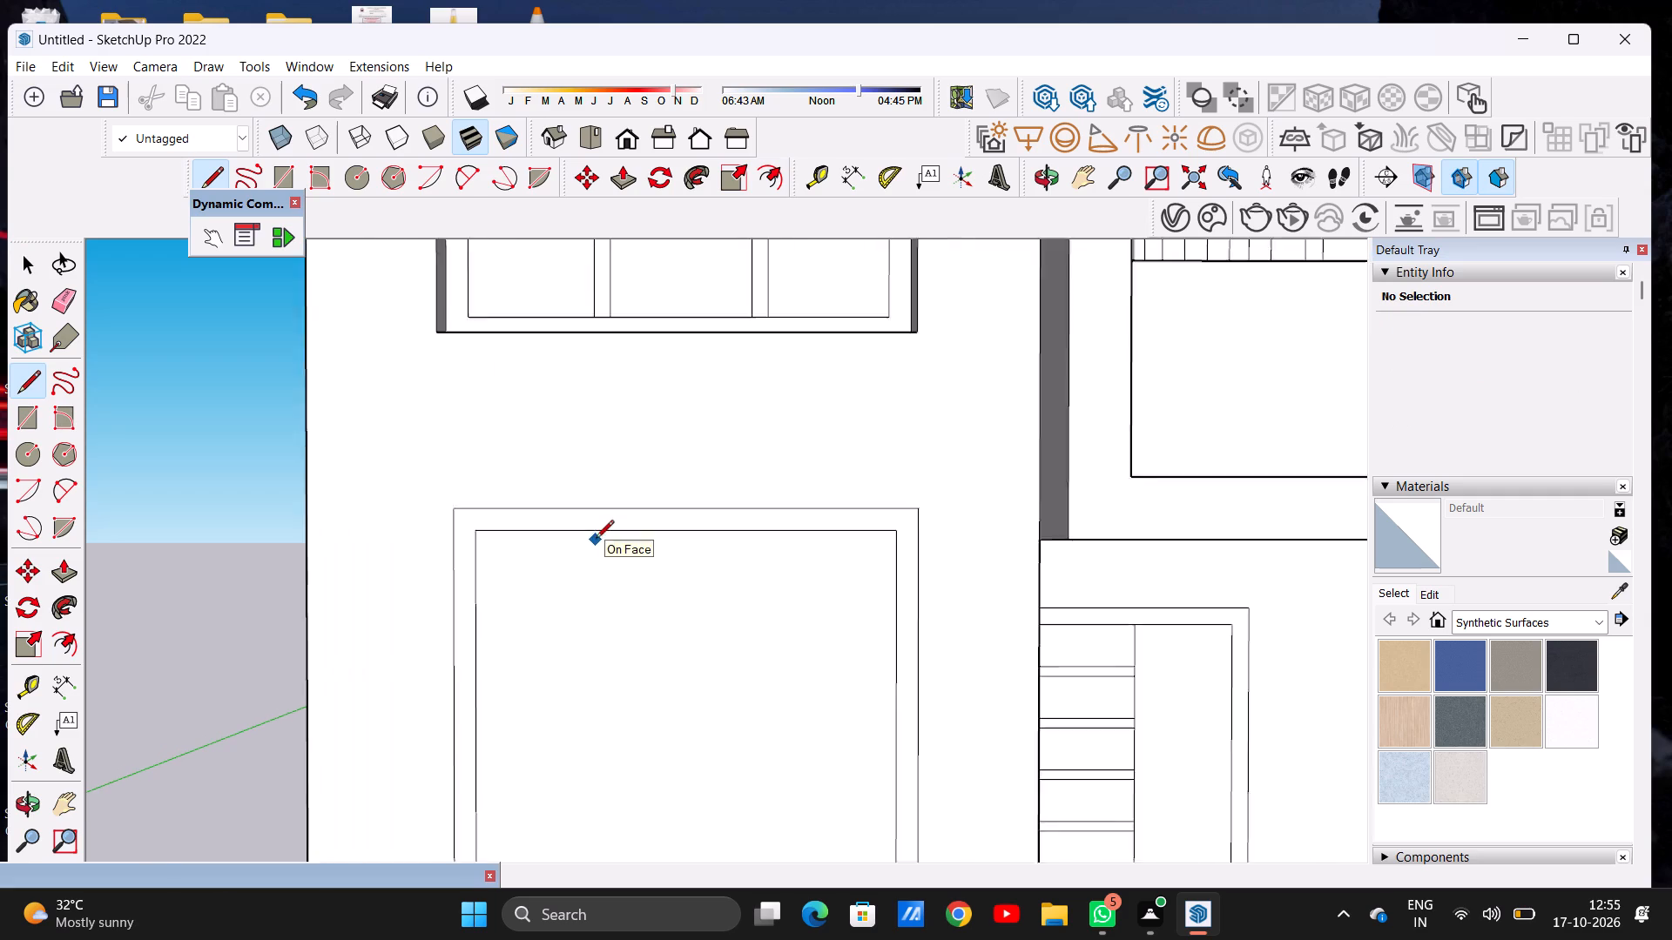
scroll(596, 540, up, 2)
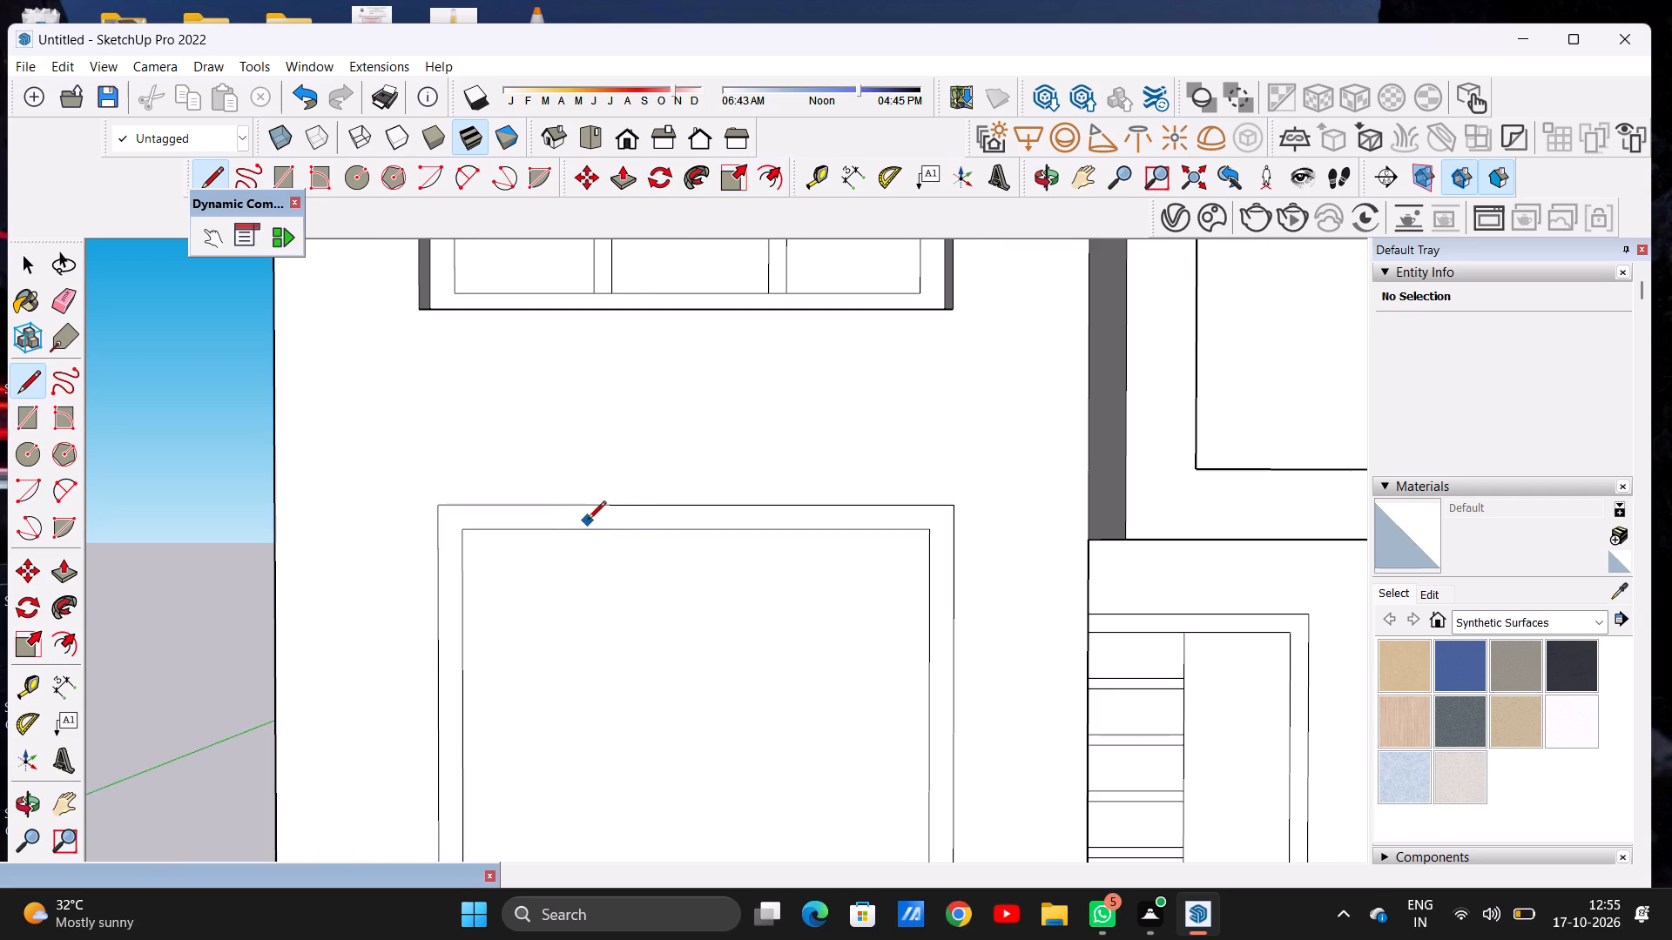
click(588, 524)
scroll(600, 453, down, 12)
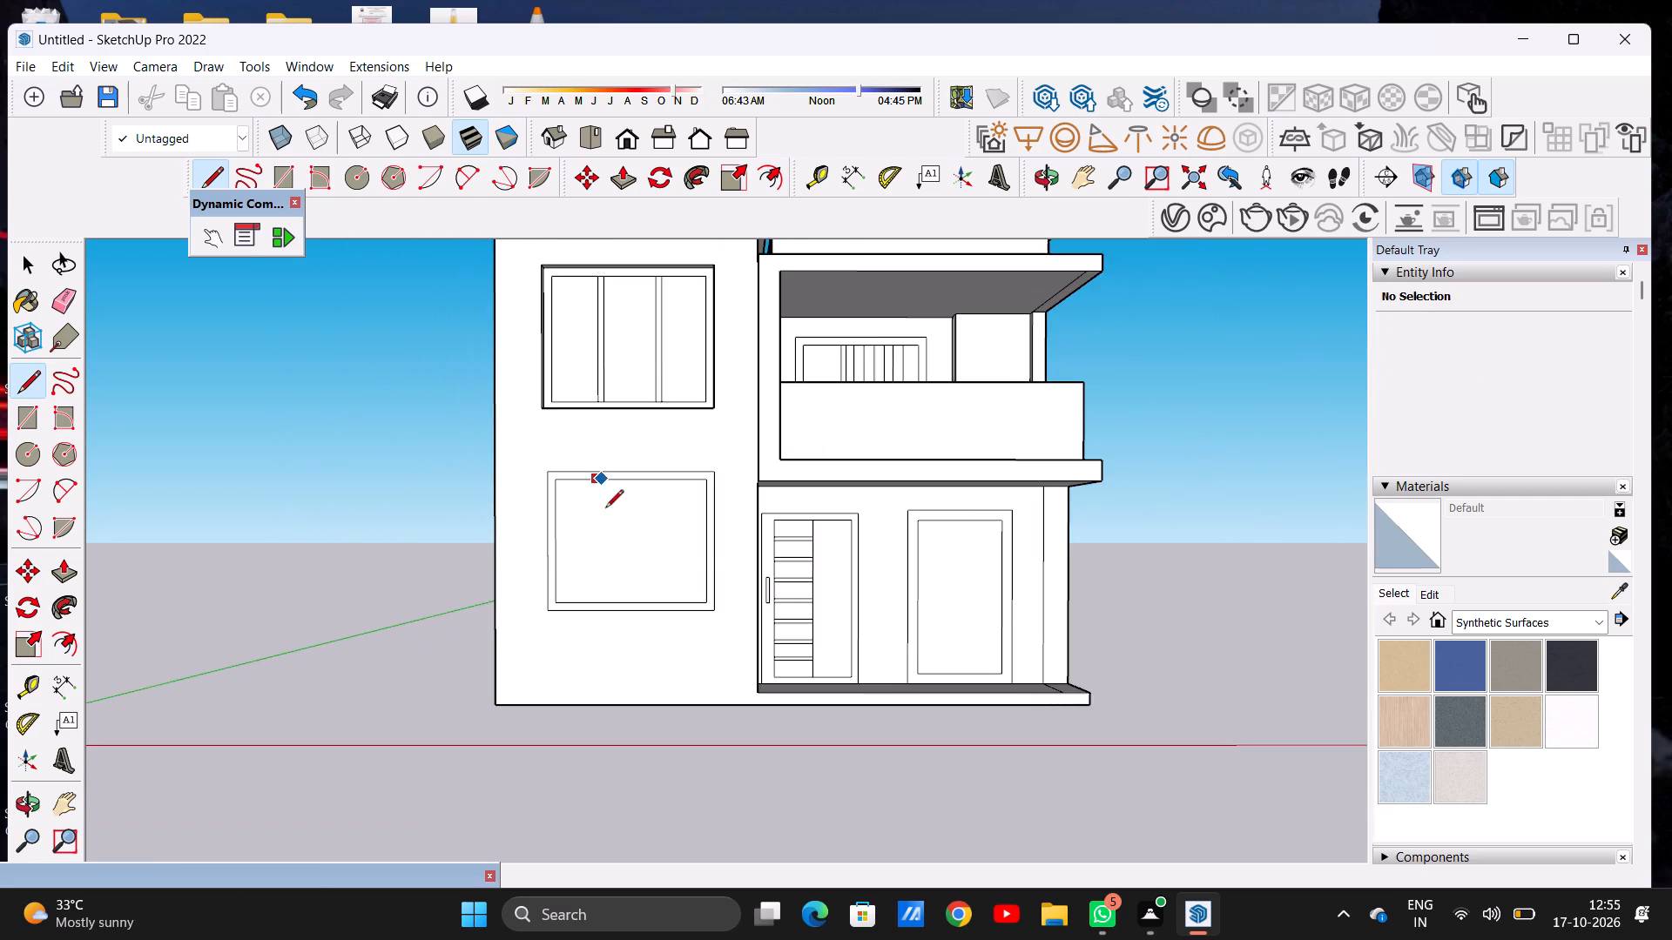
scroll(603, 563, up, 1)
scroll(603, 563, down, 1)
scroll(603, 563, up, 5)
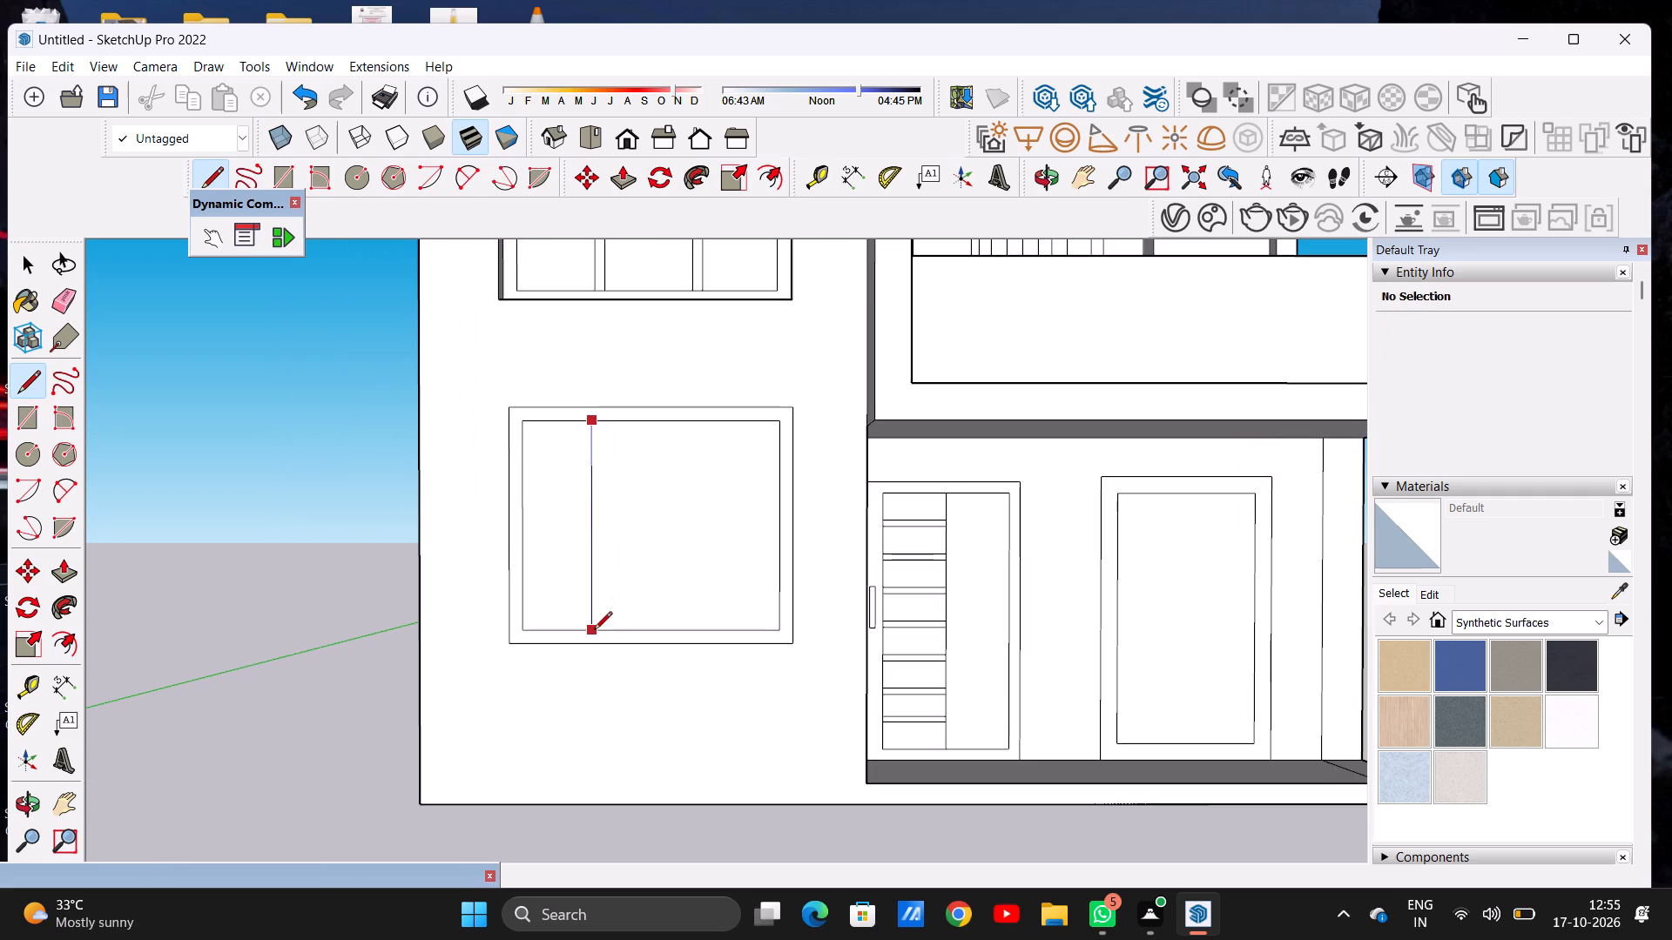
click(594, 631)
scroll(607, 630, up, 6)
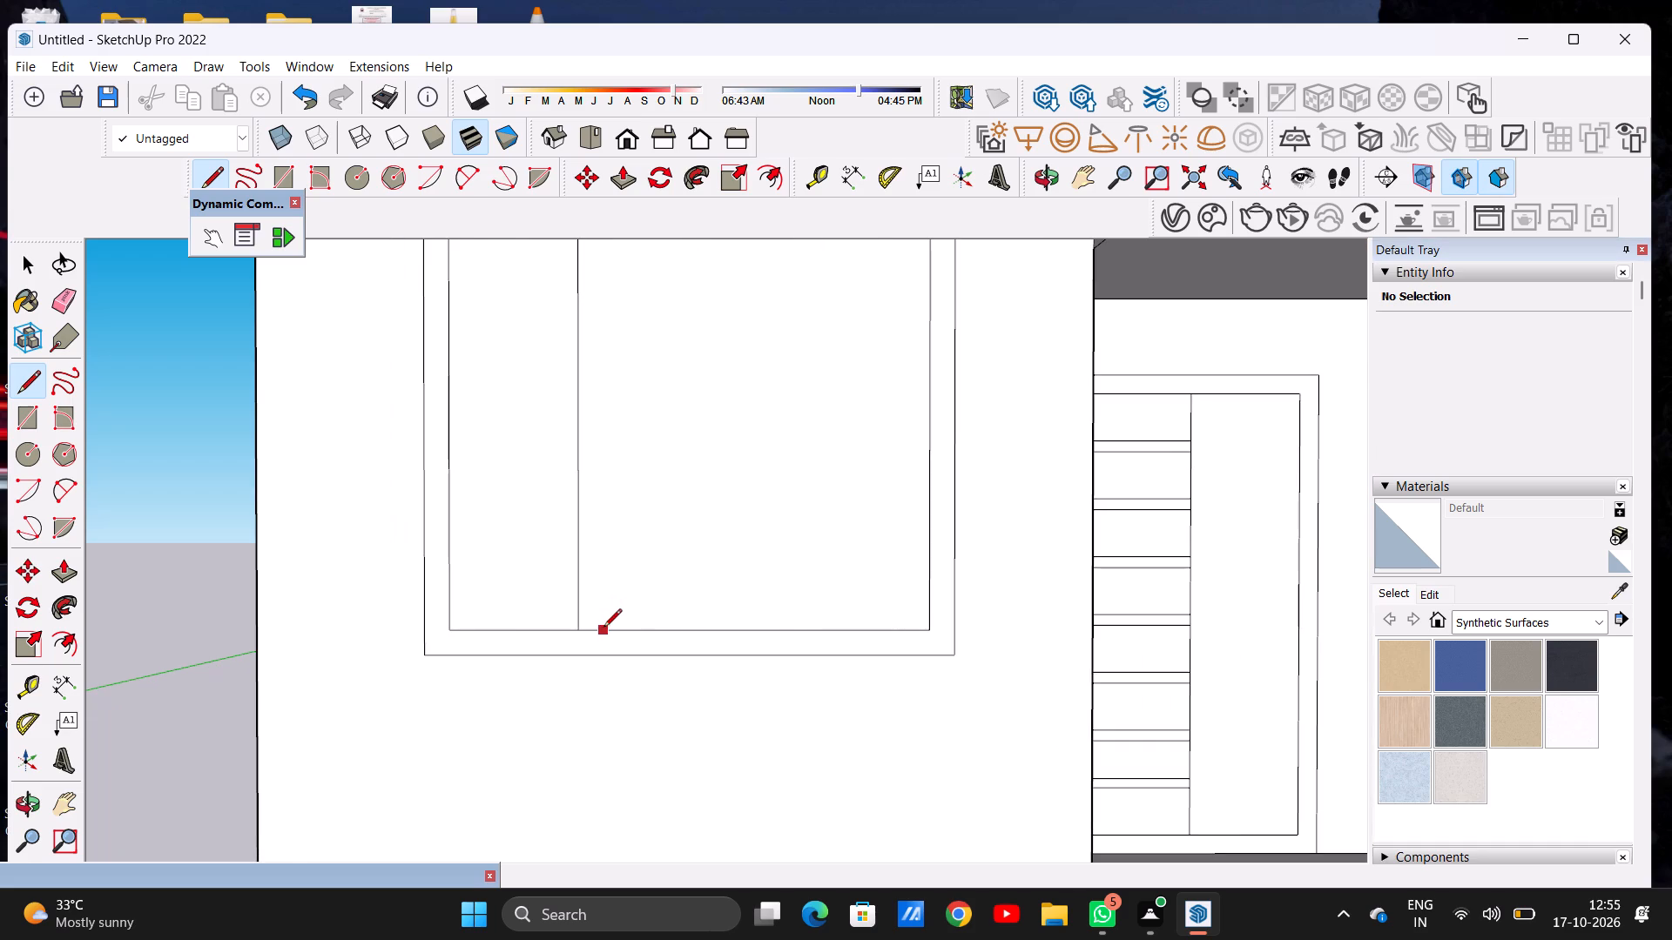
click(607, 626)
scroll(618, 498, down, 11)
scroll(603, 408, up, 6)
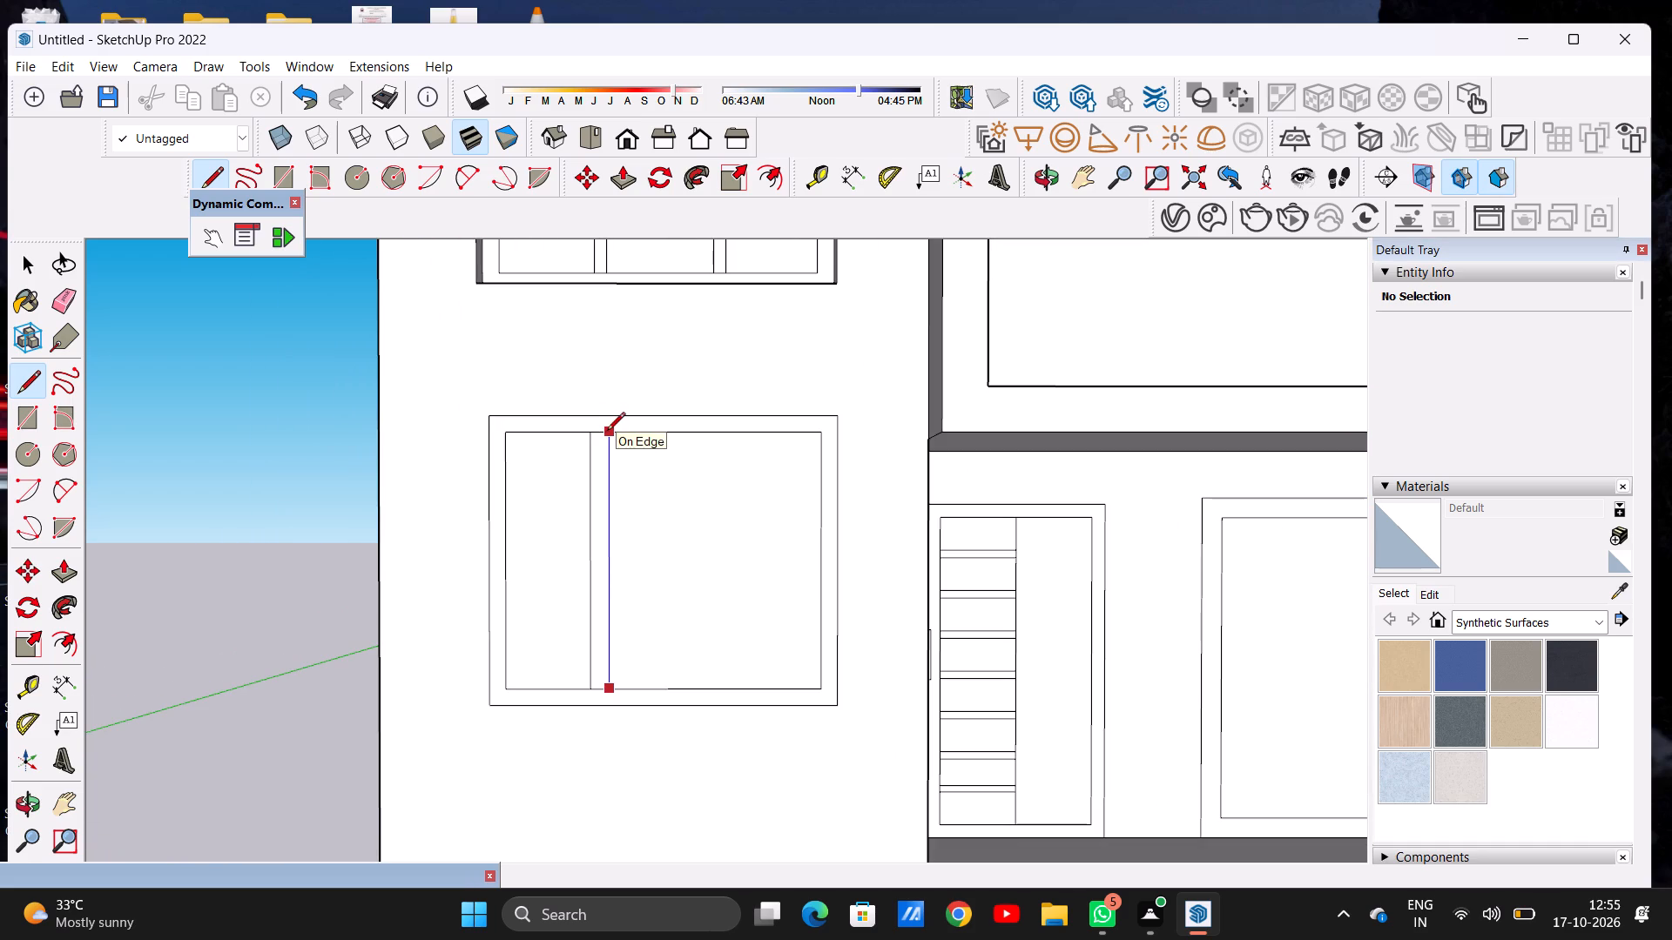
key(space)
Draw a second vertical line just beside the first inside the ground-floor window's frame to form a thin mullion strip.
key(l)
scroll(613, 448, up, 3)
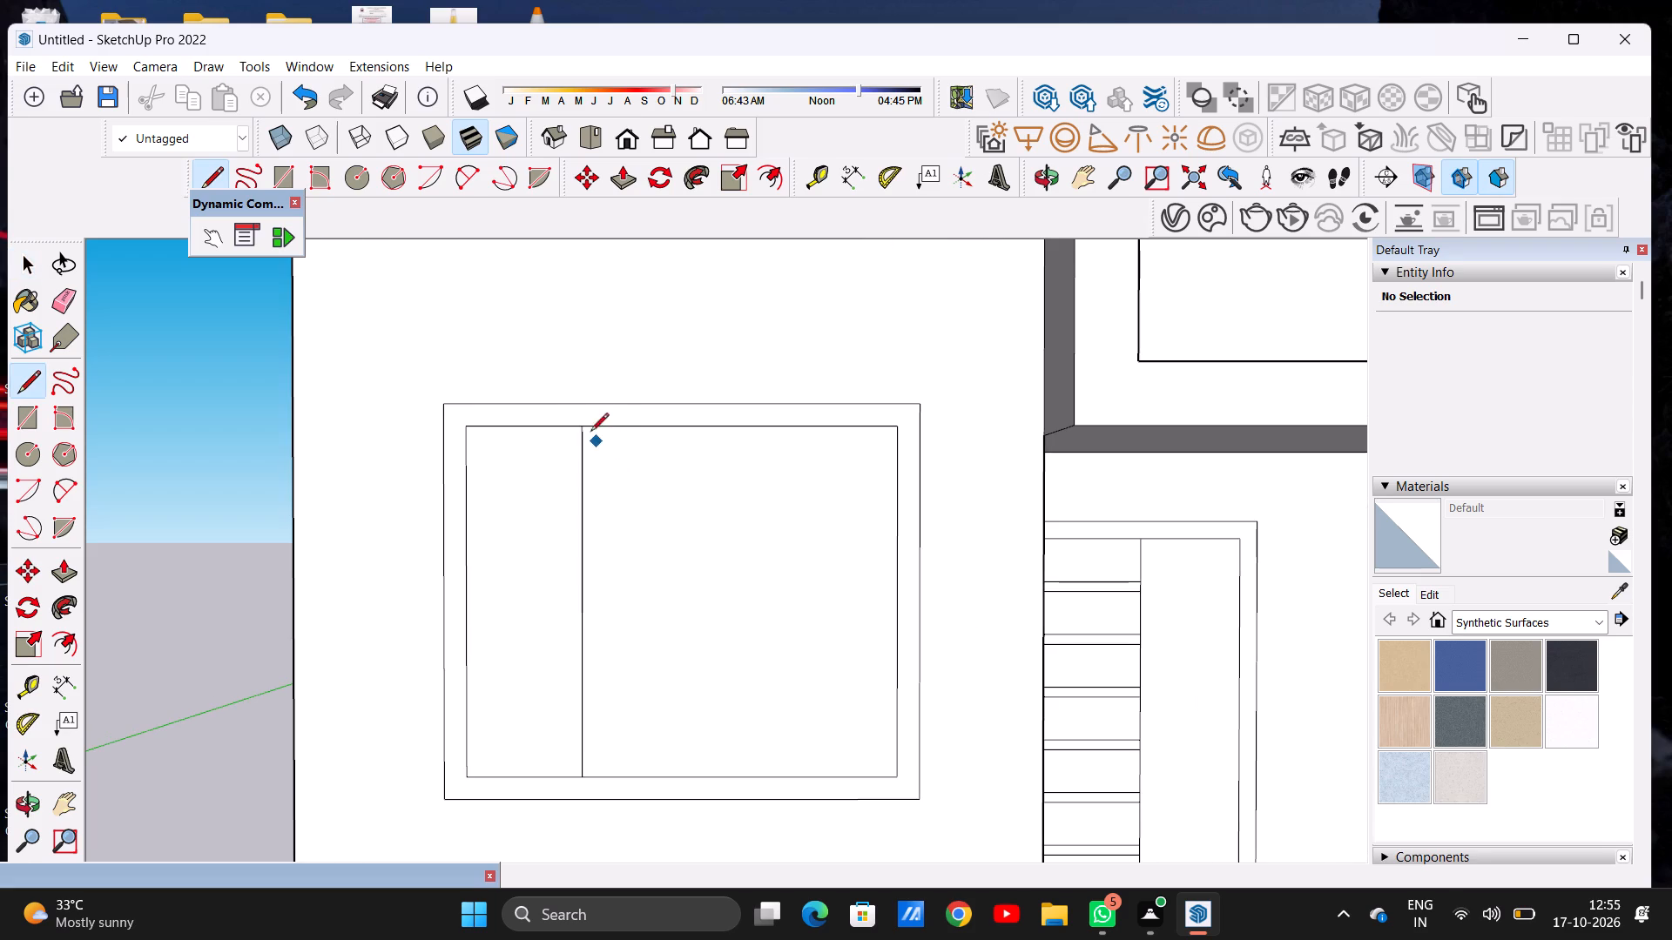
click(601, 426)
scroll(601, 491, down, 2)
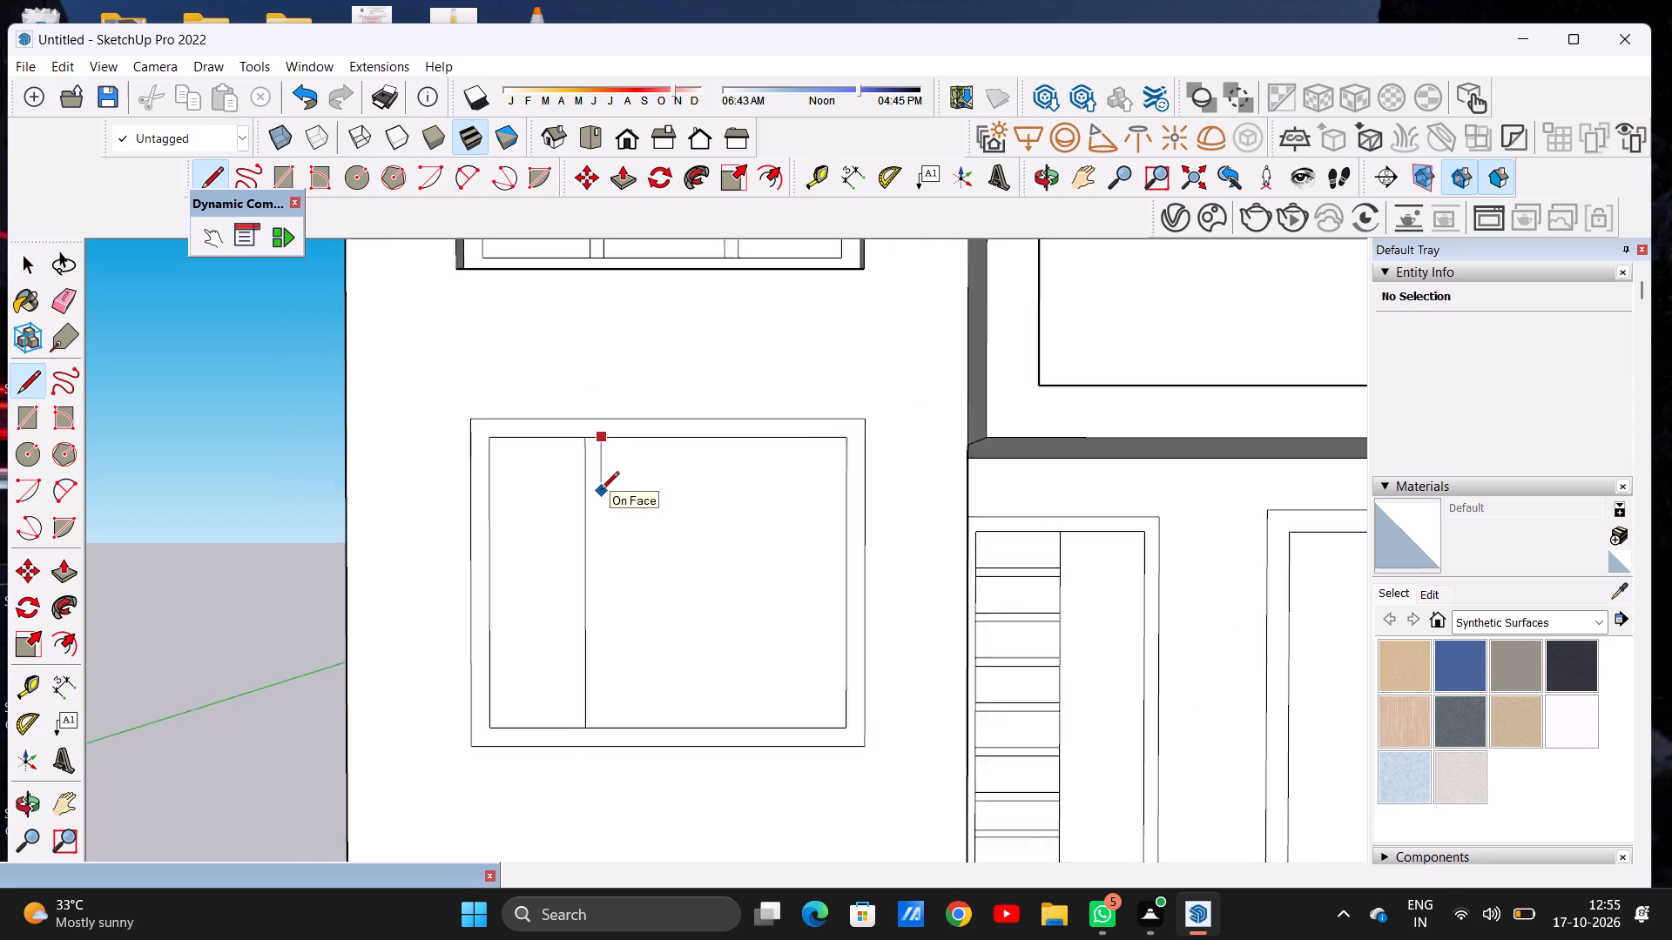
scroll(601, 491, down, 4)
scroll(611, 564, up, 5)
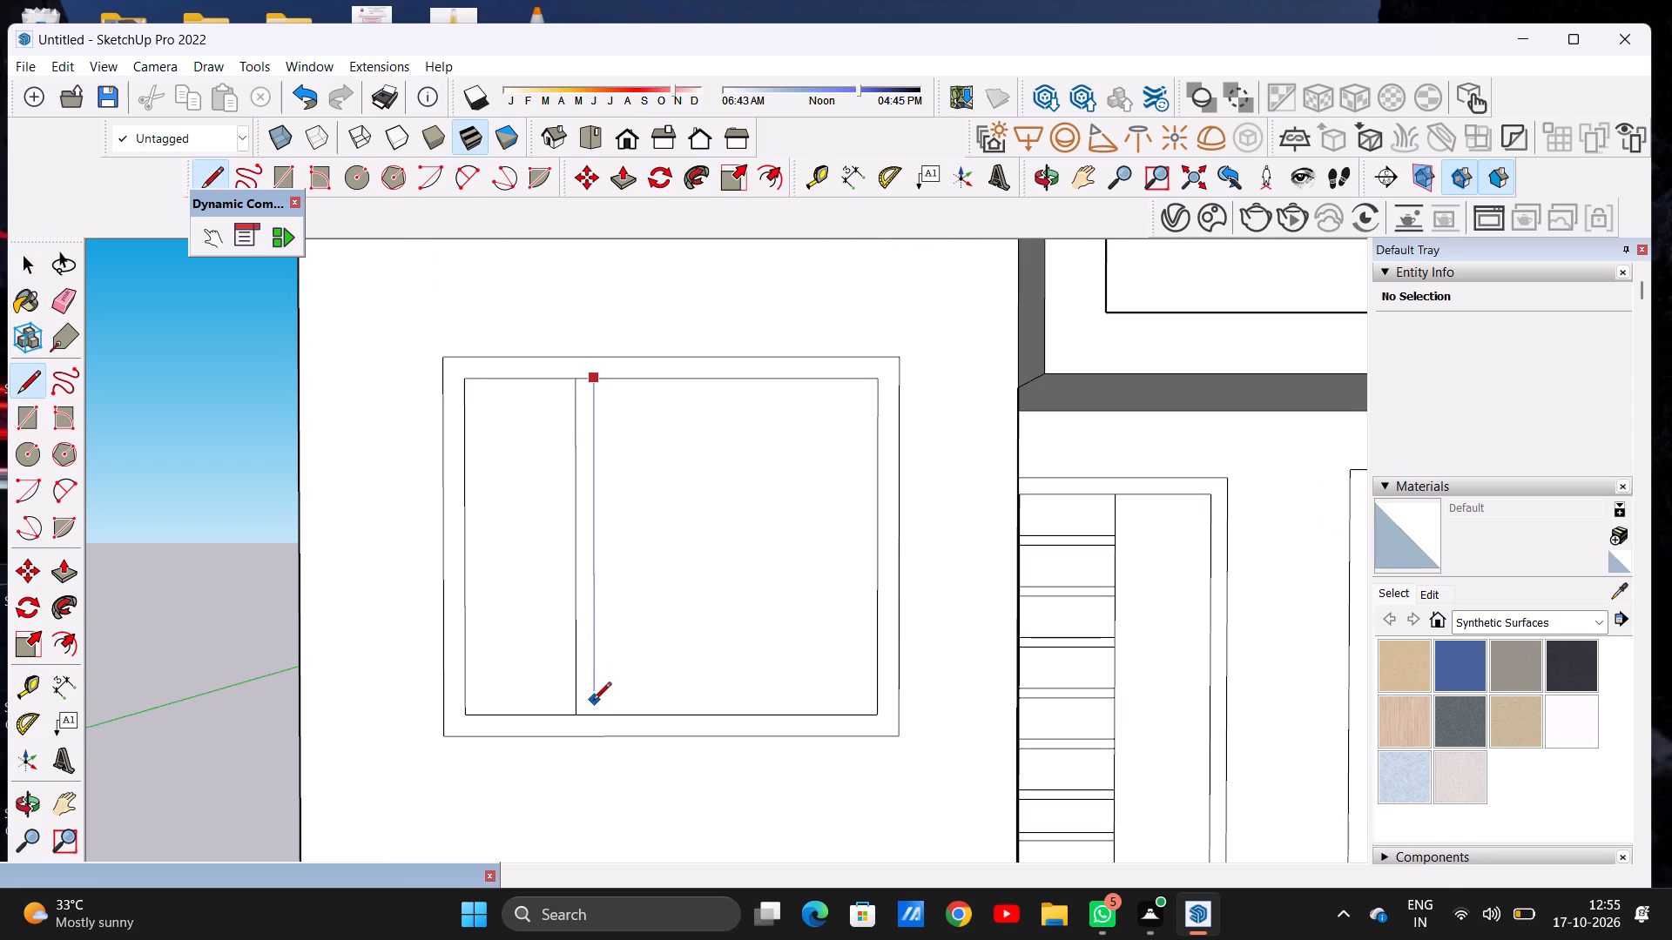
click(593, 711)
key(space)
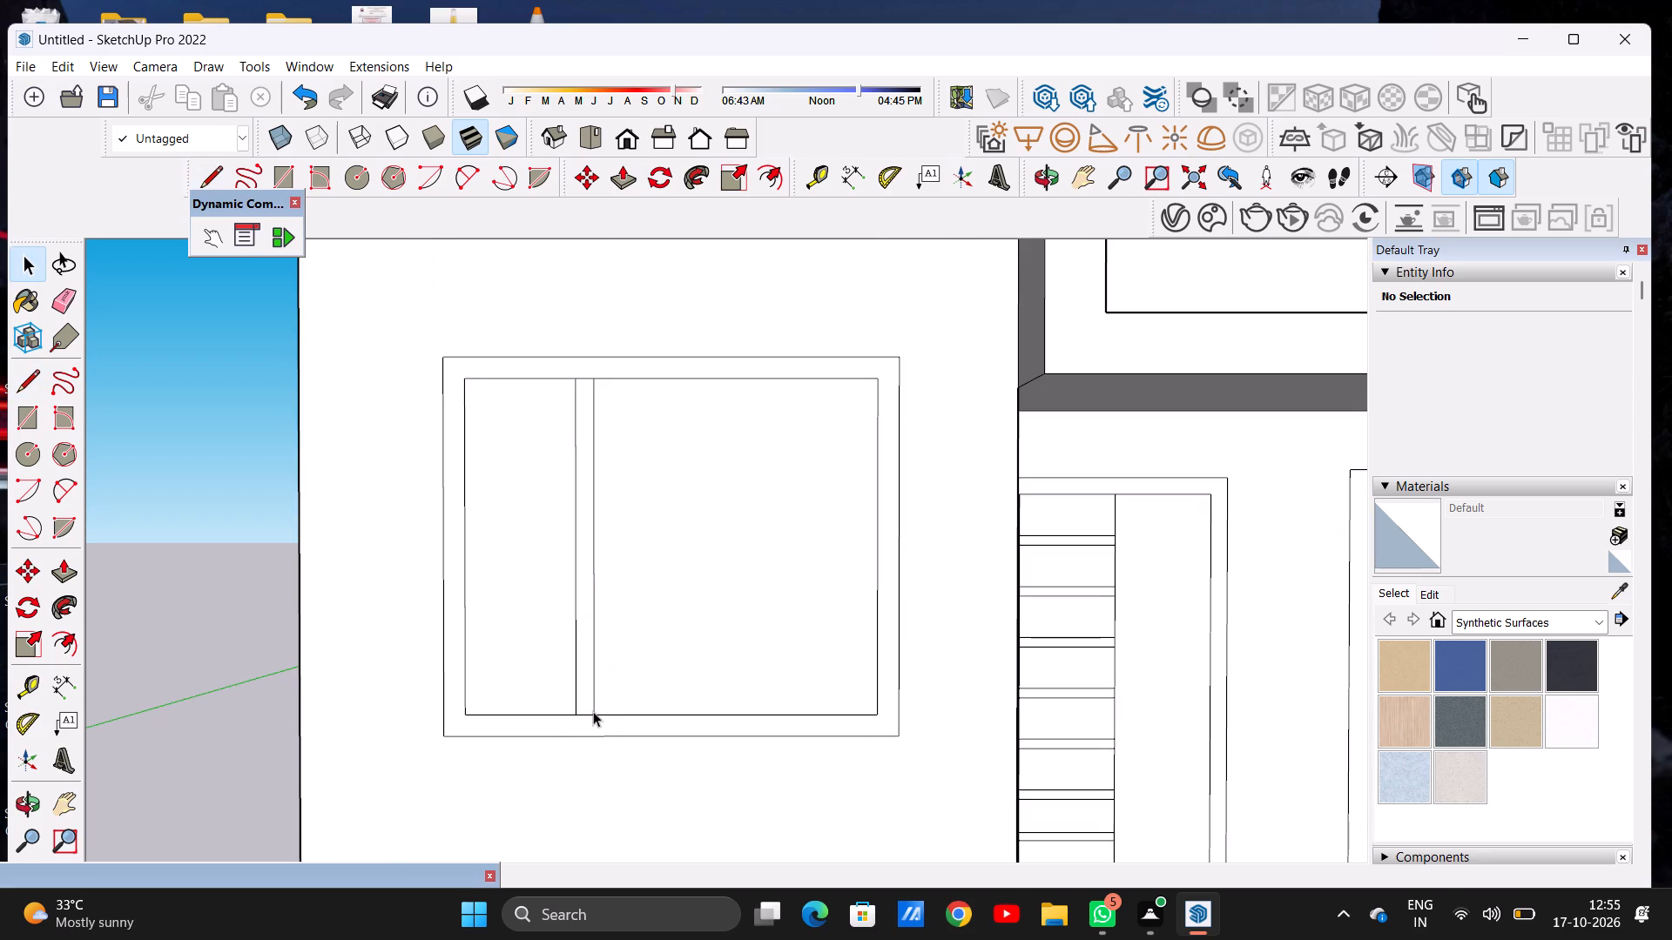
Copy the ground-floor window's mullion strip along the red axis to form a second mullion dividing the window into three panes.
scroll(556, 701, up, 3)
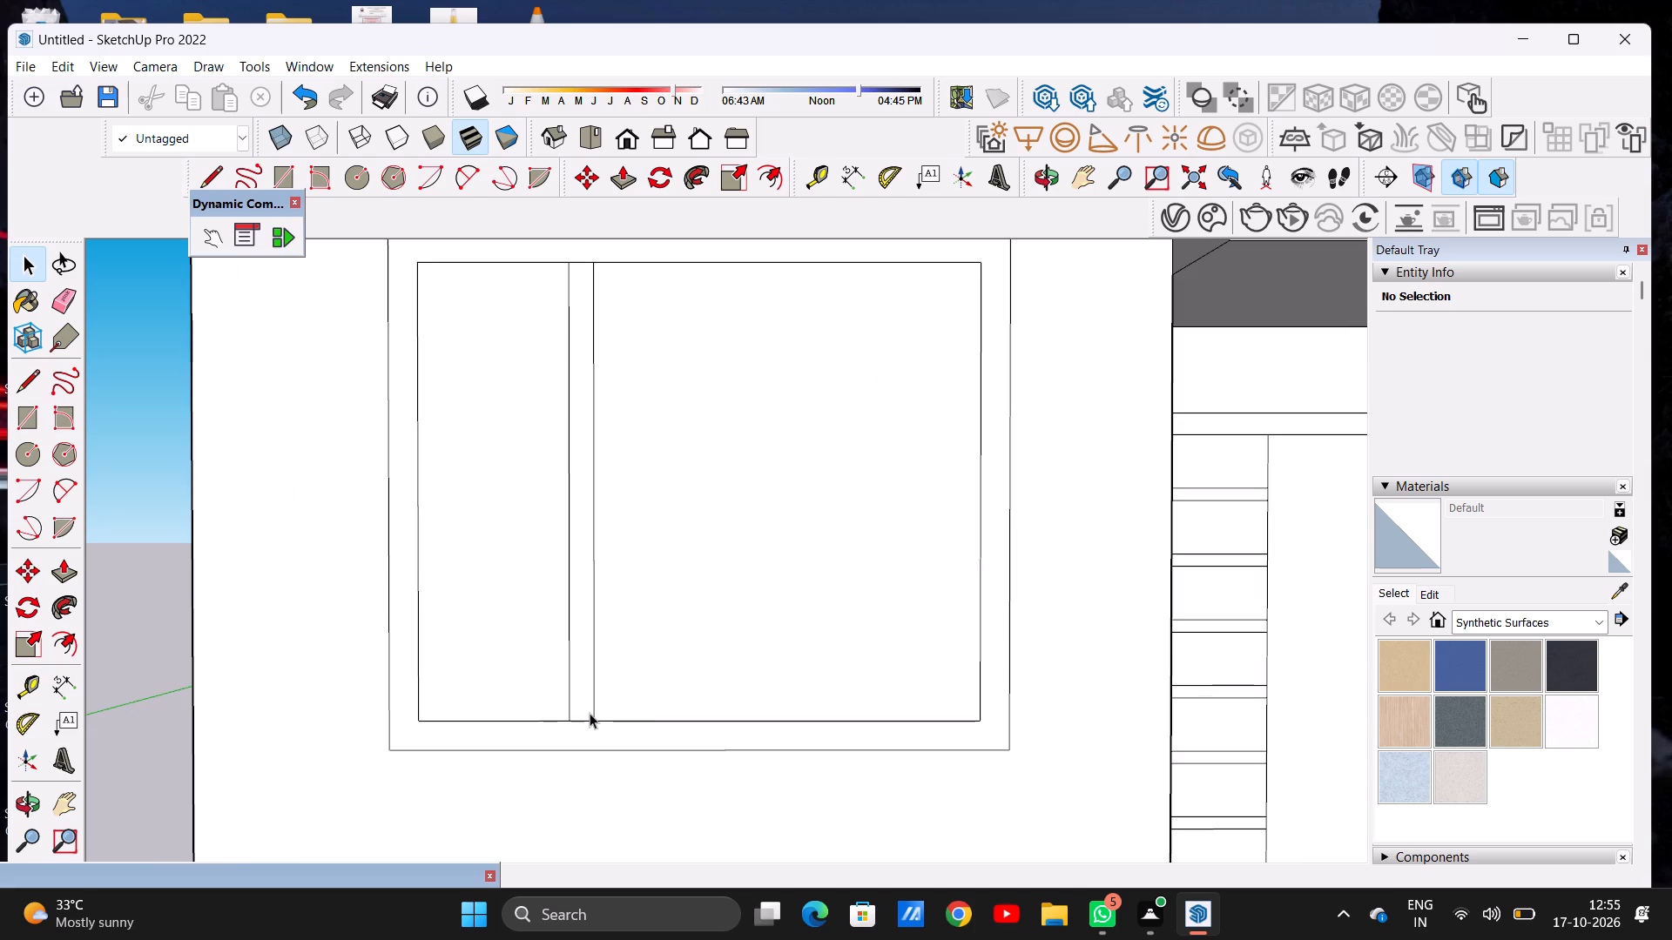
double_click(575, 690)
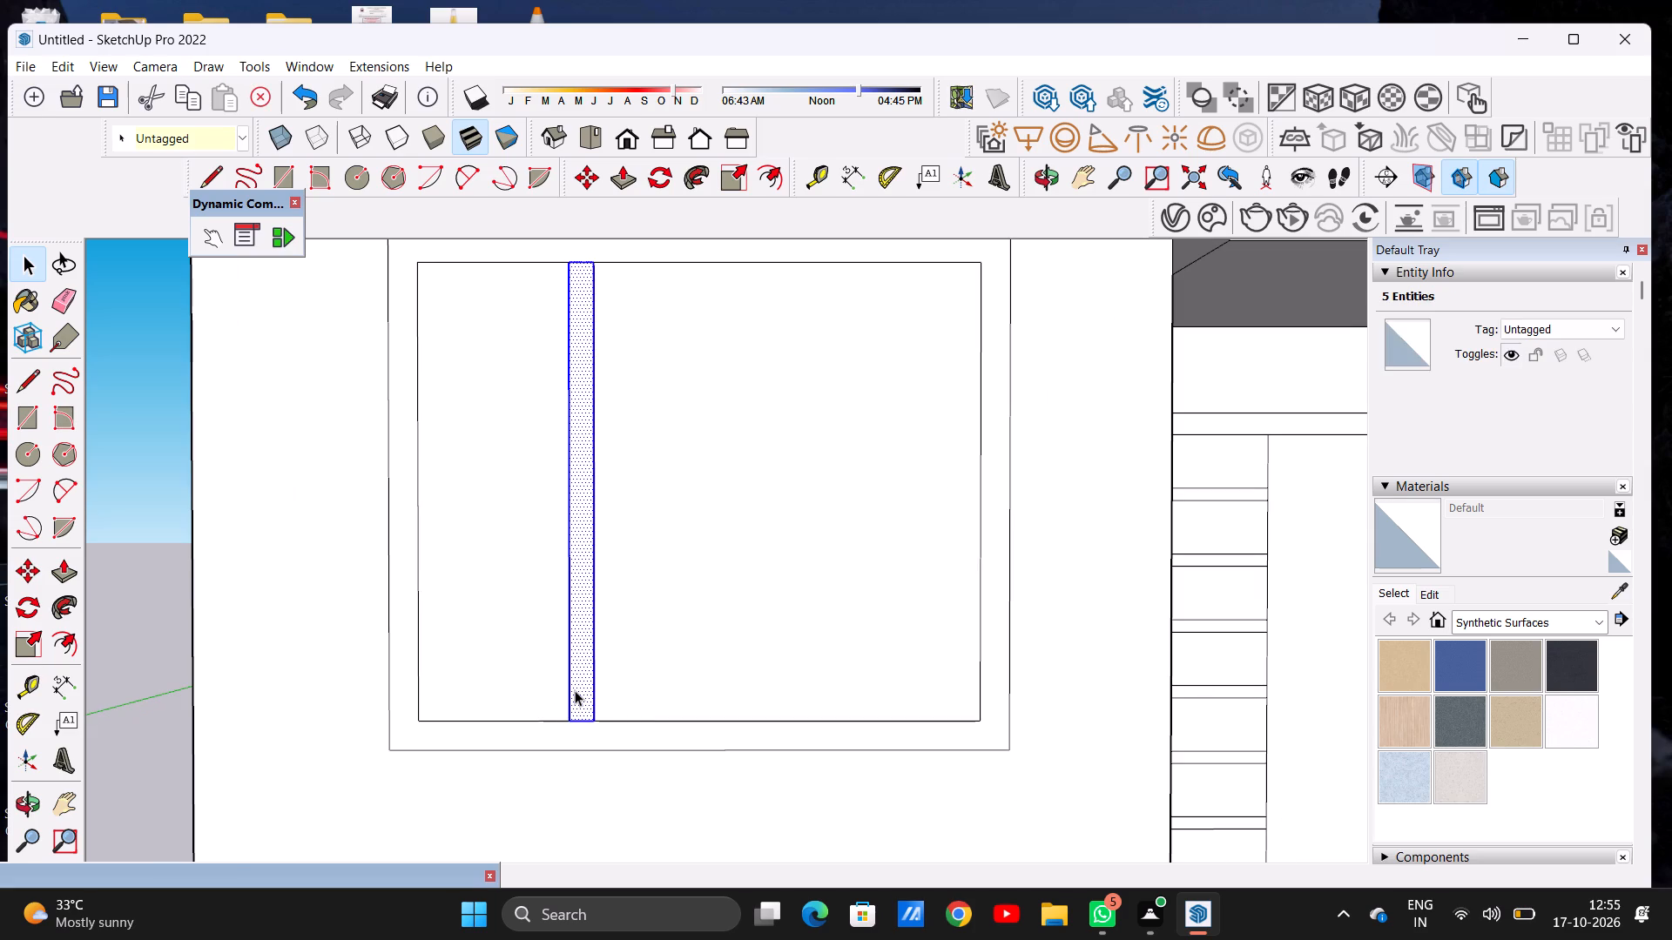
key(m)
click(593, 725)
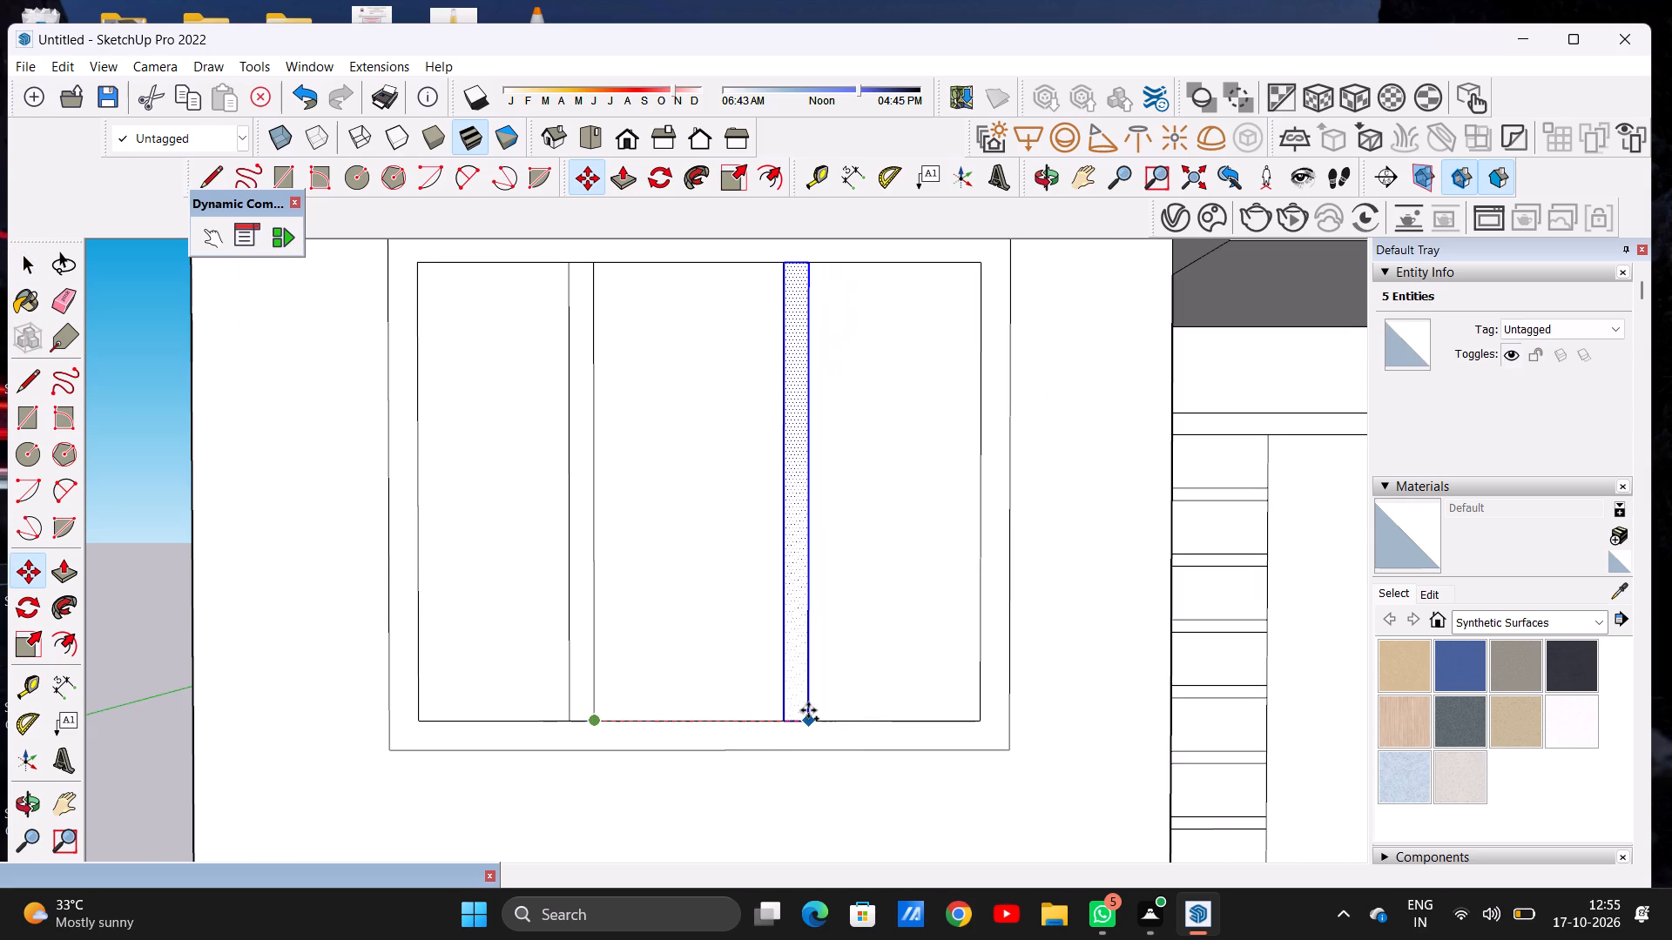
click(808, 710)
key(space)
scroll(737, 674, down, 8)
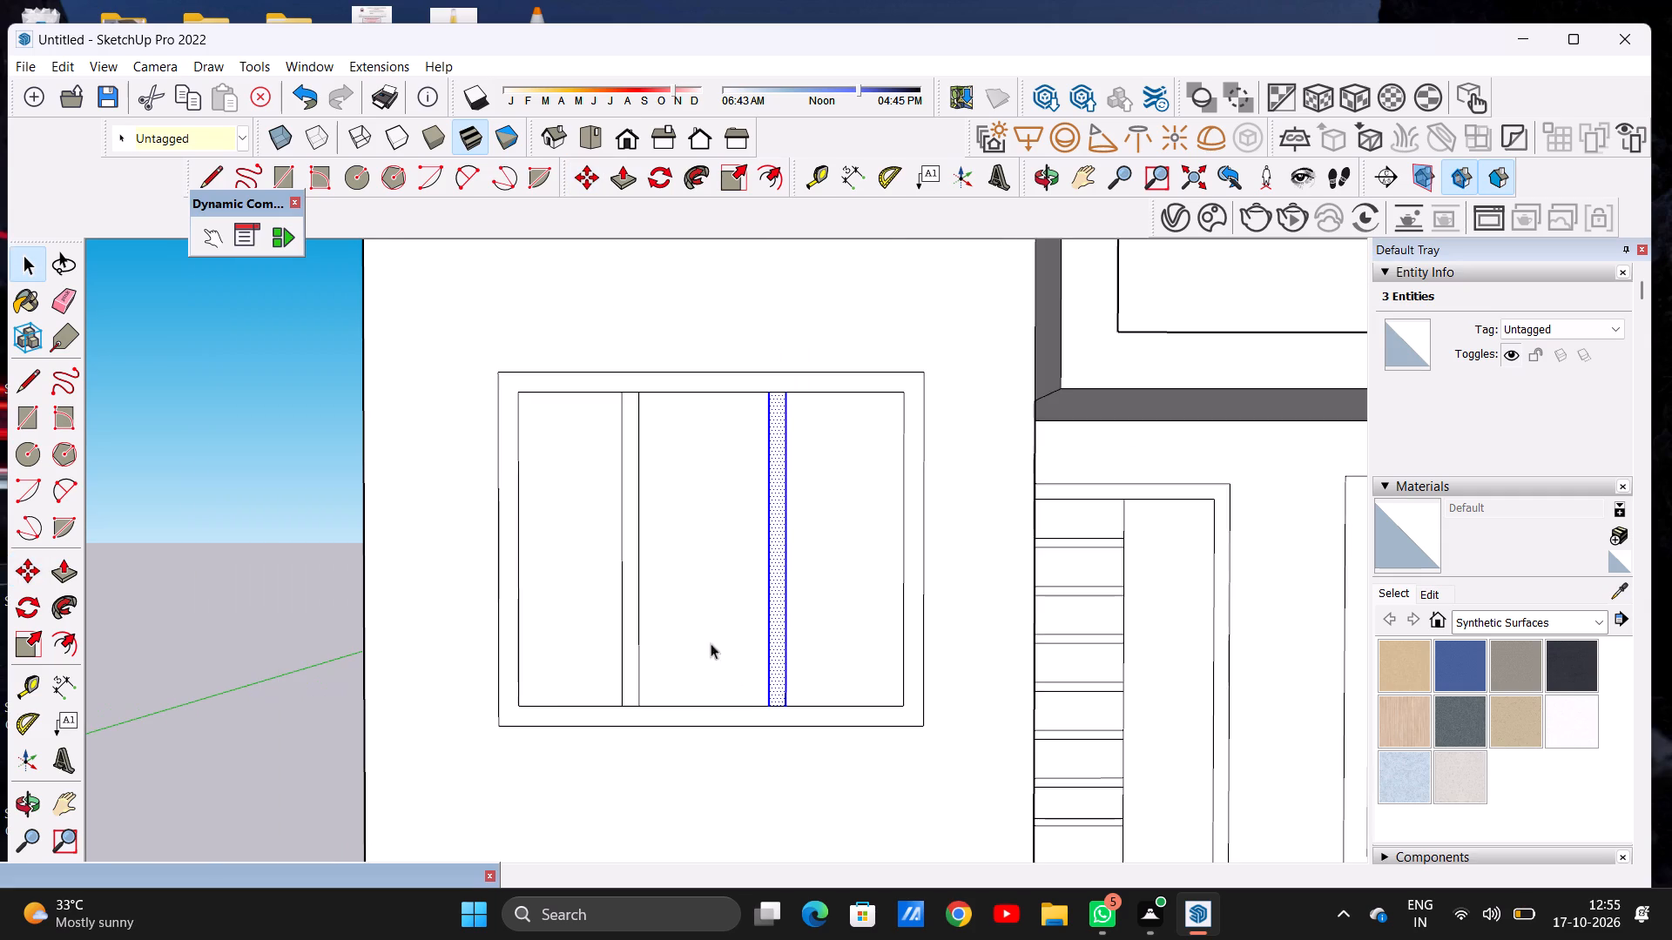
click(275, 416)
Examine the house's front, sides and roof slabs from several angles.
scroll(660, 621, down, 15)
scroll(897, 530, up, 8)
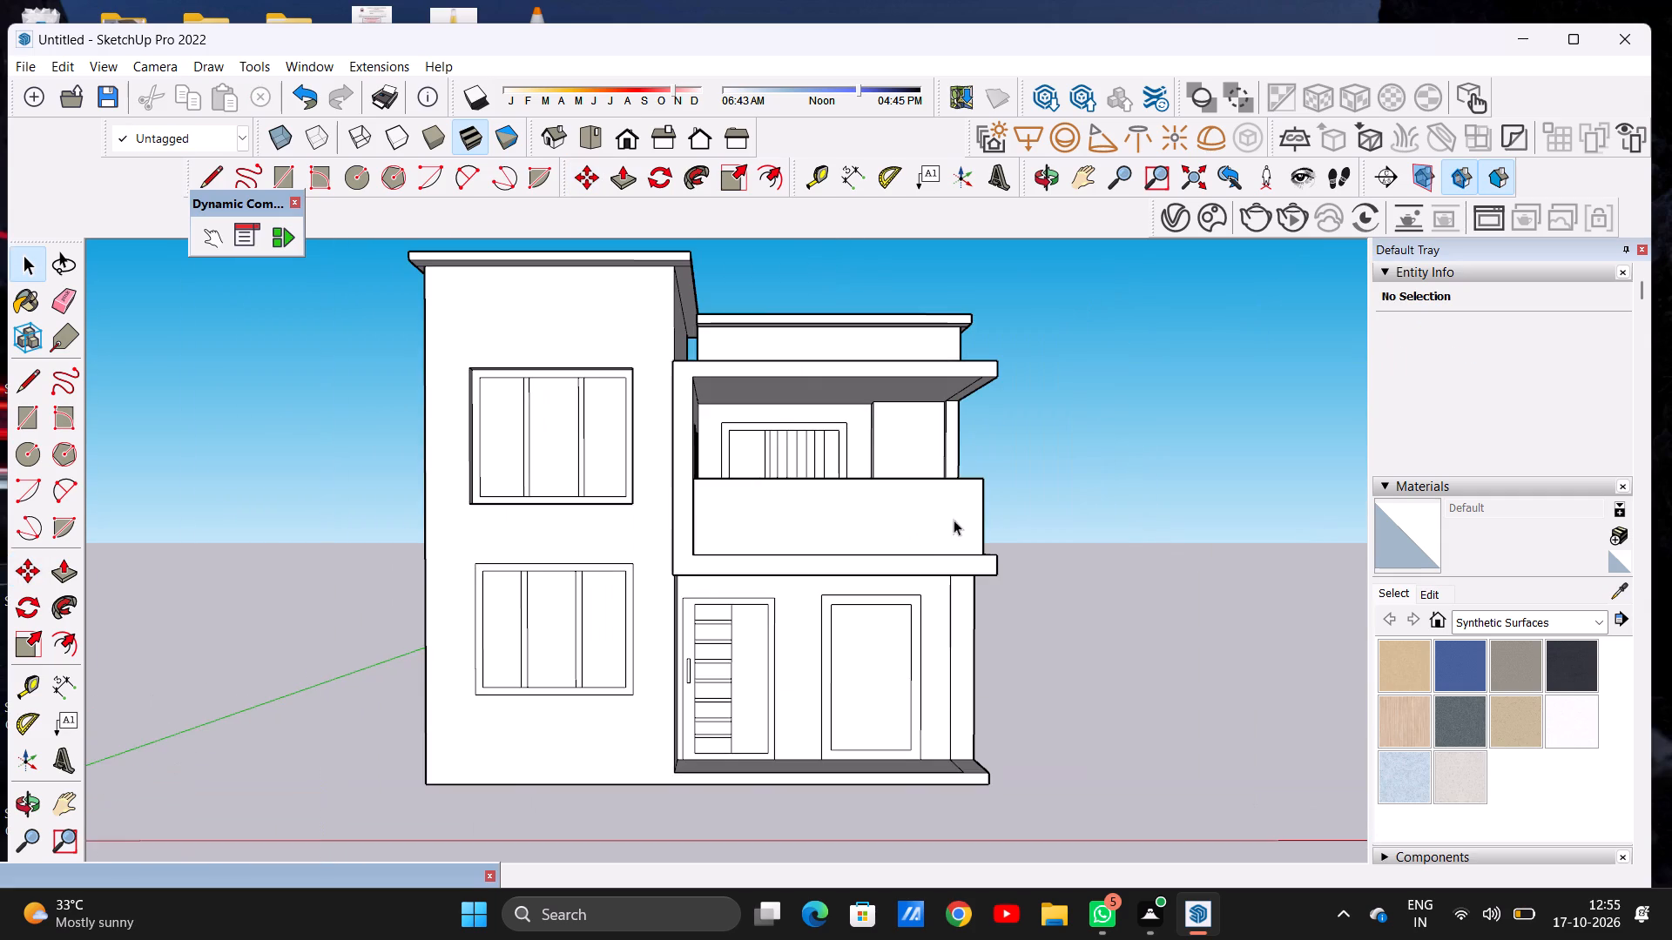
middle_drag(942, 522, 928, 539)
scroll(928, 540, up, 1)
scroll(583, 573, down, 4)
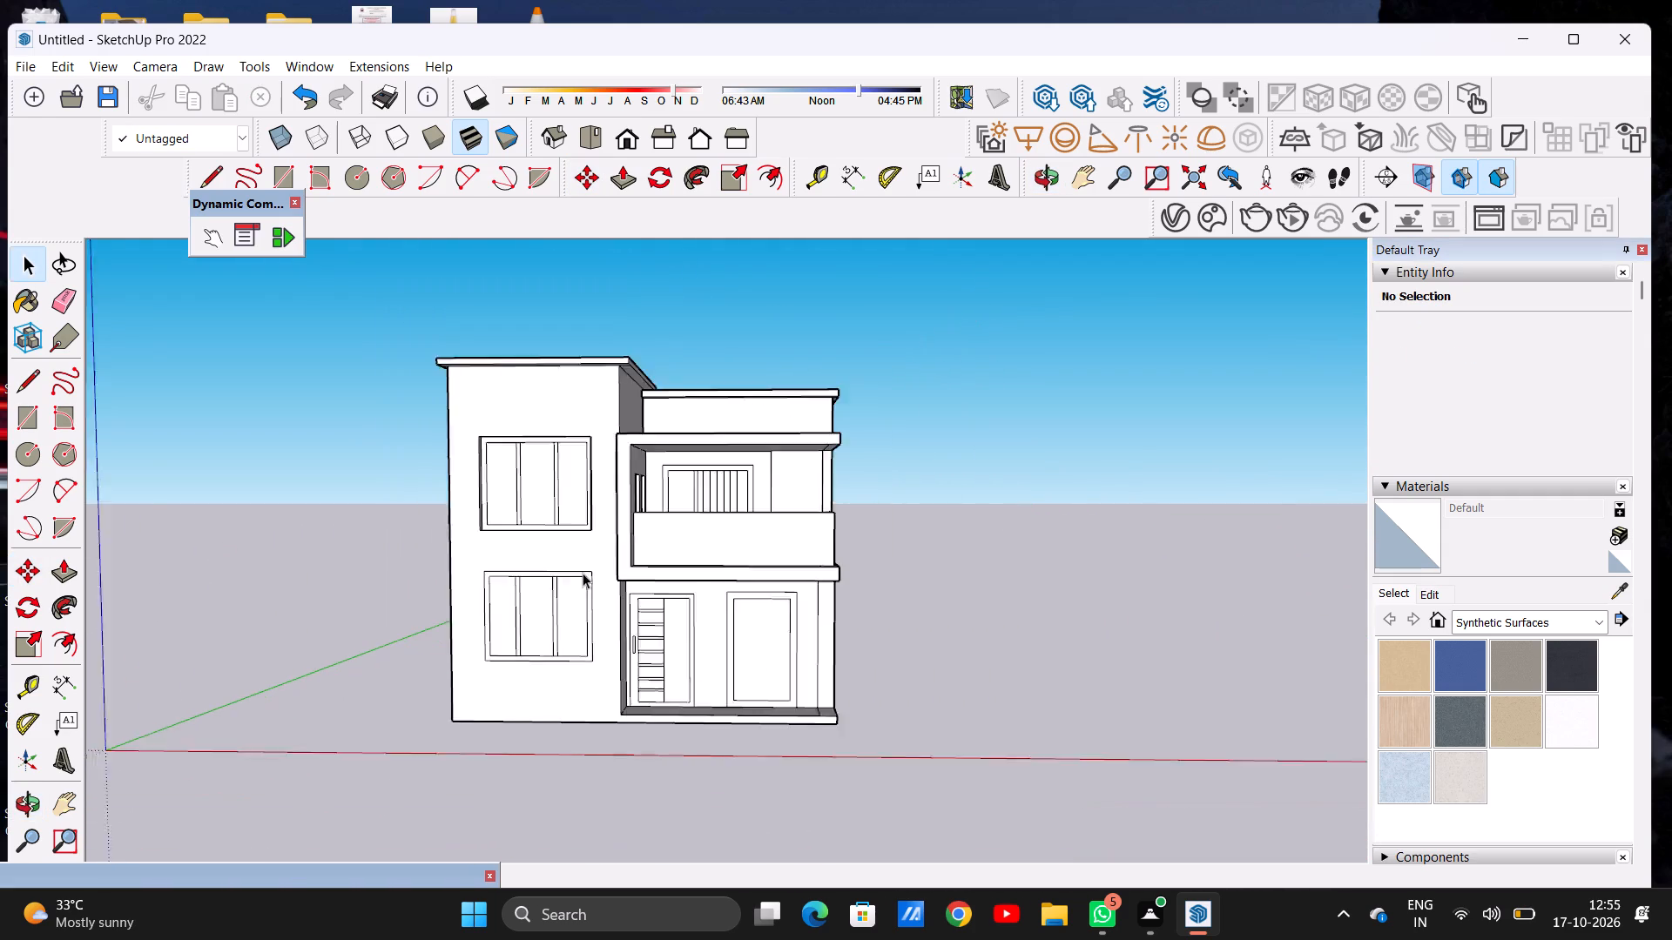
scroll(583, 573, down, 2)
middle_drag(549, 500, 871, 538)
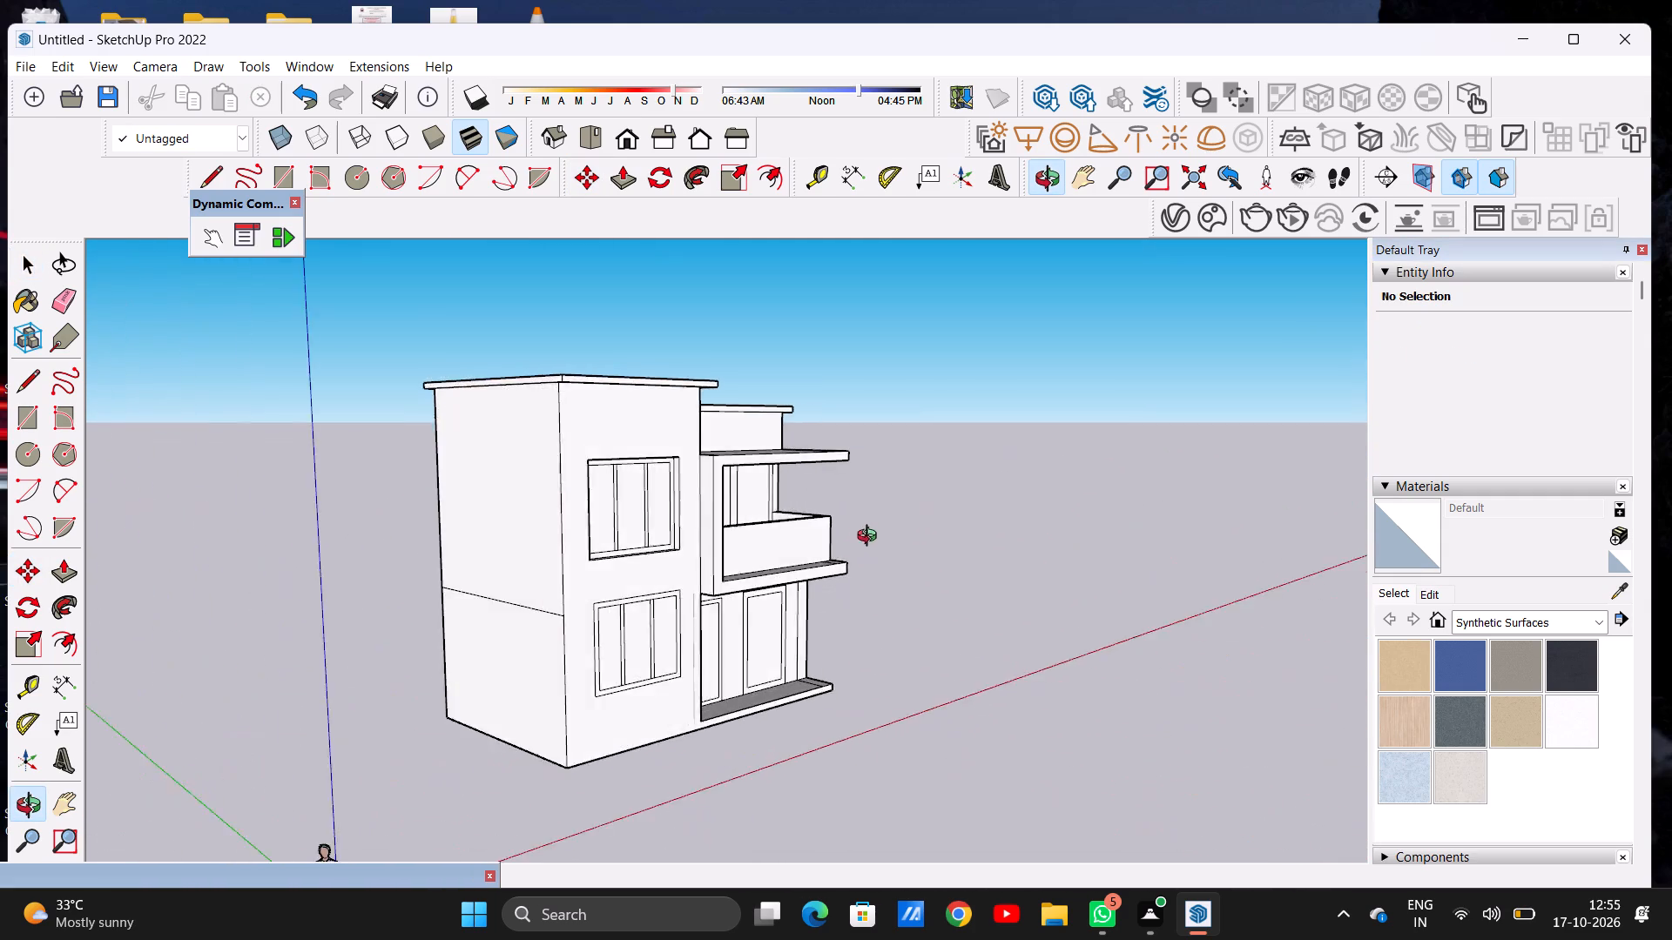
middle_drag(871, 538, 555, 480)
scroll(603, 469, up, 4)
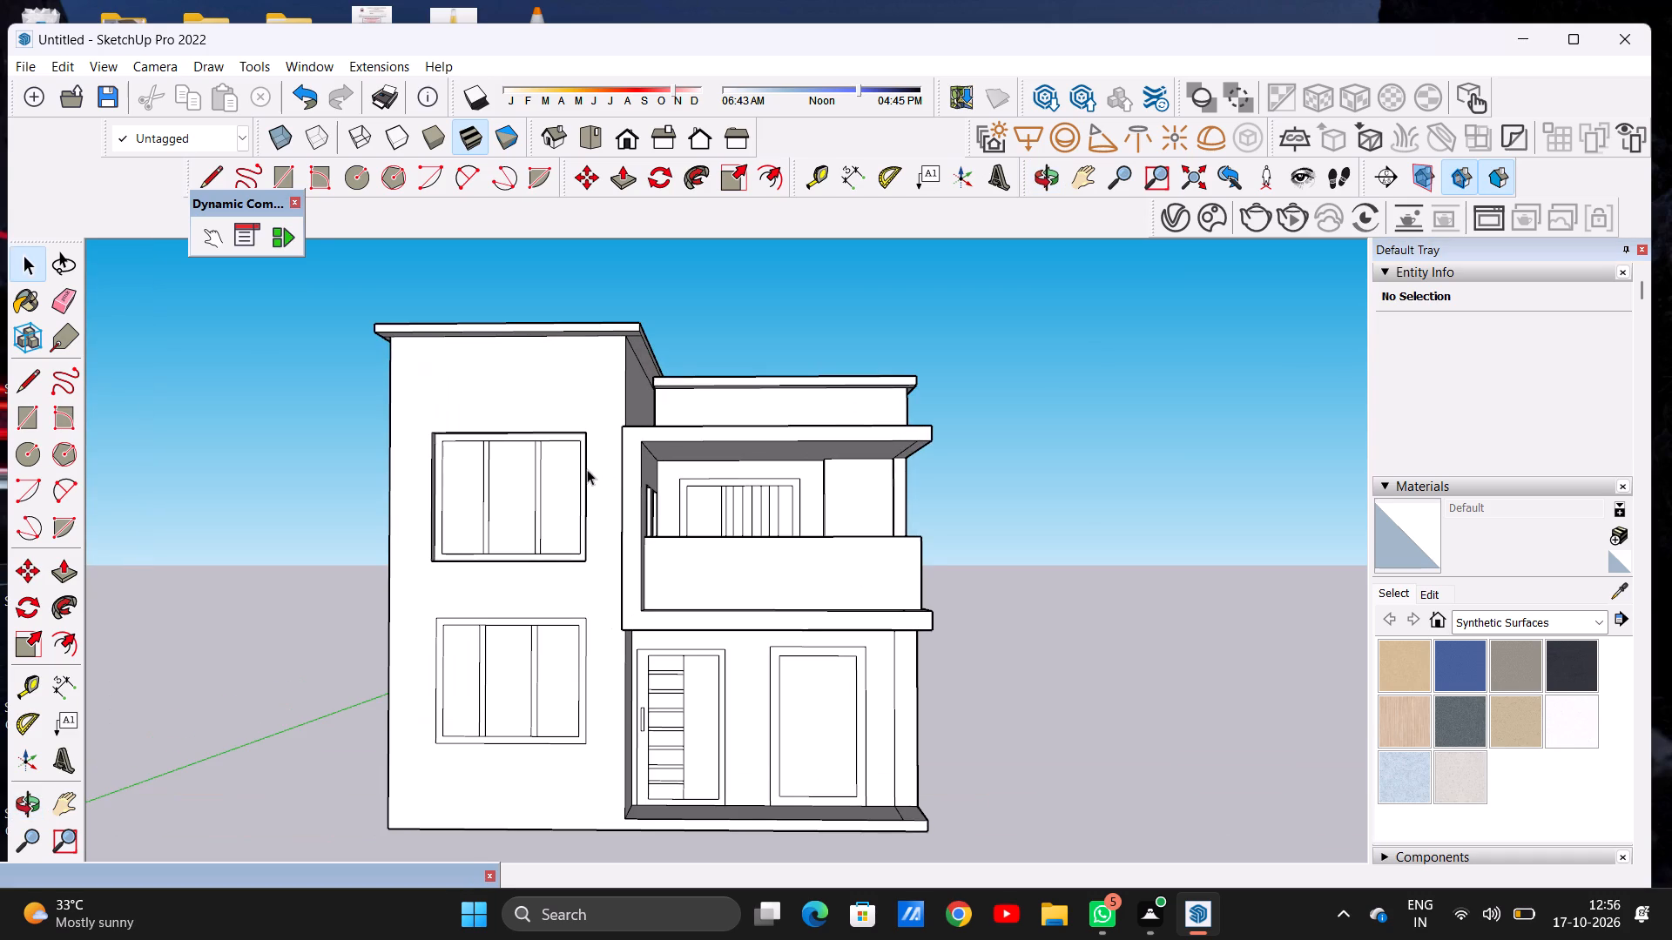
scroll(576, 519, down, 5)
middle_drag(930, 521, 785, 715)
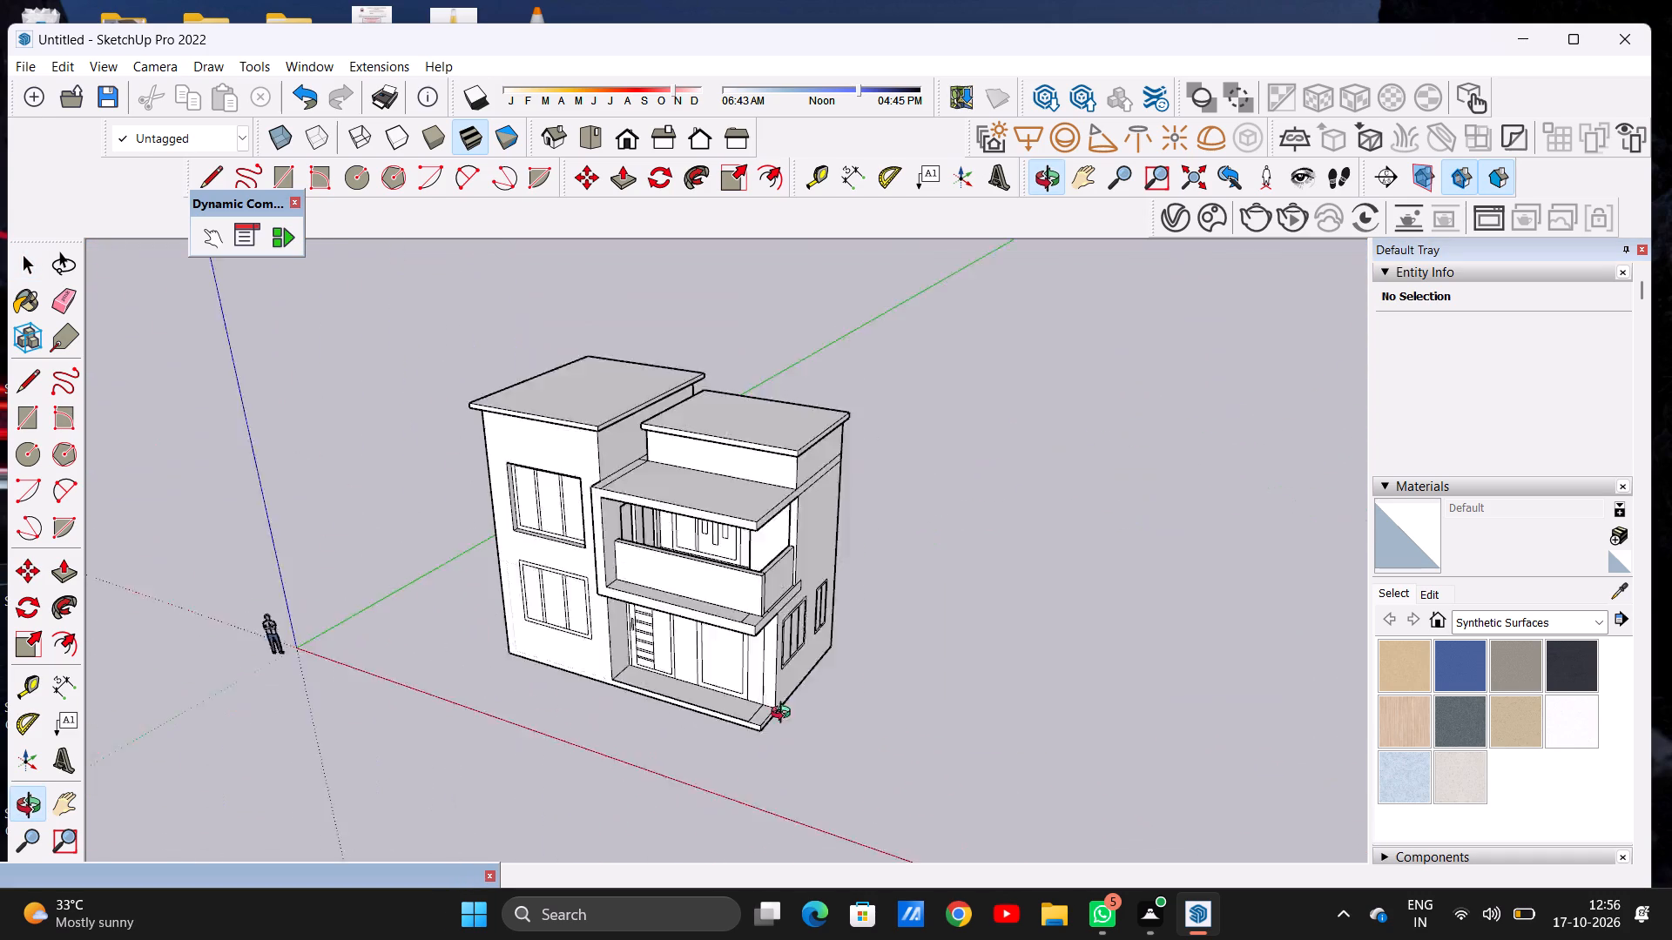
middle_drag(785, 715, 1024, 724)
scroll(682, 341, up, 6)
scroll(668, 371, down, 14)
scroll(690, 548, up, 6)
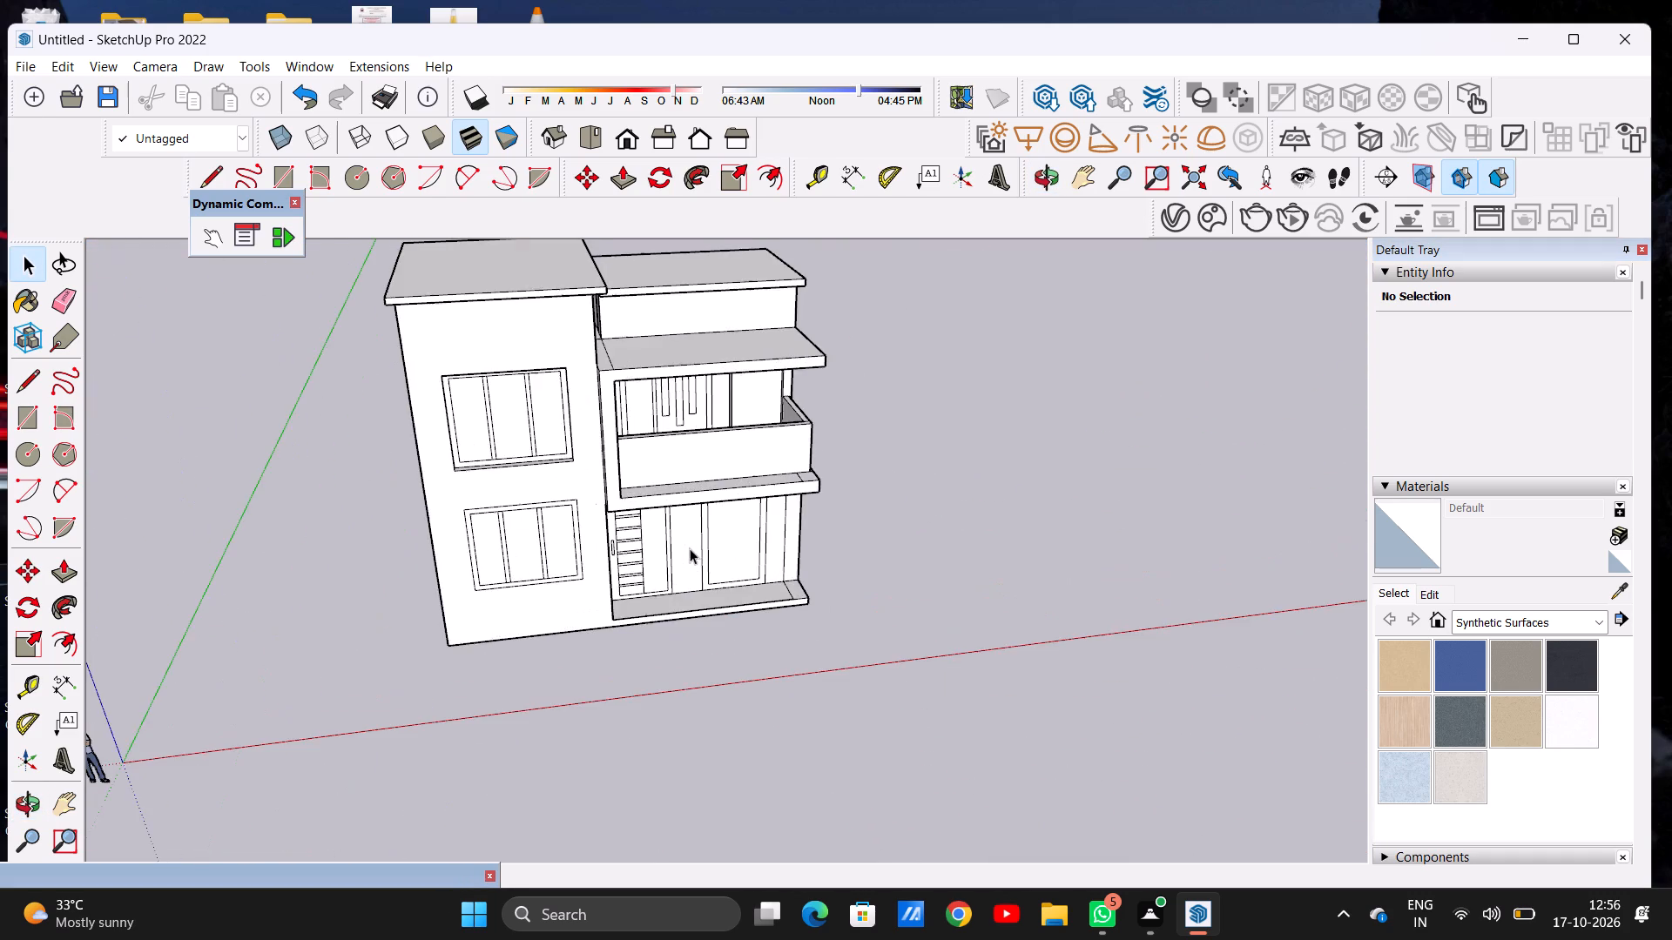
Erase the stray seam edges on top of the balcony's roof slab beside the main block.
middle_drag(706, 574, 623, 730)
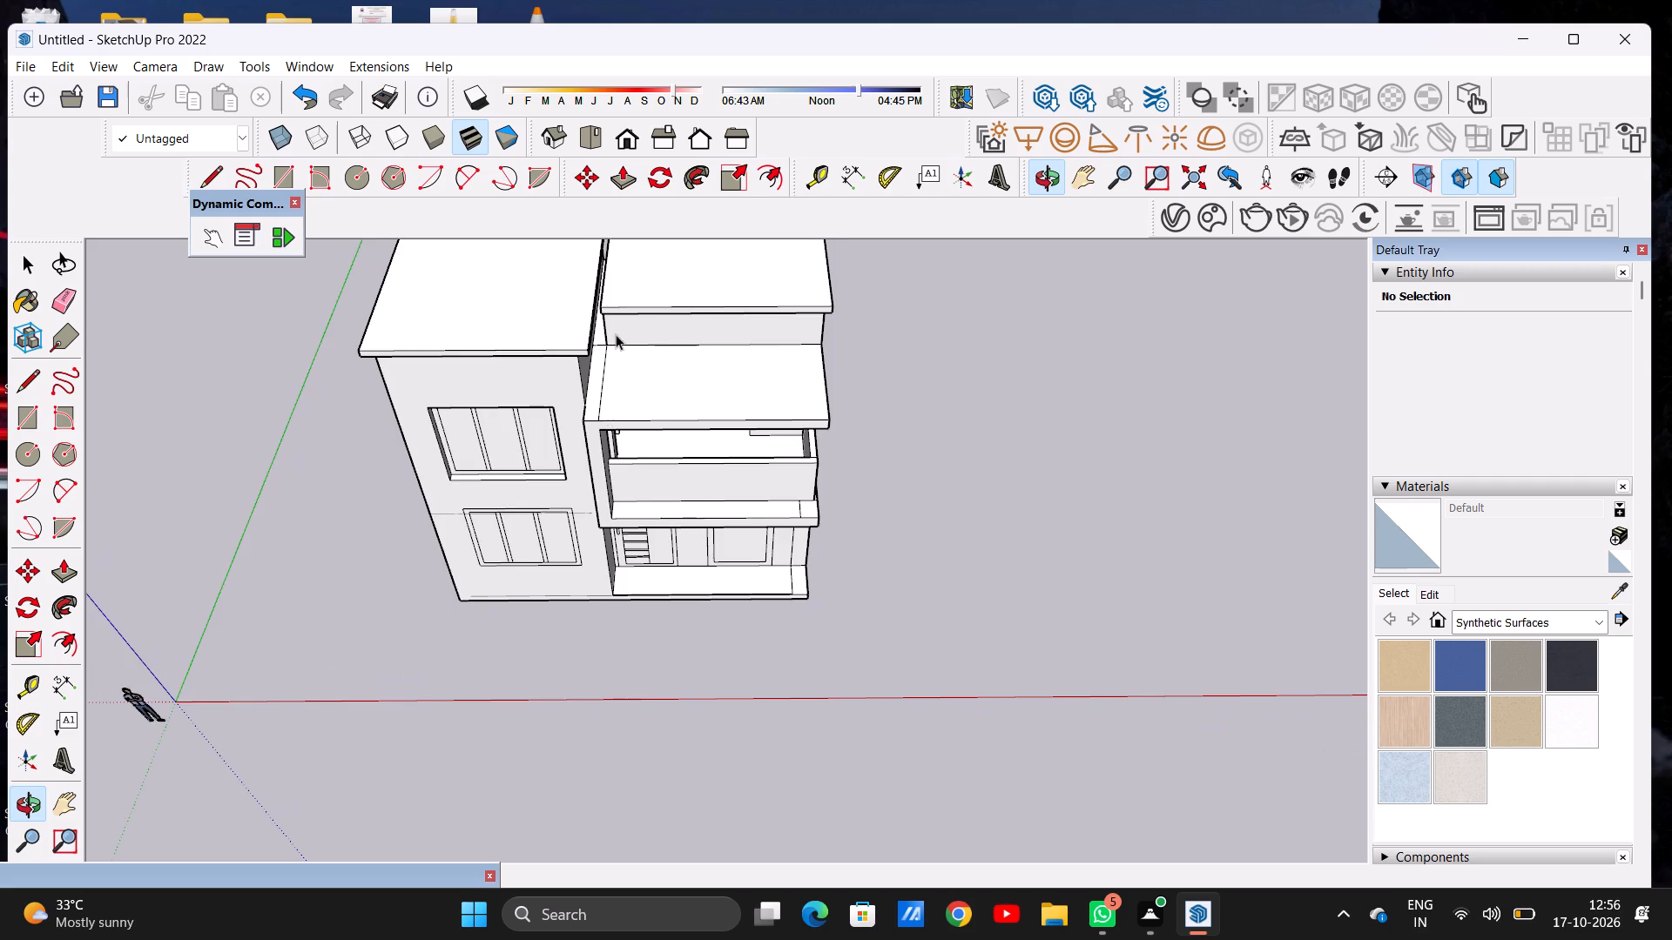
scroll(616, 328, up, 13)
key(e)
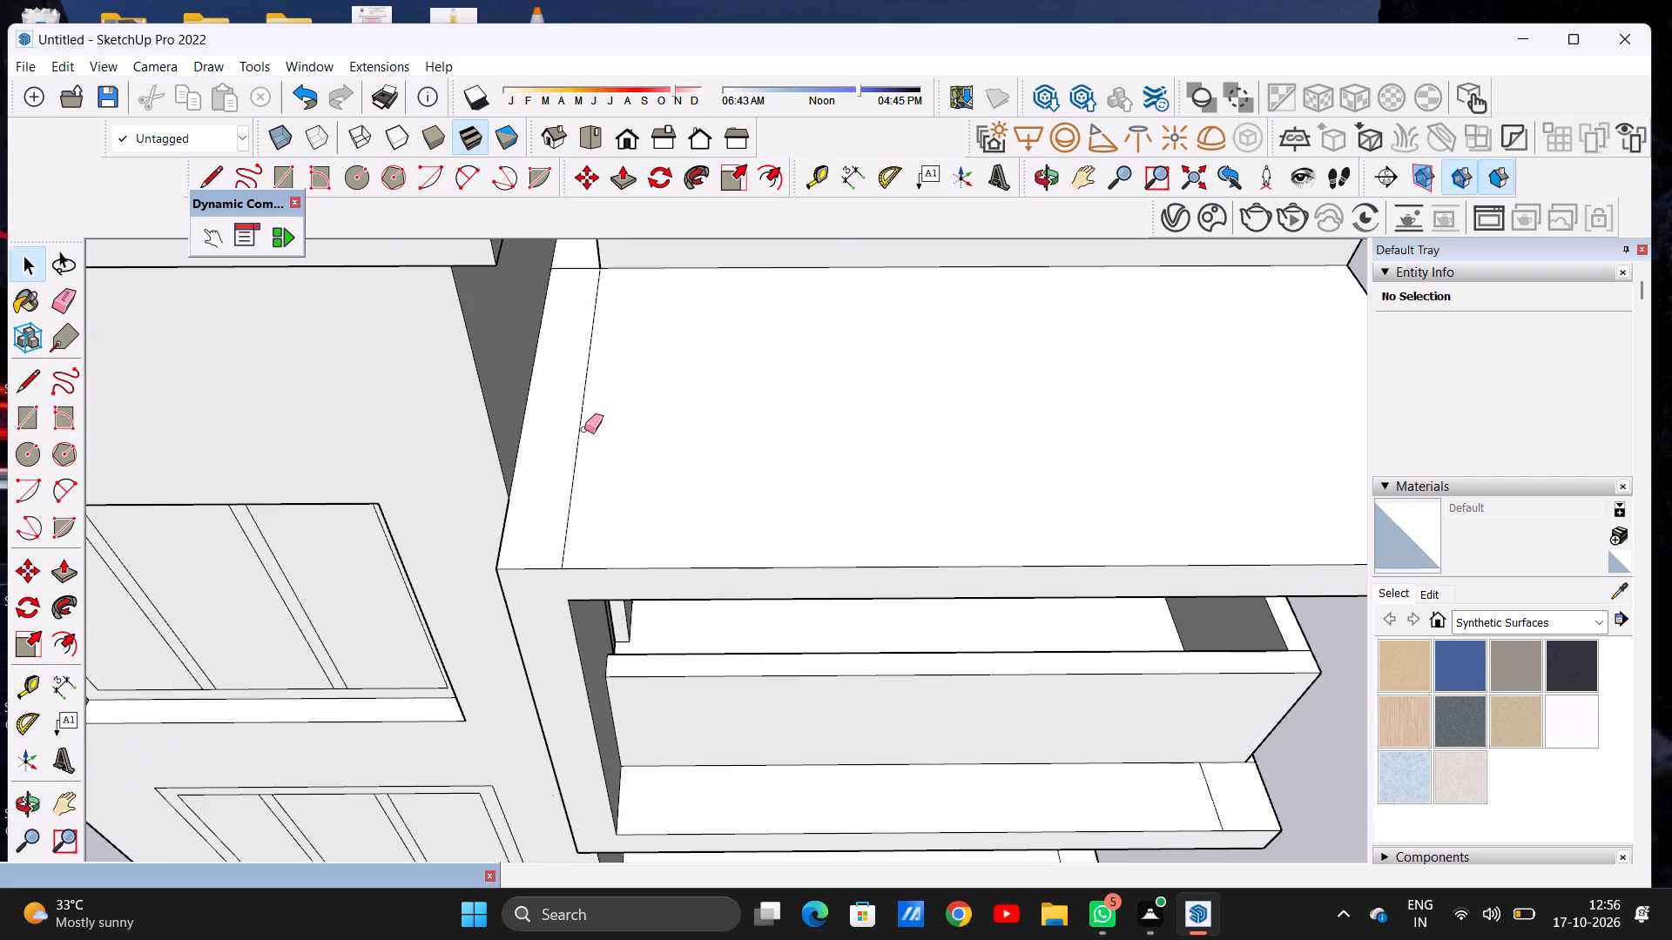
click(576, 427)
click(578, 427)
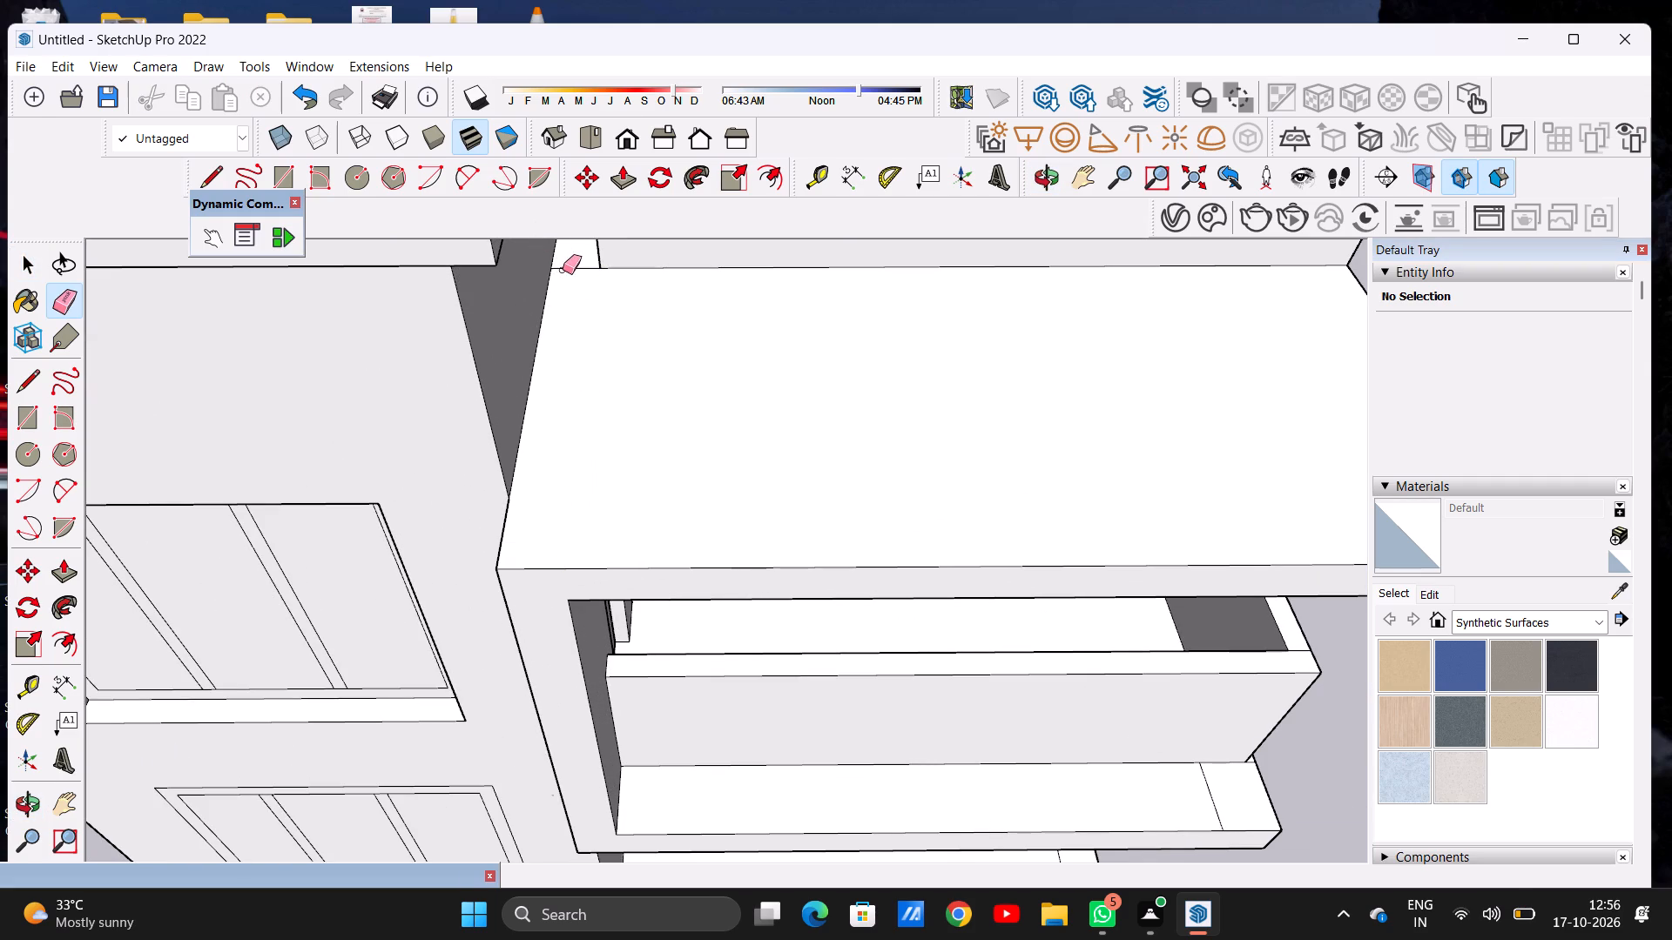
drag(565, 270, 565, 294)
key(space)
Erase the horizontal edges that continue from the balcony's roof slab across the side wall, including their leftover segments.
scroll(707, 497, down, 20)
scroll(707, 497, down, 4)
middle_drag(643, 493, 654, 289)
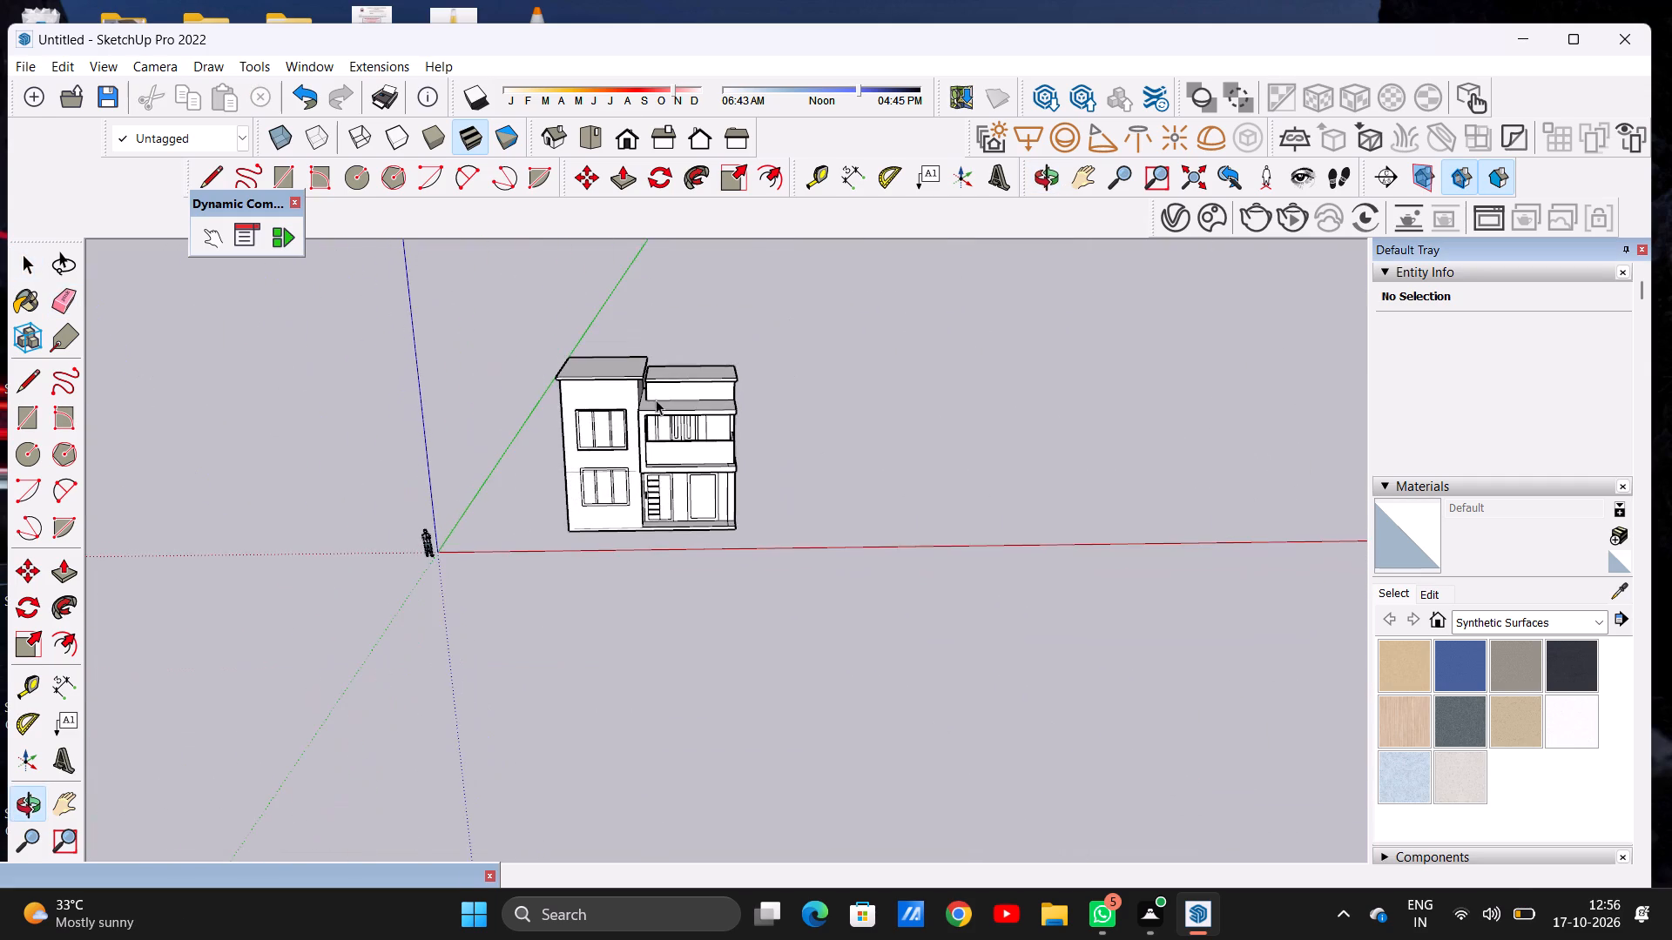
scroll(657, 401, up, 16)
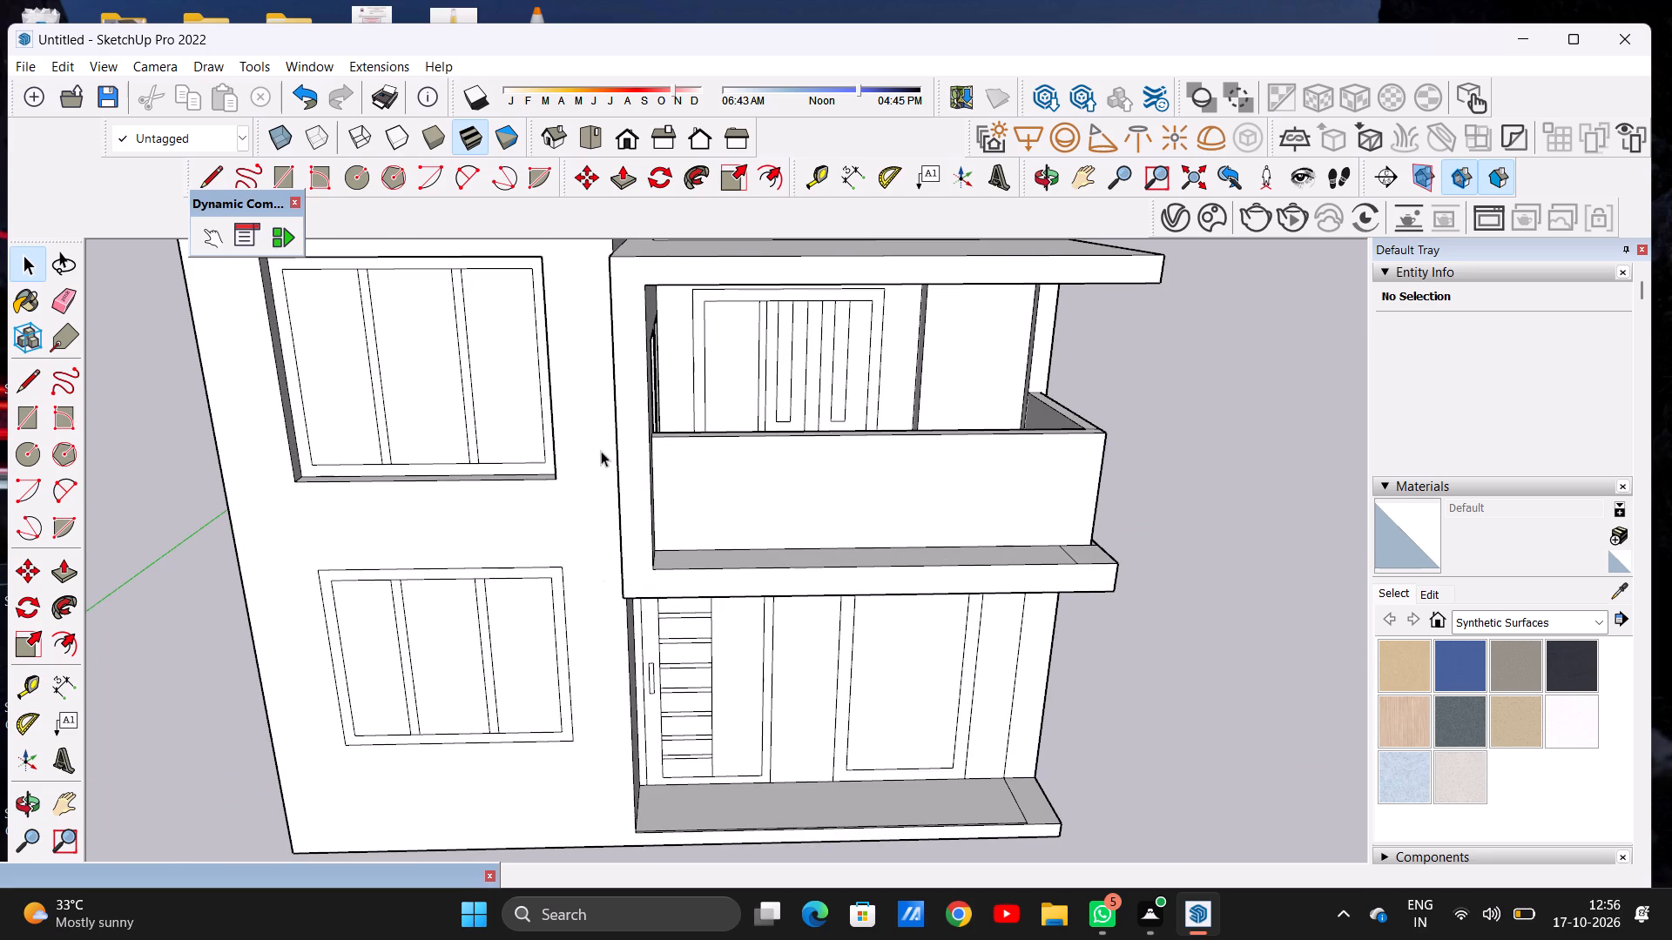
scroll(601, 451, down, 4)
middle_drag(894, 448, 880, 440)
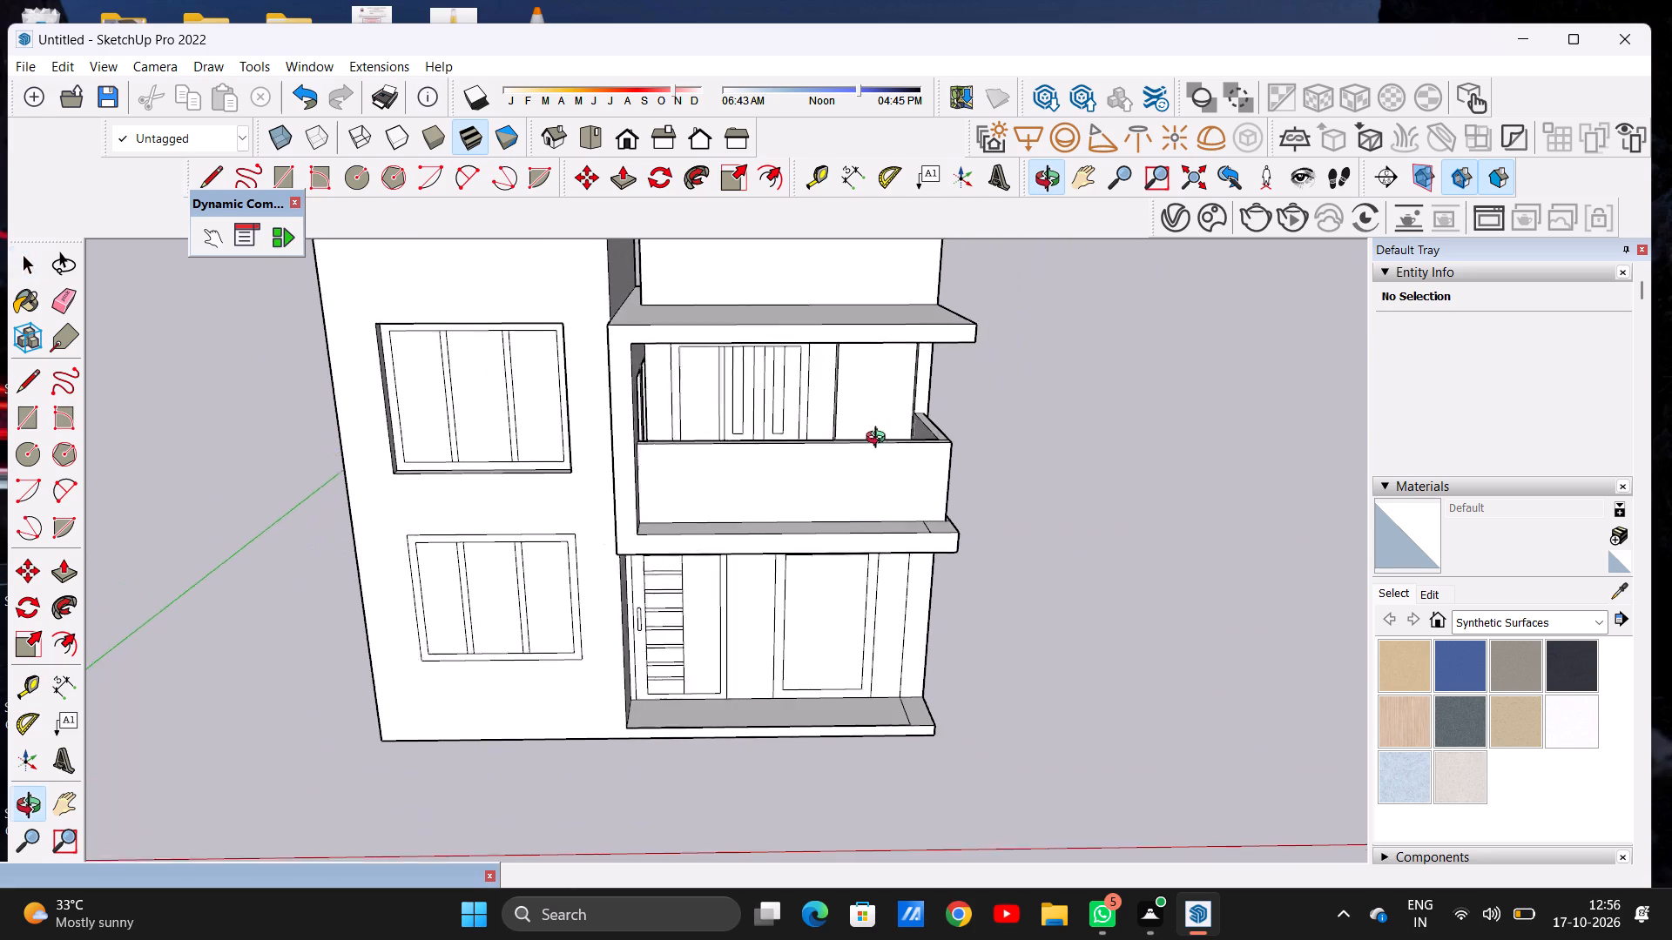
middle_drag(880, 440, 337, 422)
middle_click(340, 426)
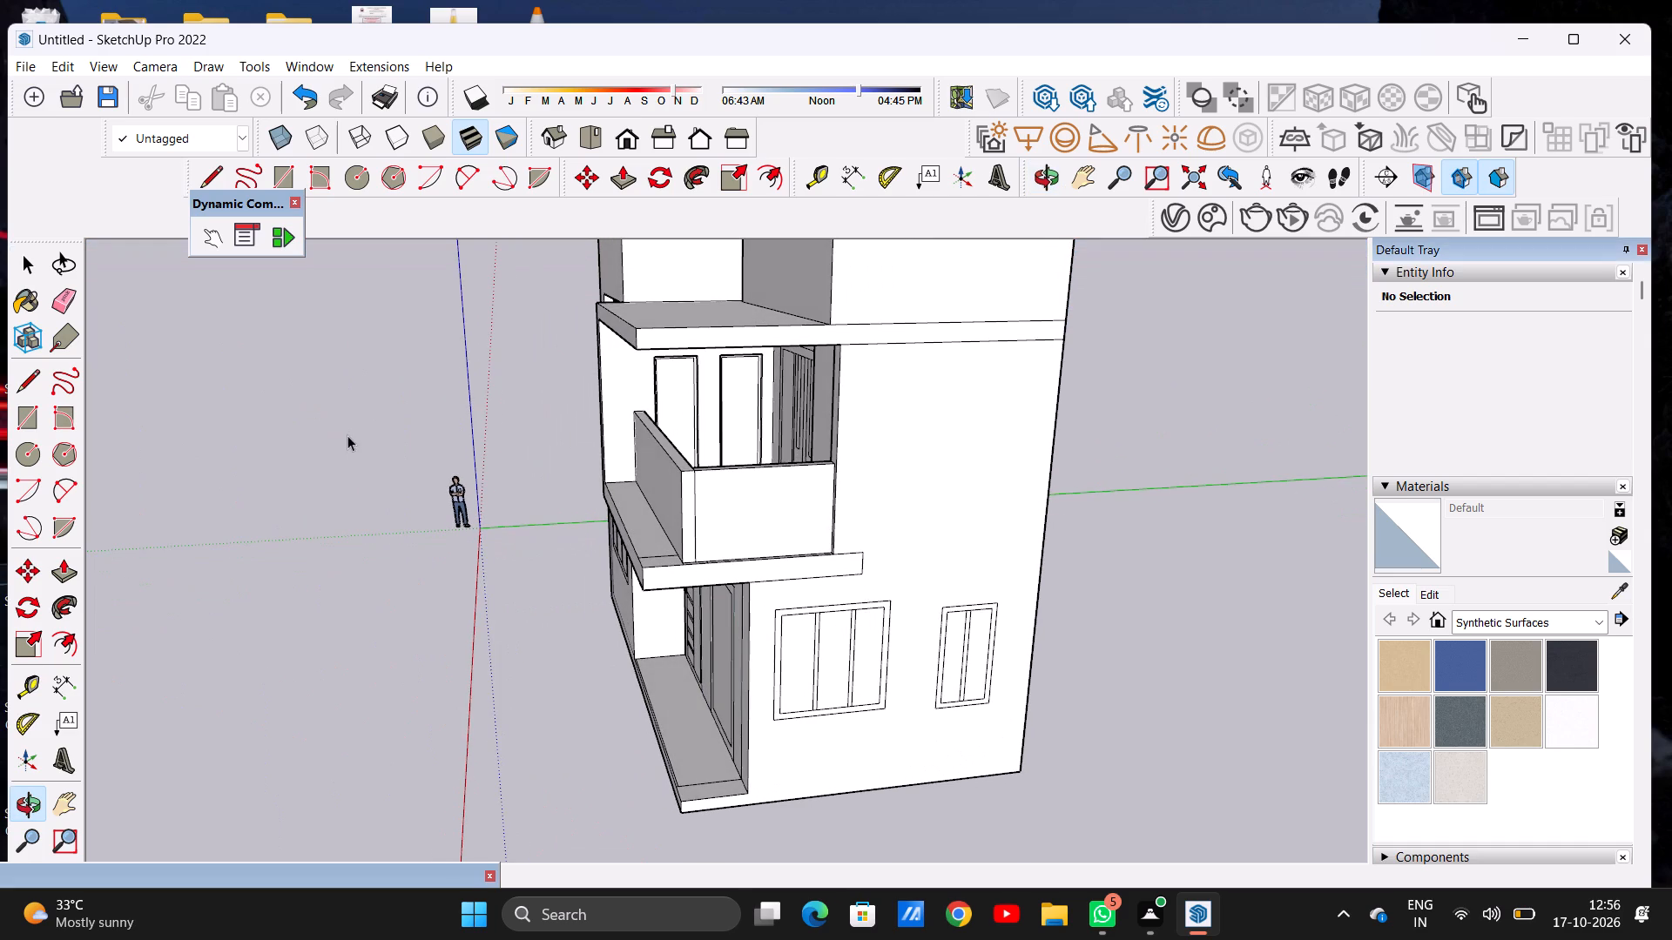
scroll(361, 460, down, 3)
scroll(785, 354, up, 7)
scroll(686, 393, up, 4)
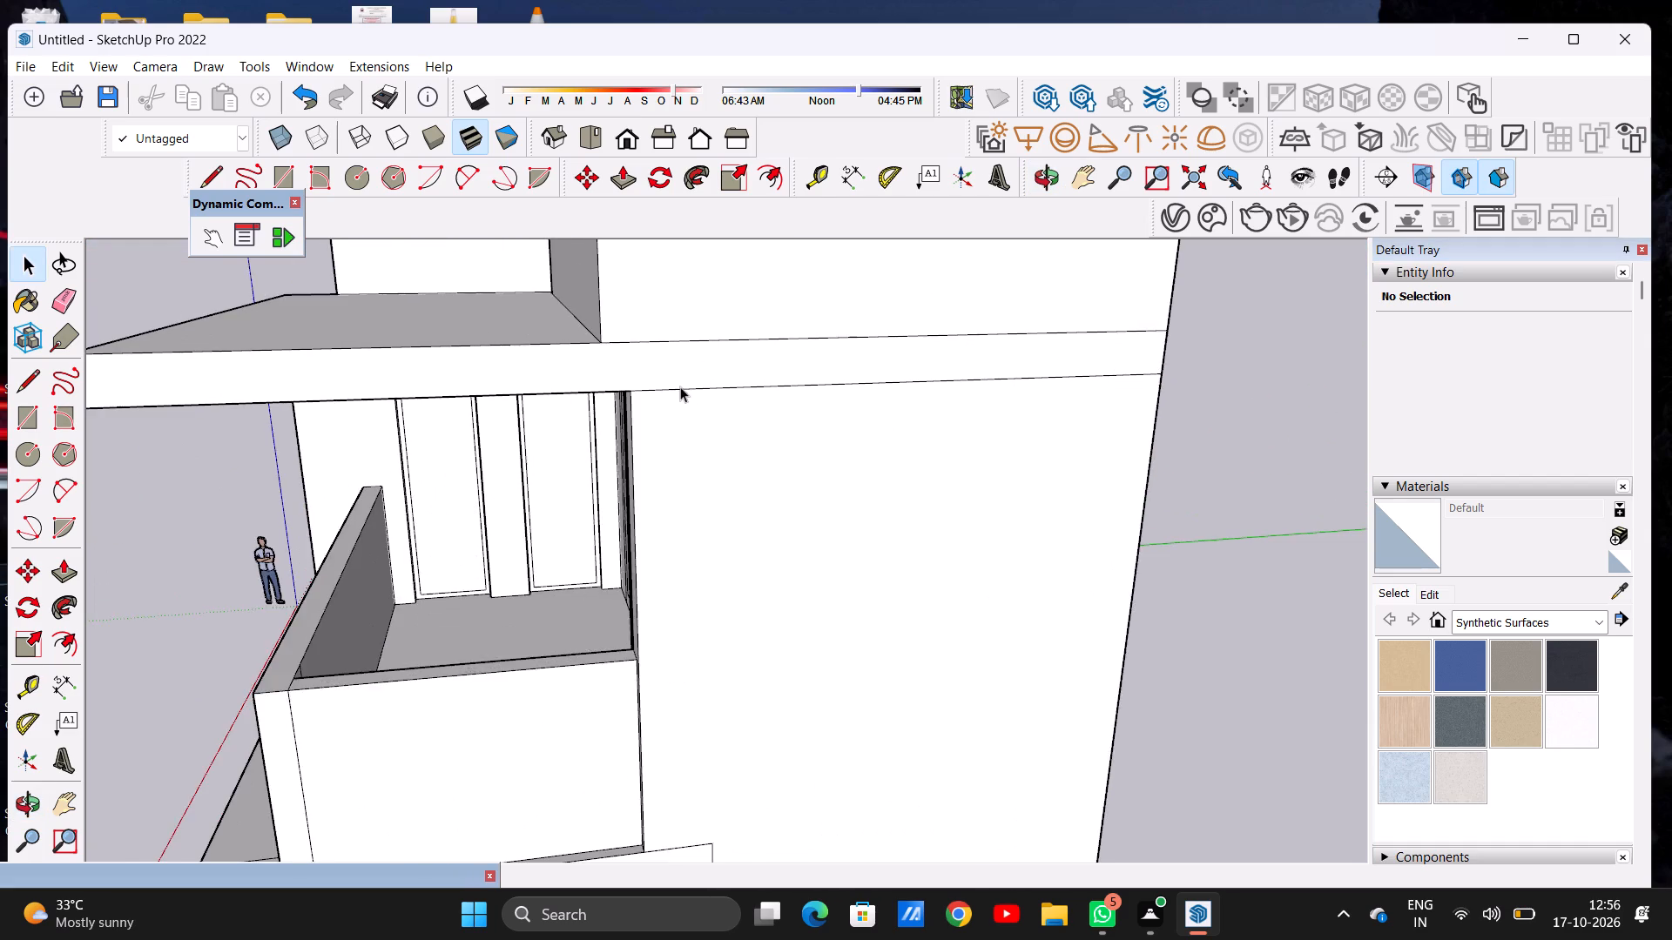
scroll(680, 386, up, 4)
key(e)
drag(701, 350, 705, 399)
drag(718, 312, 729, 352)
drag(774, 369, 780, 401)
scroll(788, 435, up, 4)
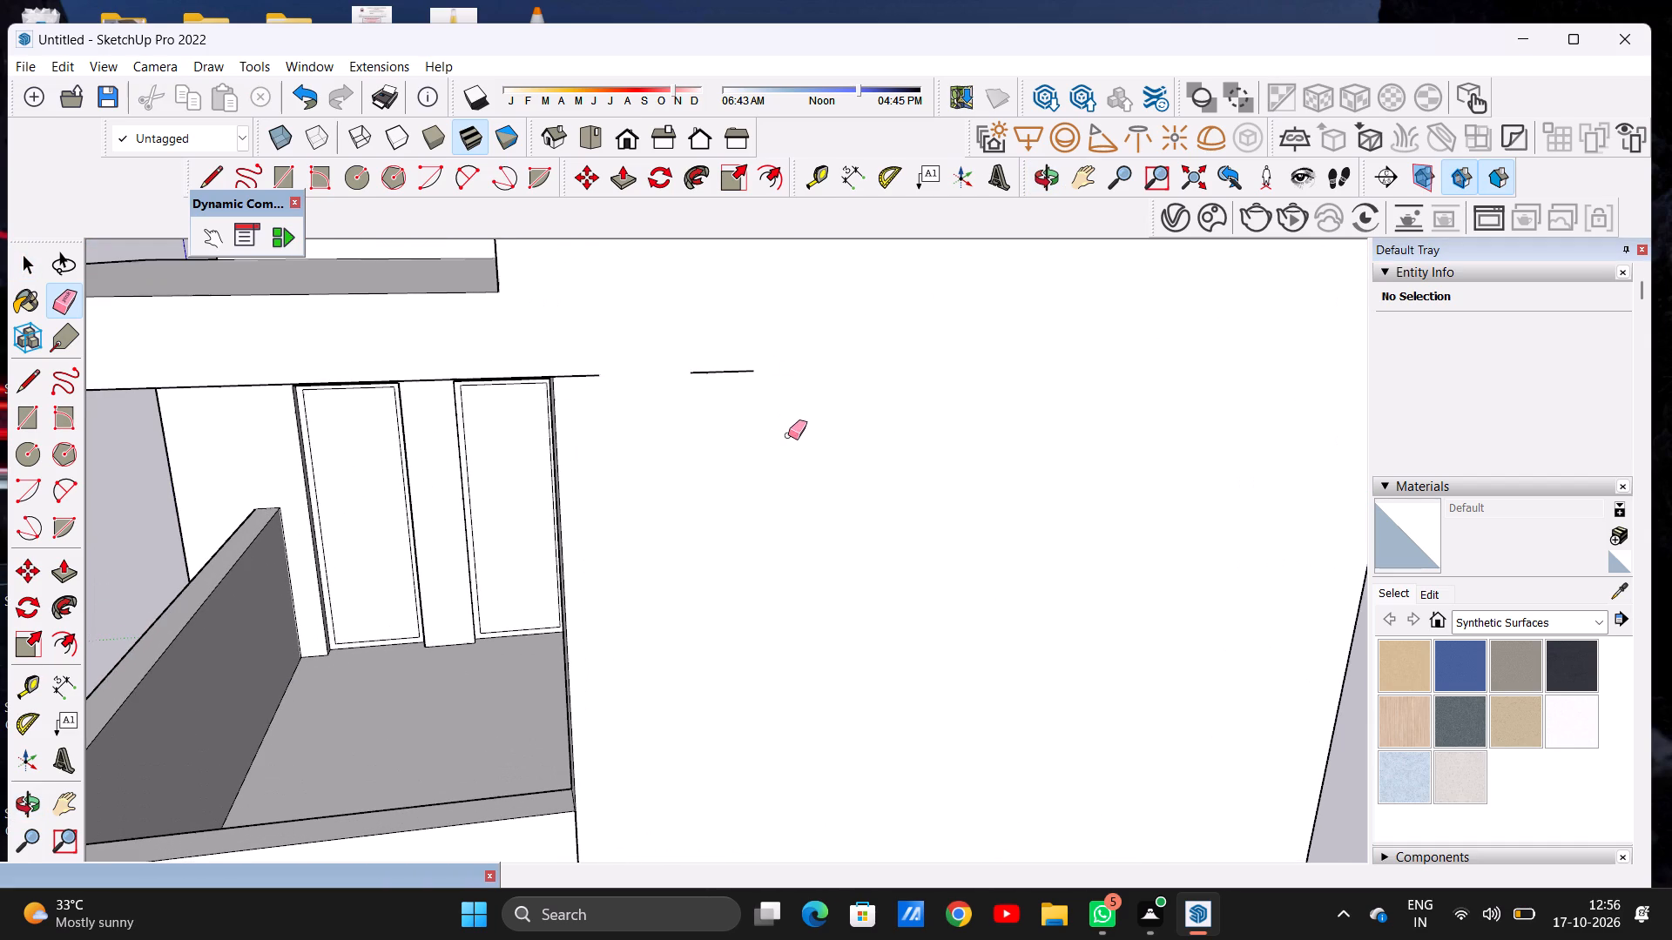
drag(700, 356, 707, 386)
drag(549, 359, 552, 377)
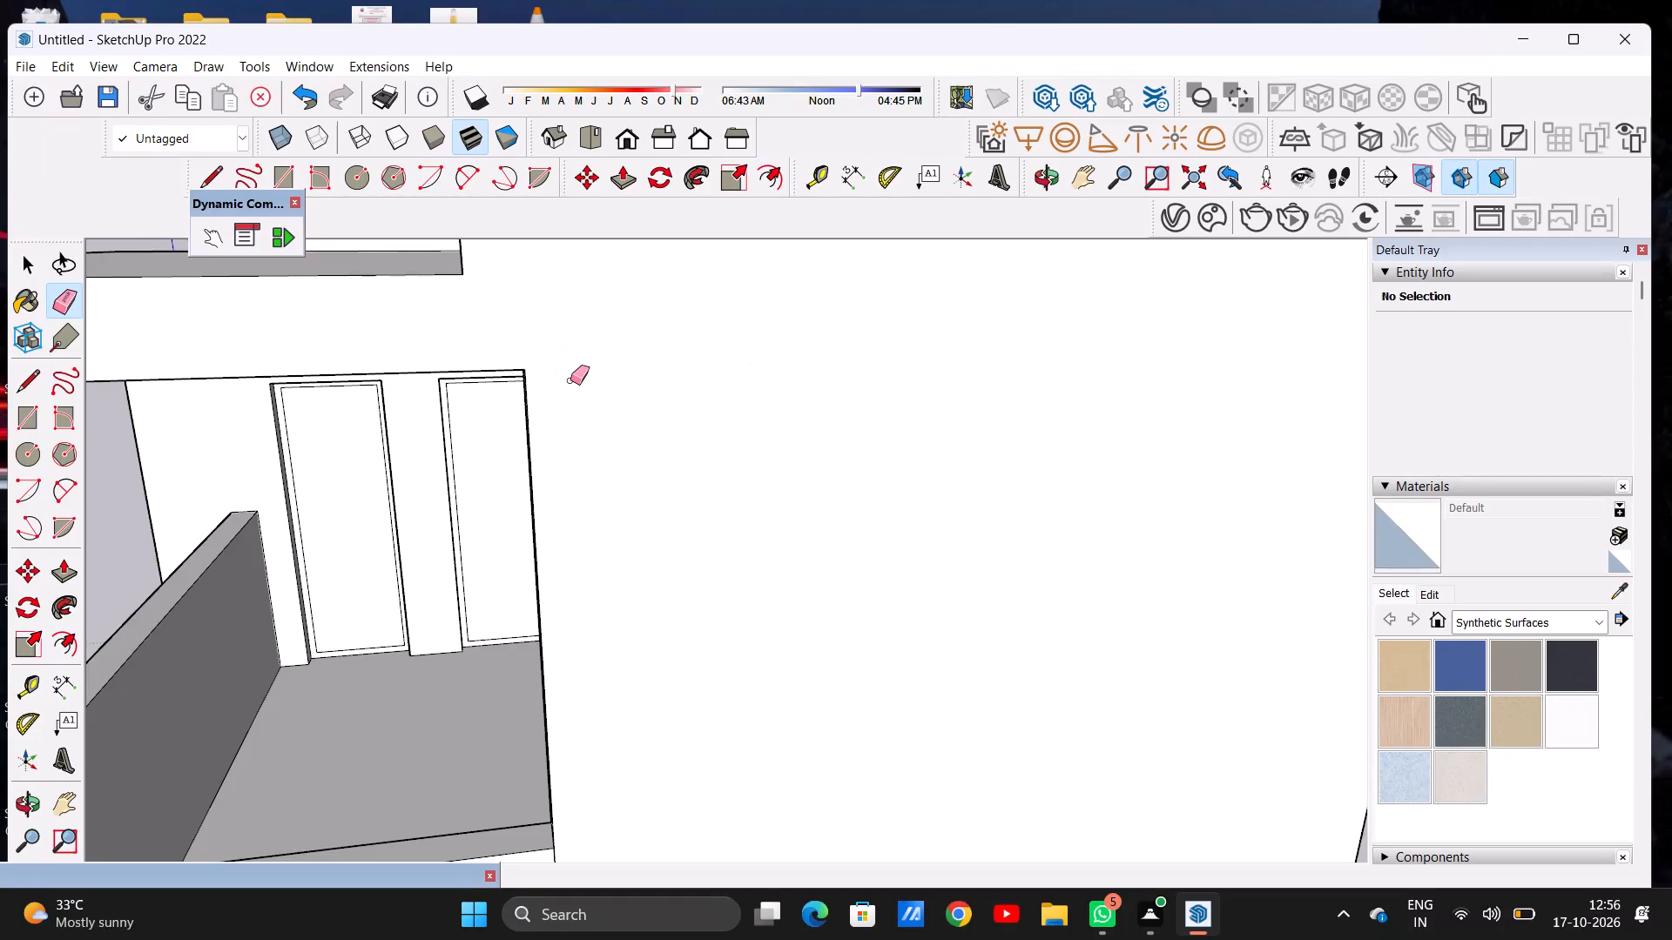
key(space)
Erase the stray horizontal seam line across the taller block's side wall.
scroll(697, 540, down, 18)
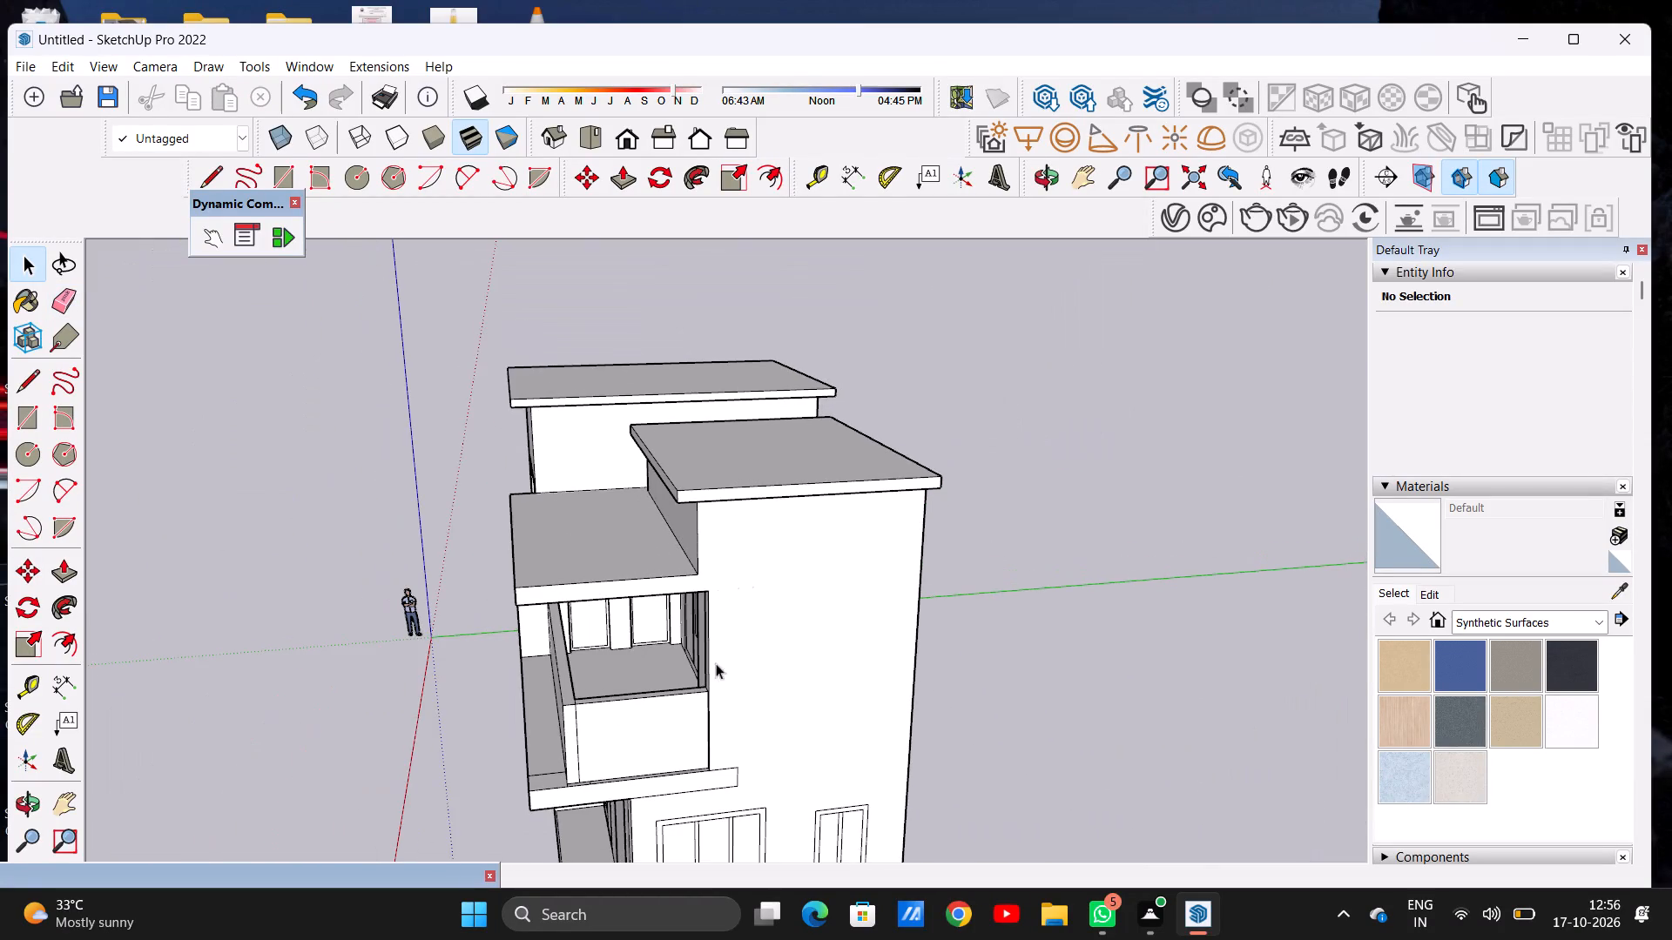
middle_drag(552, 646, 910, 628)
middle_drag(446, 640, 766, 629)
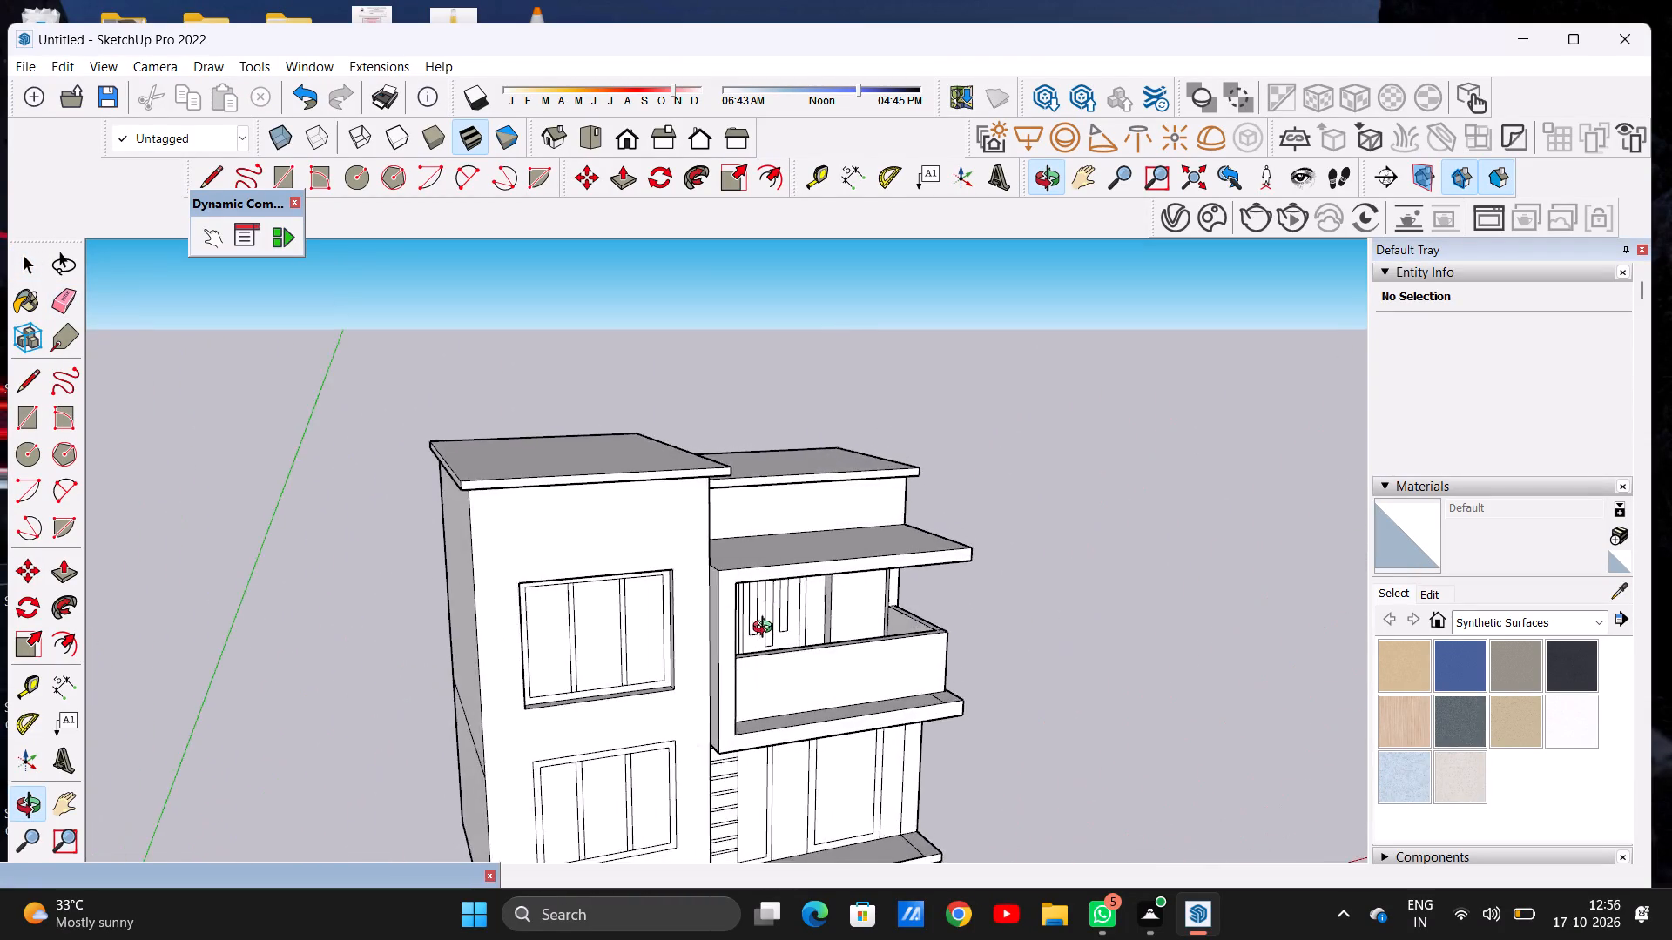
middle_drag(766, 629, 920, 587)
scroll(913, 610, down, 5)
scroll(755, 707, up, 11)
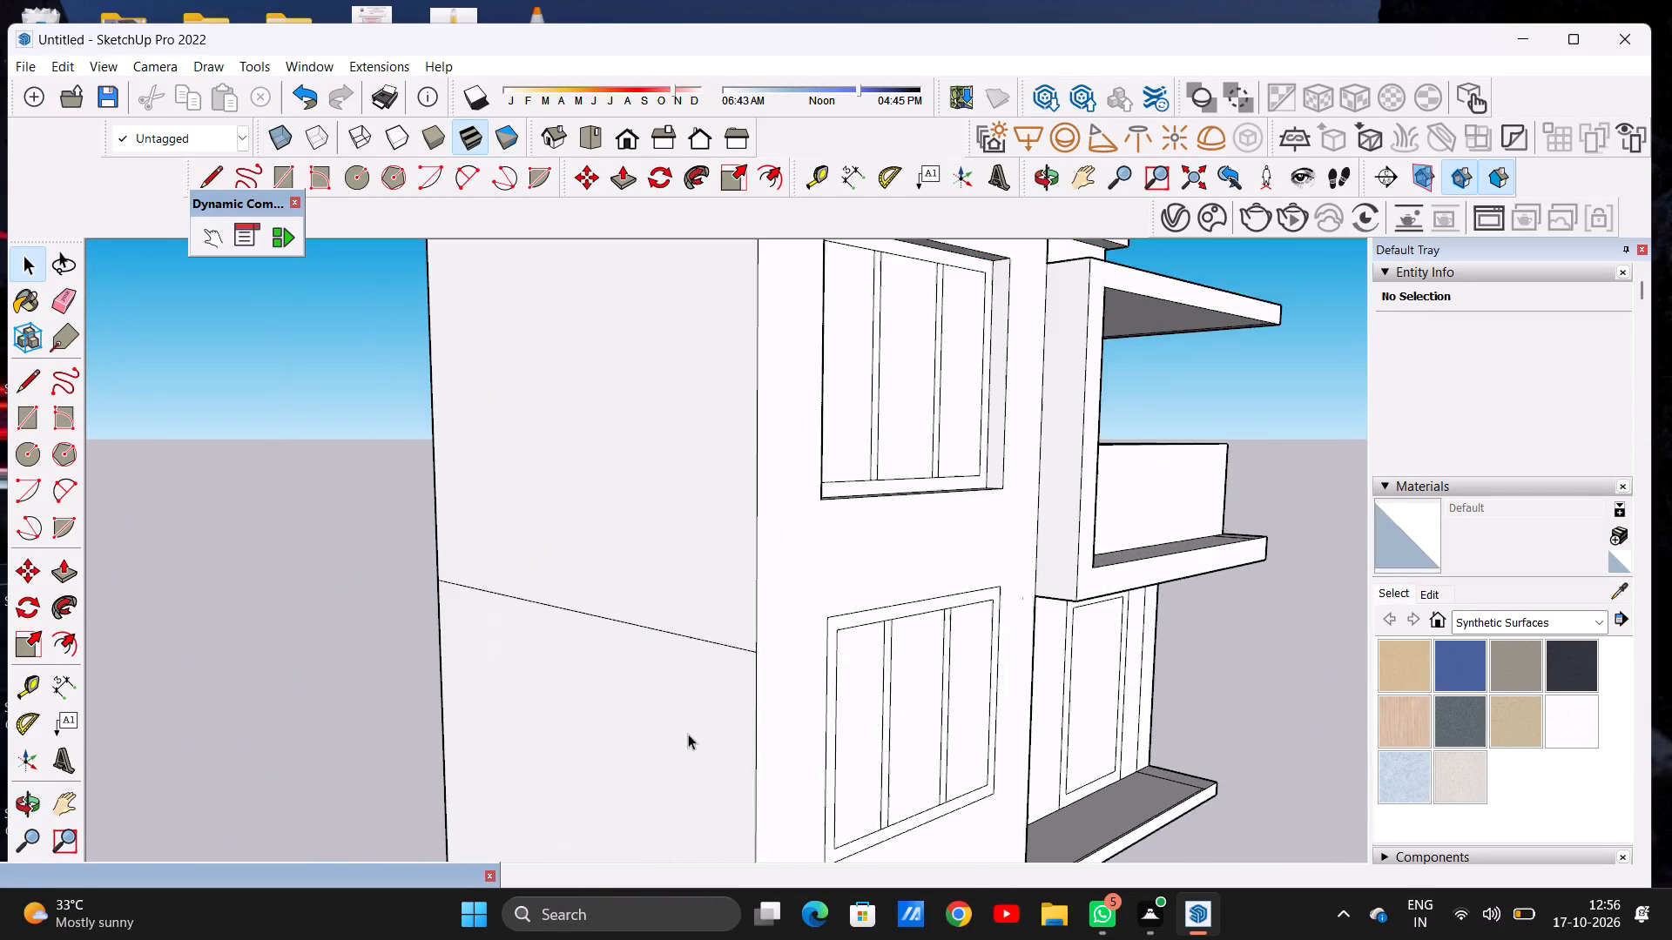
scroll(688, 734, up, 2)
key(e)
scroll(688, 669, up, 5)
drag(690, 583, 686, 615)
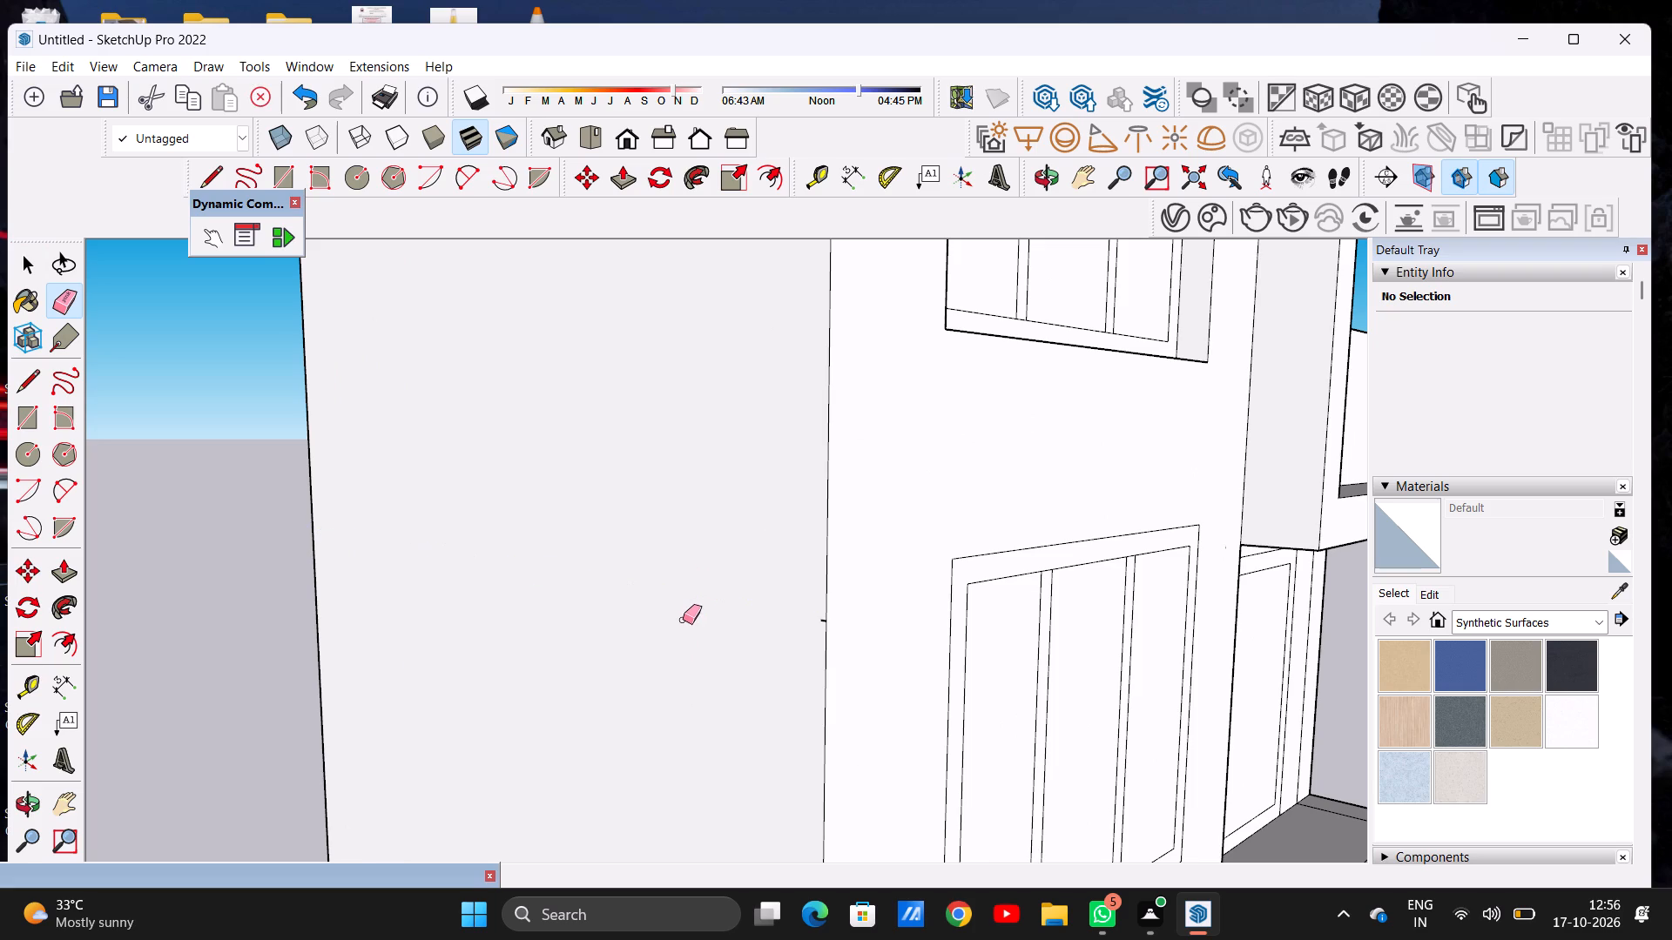
key(space)
Examine the house's rear wall and both sides for leftover stray edges.
scroll(683, 620, down, 16)
scroll(678, 621, up, 1)
scroll(659, 619, down, 5)
middle_drag(896, 568, 322, 552)
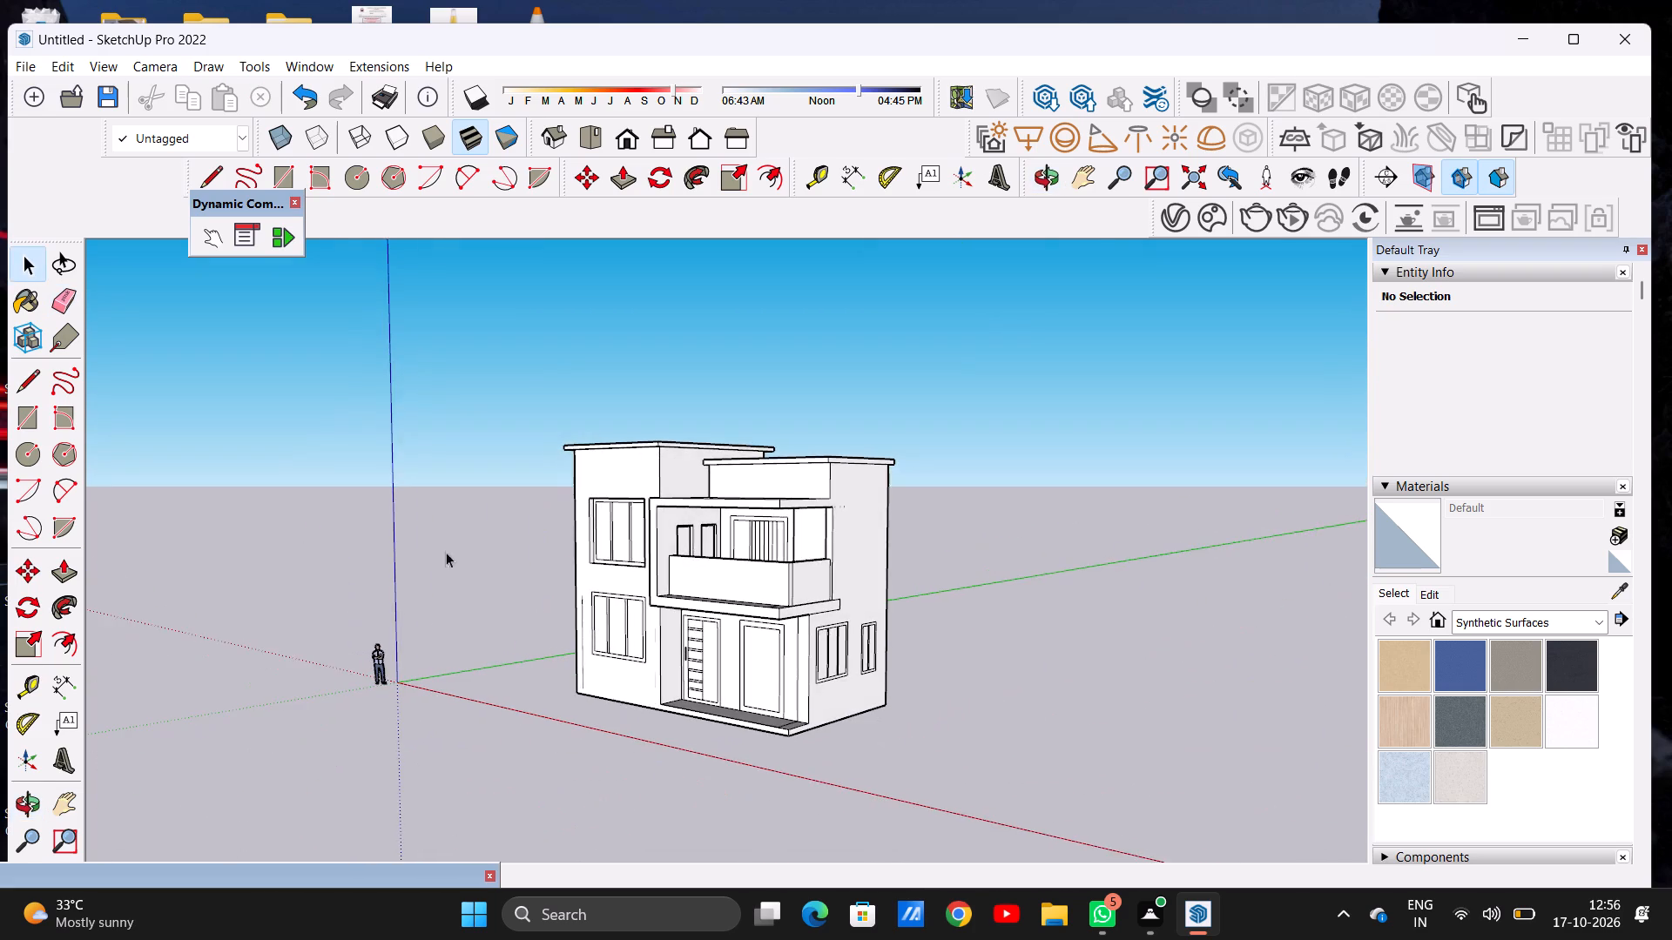
middle_drag(914, 552, 136, 584)
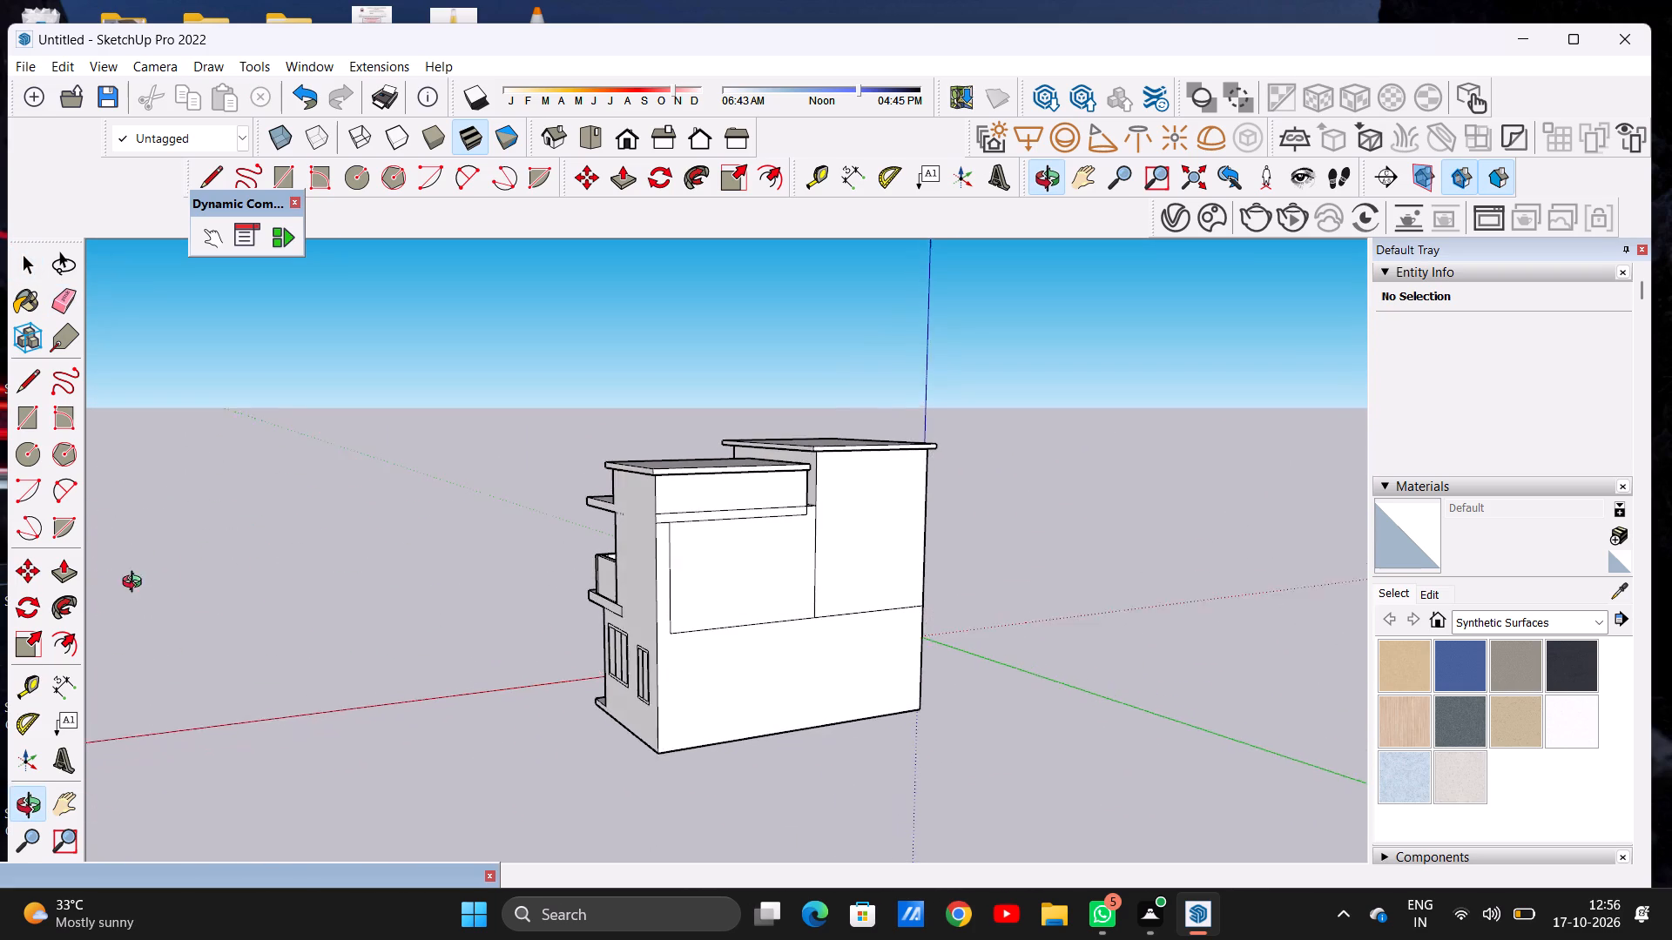
middle_drag(136, 584, 178, 585)
scroll(652, 622, up, 4)
scroll(749, 594, up, 6)
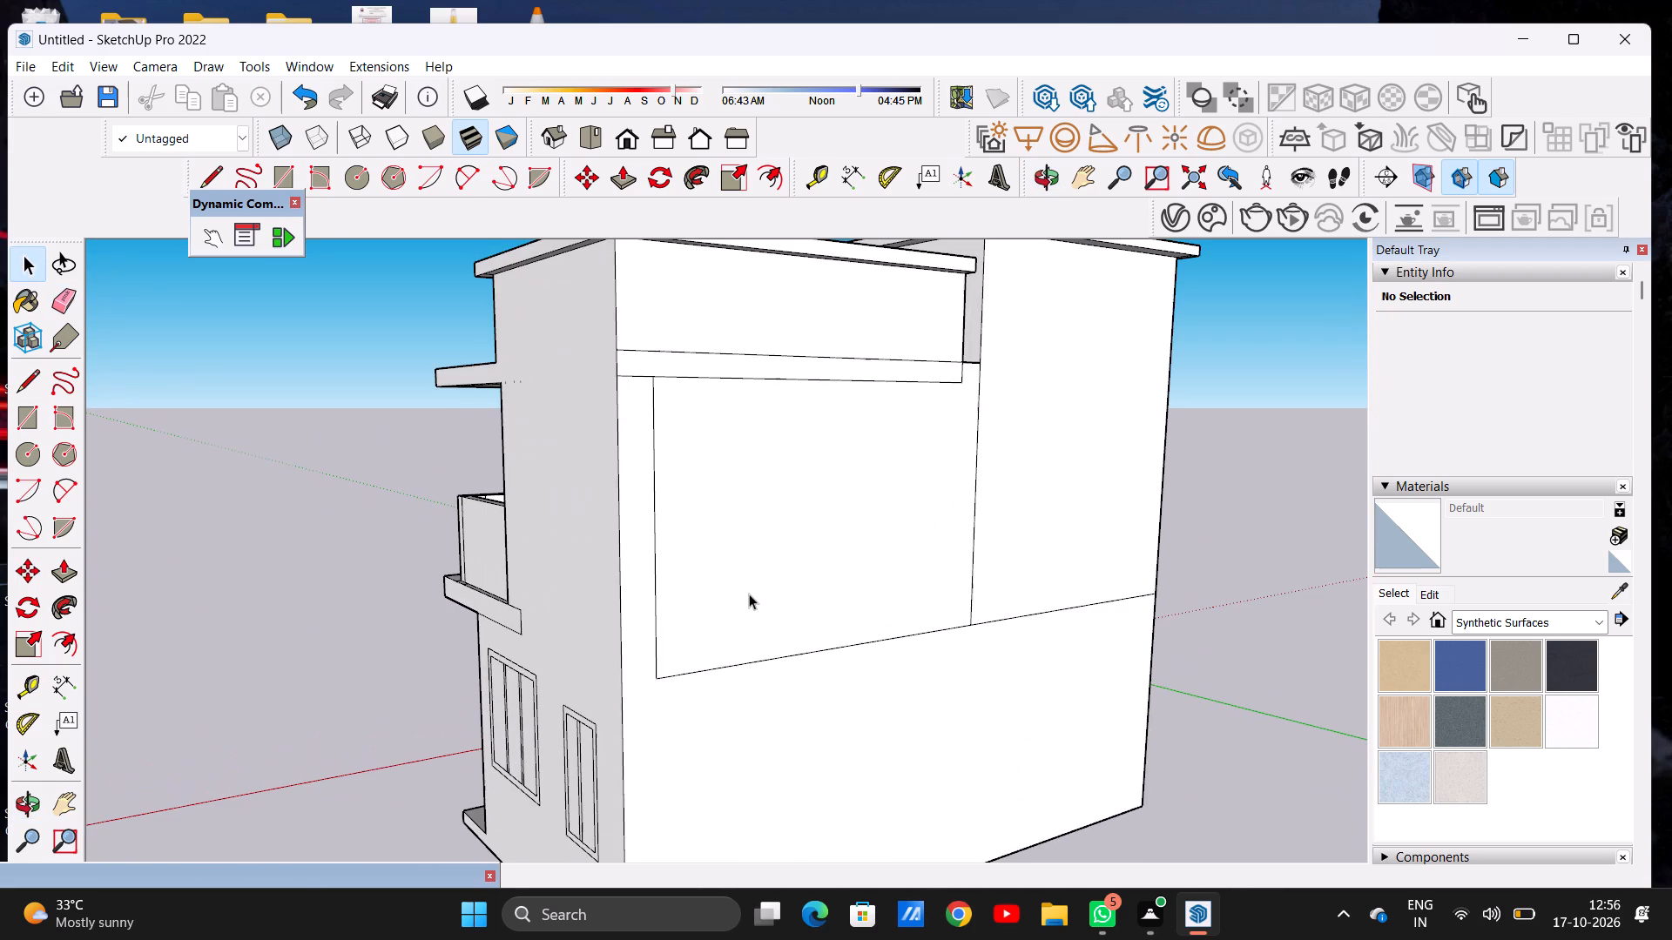
key(e)
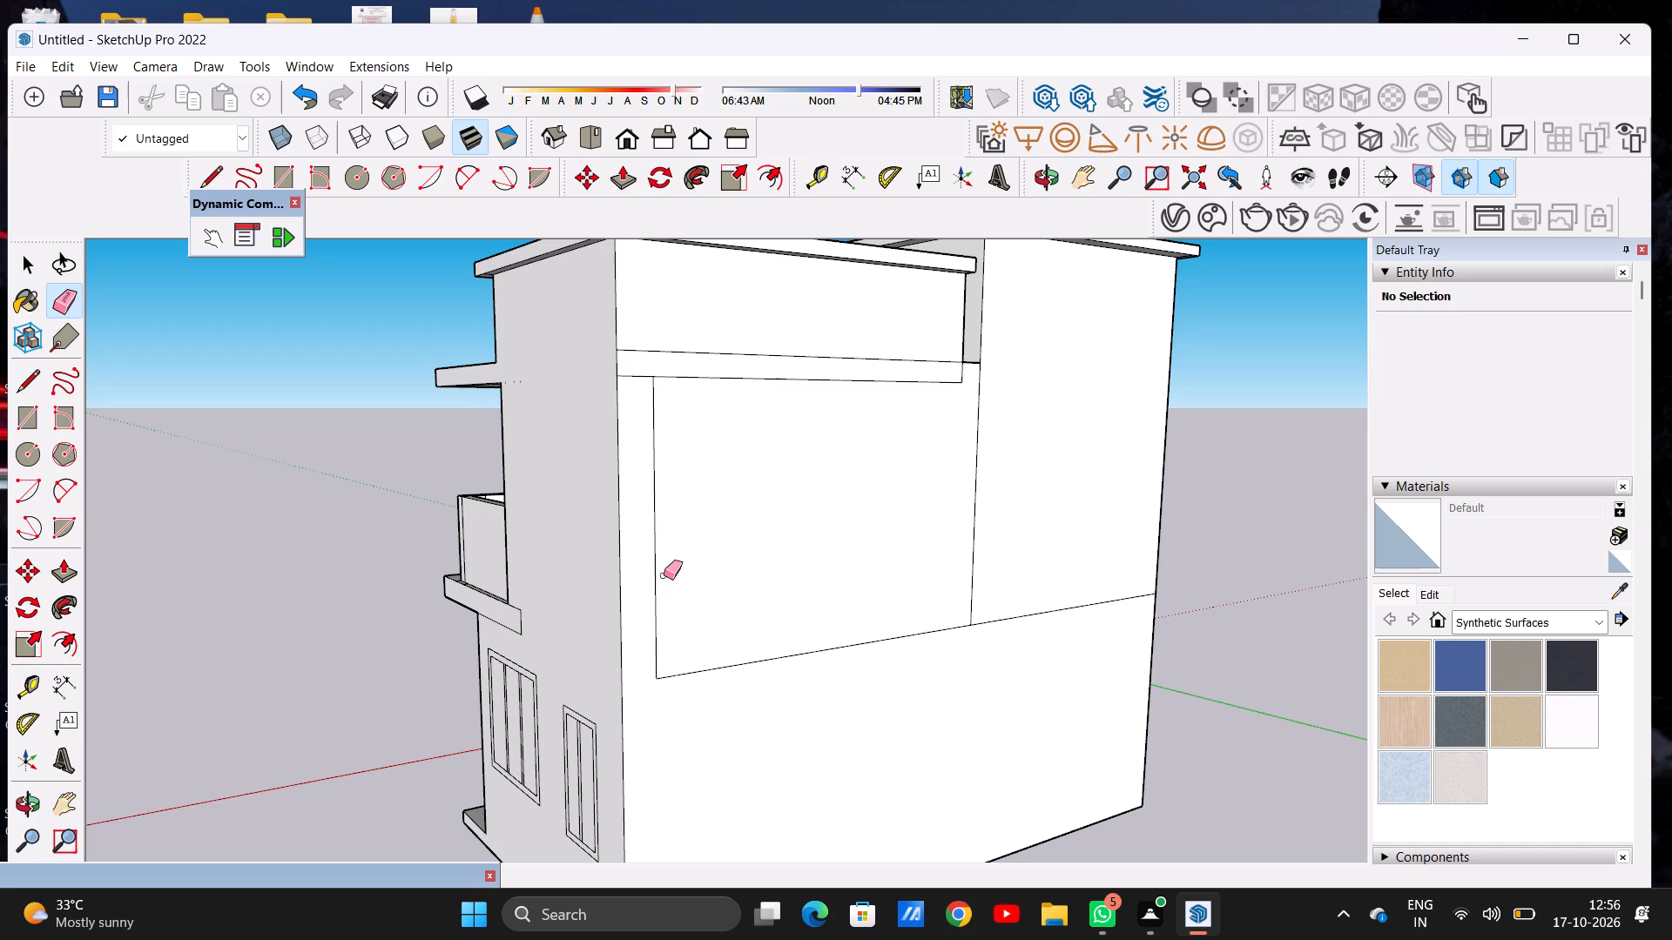
key(space)
scroll(684, 598, down, 10)
scroll(688, 602, up, 1)
scroll(688, 602, down, 4)
middle_drag(648, 595, 994, 592)
middle_drag(488, 639, 754, 638)
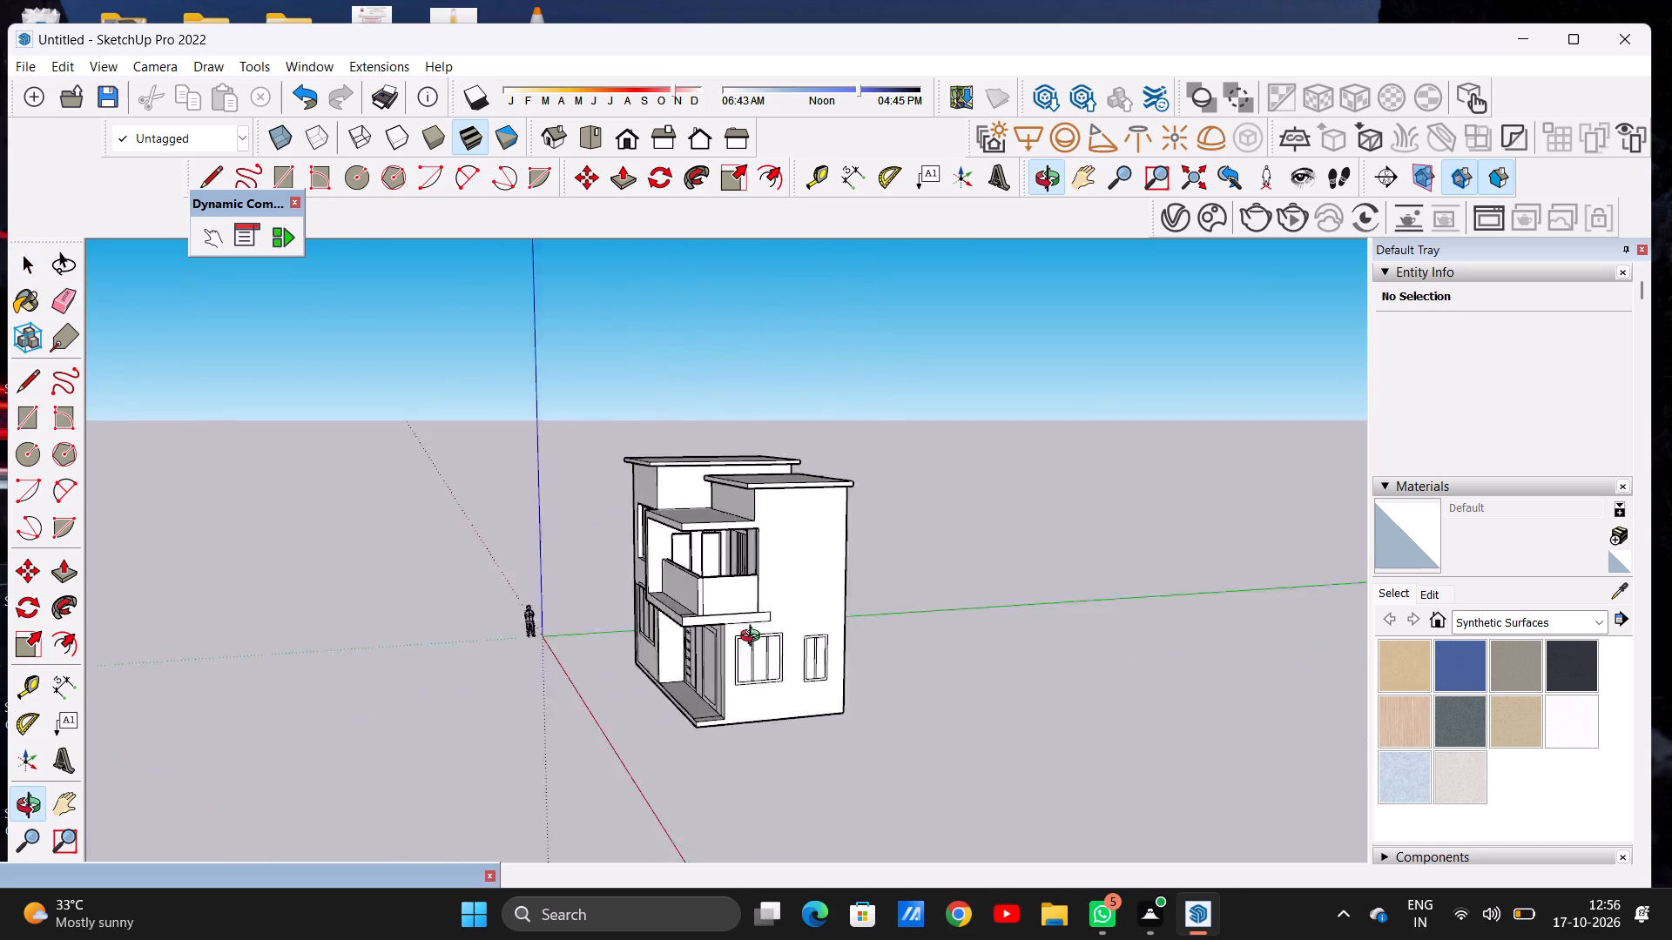
middle_drag(754, 638, 978, 626)
middle_drag(561, 671, 356, 635)
Draw a vertical line across the balcony floor slab's side face, from the parapet's bottom corner to the slab's lower edge.
scroll(866, 597, up, 7)
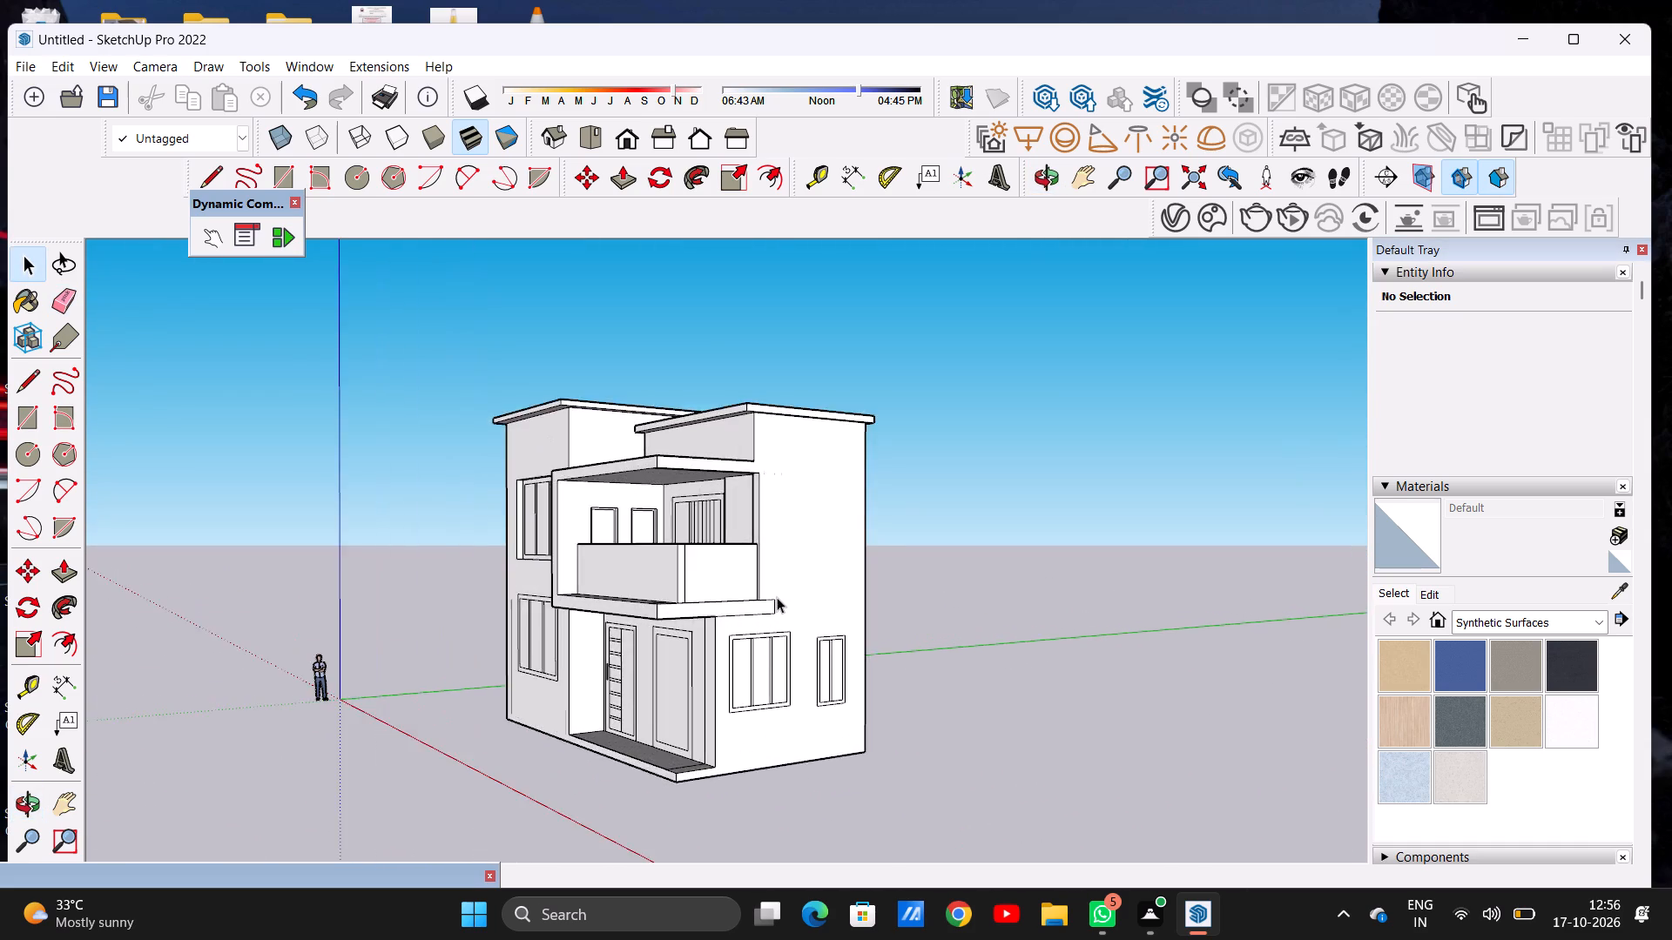
scroll(777, 597, up, 5)
middle_drag(718, 619, 651, 681)
scroll(708, 699, up, 7)
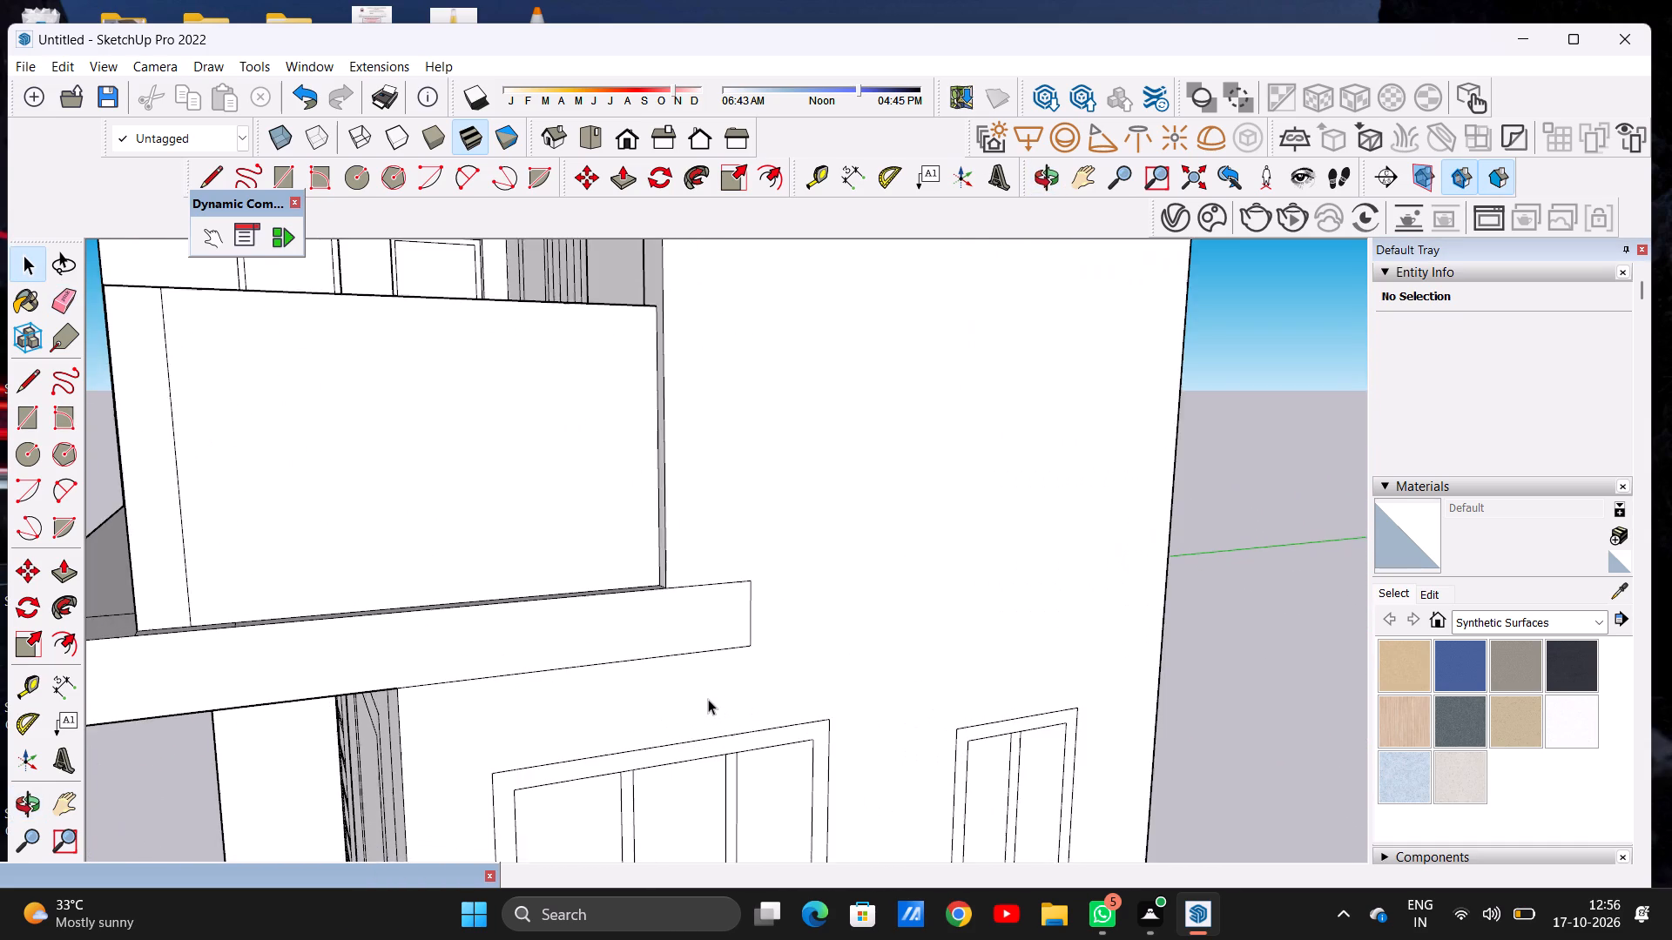
scroll(708, 699, up, 2)
key(l)
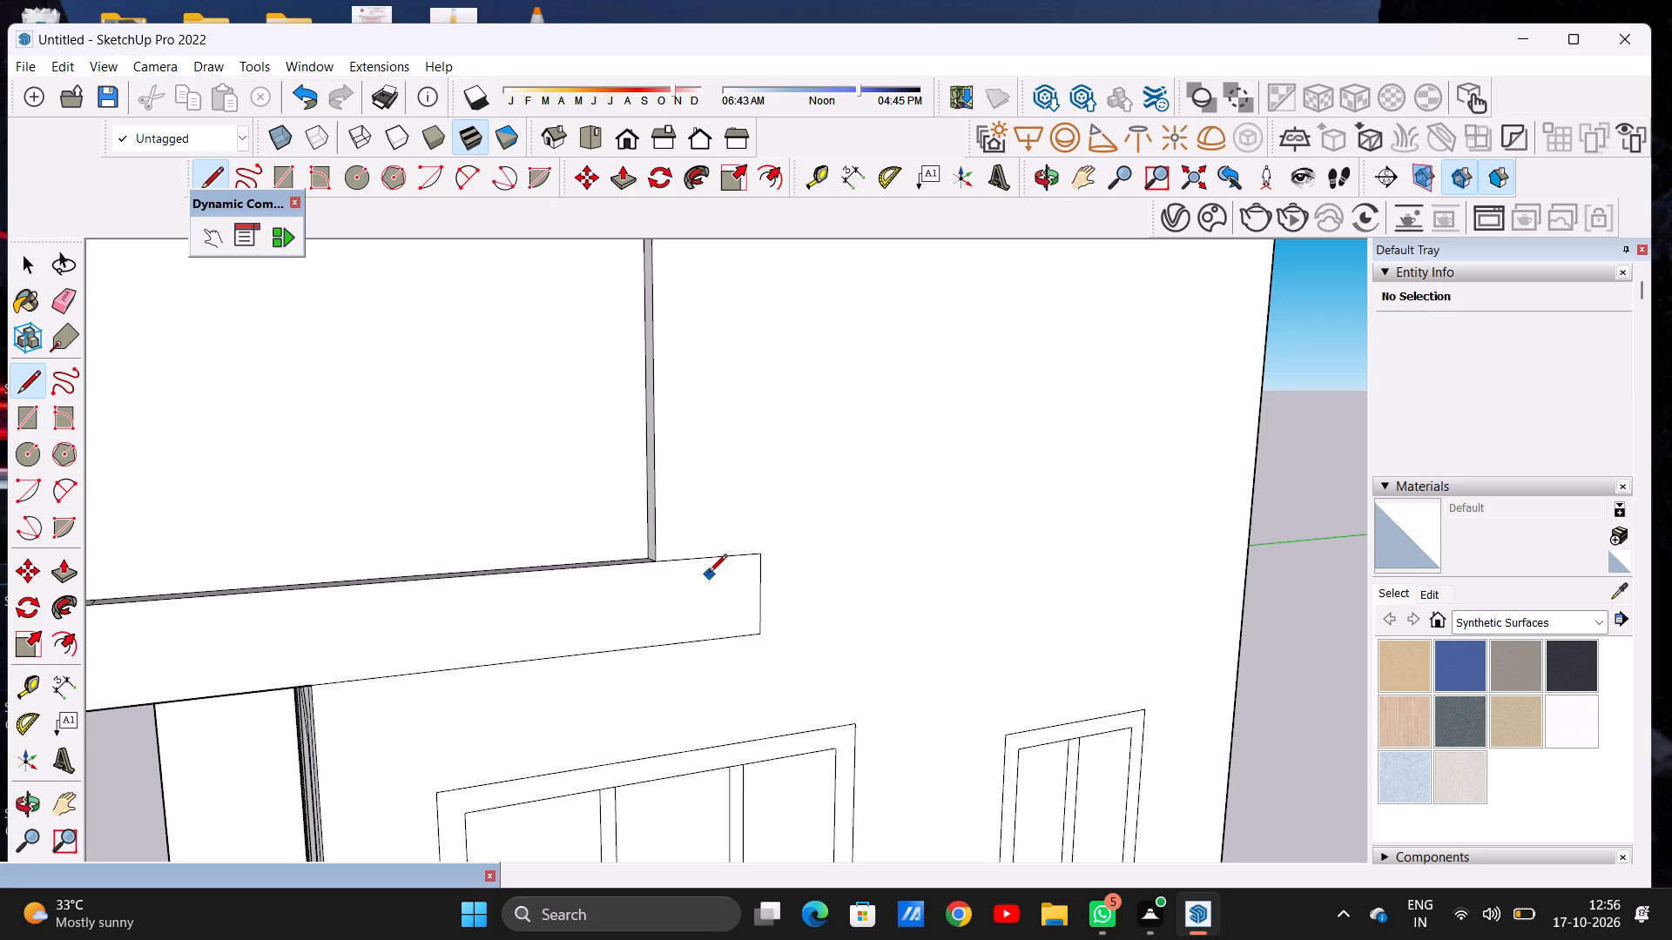
click(654, 566)
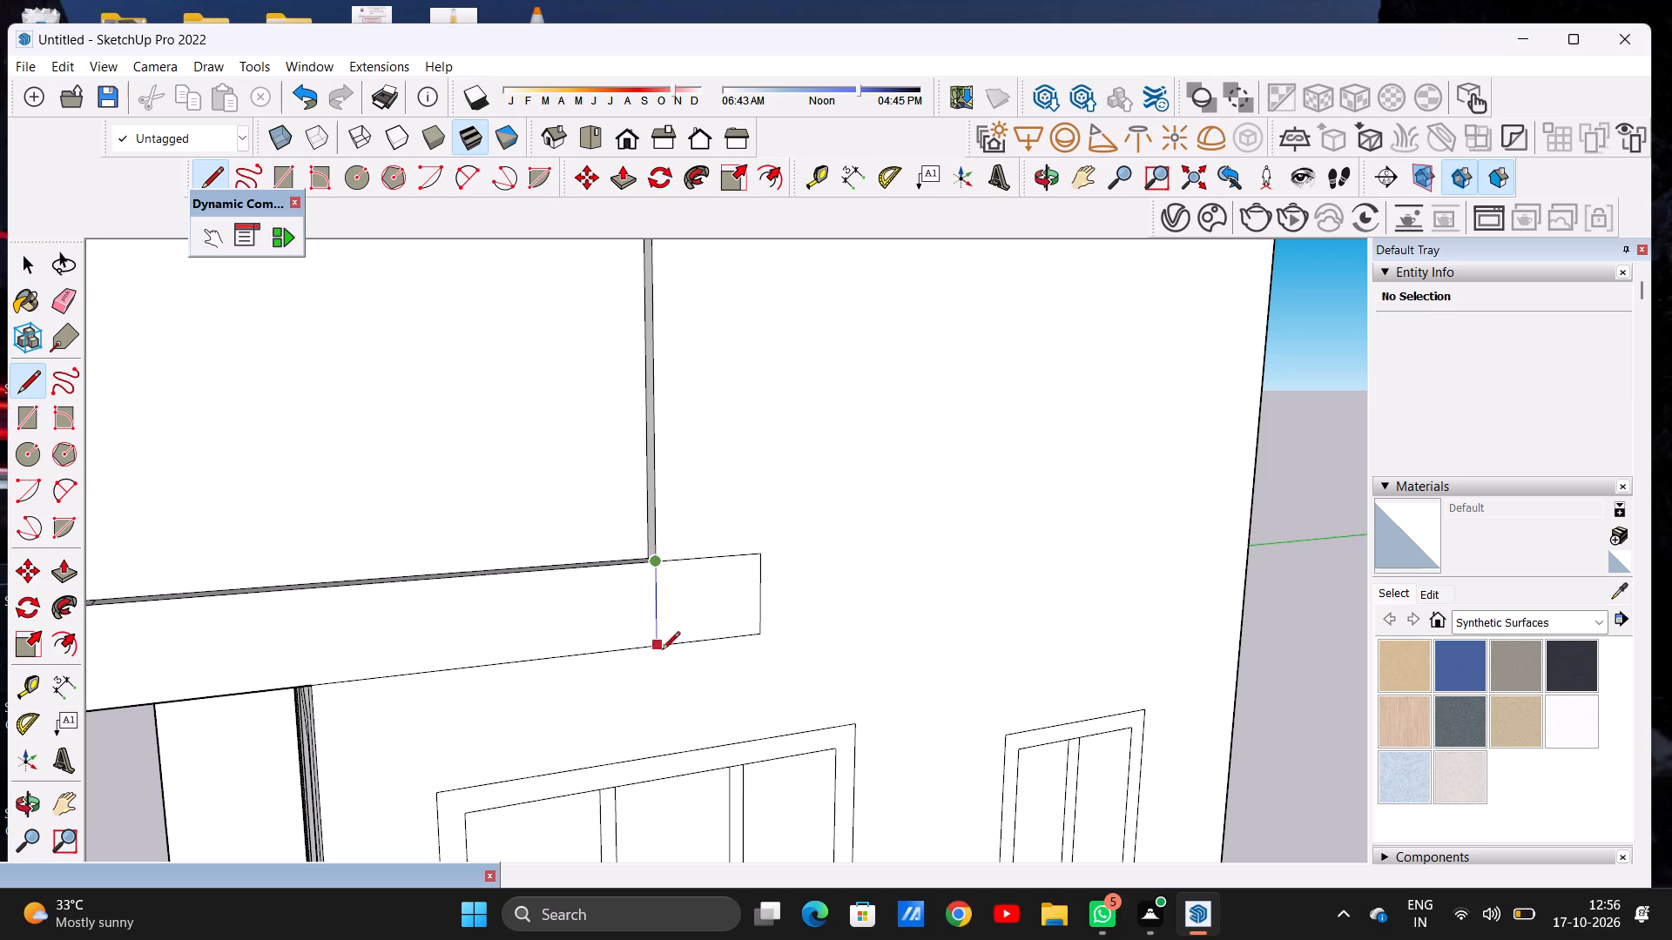
click(663, 646)
key(space)
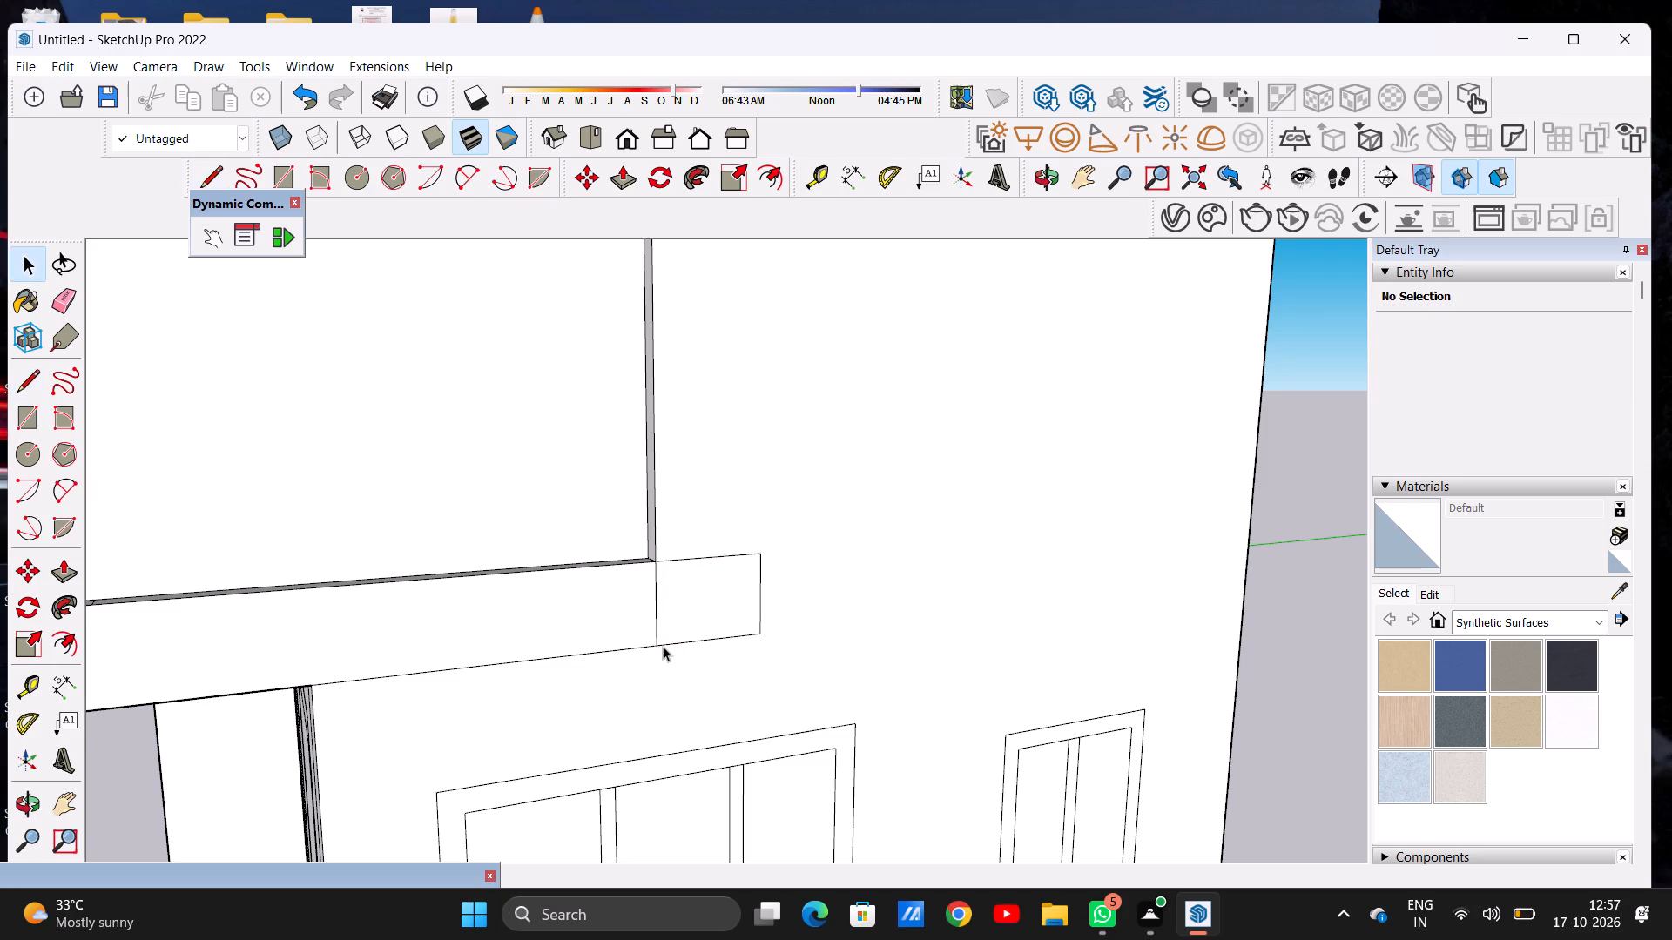
Erase the balcony floor slab's leftover outline that extends past the new vertical line onto the side wall.
text(E)
drag(743, 513, 730, 608)
drag(734, 538, 752, 612)
drag(772, 580, 738, 606)
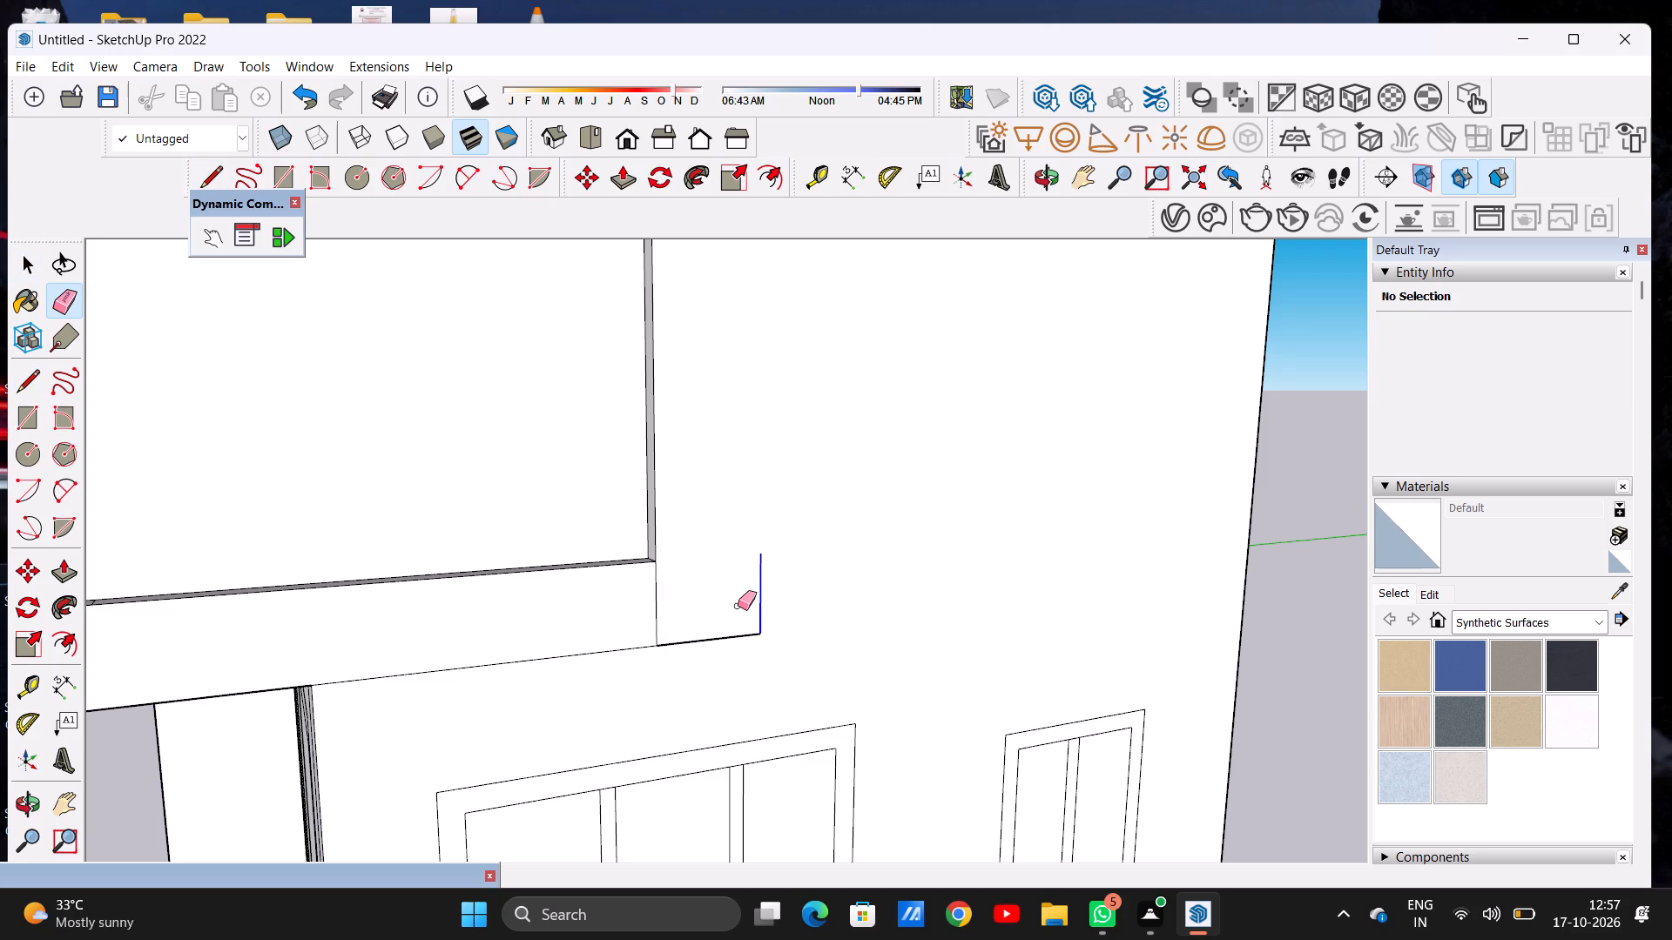
drag(738, 606, 736, 608)
drag(734, 608, 734, 652)
key(space)
Examine the front facade and the balcony from several distances and angles.
scroll(652, 622, down, 12)
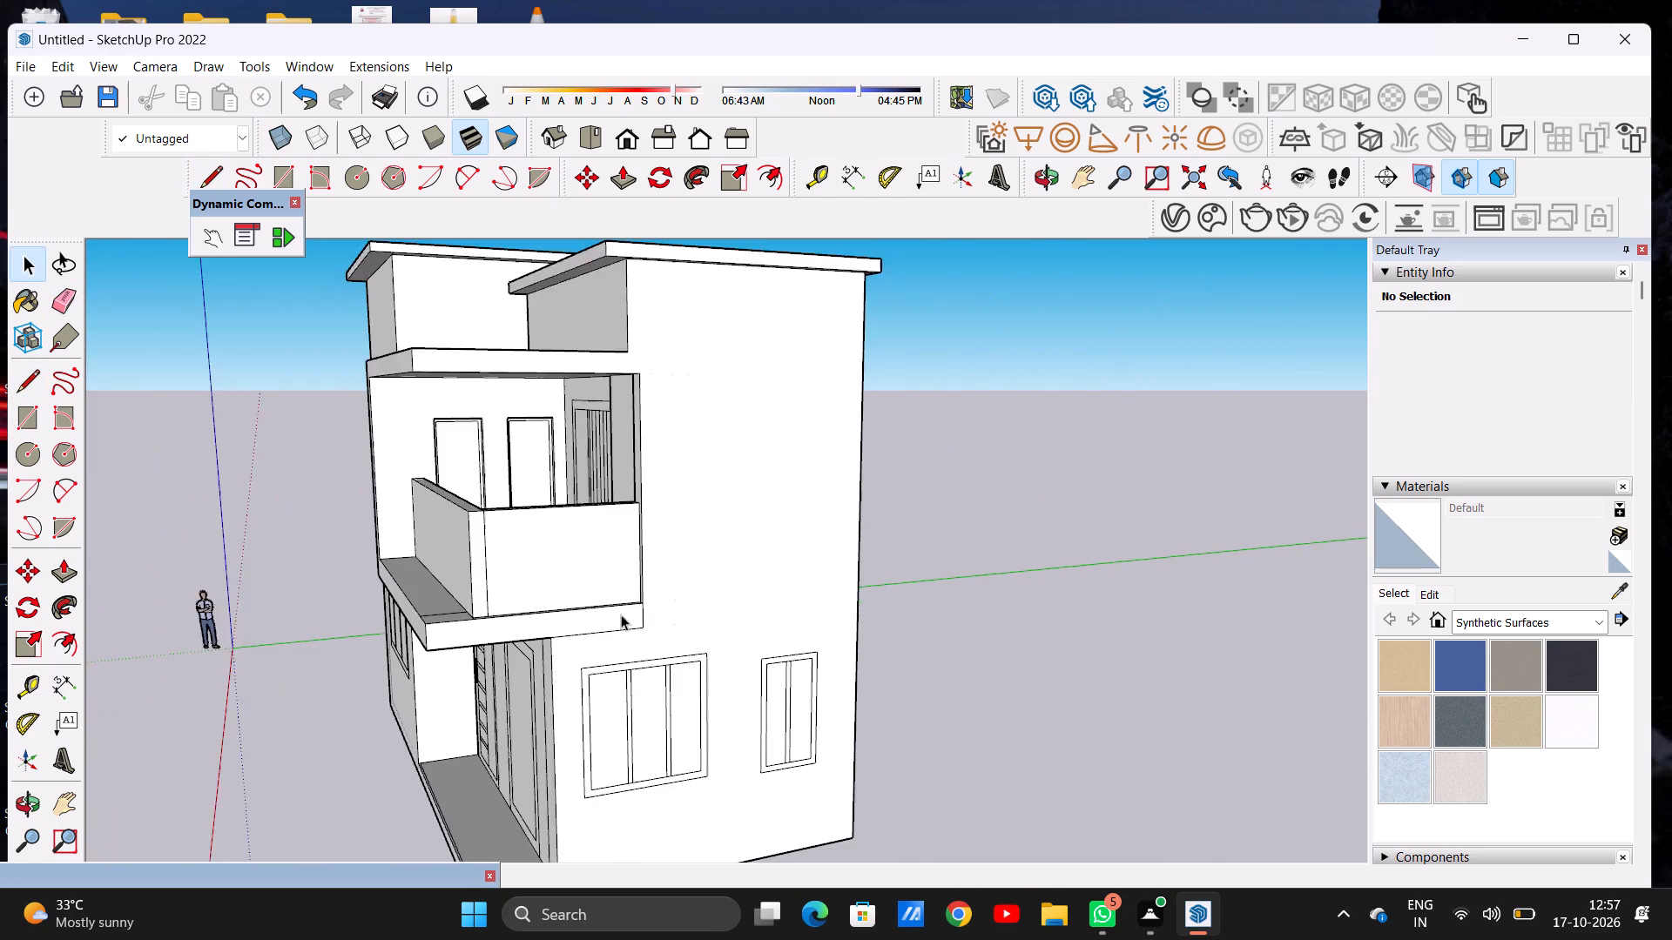
scroll(621, 614, down, 4)
middle_drag(388, 554, 805, 546)
scroll(772, 554, down, 7)
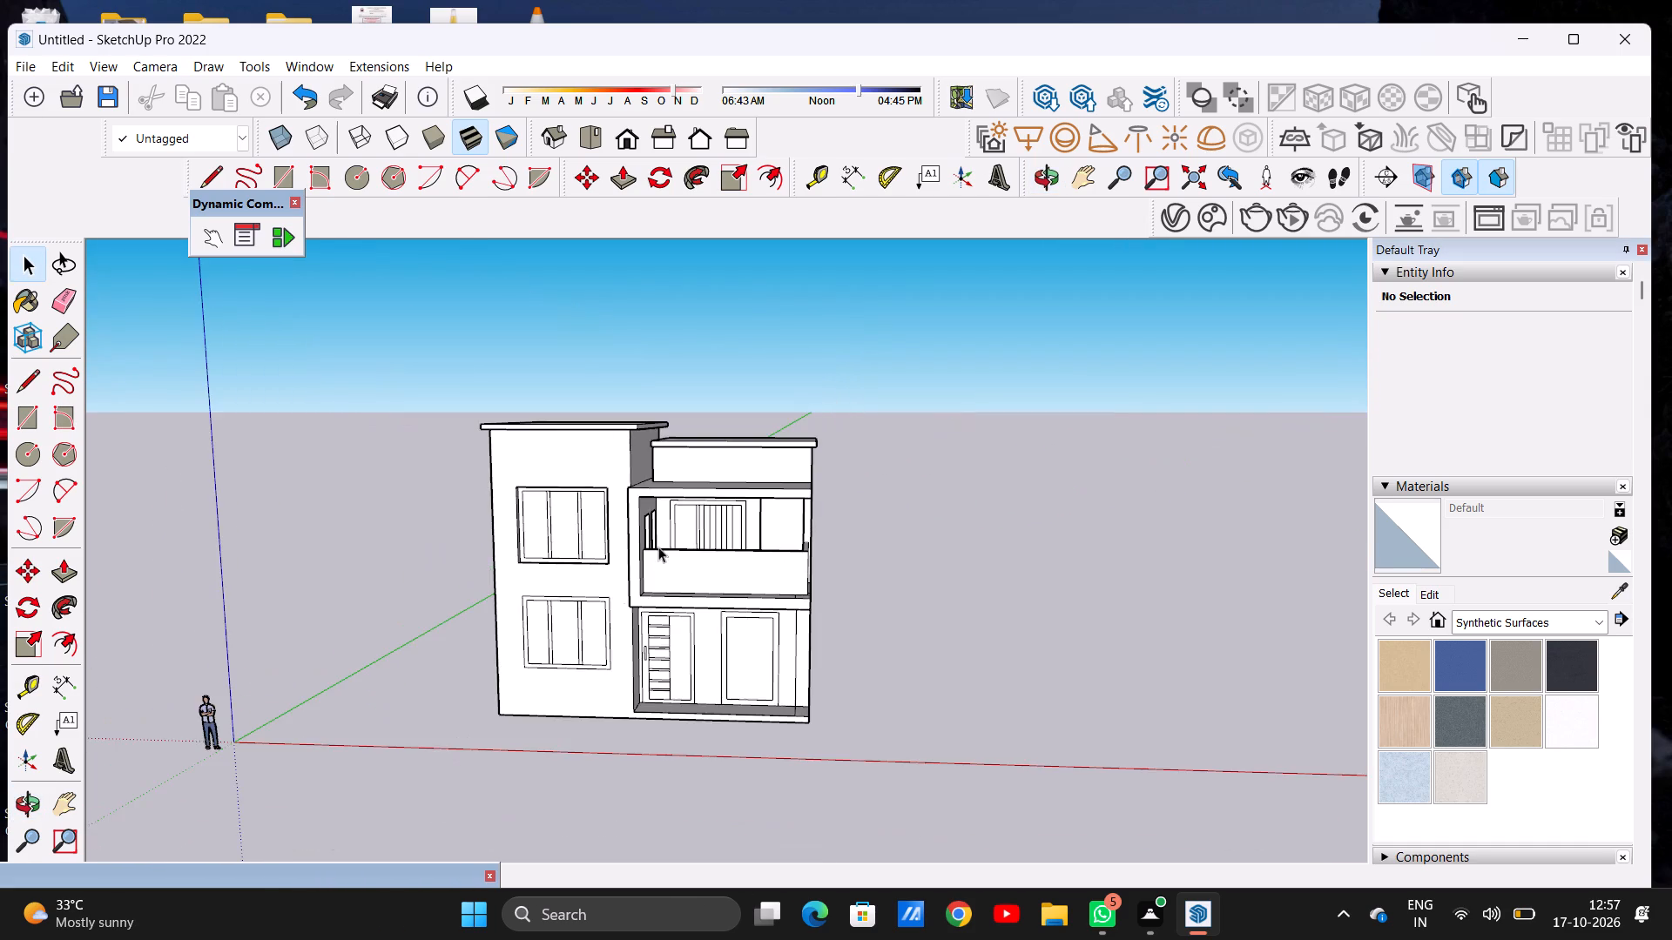
middle_drag(583, 534, 621, 501)
scroll(643, 615, up, 1)
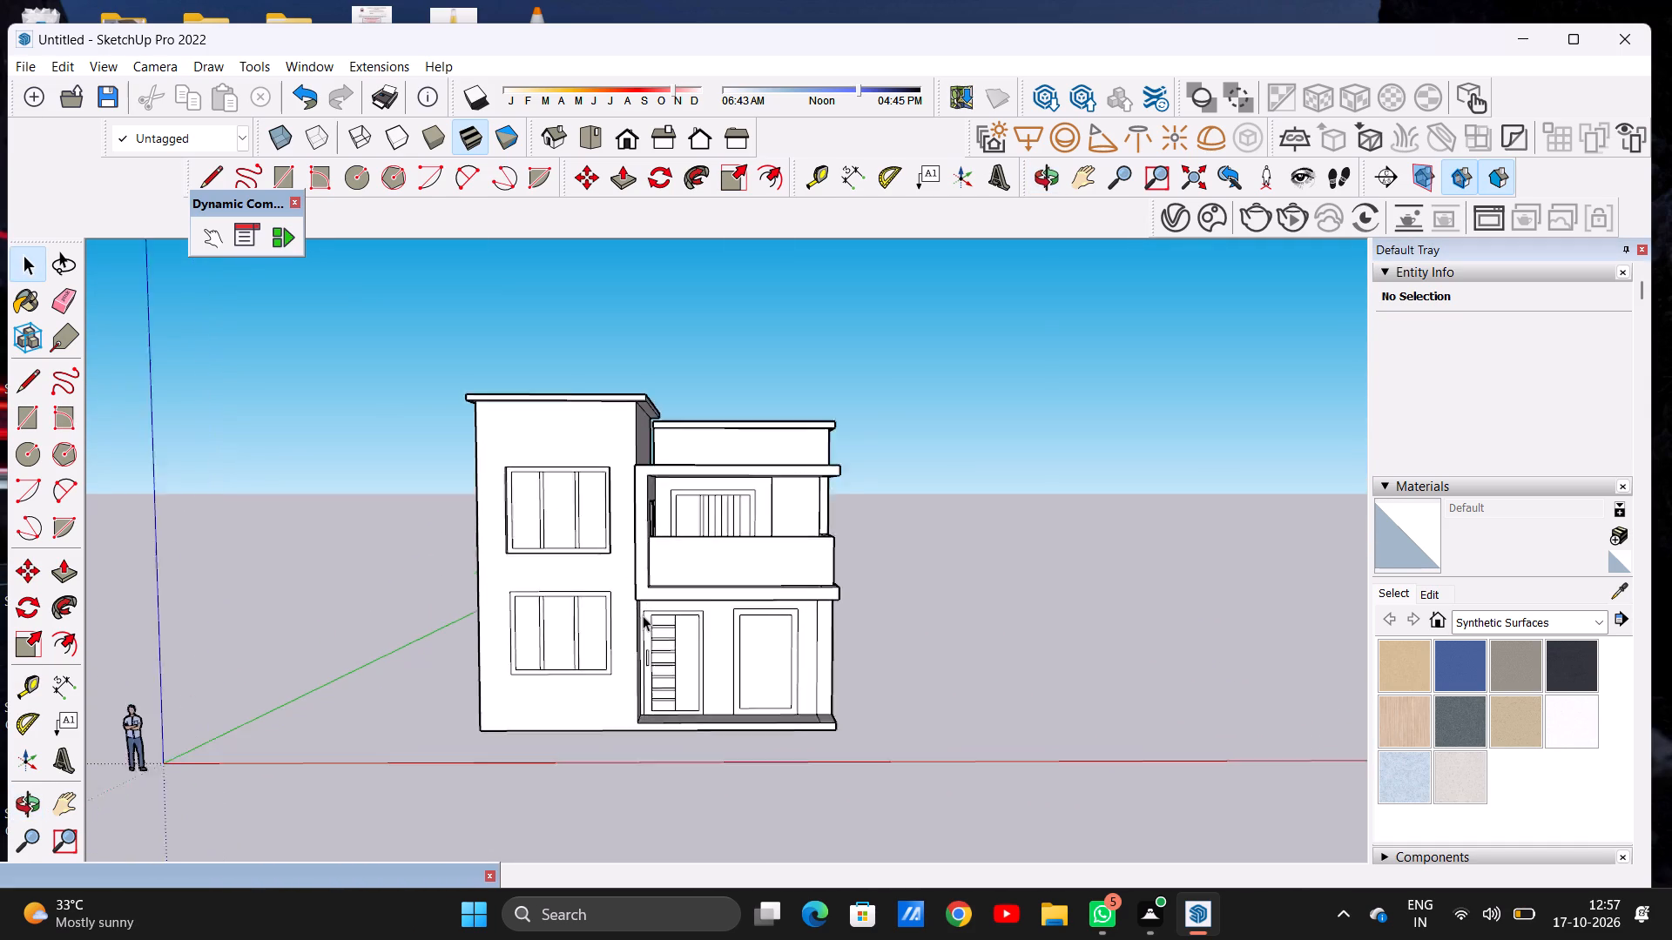
scroll(643, 615, up, 2)
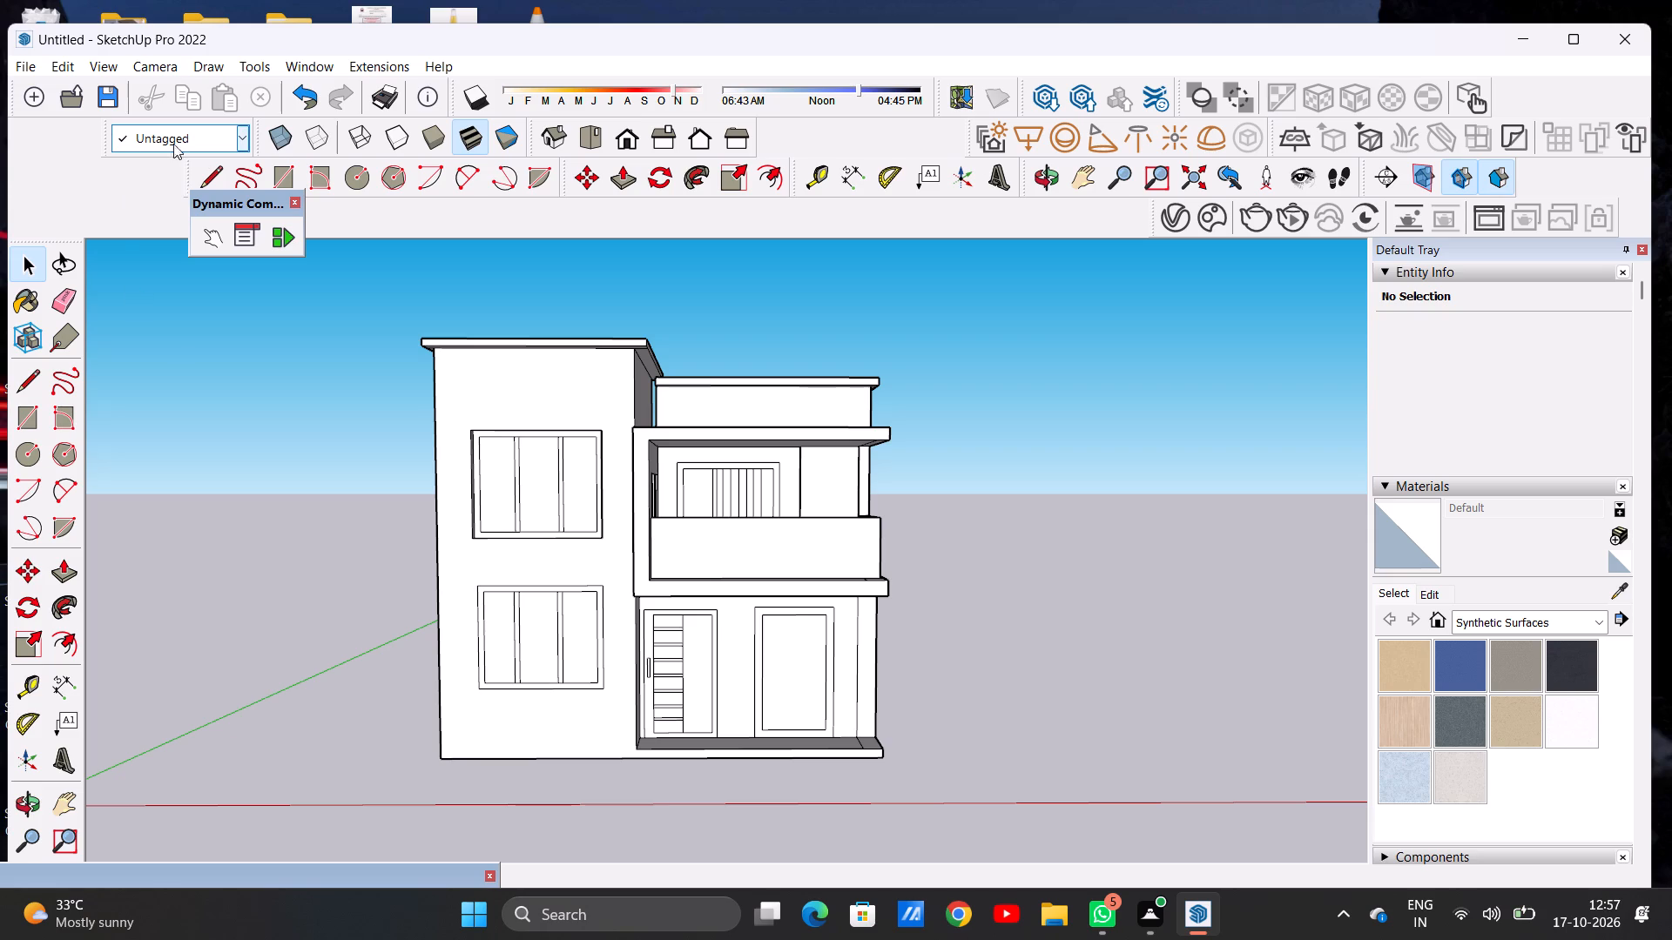
scroll(691, 679, down, 14)
scroll(699, 612, up, 12)
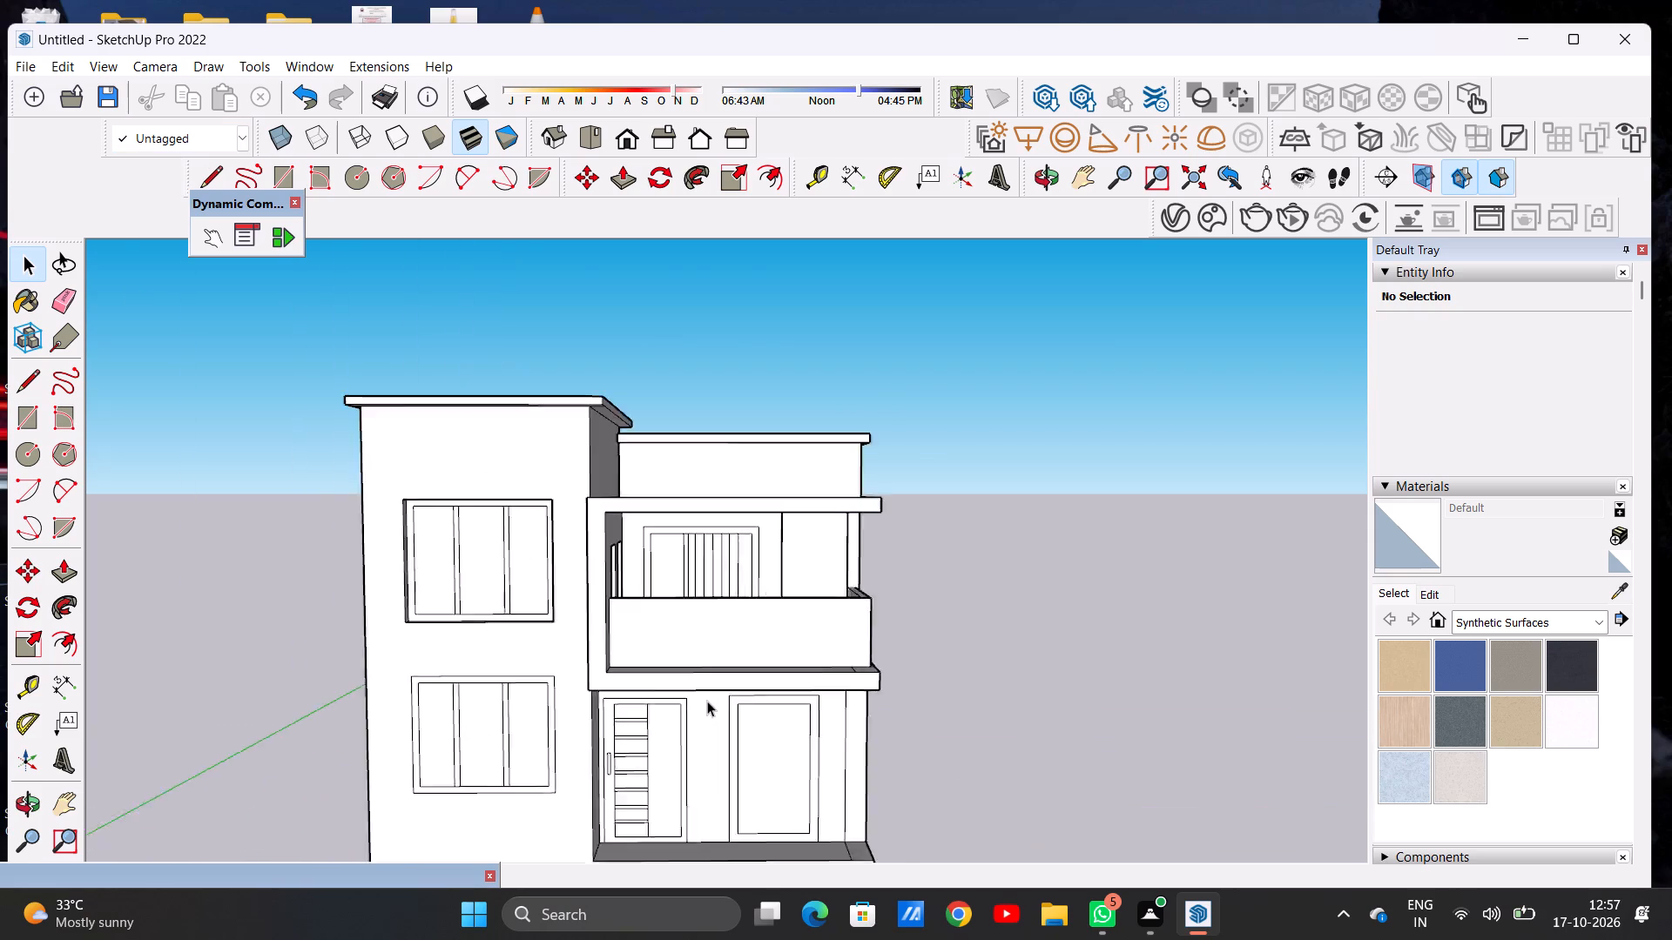
scroll(707, 701, up, 2)
middle_drag(1020, 575, 981, 622)
scroll(981, 629, down, 5)
scroll(869, 676, up, 5)
middle_drag(865, 662, 861, 619)
scroll(861, 619, up, 2)
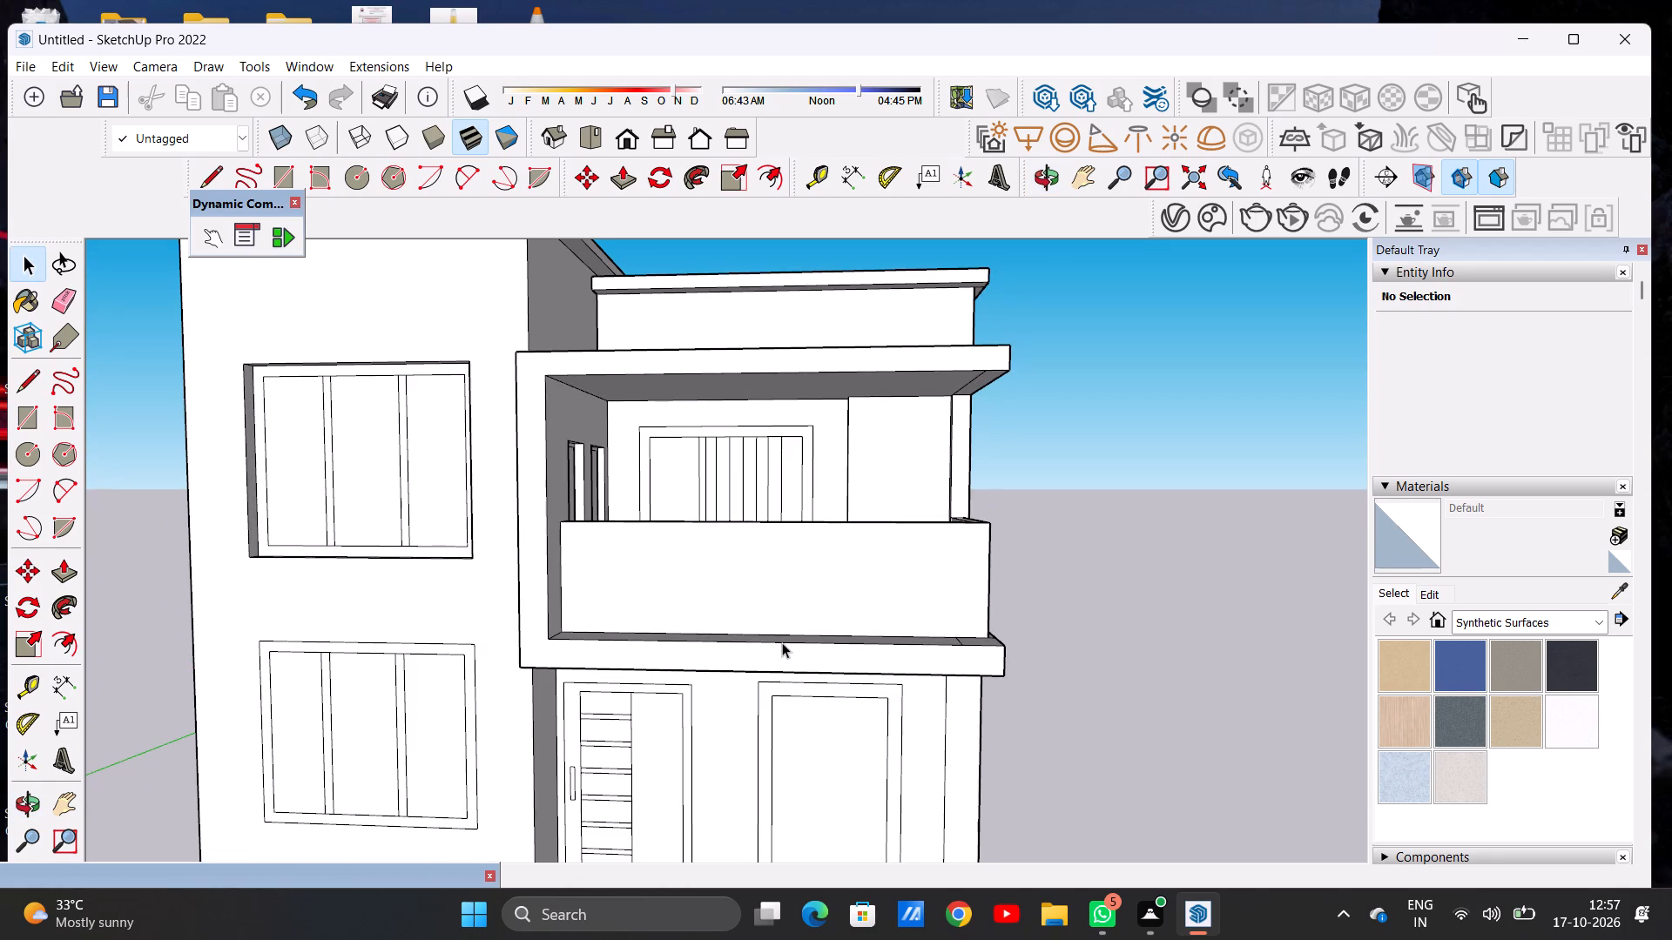
Paint the balcony parapet's outer front face, corner strip and outer side face with Translucent Glass Safety from Glass and Mirrors.
click(1514, 632)
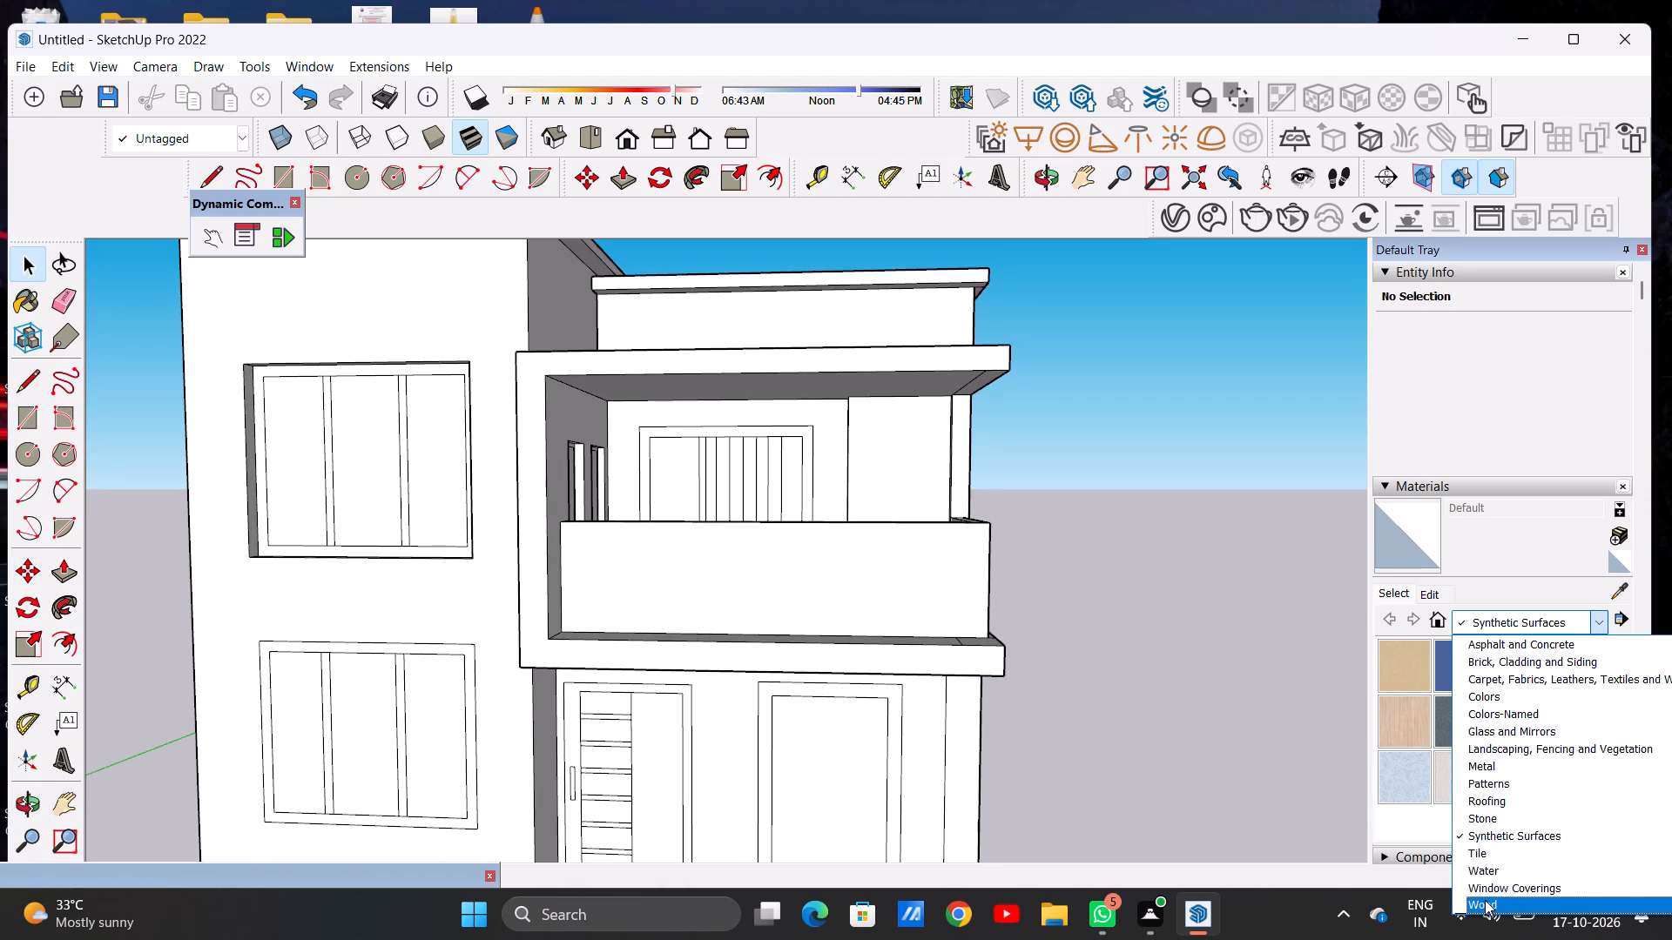
click(1514, 735)
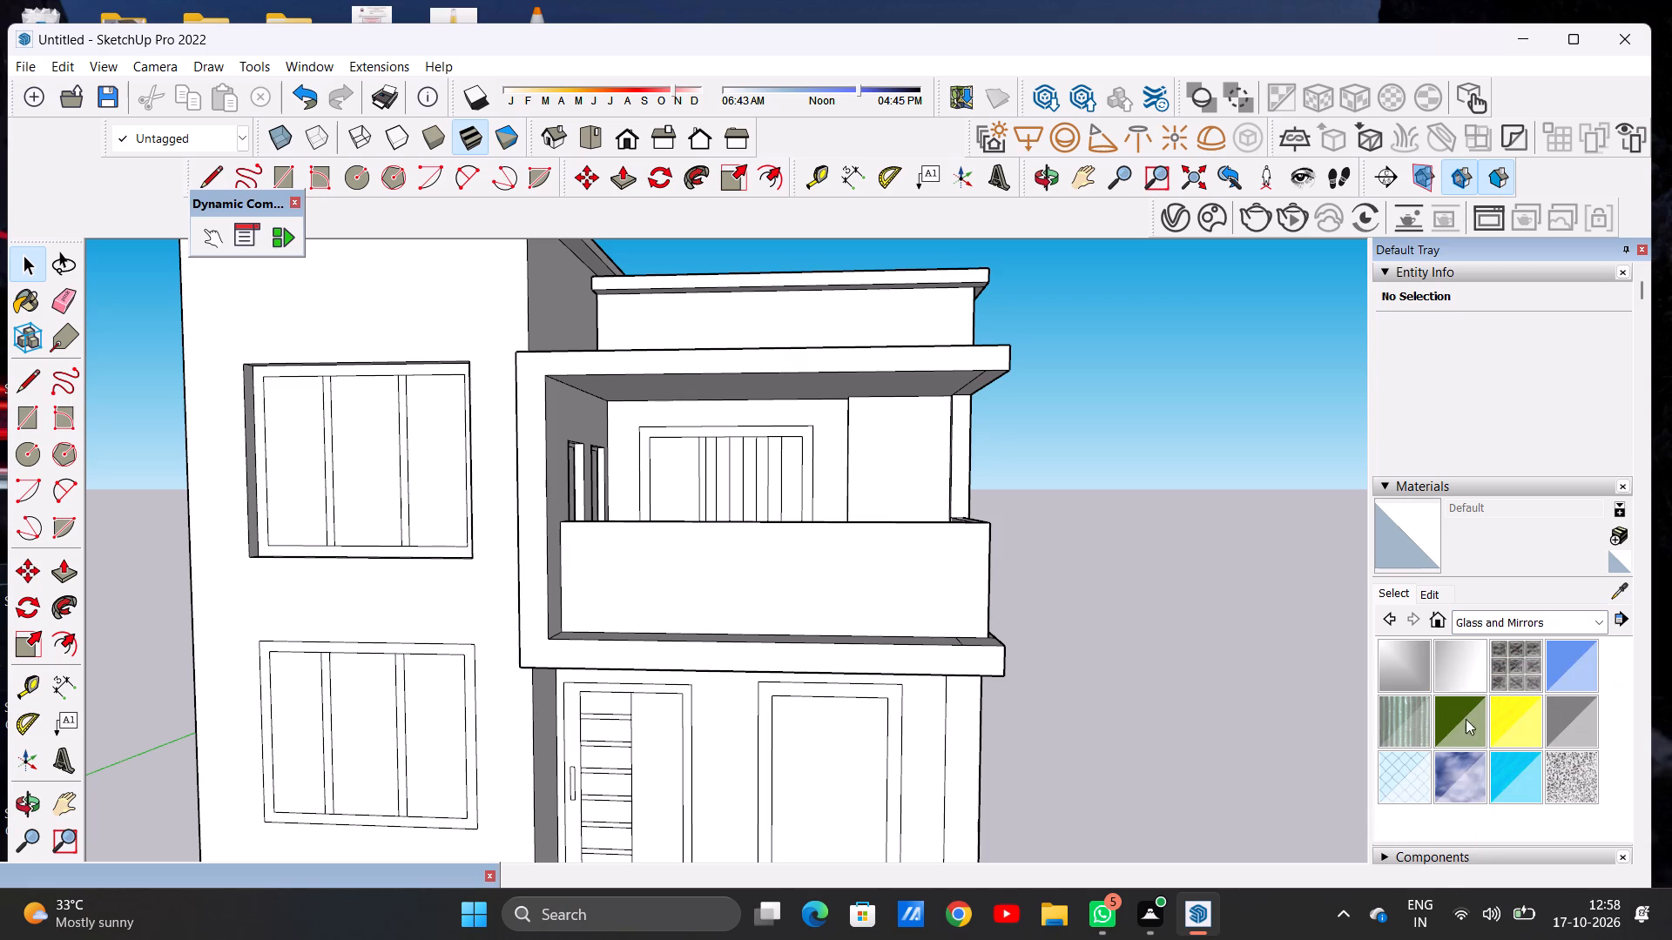
click(1412, 776)
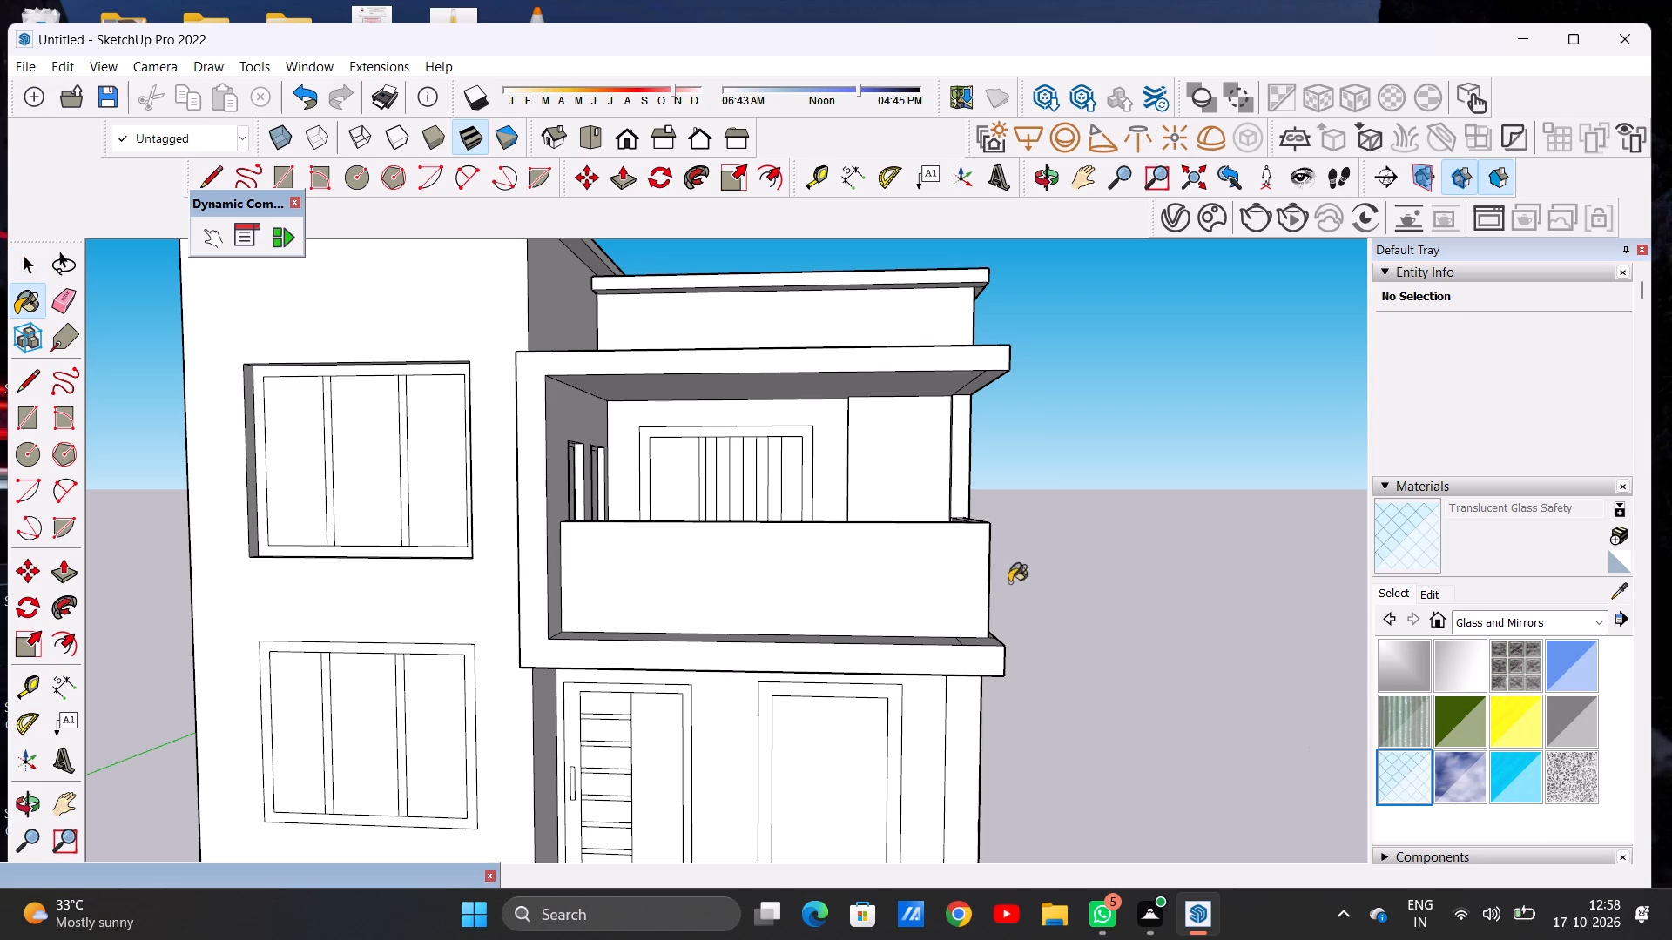
scroll(901, 567, up, 12)
click(898, 562)
scroll(889, 572, down, 16)
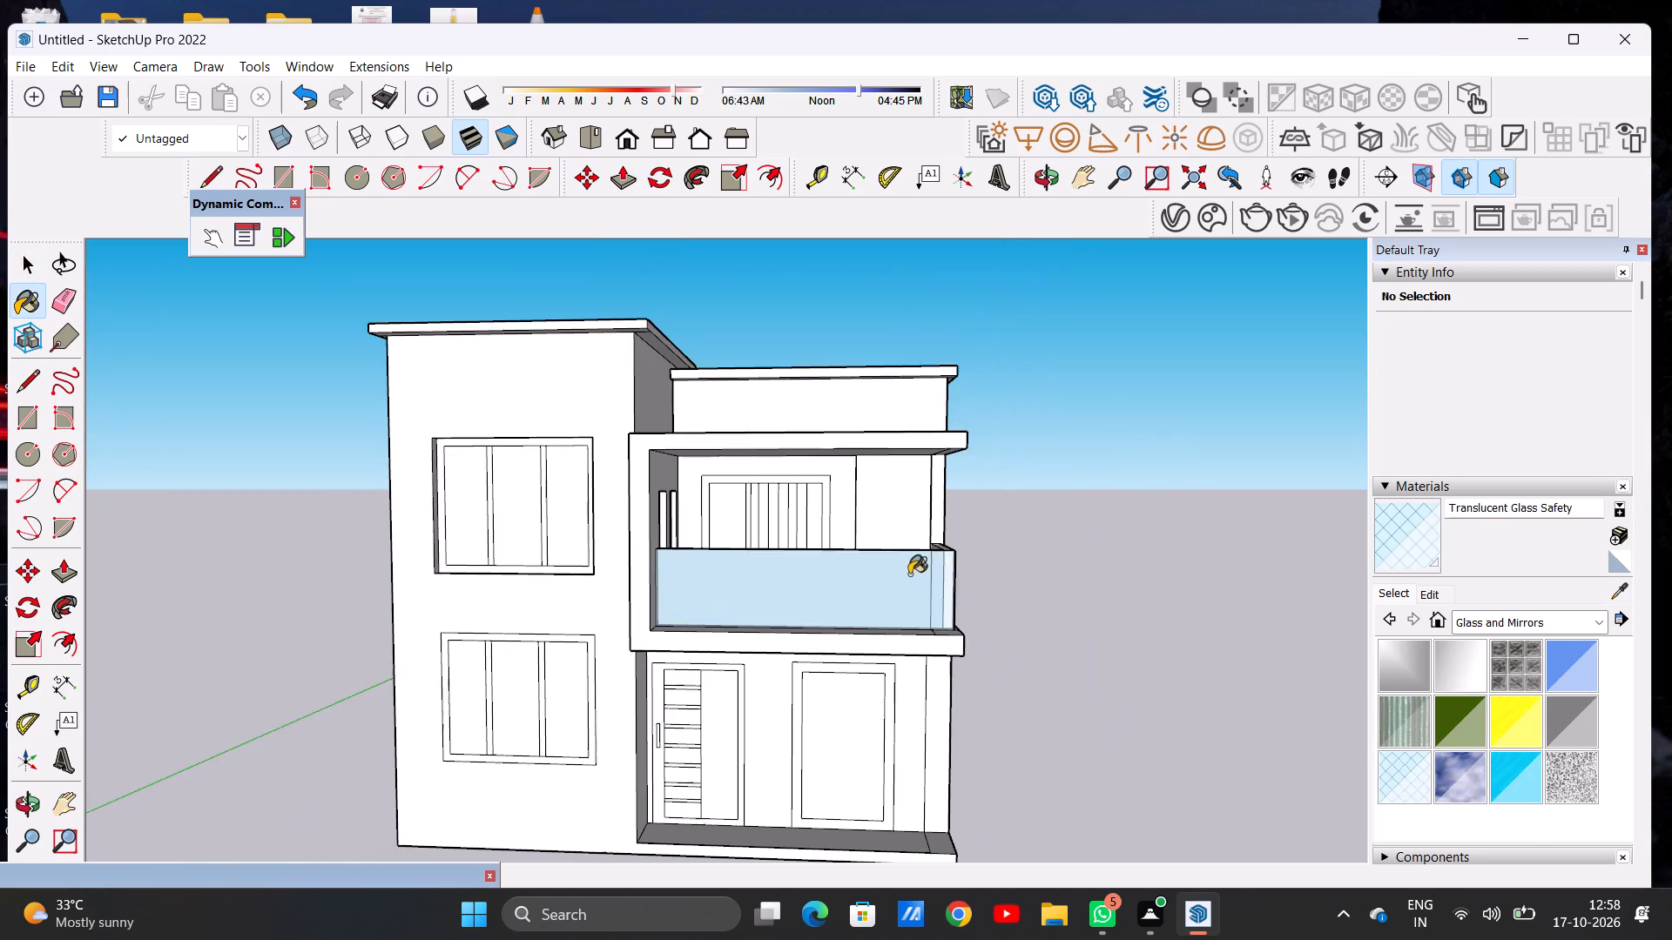
middle_drag(1031, 584, 743, 694)
scroll(826, 637, up, 14)
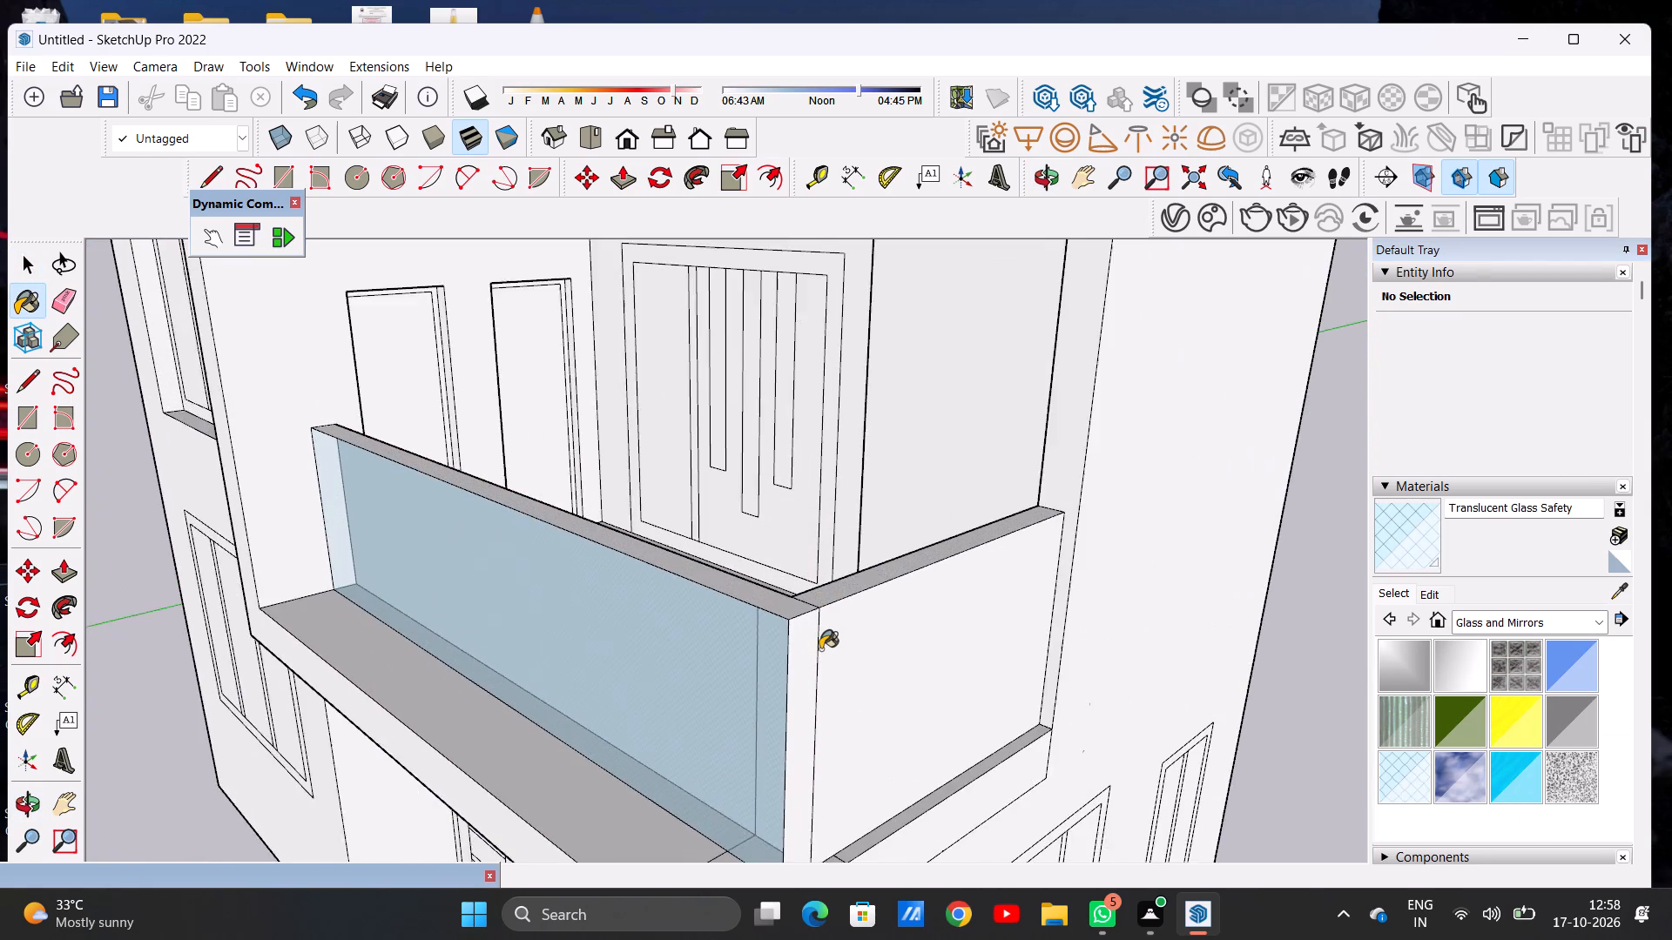
scroll(820, 649, up, 5)
click(794, 652)
click(901, 628)
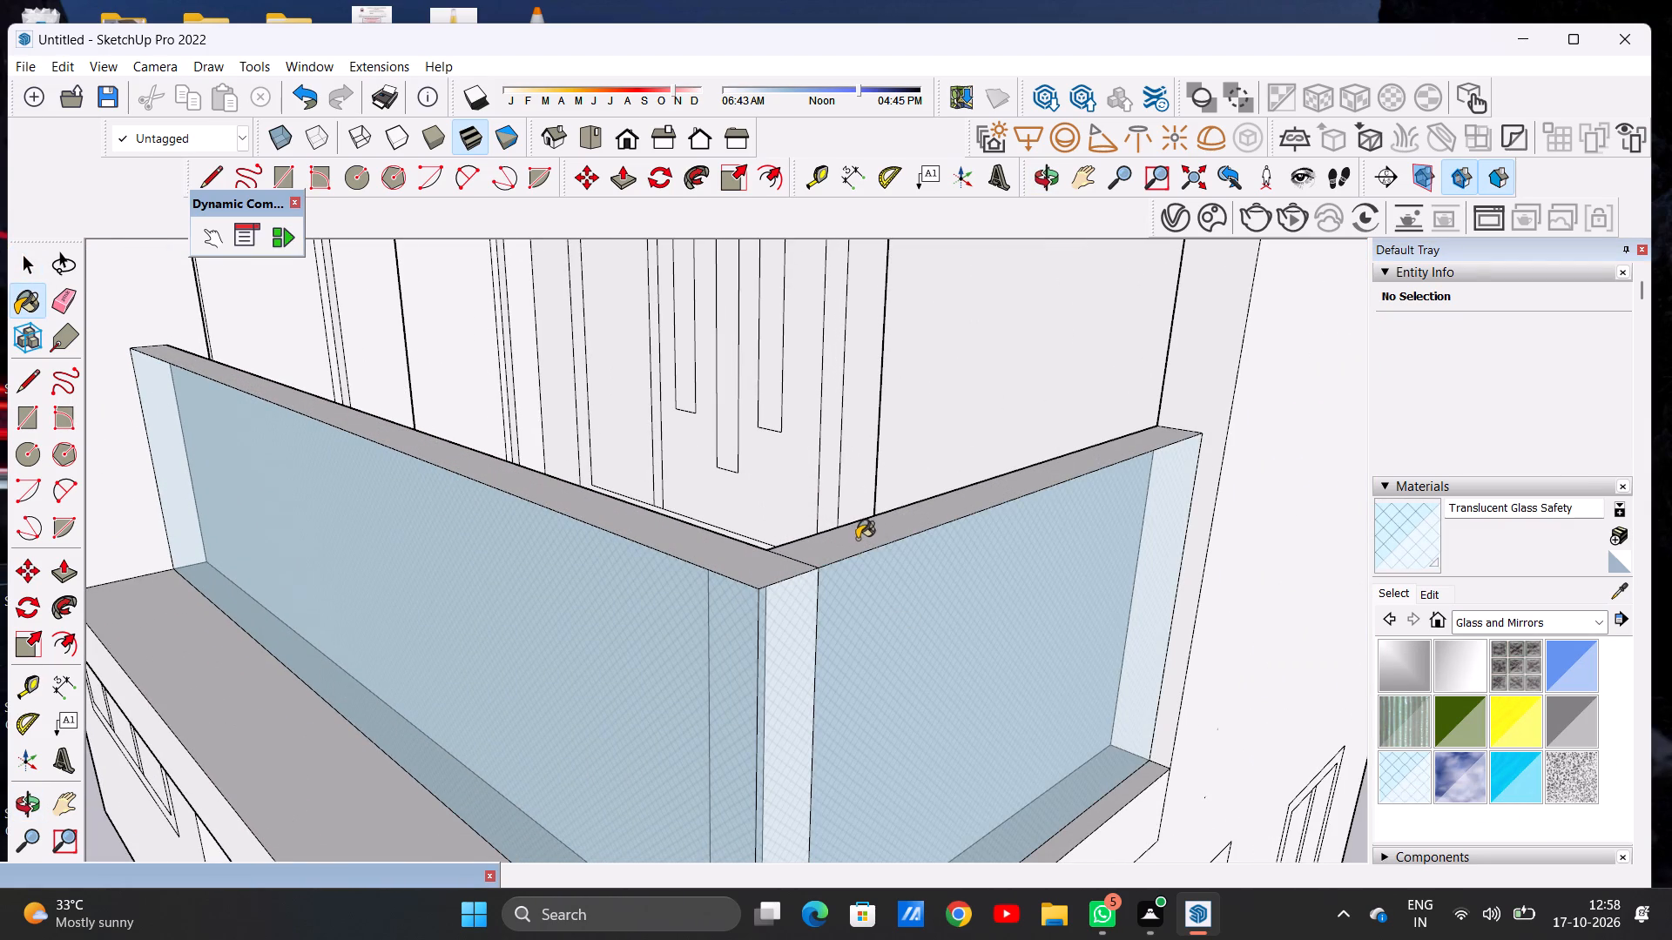
Paint the inner faces of the balcony's front and side parapets with Translucent Glass Safety.
scroll(467, 697, down, 7)
middle_drag(657, 587, 470, 650)
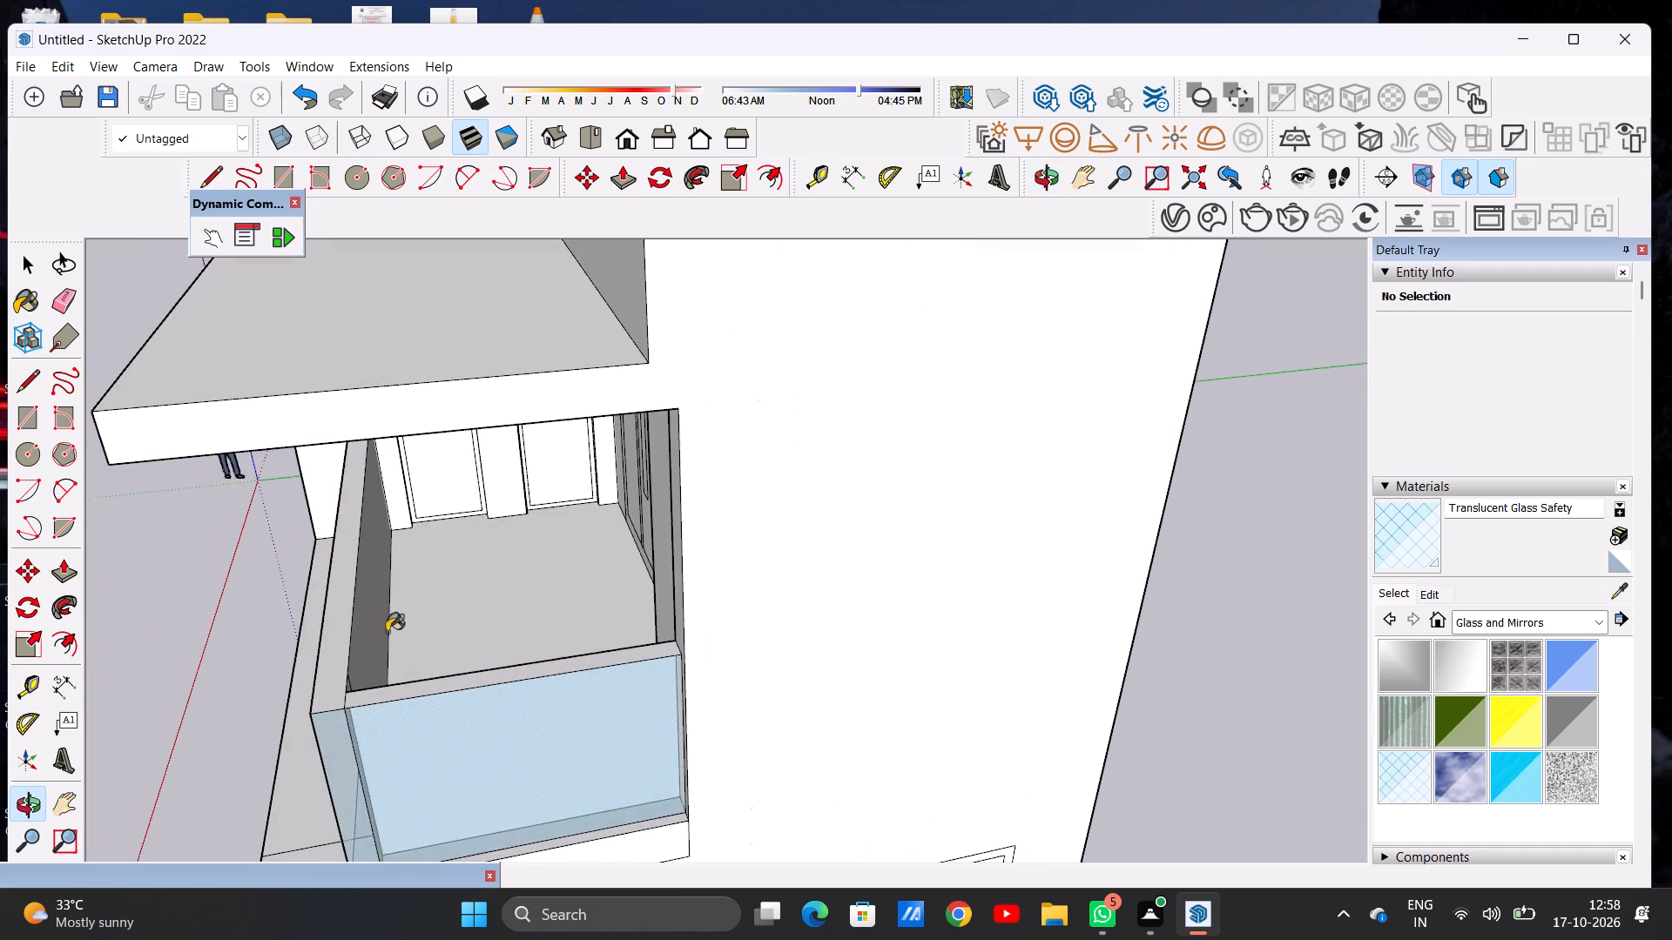
scroll(380, 635, up, 9)
scroll(347, 650, down, 1)
scroll(347, 650, up, 2)
click(334, 650)
scroll(585, 761, down, 10)
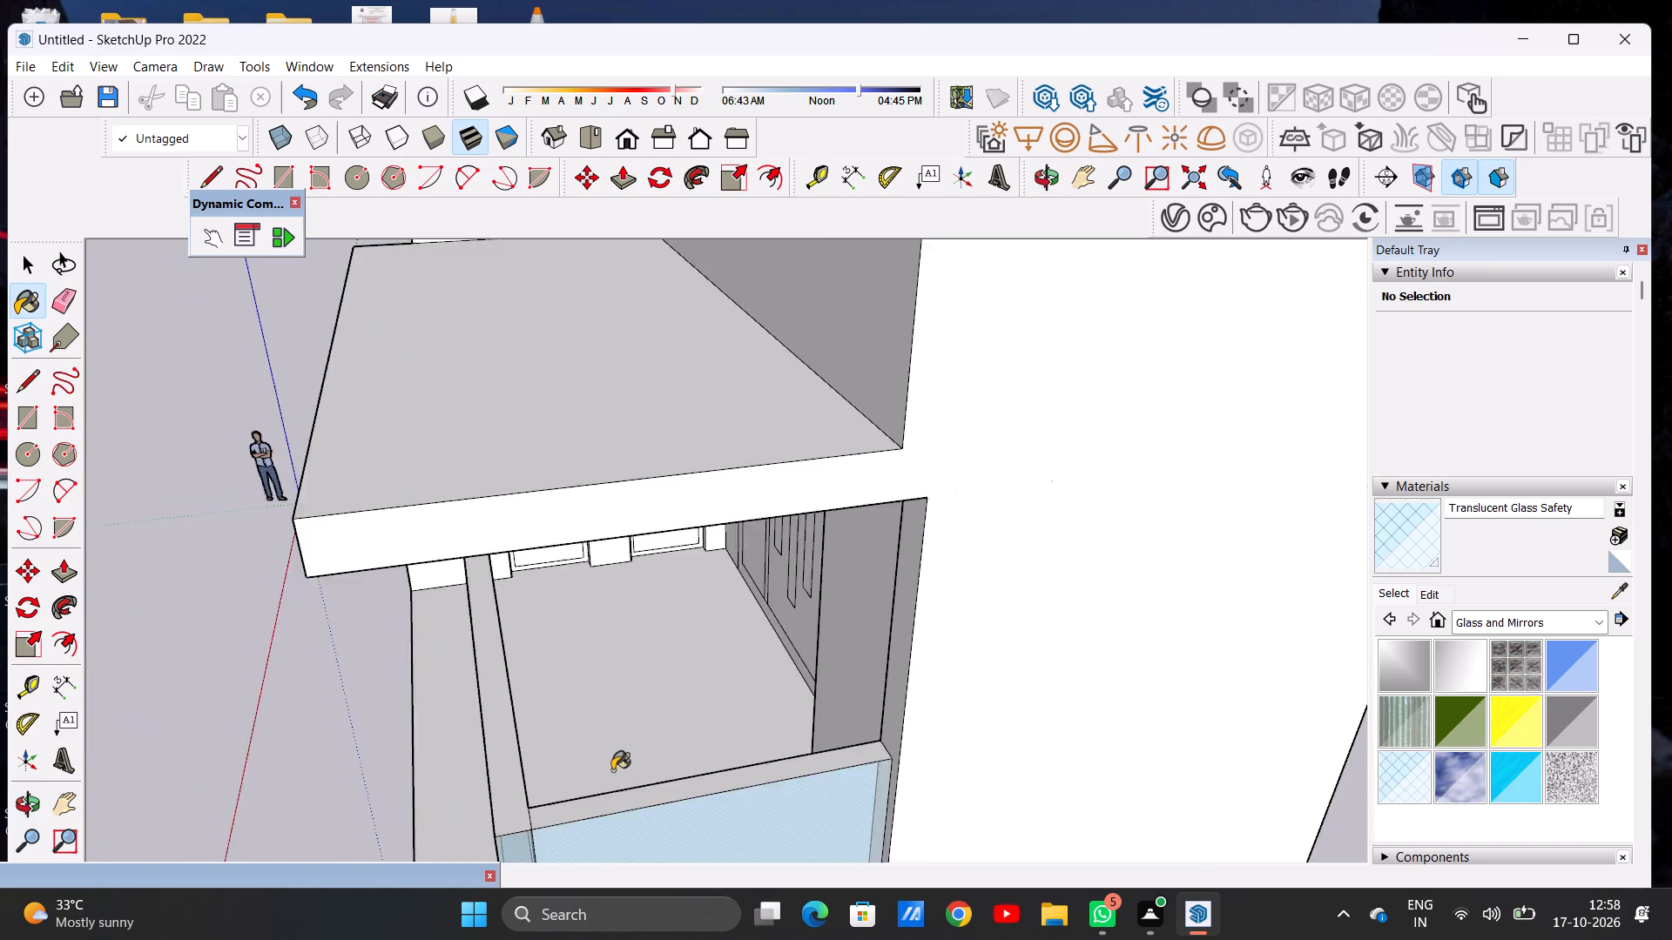
scroll(612, 770, down, 4)
middle_drag(395, 719, 847, 634)
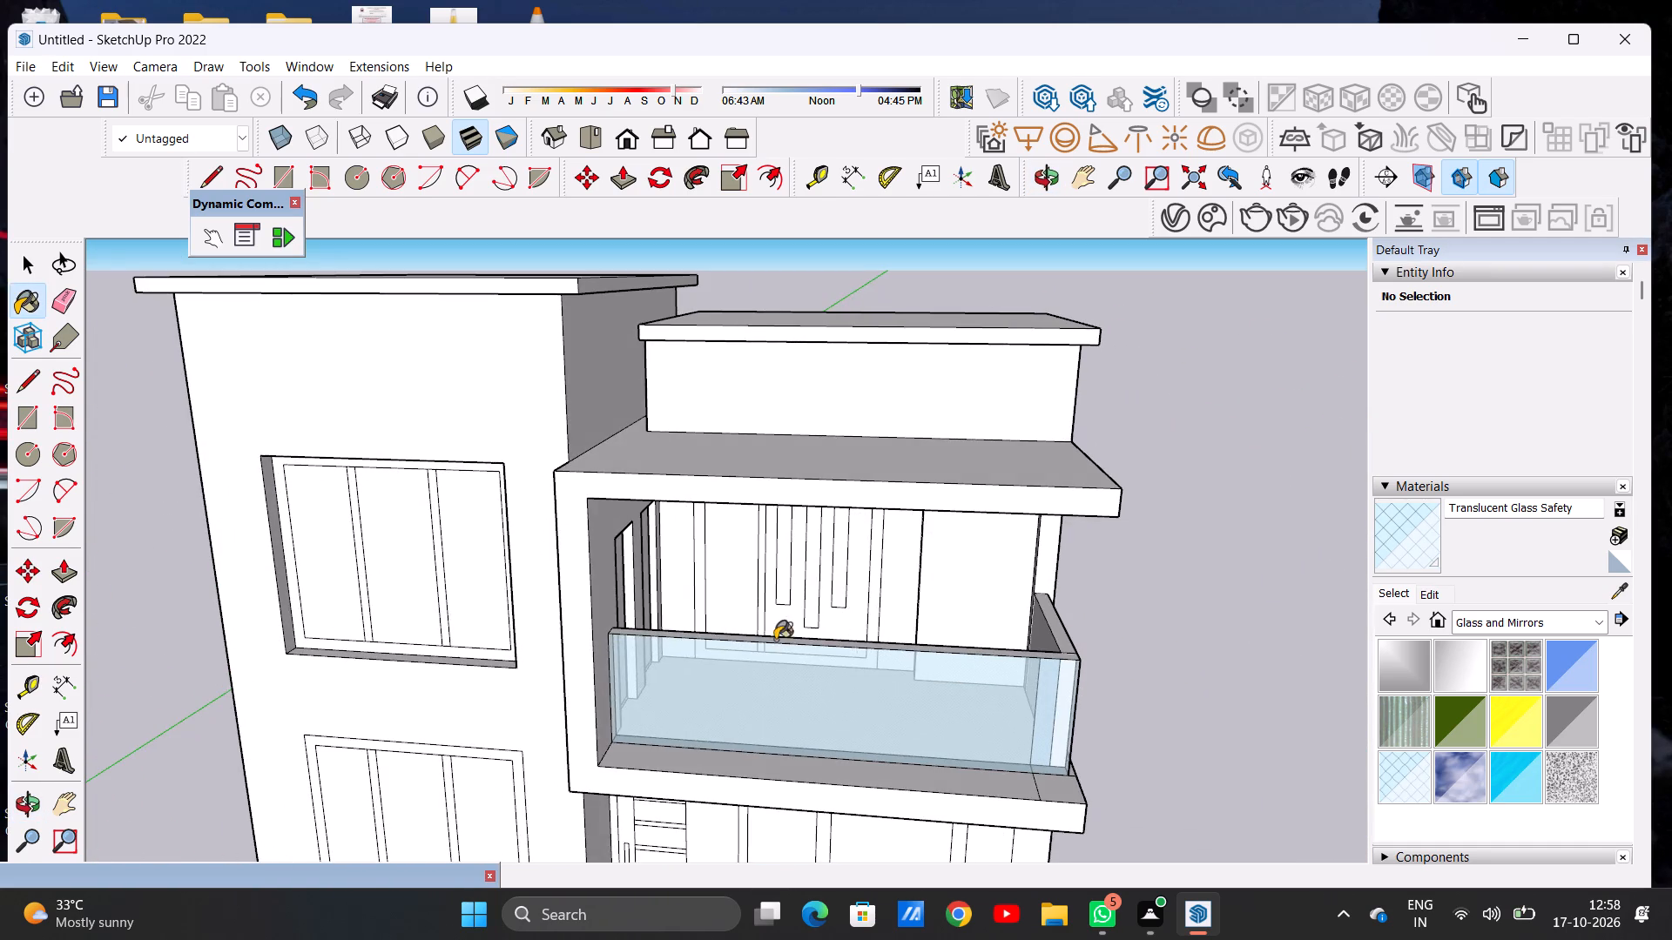
middle_drag(738, 645, 924, 641)
scroll(1008, 582, up, 14)
click(1022, 601)
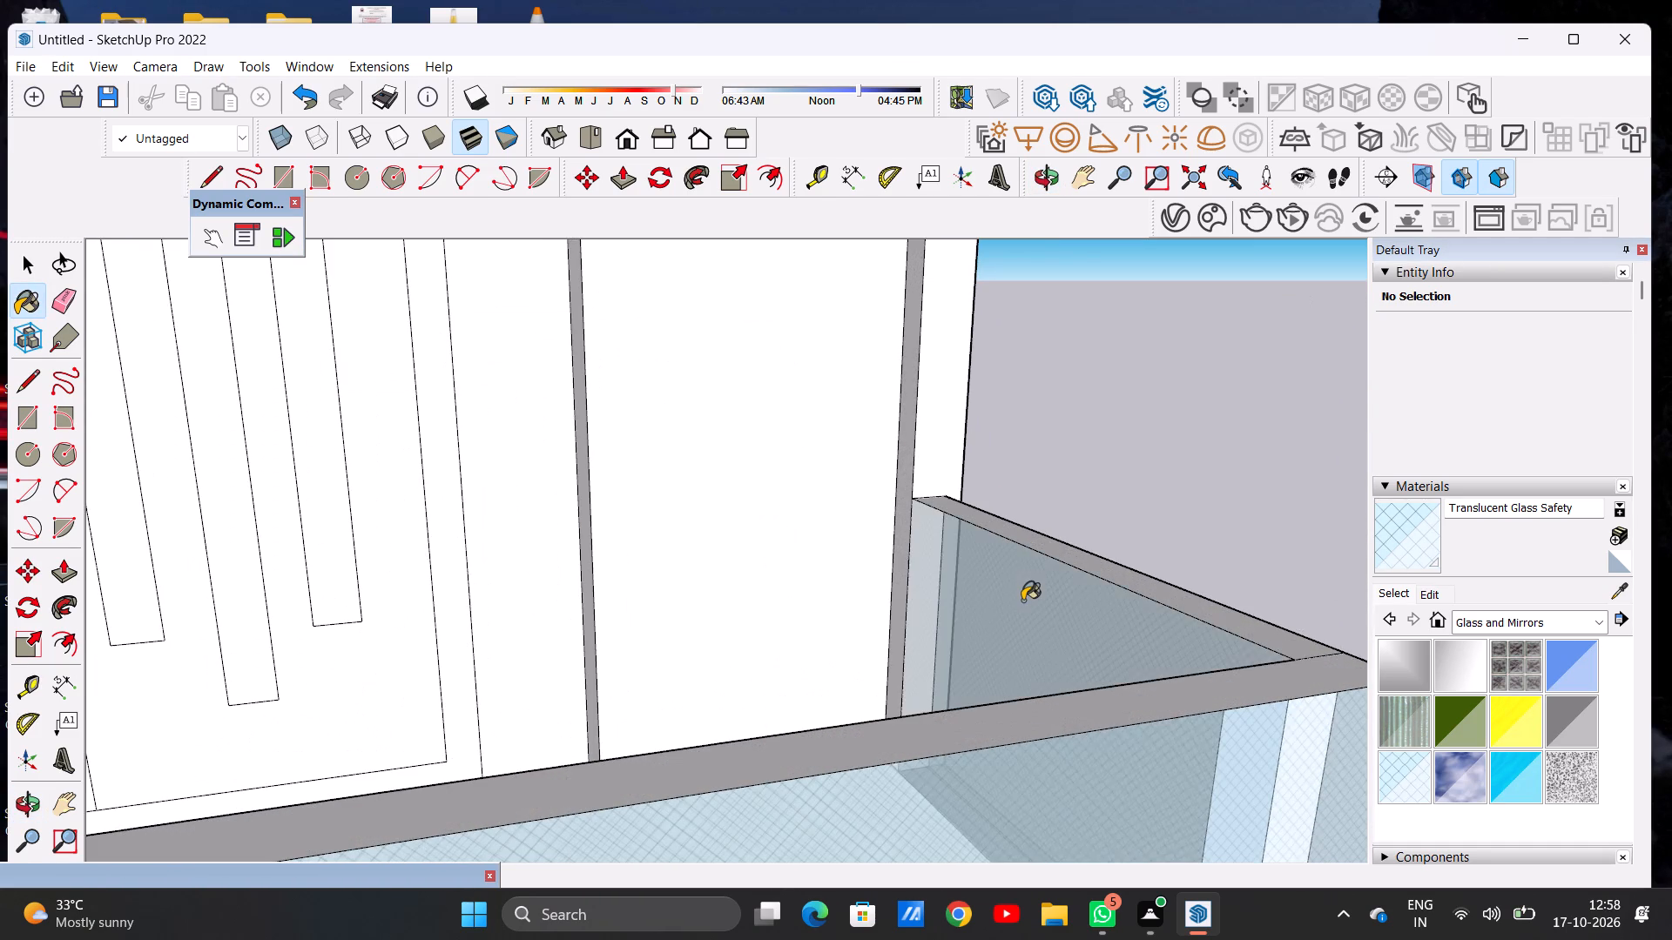
Examine the glazed balcony parapet from the front, from below and from above.
scroll(573, 622, down, 14)
middle_drag(603, 718, 556, 614)
scroll(631, 664, down, 6)
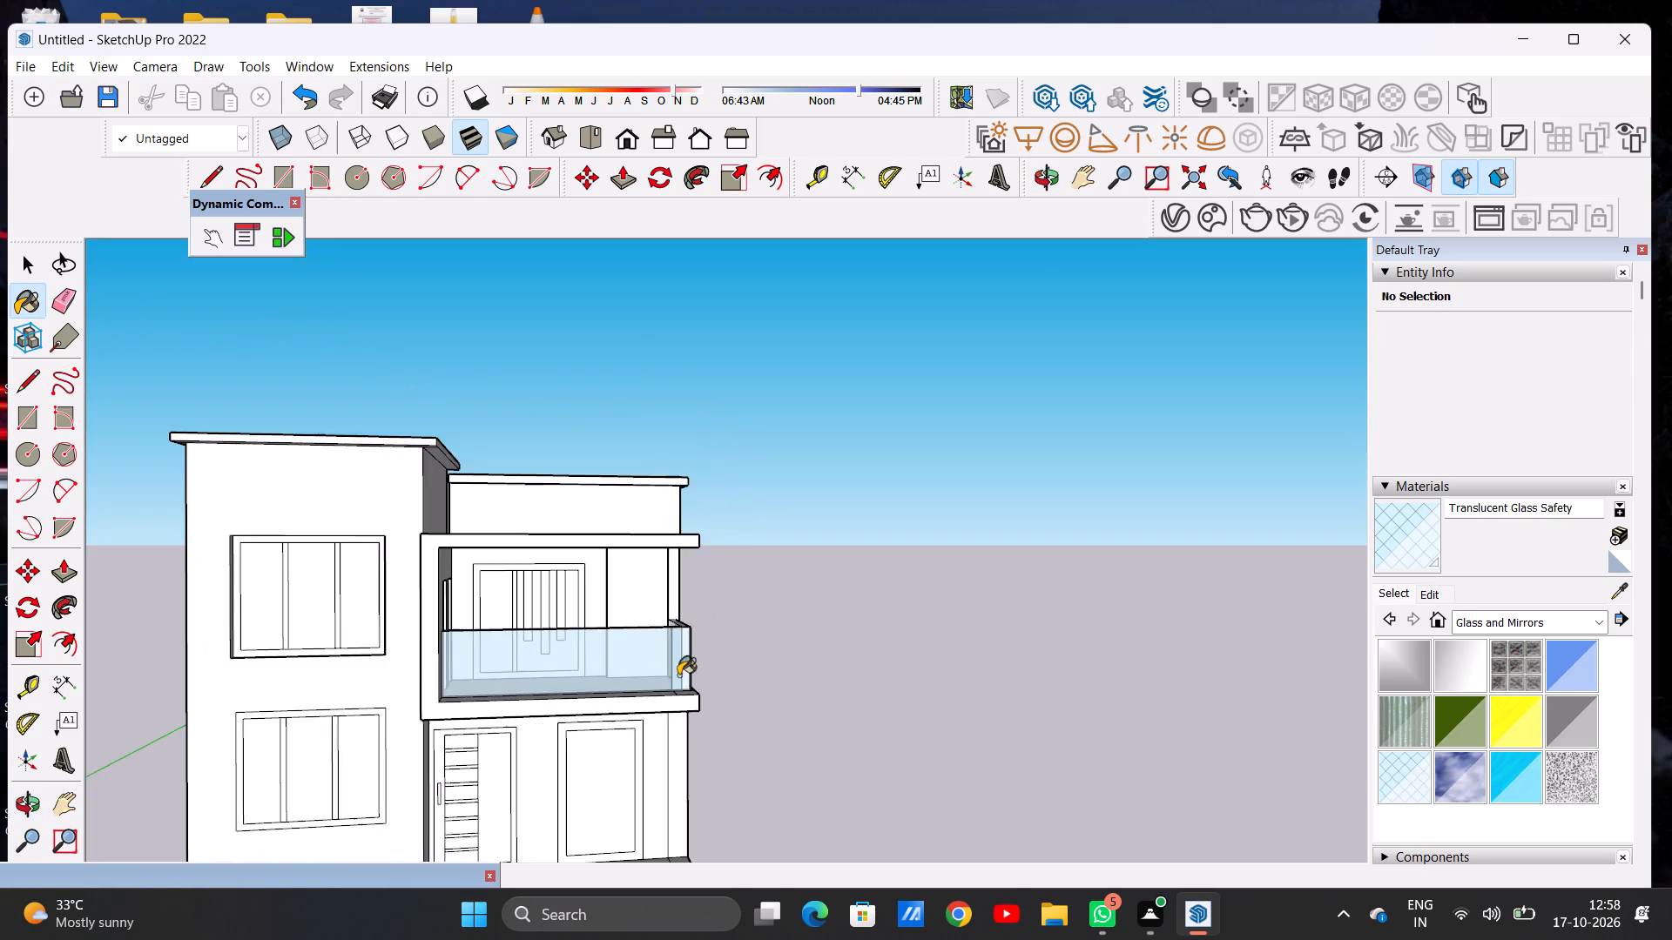
middle_drag(852, 693, 663, 651)
scroll(1095, 744, down, 6)
scroll(840, 746, up, 5)
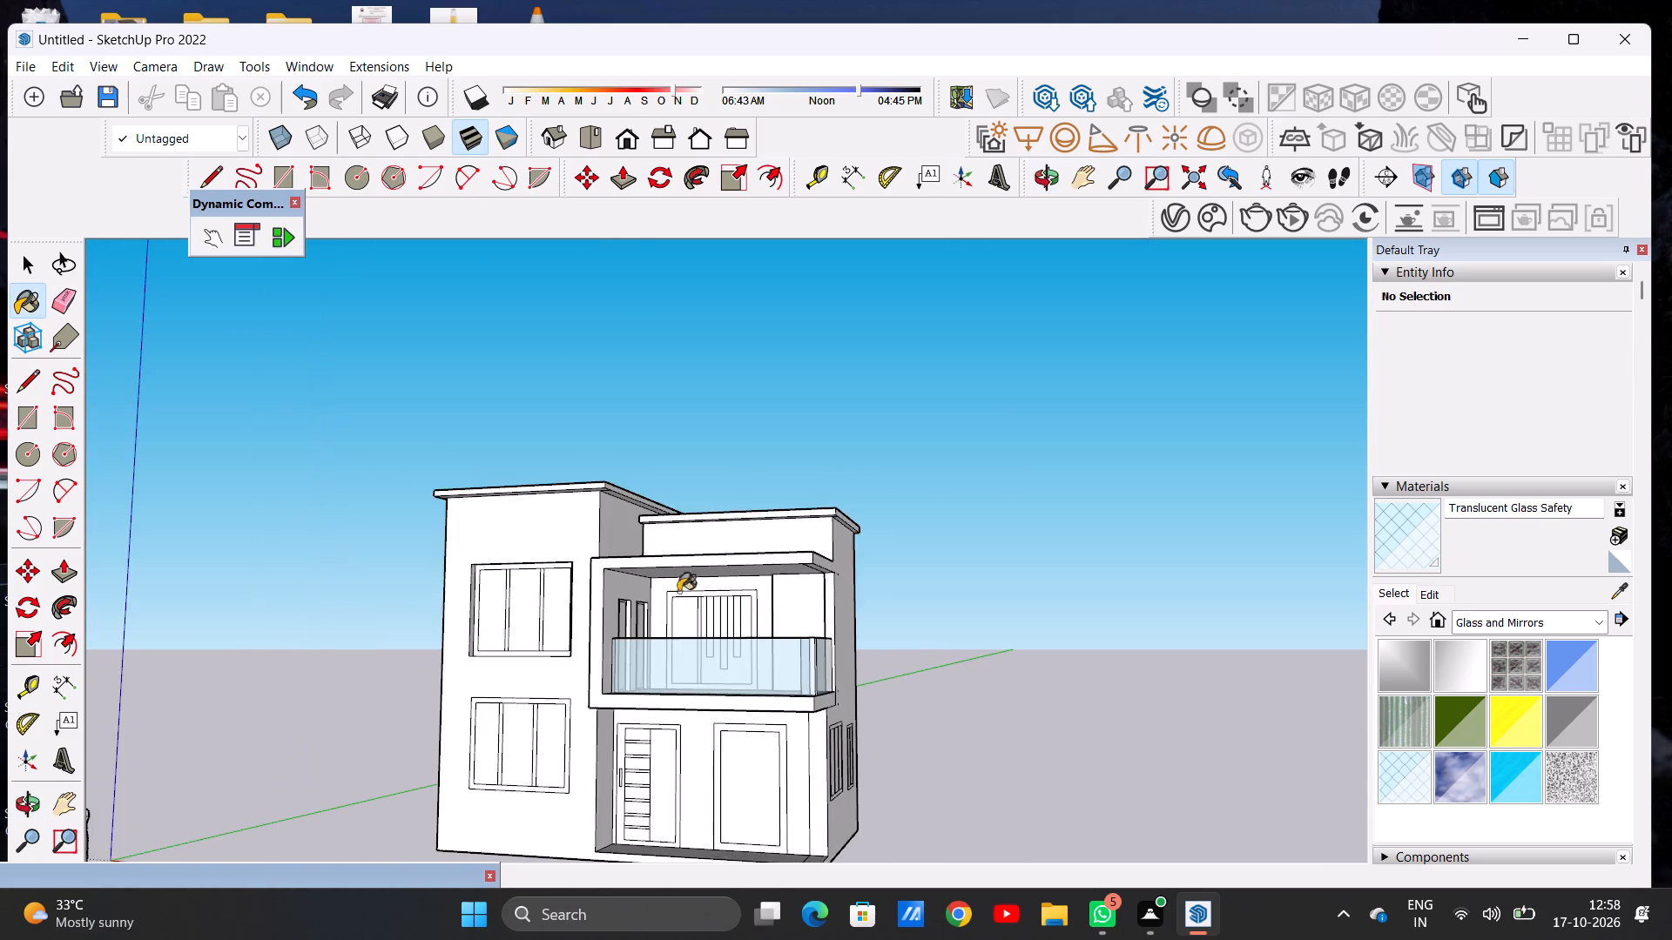
scroll(667, 605, up, 5)
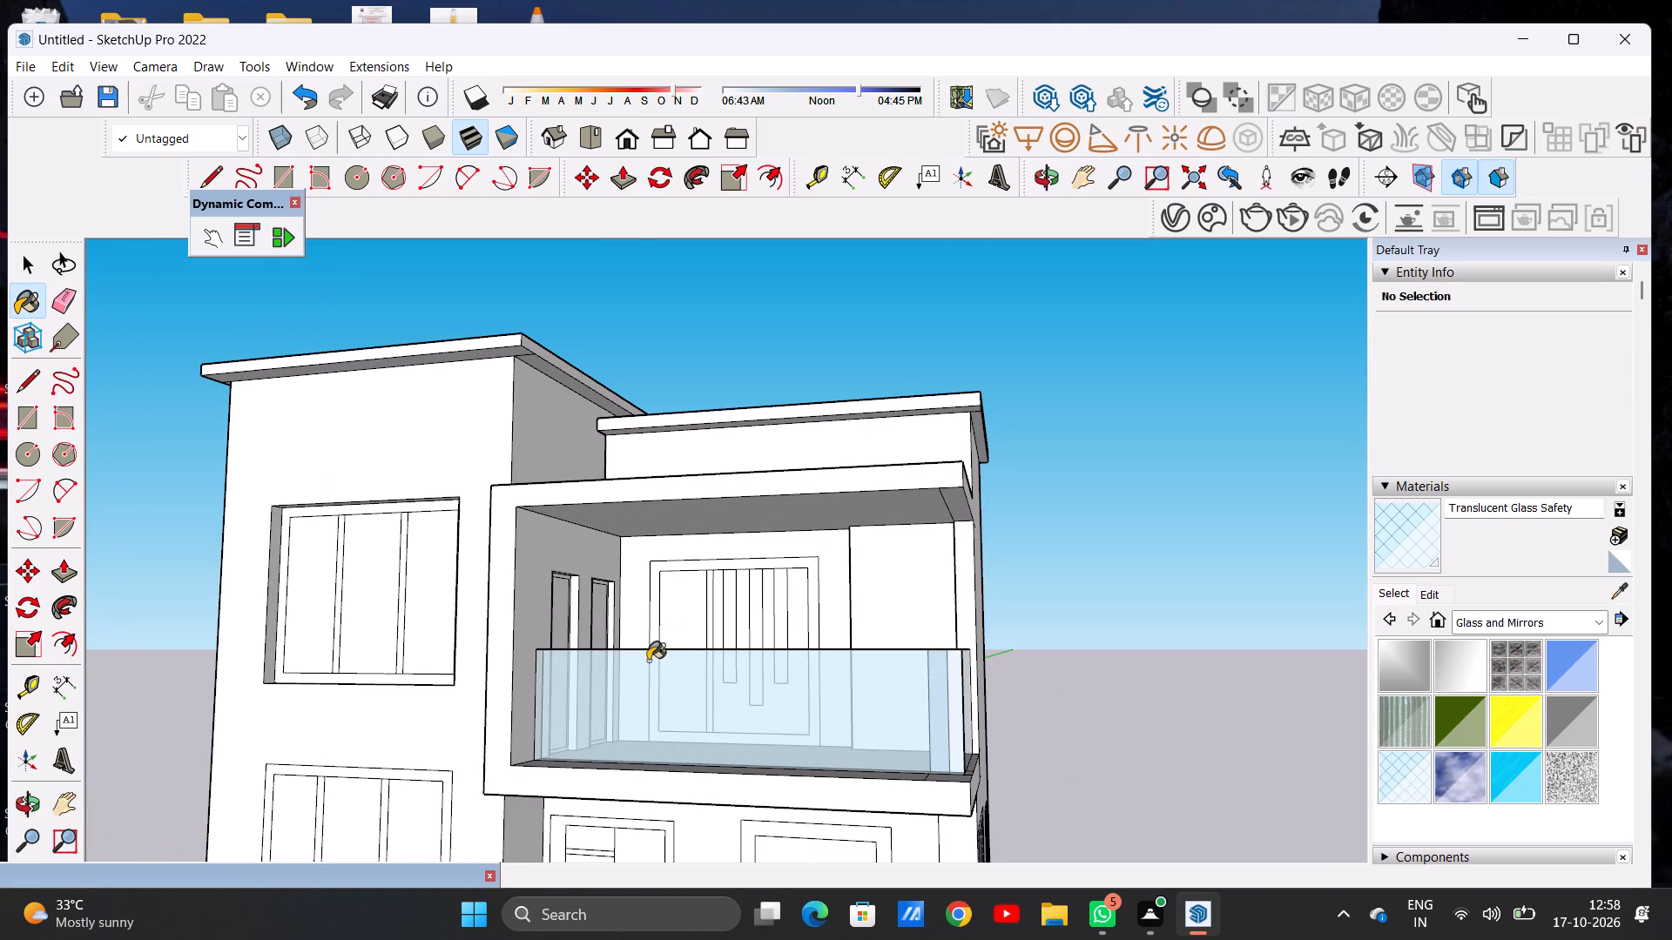
middle_drag(906, 647, 952, 882)
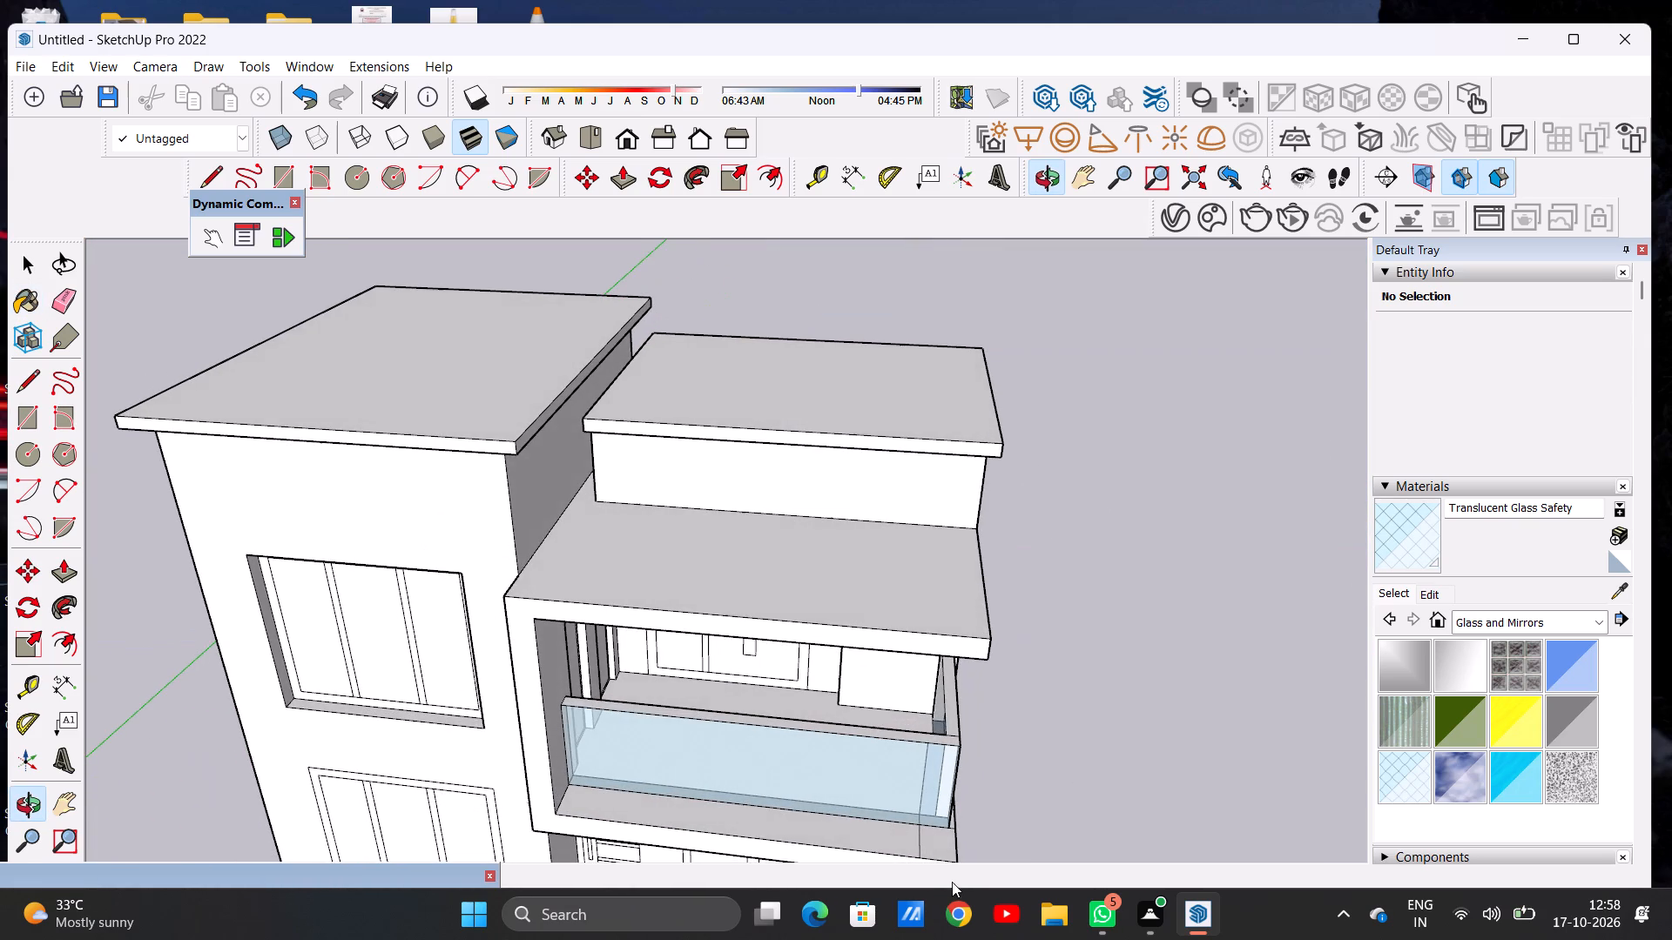
Paint the top face of the balcony's front parapet with Translucent Glass Safety.
scroll(974, 769, up, 13)
click(920, 685)
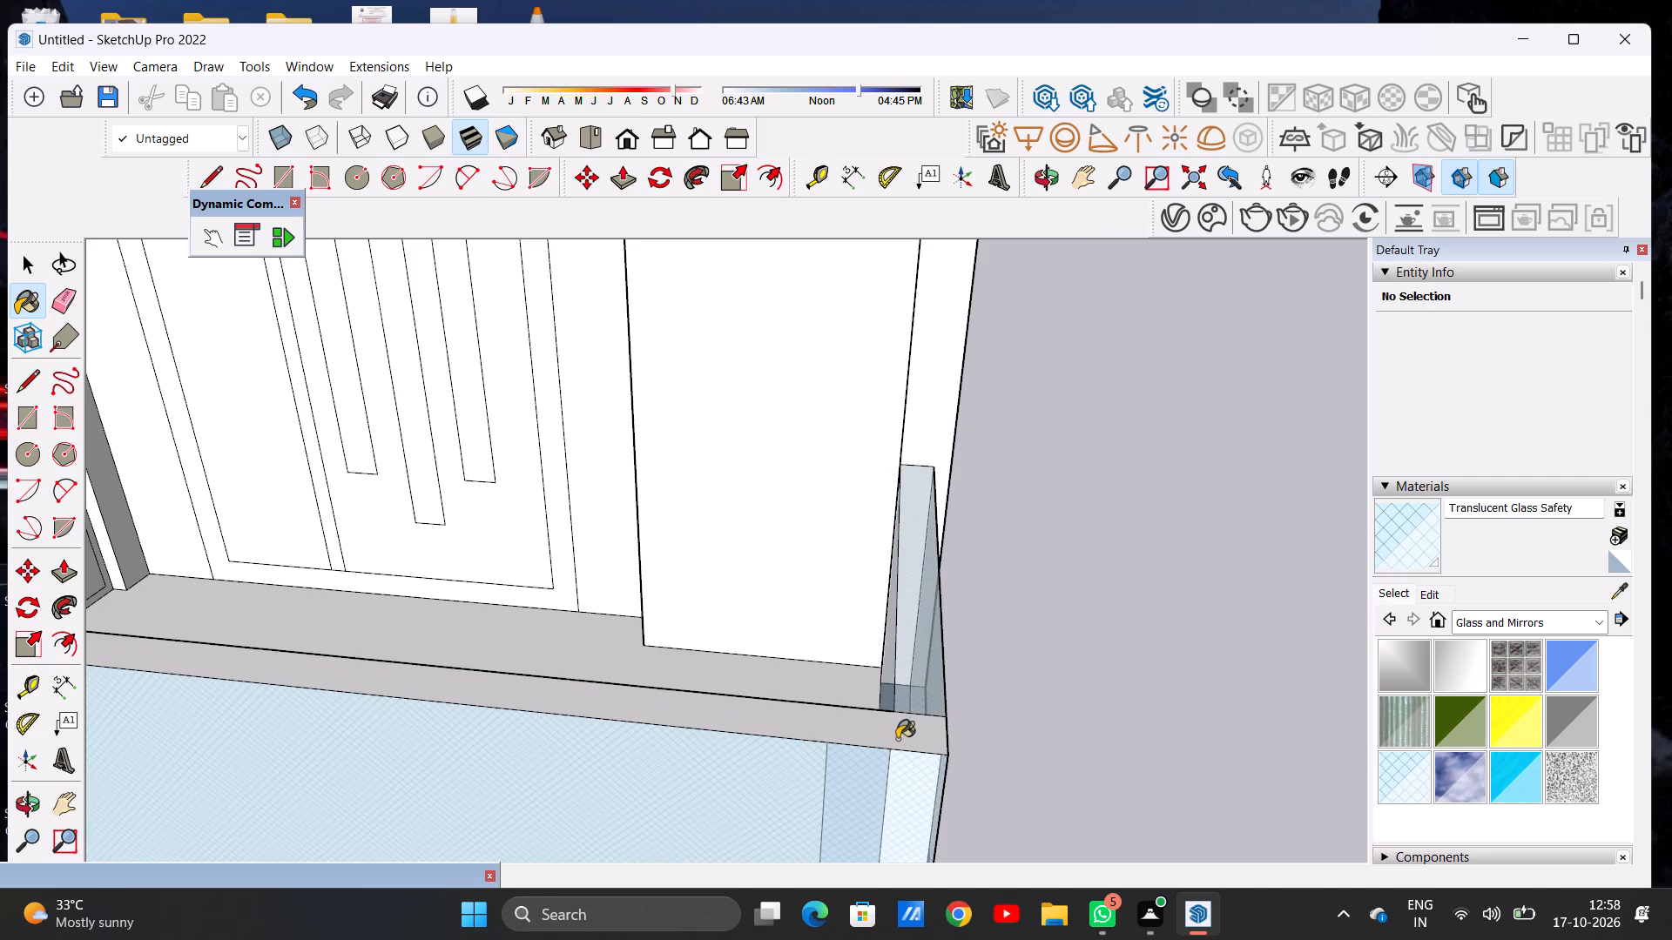
click(897, 739)
Examine the glazed balcony and front facade from below and from several distances.
scroll(906, 786, down, 12)
middle_drag(880, 804, 927, 565)
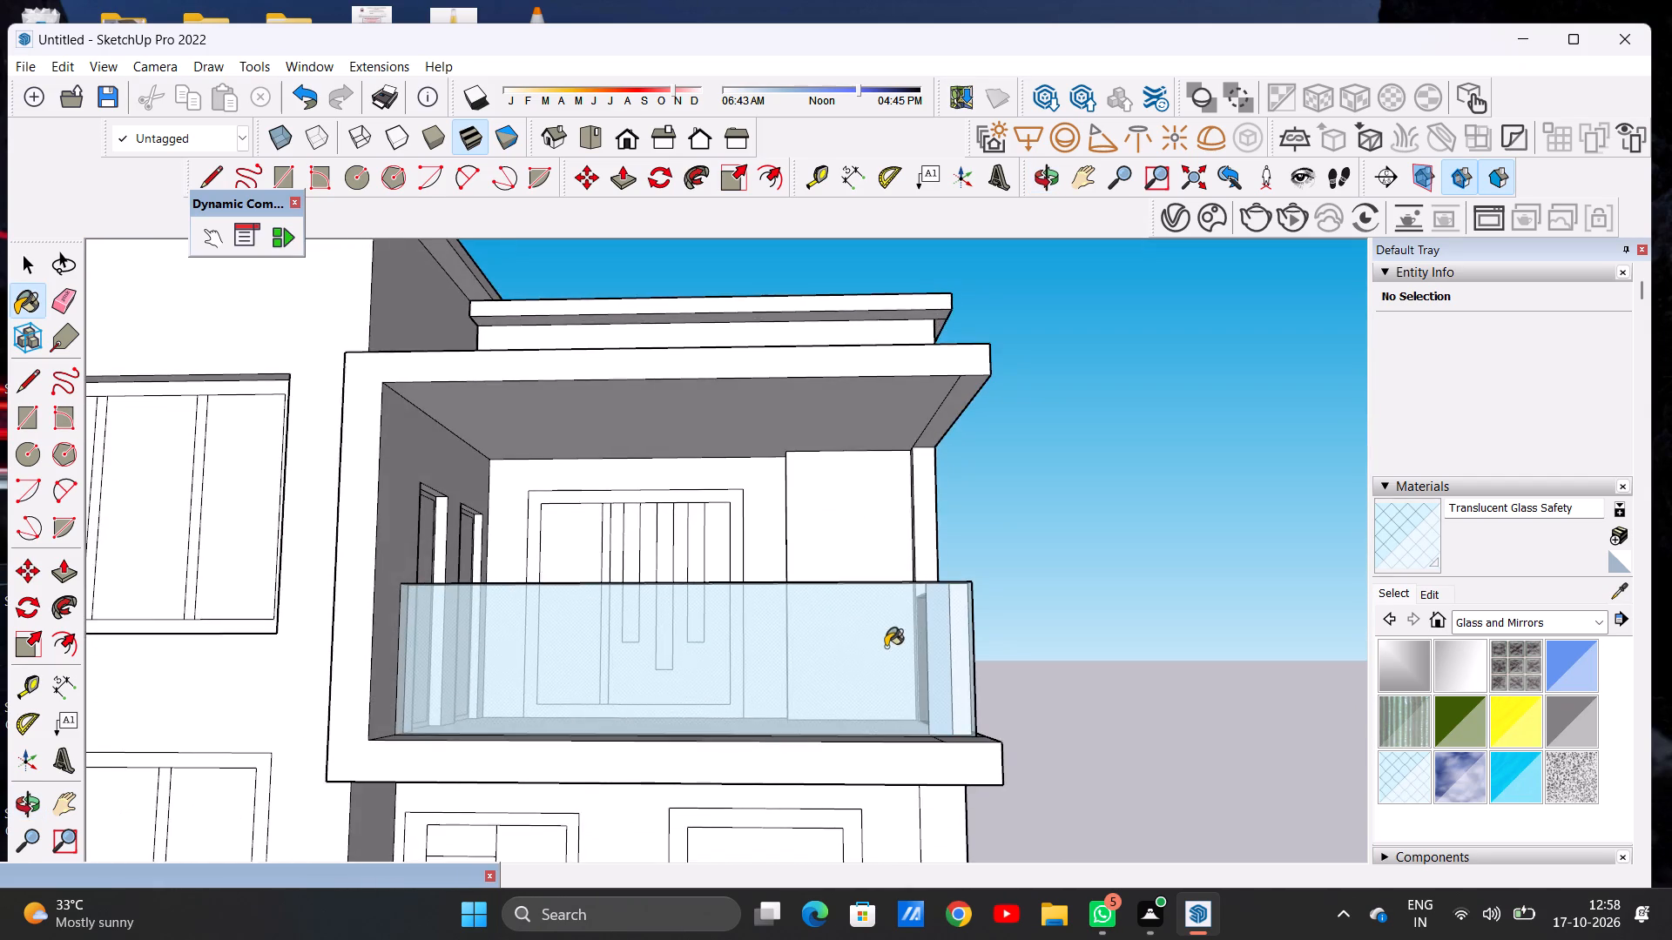
scroll(883, 658, down, 9)
middle_drag(952, 635, 999, 726)
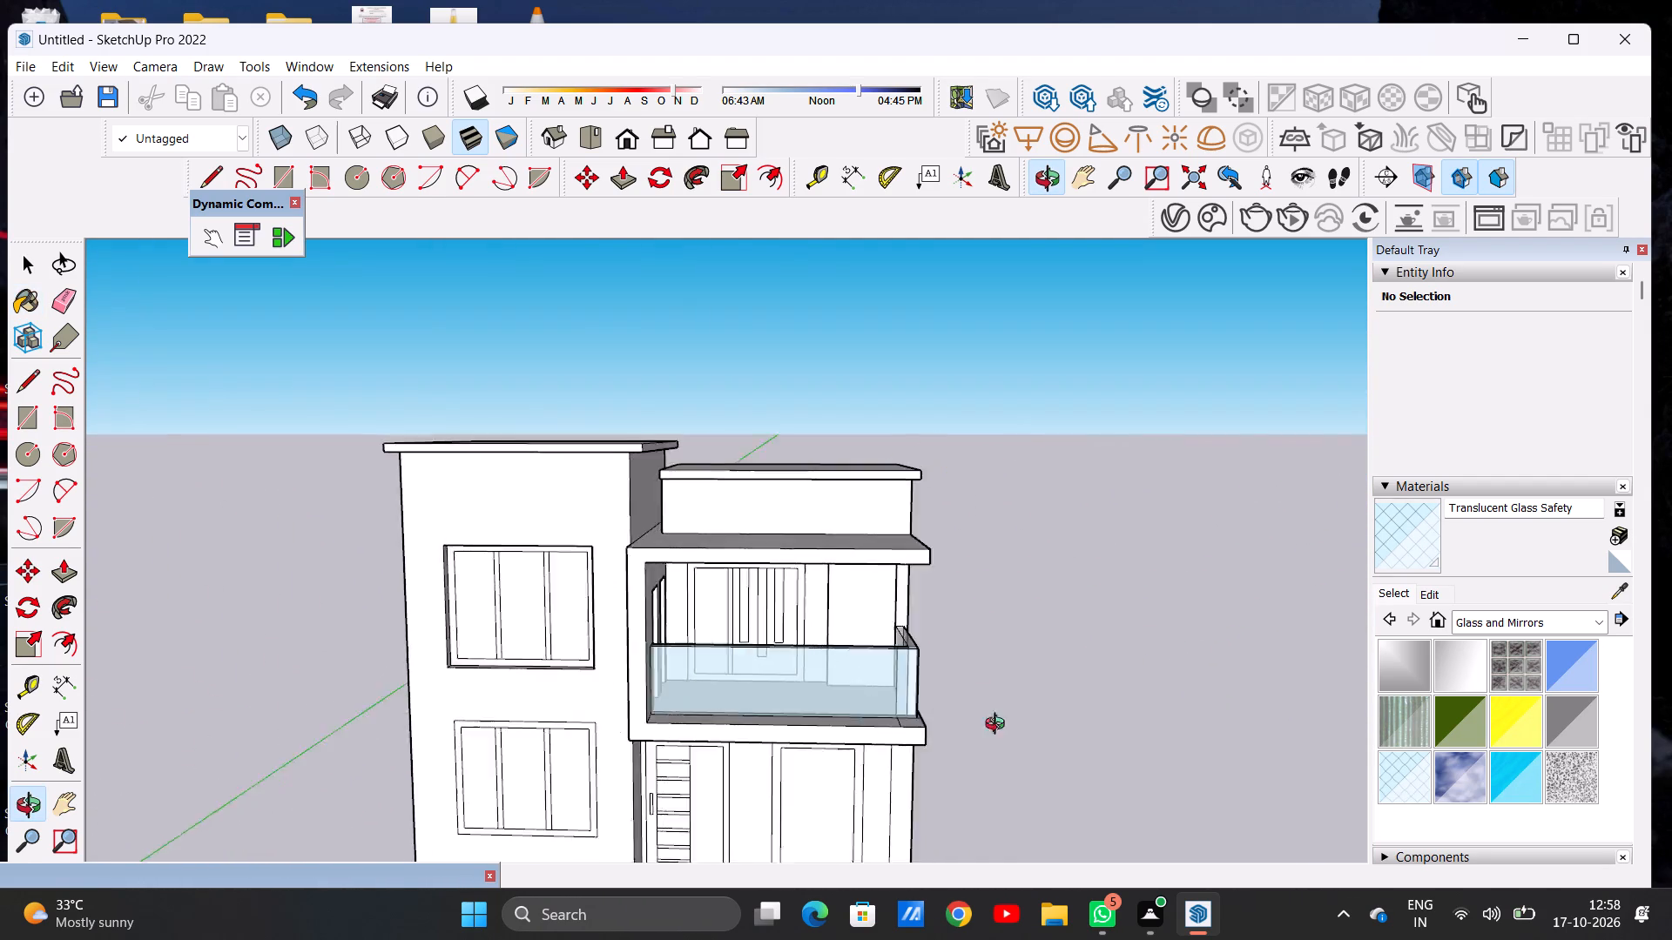
middle_drag(999, 726, 964, 695)
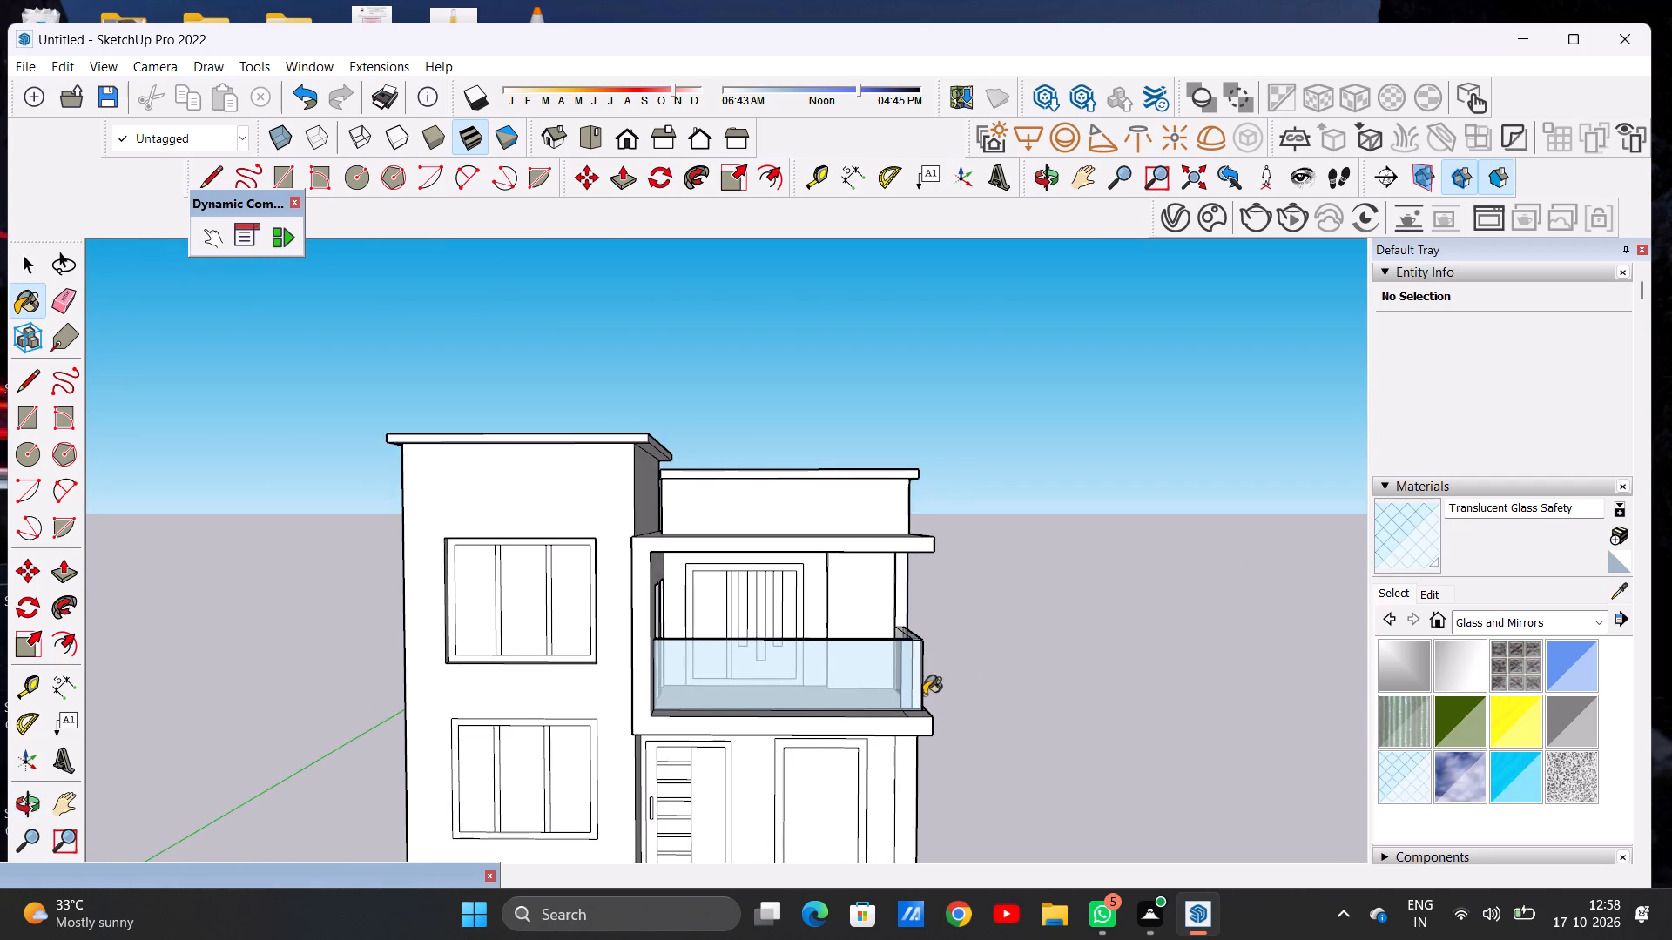
scroll(777, 727, down, 5)
scroll(821, 709, up, 5)
scroll(833, 680, down, 1)
scroll(841, 689, up, 3)
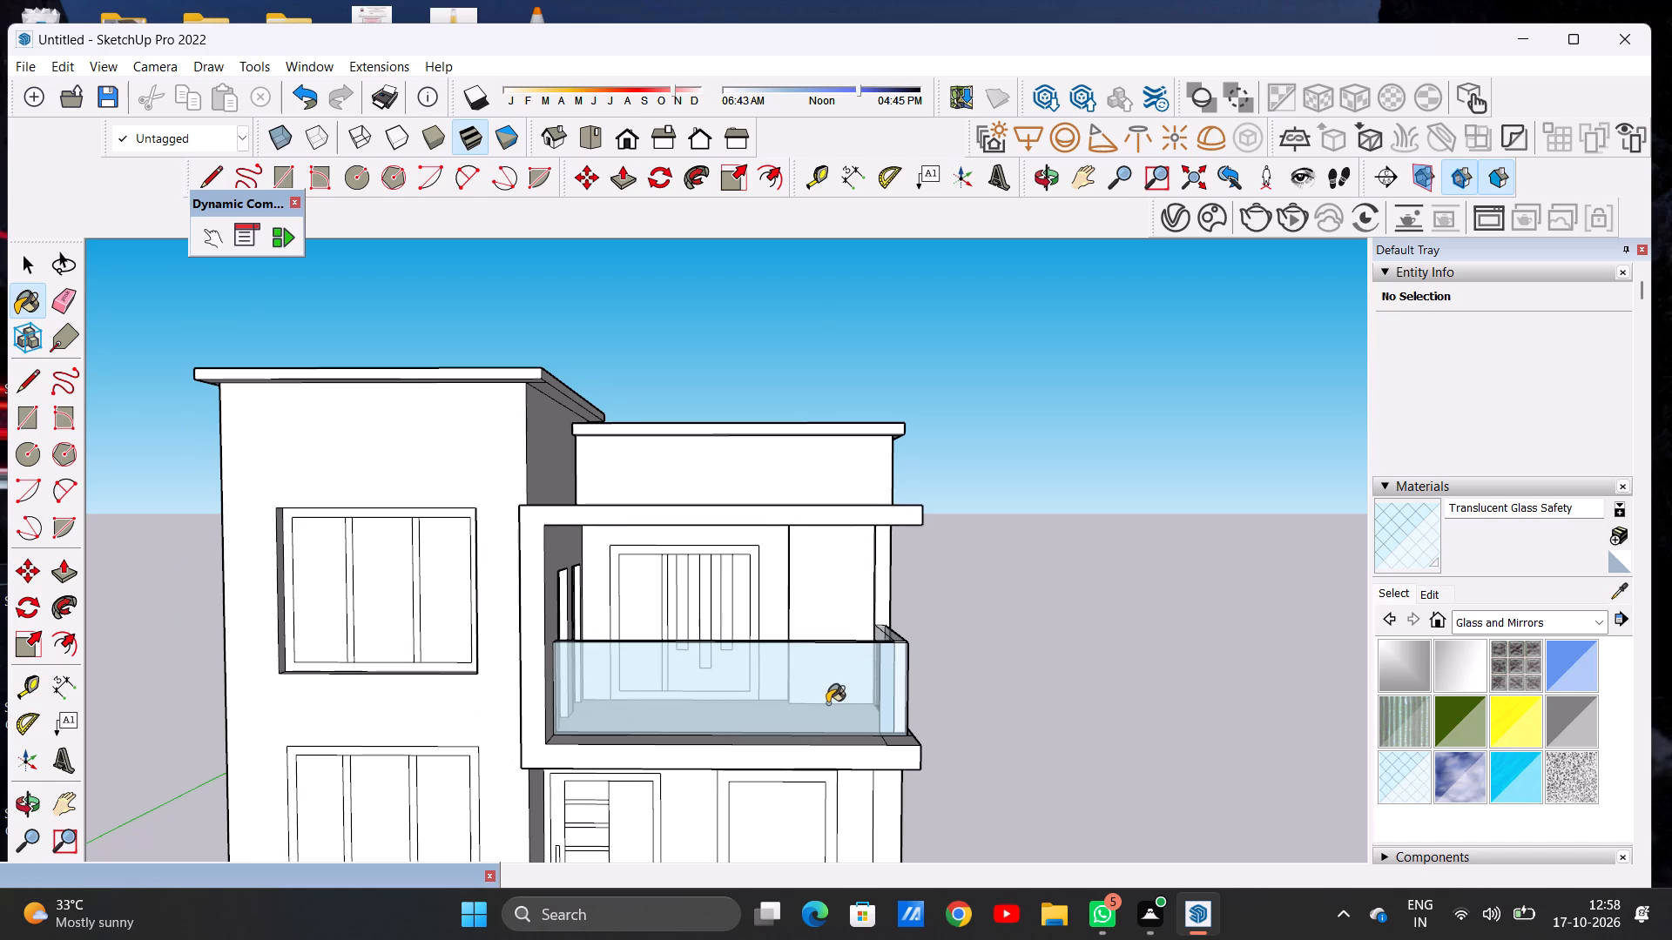
key(space)
Paint the outer frame of the balcony's back-wall door with Wood Veneer 01 from the Wood collection.
scroll(758, 619, down, 1)
scroll(767, 605, up, 9)
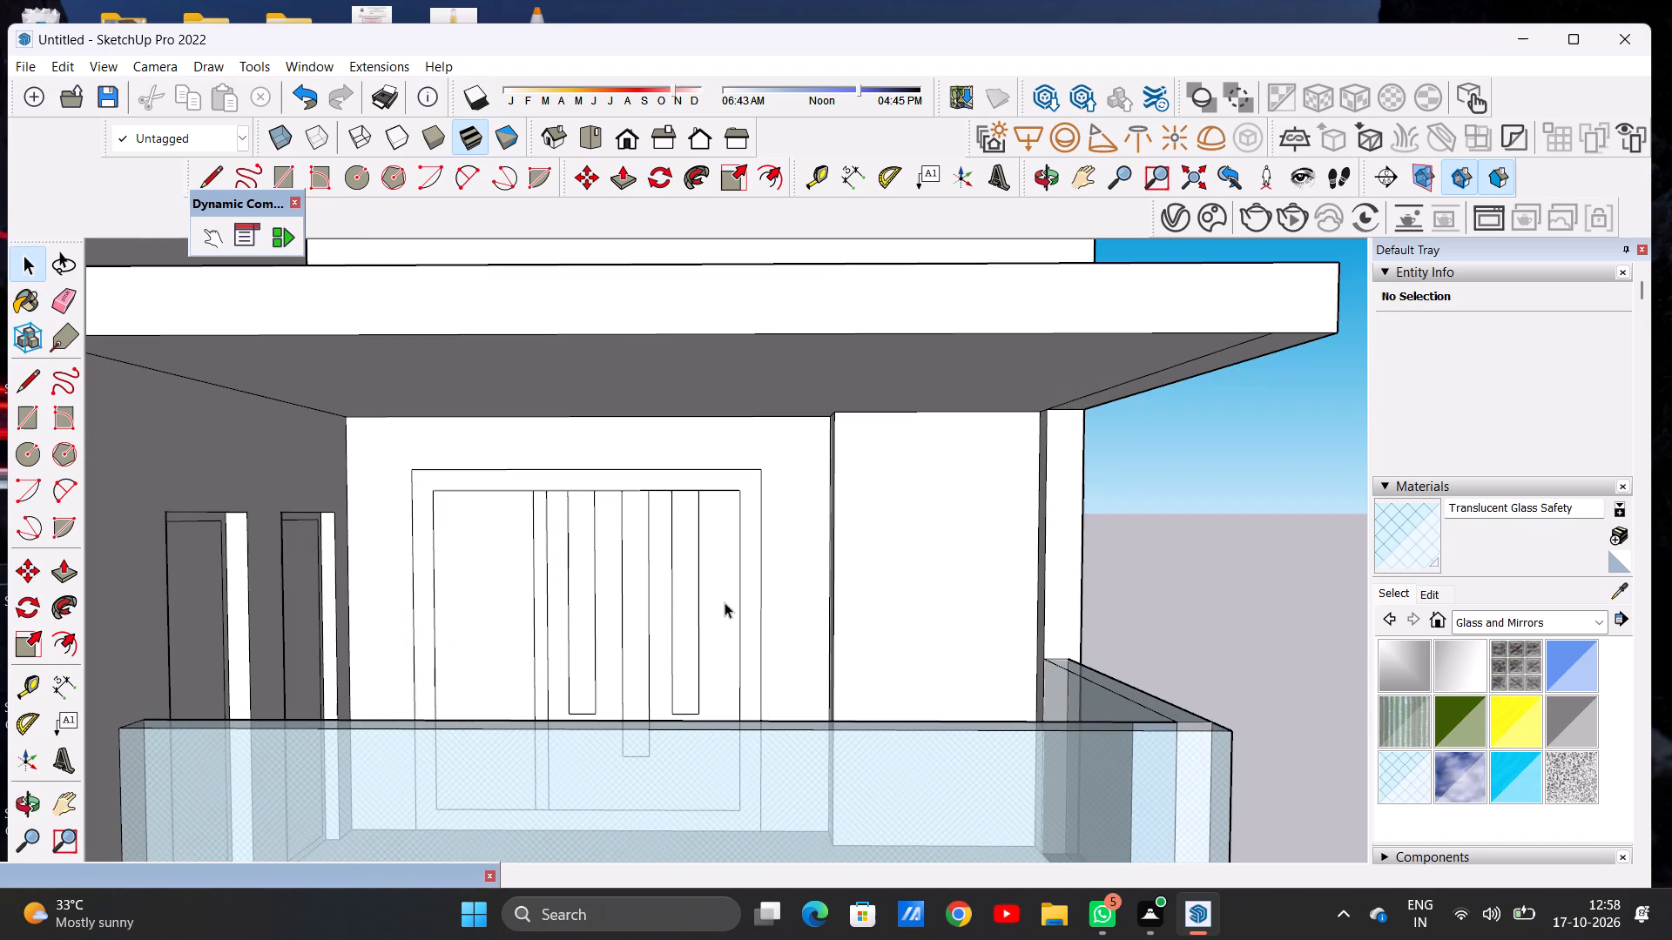
click(1495, 625)
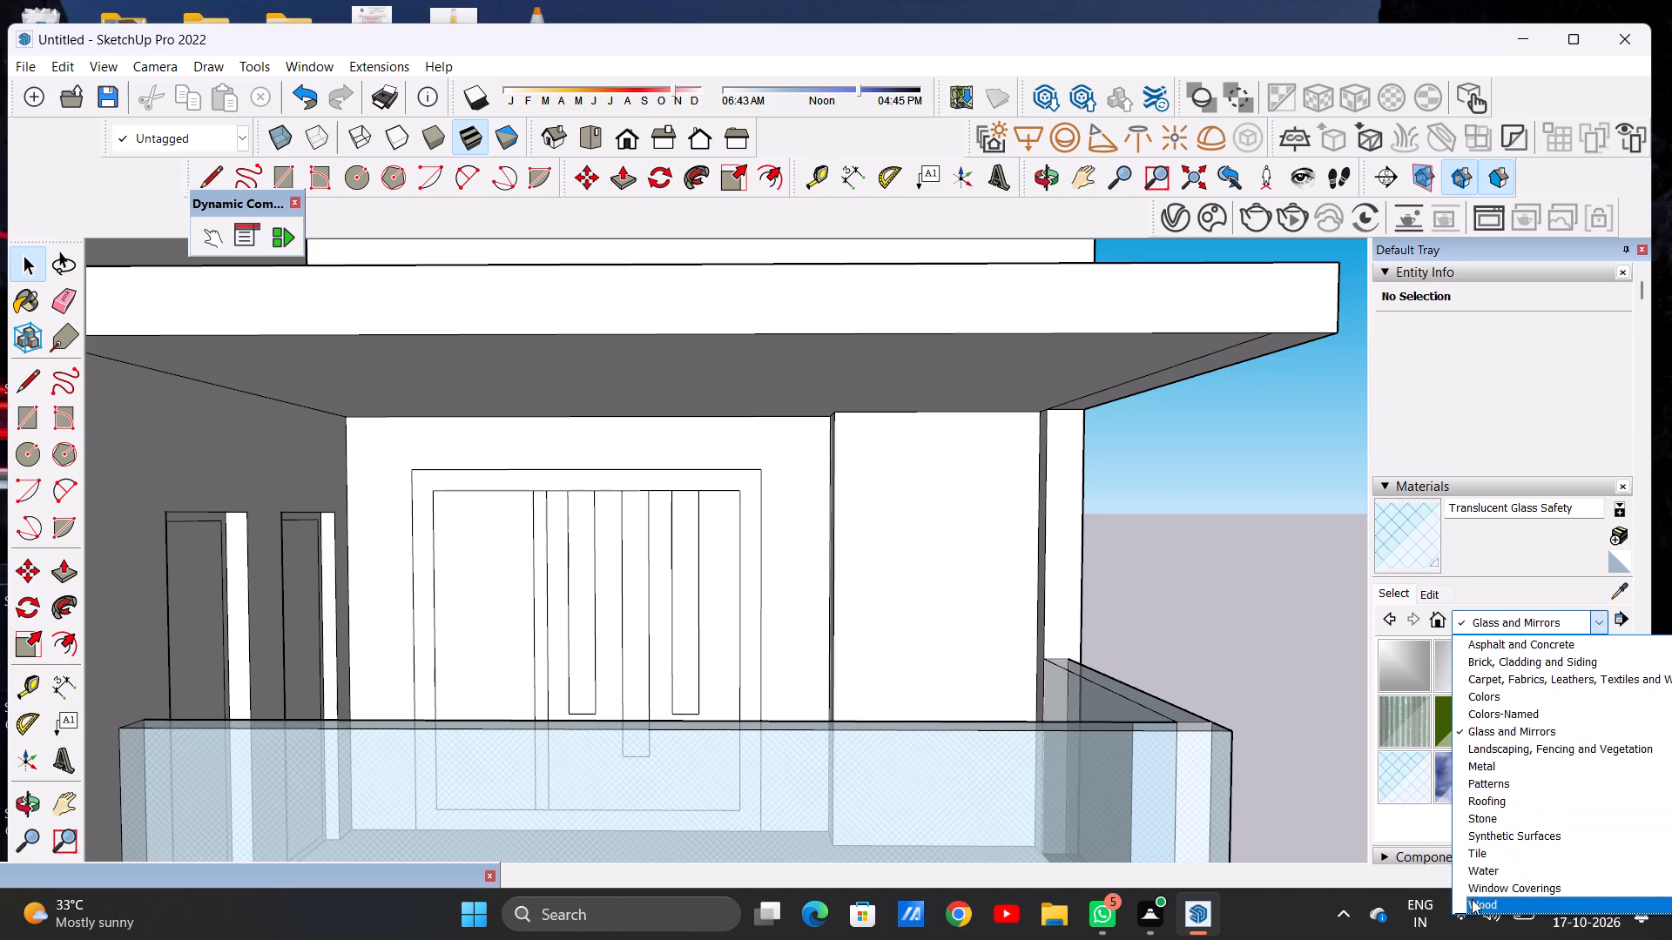
click(1473, 903)
click(1501, 772)
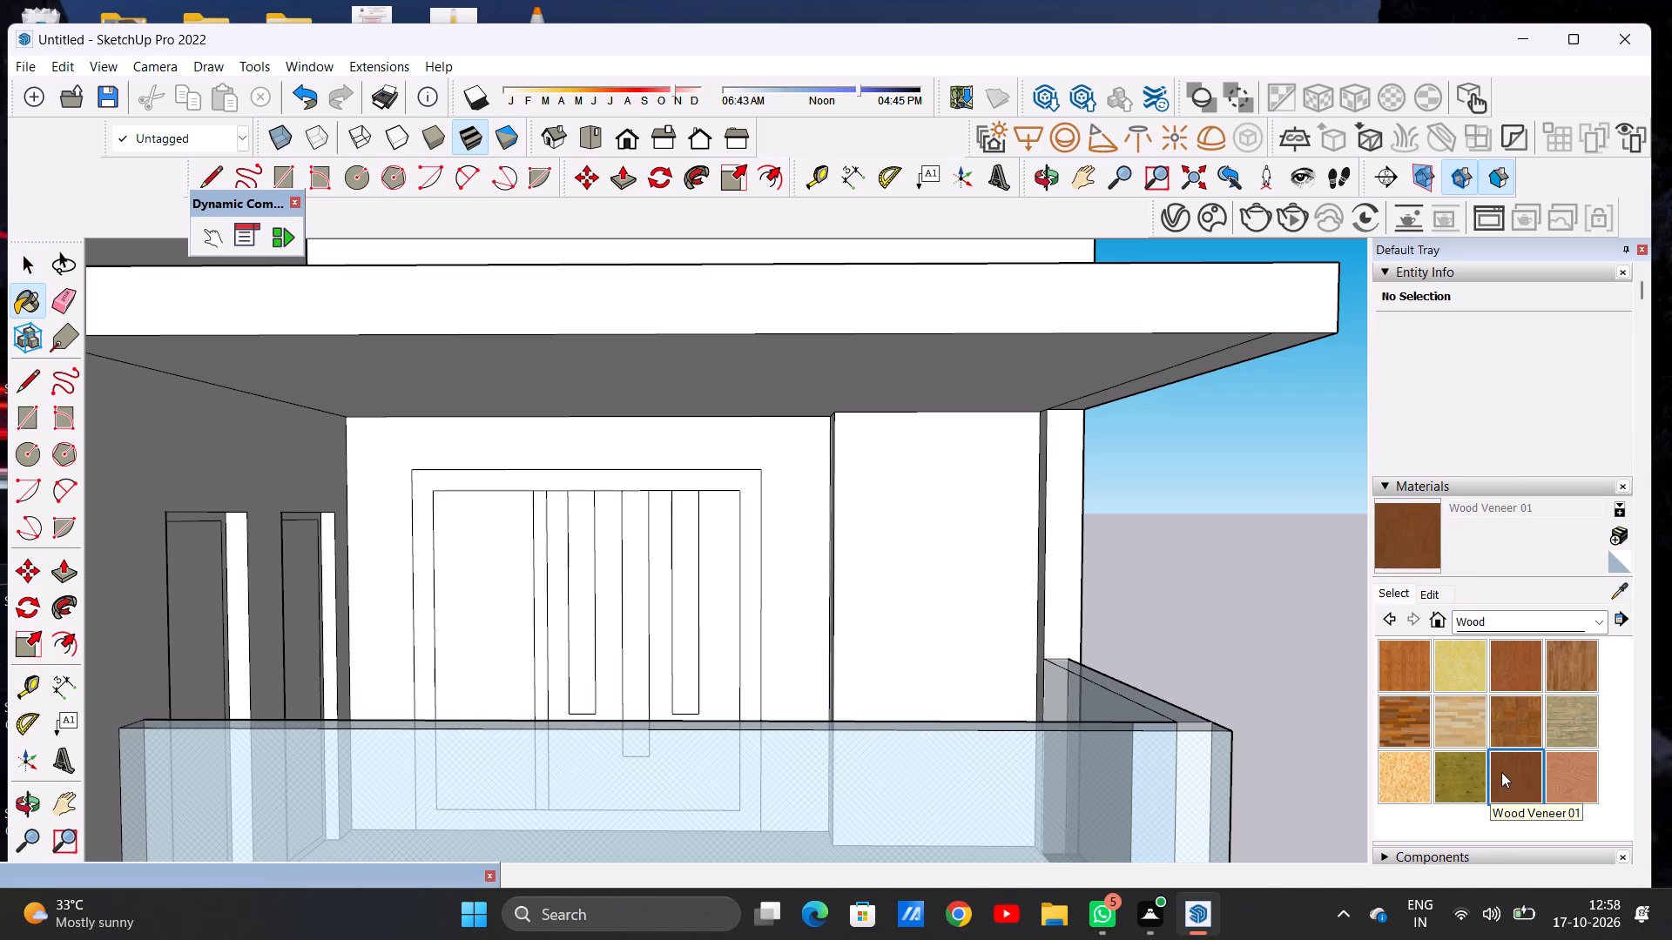
scroll(408, 435, up, 7)
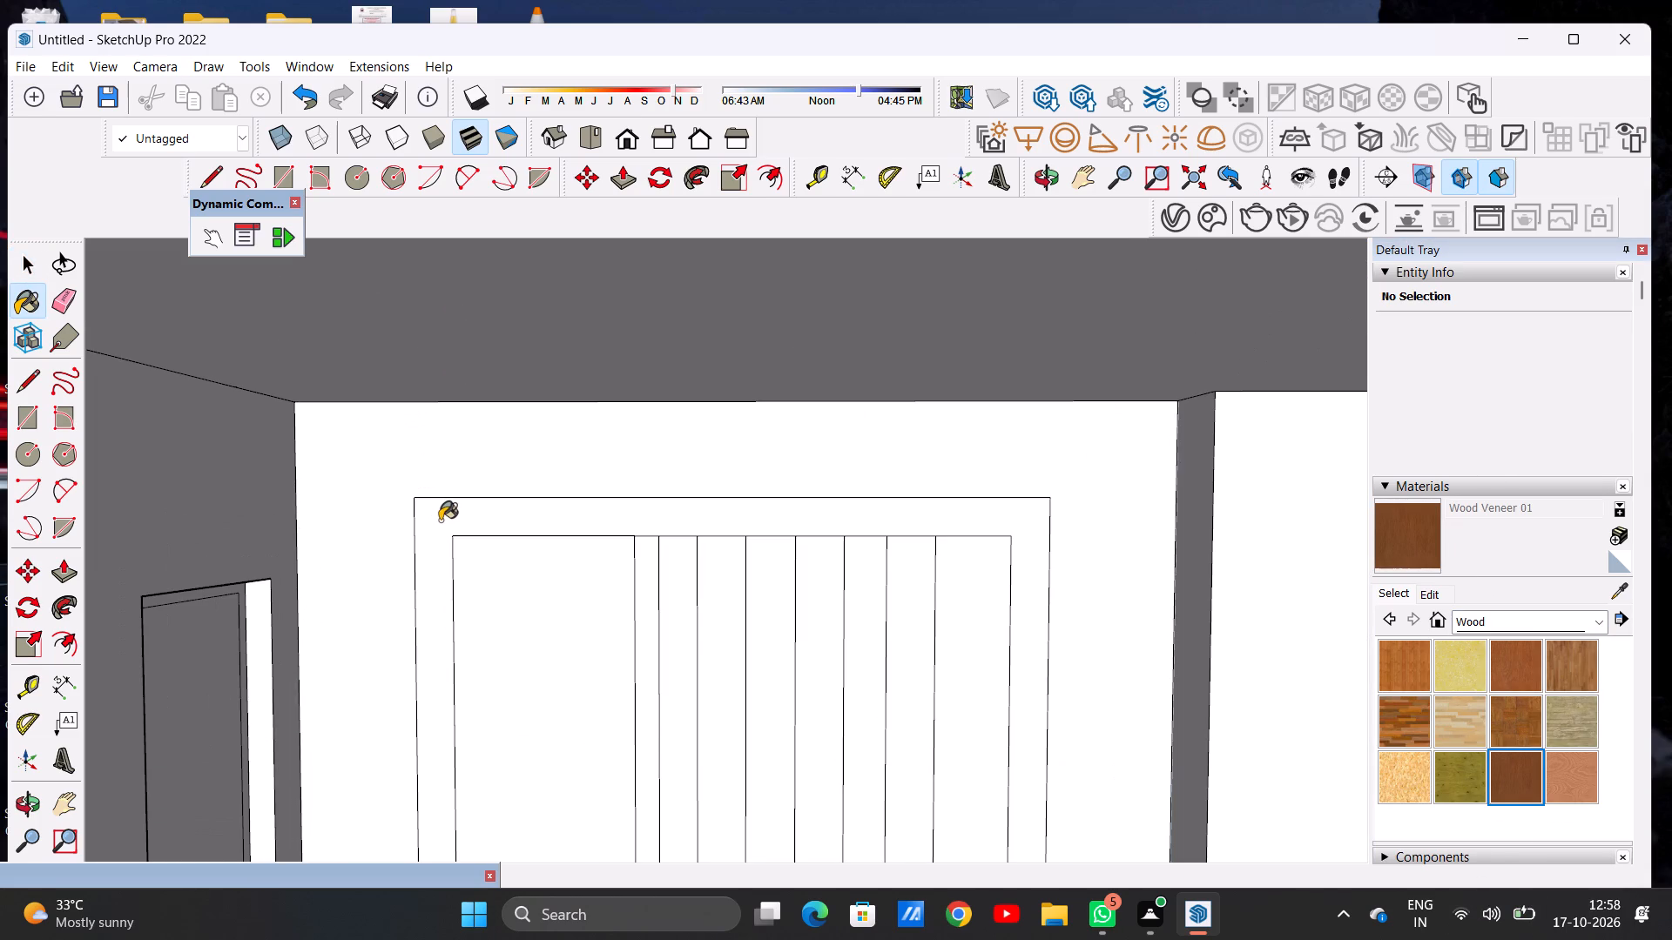
click(440, 520)
scroll(508, 504, down, 3)
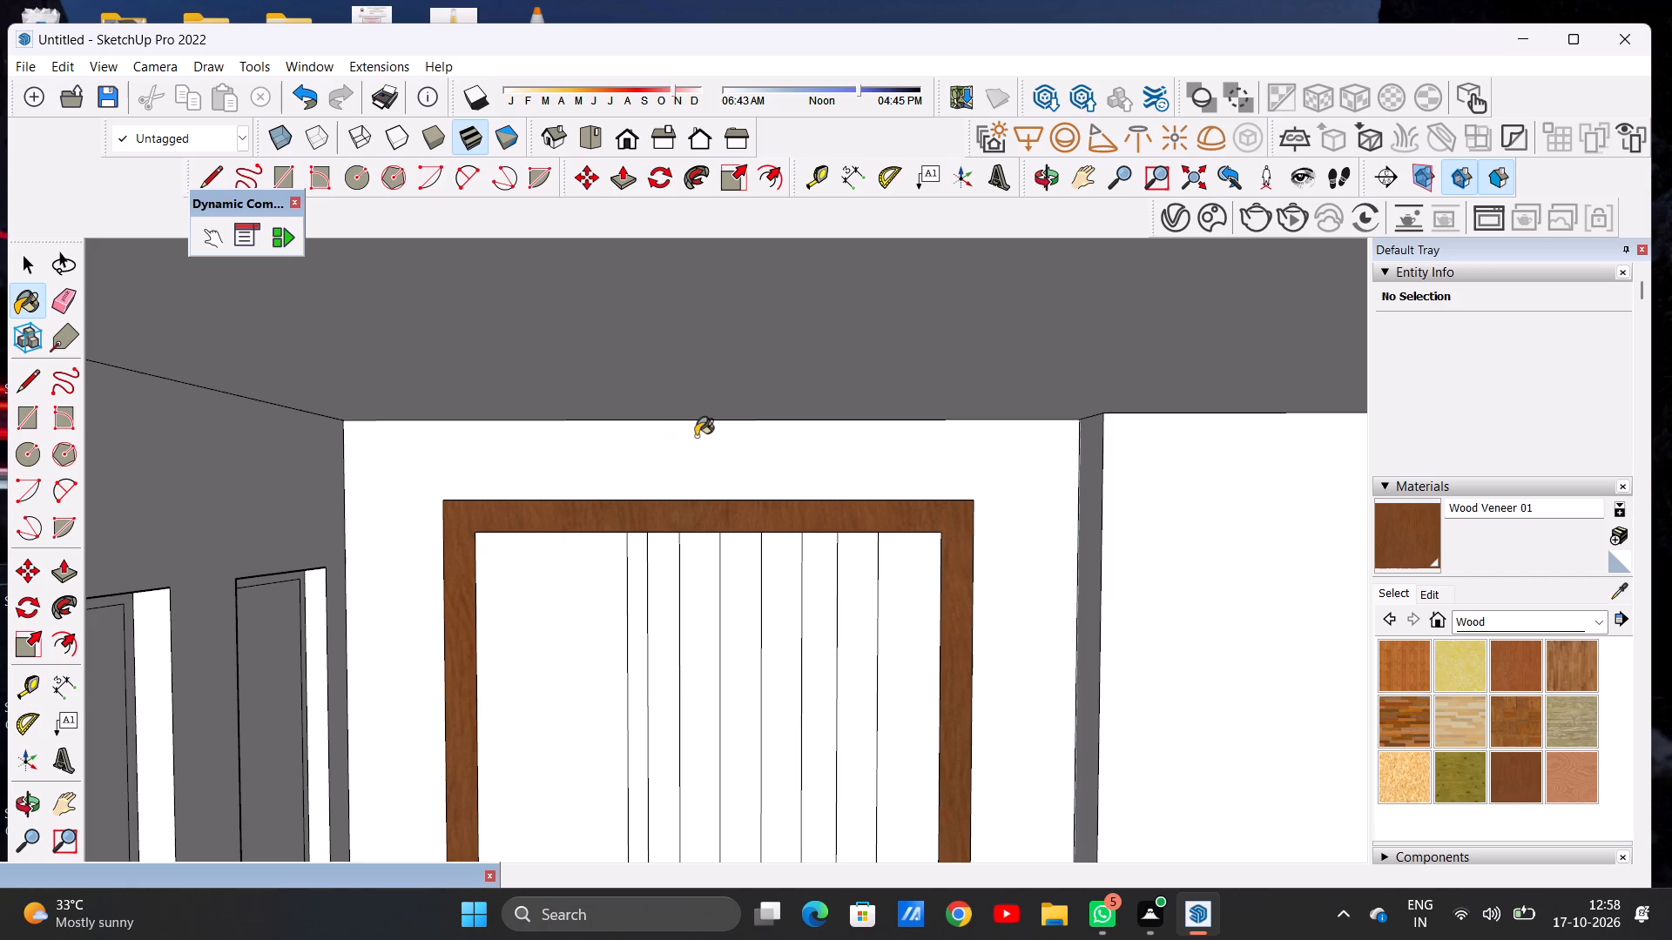
Lower the colour brightness of Wood Veneer 01 to a darker brown.
click(1434, 598)
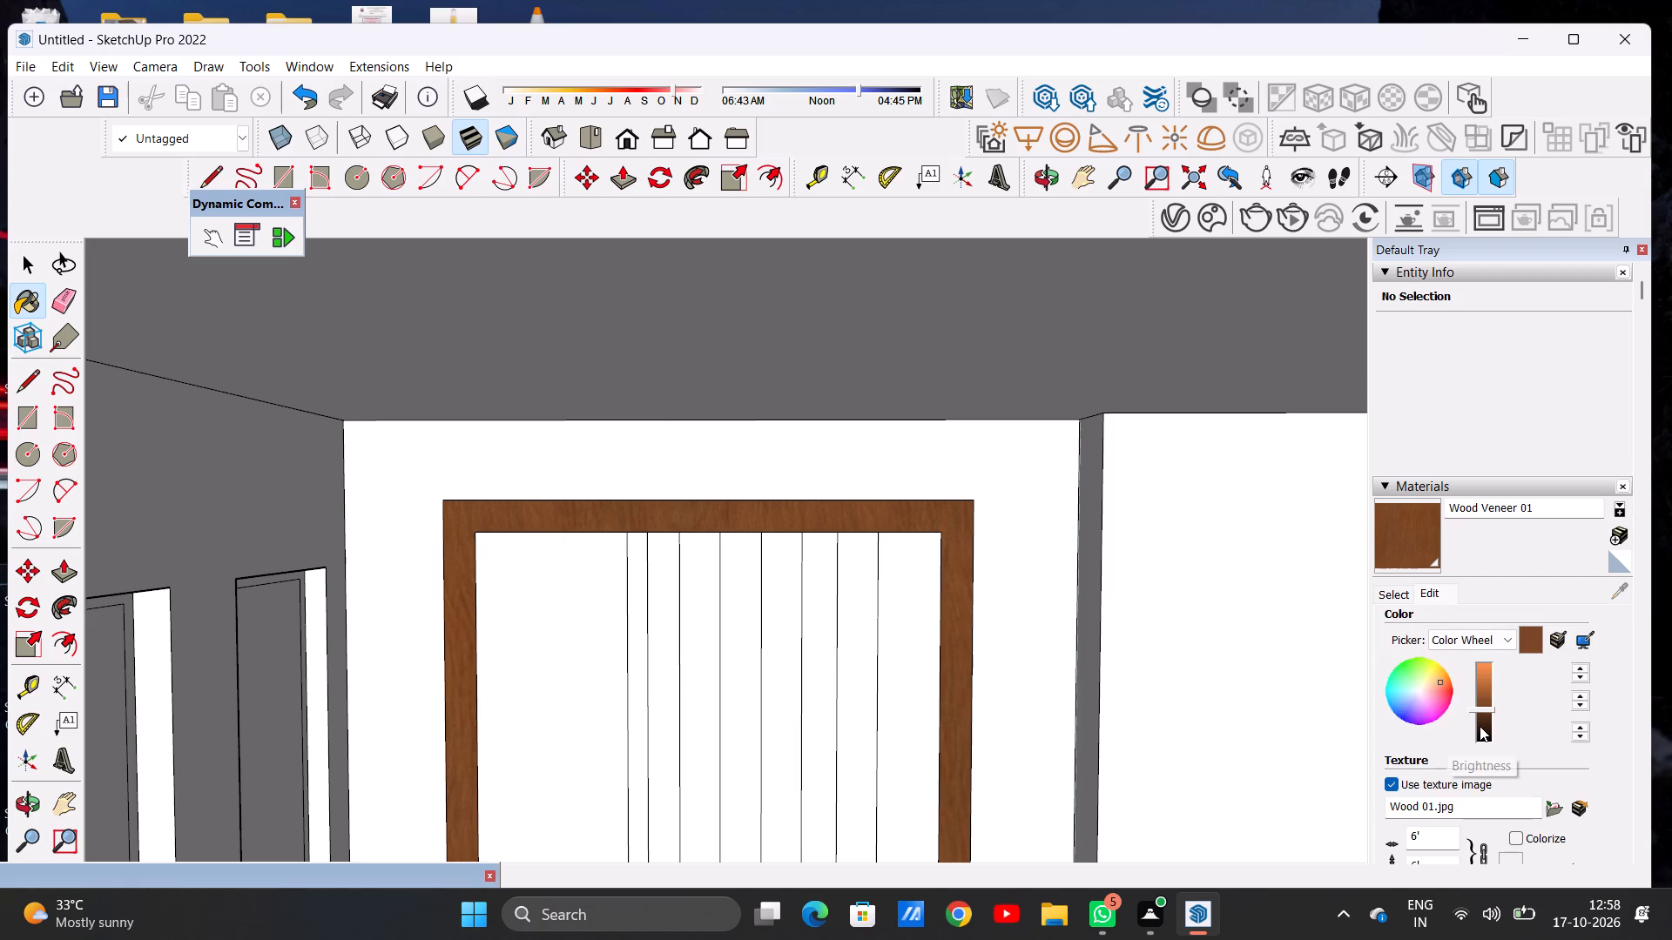
click(1480, 726)
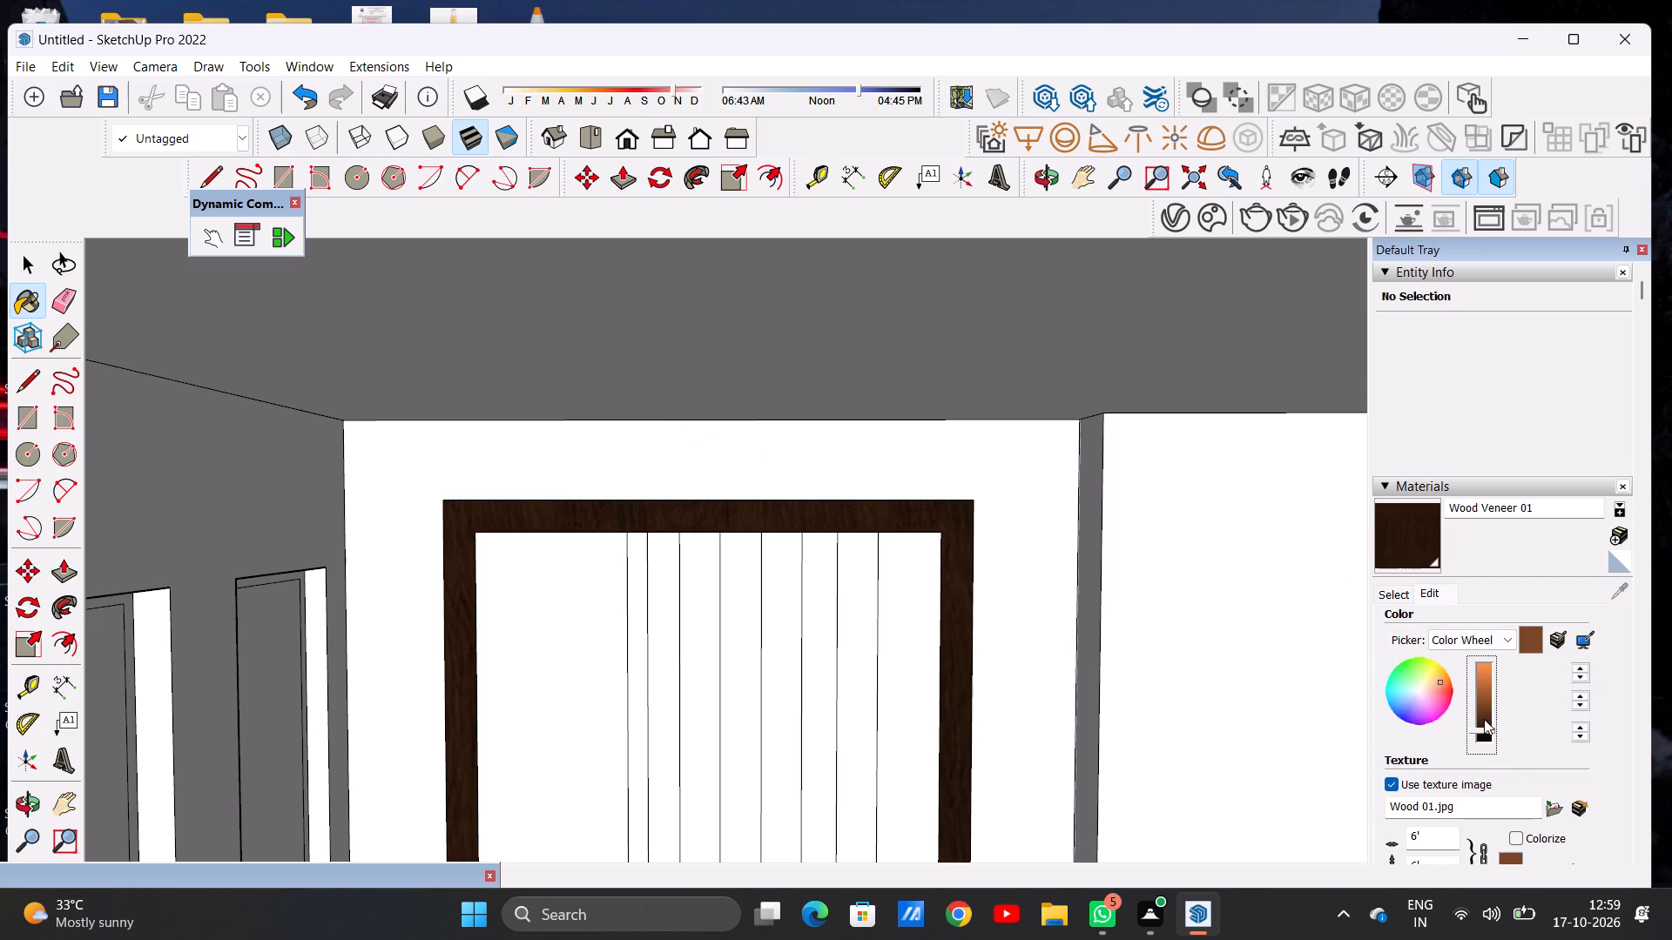
click(1484, 719)
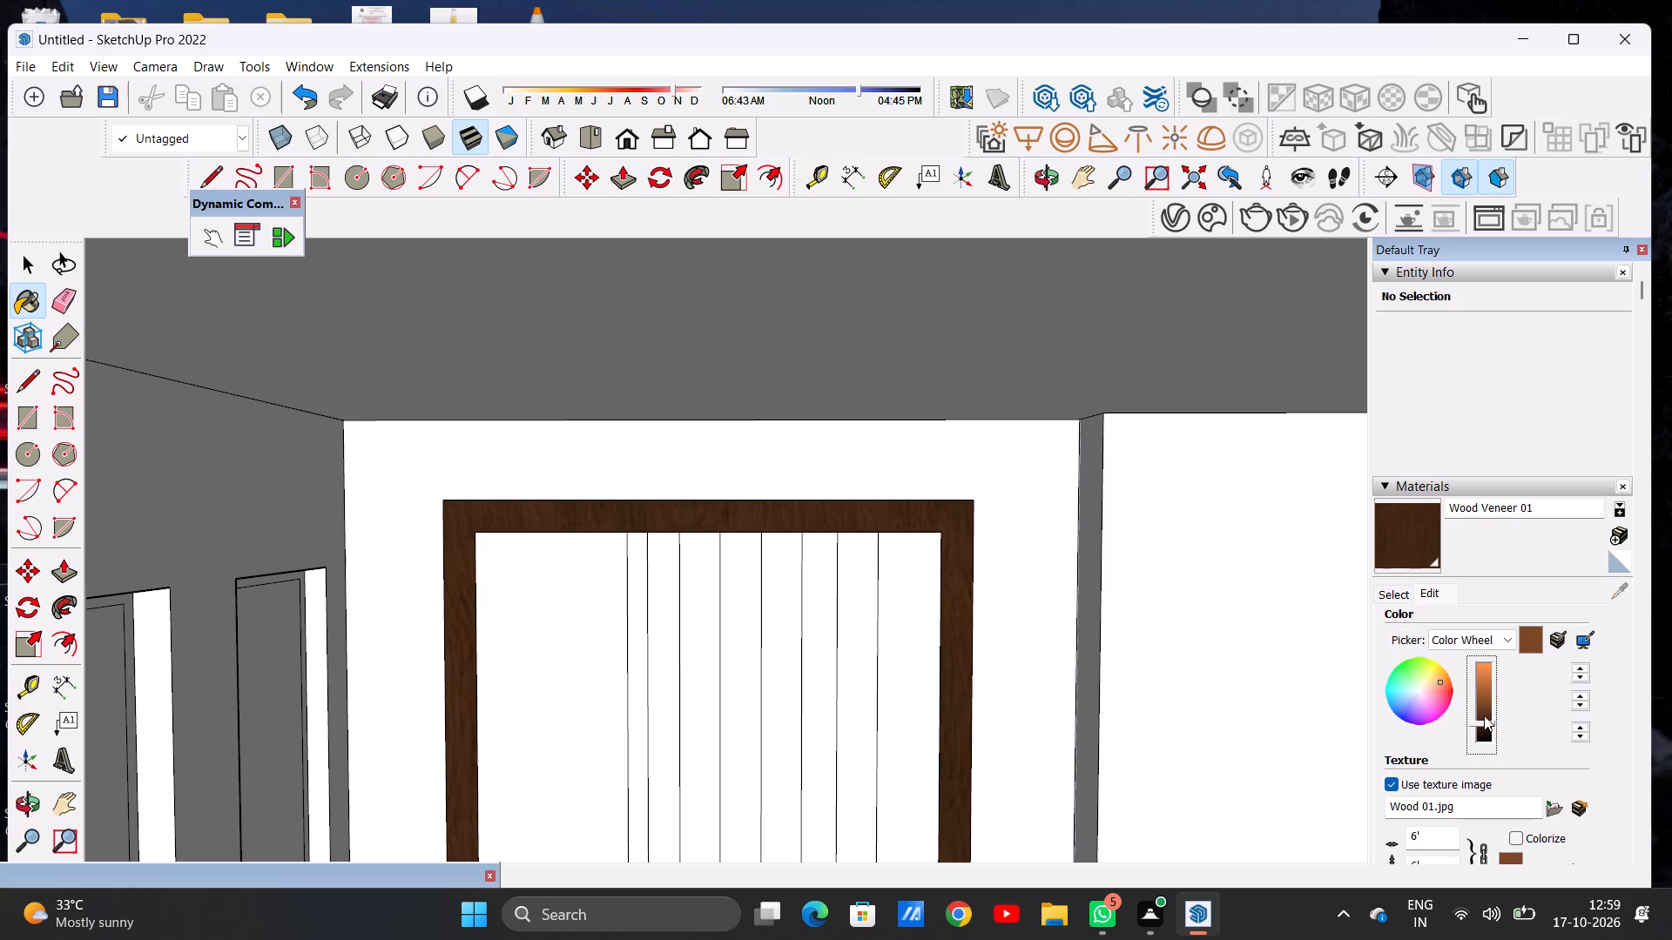
click(1484, 714)
Paint the balcony door's three hanging vertical slats and the narrow divider beside its plain panel with the darkened Wood Veneer 01.
scroll(640, 526, down, 7)
scroll(787, 620, up, 7)
scroll(803, 494, down, 5)
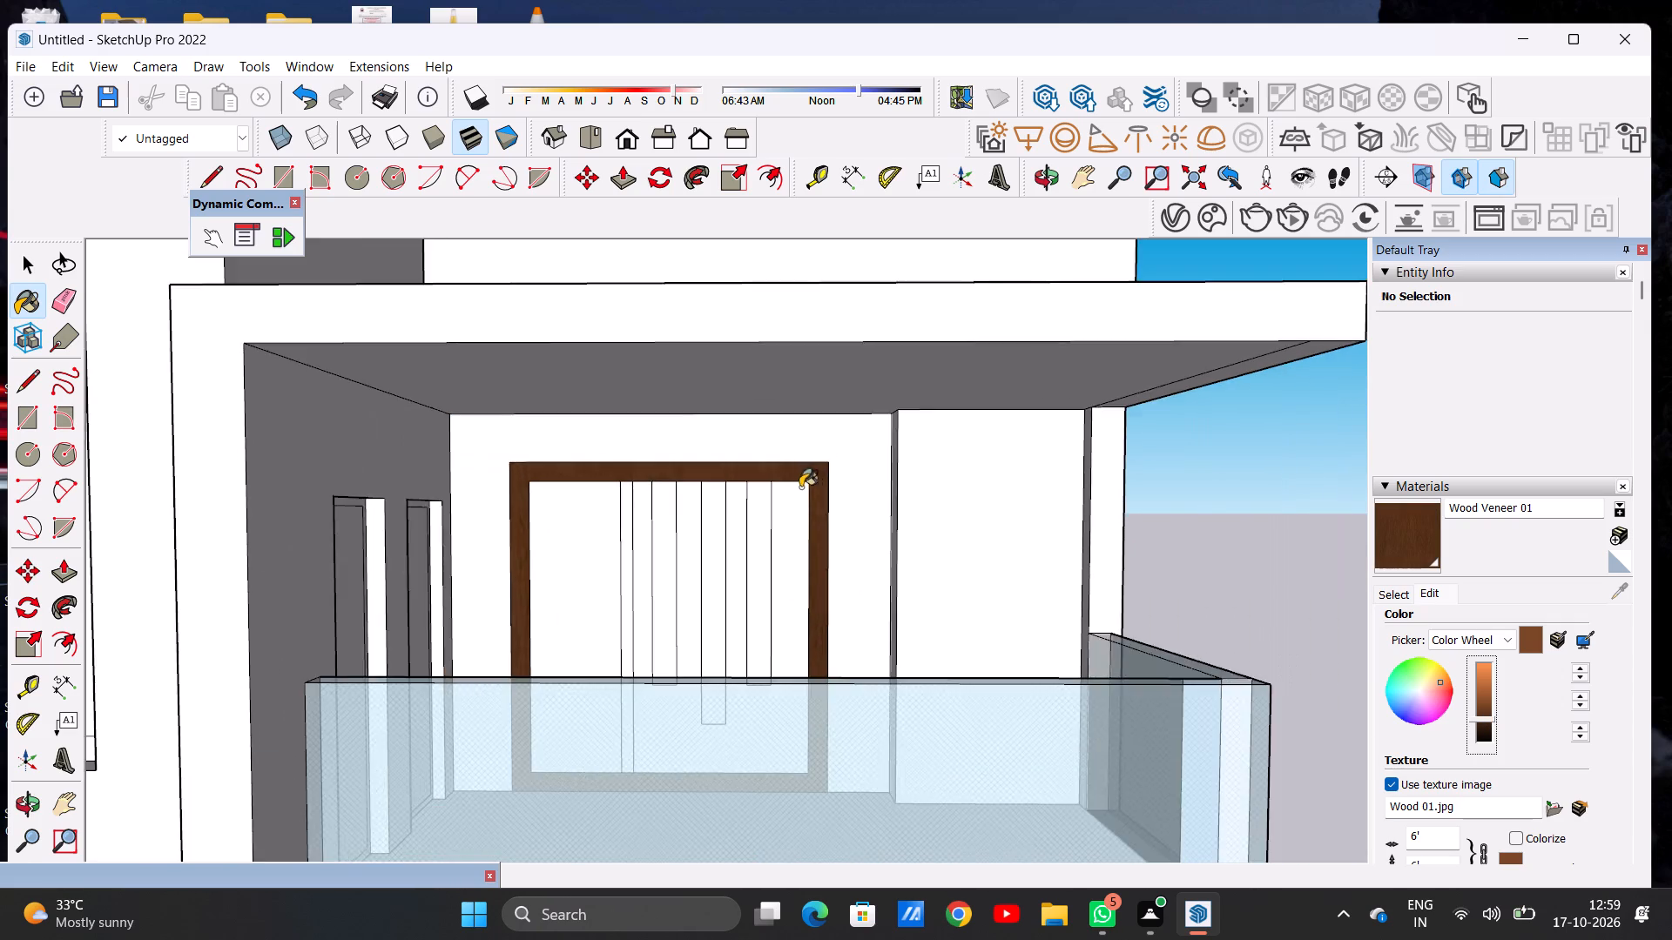
scroll(800, 487, down, 5)
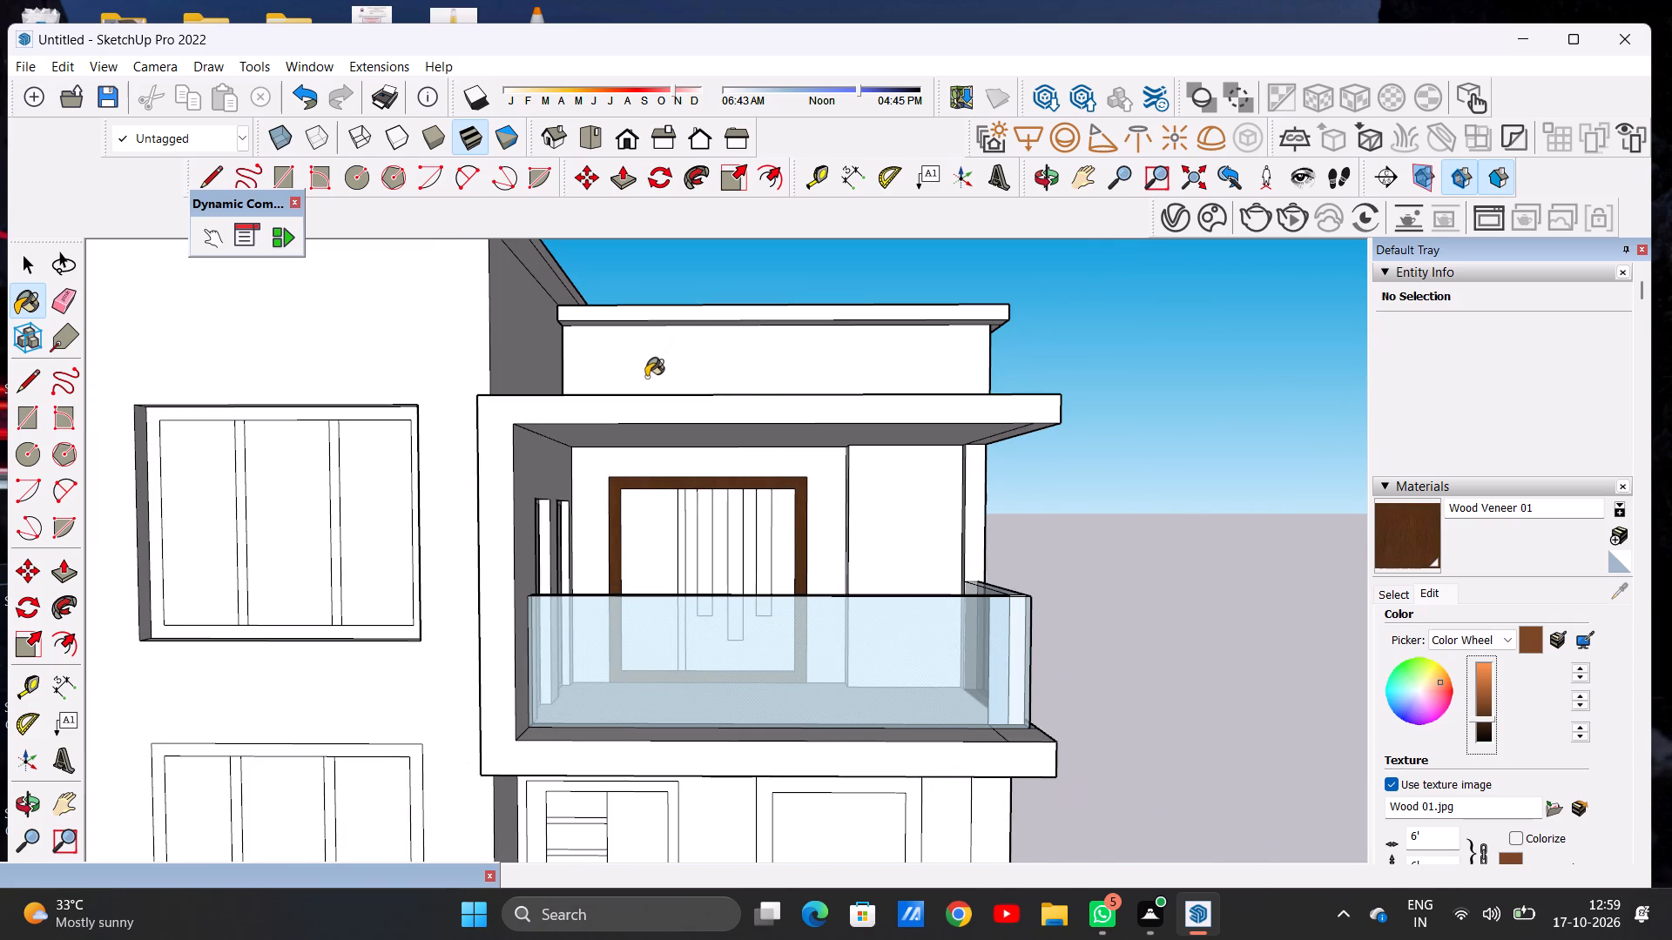
scroll(688, 554, up, 10)
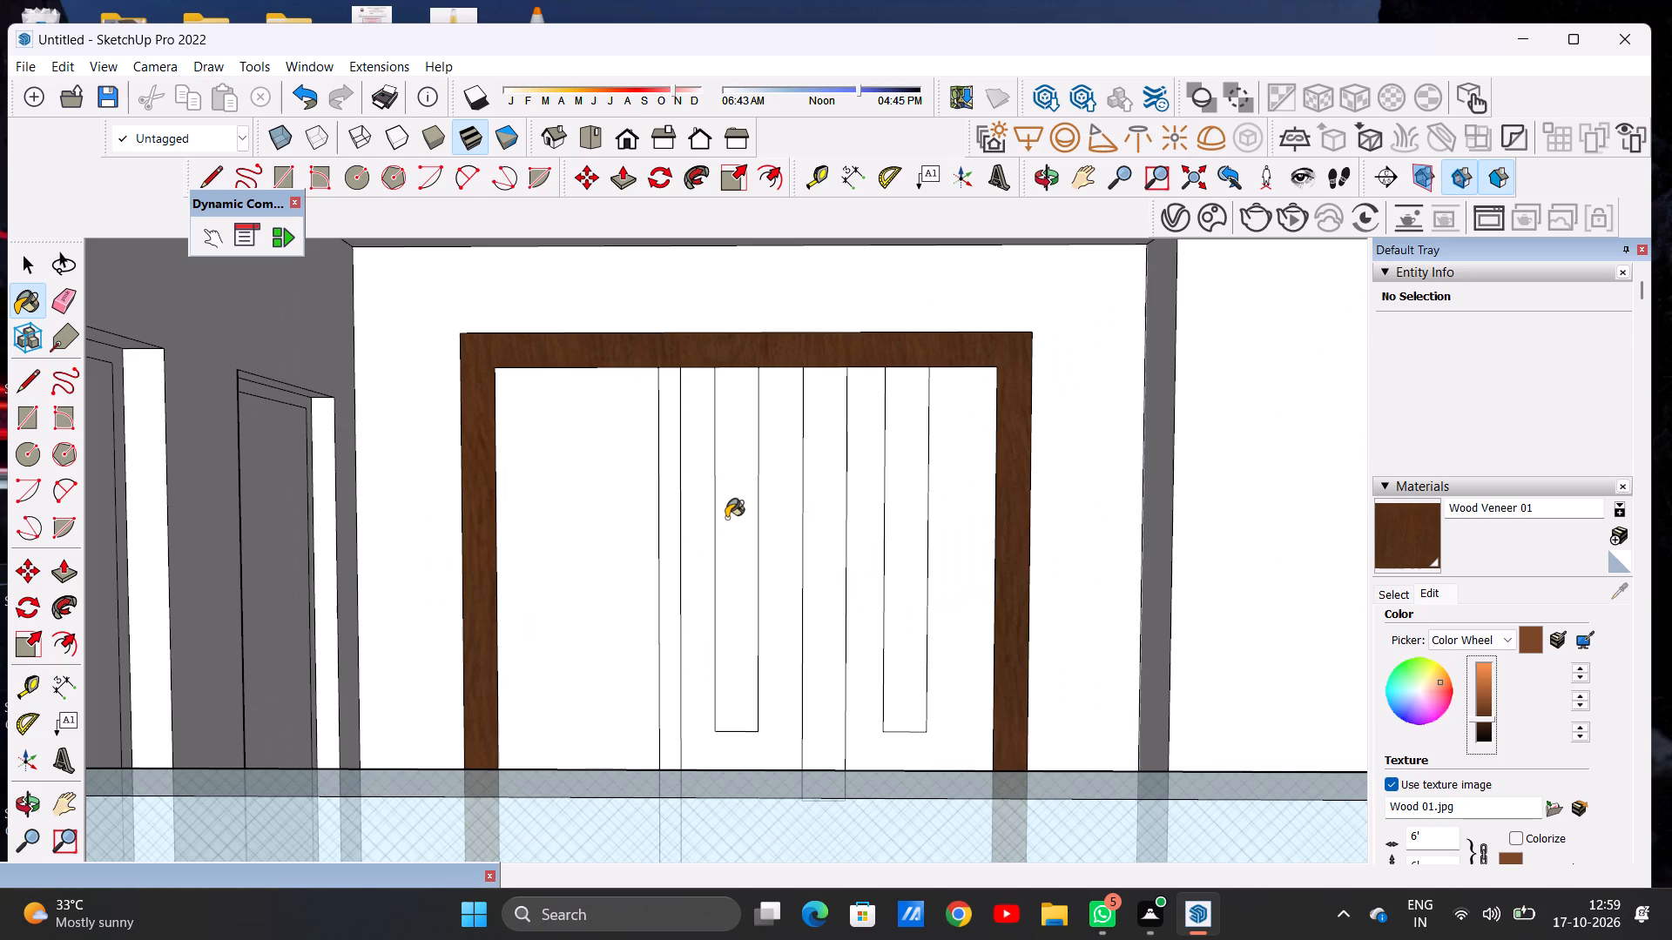
click(736, 514)
click(825, 488)
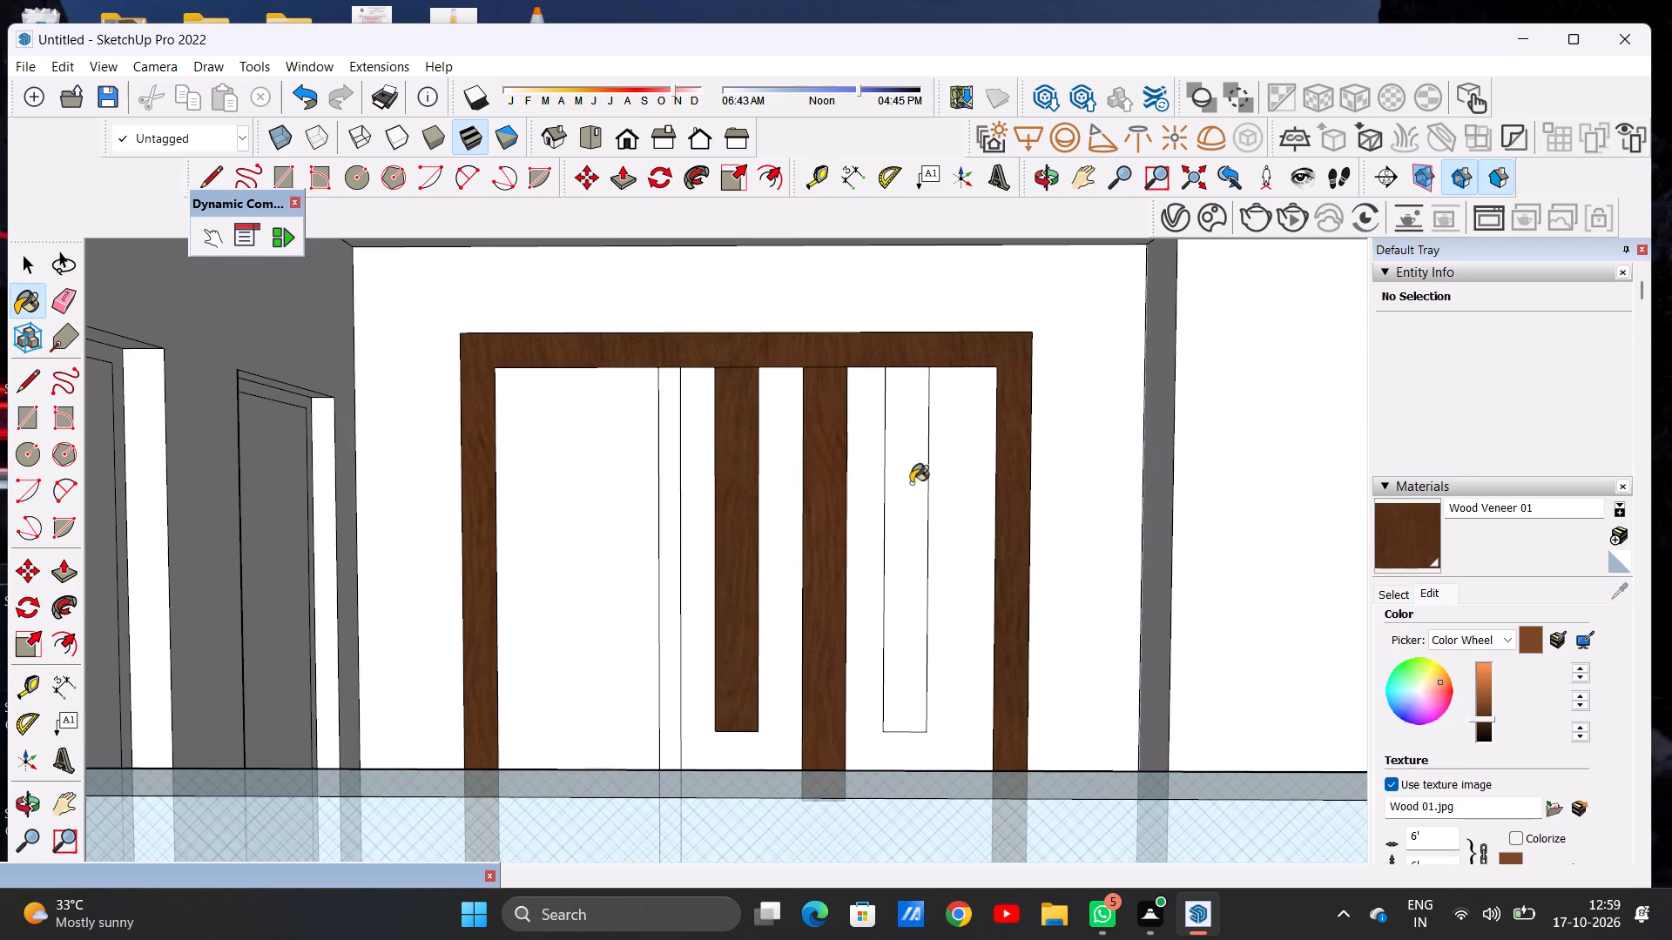
click(905, 493)
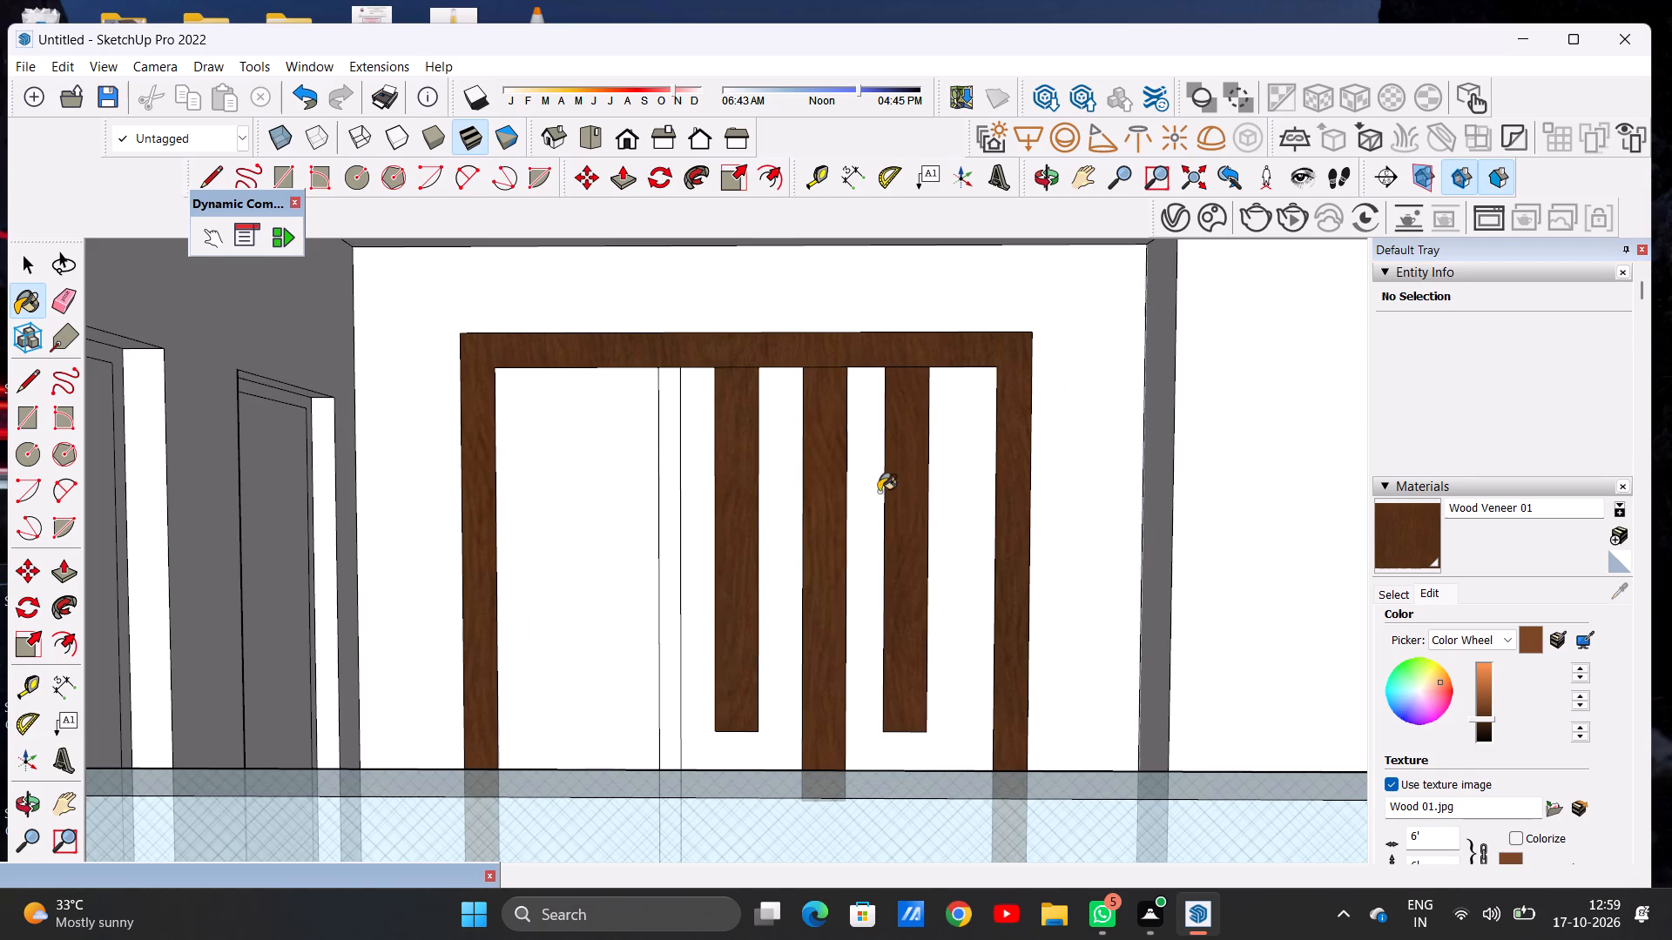
click(669, 395)
Paint the balcony door's plain panel, between the outer frame and the divider, with Wood Floor Parquet.
scroll(695, 513, down, 4)
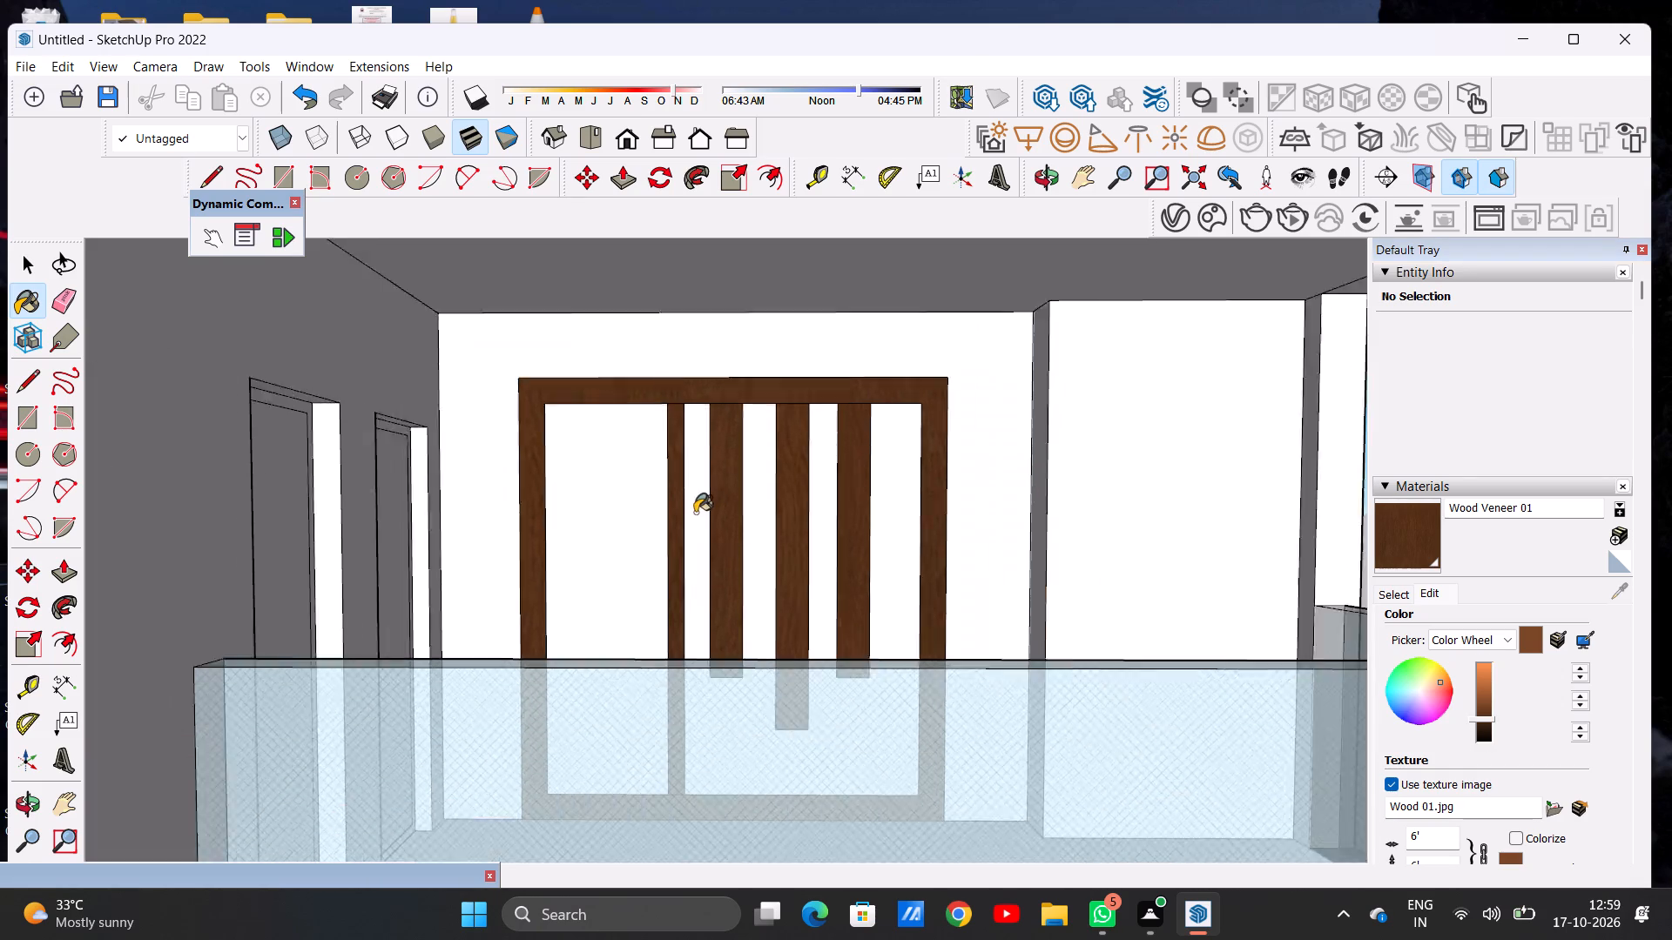
scroll(695, 513, down, 3)
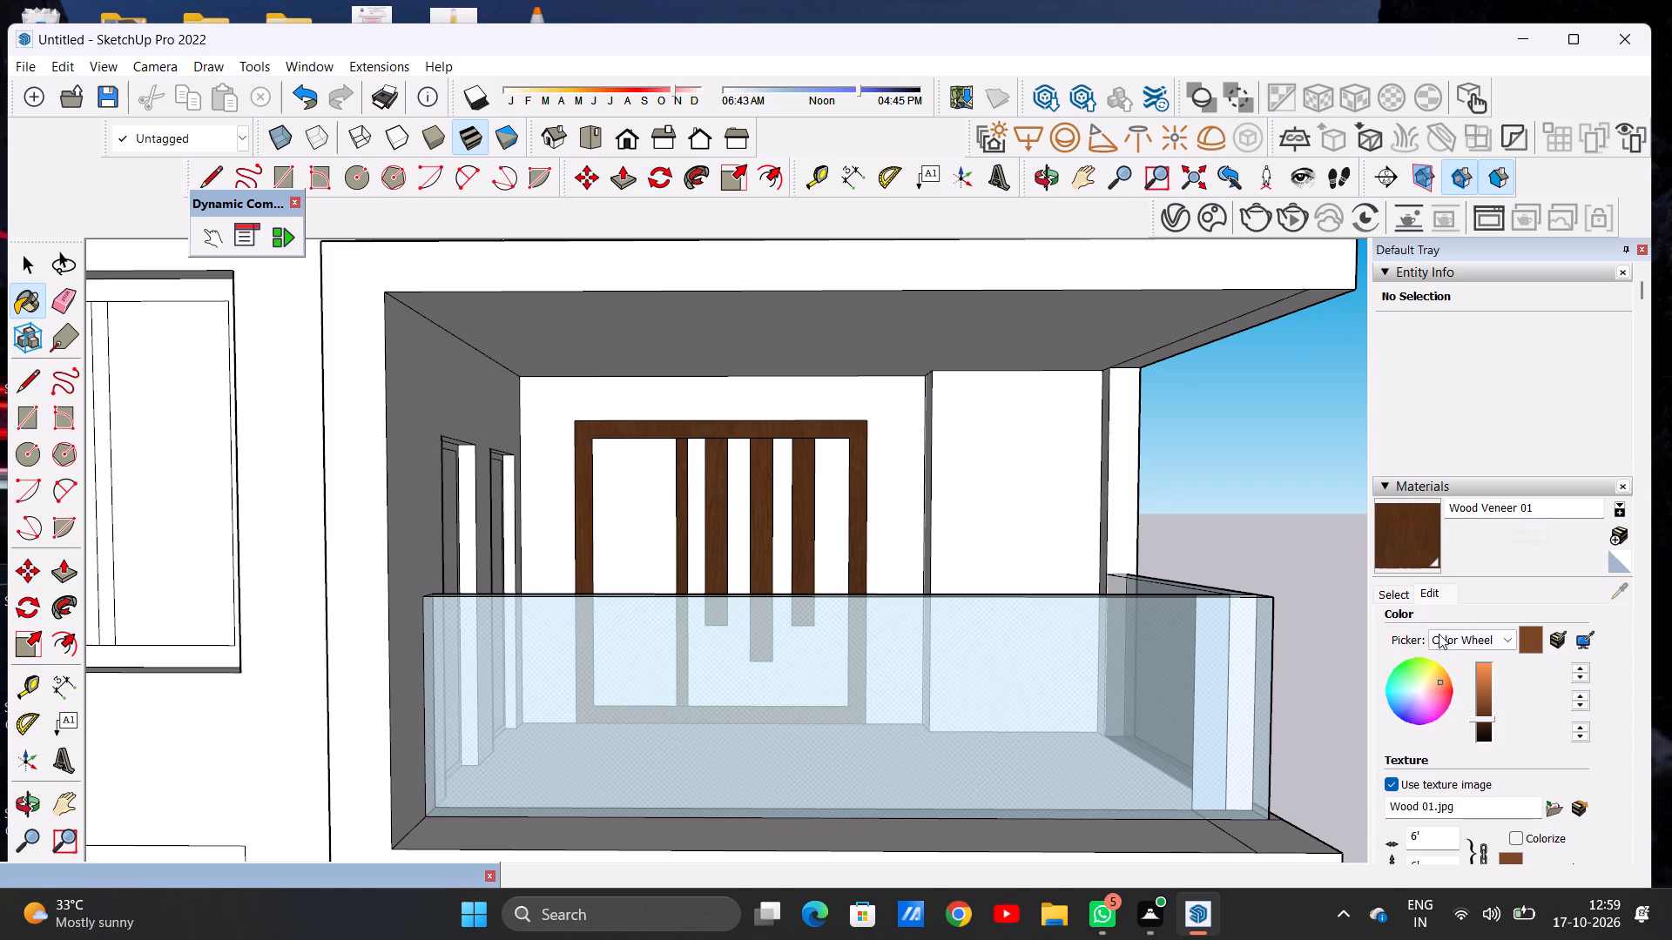
click(1395, 585)
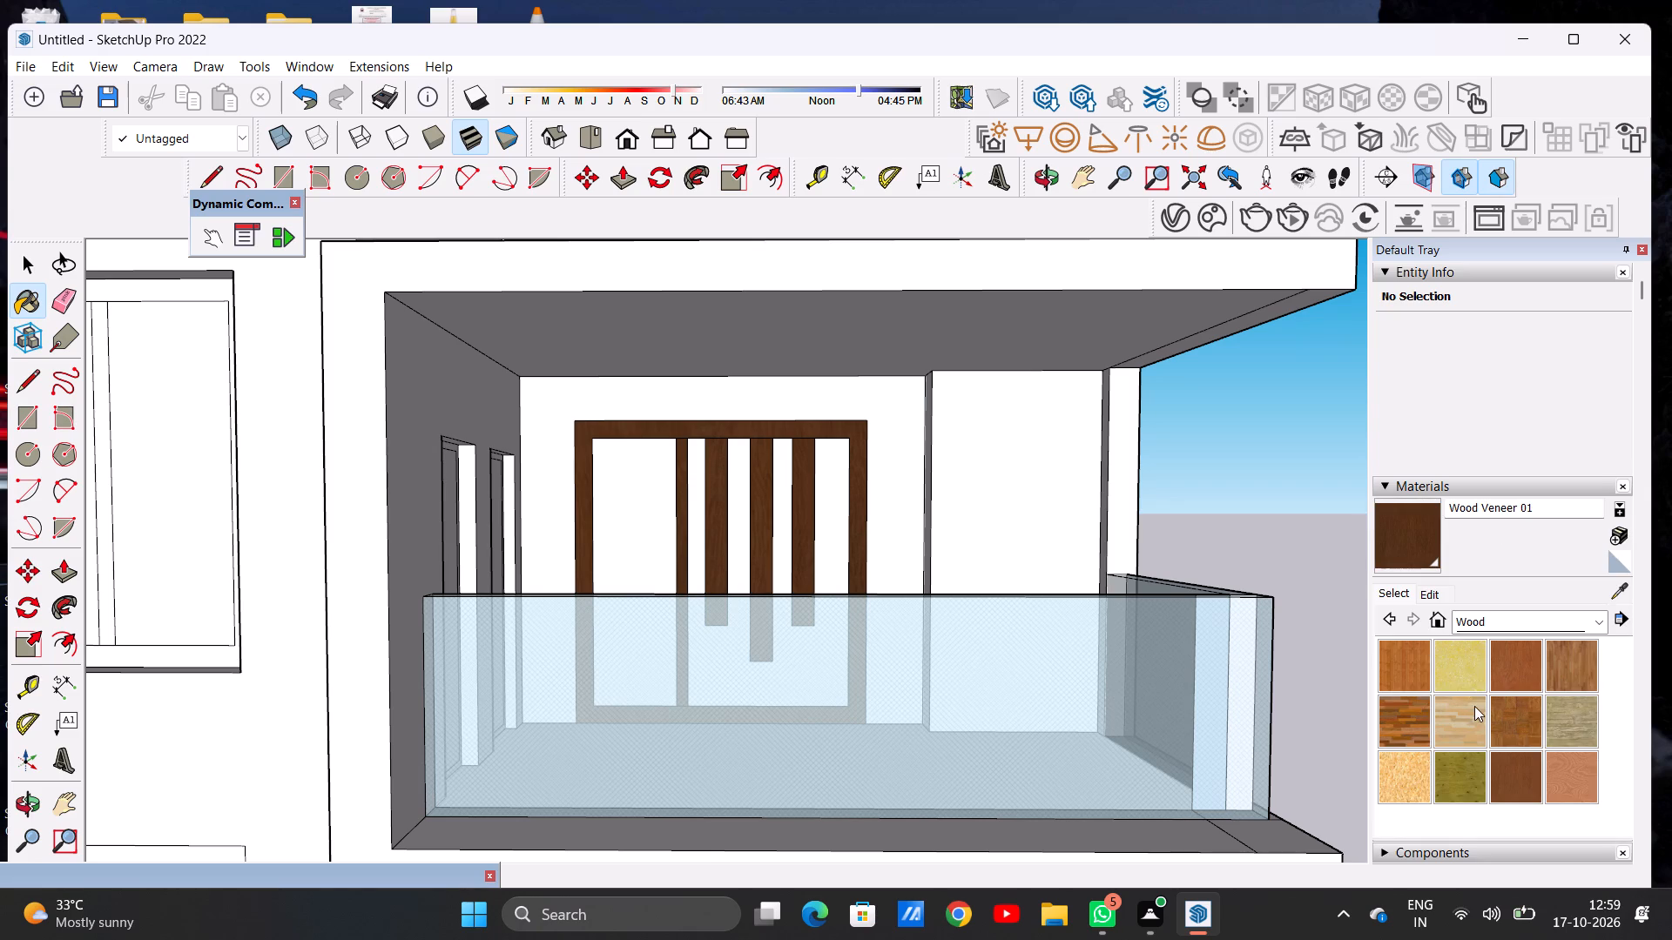
click(1510, 699)
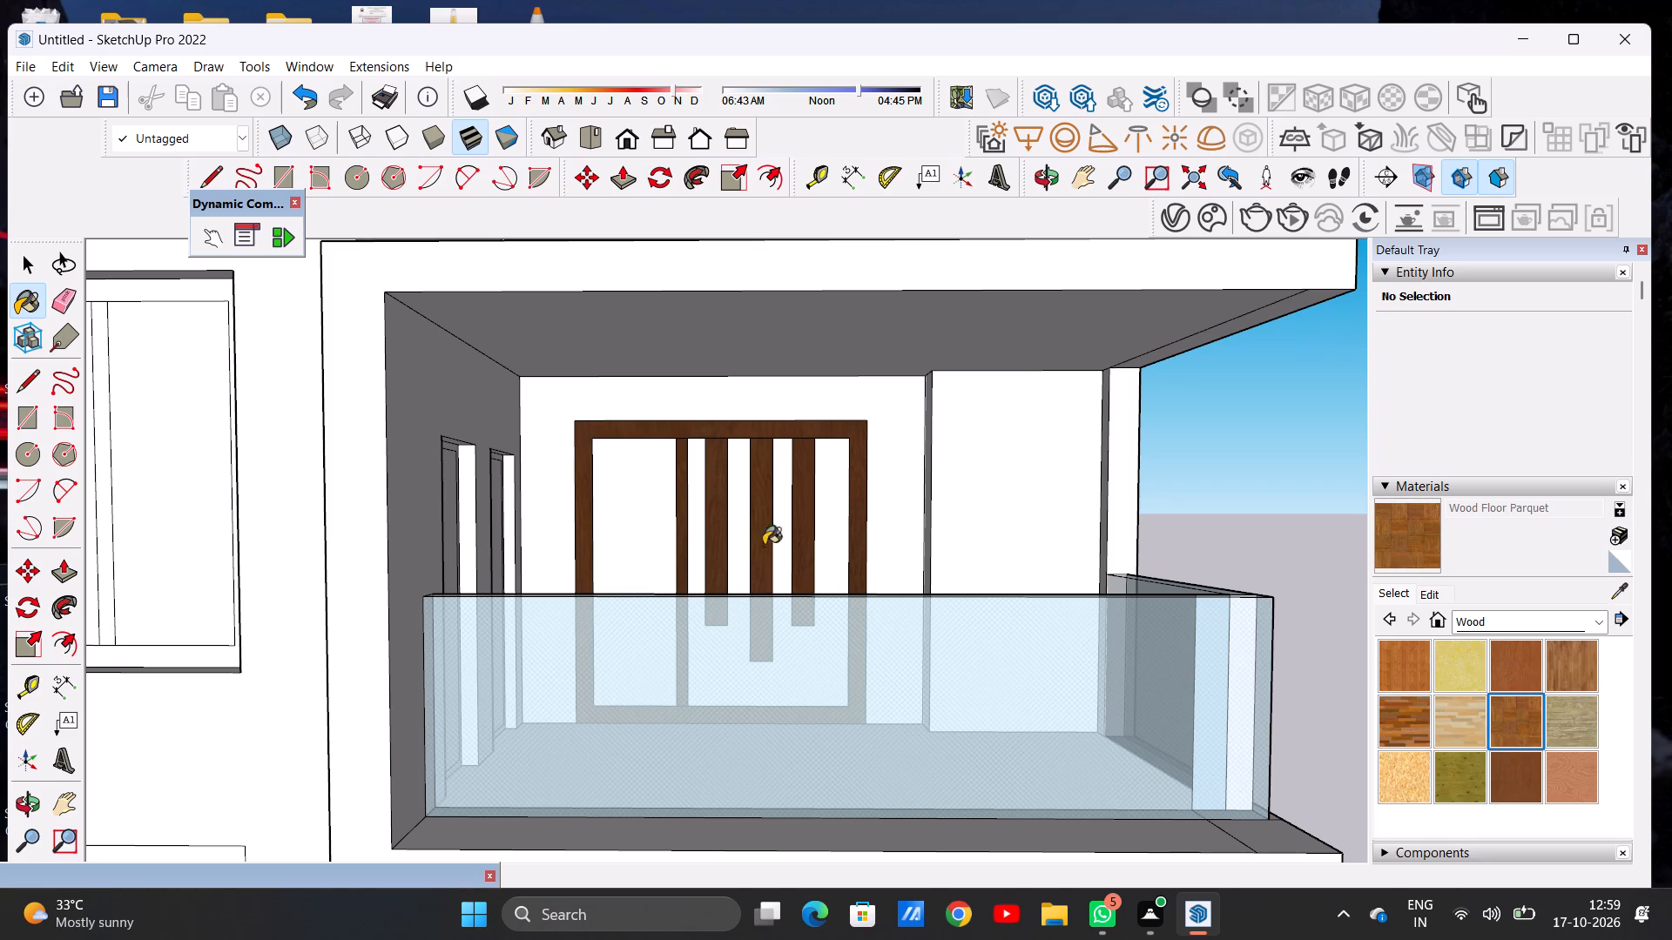
click(673, 496)
Paint the balcony door's background panel behind the vertical slats with Wood Floor Light.
scroll(630, 541, up, 7)
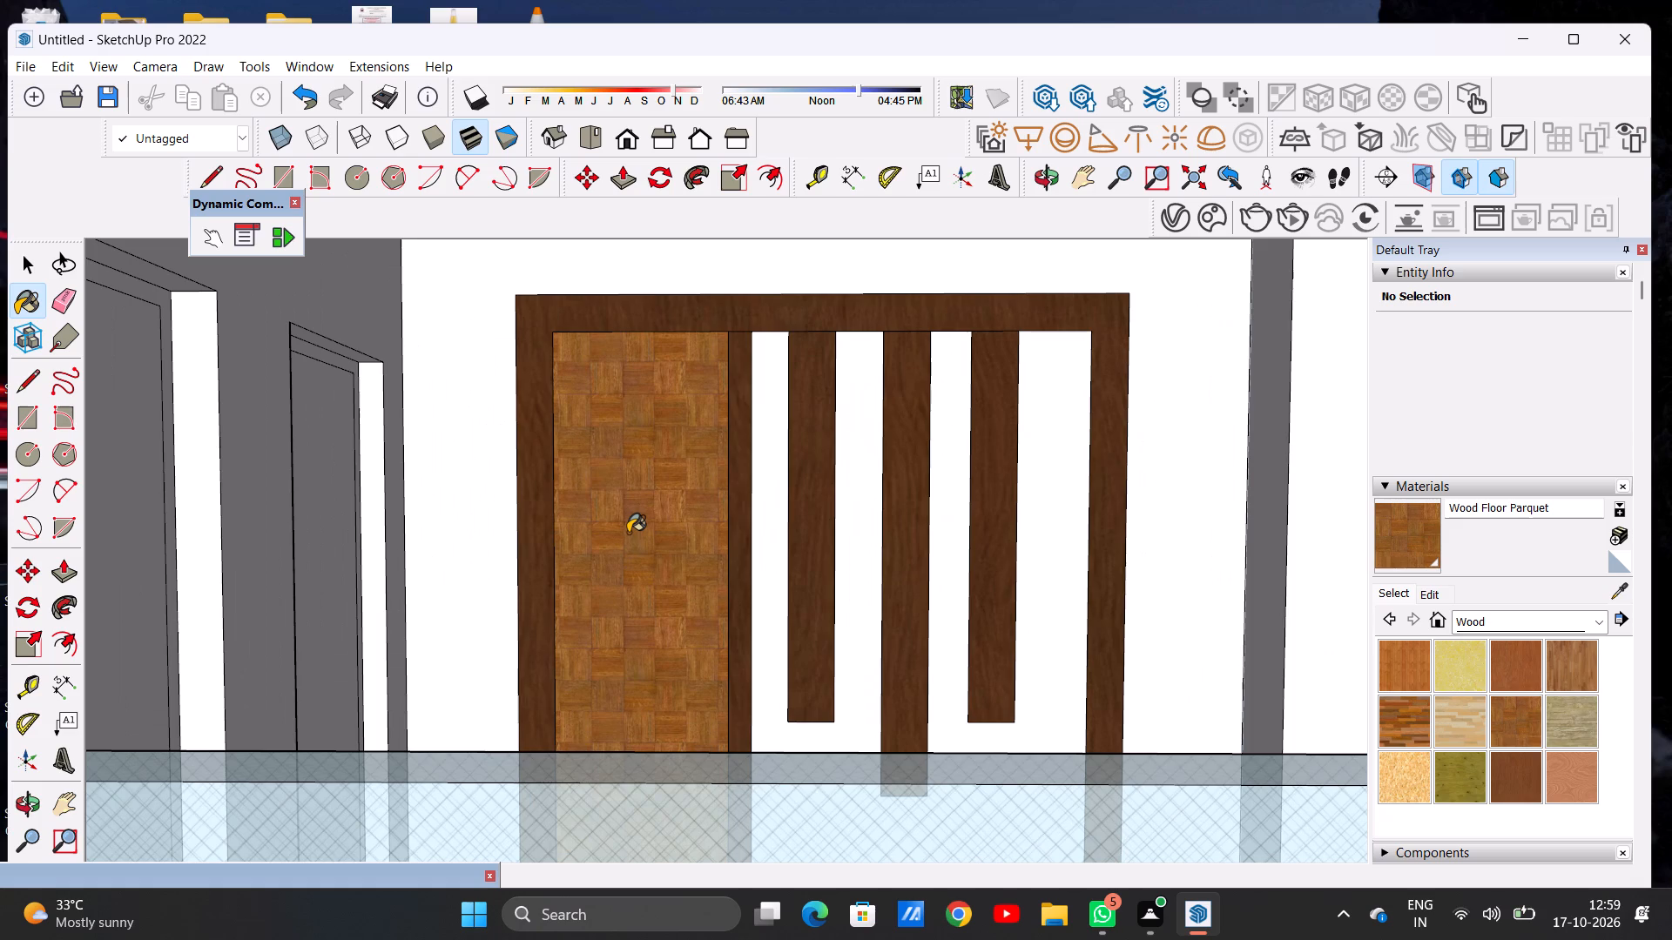
scroll(628, 533, down, 6)
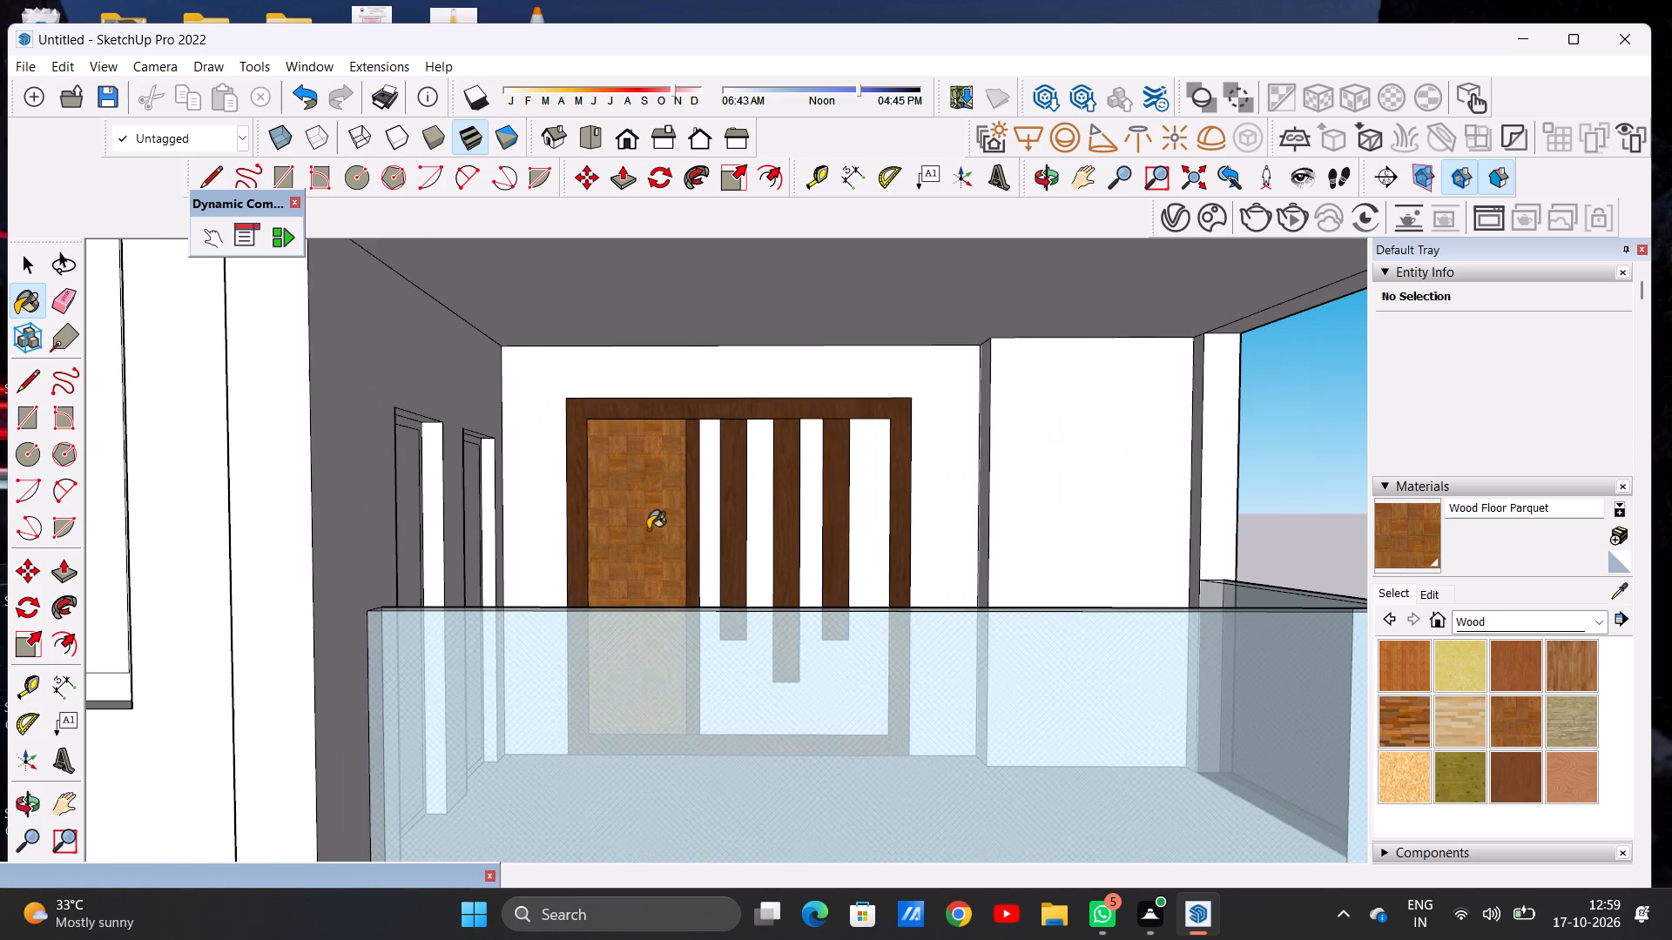
scroll(648, 529, down, 1)
scroll(706, 567, up, 4)
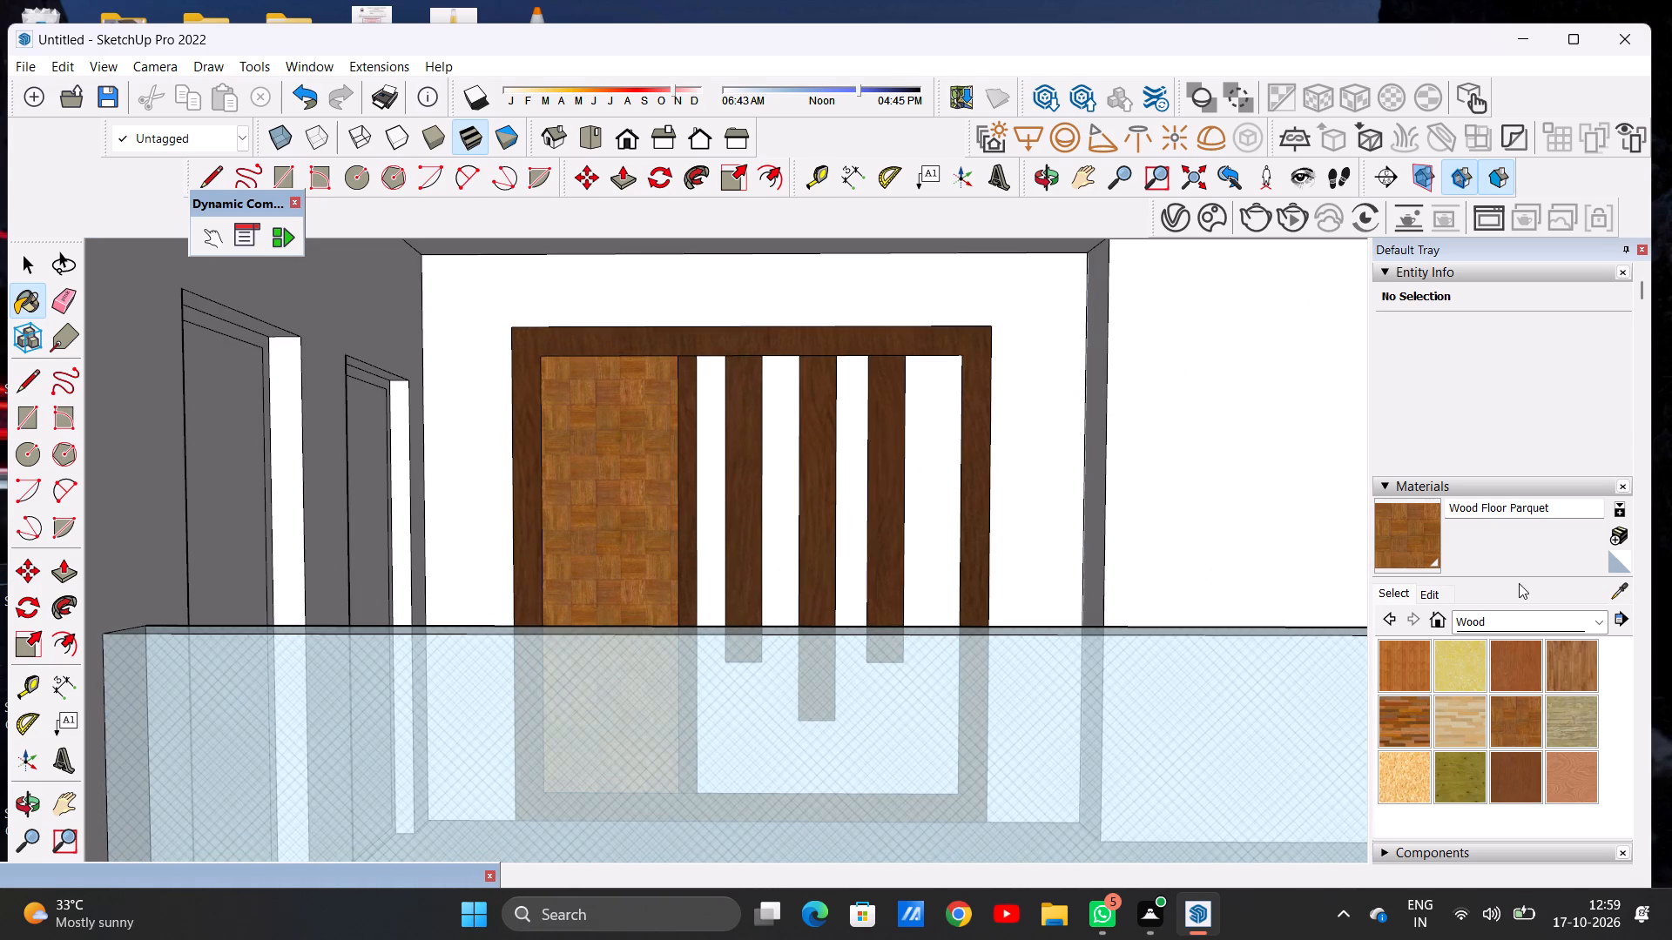
click(1458, 715)
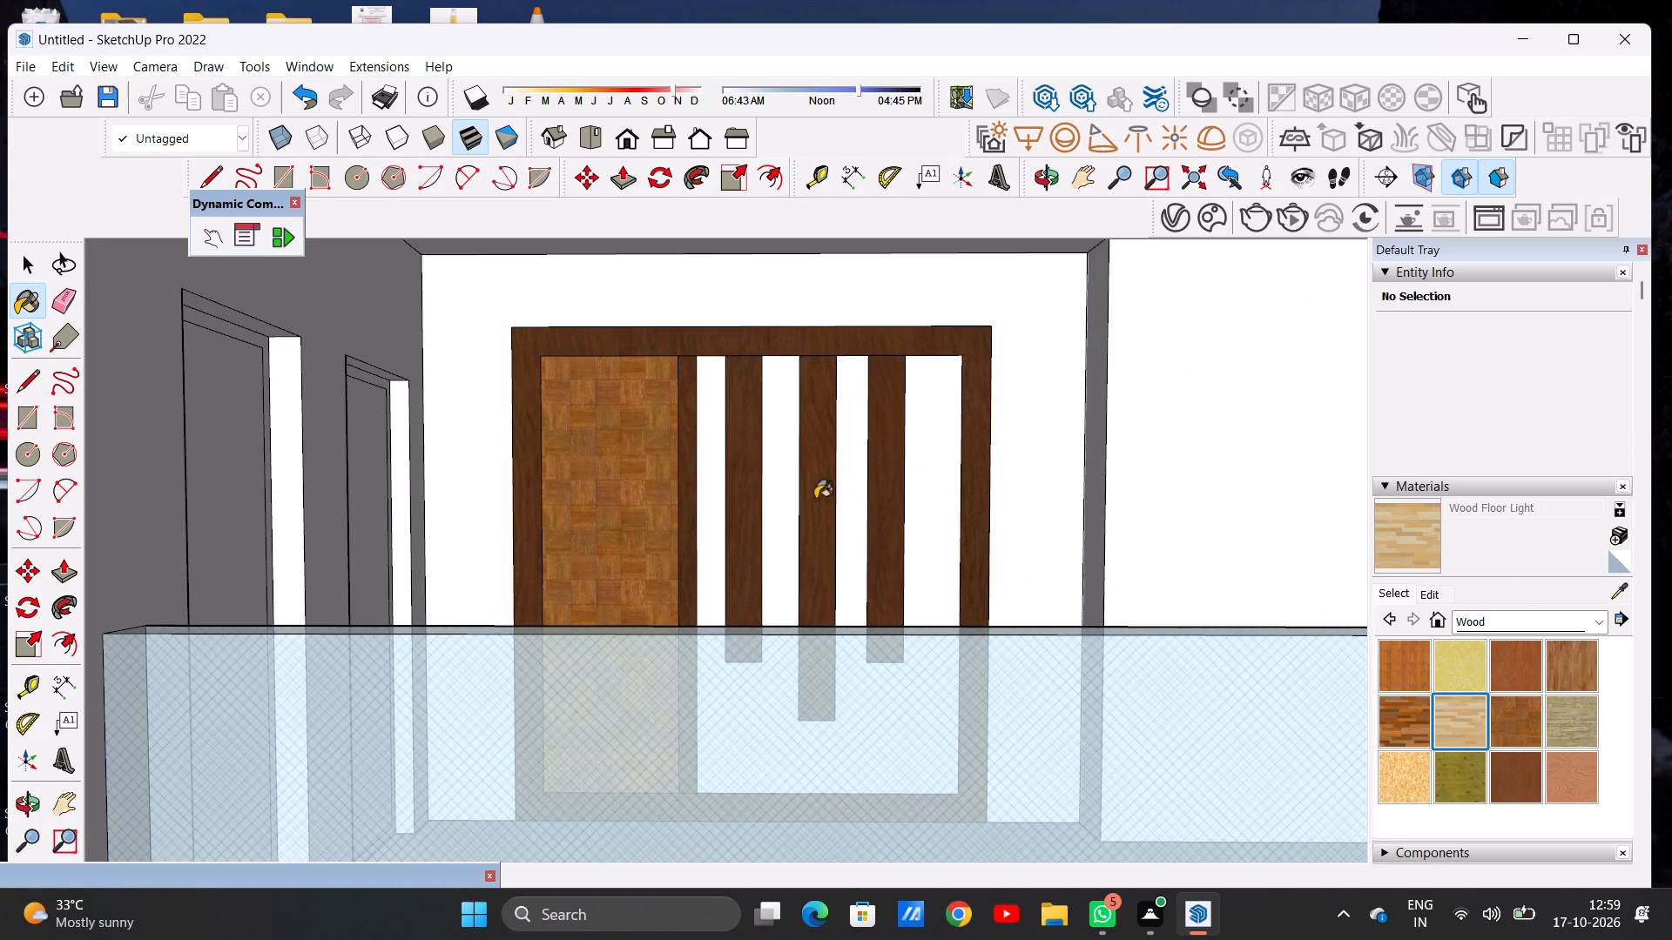
scroll(761, 470, up, 7)
click(789, 397)
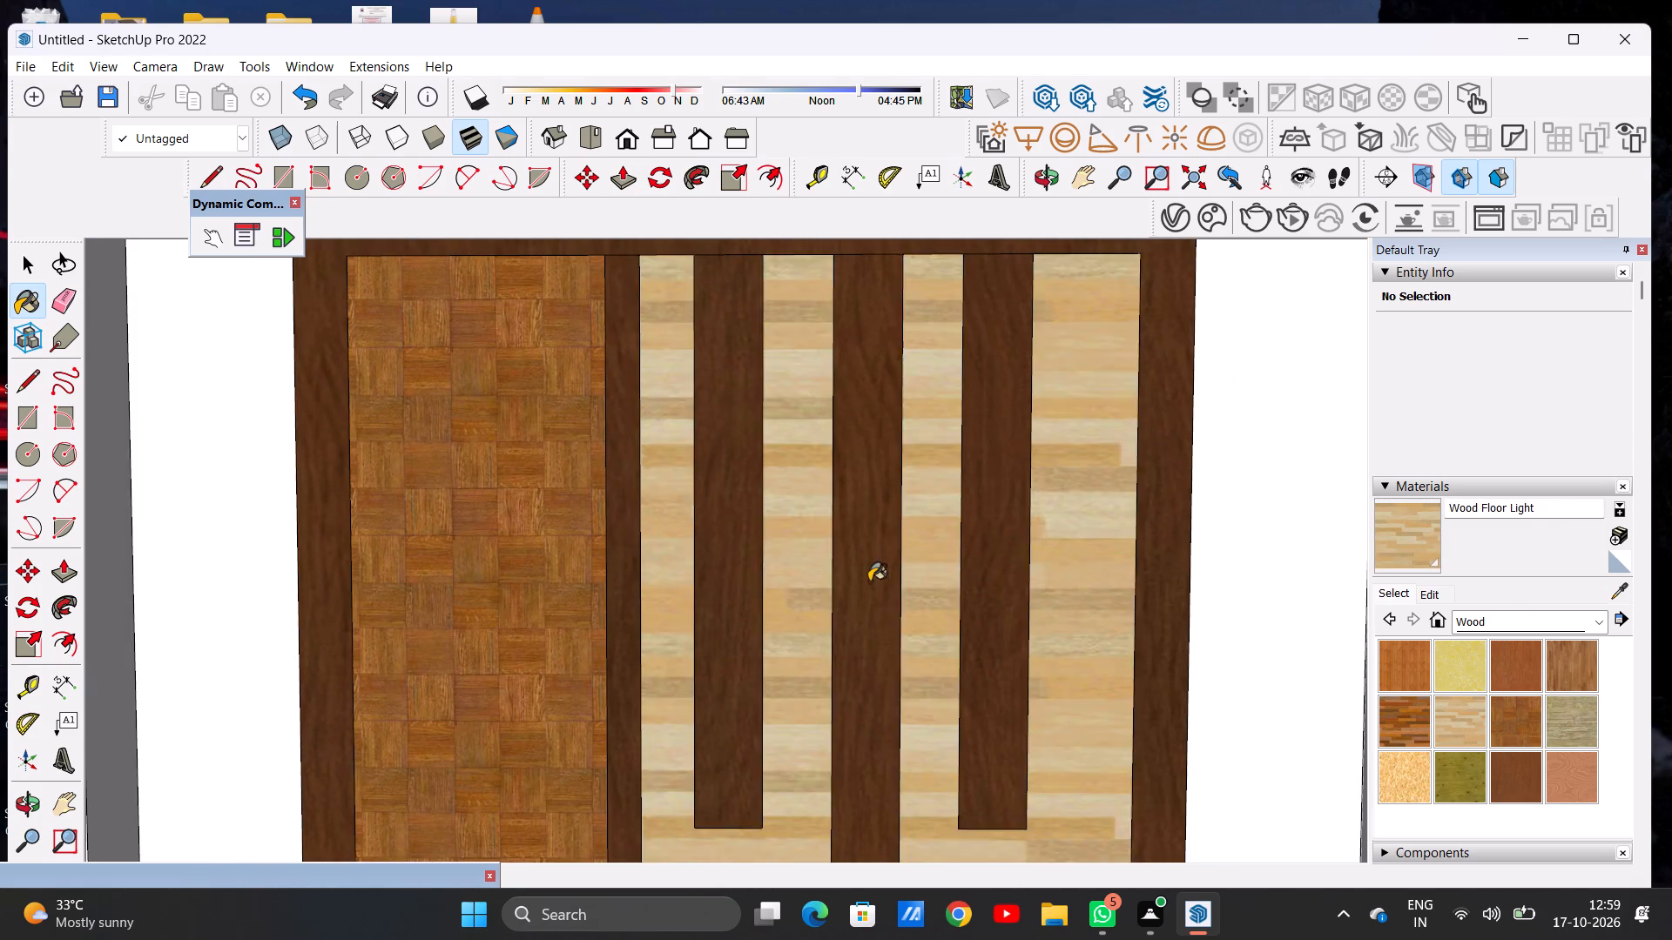
Paint the frame of the tall narrow panel nearest the wood door, on the balcony's adjoining white wall, with original Wood Veneer 01.
scroll(869, 582, down, 14)
middle_drag(945, 580, 454, 660)
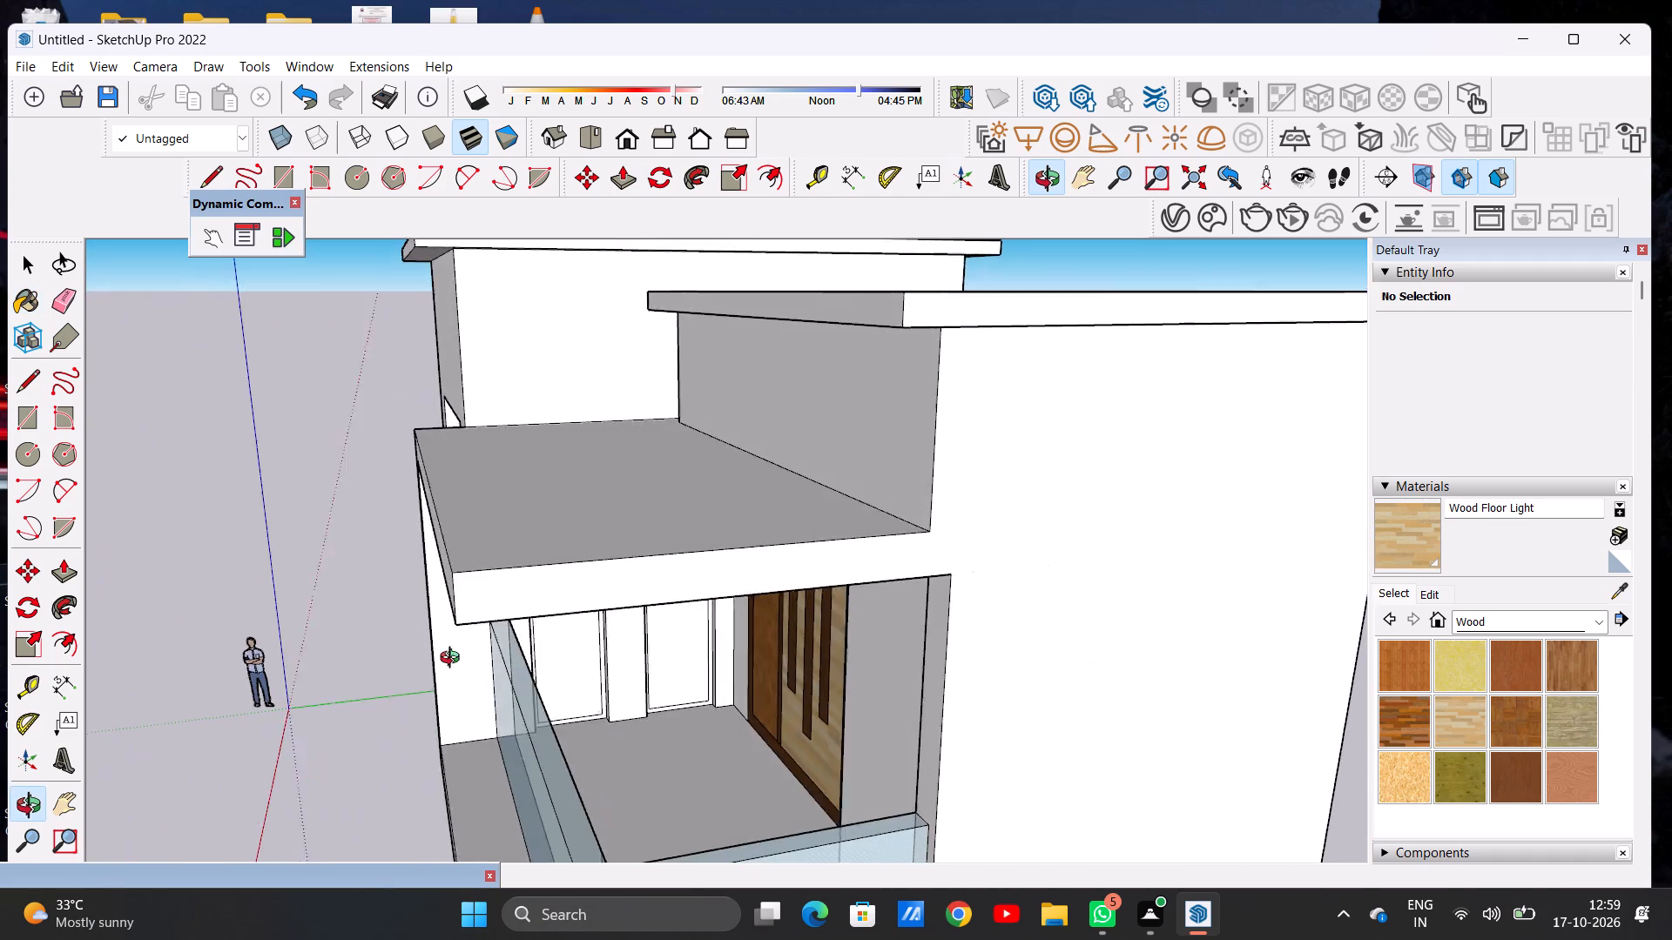
middle_drag(454, 660, 435, 593)
scroll(706, 565, up, 5)
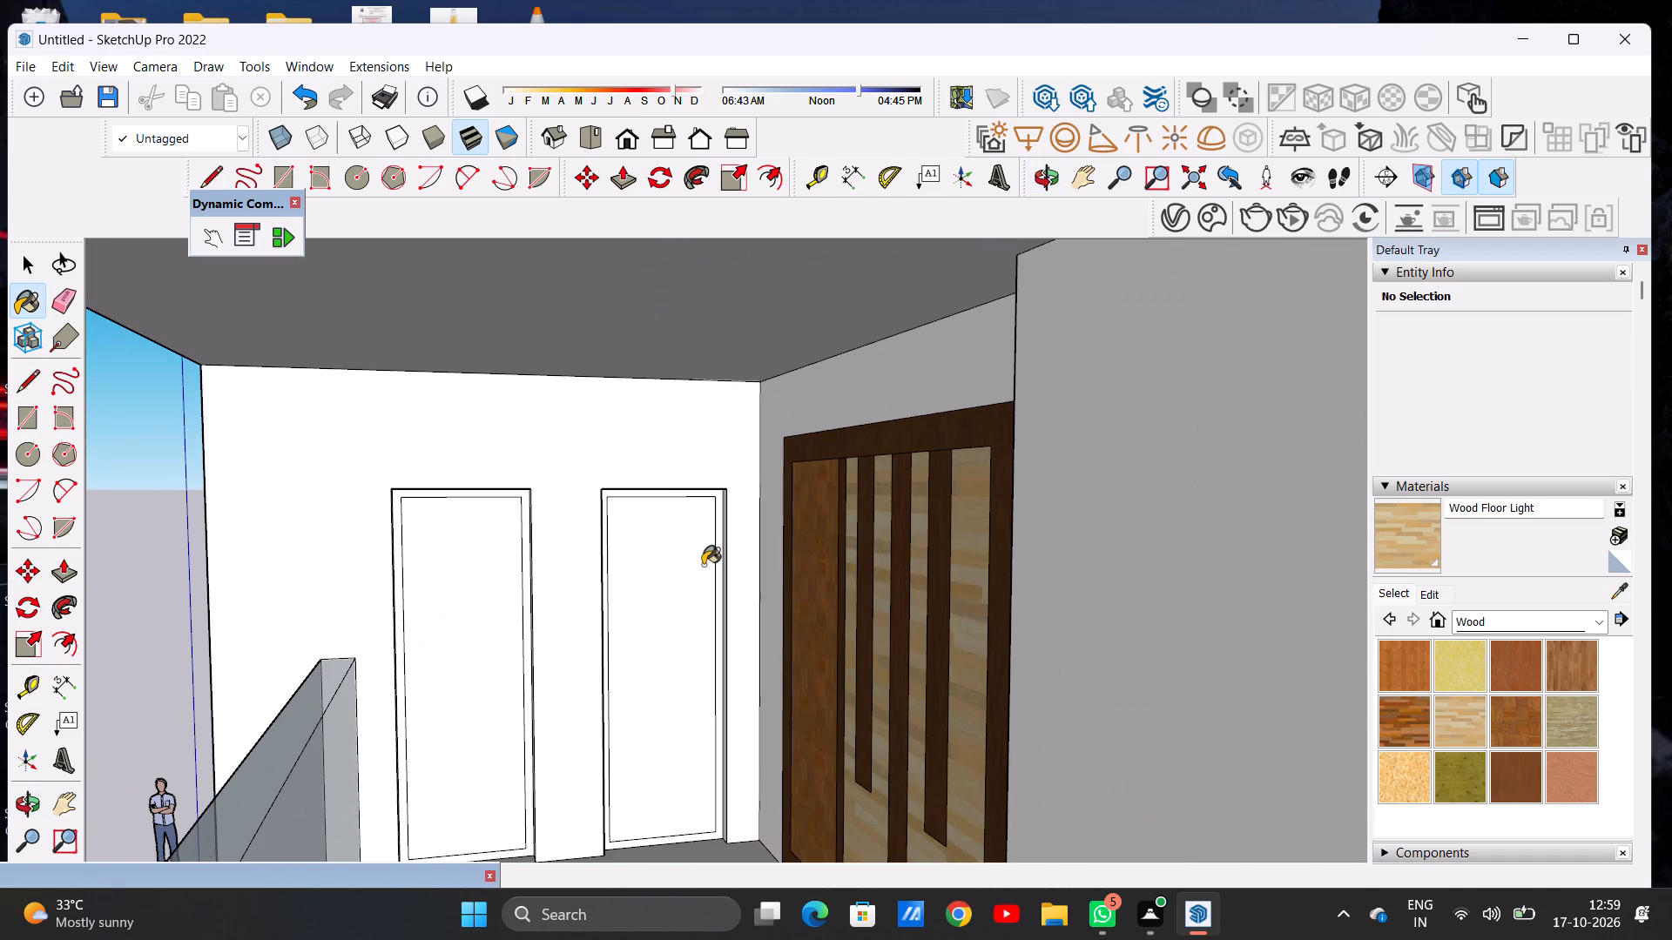
key(space)
middle_drag(690, 592, 658, 588)
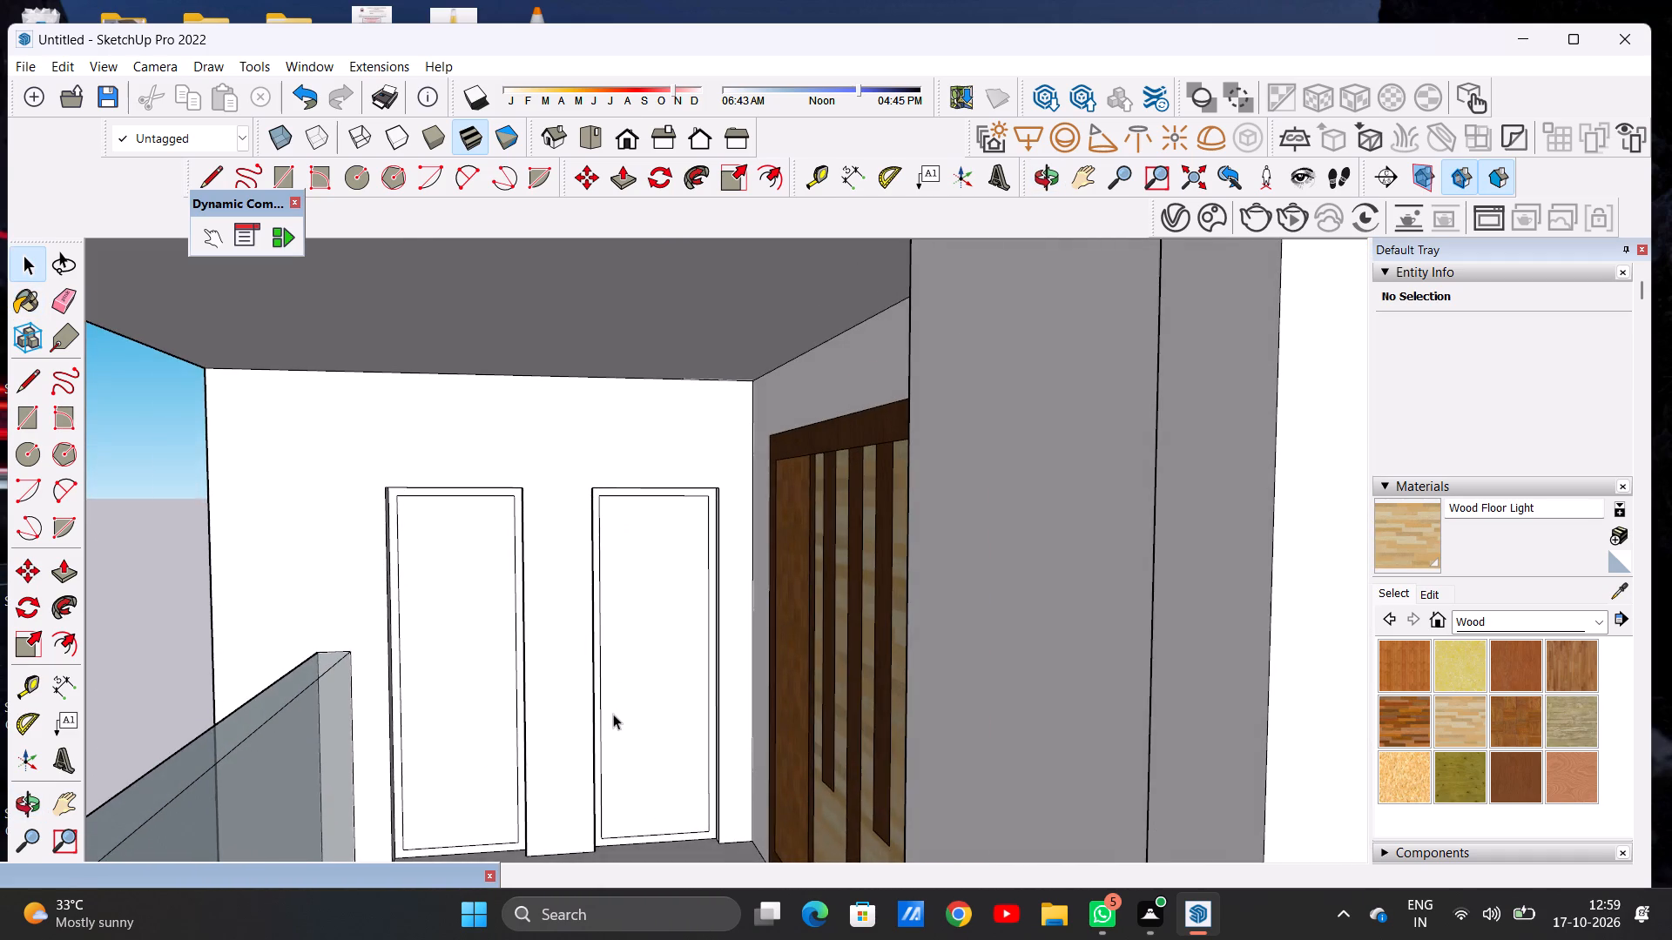
scroll(613, 714, up, 1)
scroll(698, 626, down, 6)
scroll(670, 708, up, 5)
scroll(680, 628, up, 2)
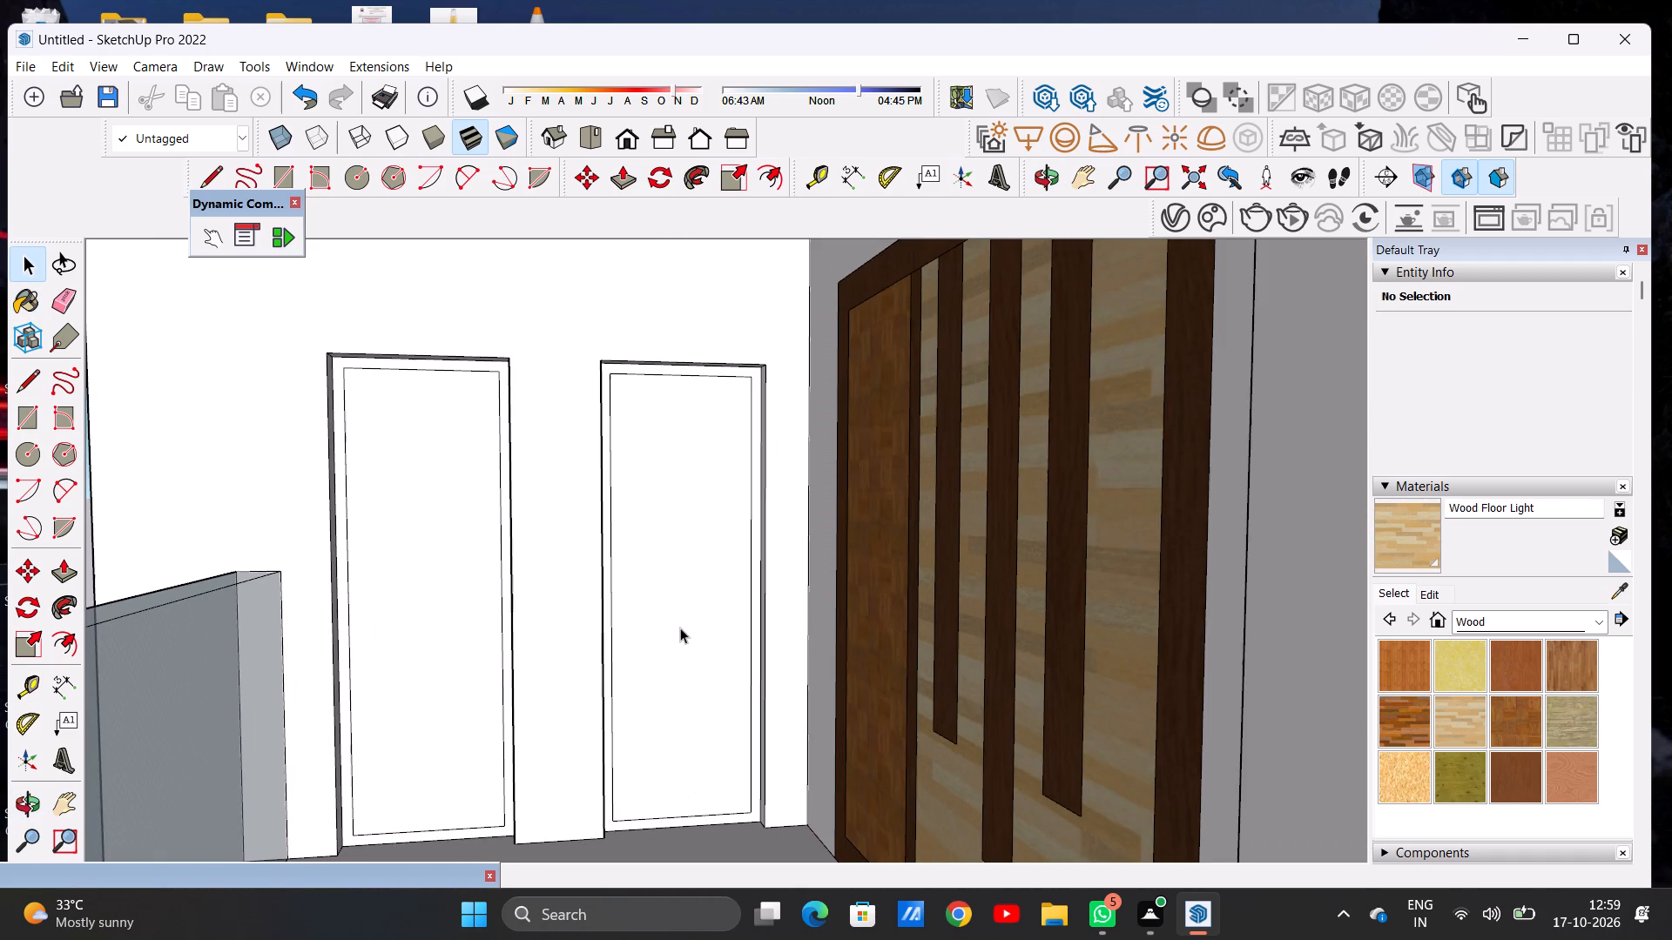
middle_drag(681, 634, 655, 639)
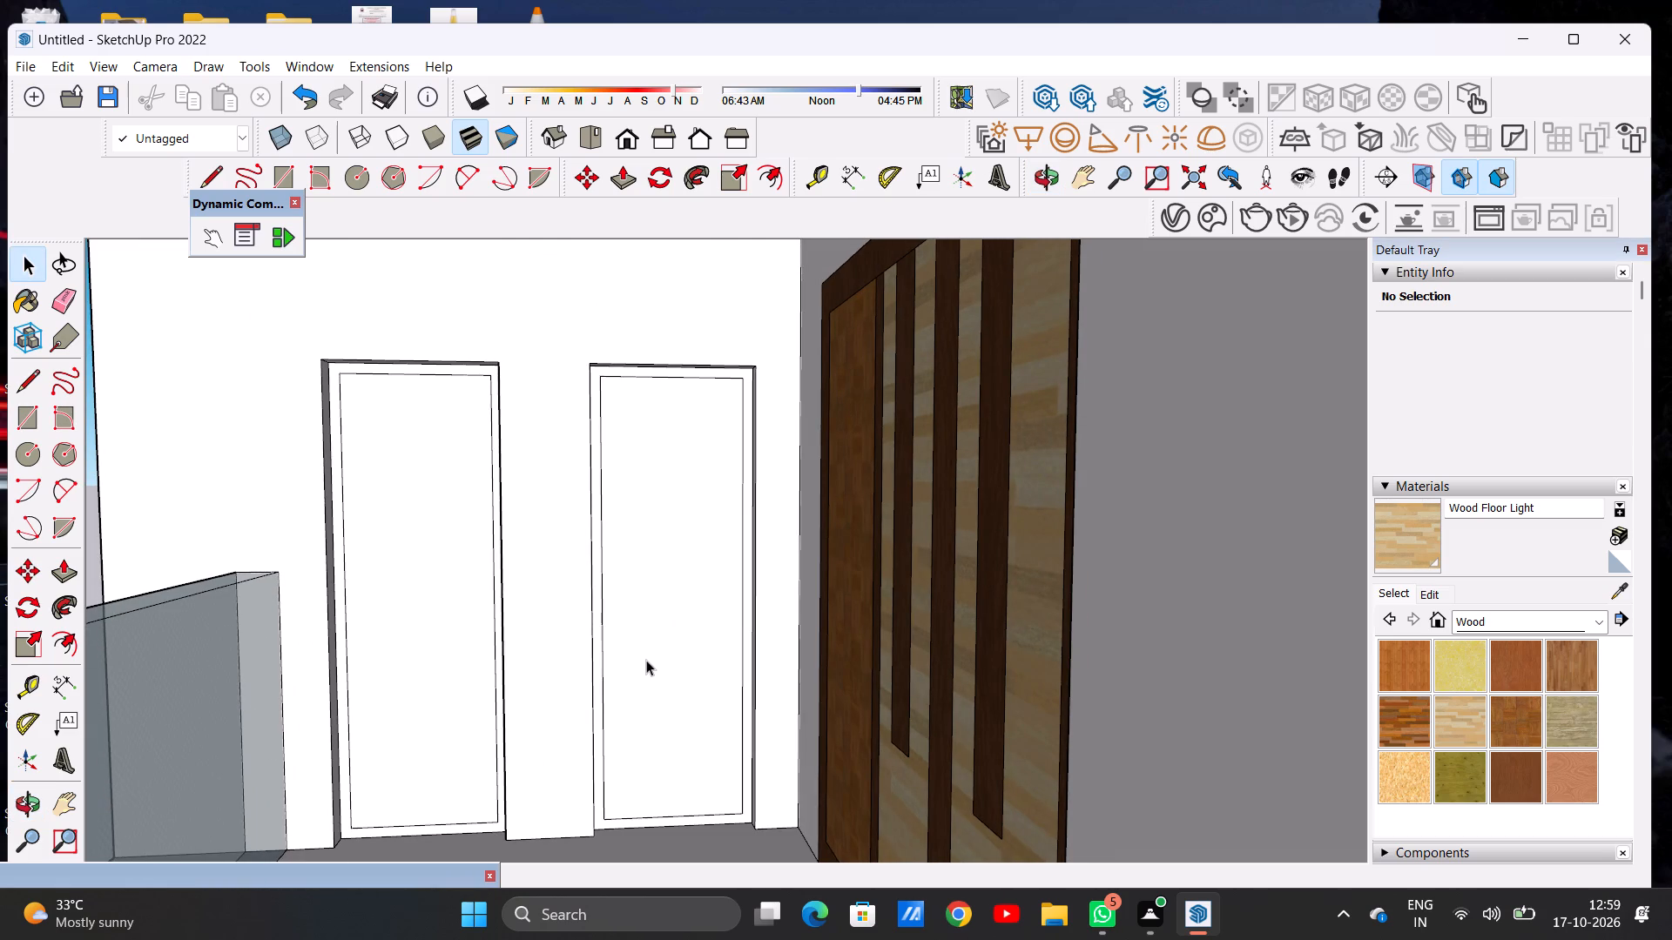
click(1518, 775)
scroll(648, 347, up, 6)
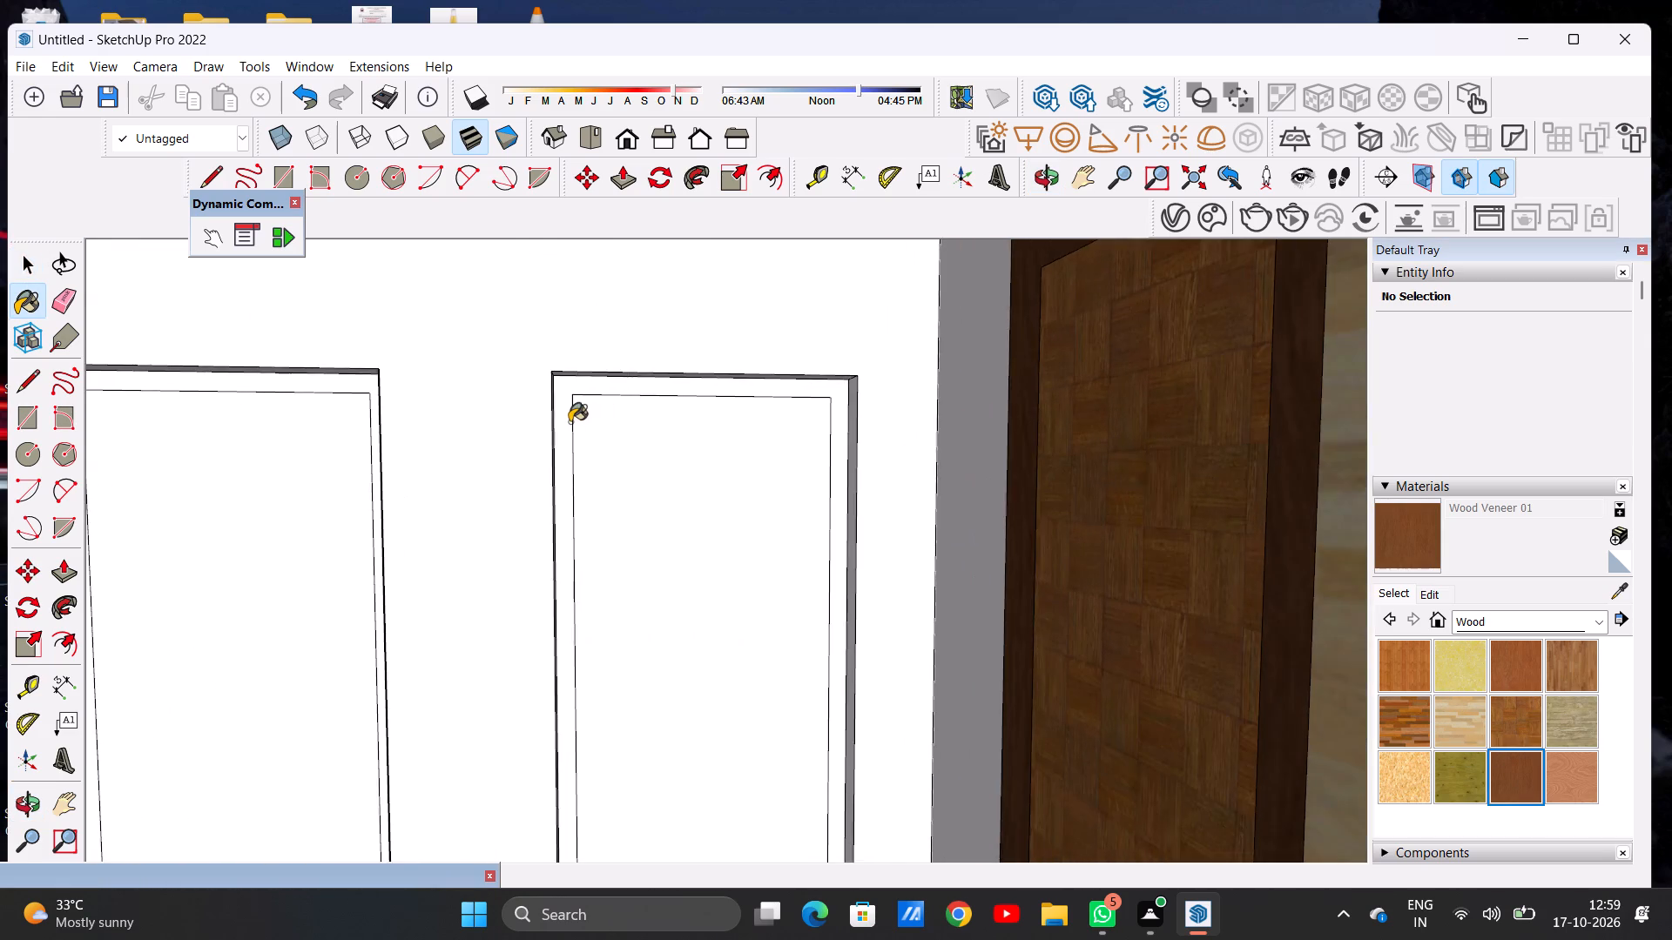
scroll(569, 420, up, 1)
scroll(568, 420, down, 1)
scroll(568, 419, up, 1)
scroll(568, 418, down, 1)
scroll(568, 418, up, 1)
click(563, 399)
scroll(651, 426, down, 8)
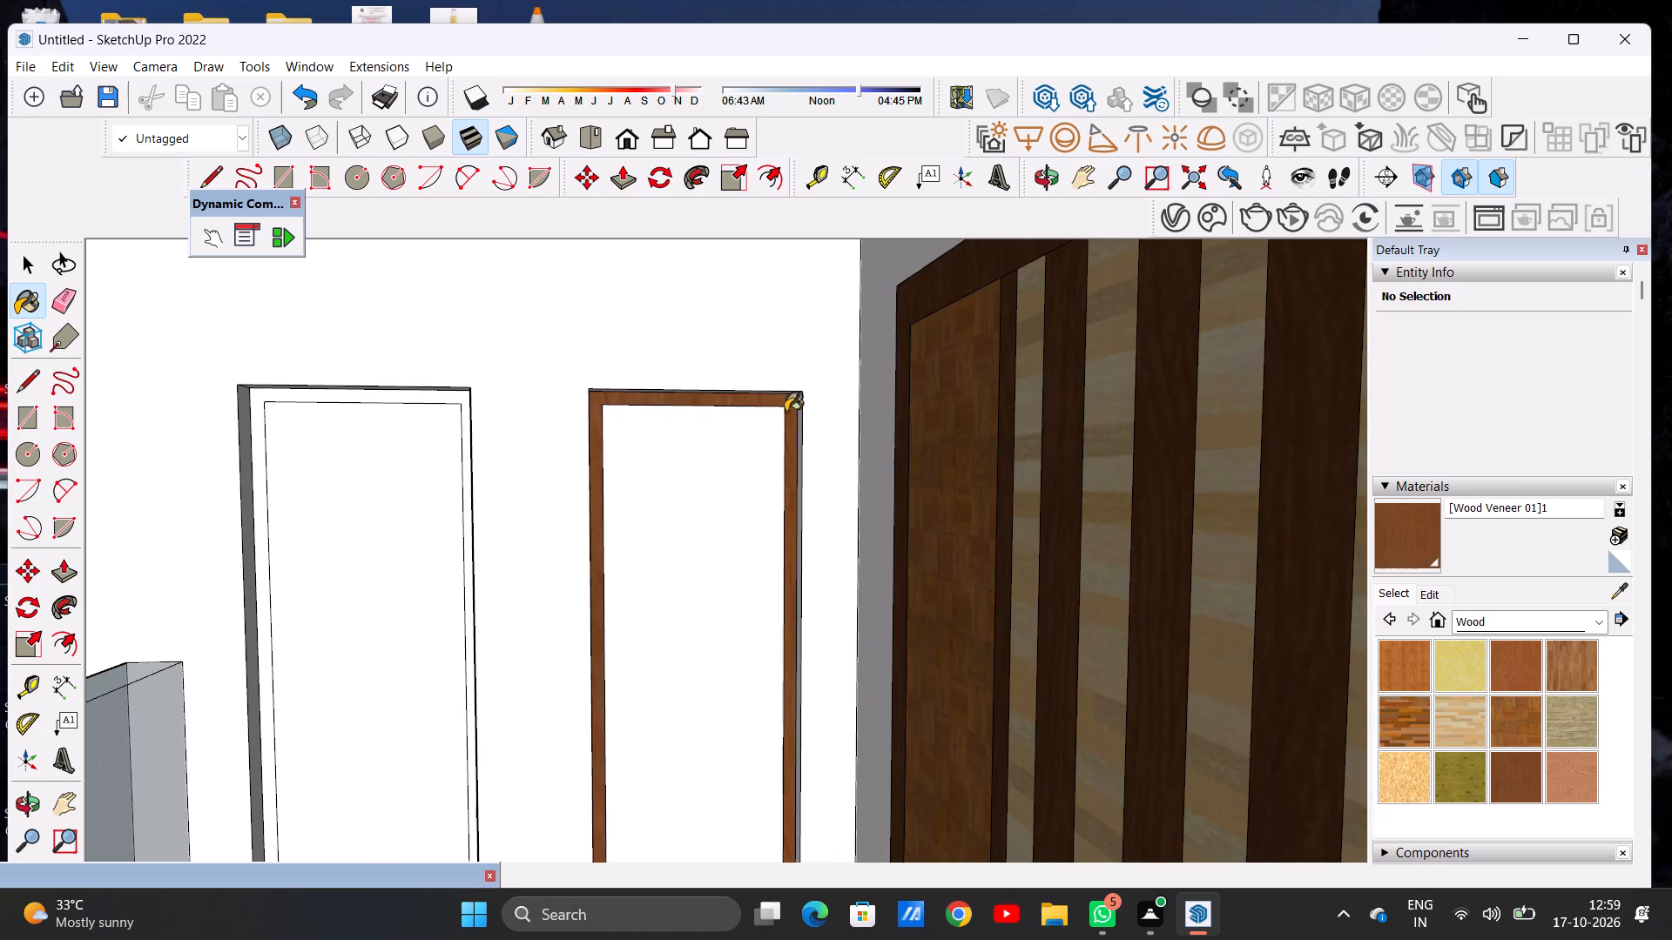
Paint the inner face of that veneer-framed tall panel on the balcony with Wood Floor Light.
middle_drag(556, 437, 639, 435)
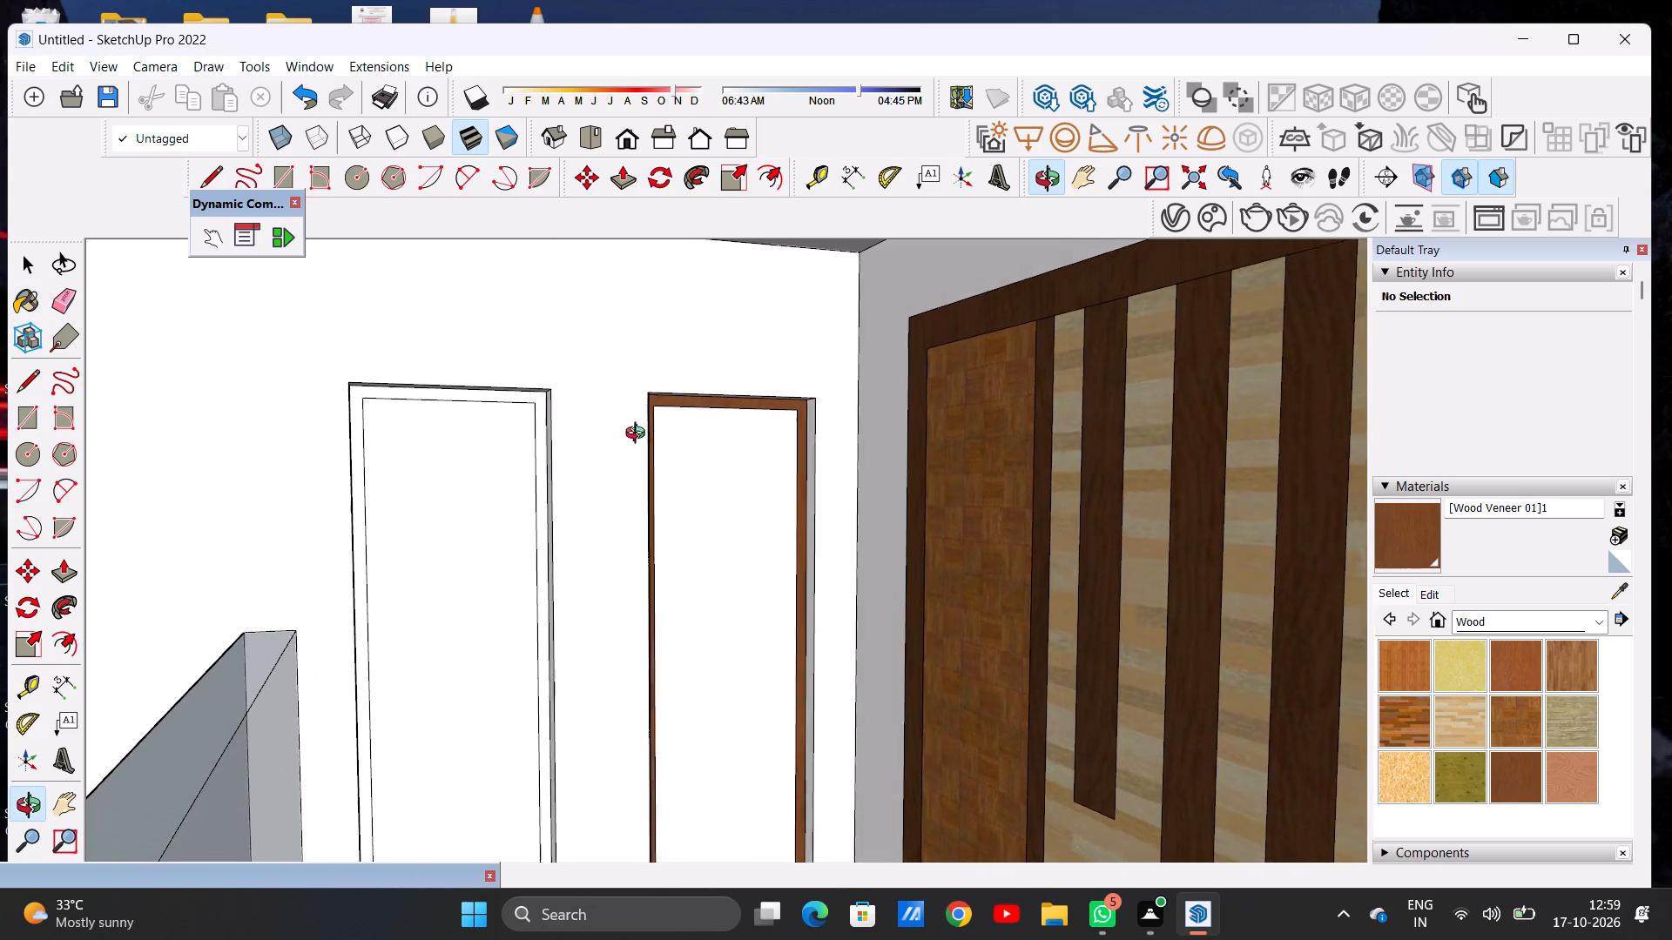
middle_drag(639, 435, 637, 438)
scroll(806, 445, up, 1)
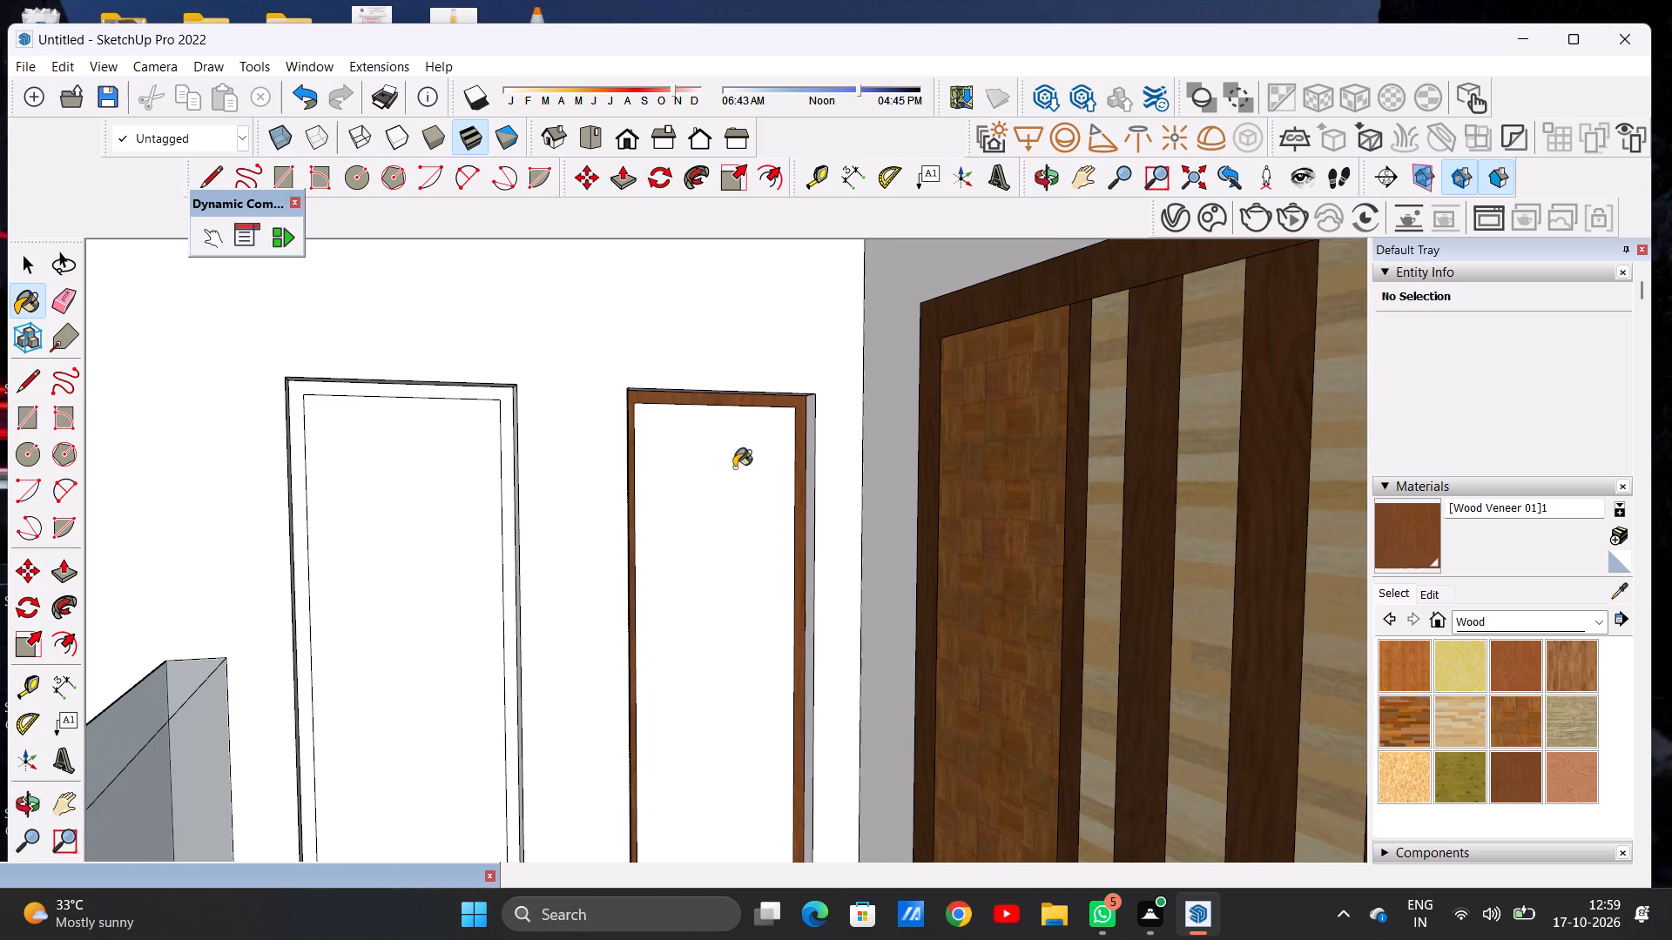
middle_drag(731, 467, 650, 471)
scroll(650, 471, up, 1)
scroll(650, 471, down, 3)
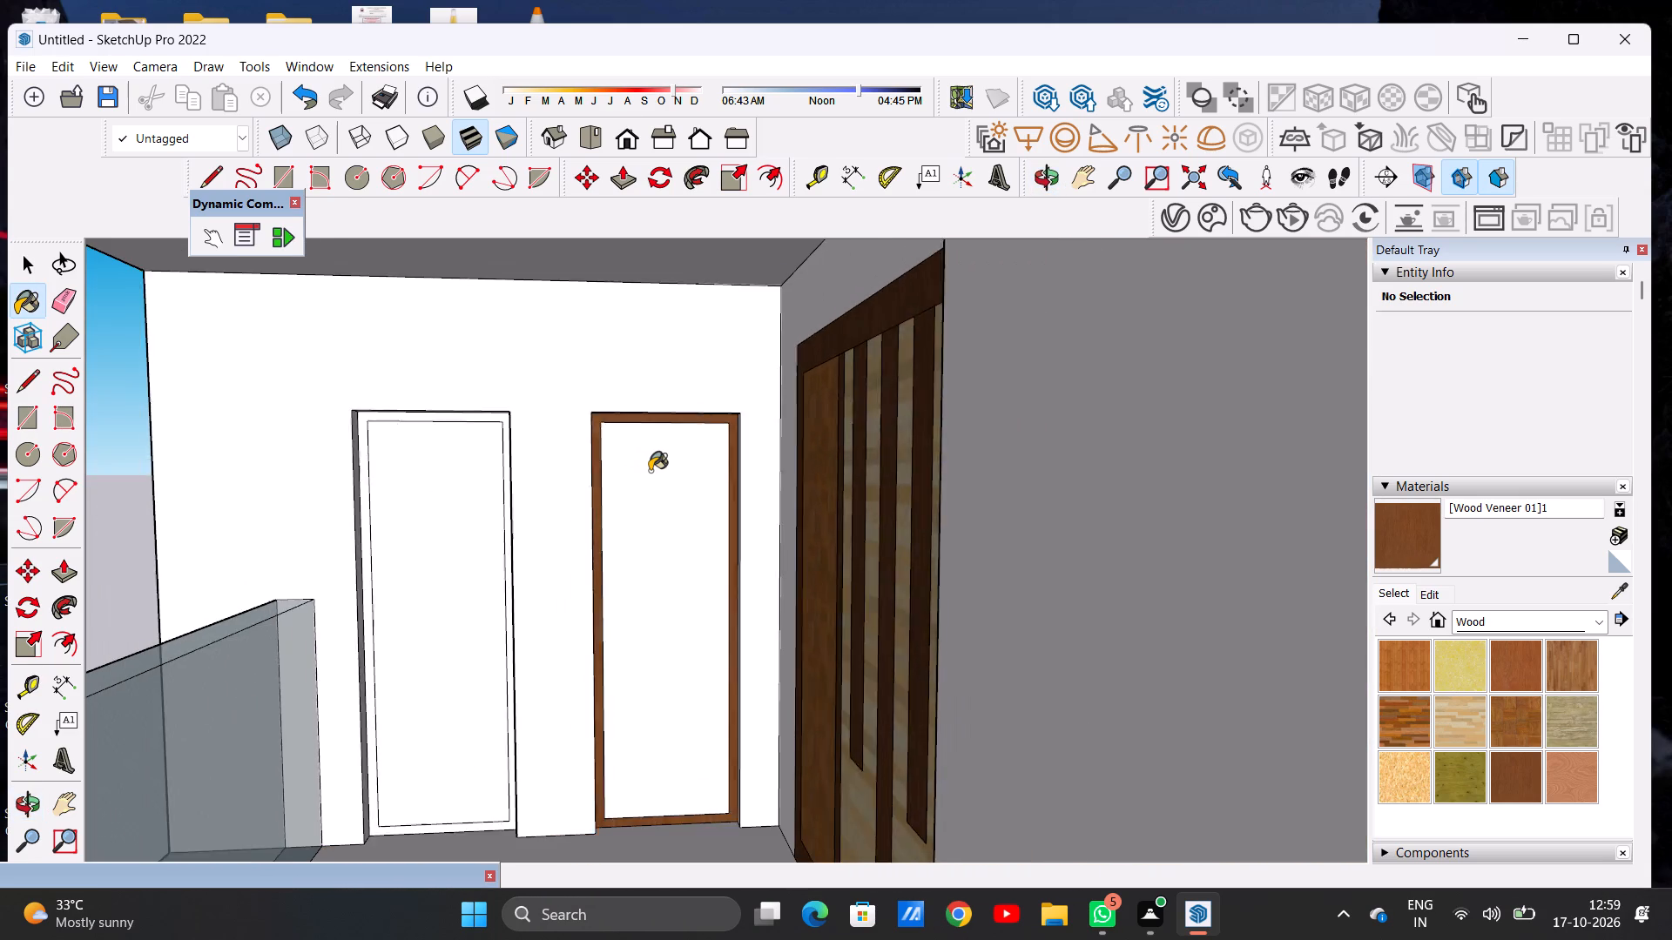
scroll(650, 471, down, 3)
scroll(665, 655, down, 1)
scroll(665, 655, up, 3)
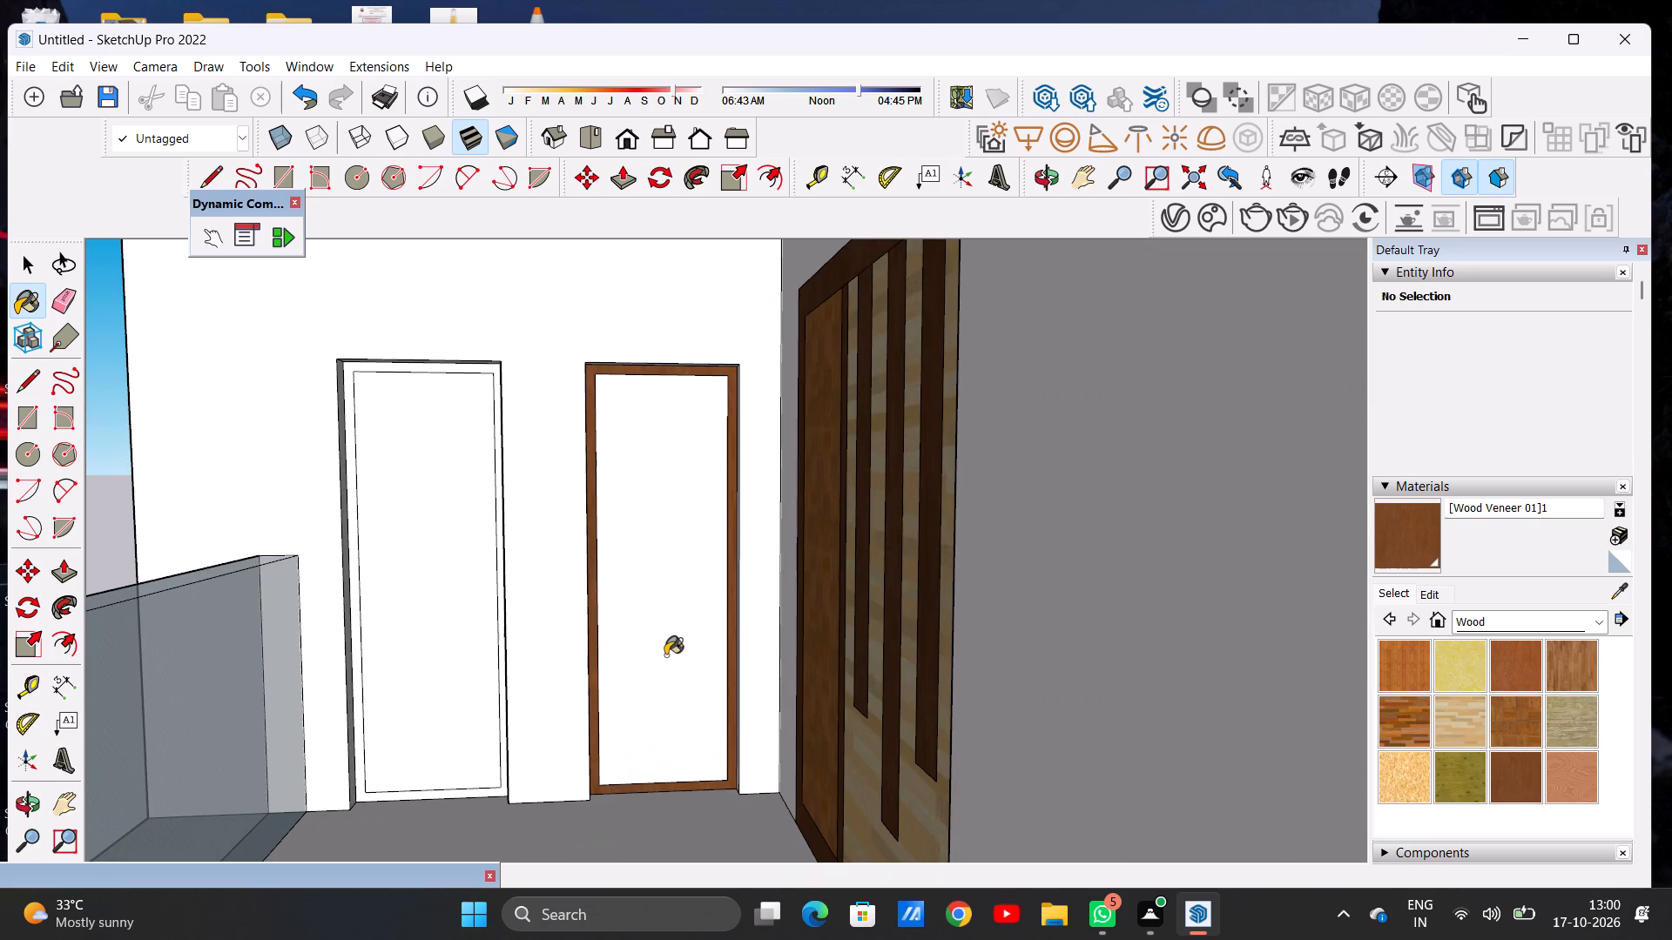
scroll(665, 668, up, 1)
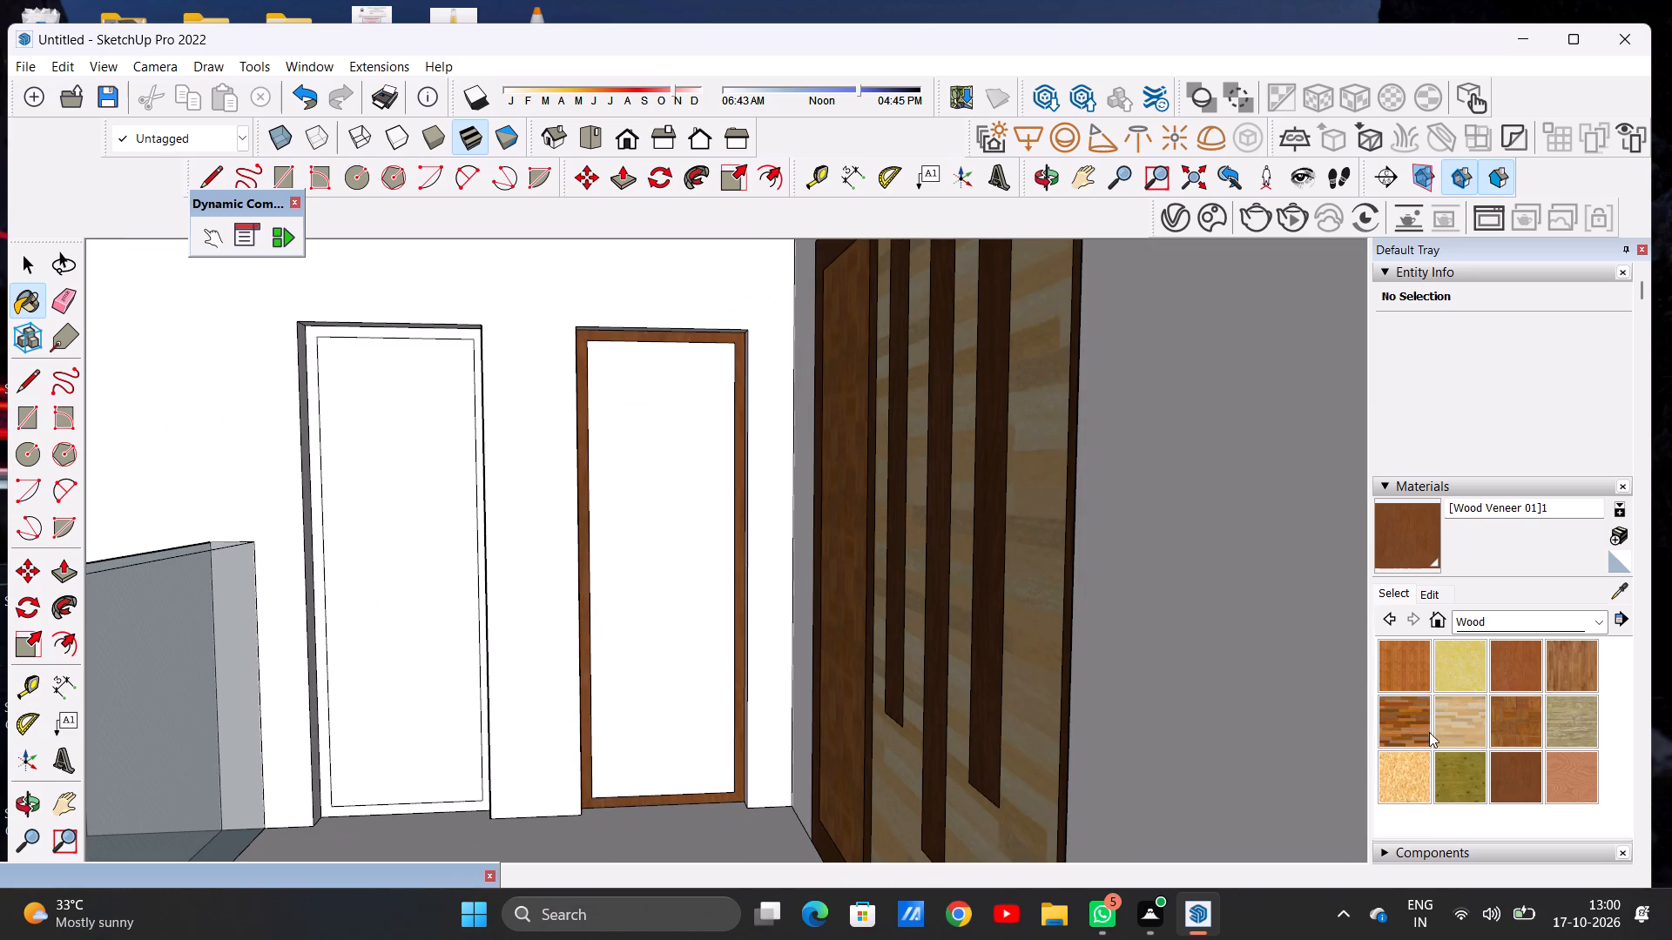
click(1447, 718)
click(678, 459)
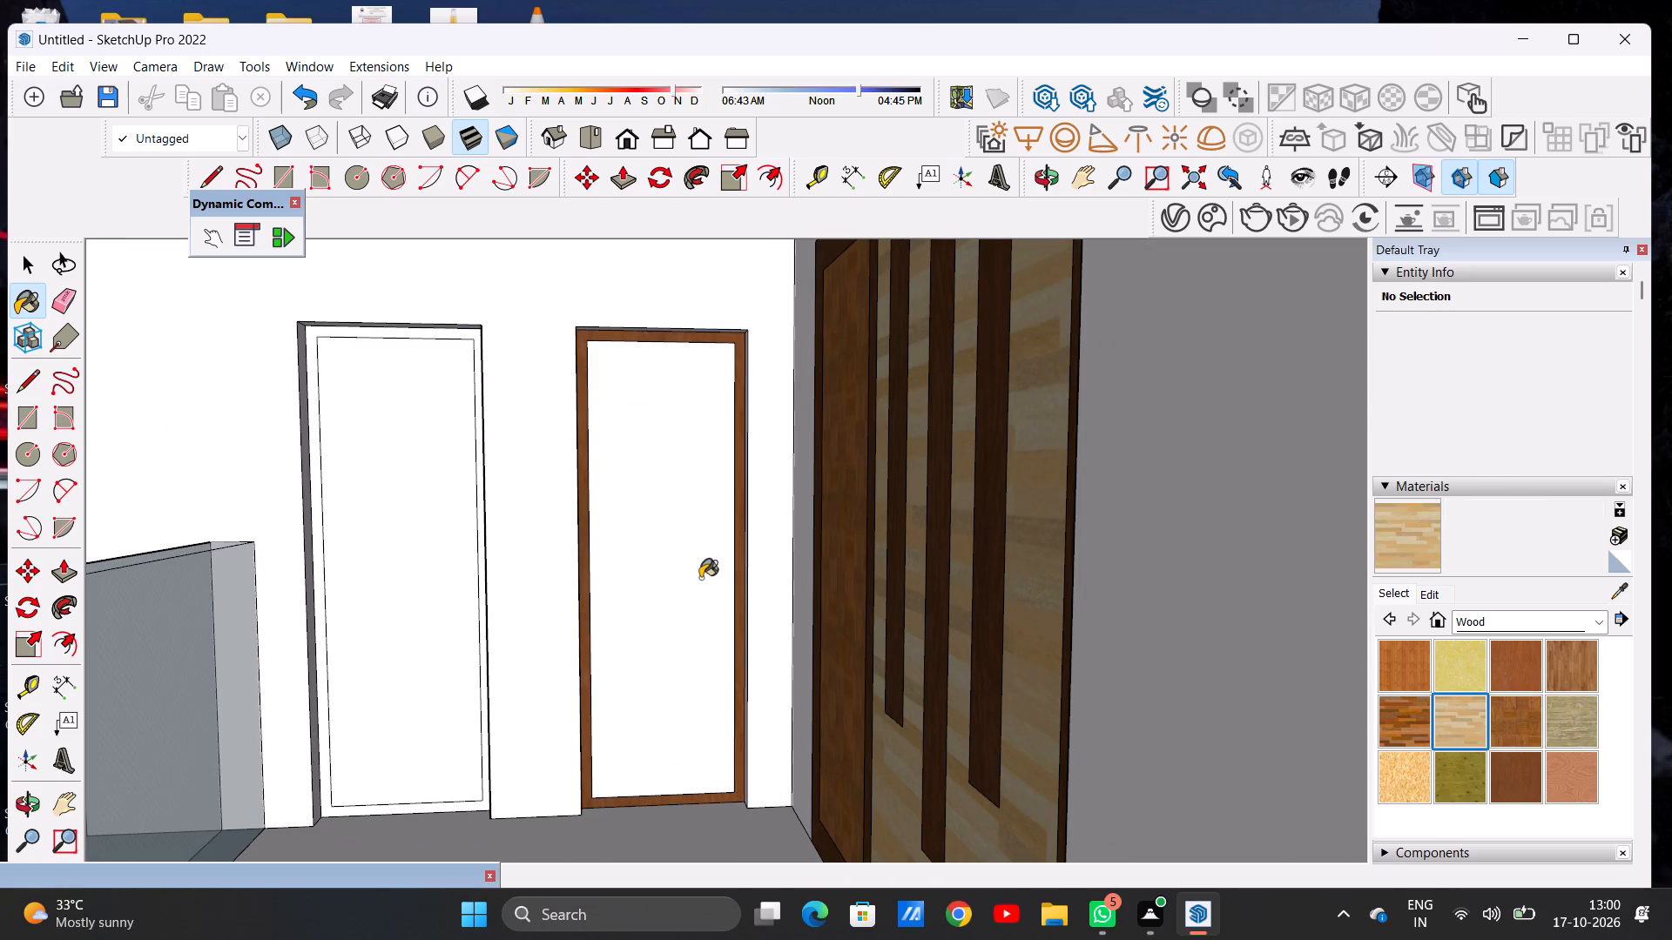
Paint the inner faces of both tall narrow balcony panels with Formica Laminate Light from the Synthetic Surfaces materials.
scroll(700, 578, up, 3)
scroll(700, 577, down, 9)
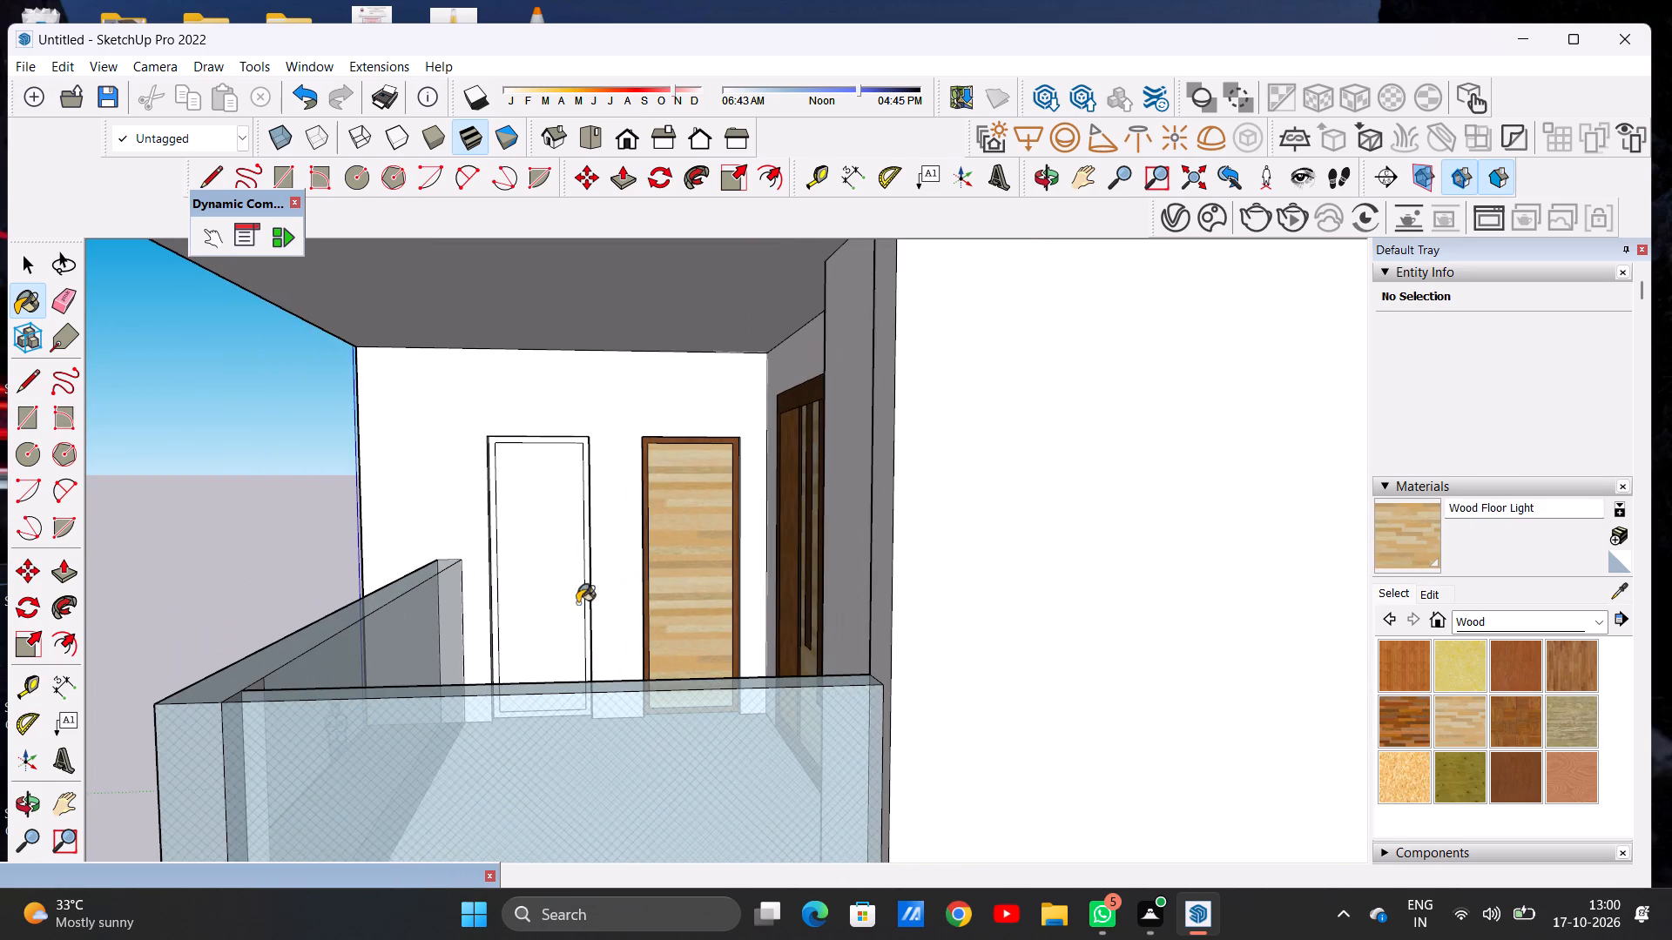
scroll(630, 611, down, 4)
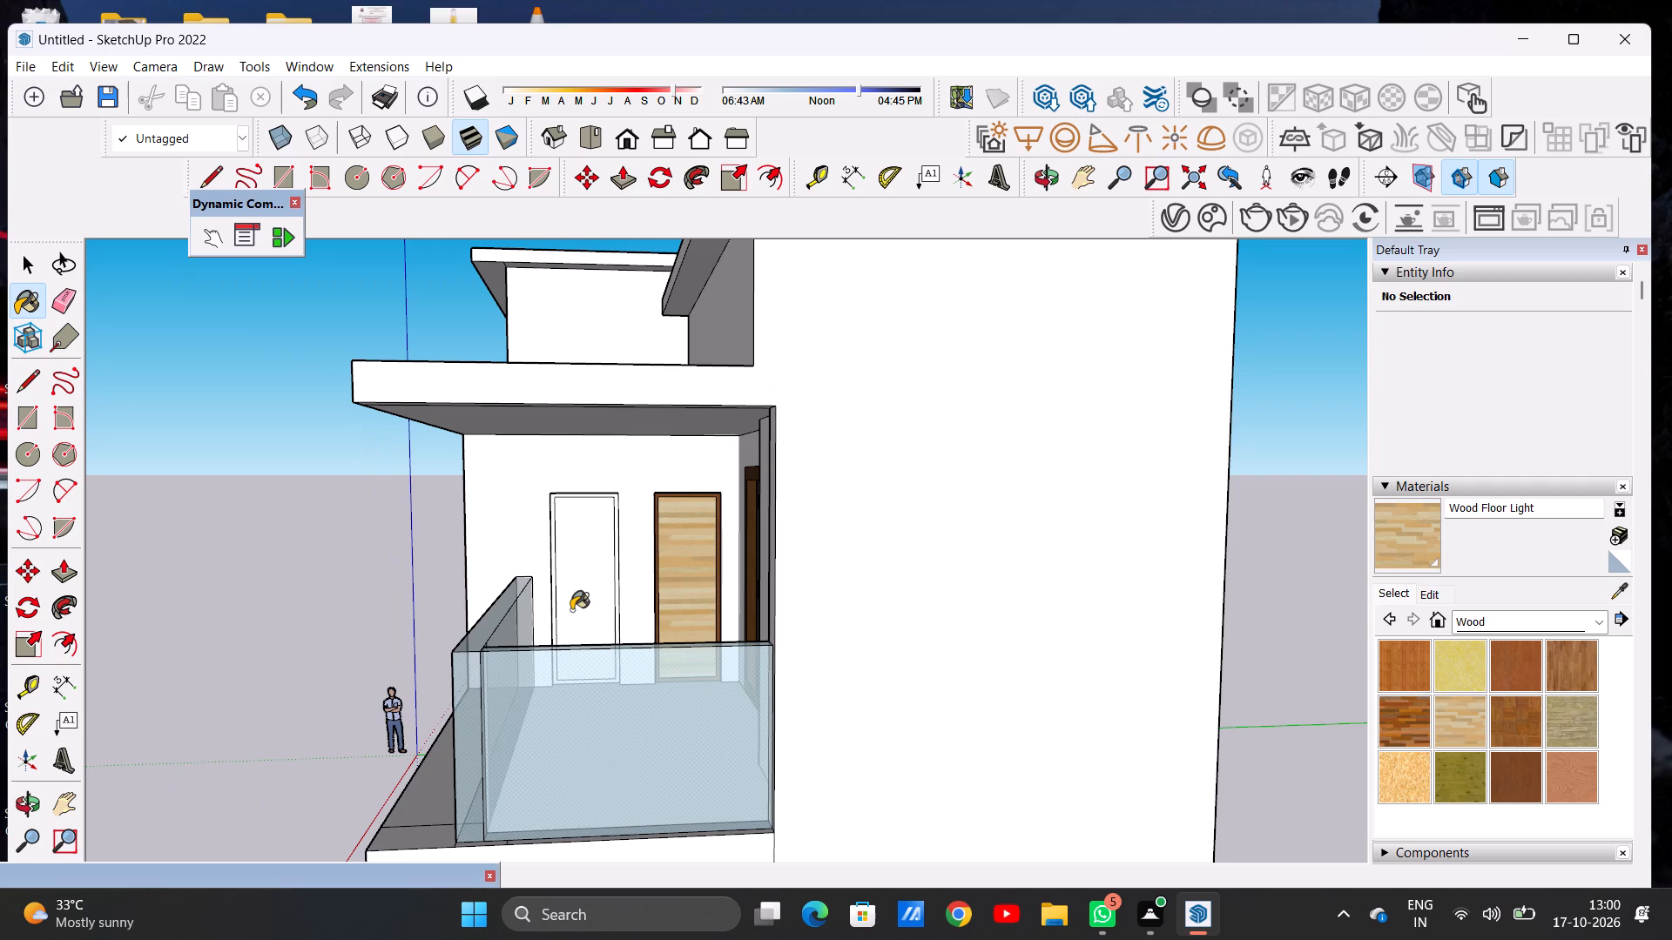
scroll(563, 608, up, 2)
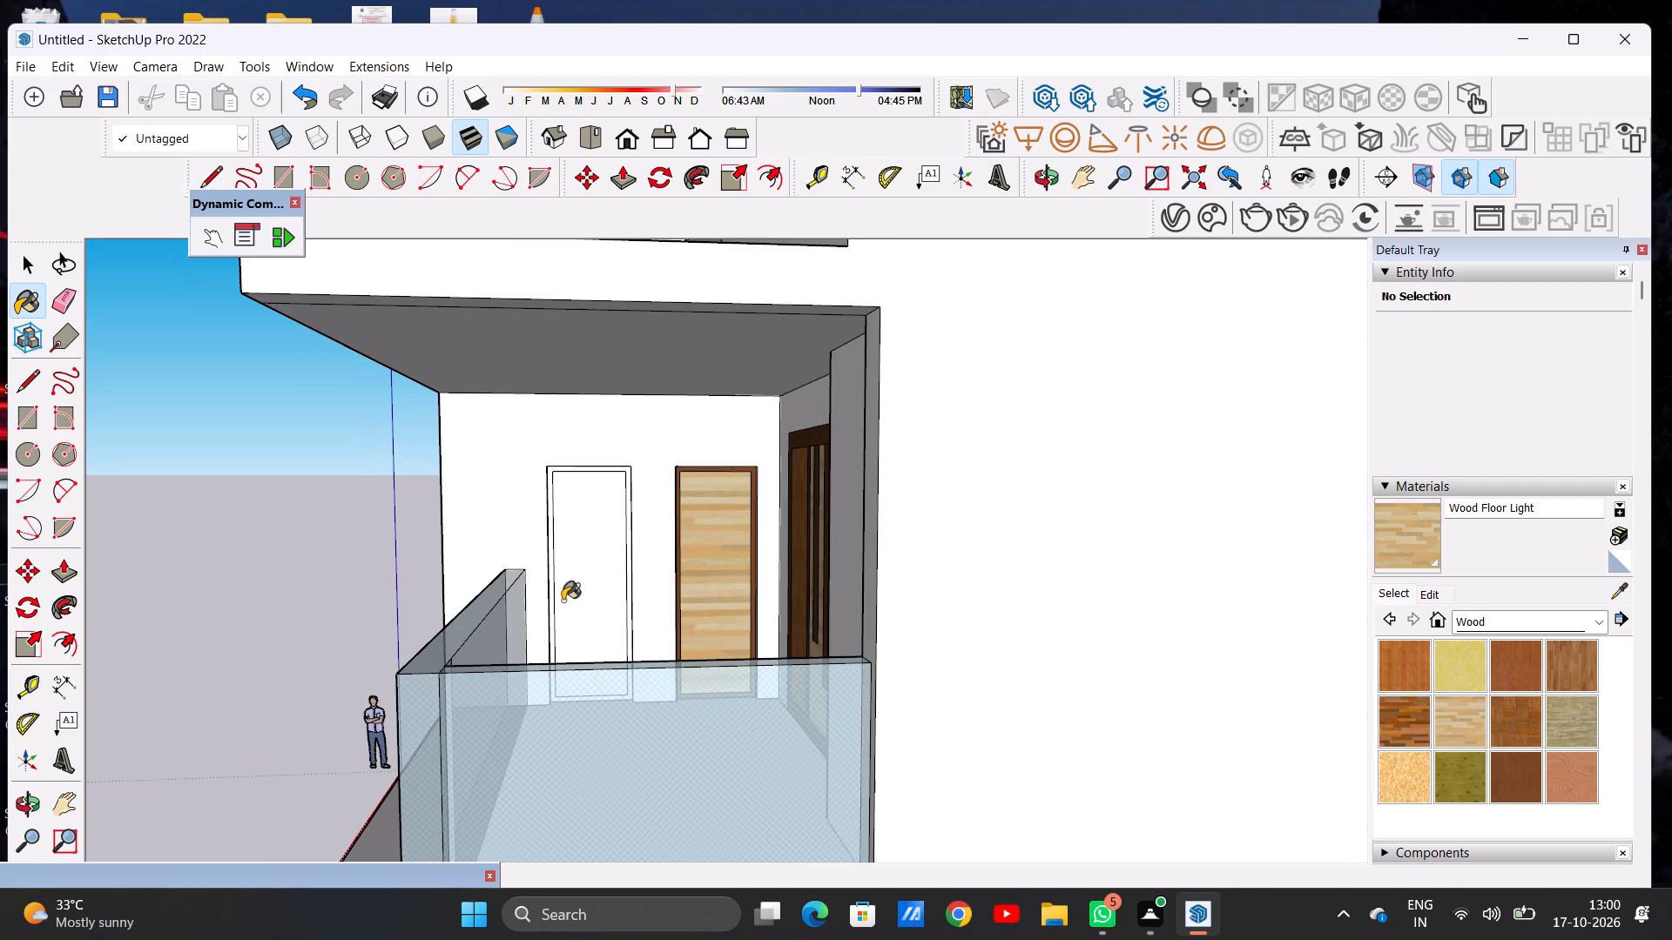
click(1501, 626)
click(1487, 829)
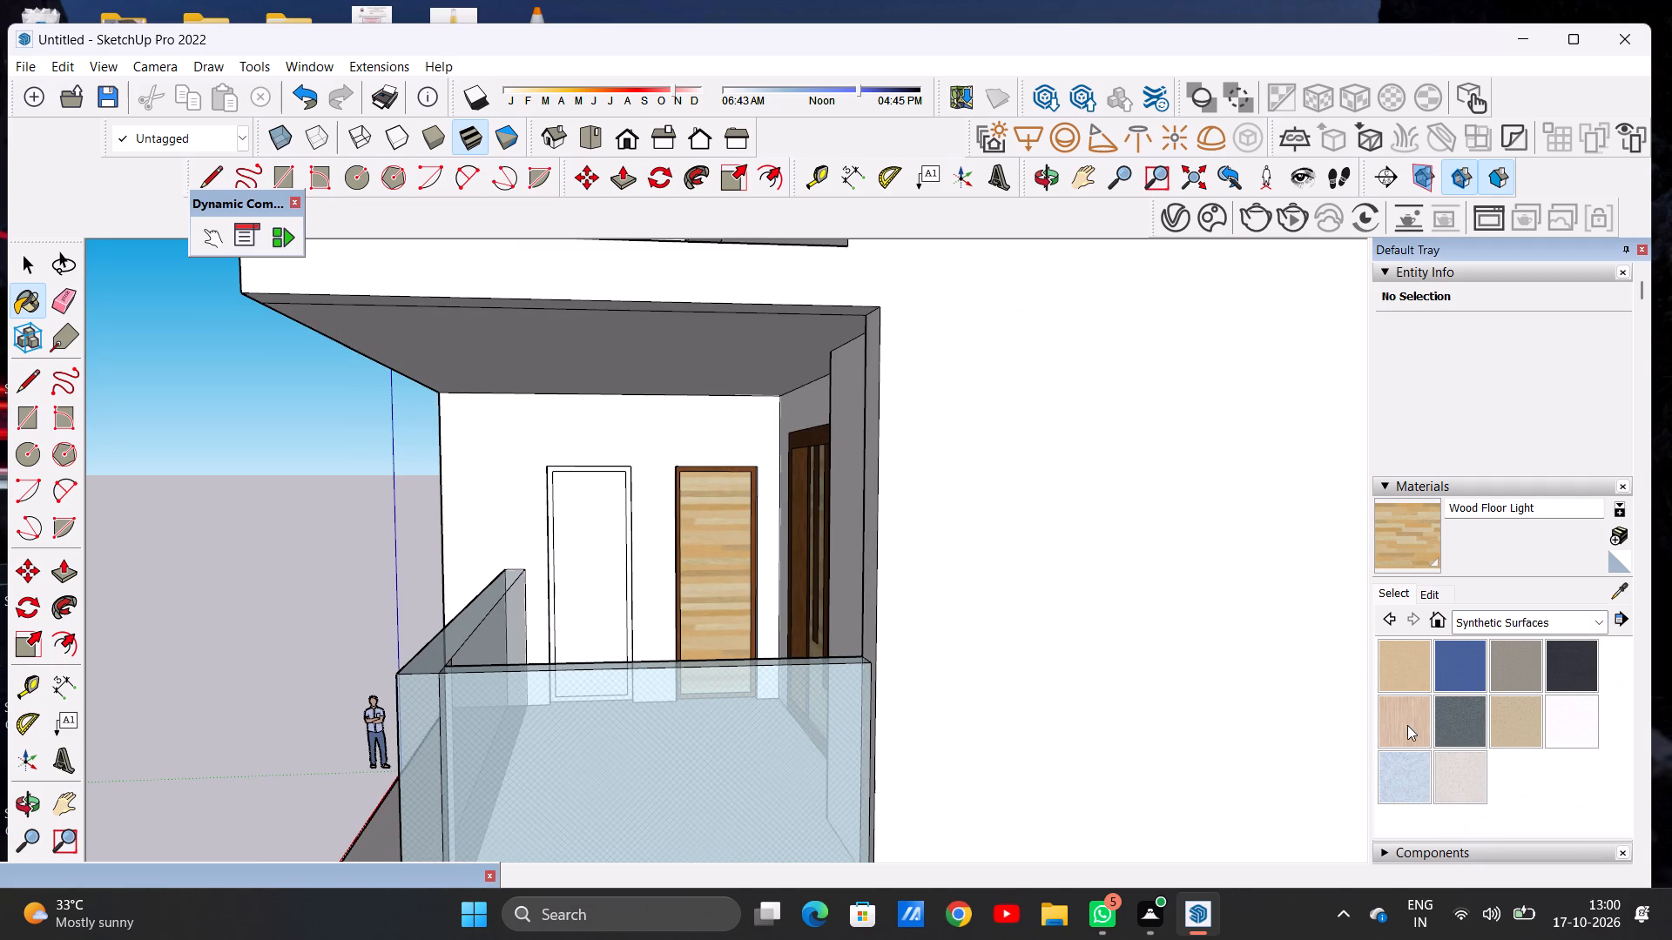
click(1406, 725)
scroll(764, 497, up, 6)
click(673, 567)
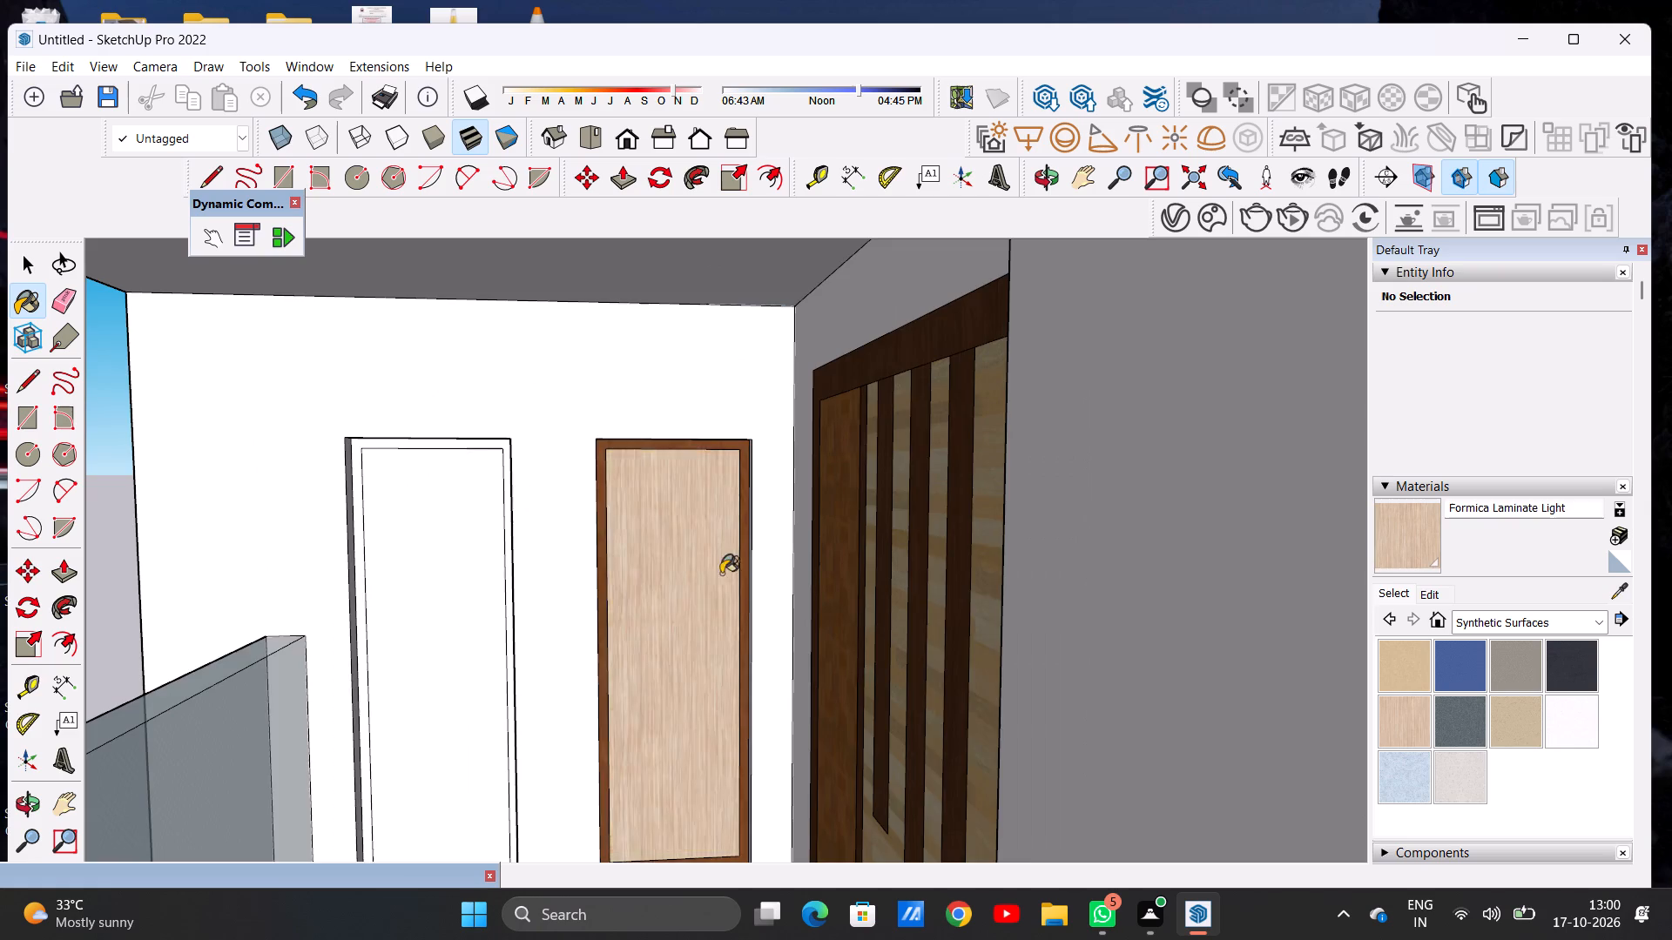
scroll(798, 540, down, 6)
scroll(642, 586, up, 6)
click(528, 574)
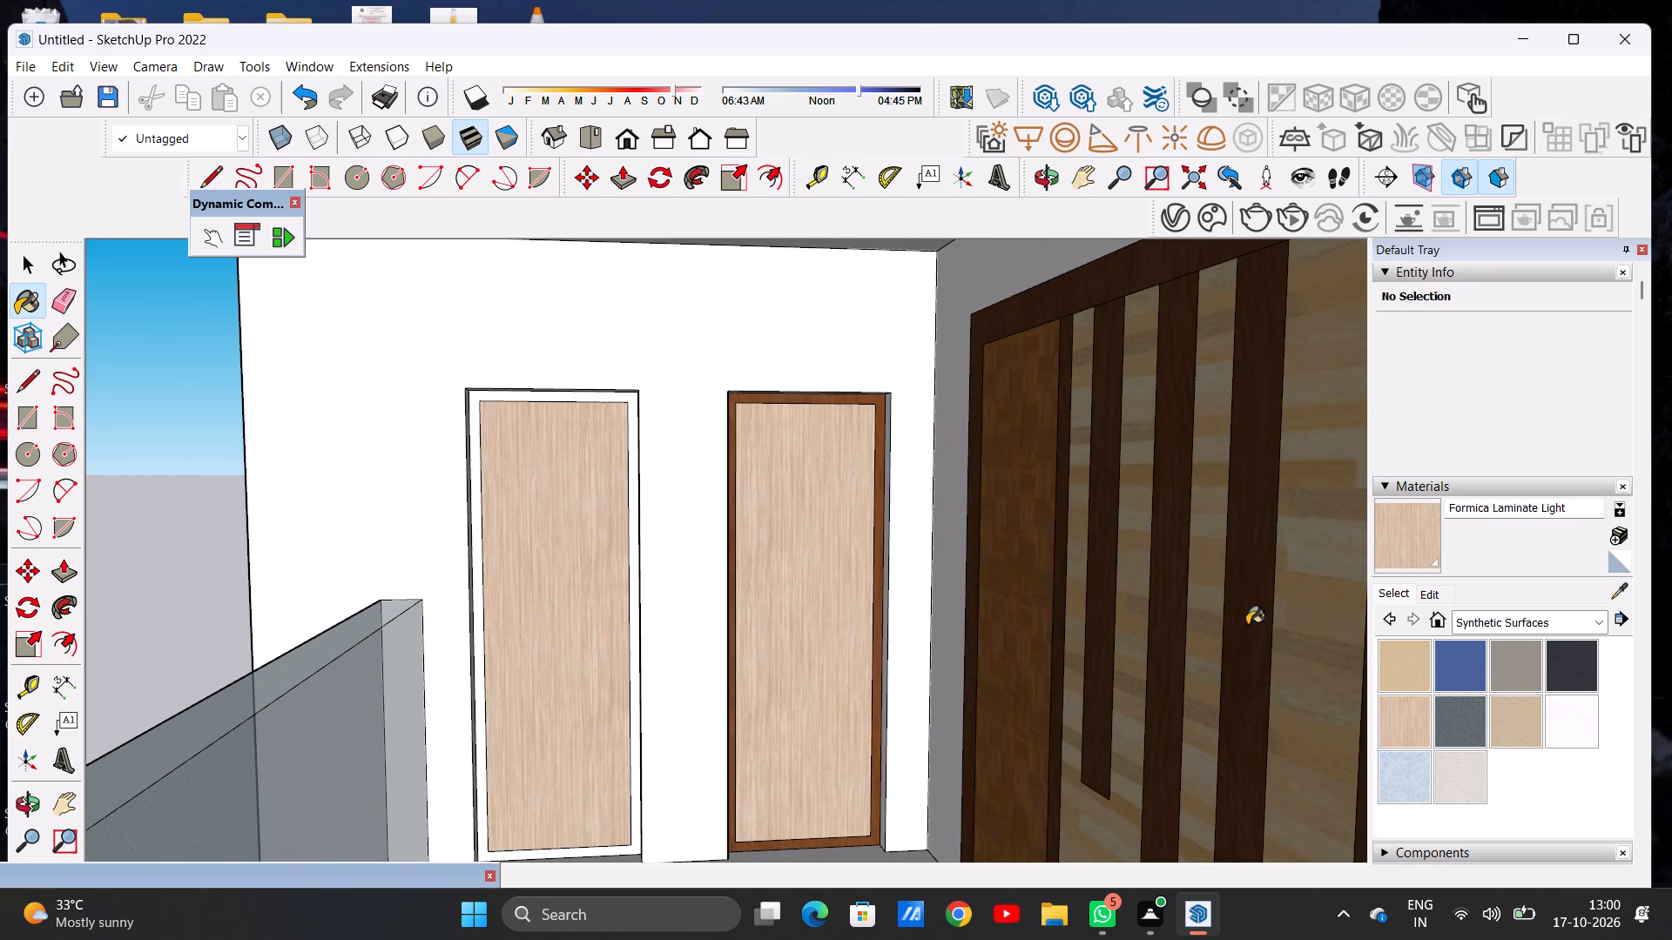
Paint the unpainted frame of the other tall narrow balcony panel, nearer the glass railing, with Wood Floor Parquet.
click(1478, 619)
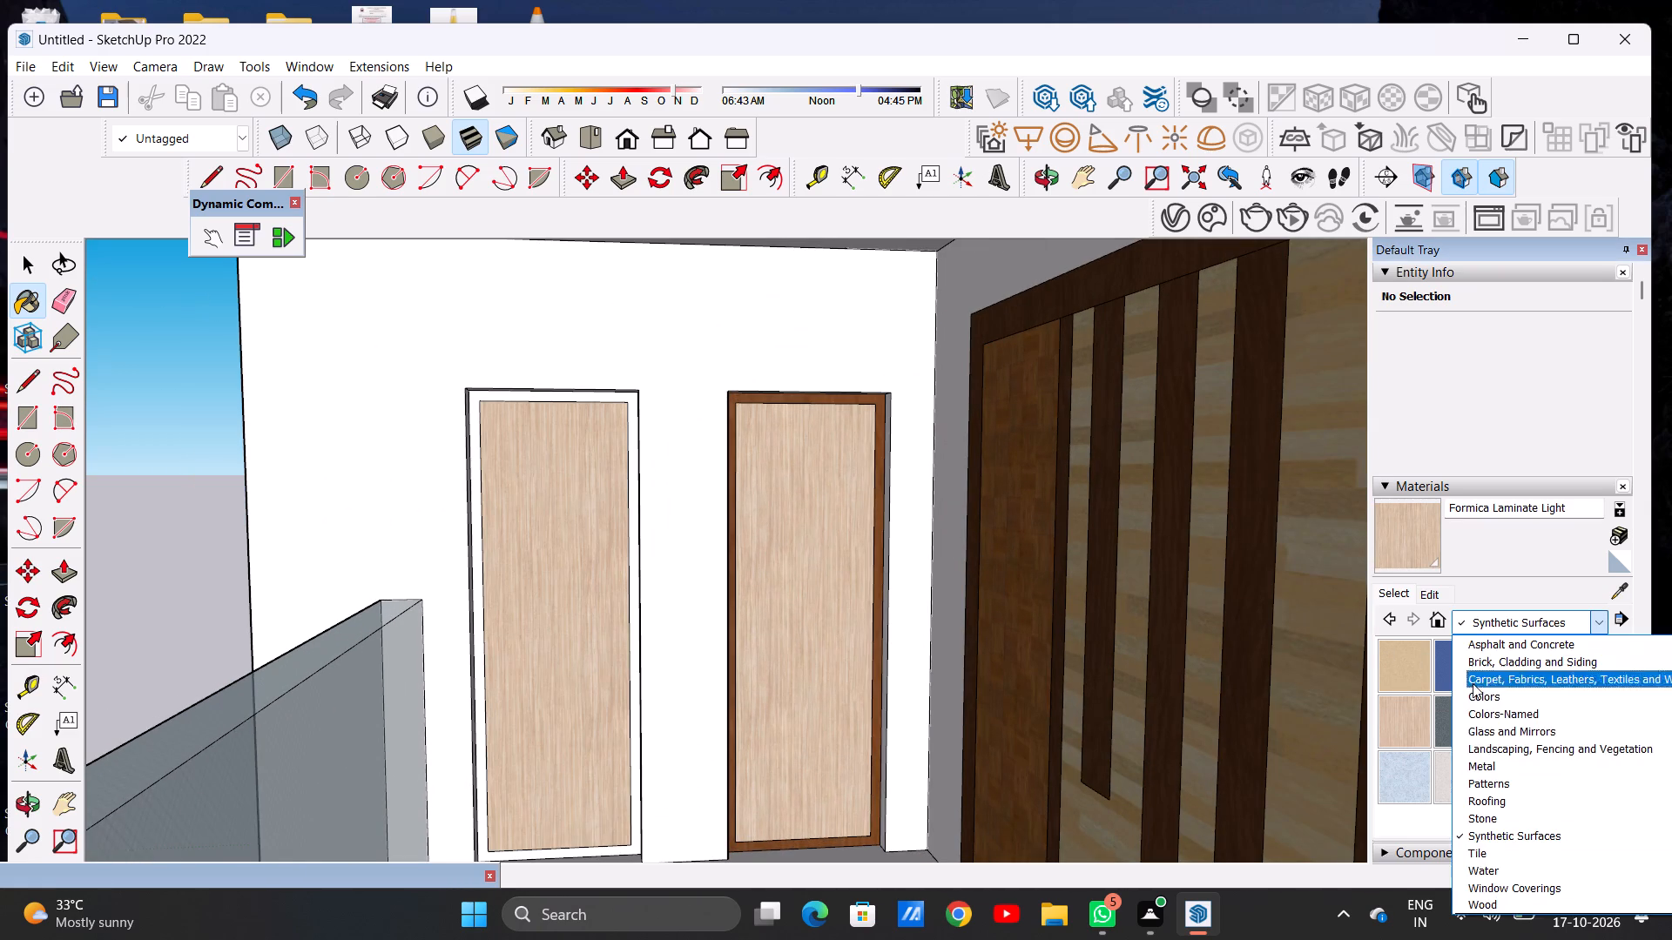
click(1465, 900)
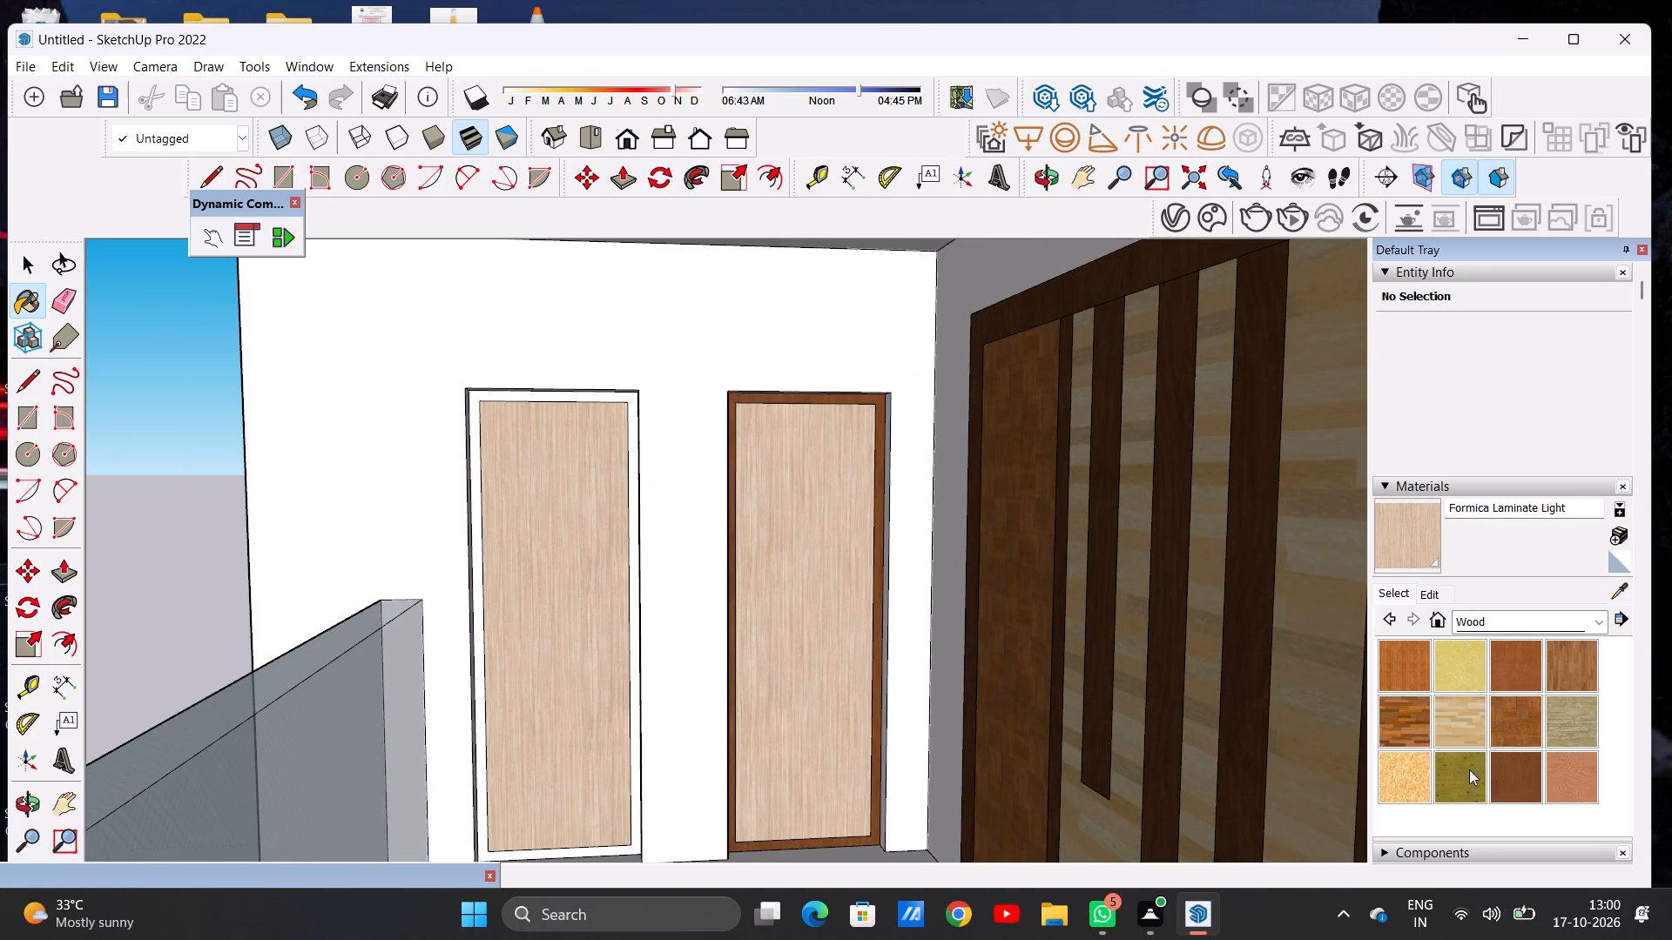
click(1512, 718)
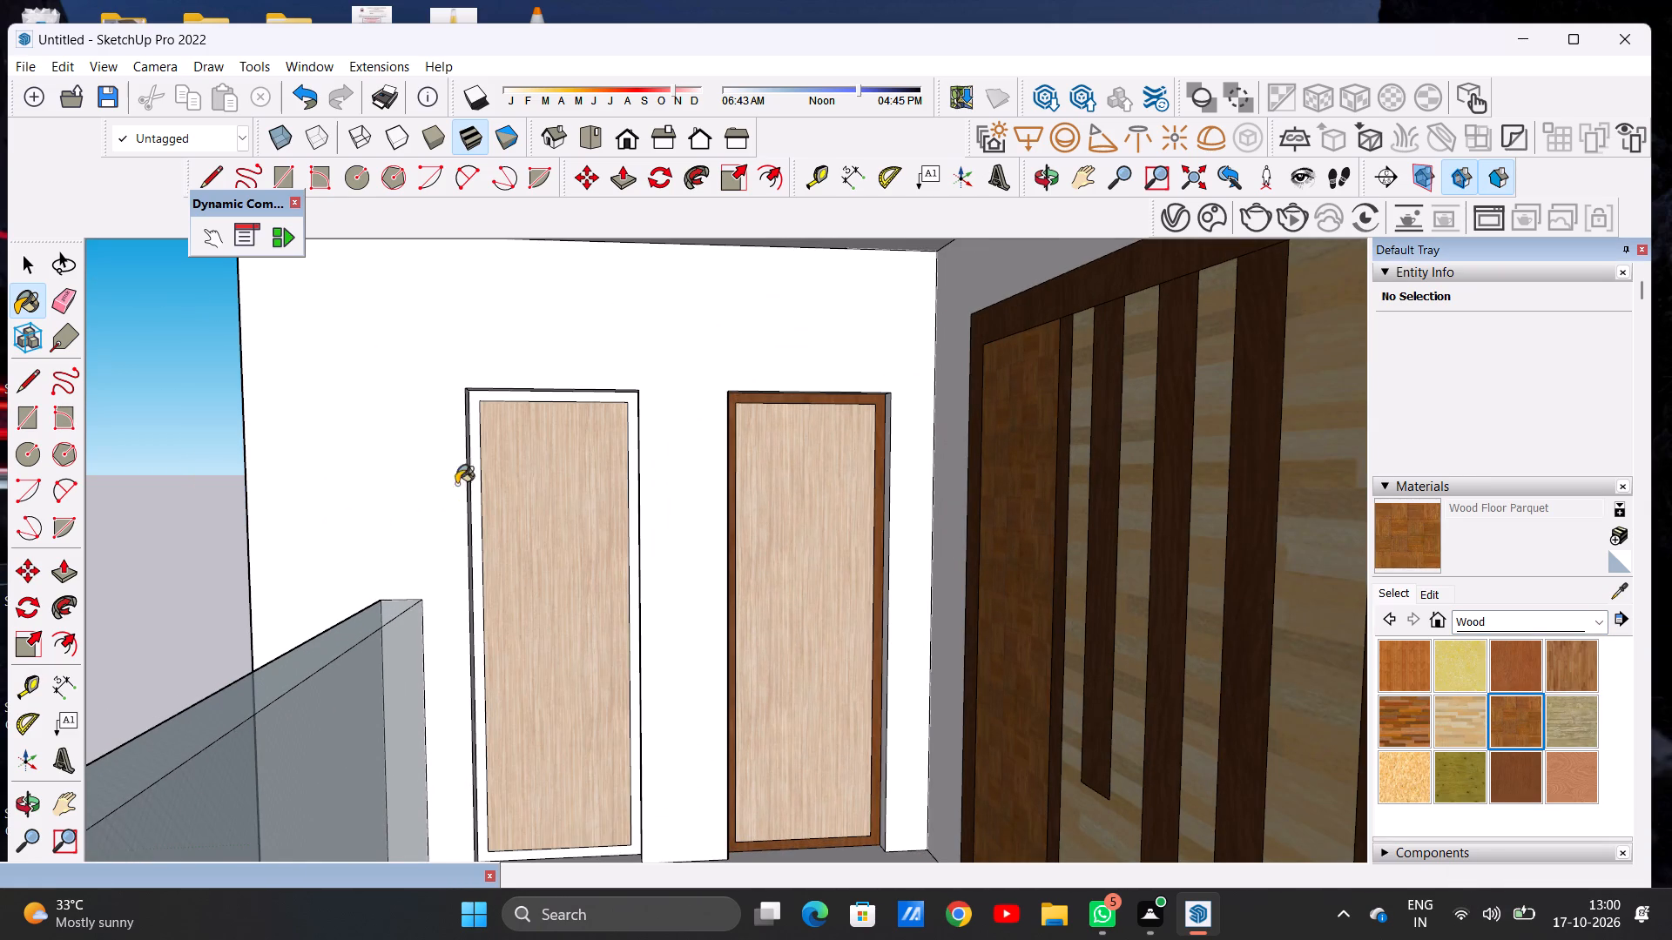
scroll(480, 396, up, 5)
scroll(466, 408, down, 1)
scroll(466, 408, up, 1)
scroll(466, 408, down, 1)
scroll(466, 408, up, 1)
click(471, 409)
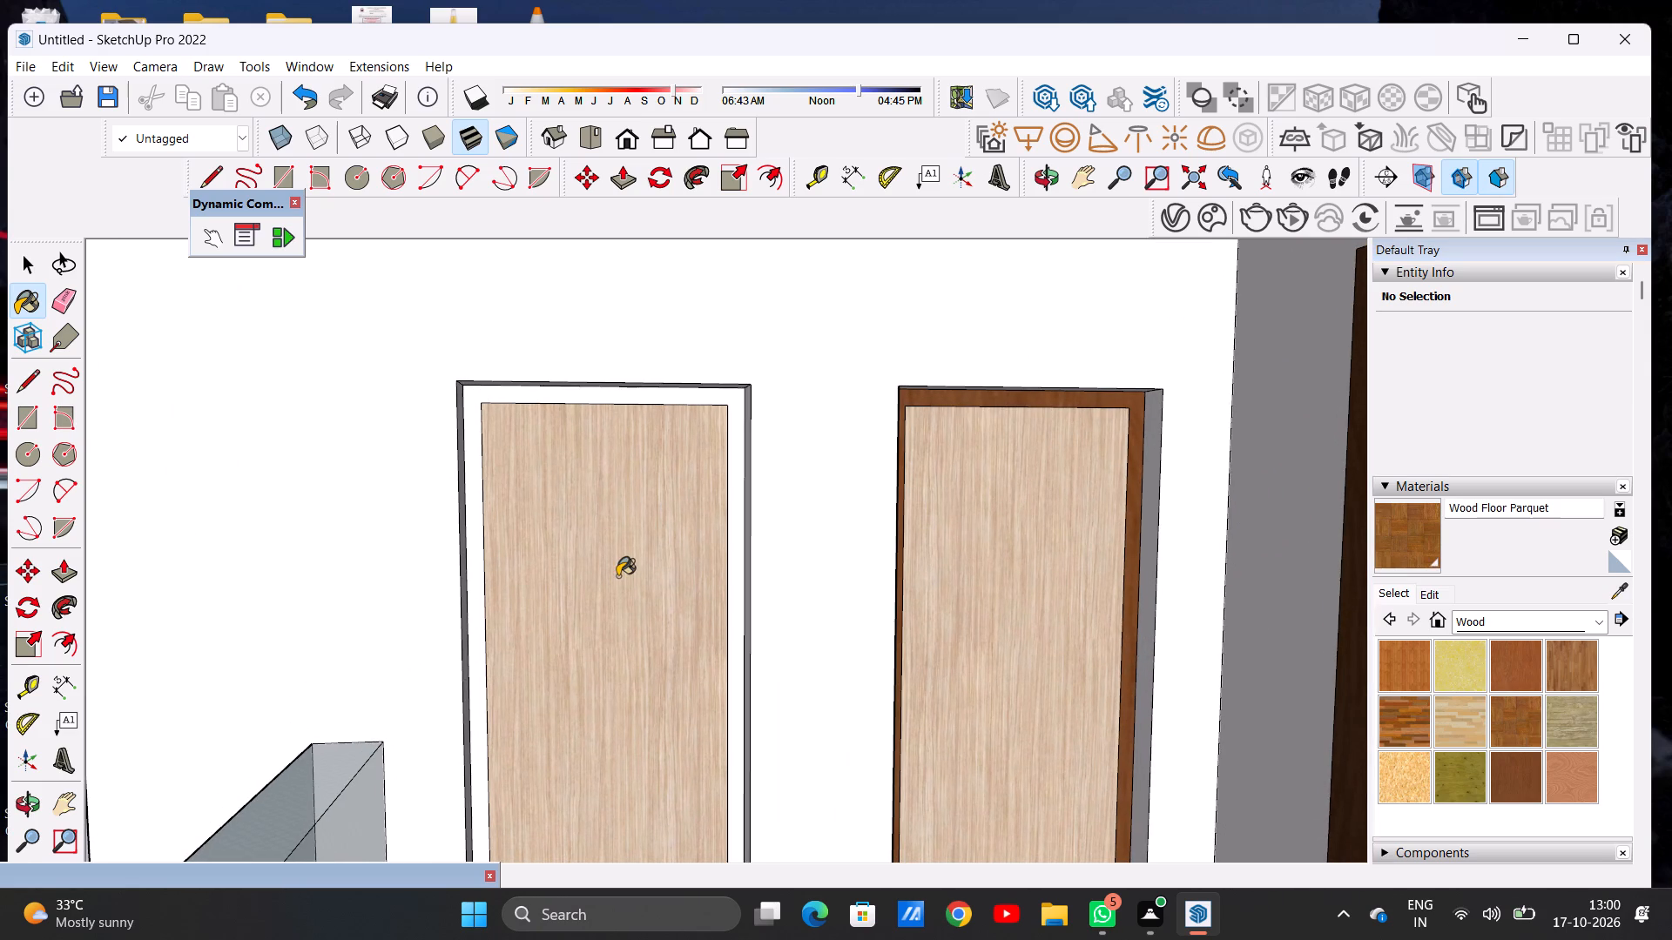
Paint the outer frame of the ground-floor door with the horizontal slats, below the balcony, with Wood Floor Parquet.
scroll(623, 583, down, 15)
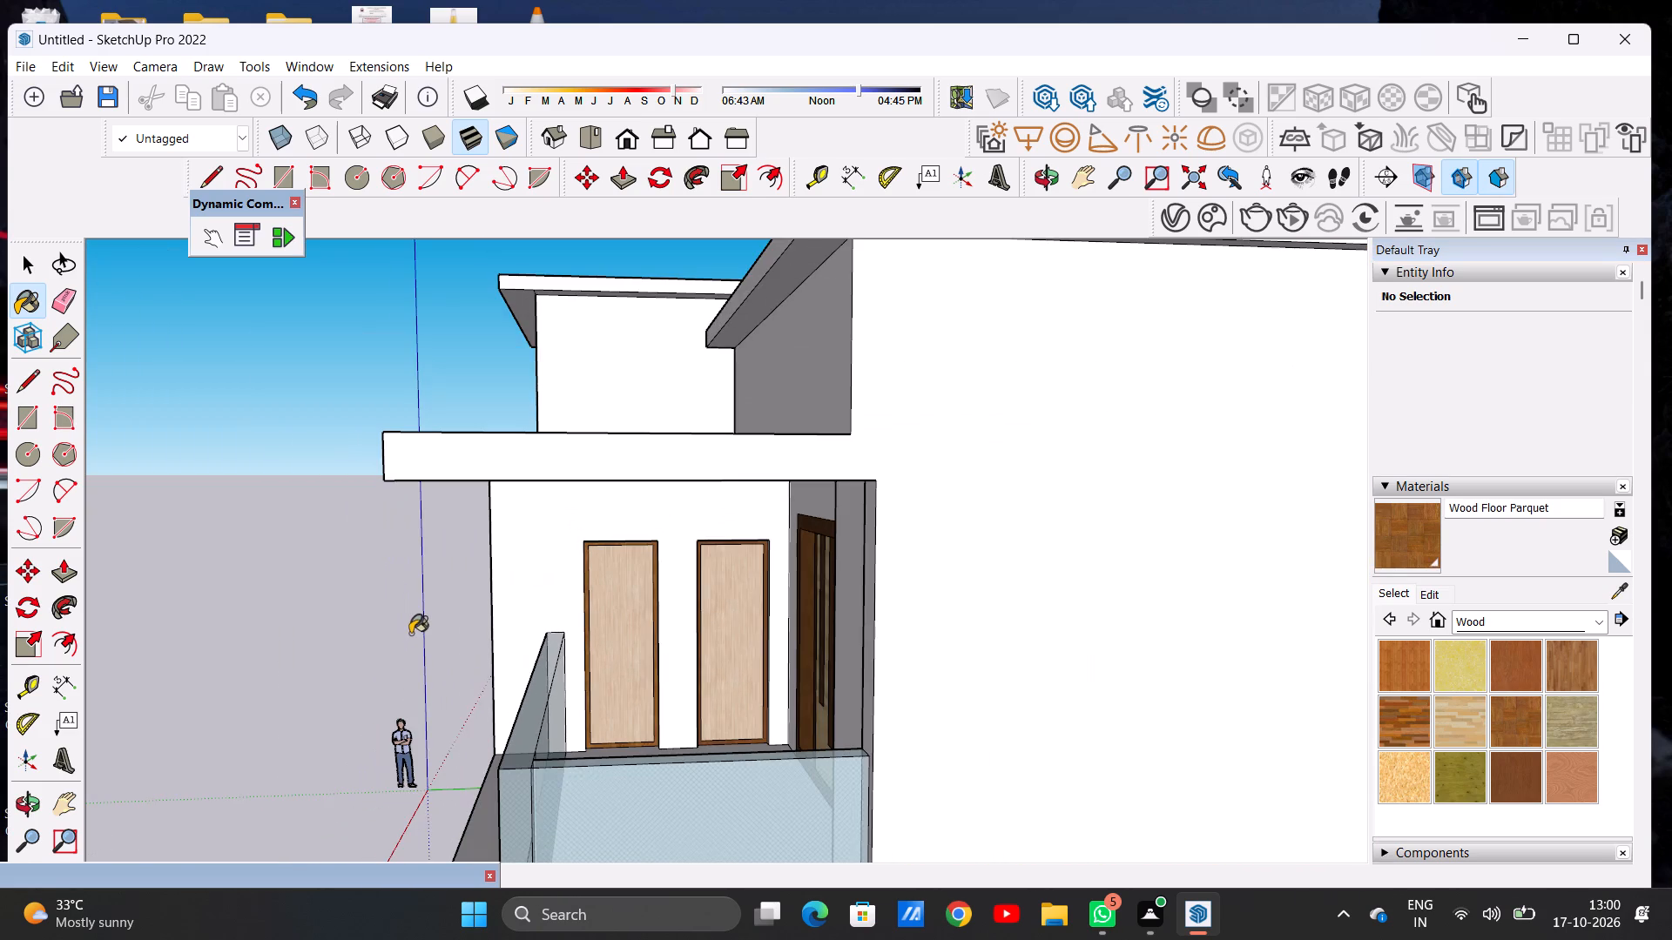
middle_drag(522, 614, 808, 613)
scroll(806, 613, down, 14)
middle_drag(725, 705, 940, 695)
scroll(864, 698, up, 5)
scroll(718, 677, up, 7)
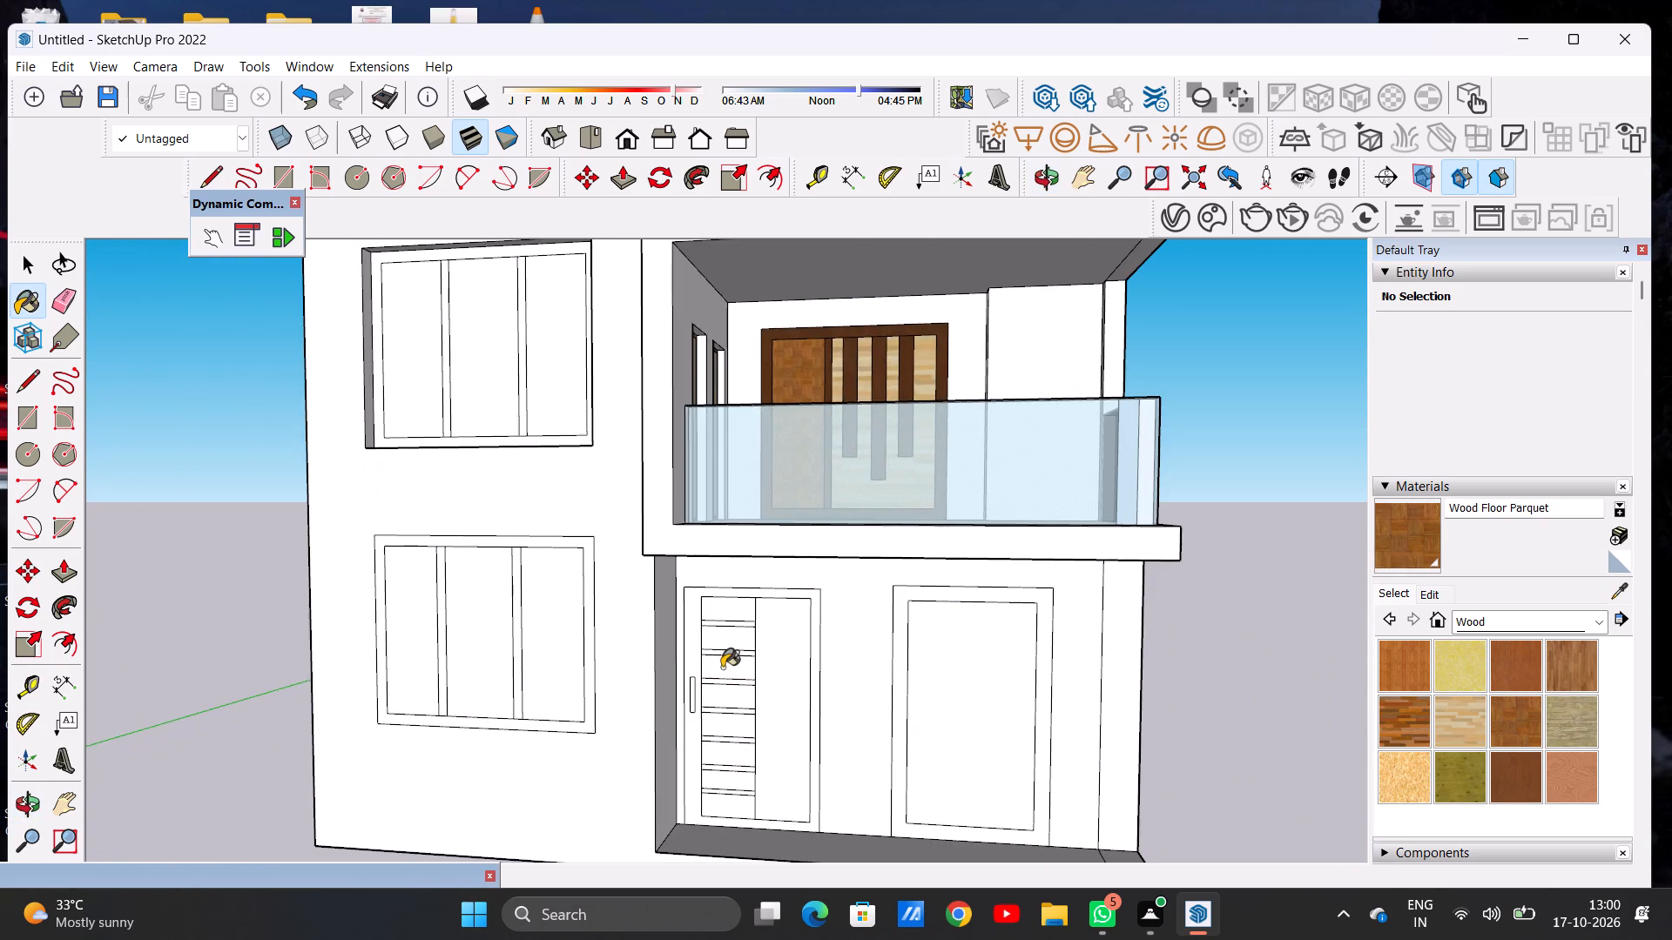
scroll(733, 691, up, 1)
scroll(735, 681, down, 6)
scroll(742, 775, up, 10)
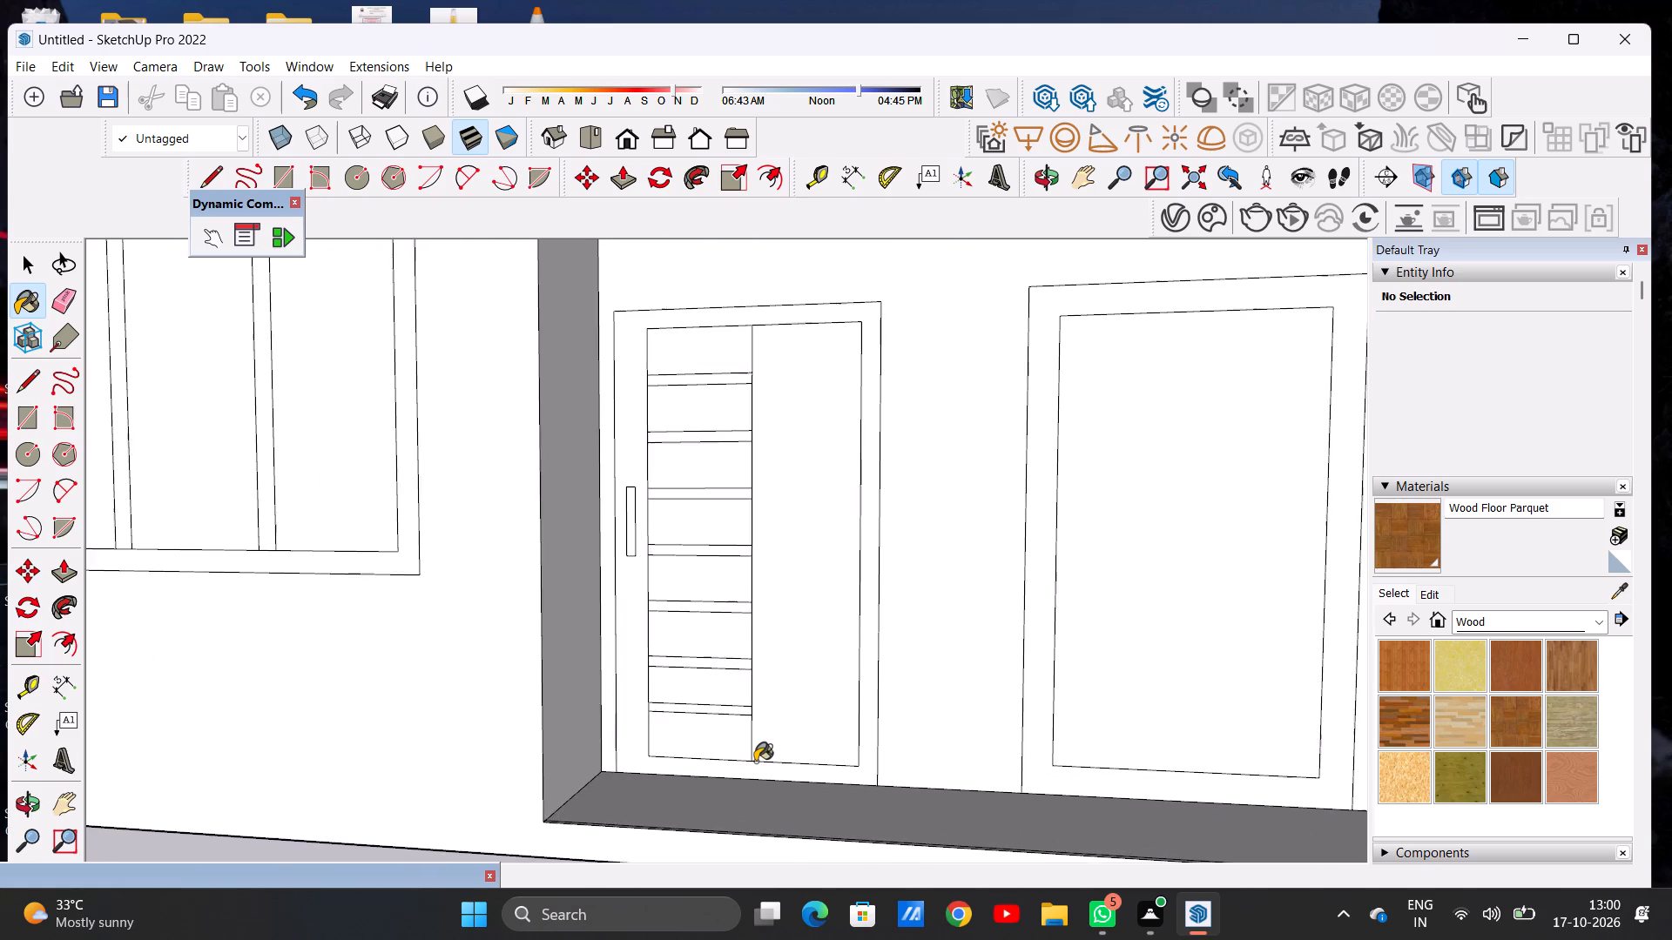
scroll(755, 762, up, 3)
scroll(755, 766, down, 3)
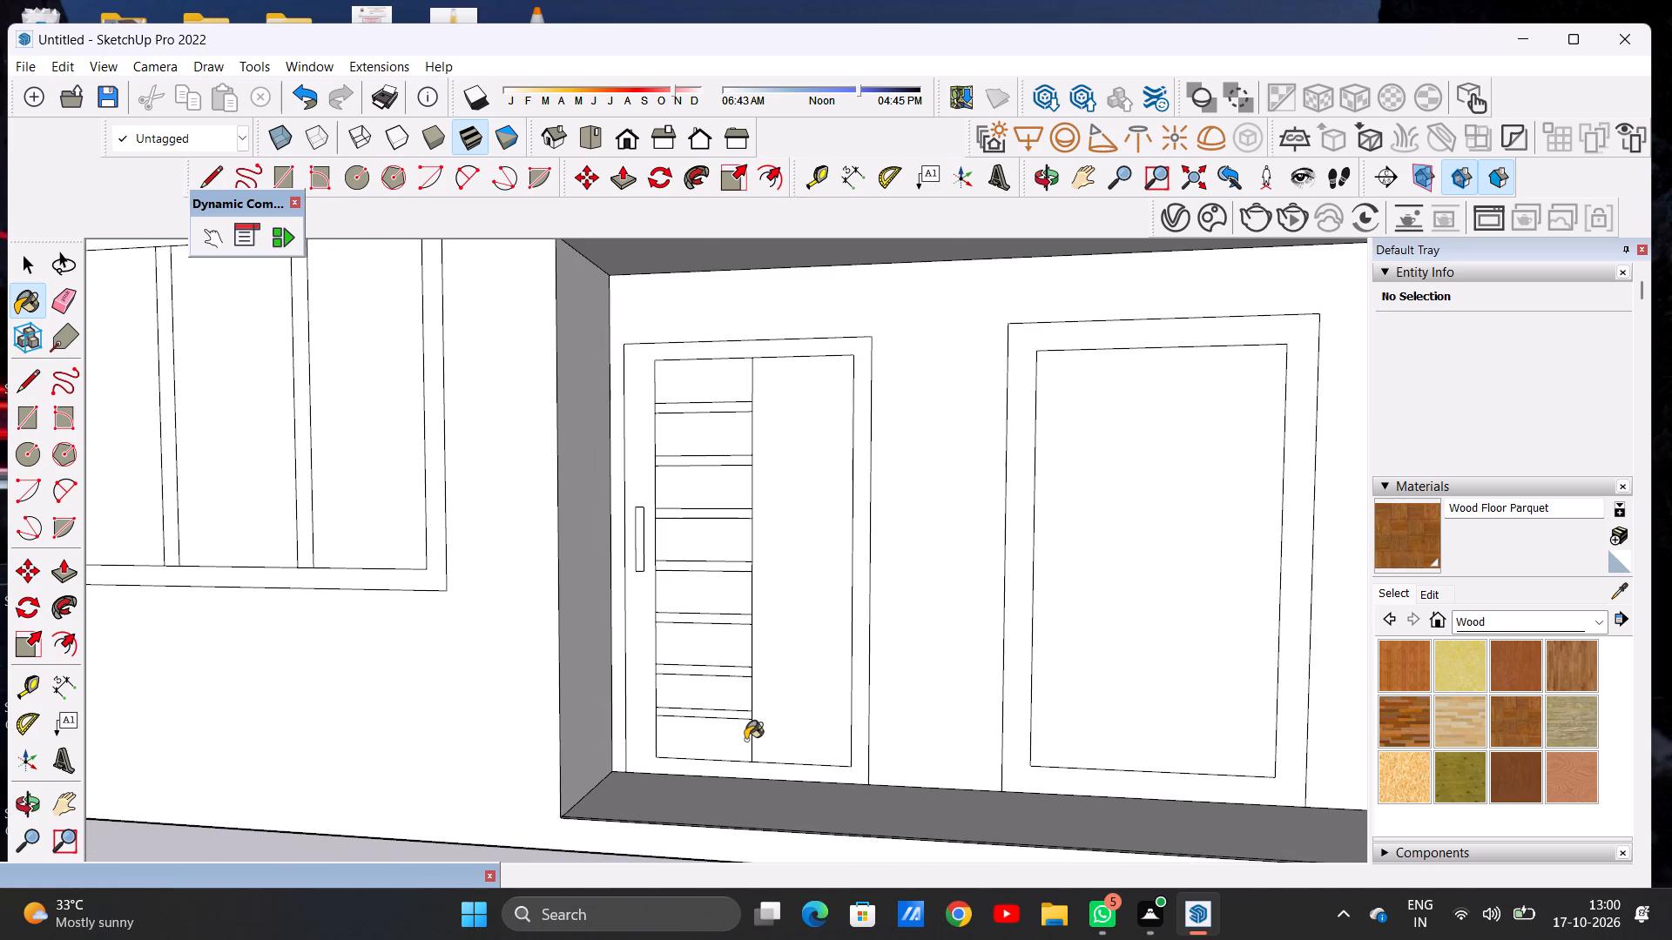
click(1511, 735)
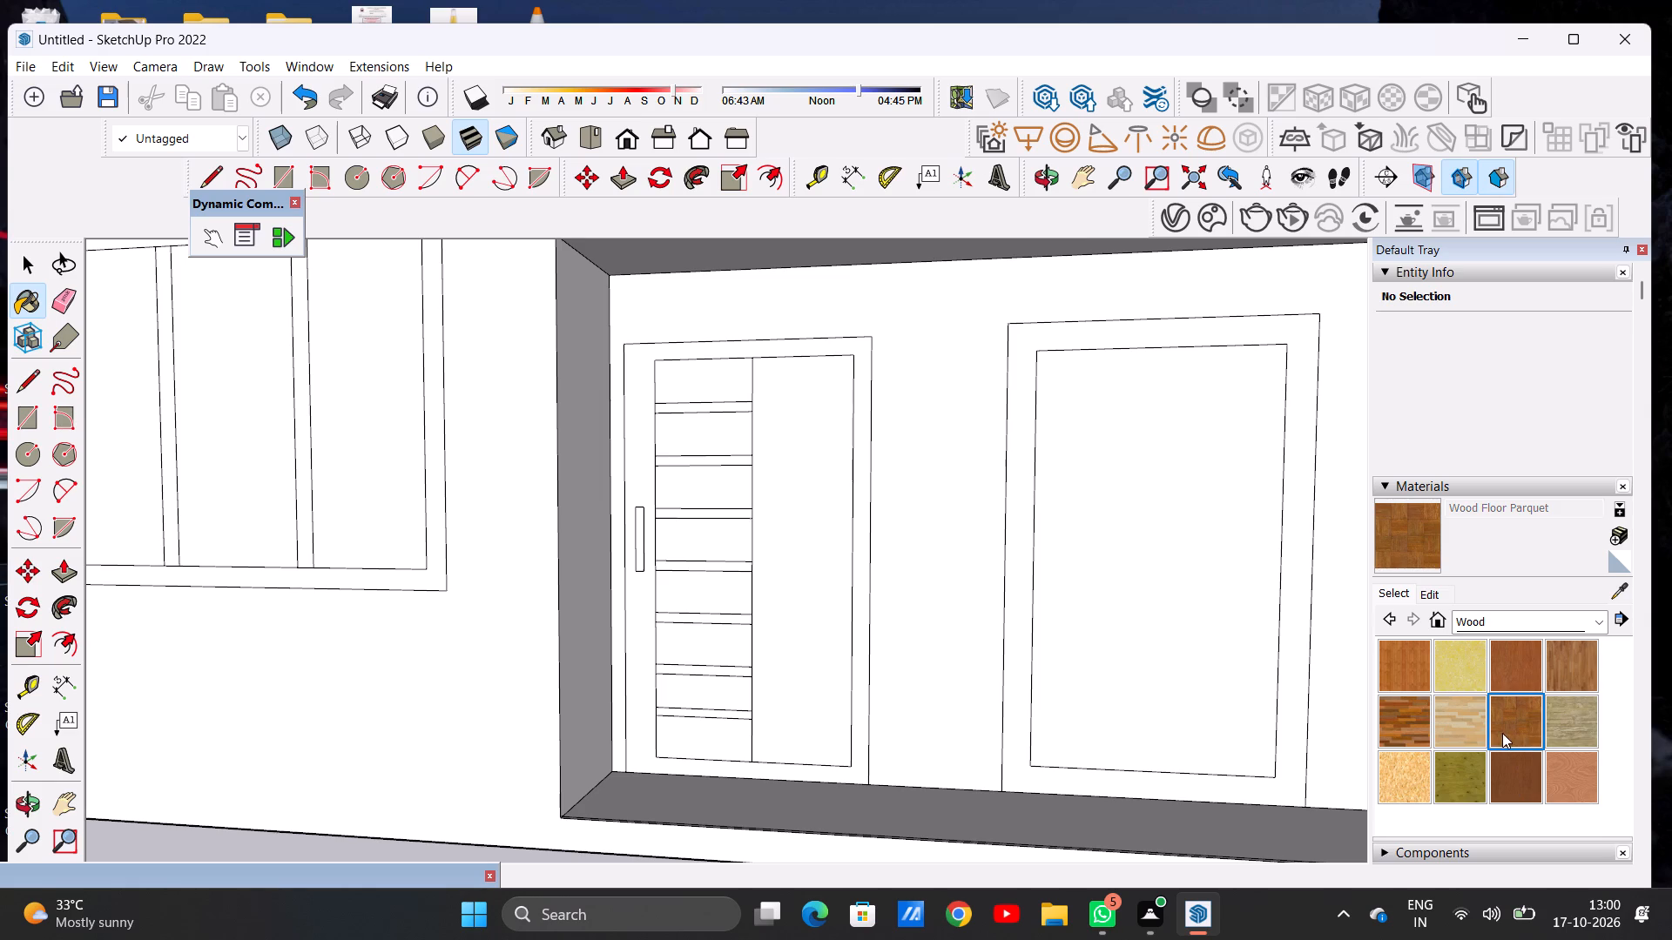
scroll(678, 334, up, 6)
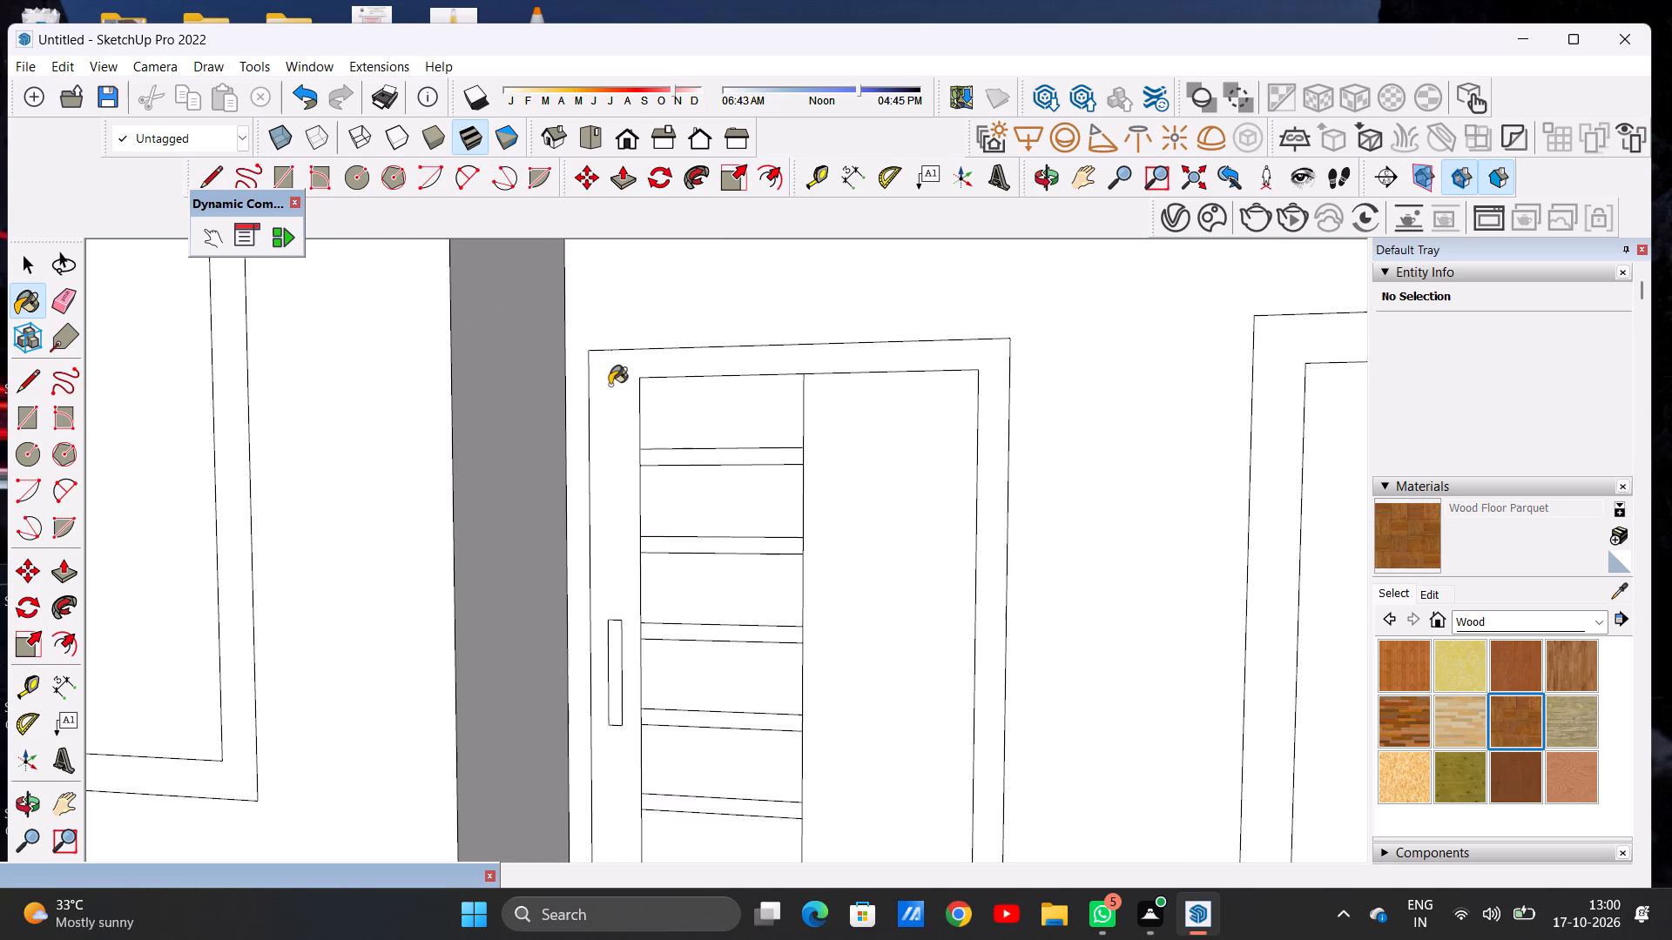
click(610, 385)
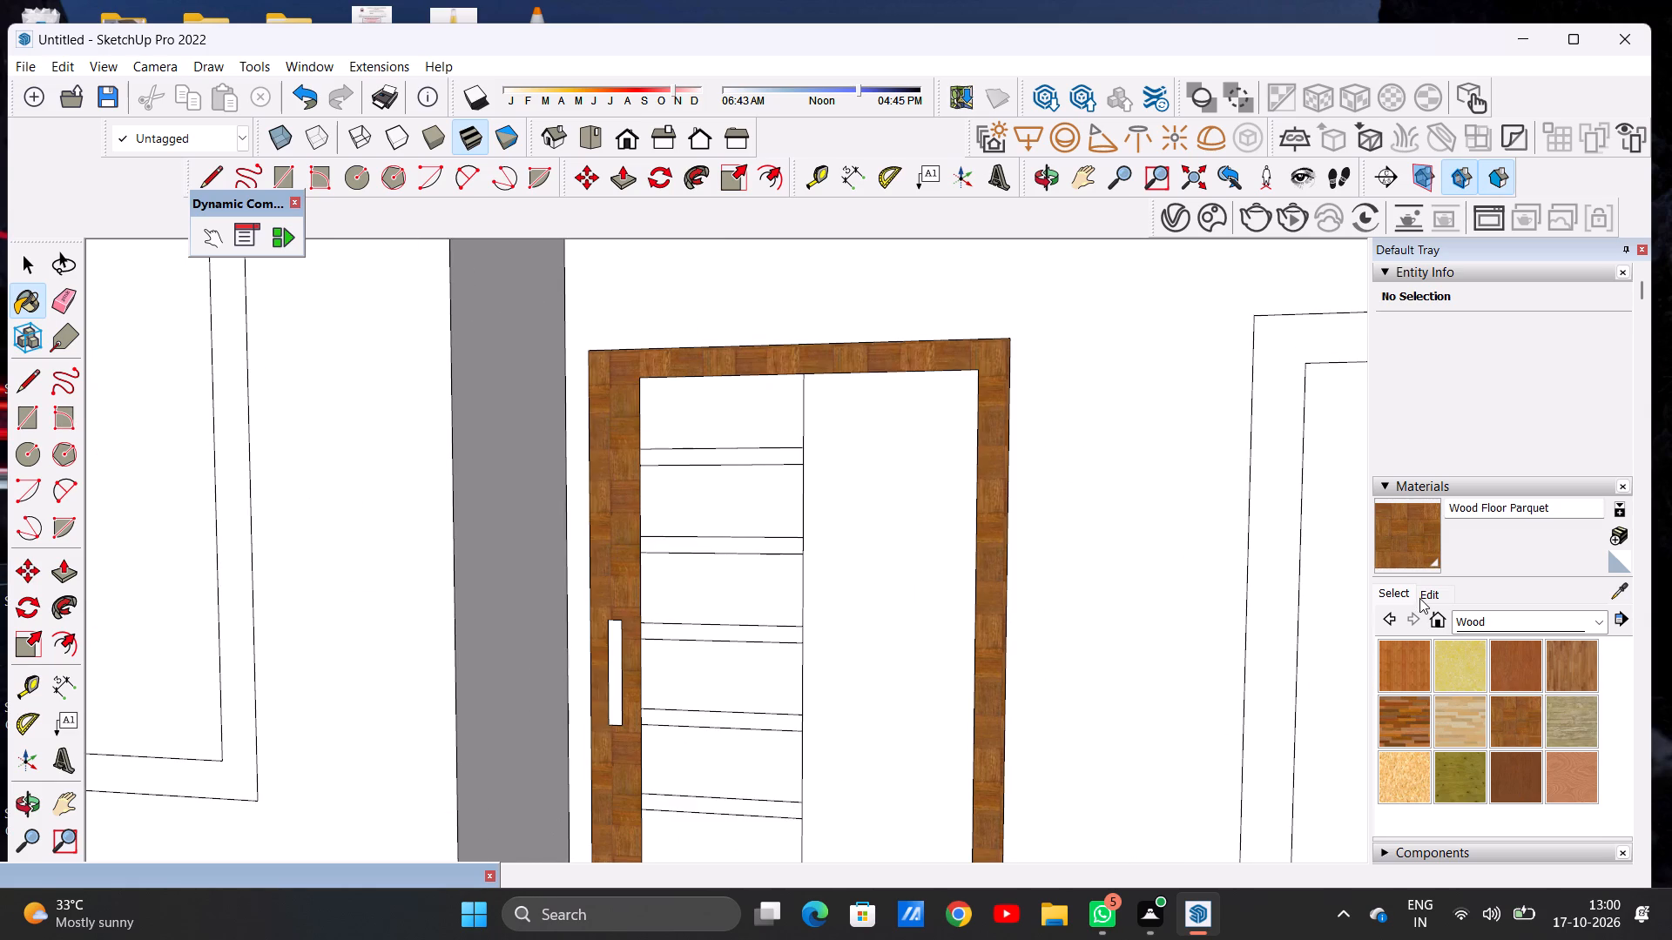
Lower the colour brightness of Wood Floor Parquet to a darker brown.
click(1420, 596)
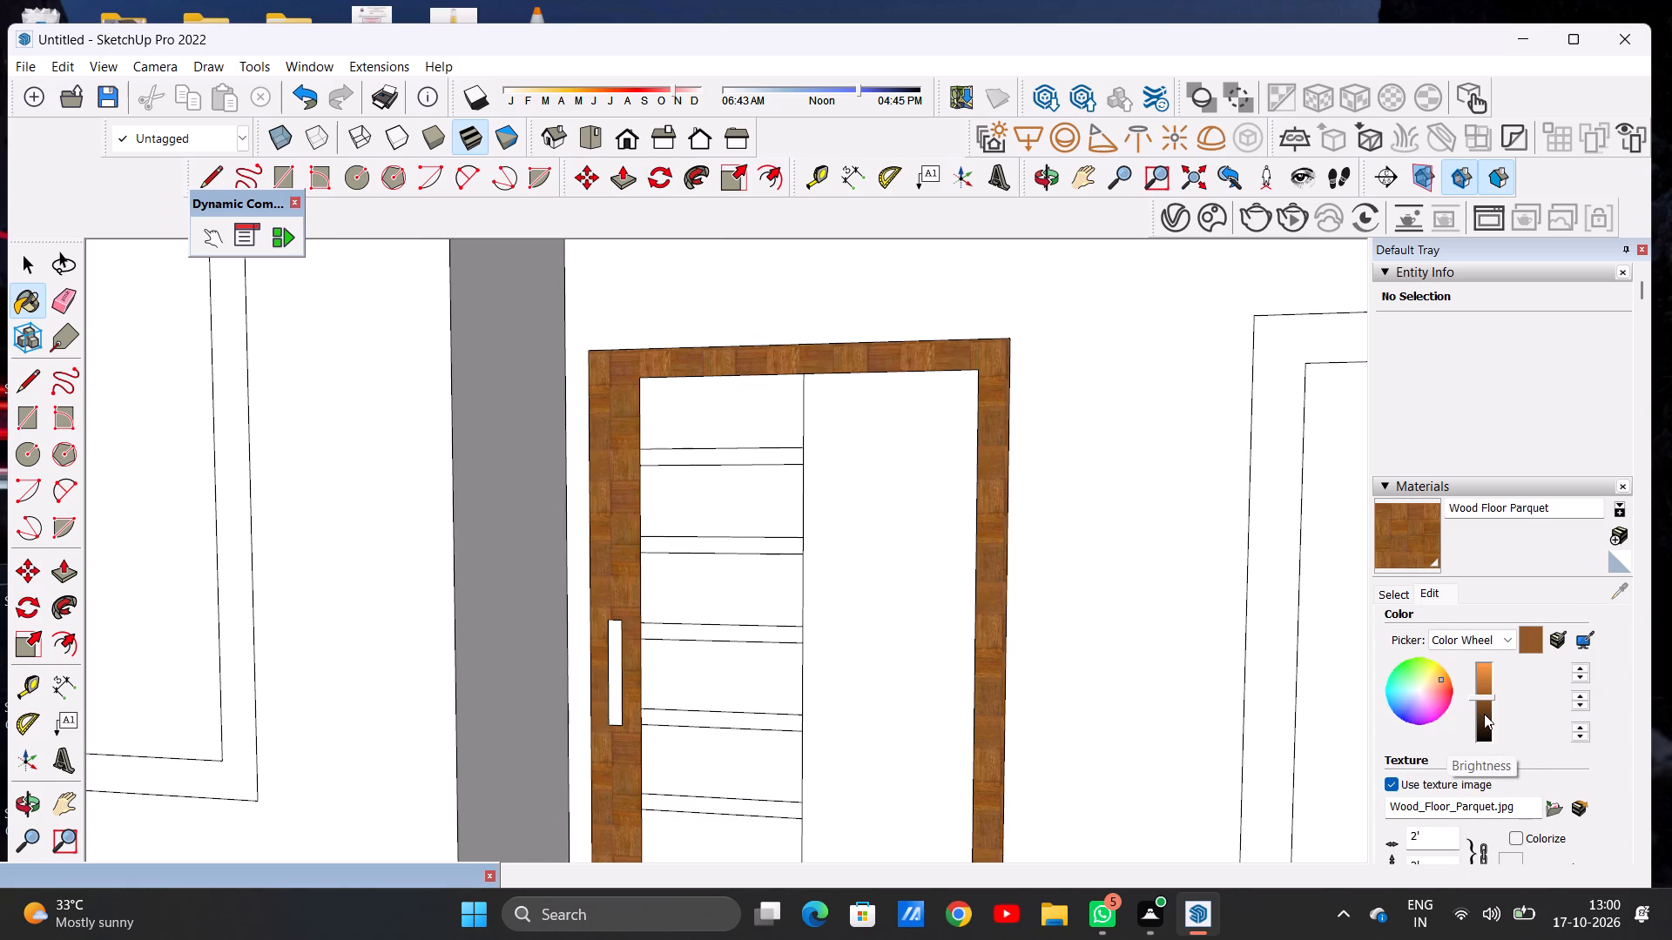
click(1486, 715)
scroll(866, 556, down, 7)
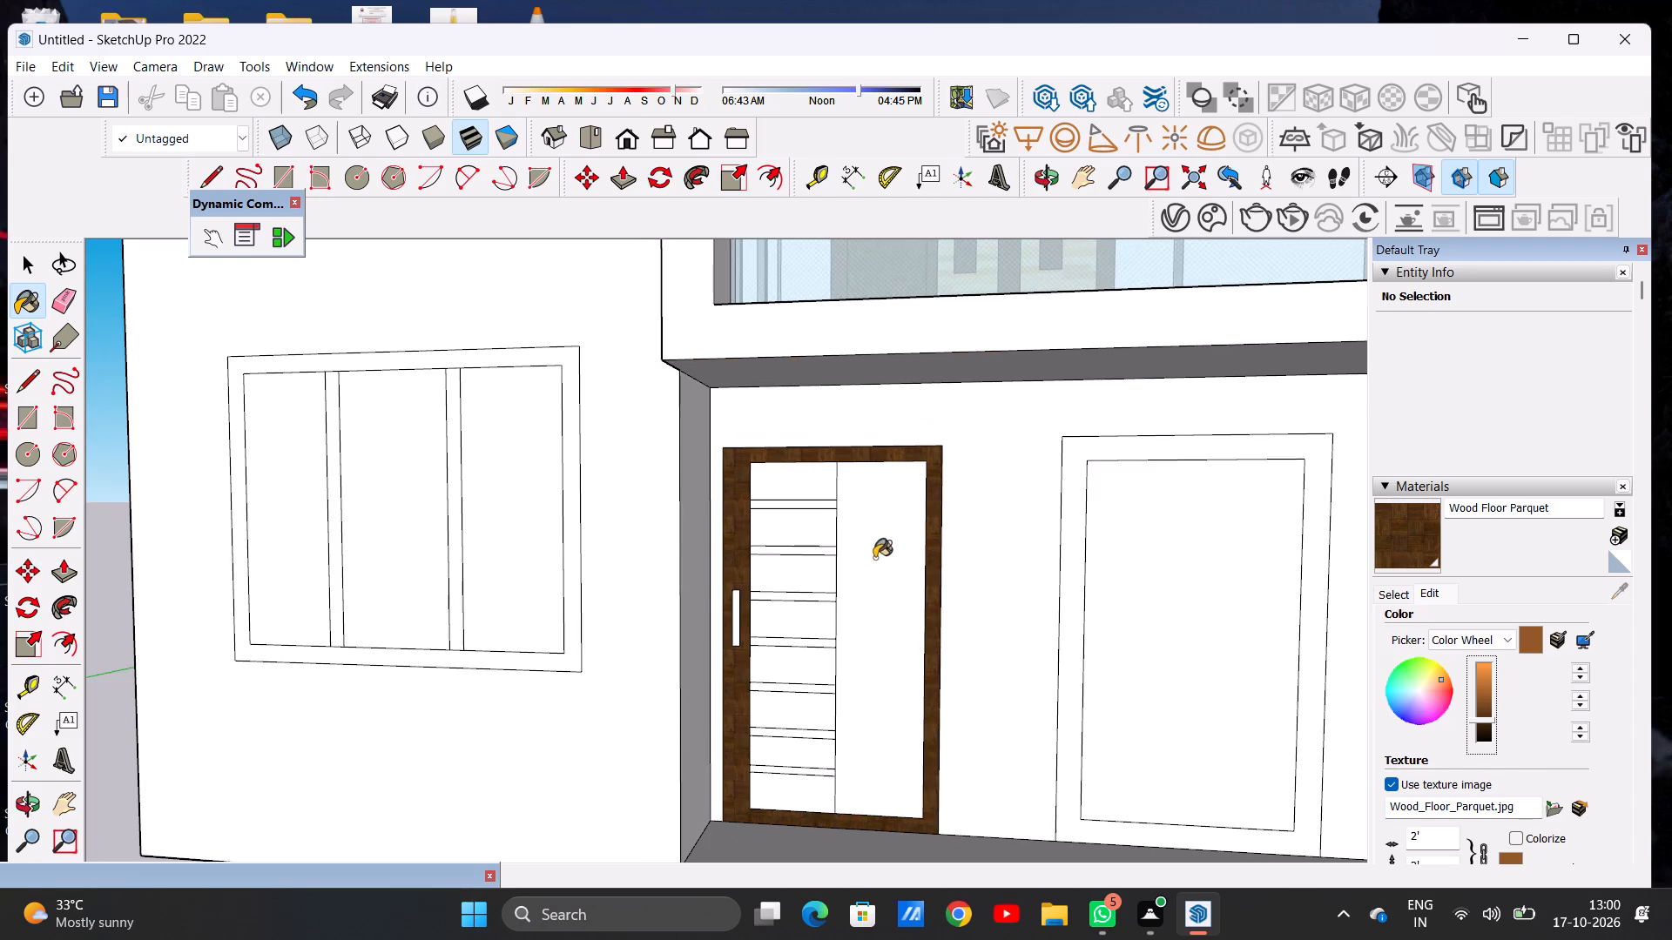
middle_drag(778, 621, 801, 643)
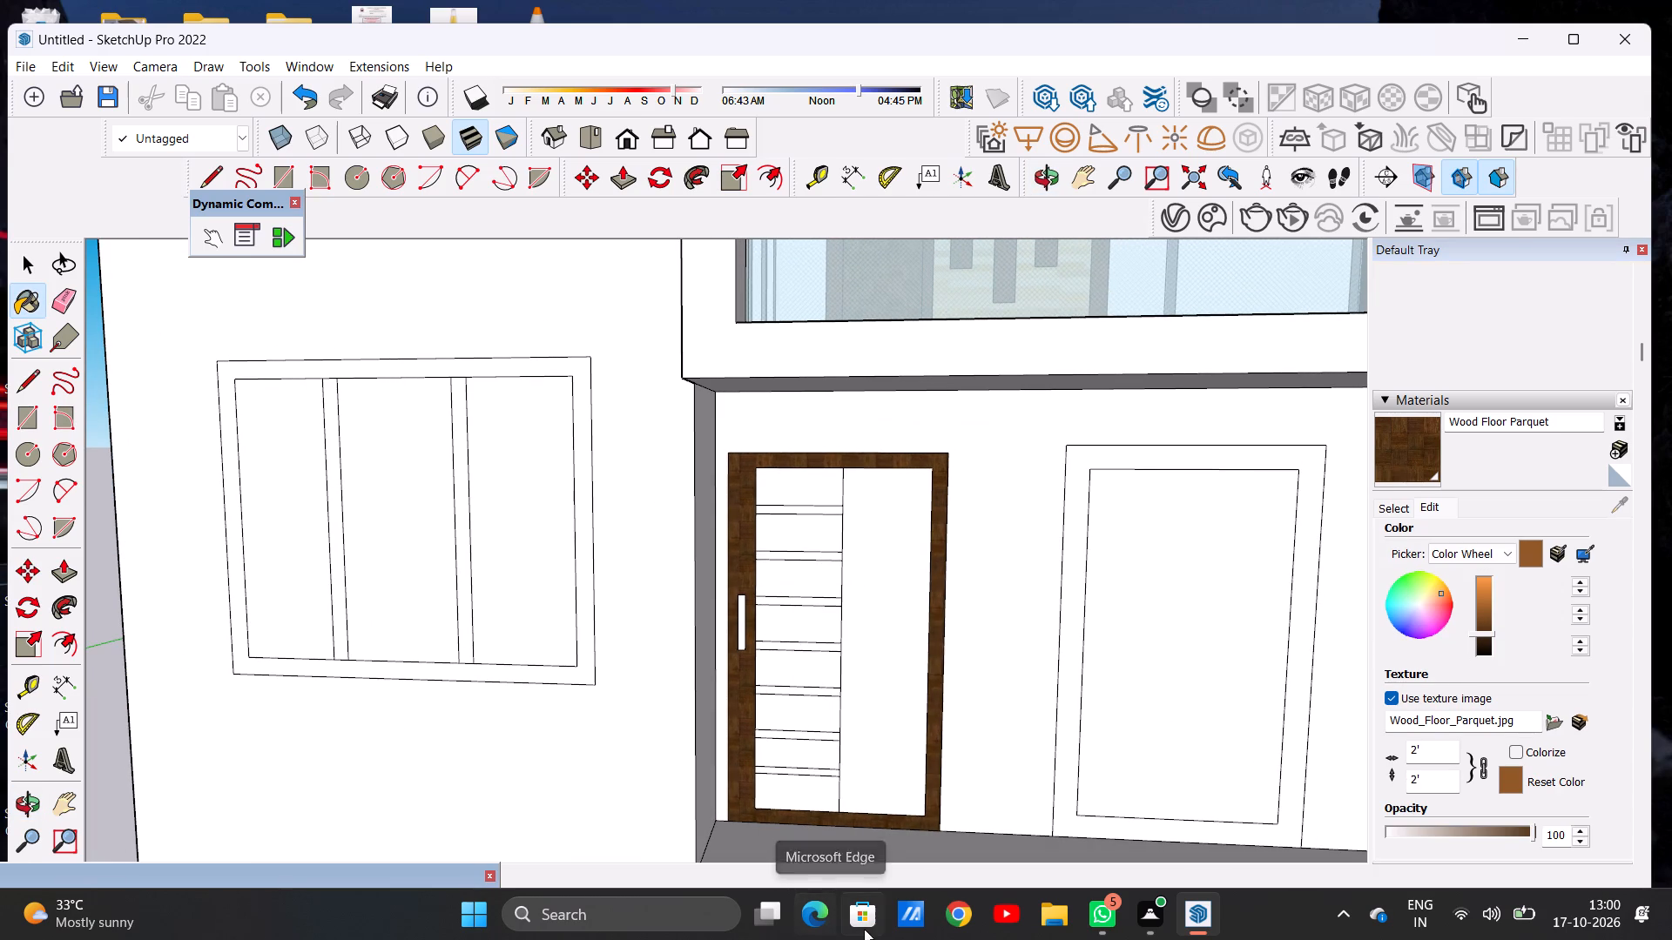
scroll(779, 649, down, 6)
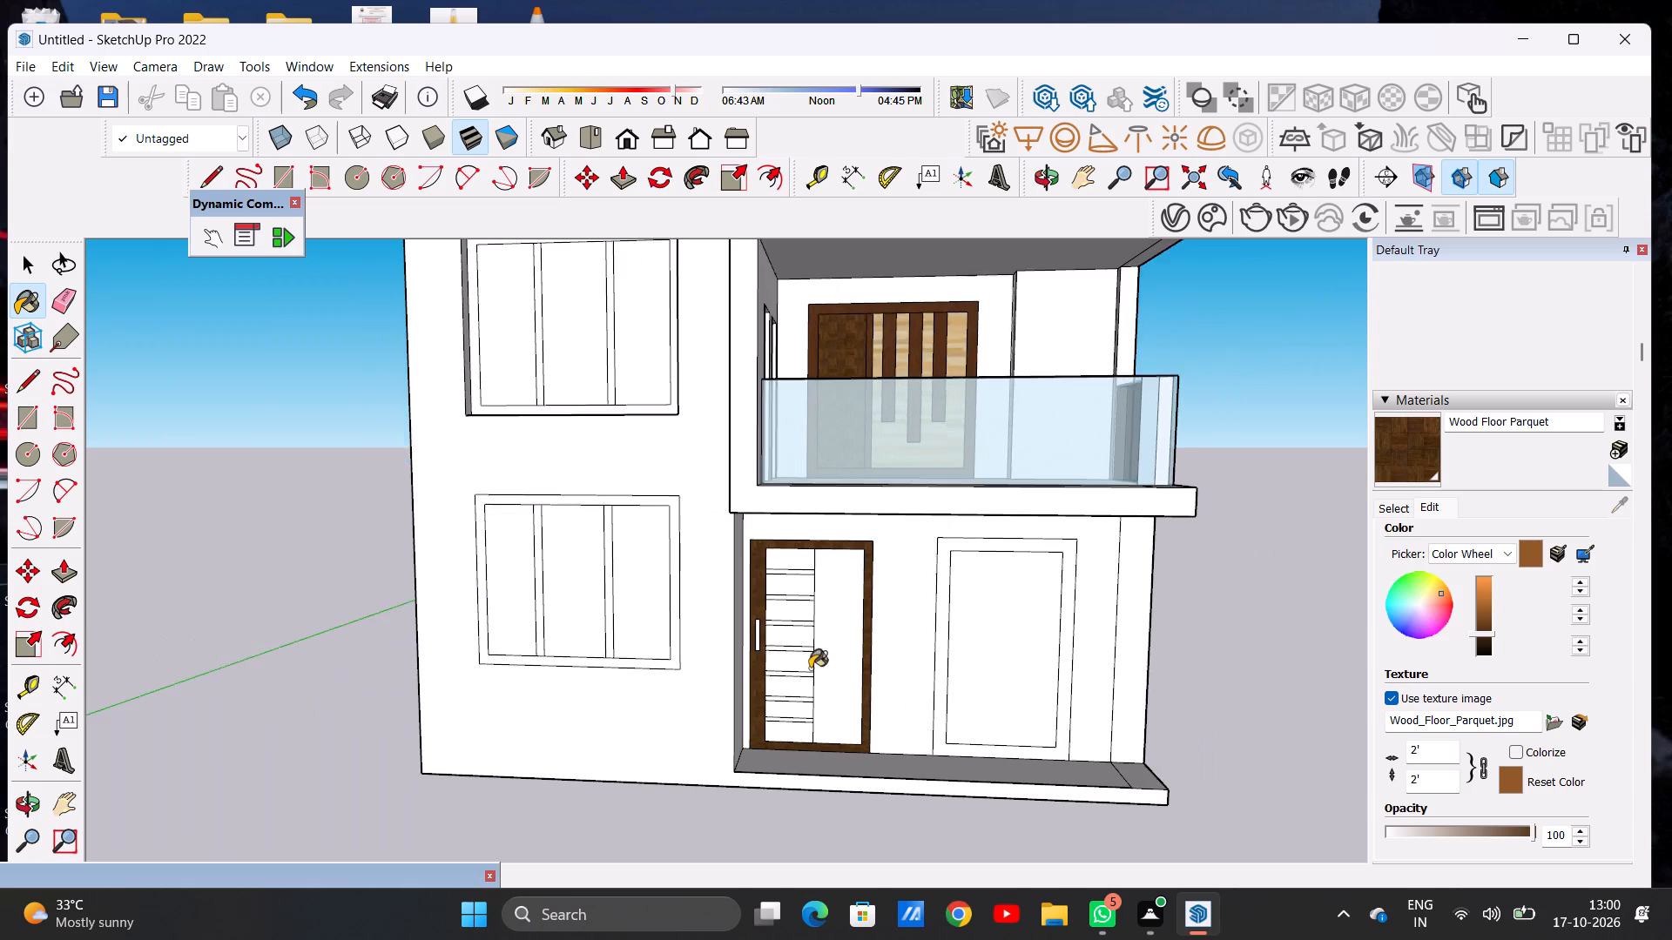
scroll(812, 670, up, 6)
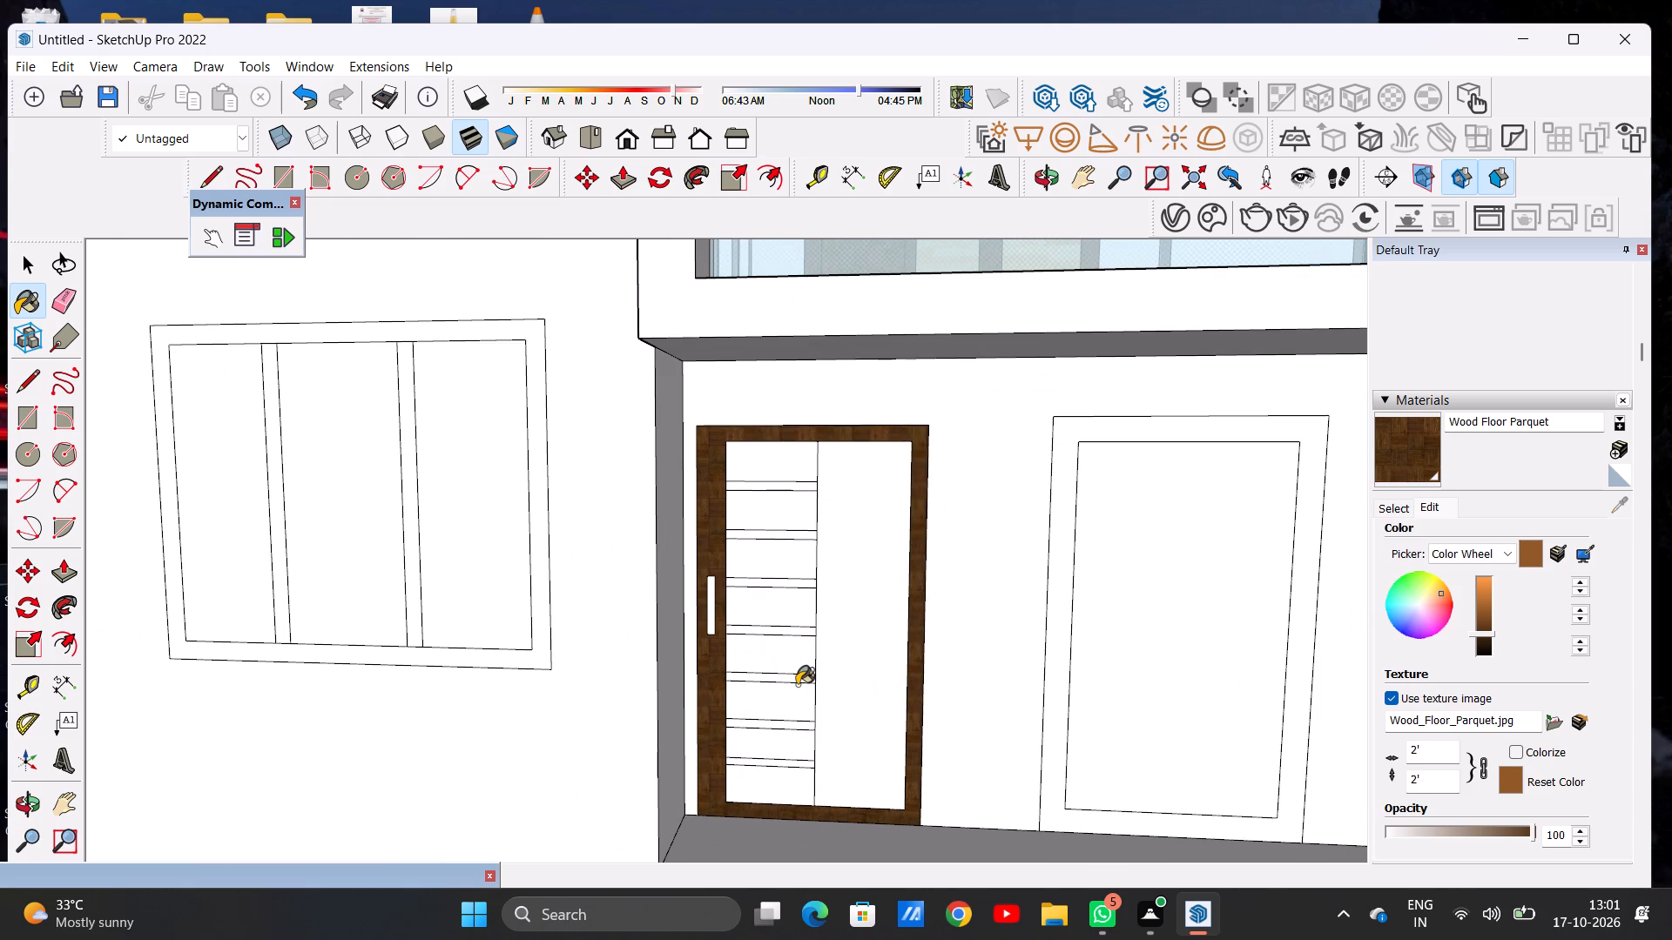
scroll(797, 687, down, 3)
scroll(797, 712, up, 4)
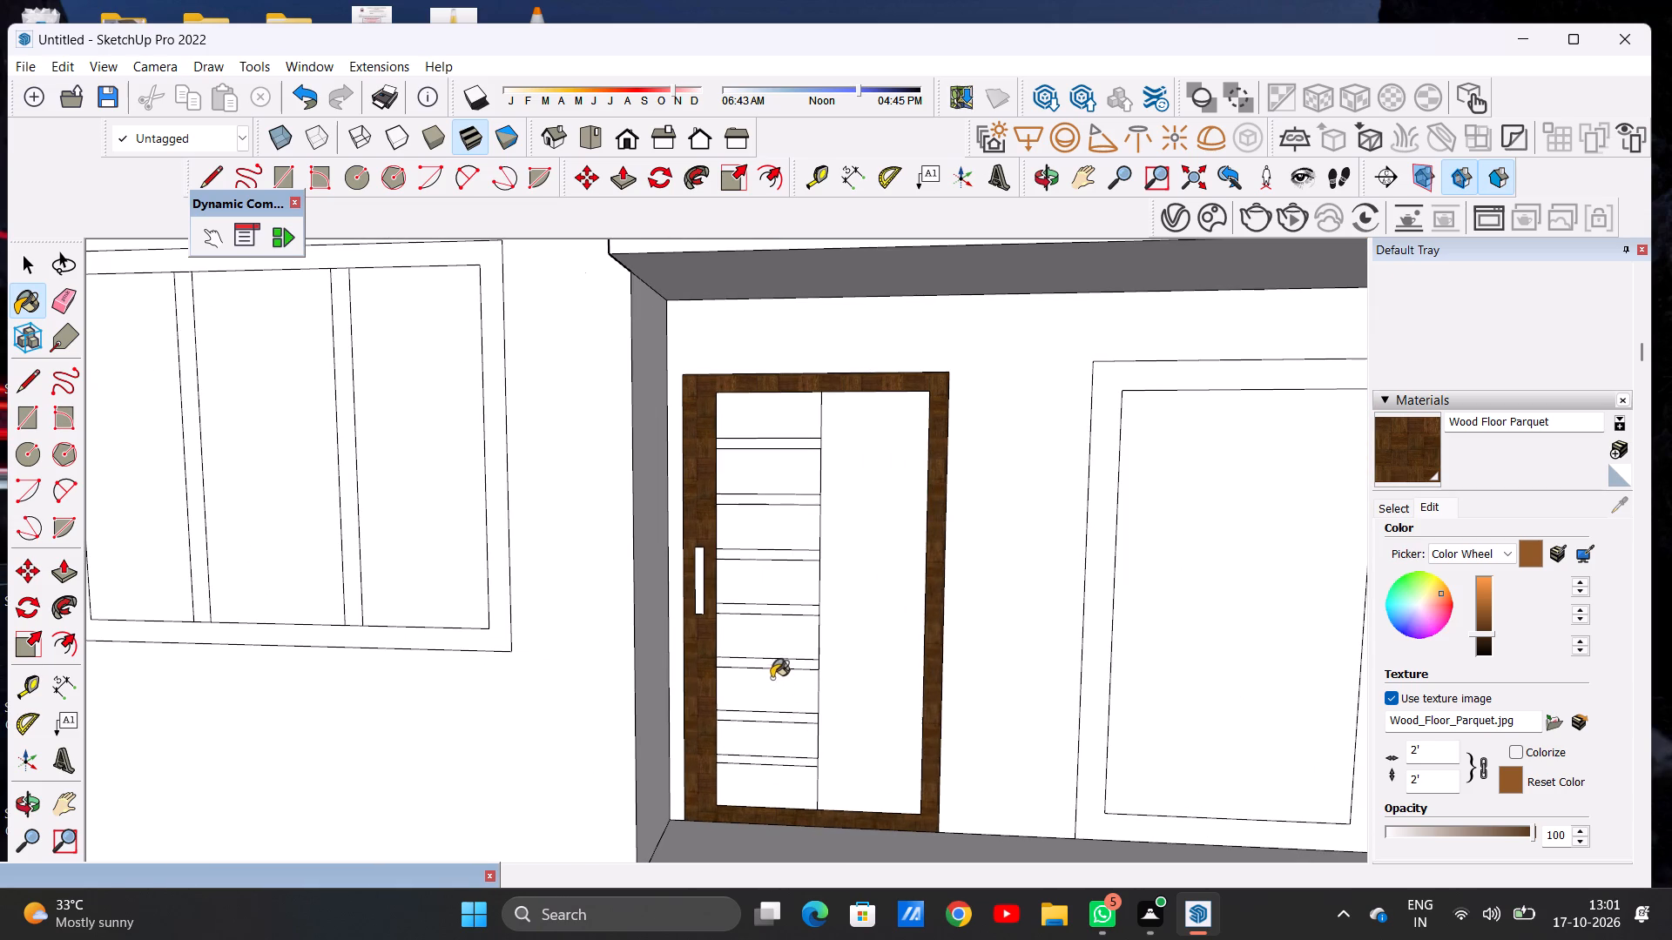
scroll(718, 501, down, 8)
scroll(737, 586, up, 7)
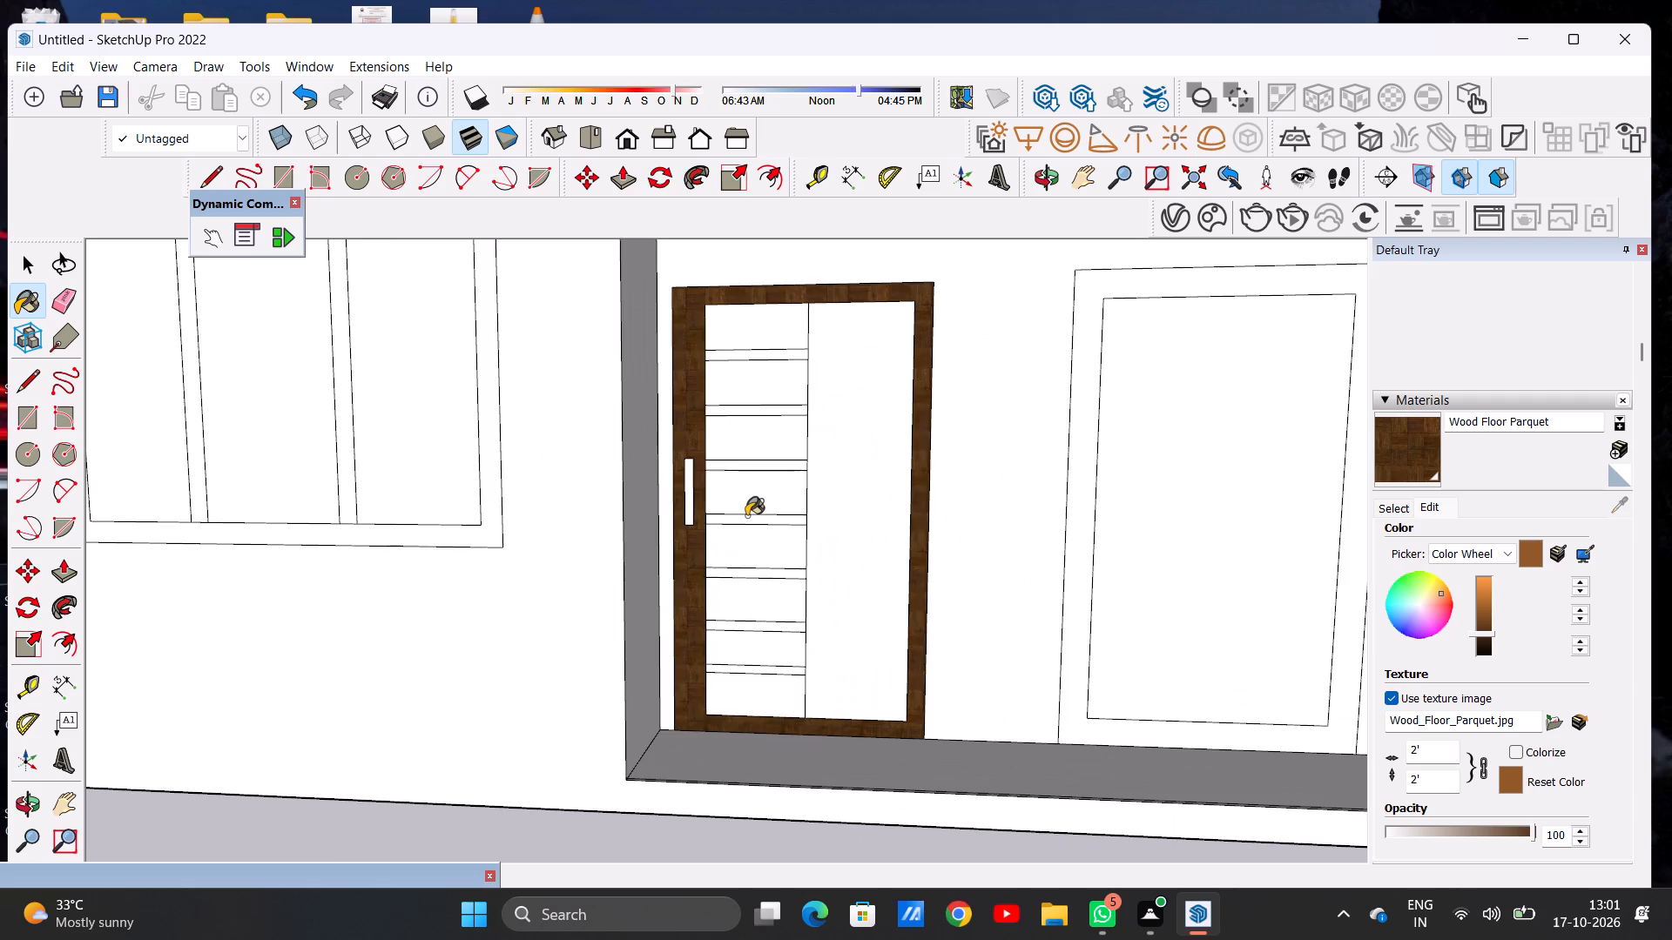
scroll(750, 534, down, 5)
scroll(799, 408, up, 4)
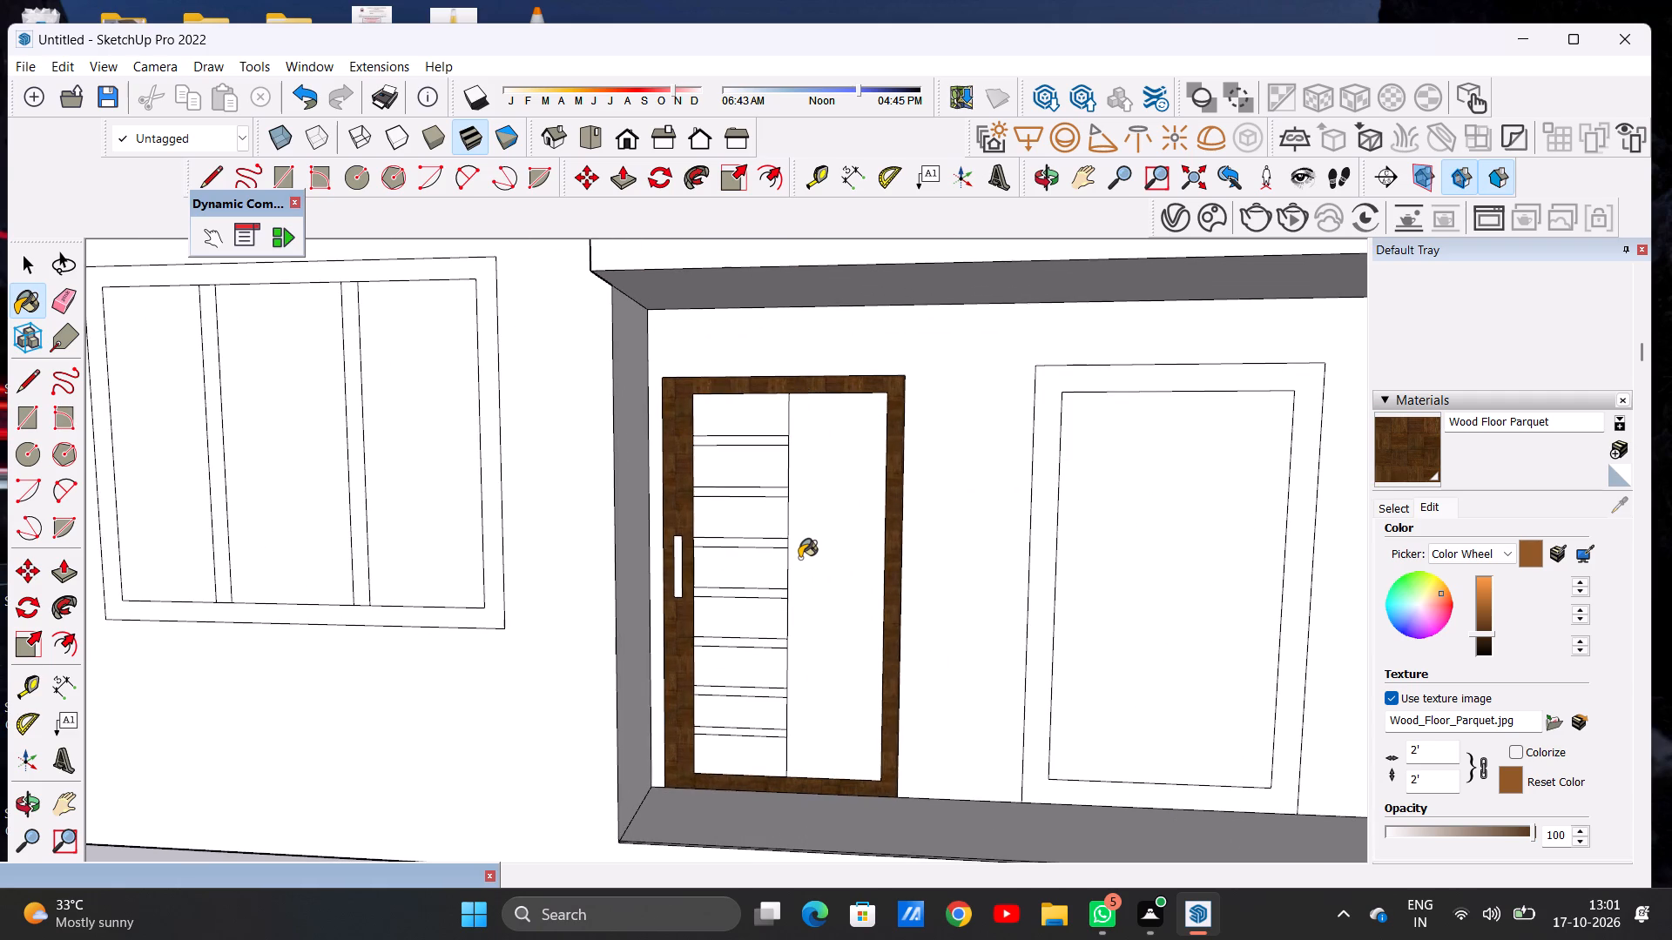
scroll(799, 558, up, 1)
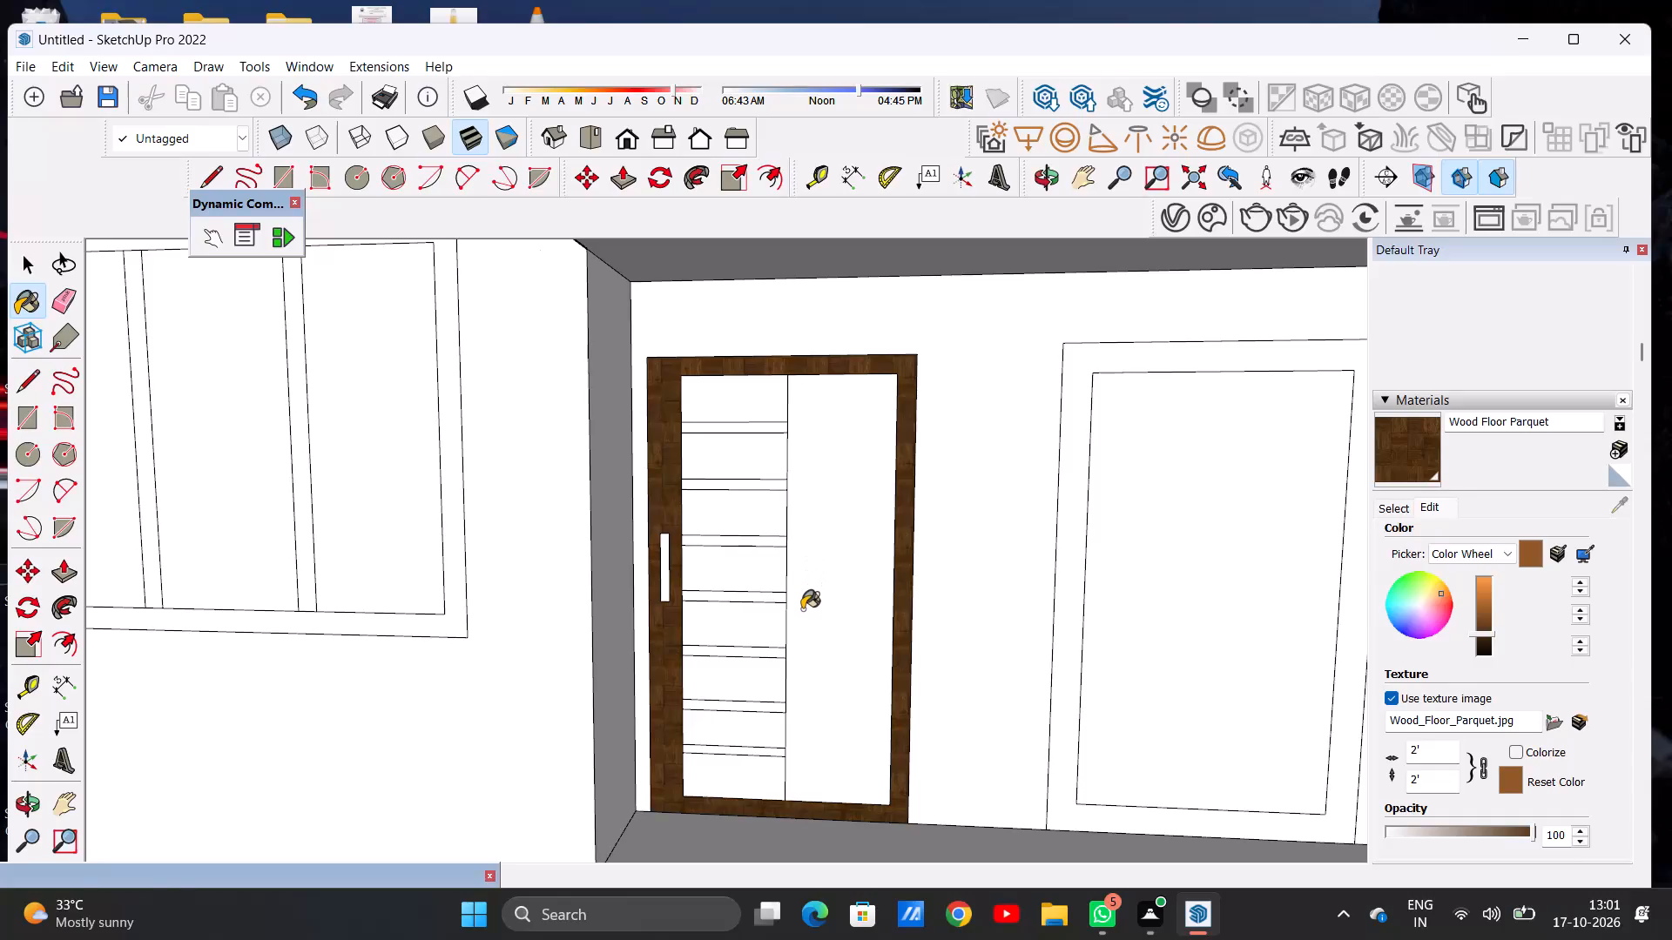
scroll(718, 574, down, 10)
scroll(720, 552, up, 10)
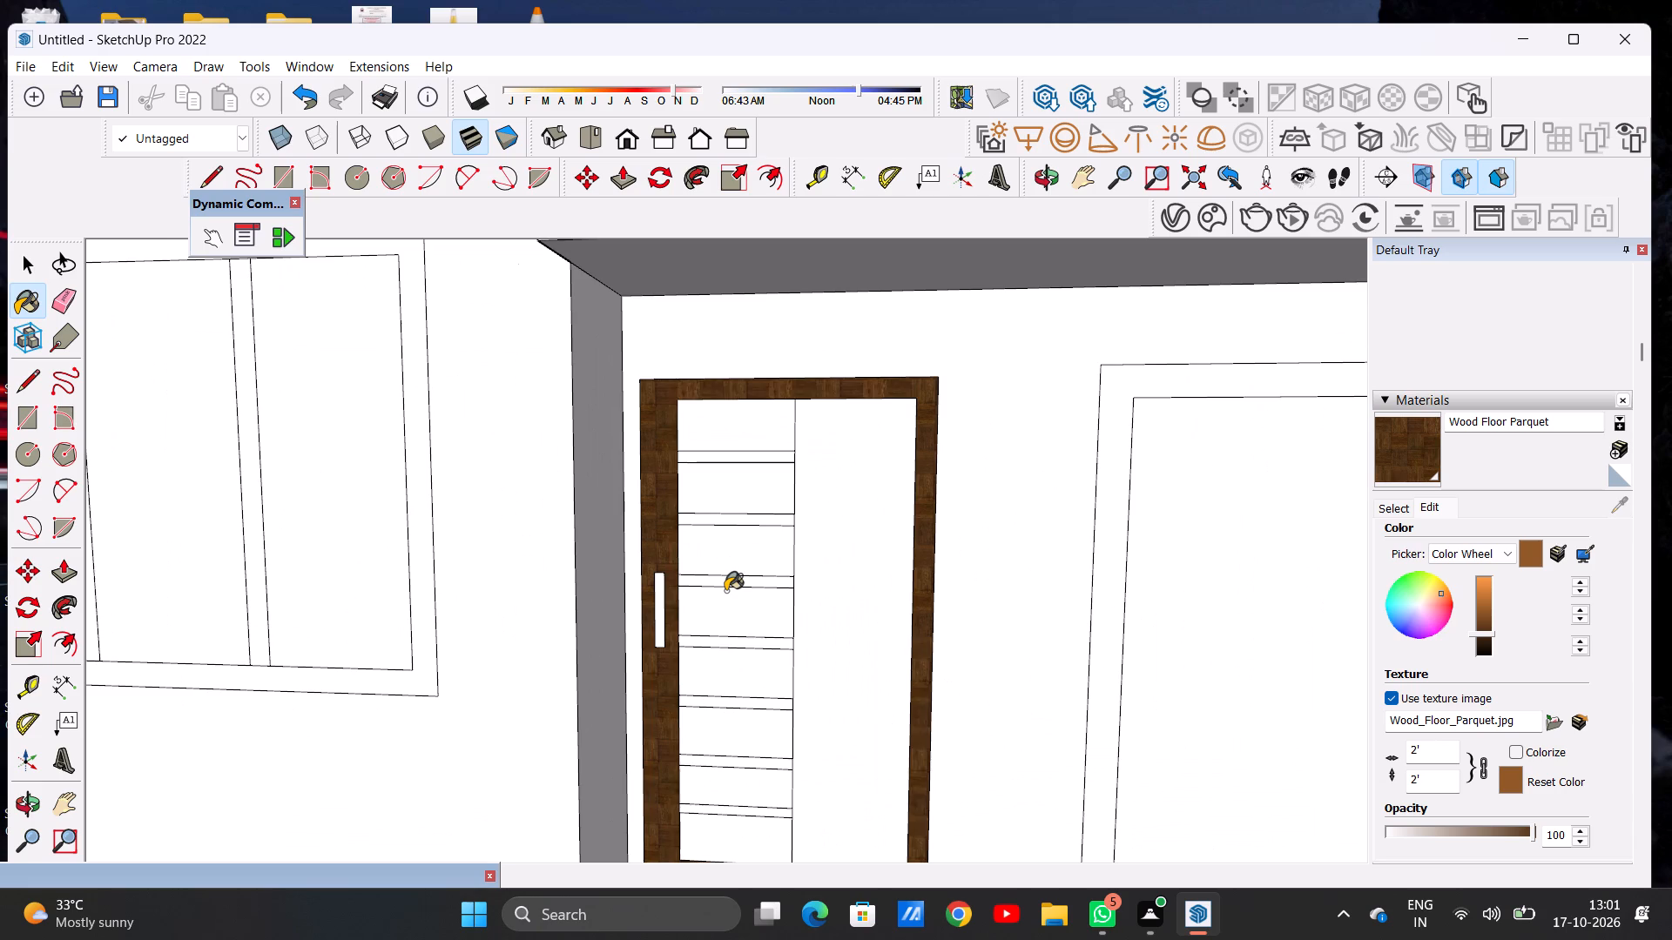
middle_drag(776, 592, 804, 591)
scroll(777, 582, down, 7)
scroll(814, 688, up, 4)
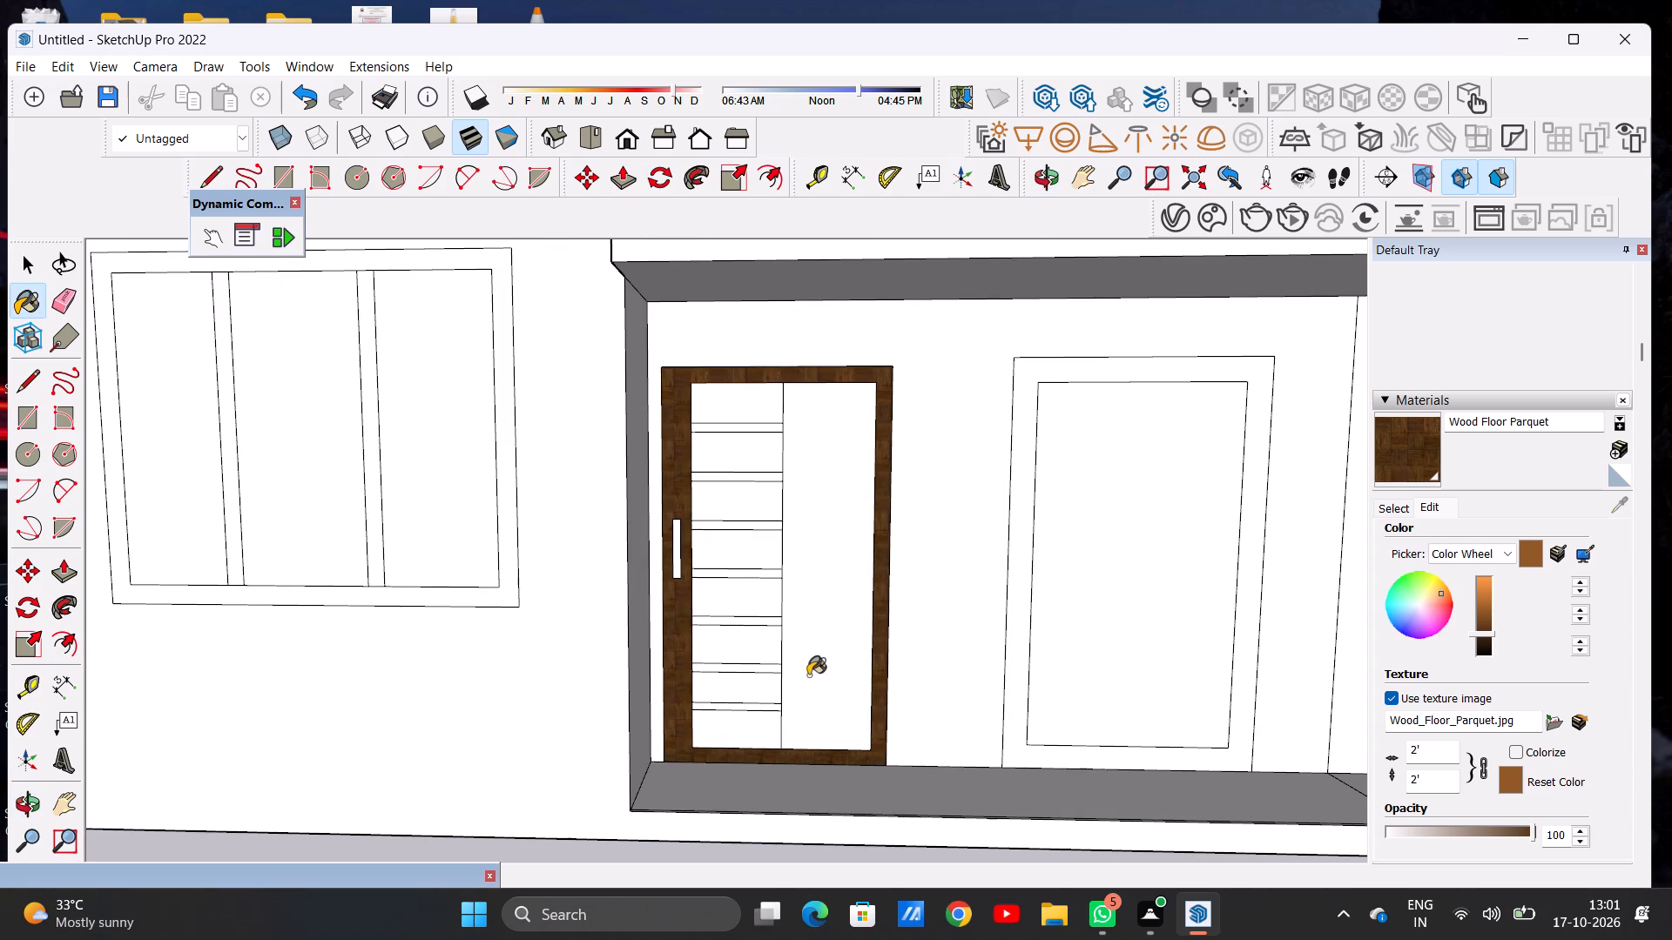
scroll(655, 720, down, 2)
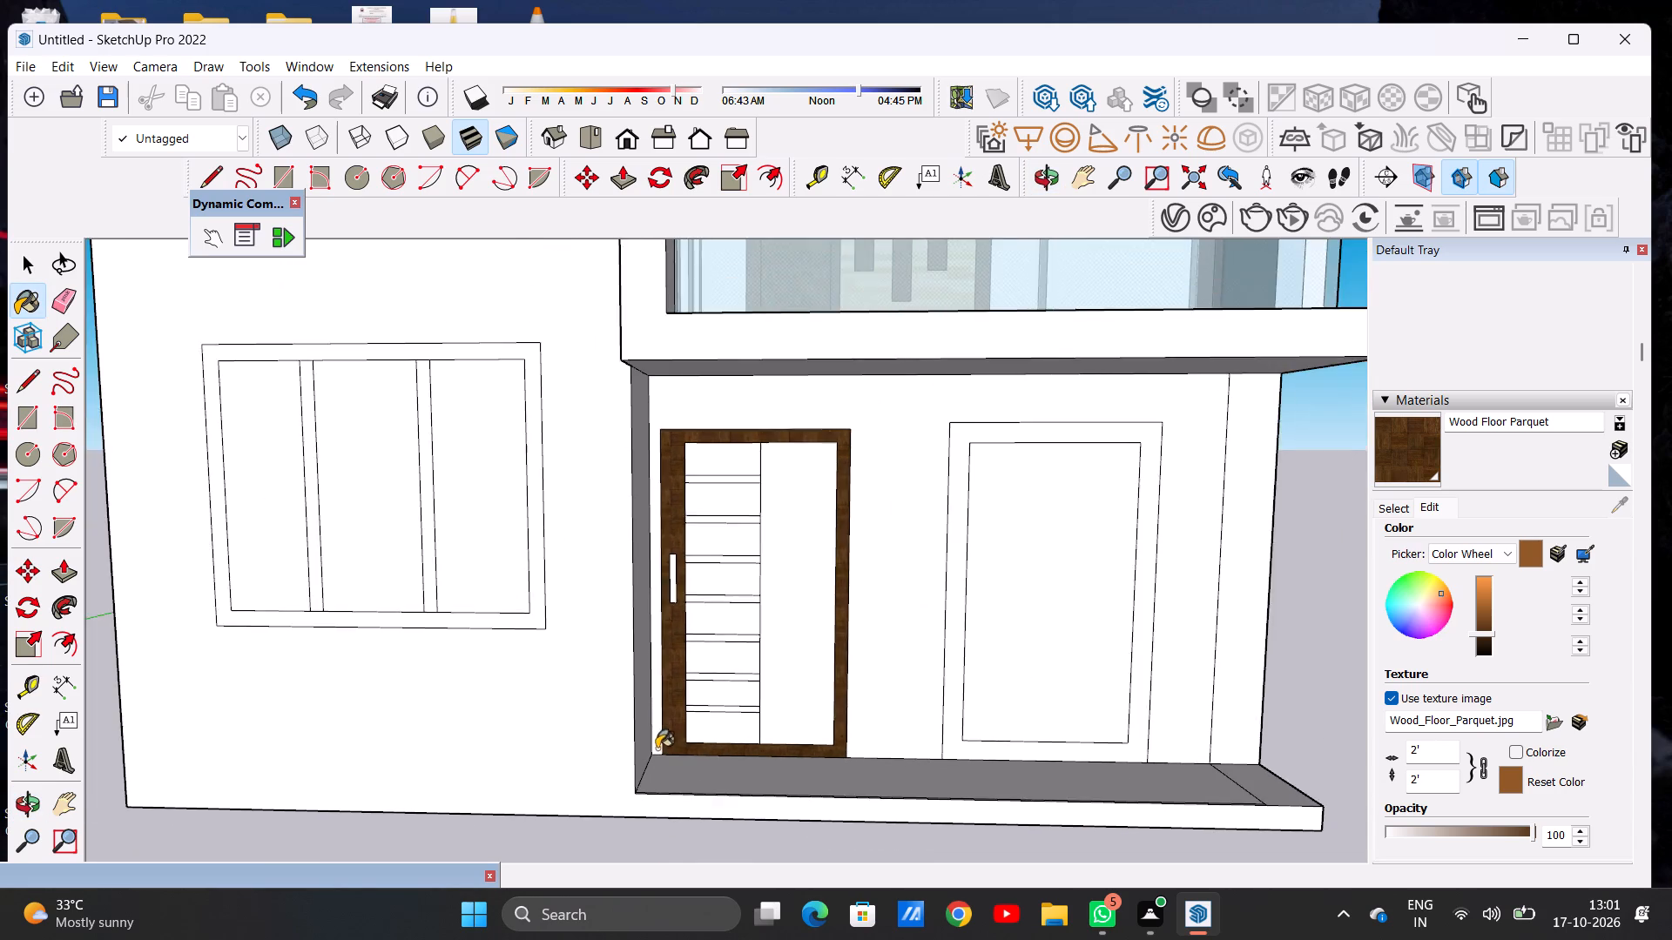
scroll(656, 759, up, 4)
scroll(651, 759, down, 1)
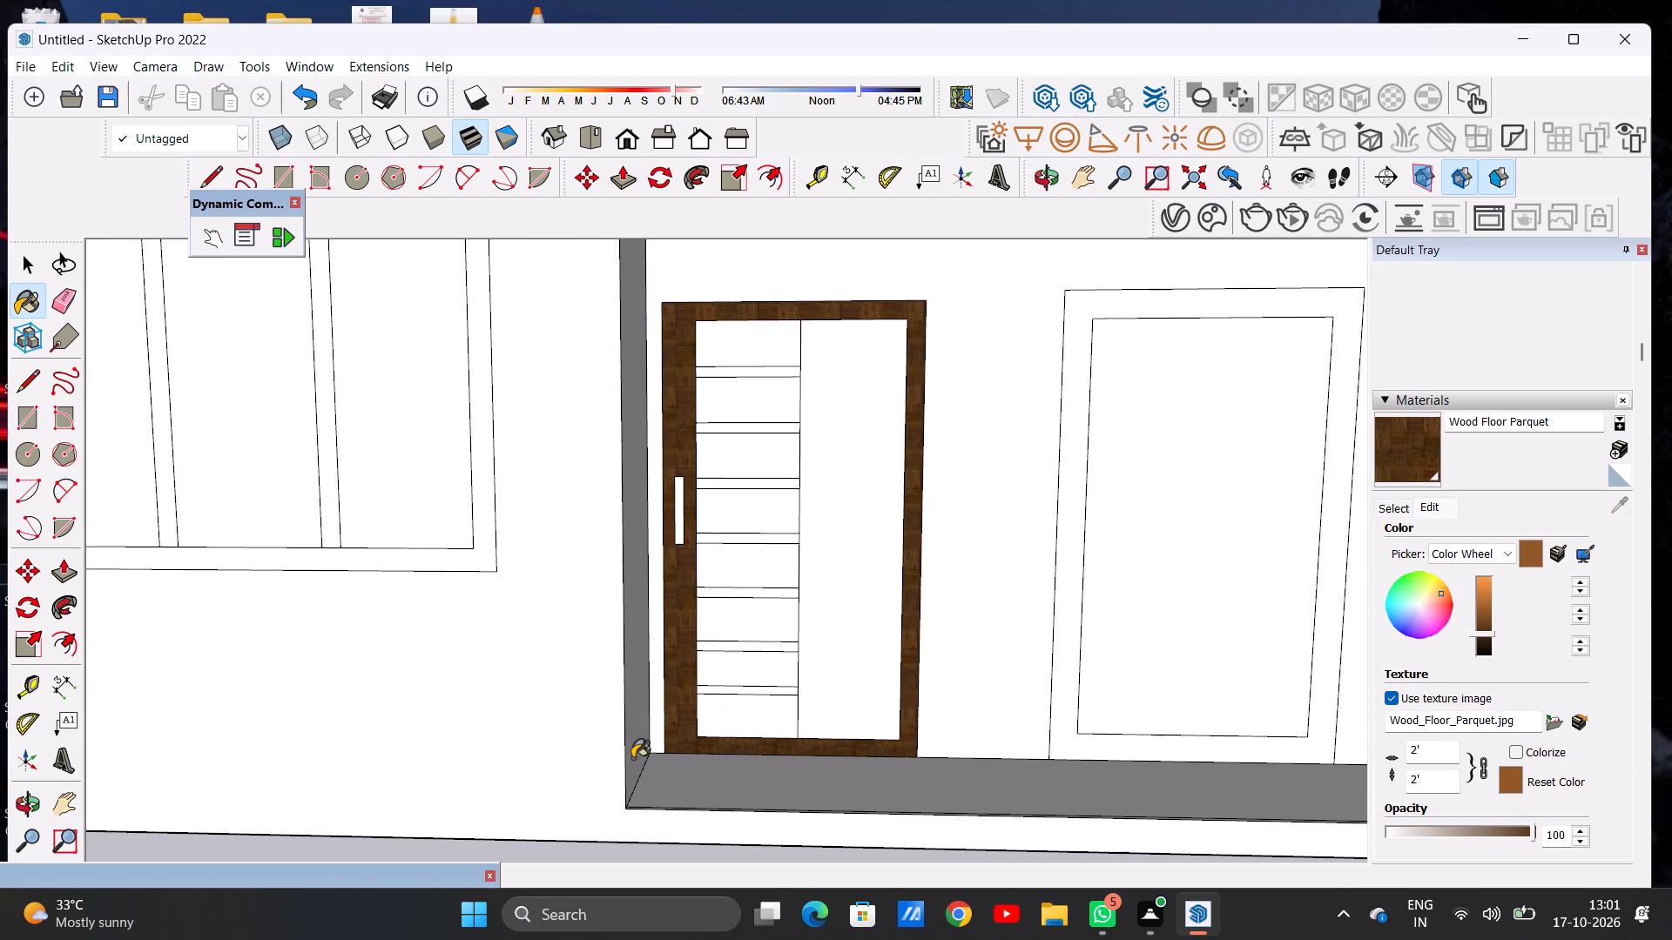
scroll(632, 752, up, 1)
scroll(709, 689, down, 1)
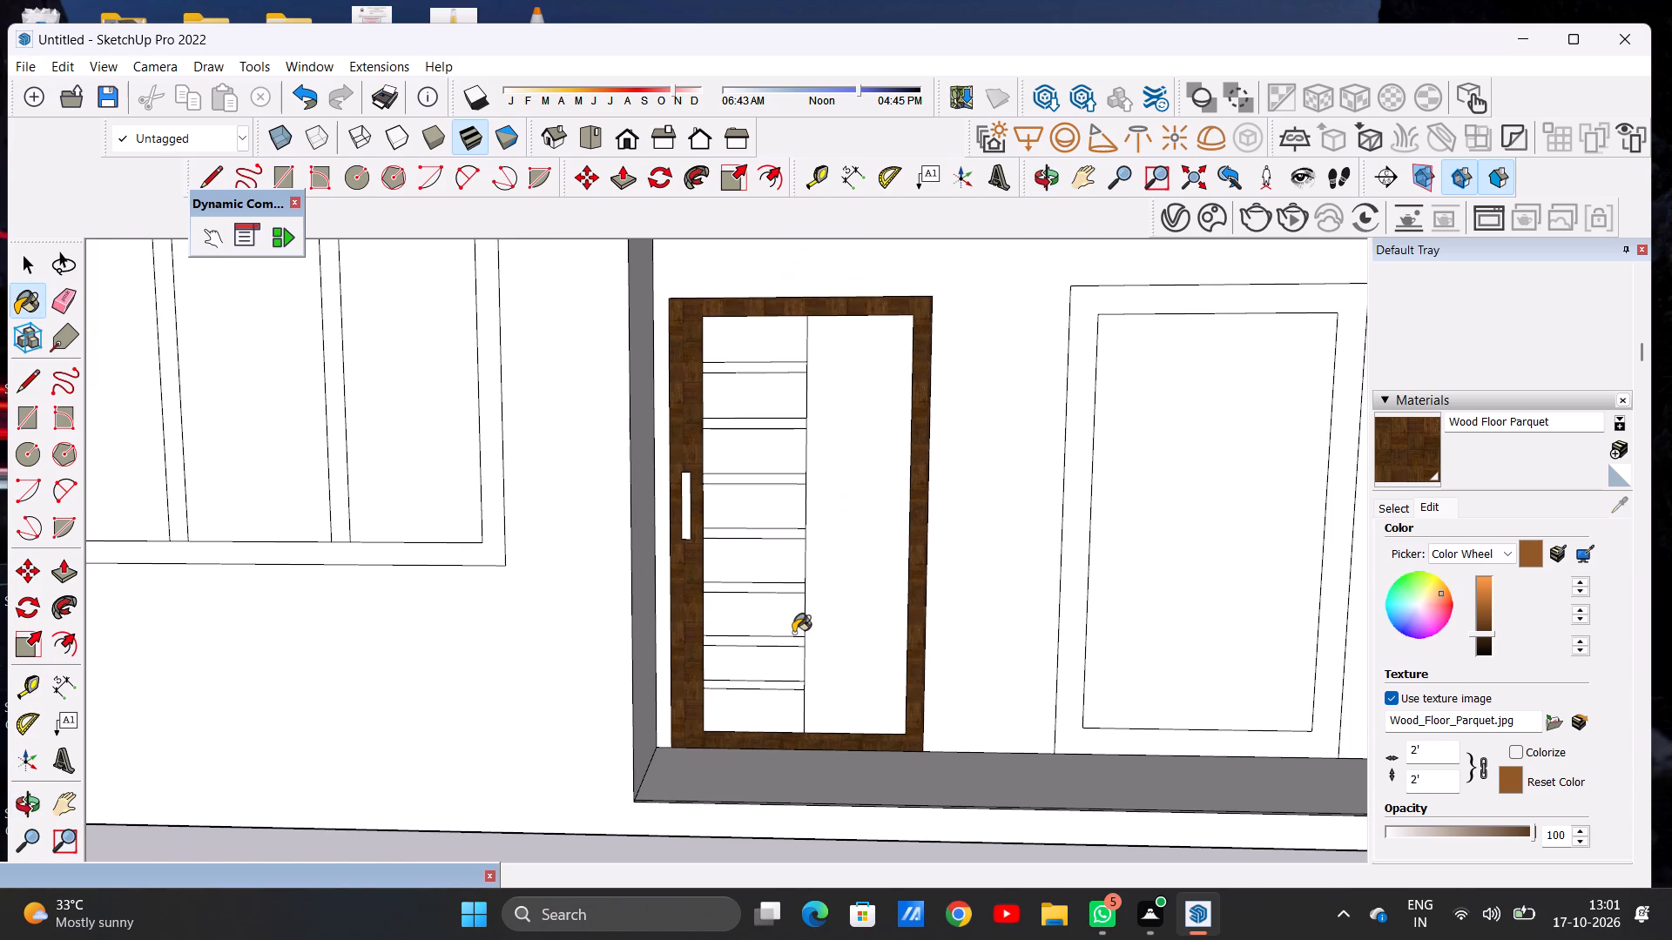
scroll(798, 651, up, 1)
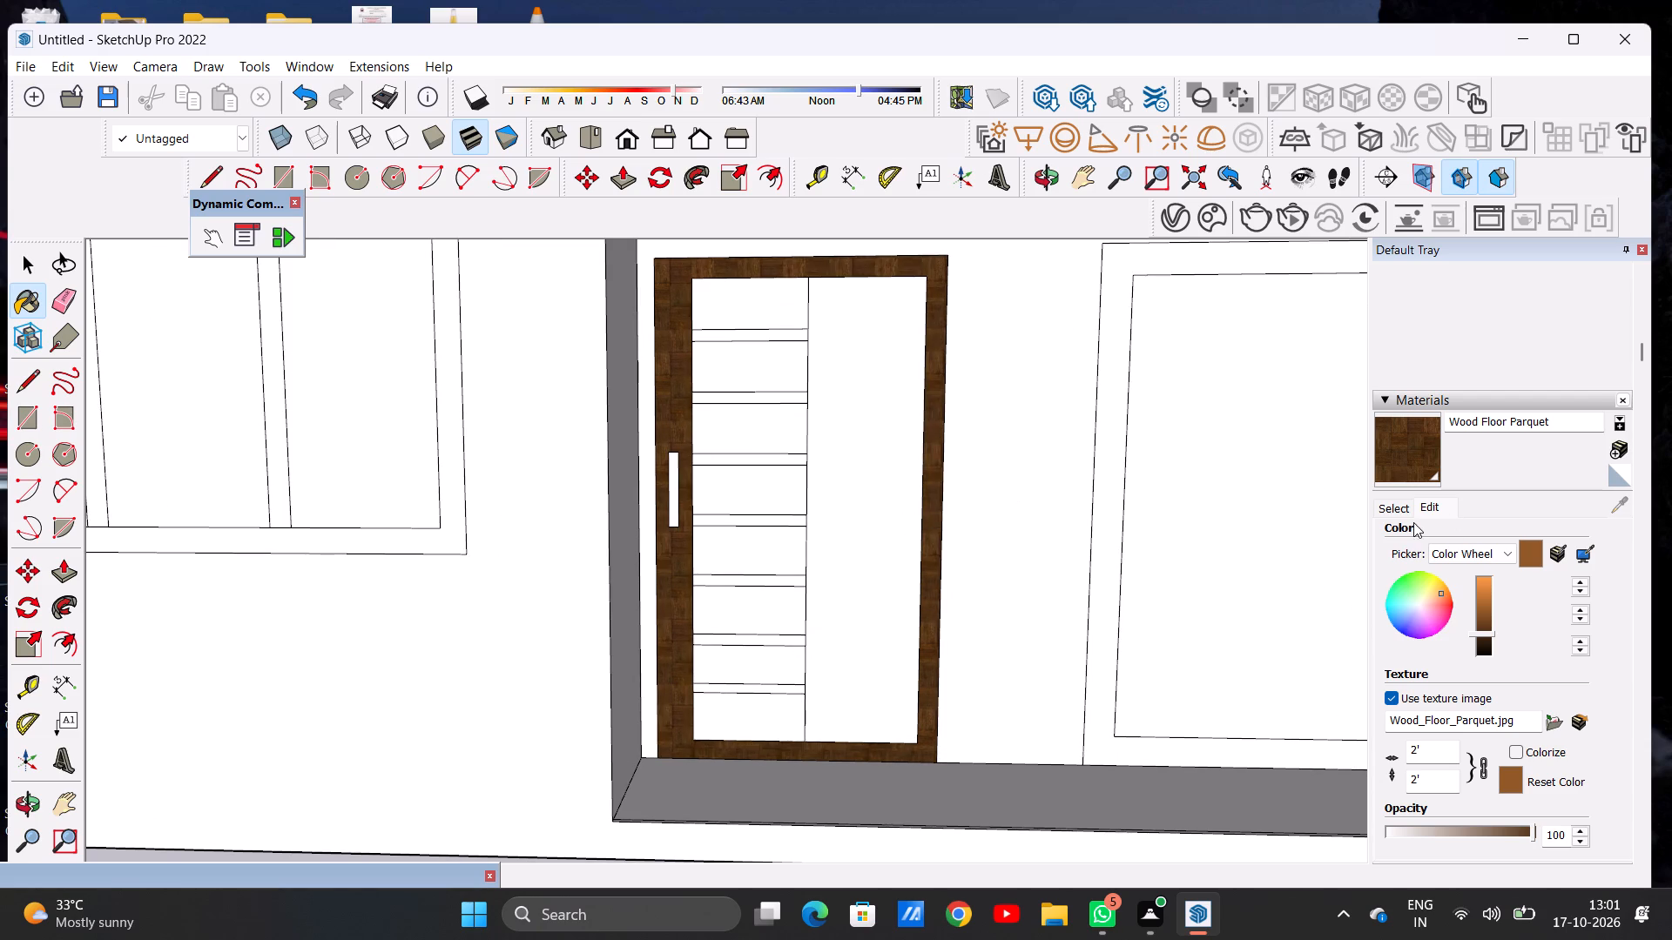
Paint all the wide horizontal panels of the slatted ground-floor door with Wood Floor Dark from the Wood materials.
click(1385, 510)
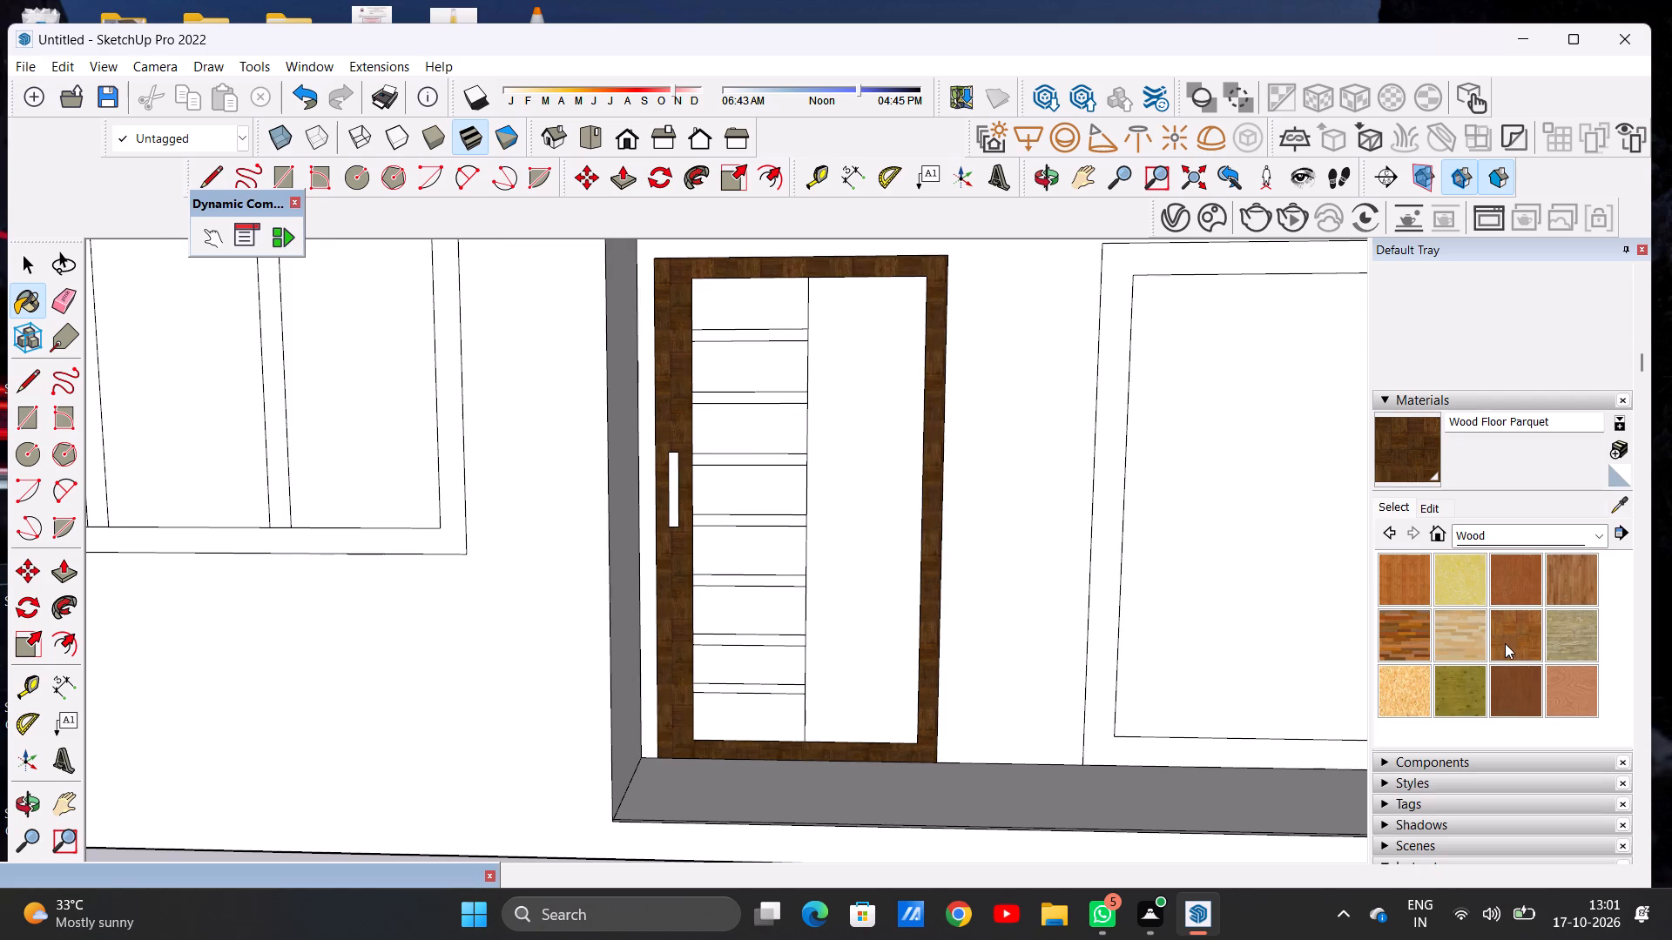
click(1398, 628)
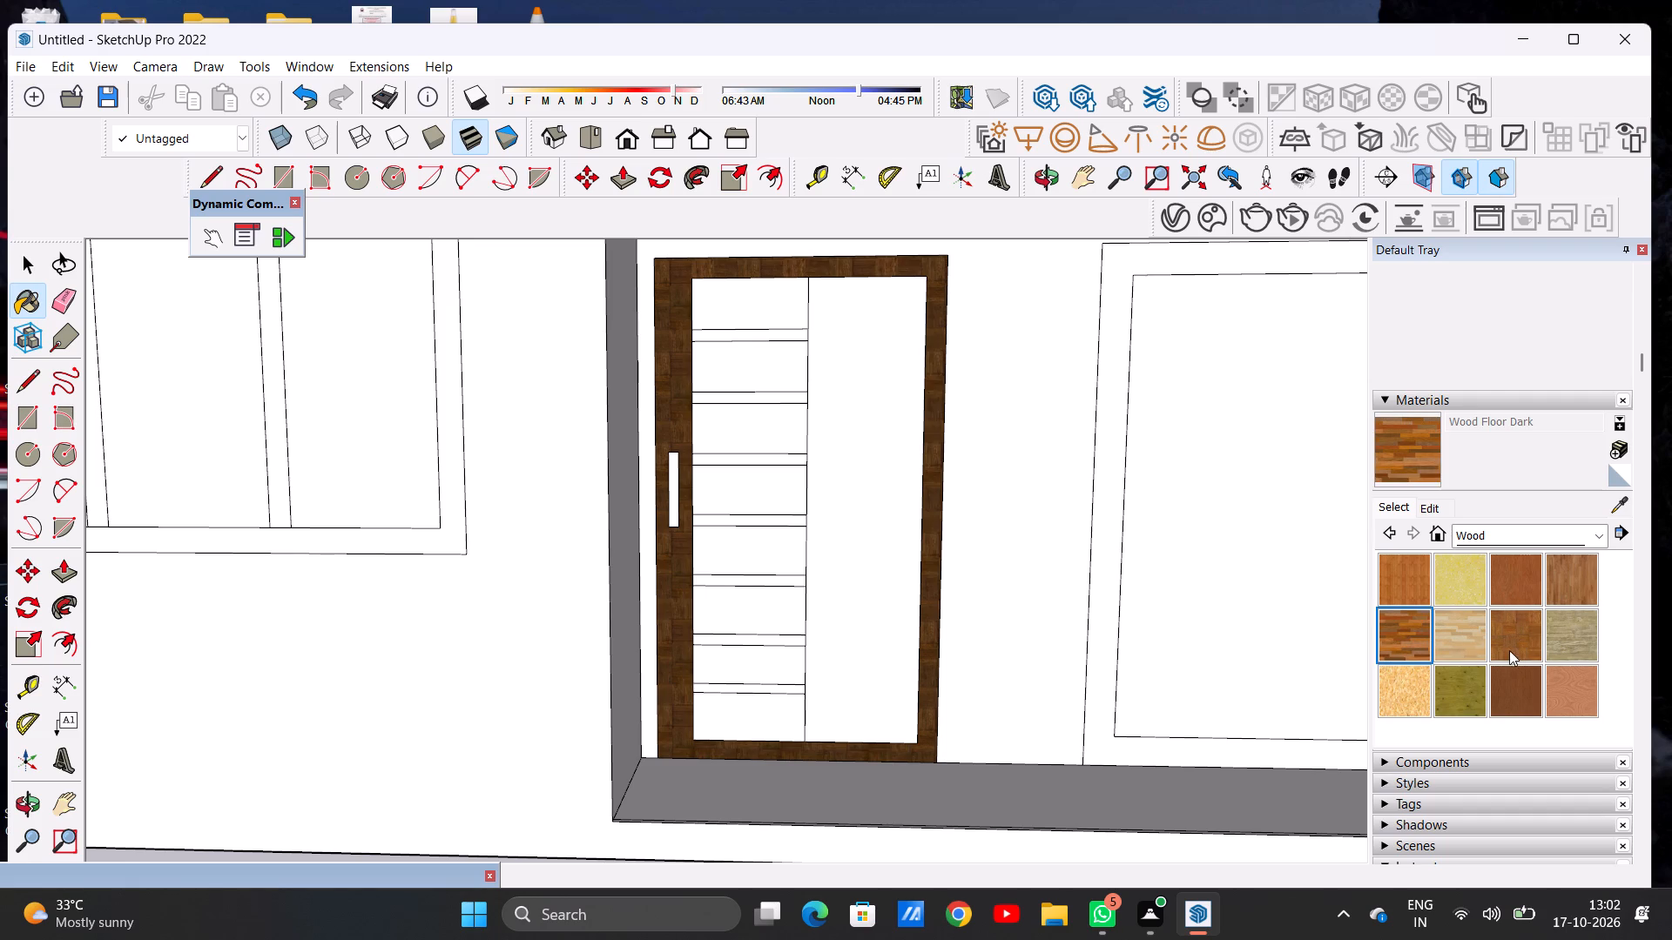
scroll(748, 312, up, 5)
click(752, 306)
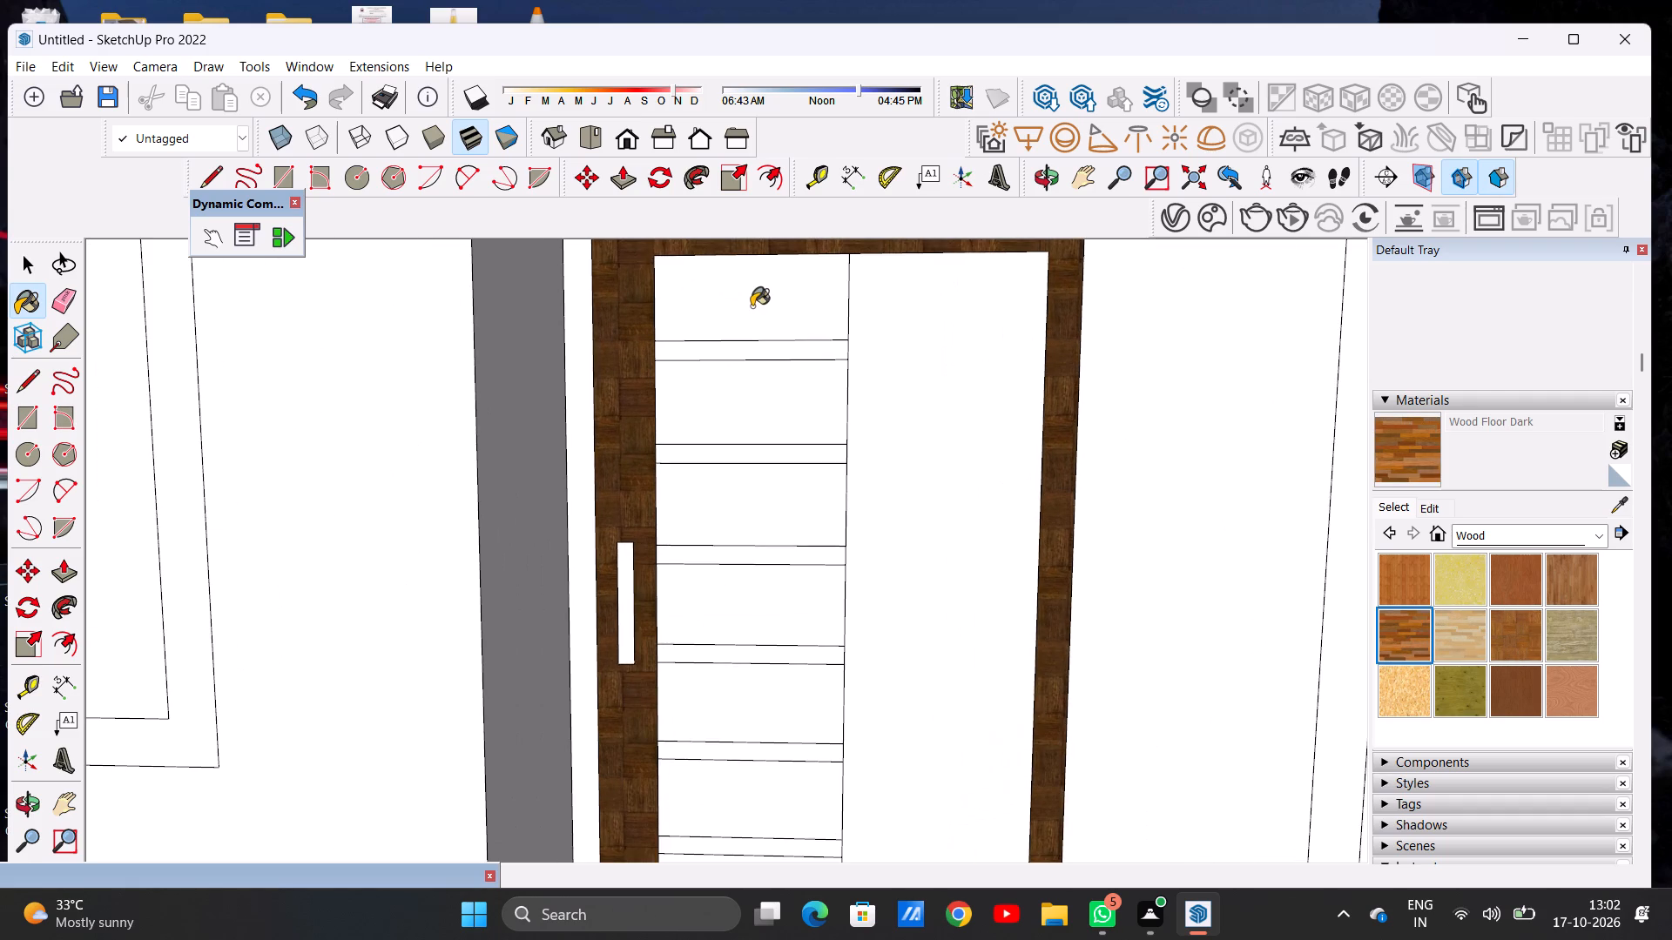
scroll(764, 319, up, 3)
scroll(766, 323, down, 5)
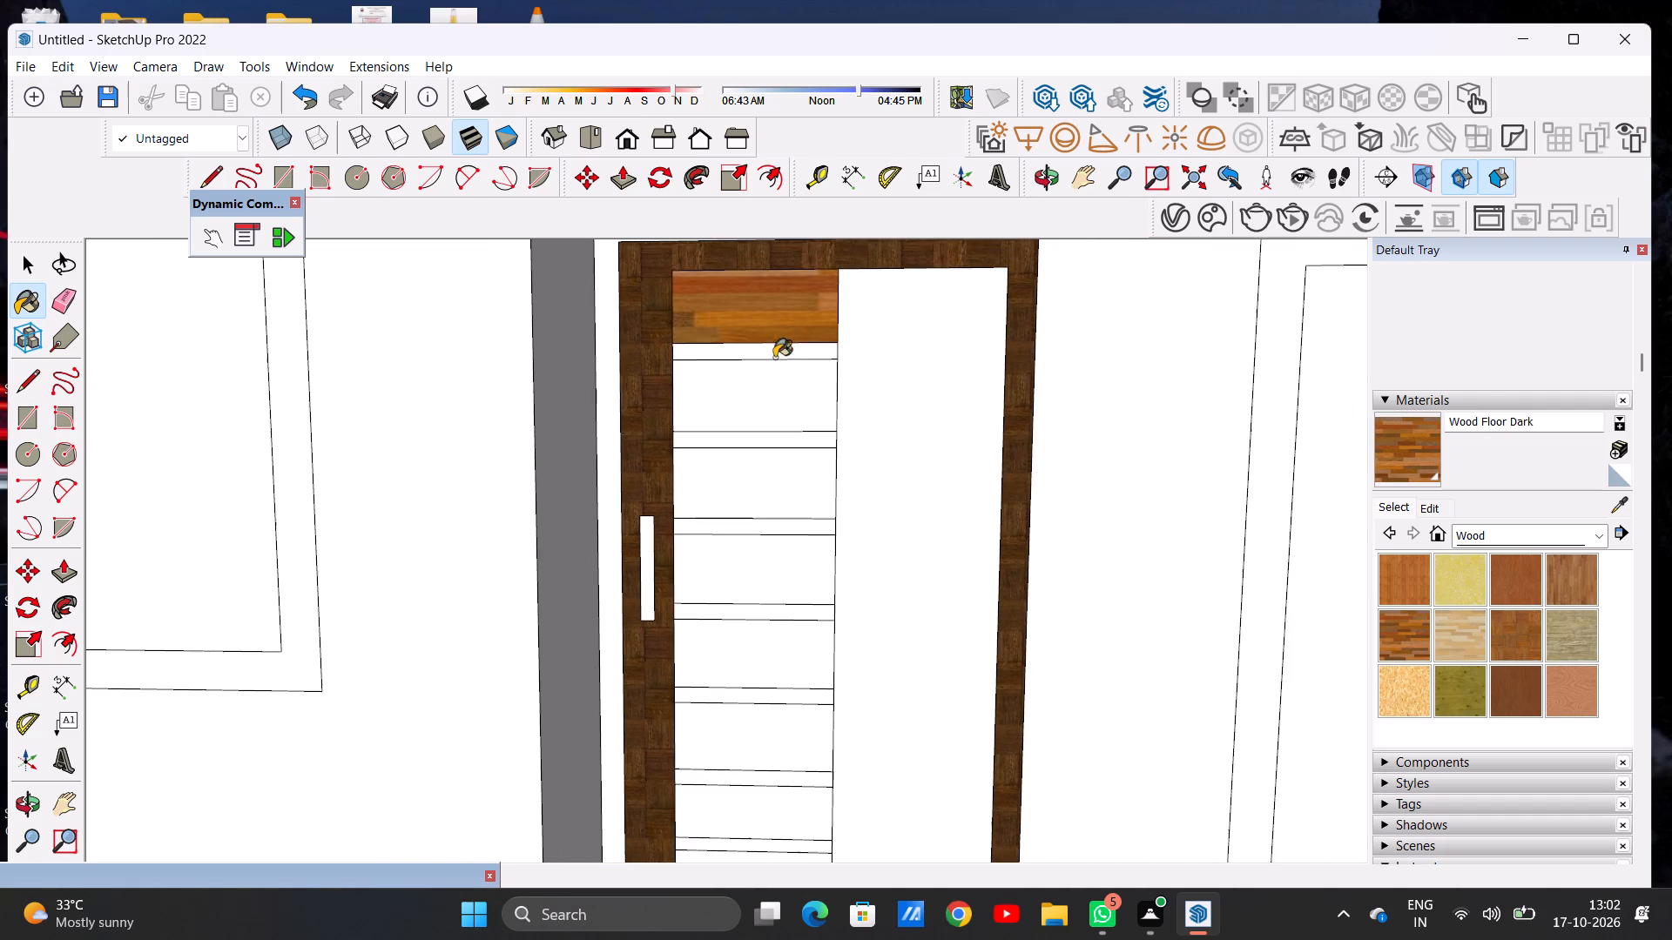
click(770, 392)
click(766, 471)
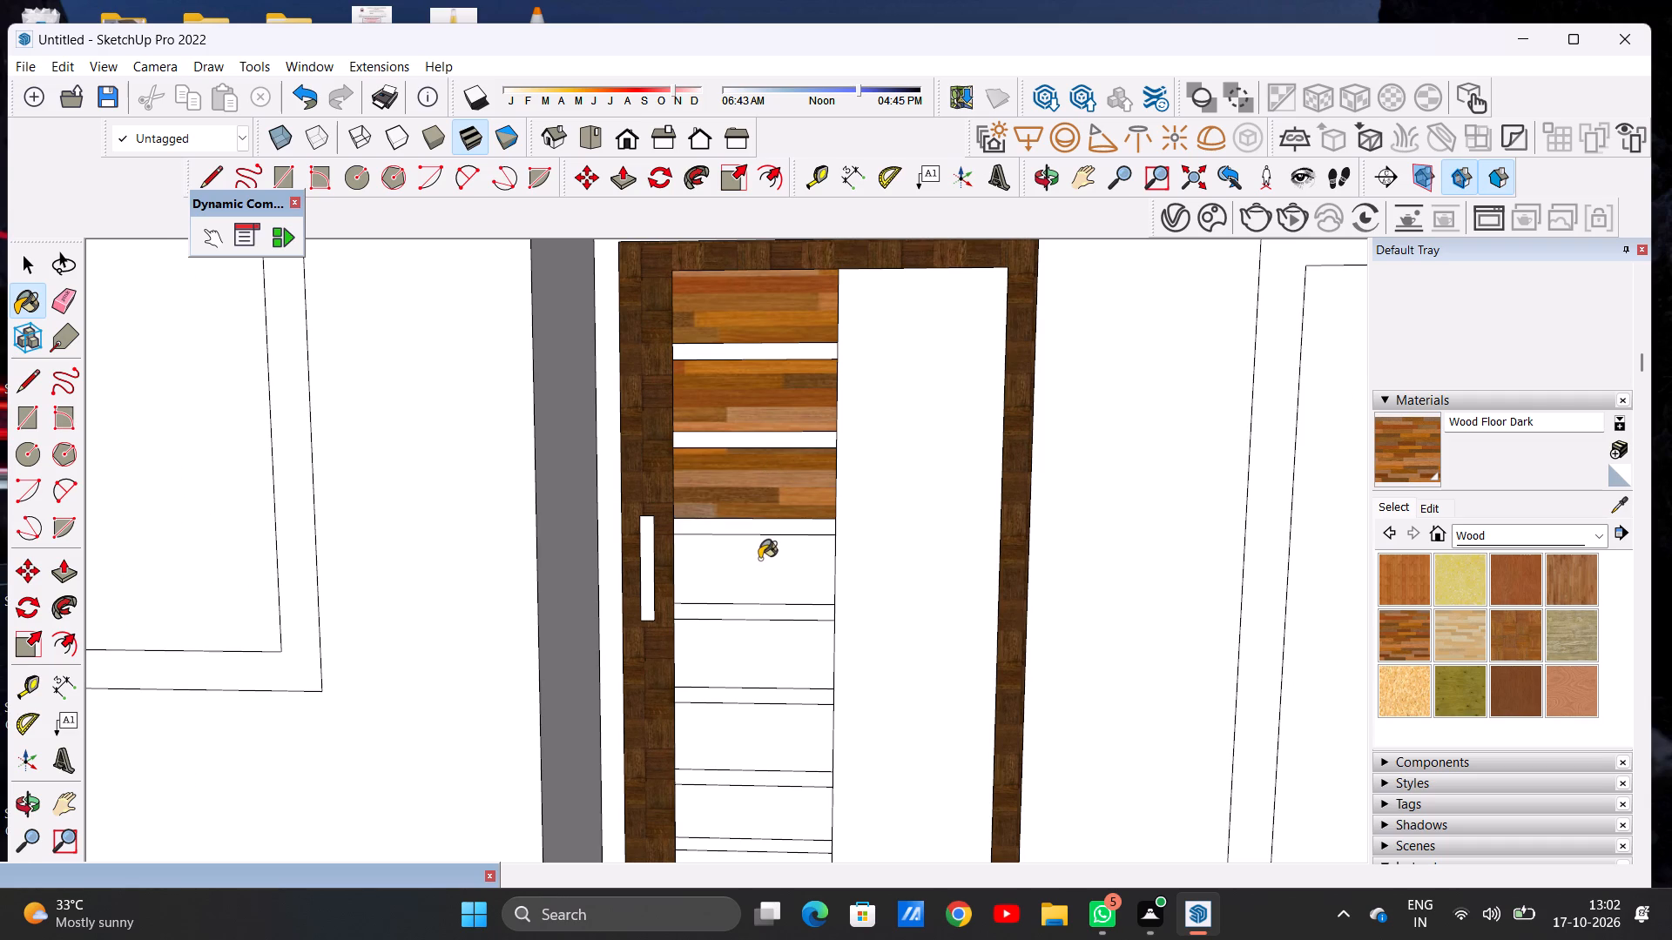
click(759, 559)
click(759, 651)
scroll(765, 481, down, 5)
scroll(751, 648, up, 5)
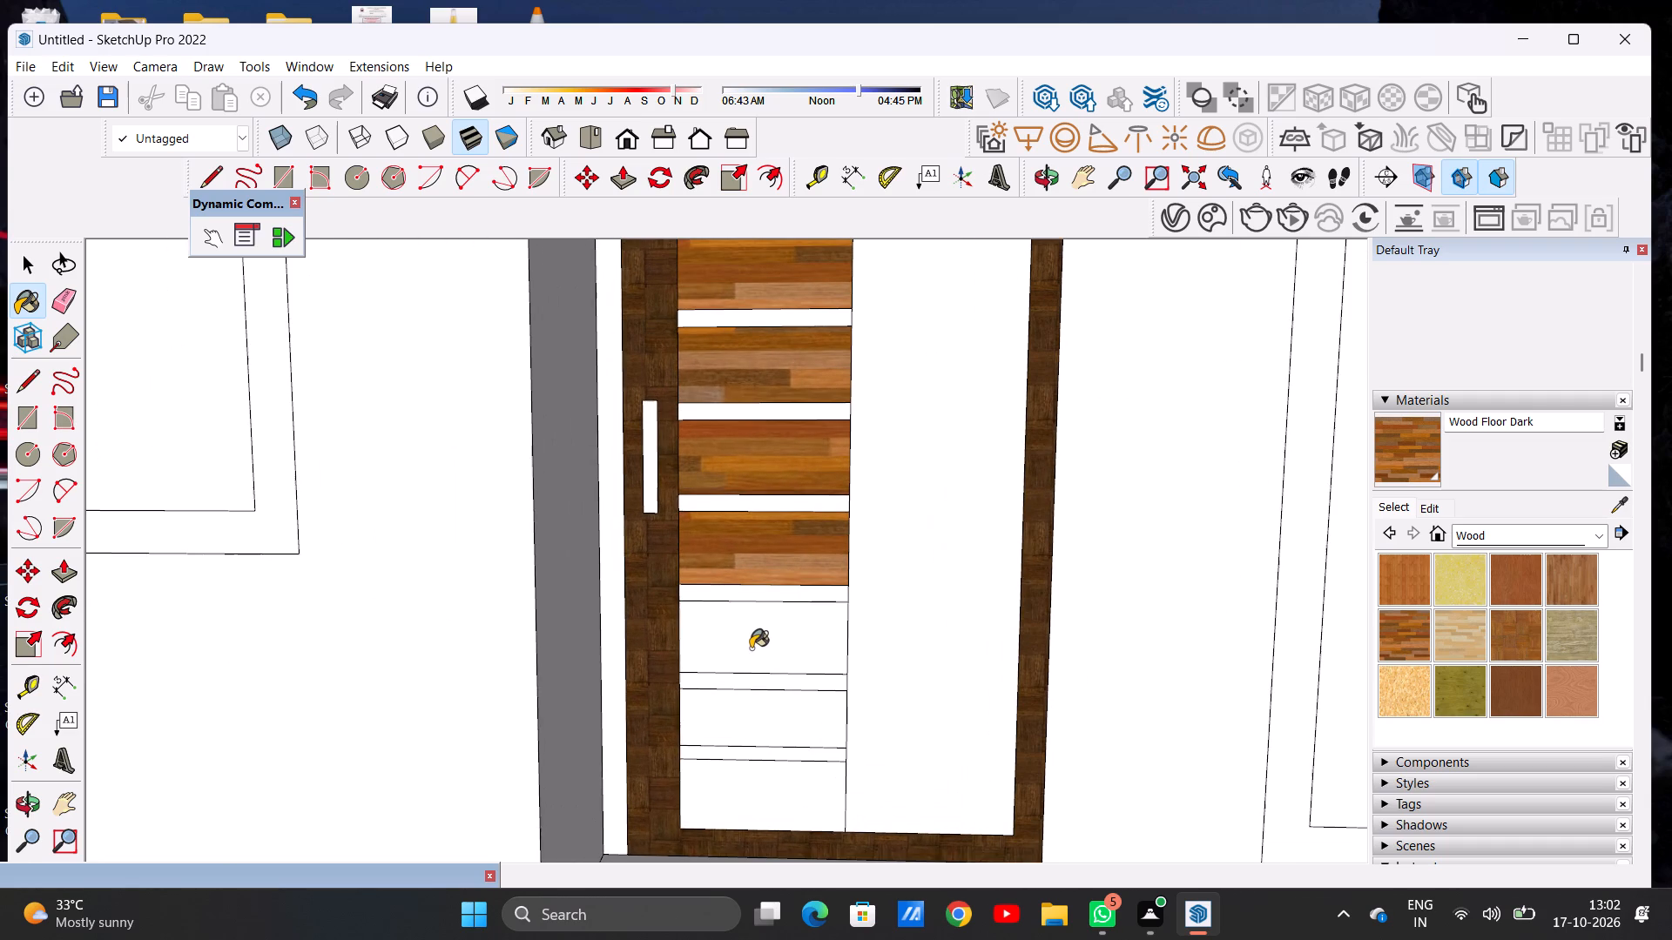
click(751, 648)
click(751, 715)
scroll(741, 536, down, 5)
scroll(748, 669, up, 3)
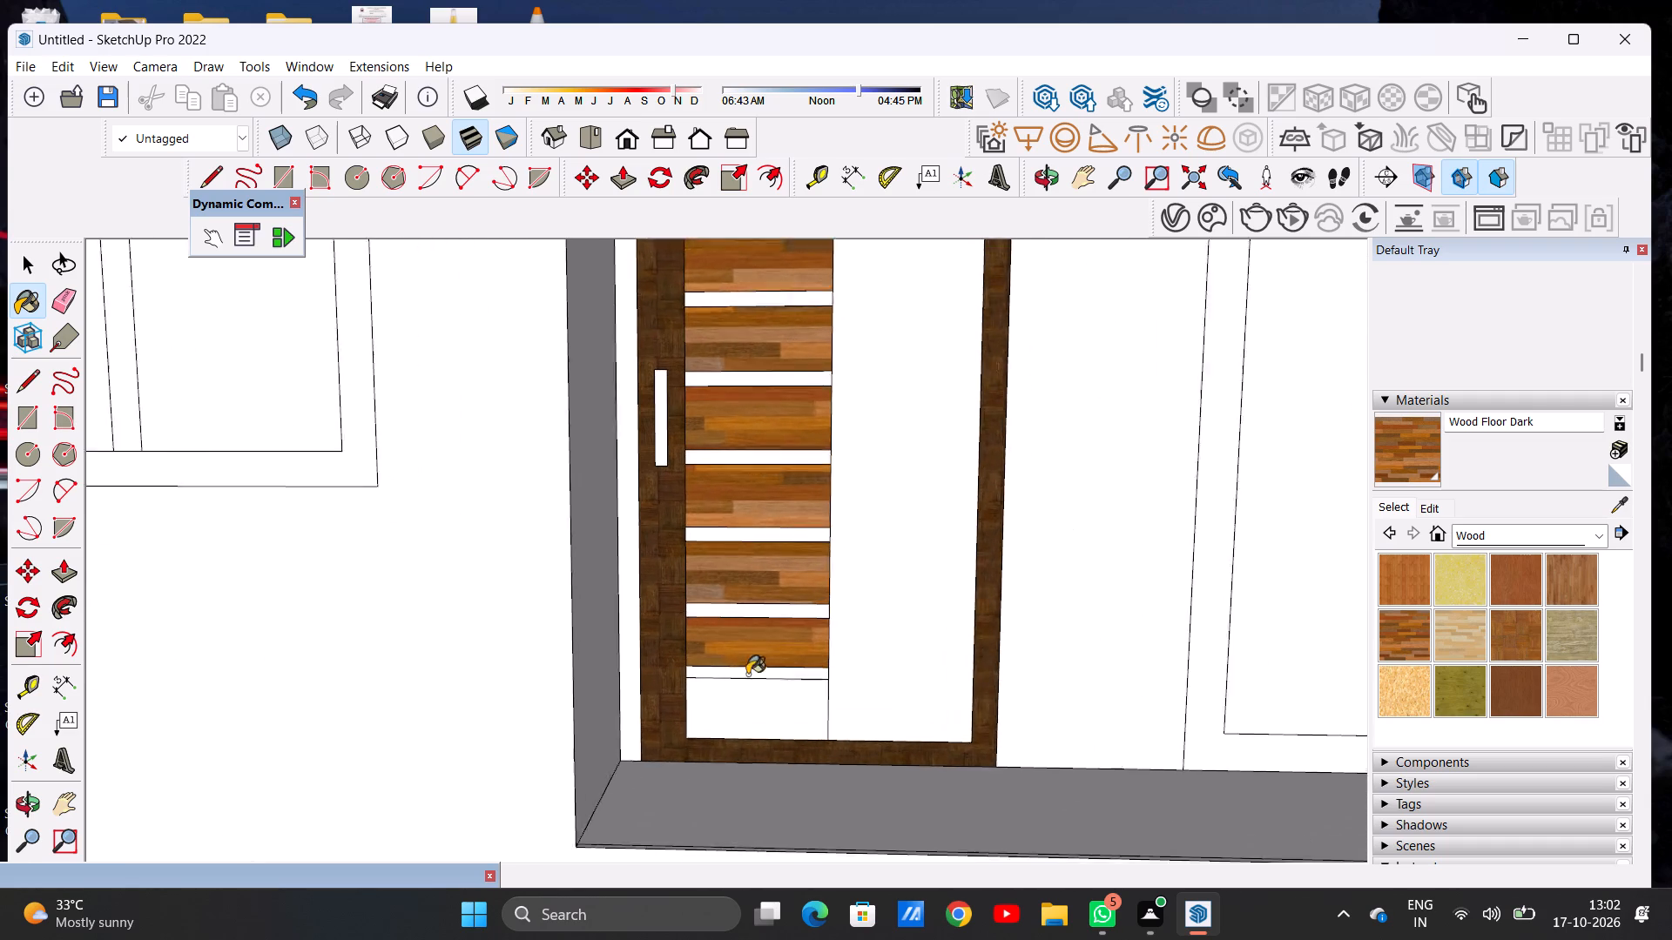
scroll(747, 675, up, 3)
click(742, 725)
scroll(651, 699, down, 5)
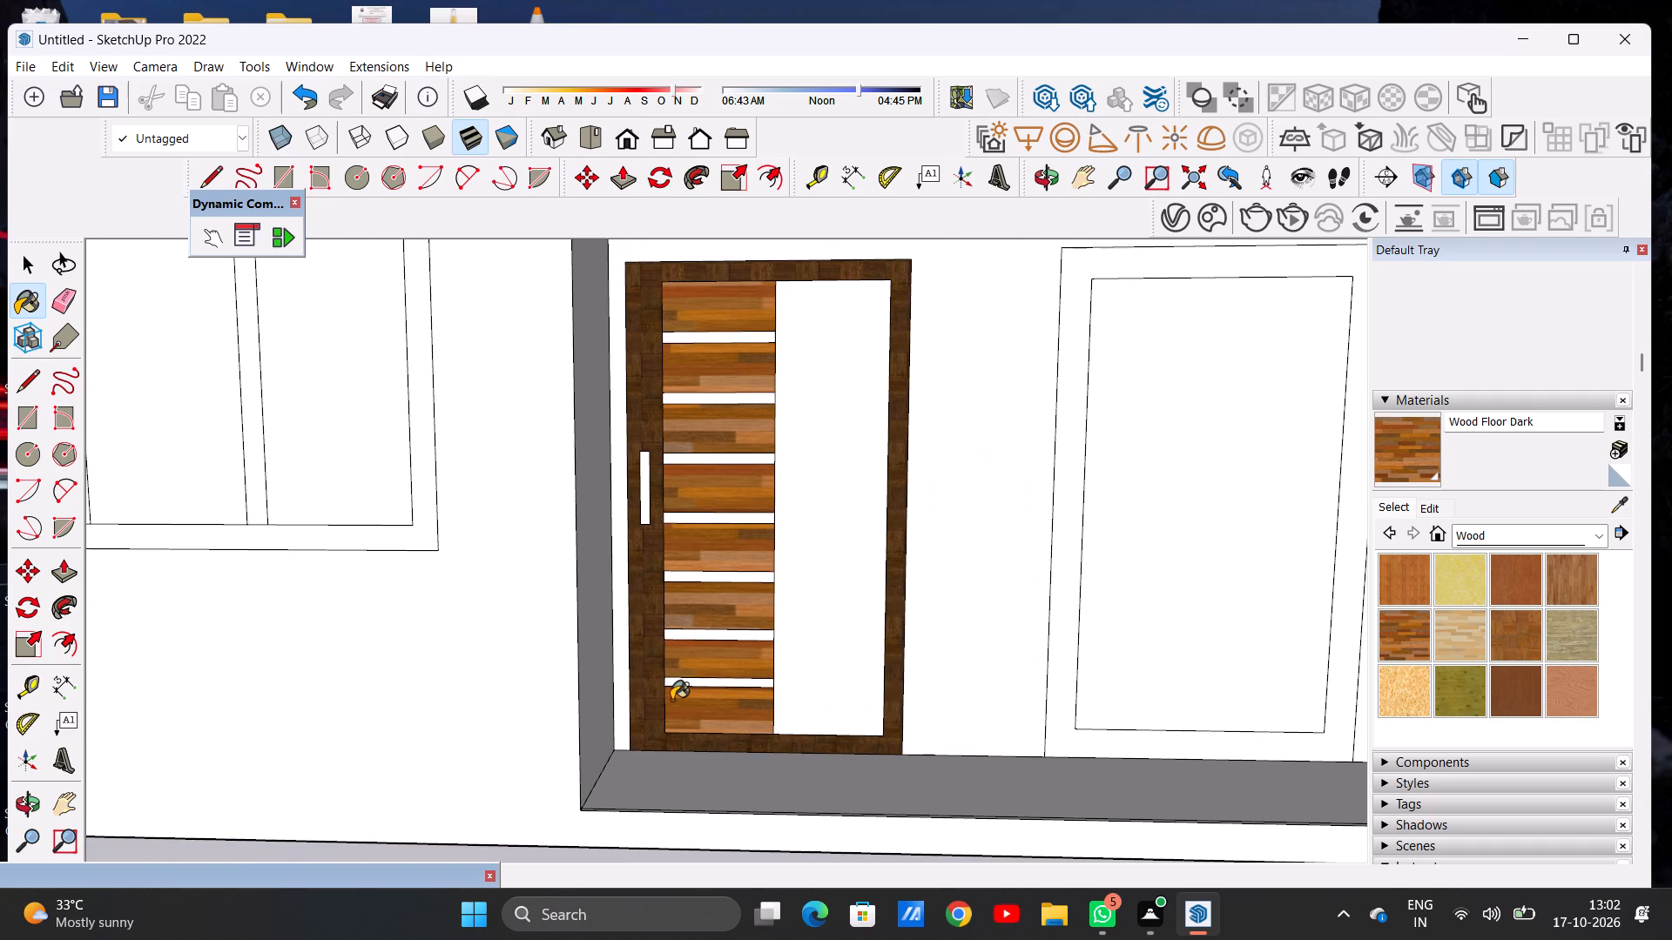
scroll(671, 700, down, 3)
scroll(668, 530, up, 4)
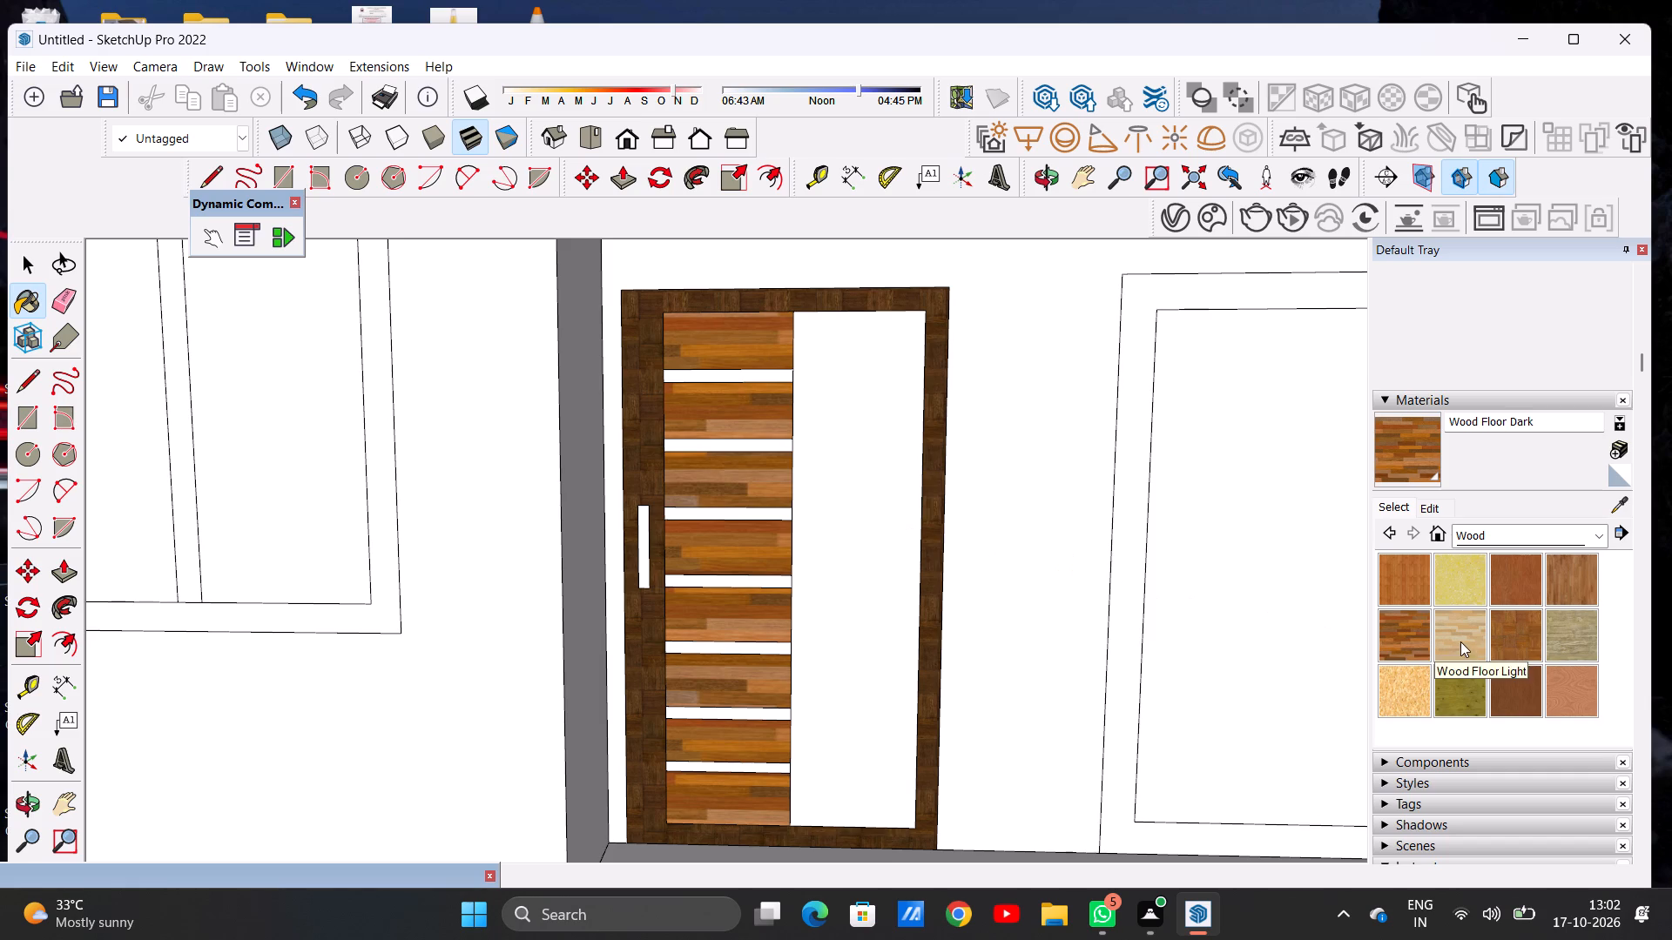
Paint all the narrow strips between the door's wide wood panels with Quartz Light Brown from the Synthetic Surfaces materials.
click(1489, 539)
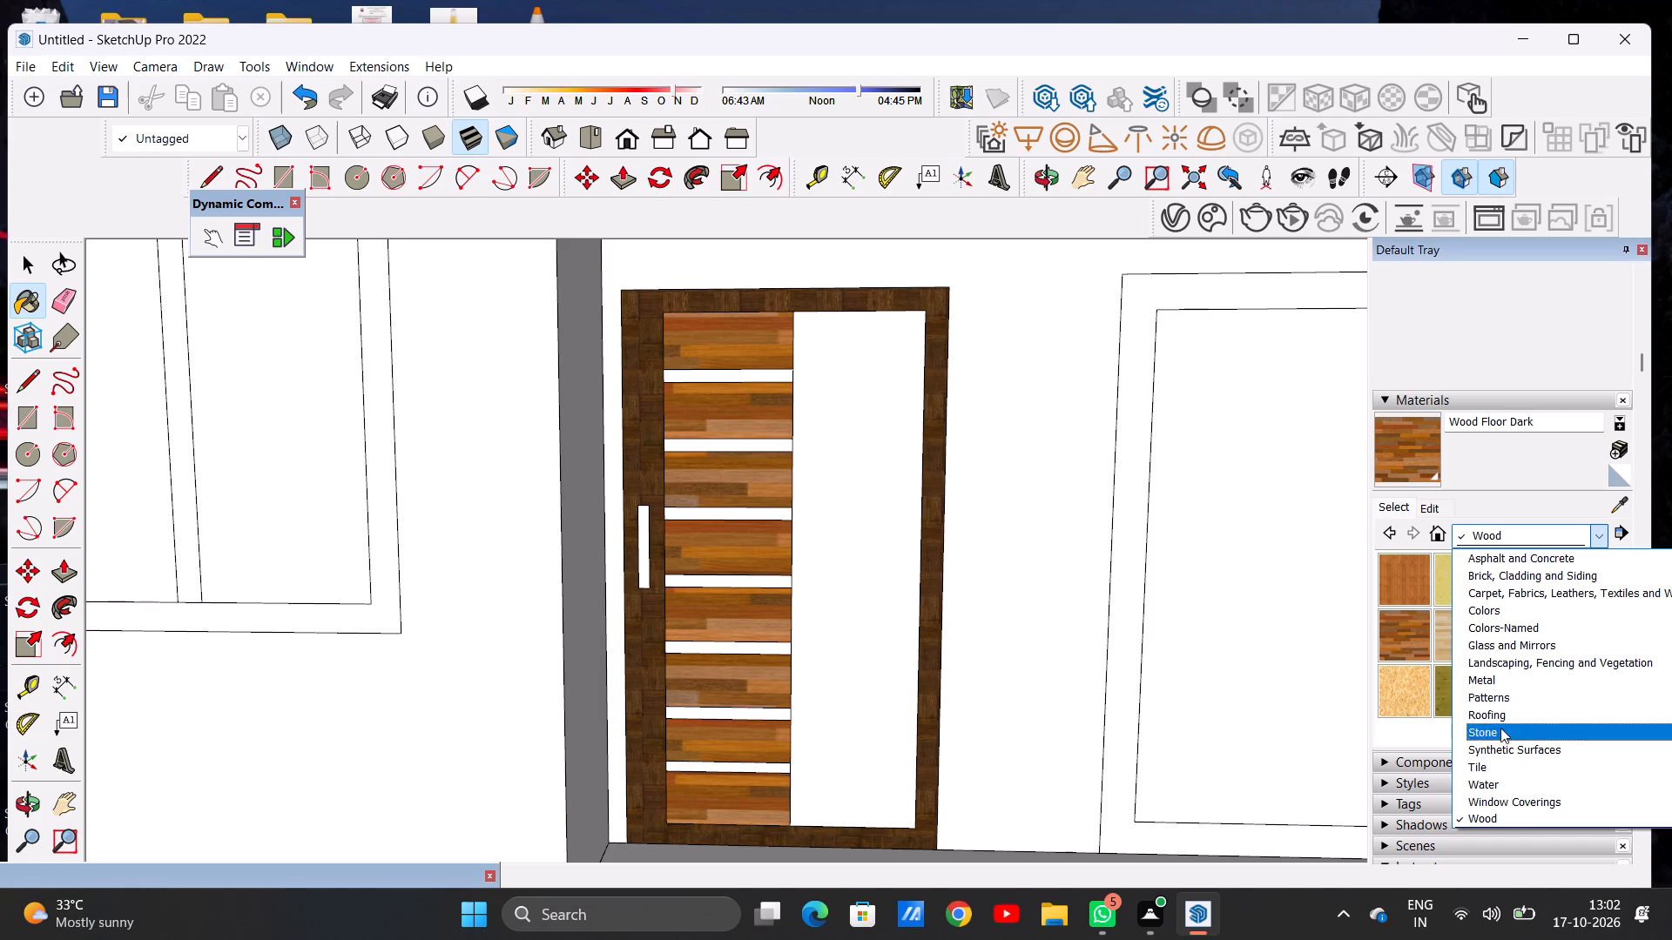
click(1503, 744)
click(1508, 634)
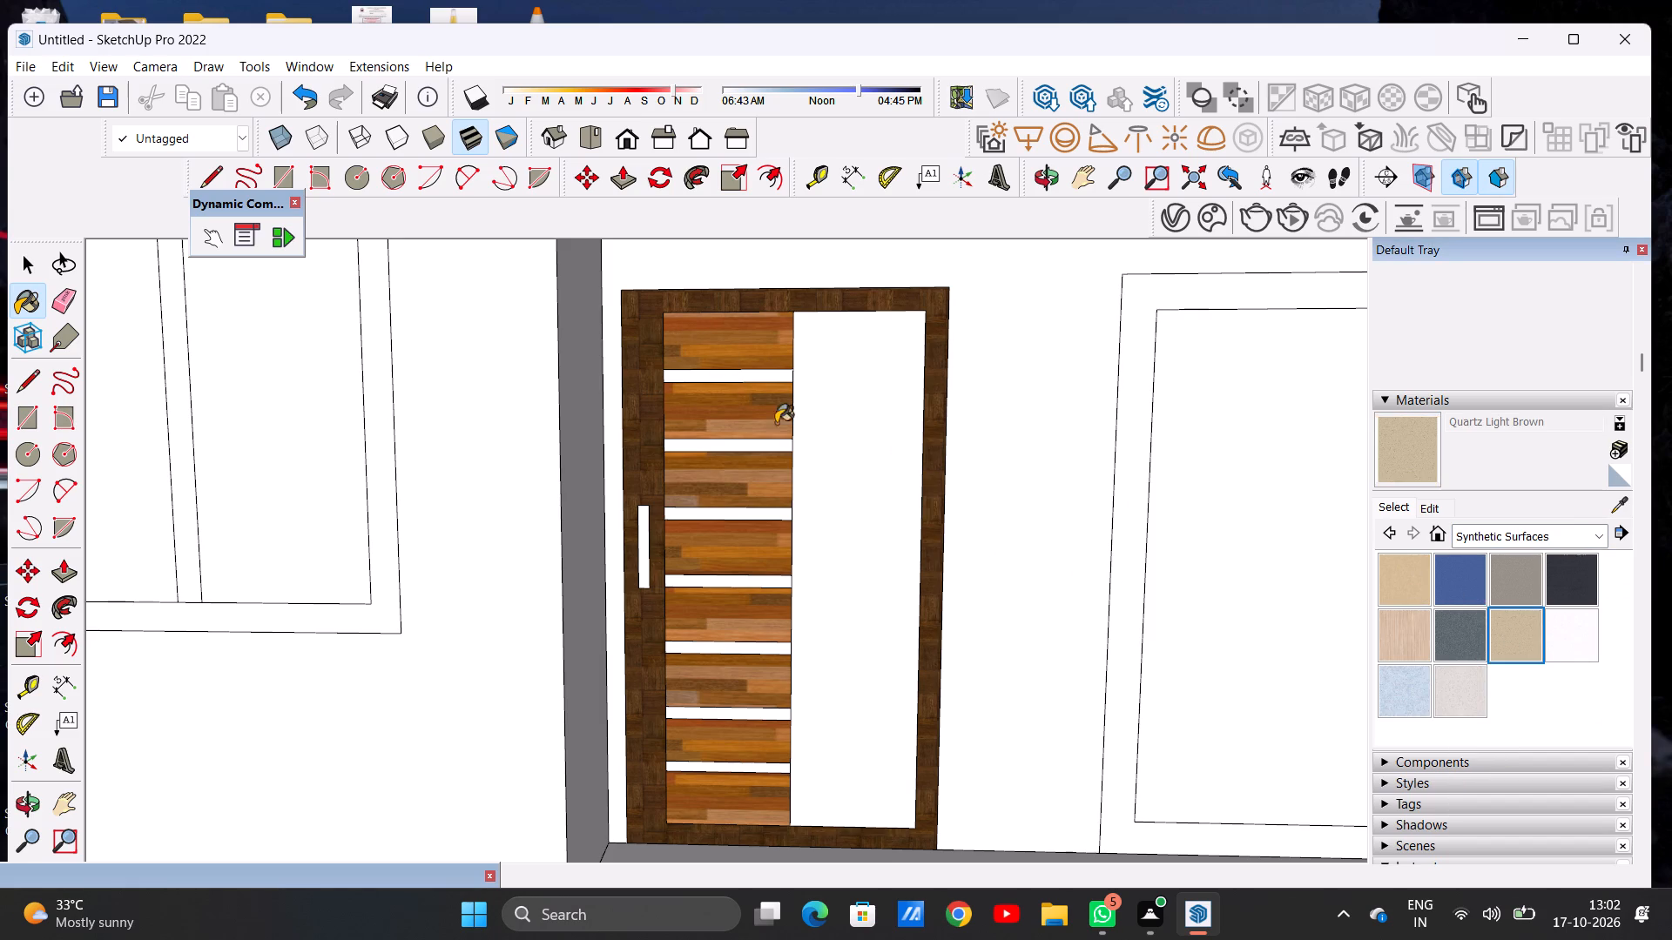
scroll(681, 370, up, 9)
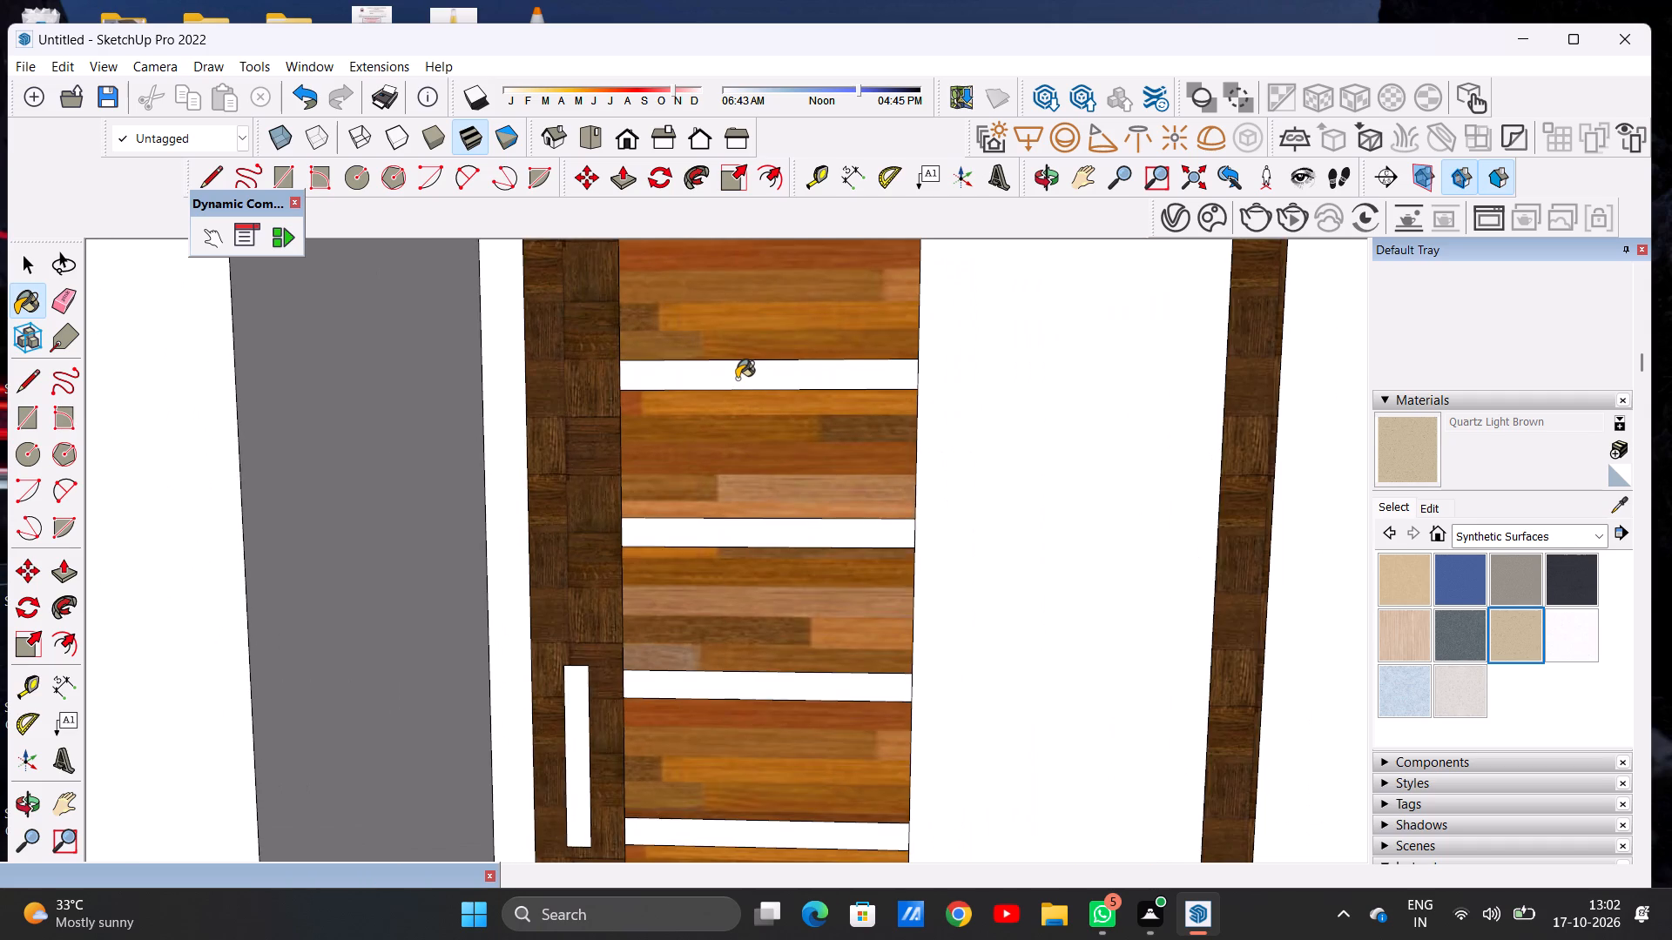
click(737, 379)
click(712, 561)
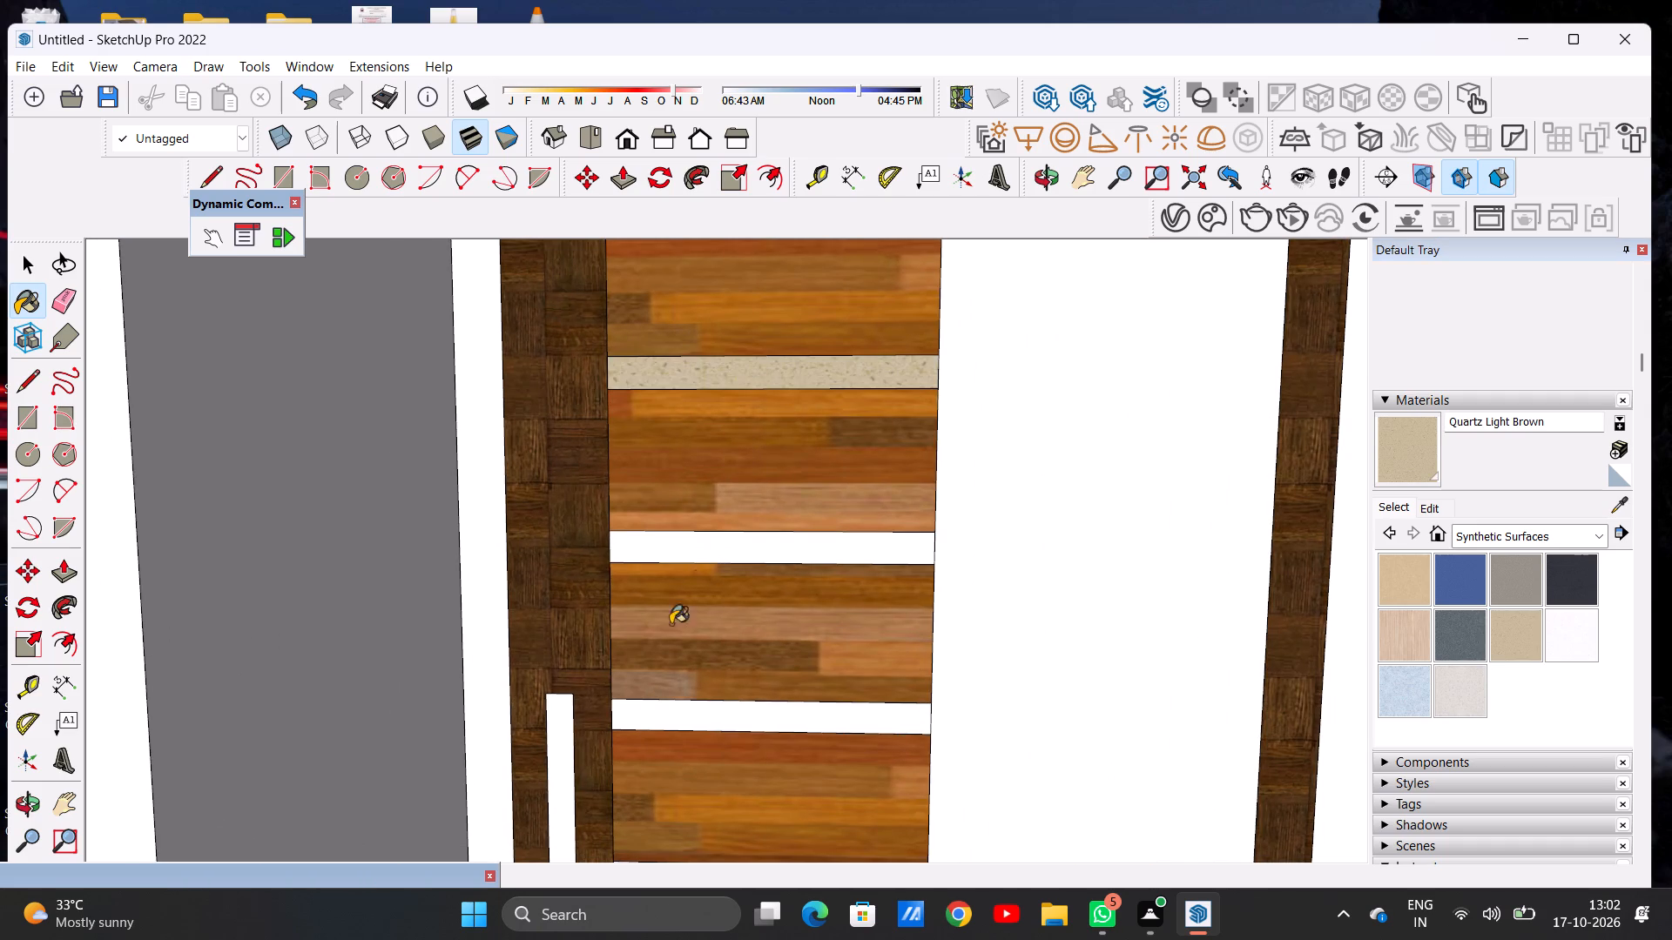
click(627, 715)
scroll(655, 616, down, 14)
scroll(686, 539, up, 1)
scroll(691, 522, down, 5)
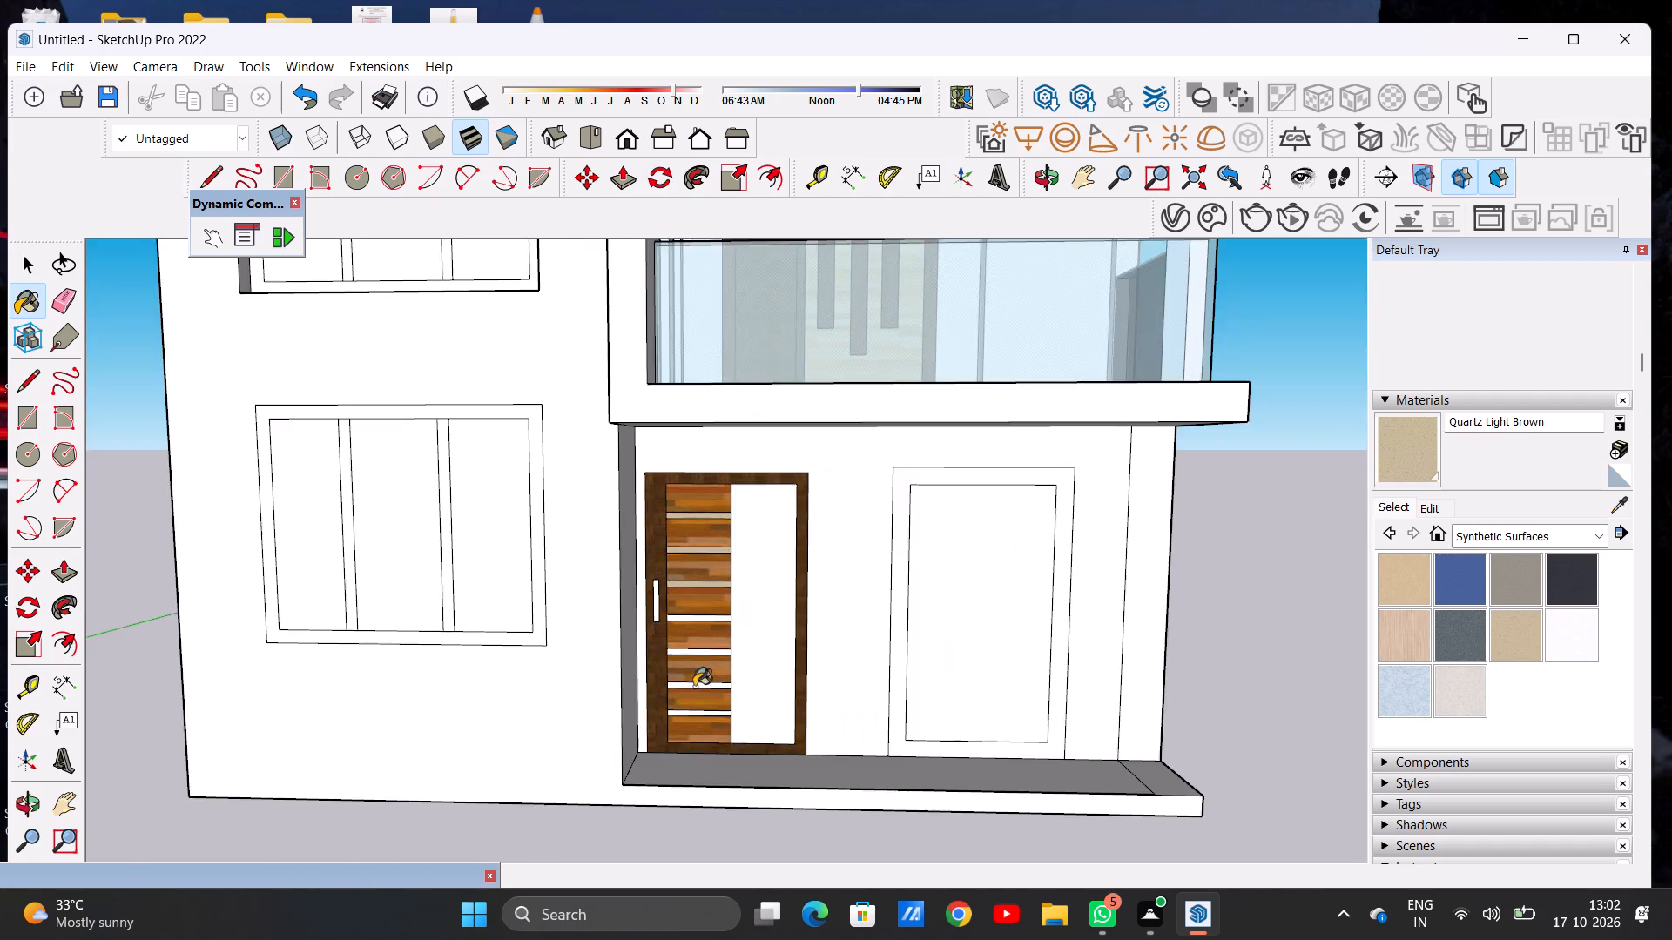
scroll(693, 687, up, 12)
scroll(731, 471, up, 6)
click(731, 462)
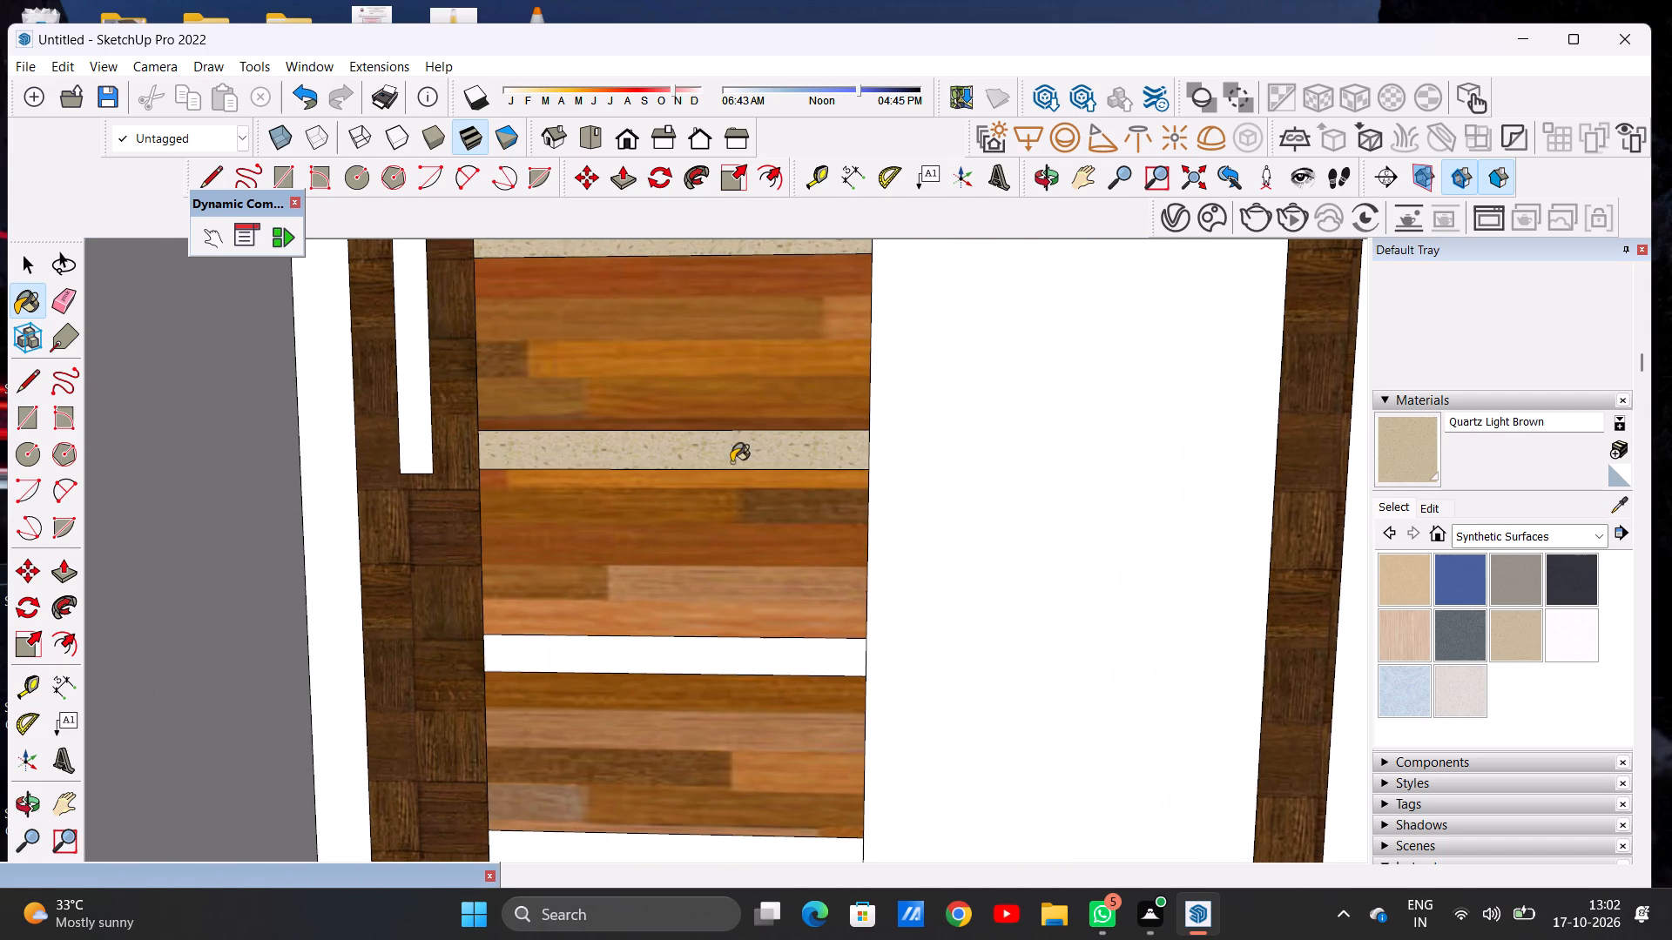
click(727, 654)
scroll(671, 404, down, 9)
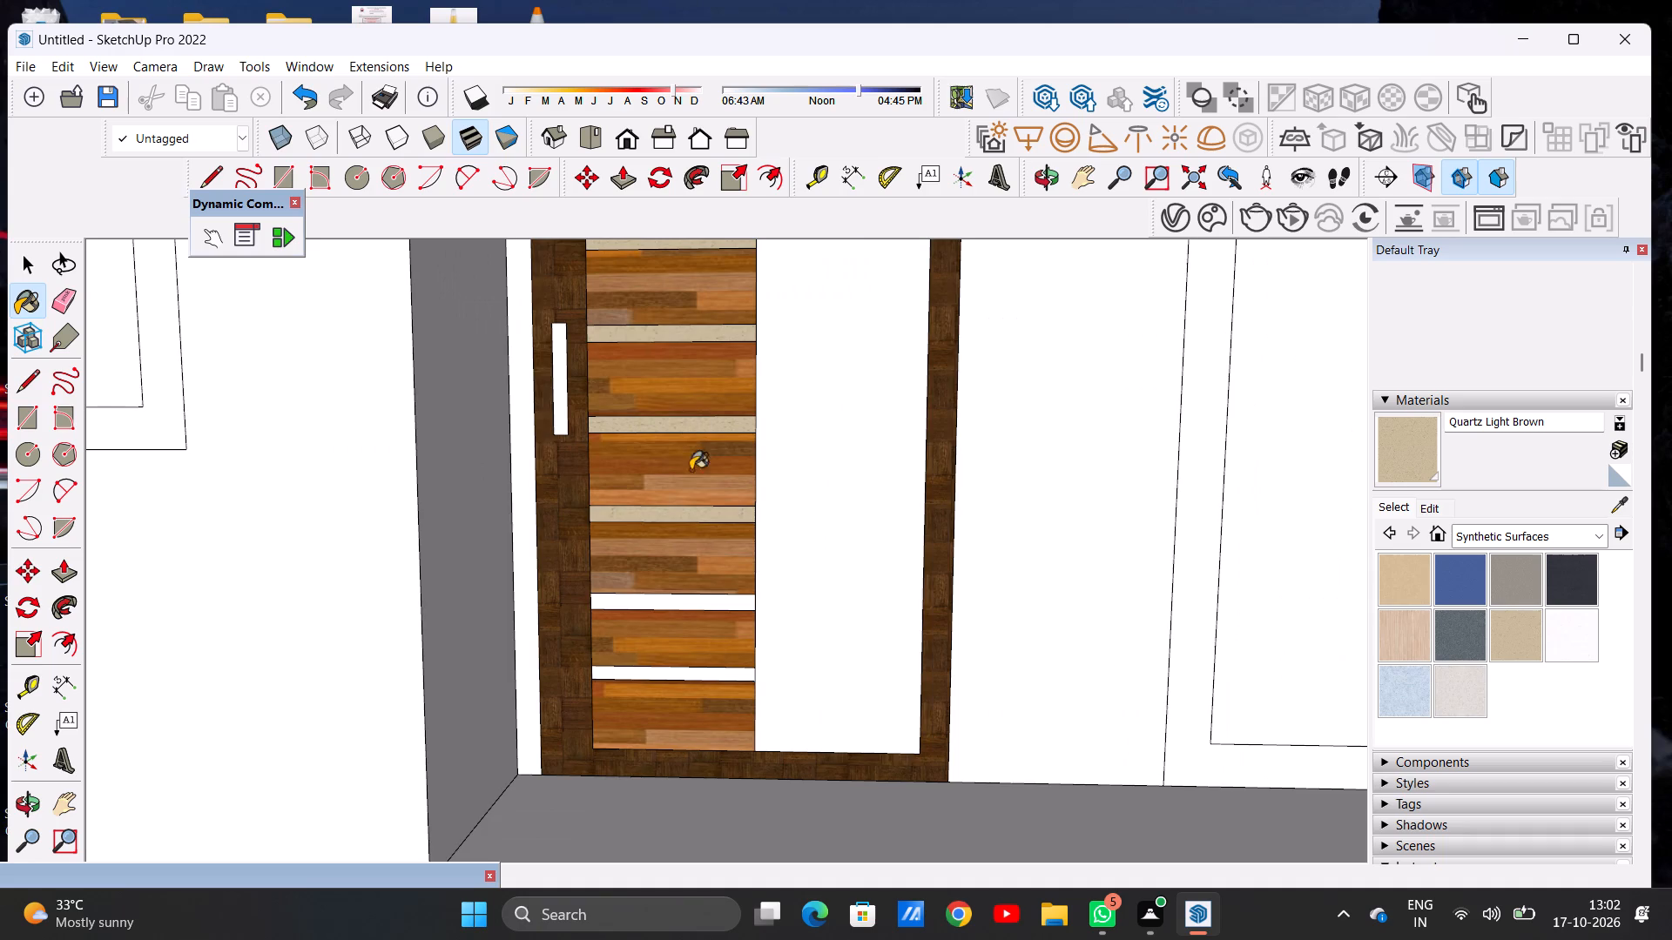
scroll(704, 639, up, 12)
click(698, 706)
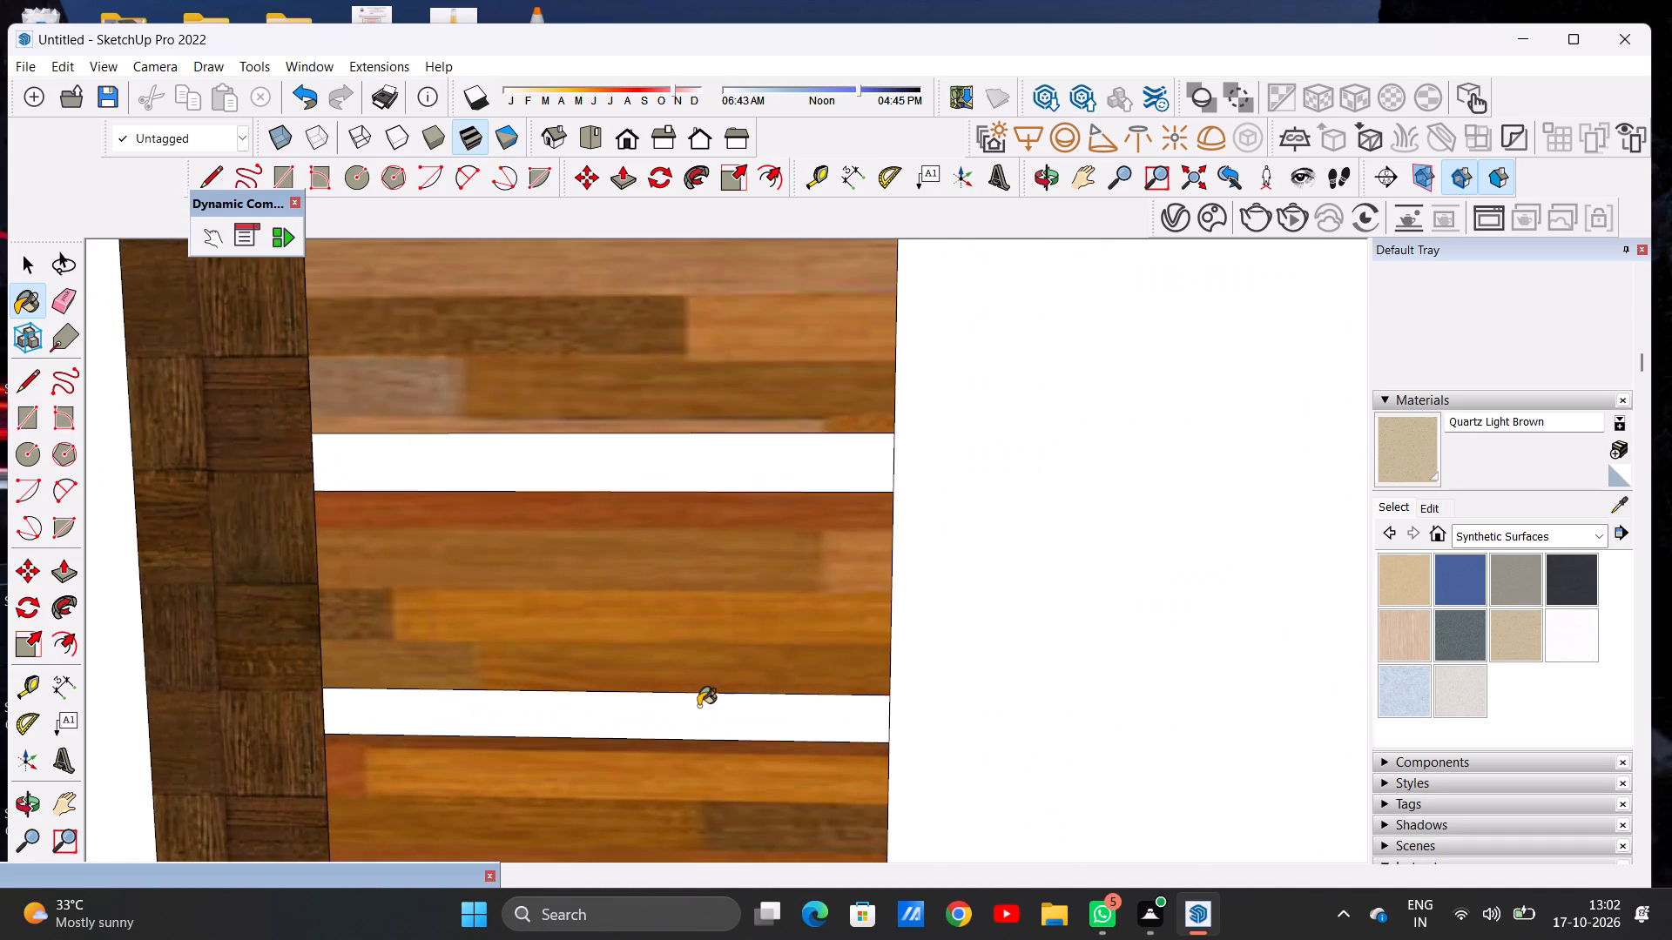
click(681, 466)
scroll(474, 602, down, 12)
scroll(588, 615, down, 1)
scroll(489, 635, down, 2)
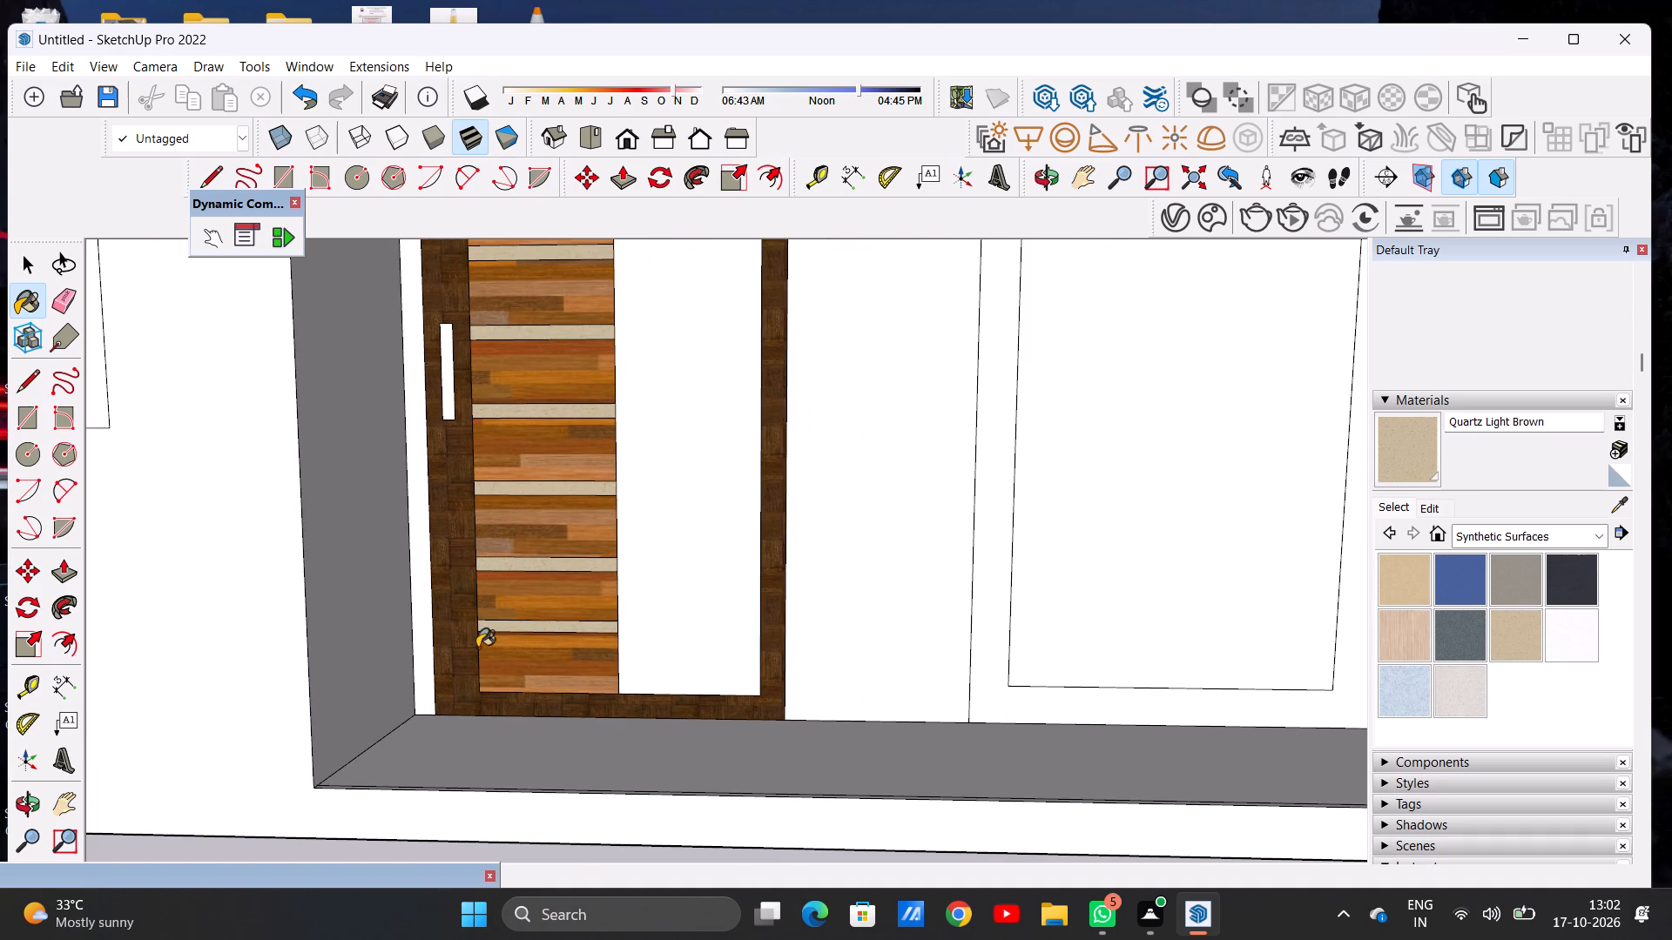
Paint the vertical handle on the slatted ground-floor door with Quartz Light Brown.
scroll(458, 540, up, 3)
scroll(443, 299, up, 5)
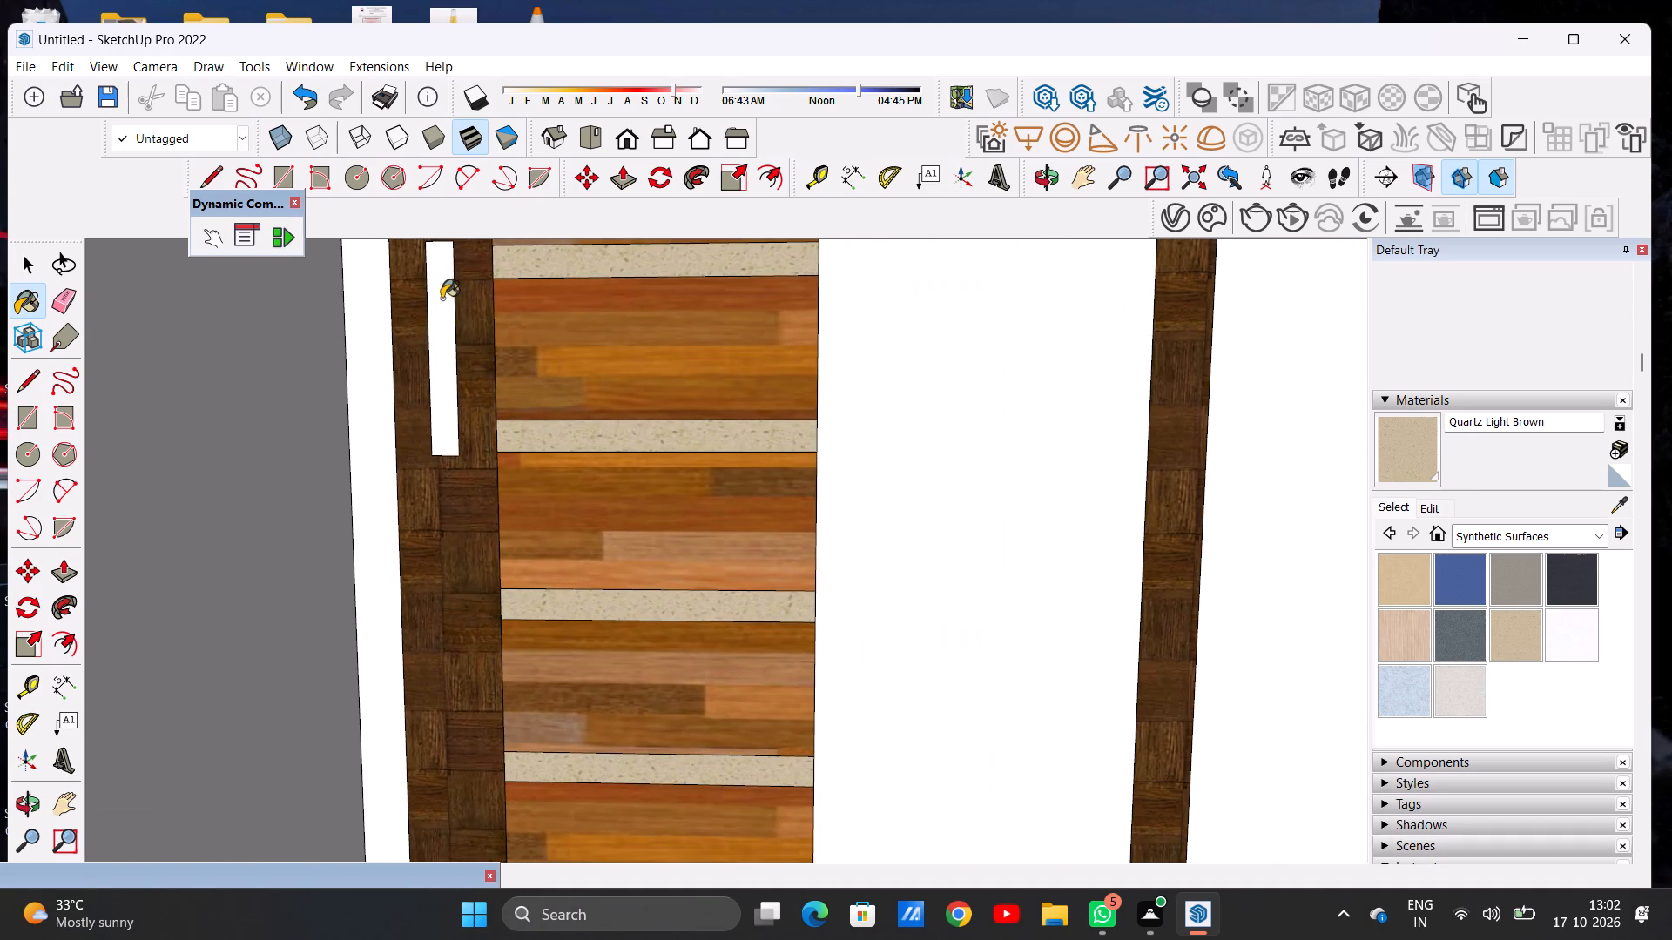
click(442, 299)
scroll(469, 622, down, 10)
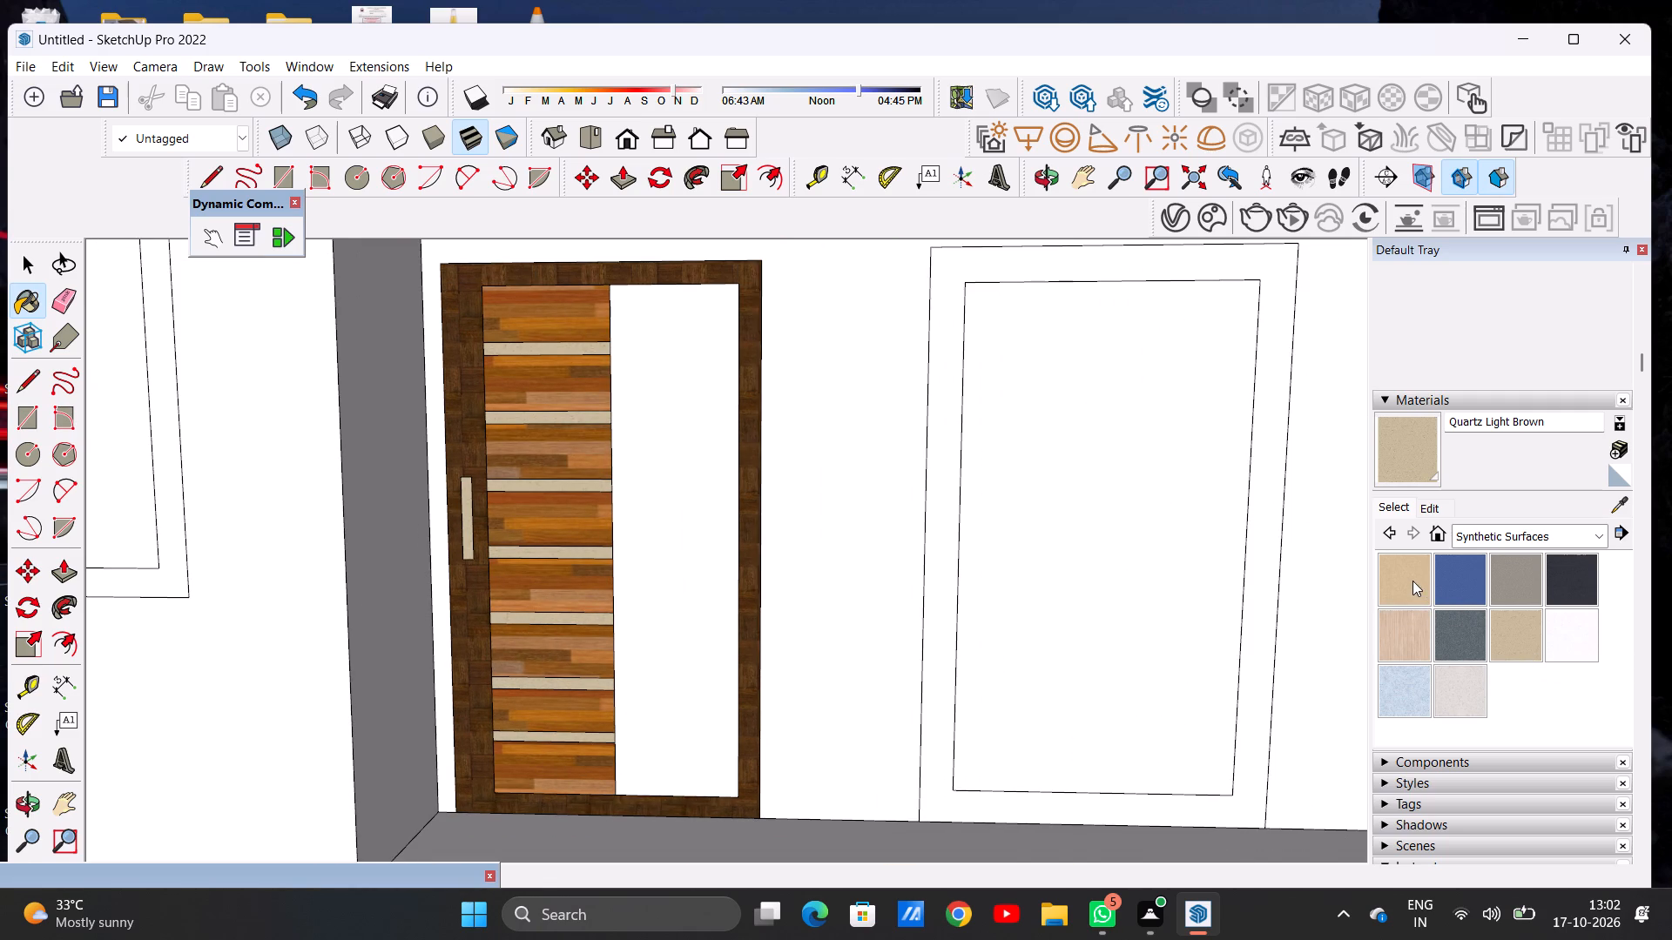
Repaint the slatted door's vertical handle with Formica Beige.
click(1412, 581)
scroll(491, 484, up, 11)
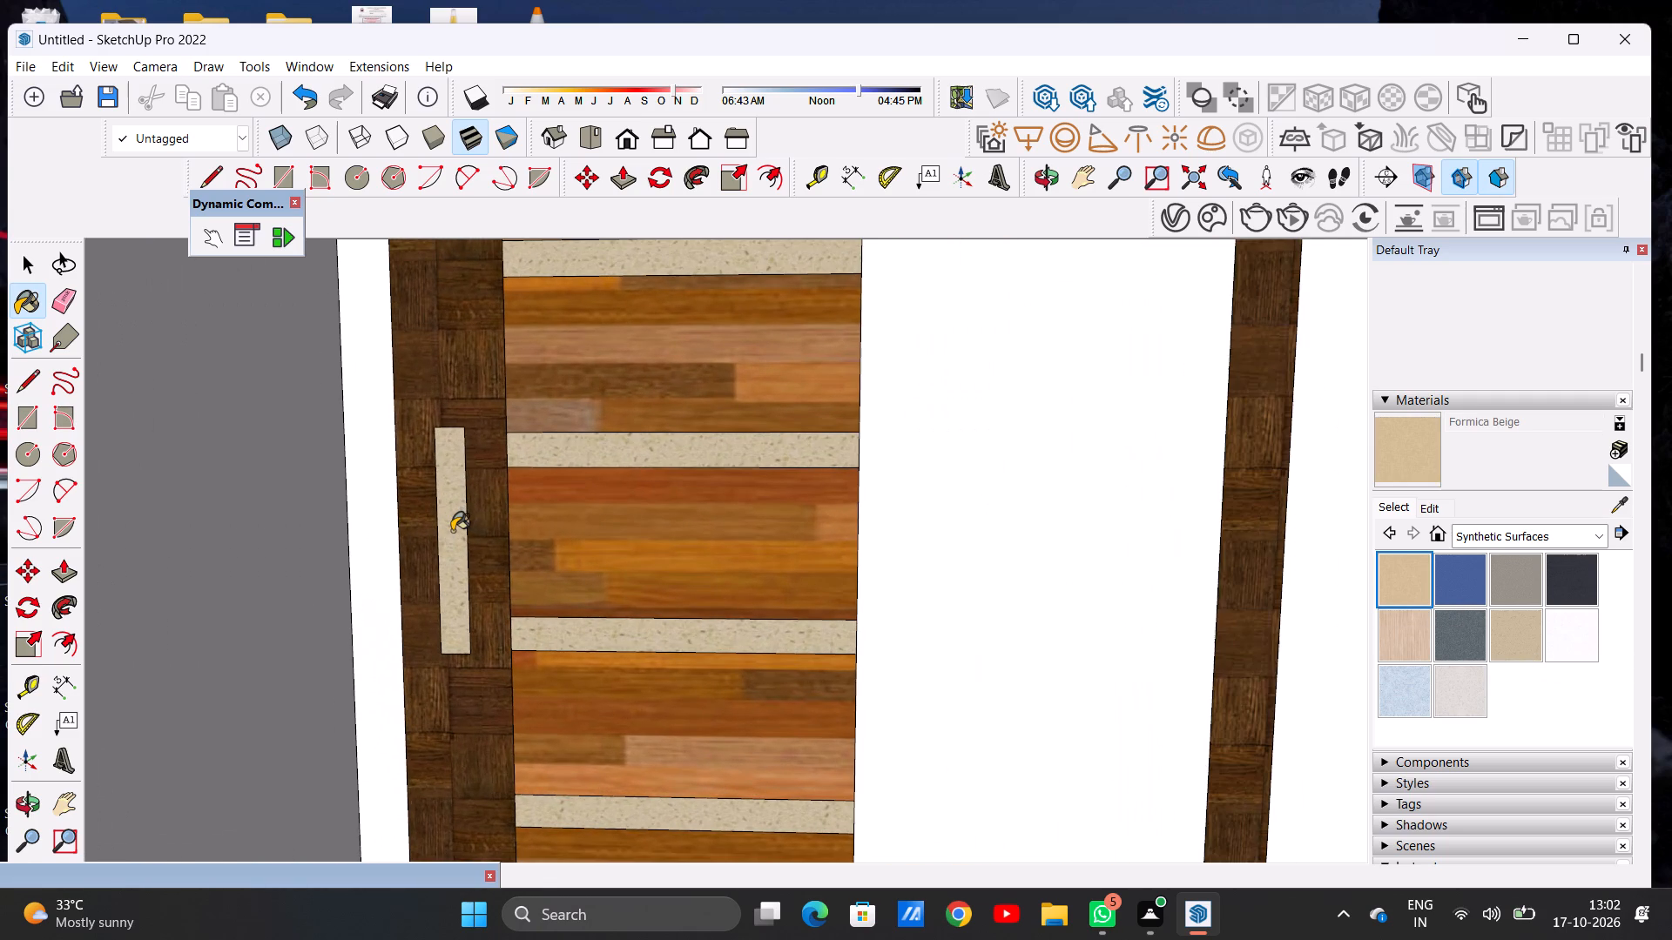
click(452, 531)
scroll(462, 616, down, 17)
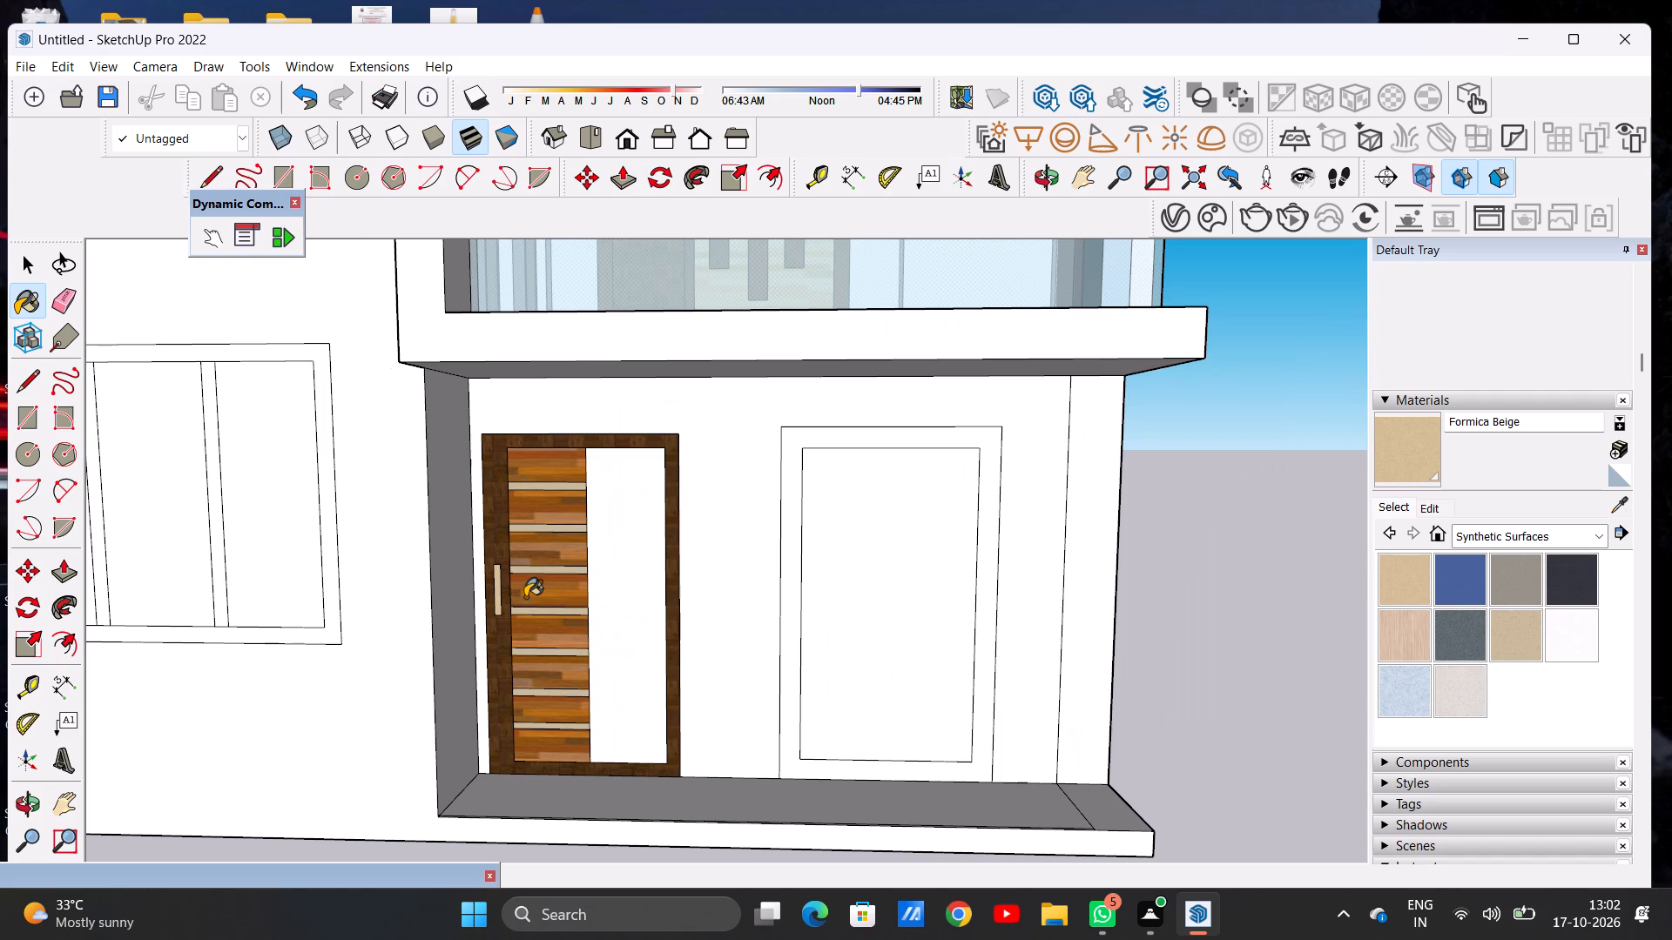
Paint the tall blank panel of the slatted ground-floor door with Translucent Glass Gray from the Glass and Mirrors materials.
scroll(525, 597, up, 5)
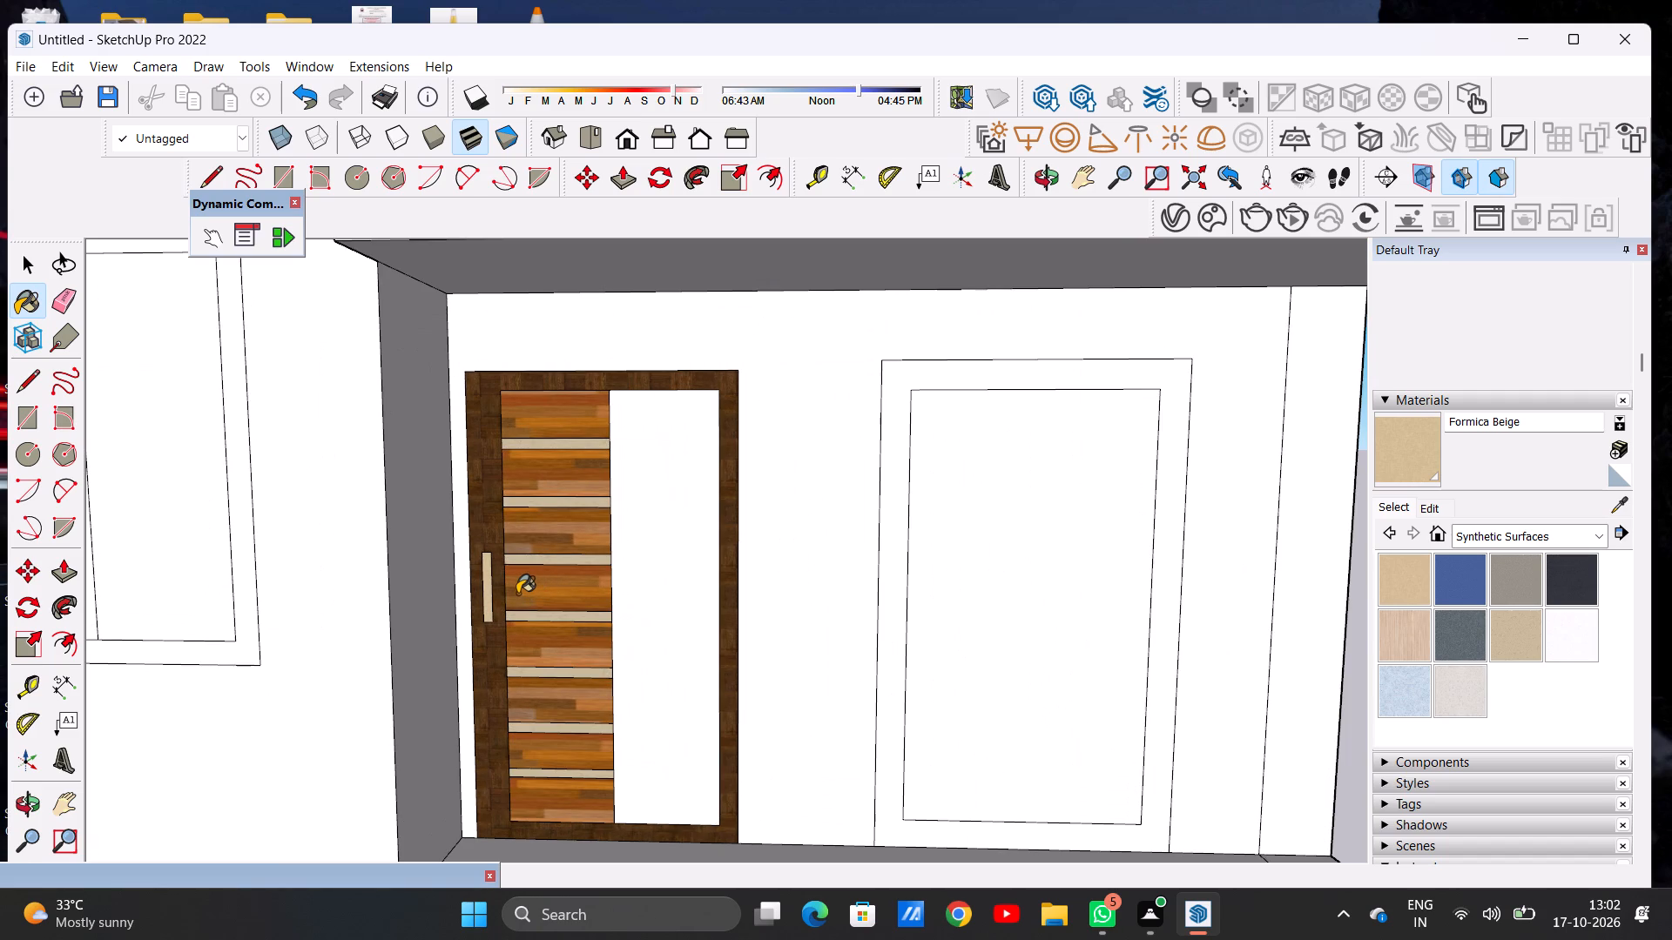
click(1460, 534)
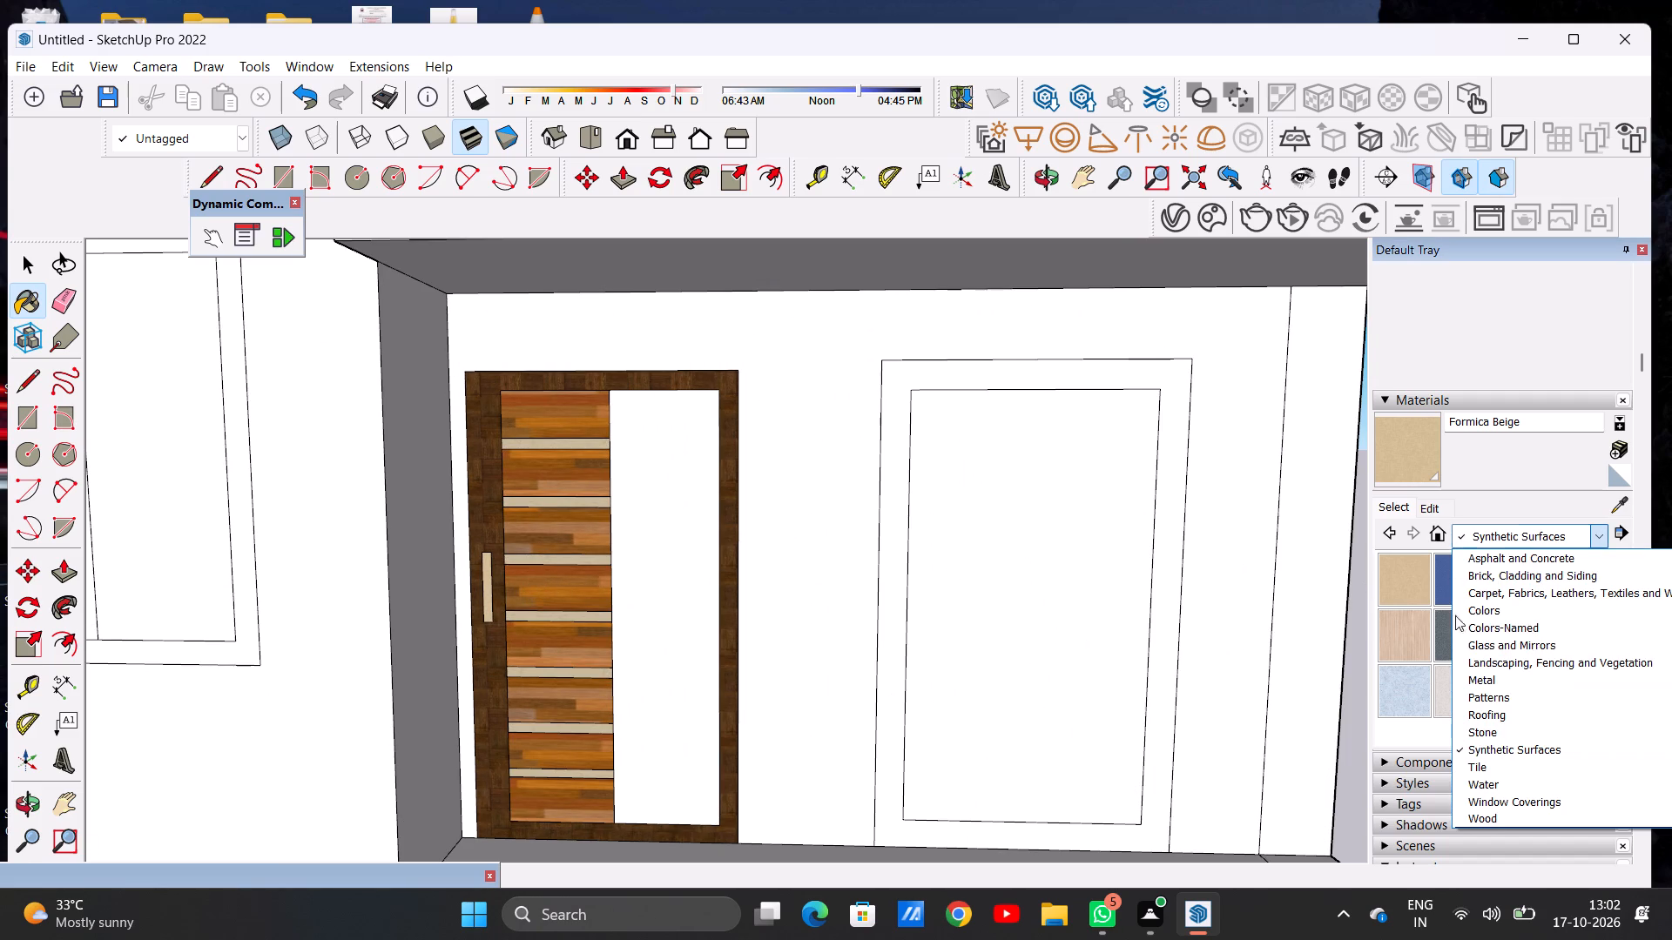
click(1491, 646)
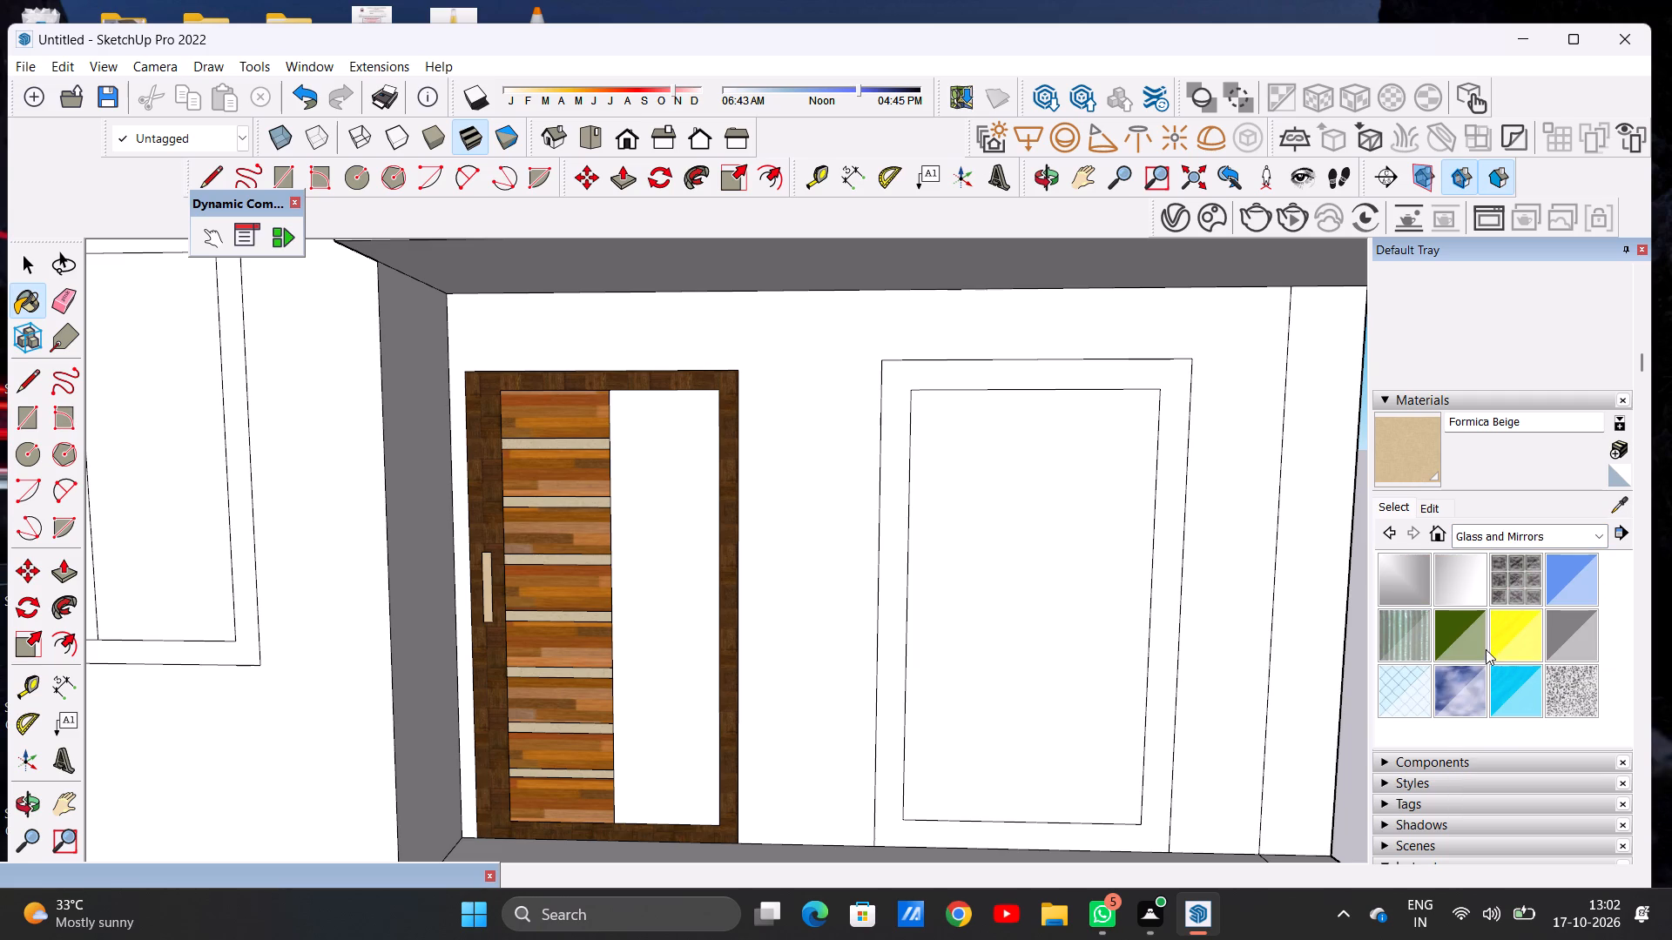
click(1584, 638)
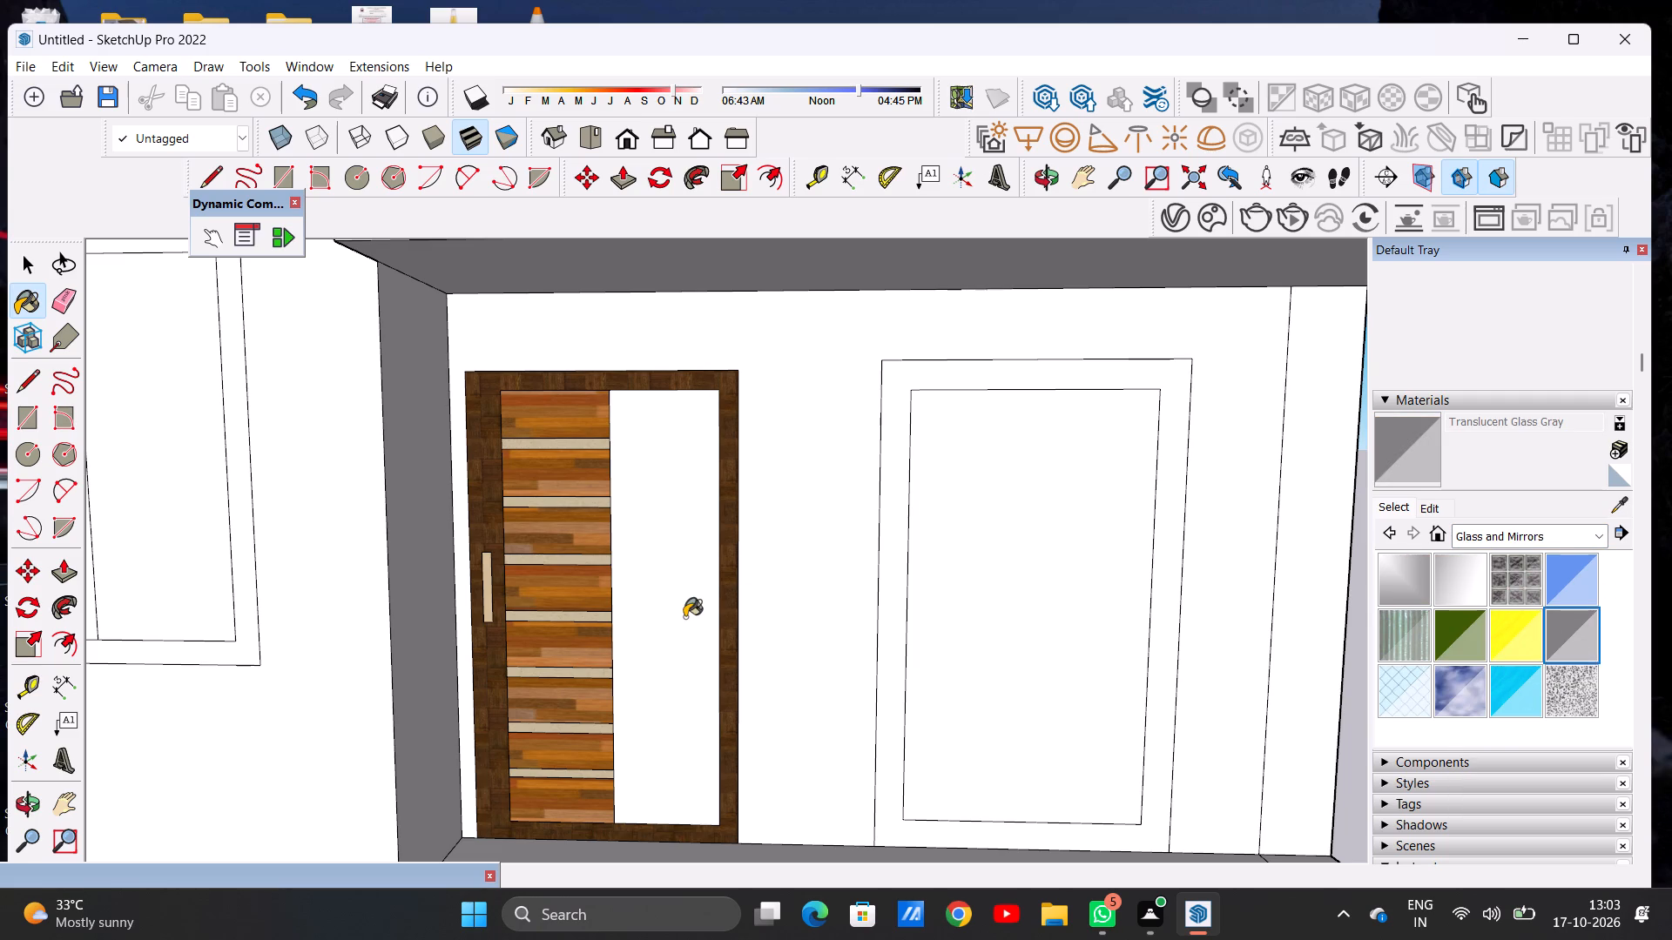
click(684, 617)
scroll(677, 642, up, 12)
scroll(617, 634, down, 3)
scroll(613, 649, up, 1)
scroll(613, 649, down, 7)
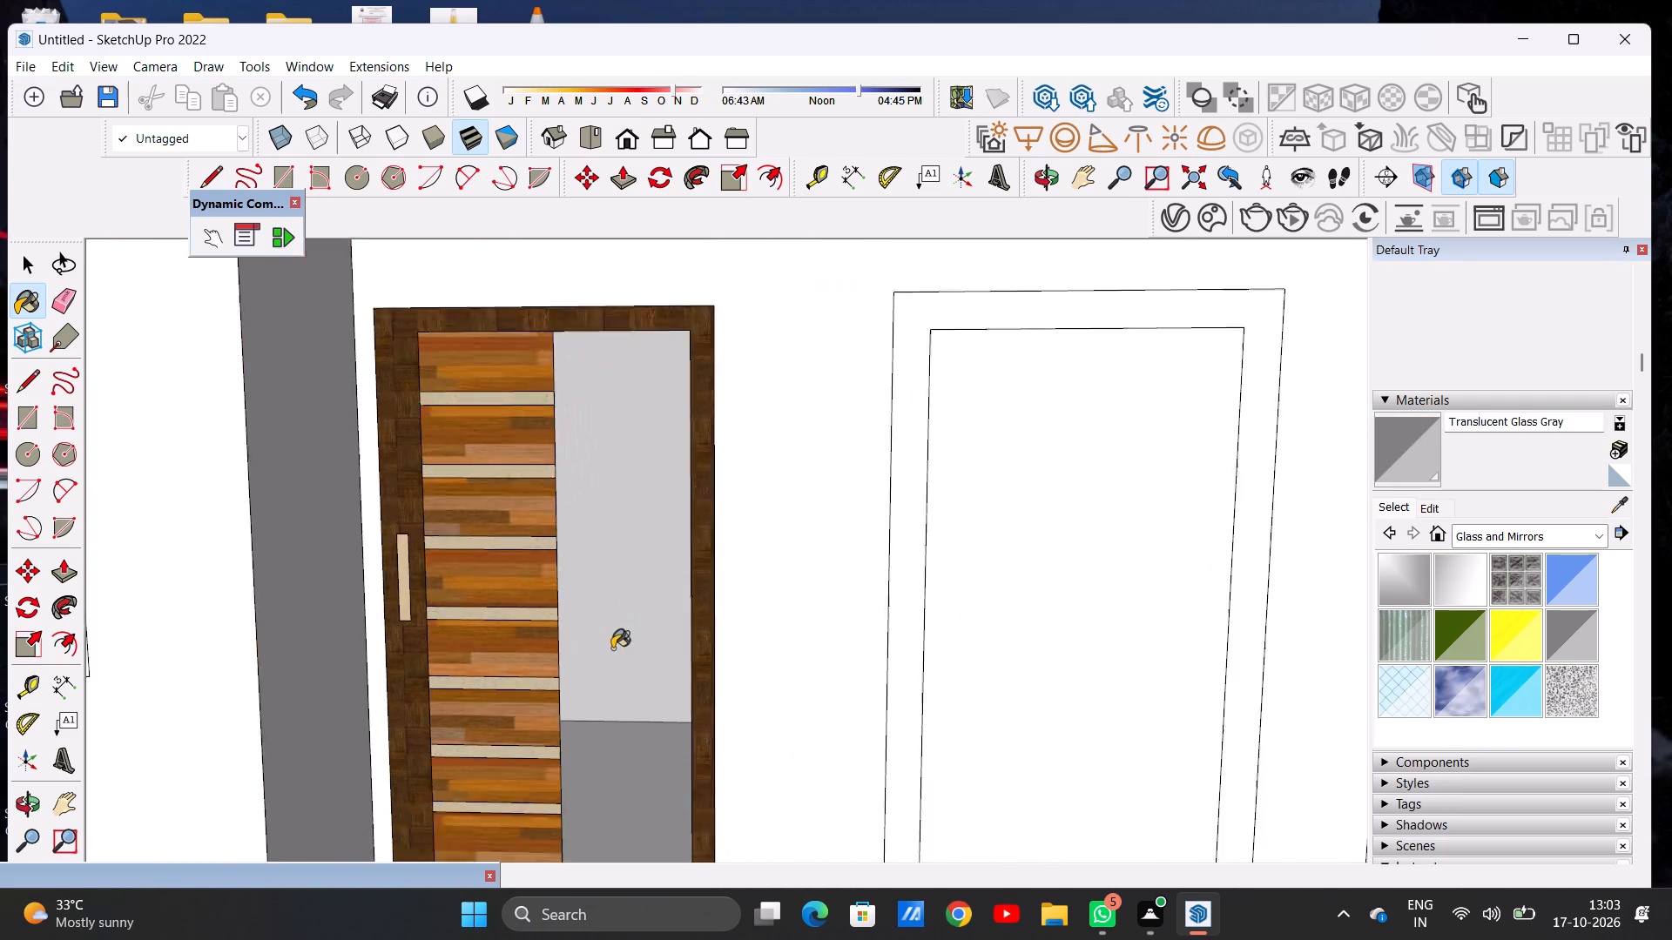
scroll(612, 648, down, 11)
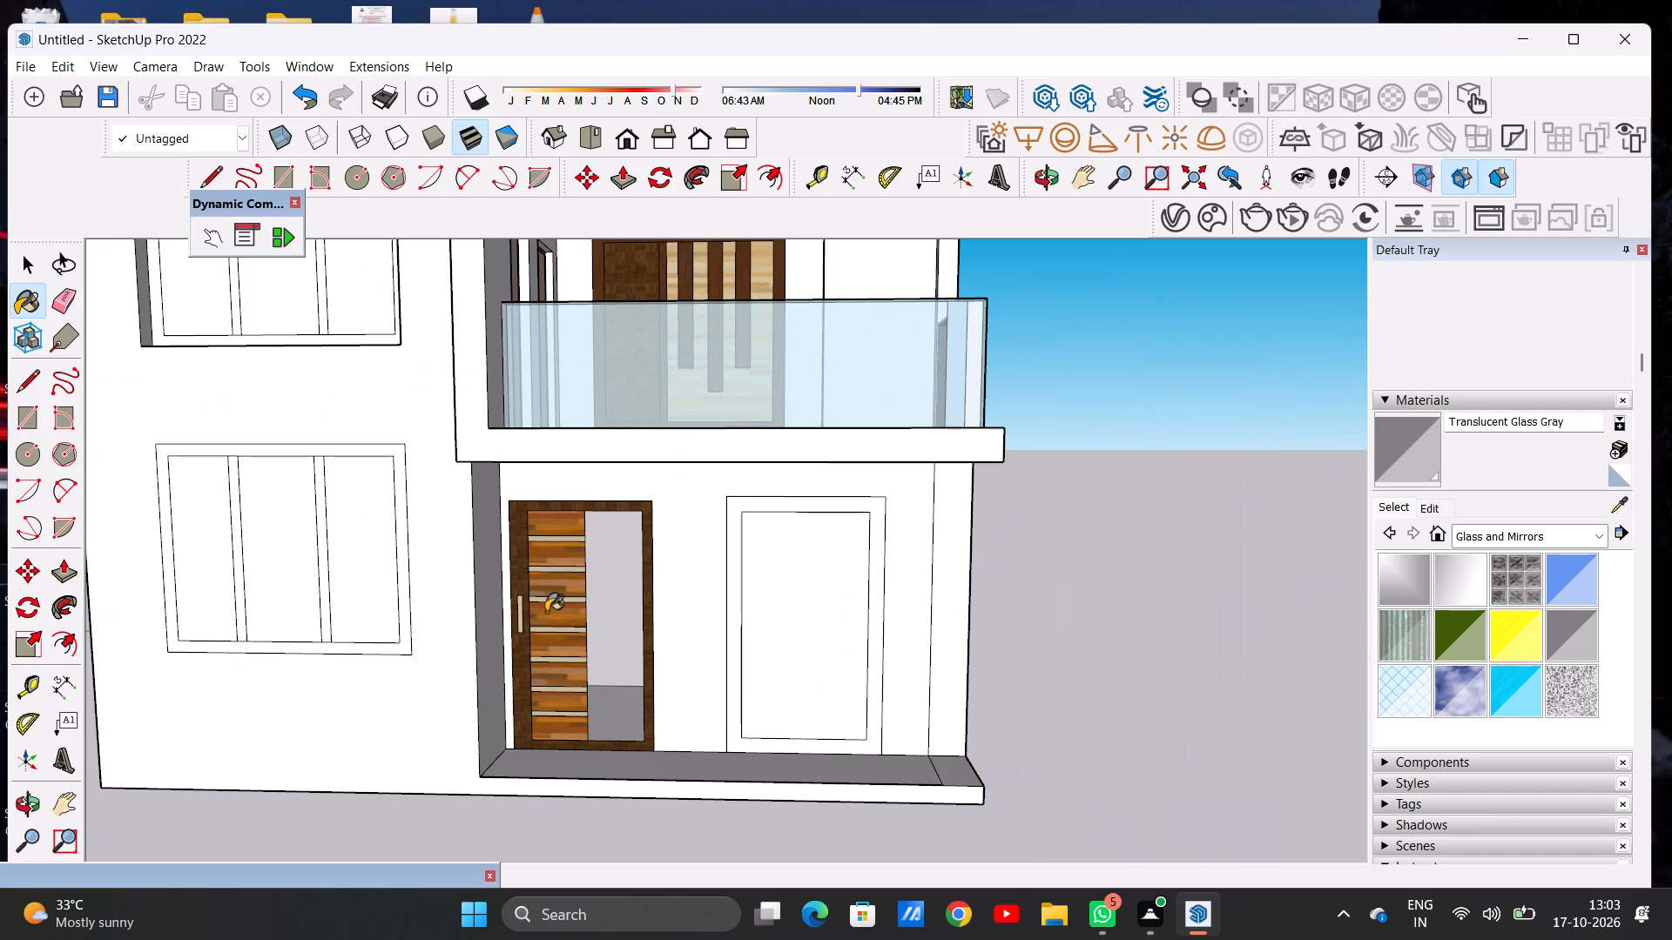
Paint the slatted door's tall glass panel with Translucent Glass Safety.
click(1414, 689)
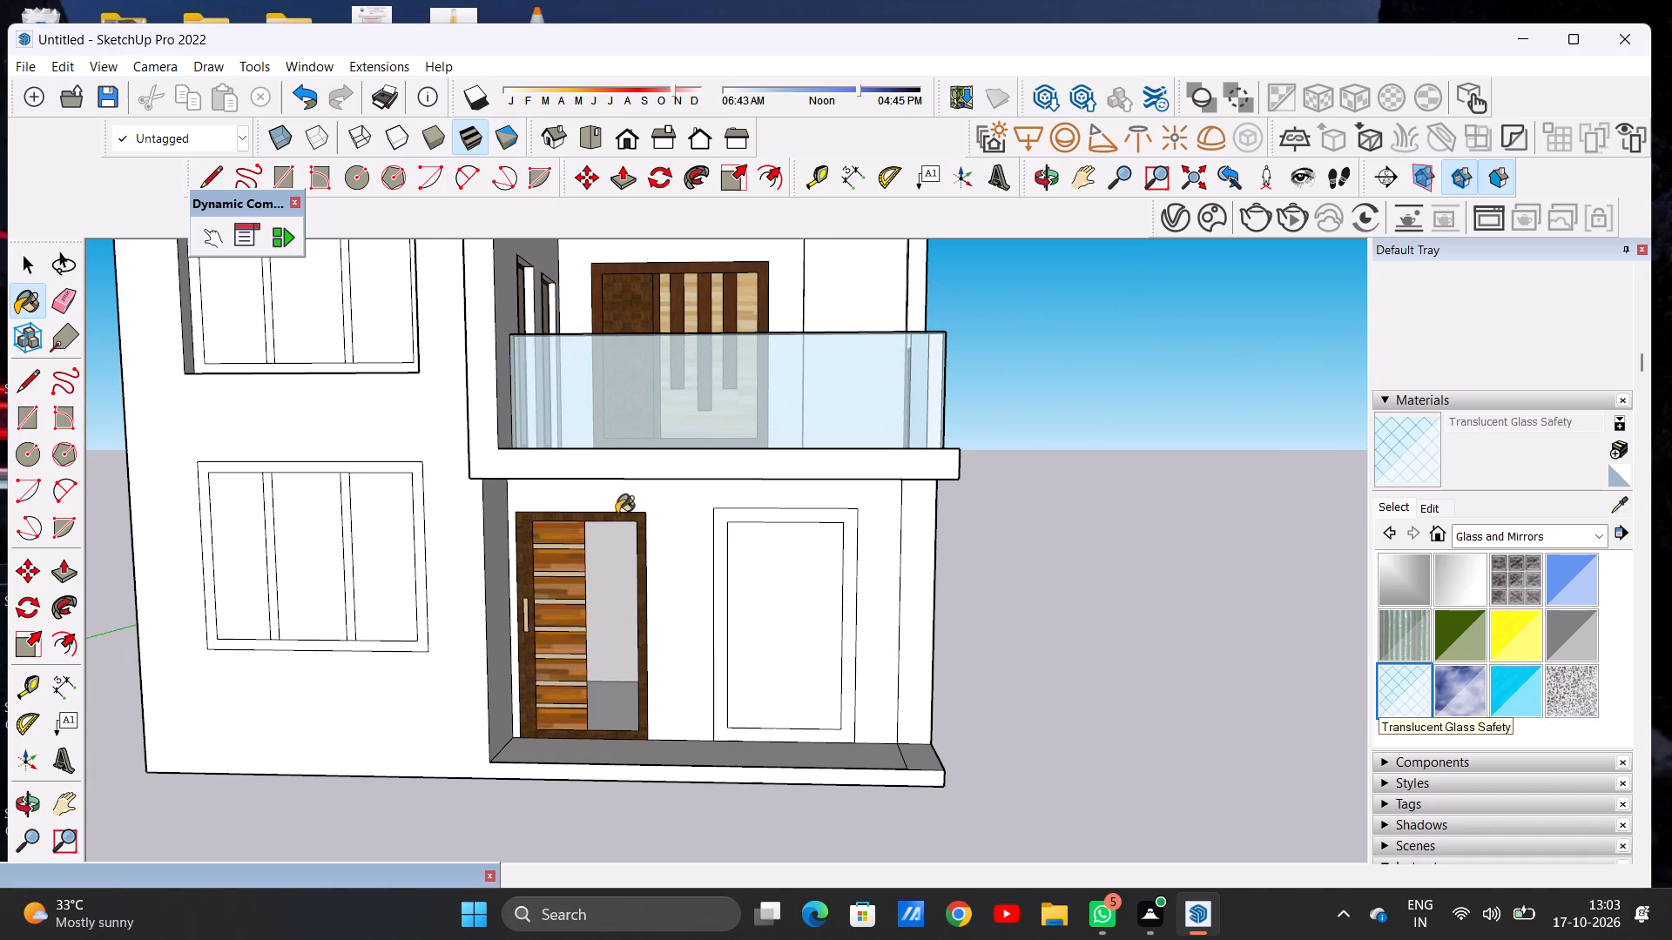
scroll(619, 547, up, 4)
click(616, 548)
scroll(602, 621, up, 5)
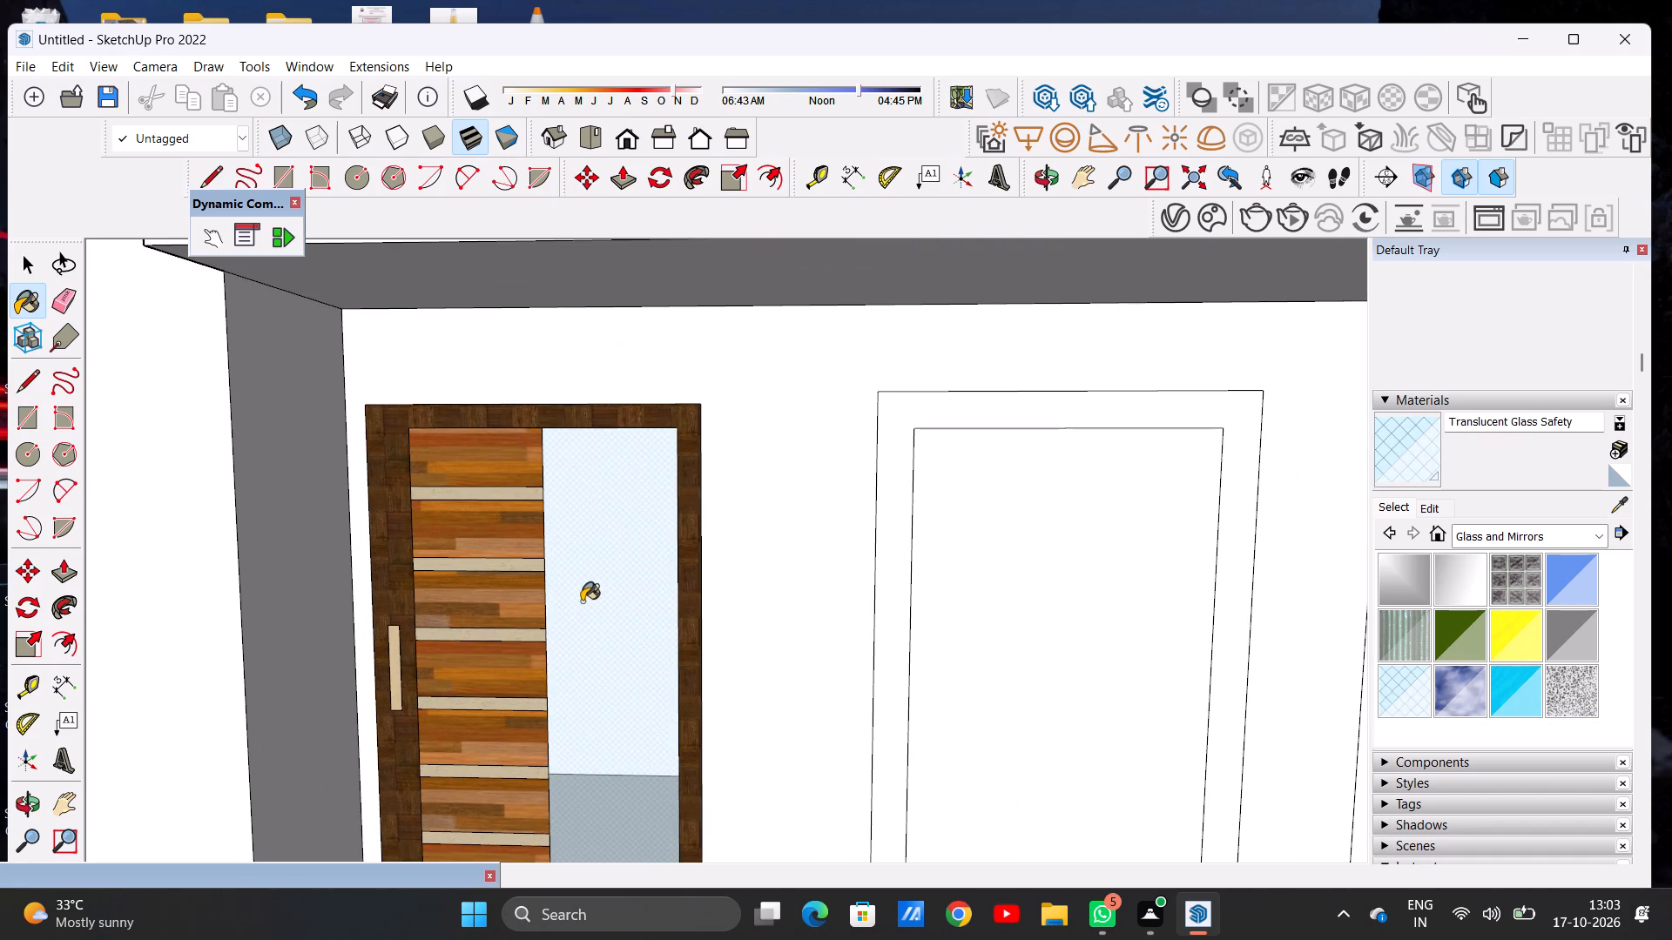
scroll(568, 626, down, 11)
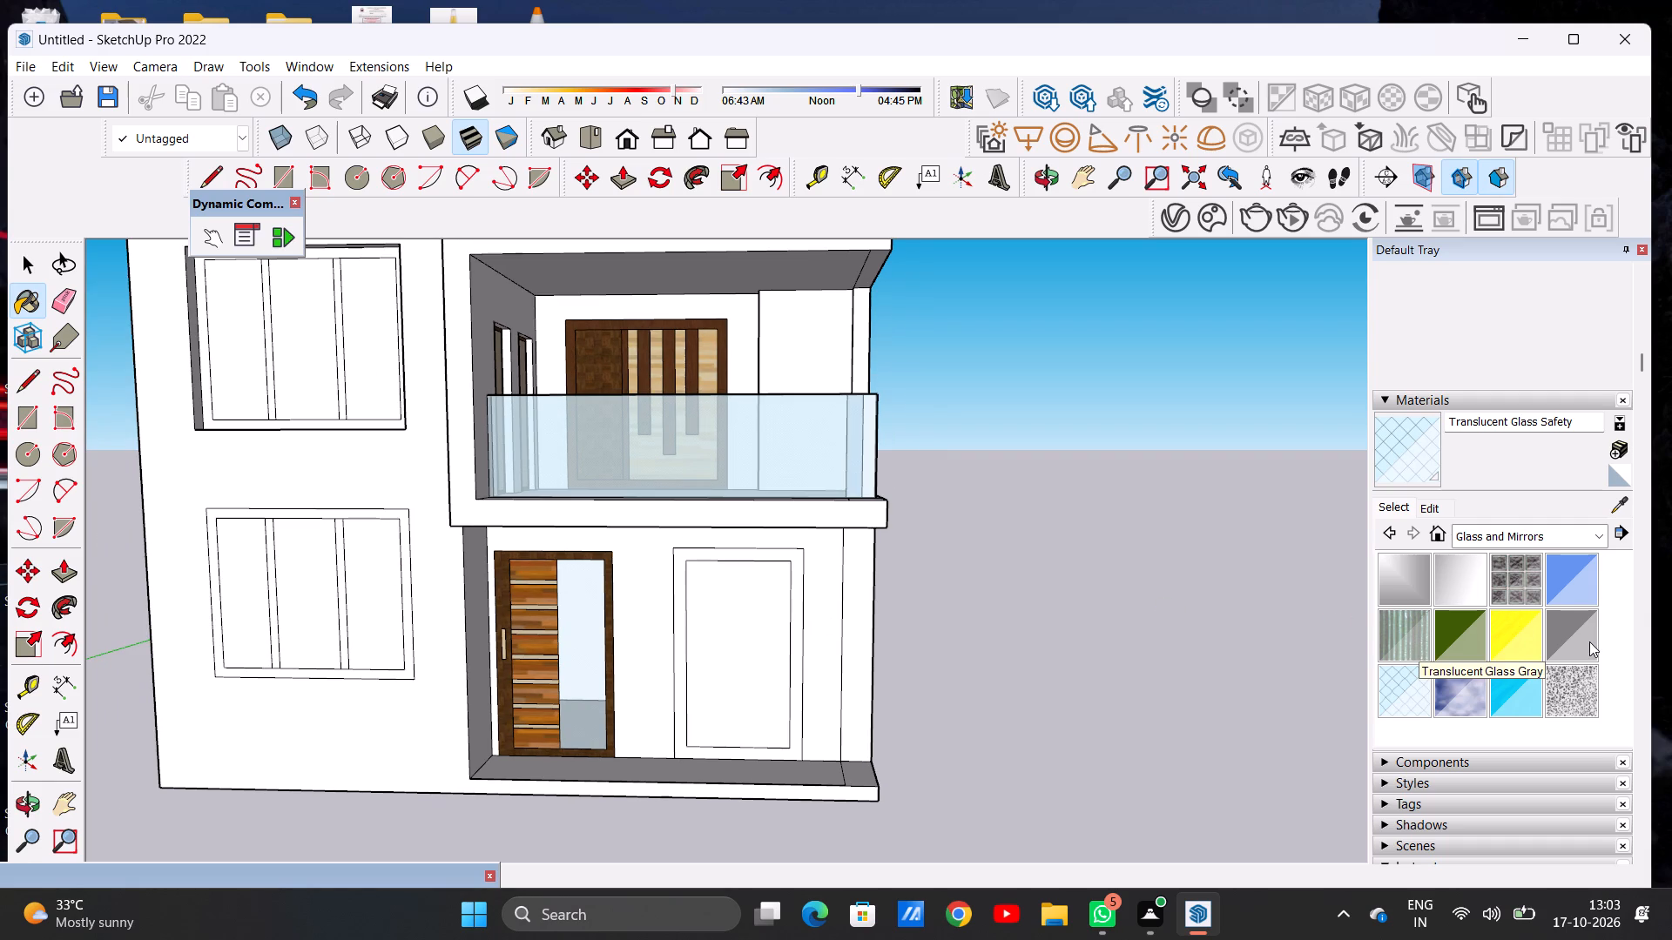
Paint the large inner panel of the plain ground-floor door beside the slatted one with Translucent Glass Gray.
click(1589, 641)
click(734, 652)
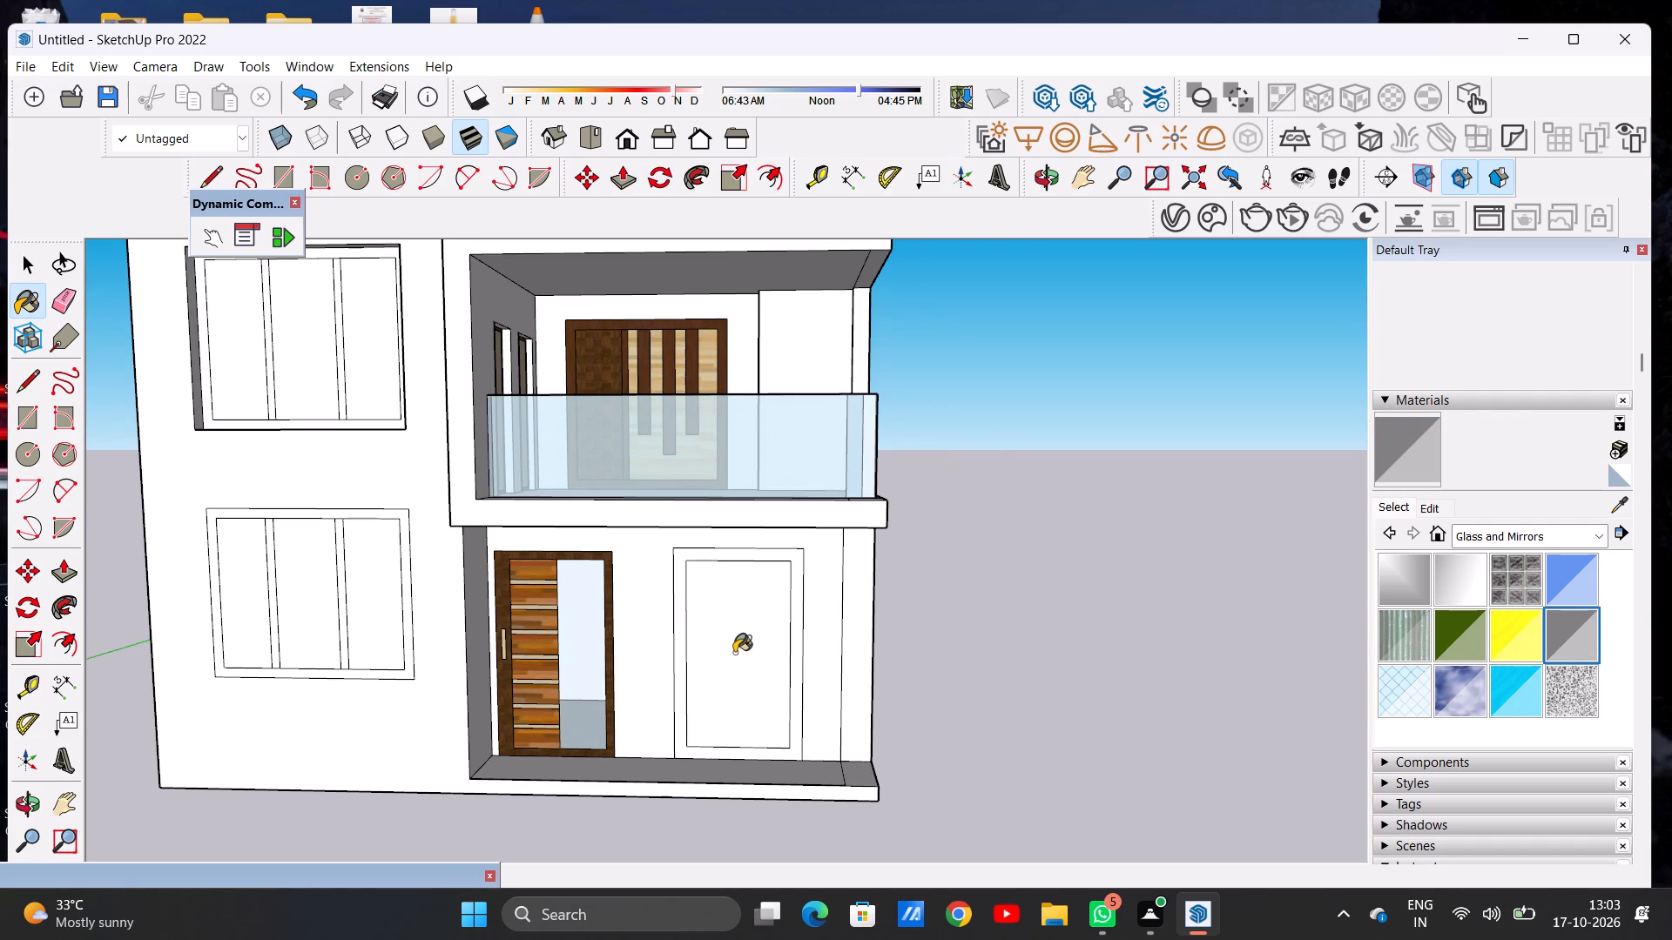
scroll(734, 659, up, 6)
scroll(671, 833, down, 4)
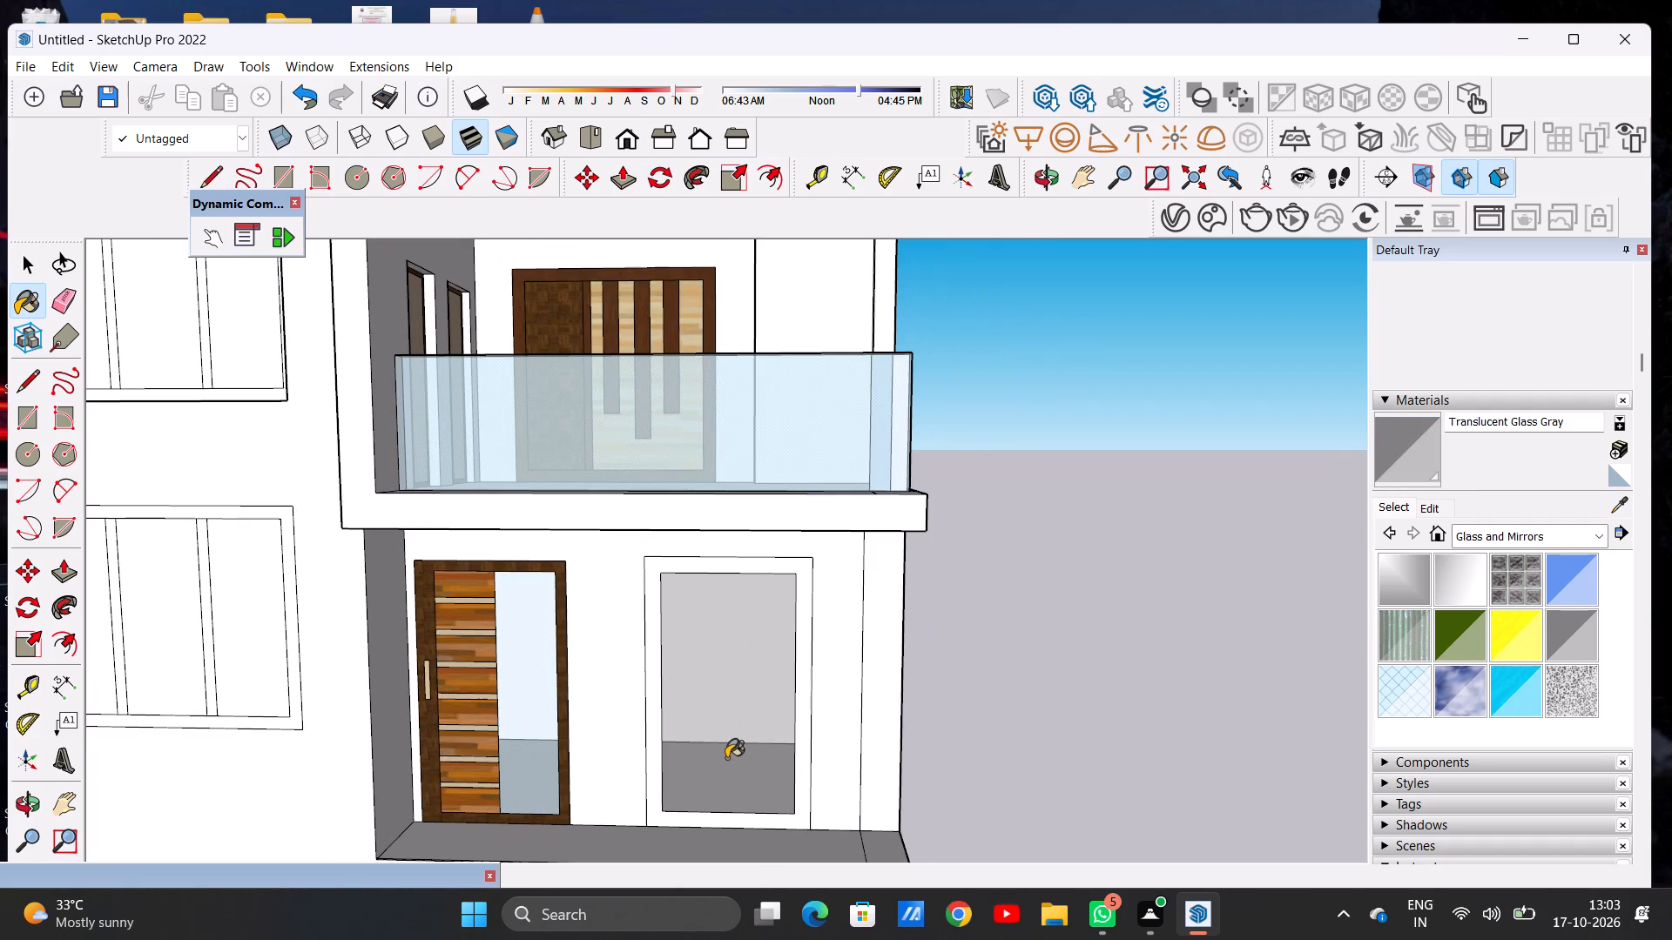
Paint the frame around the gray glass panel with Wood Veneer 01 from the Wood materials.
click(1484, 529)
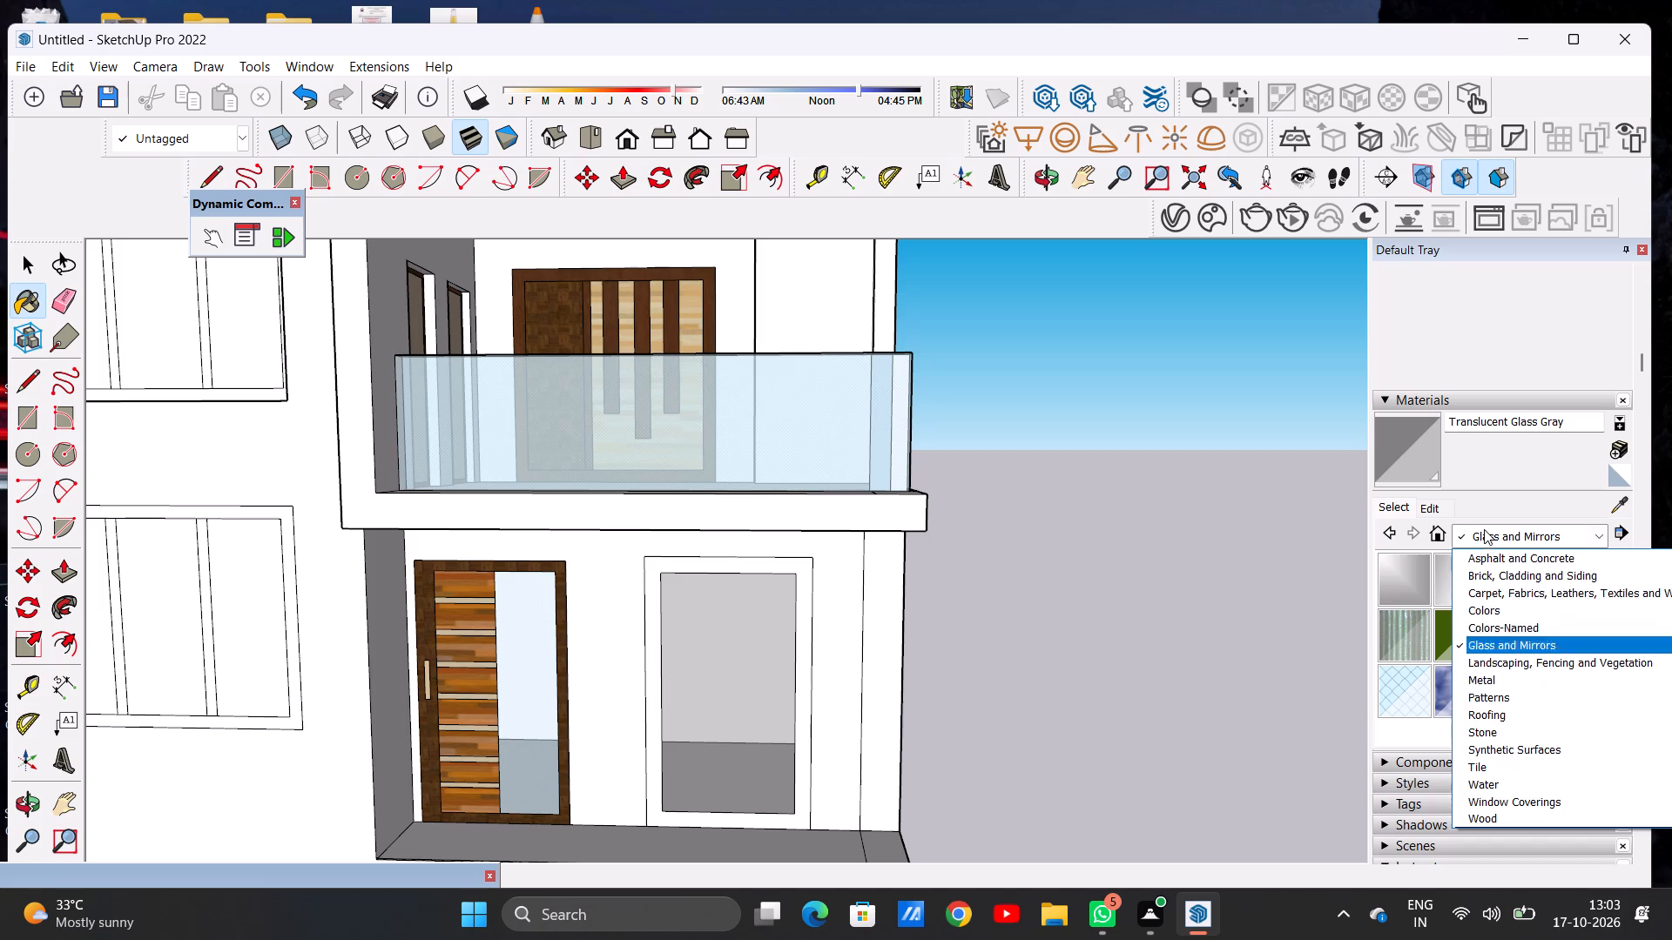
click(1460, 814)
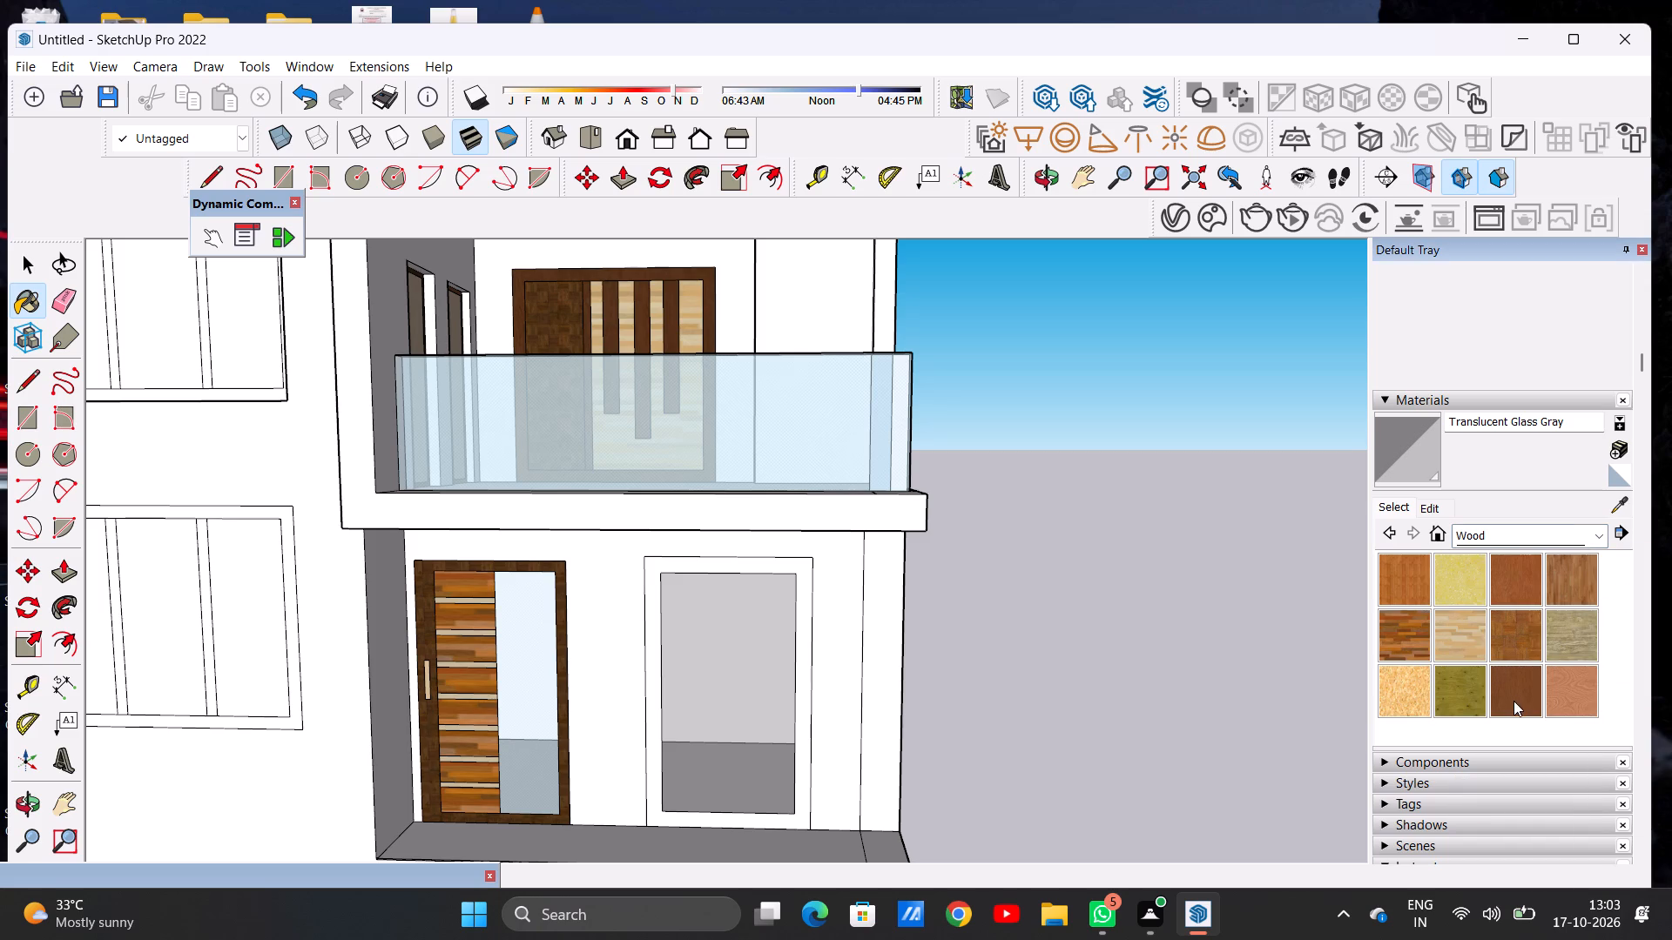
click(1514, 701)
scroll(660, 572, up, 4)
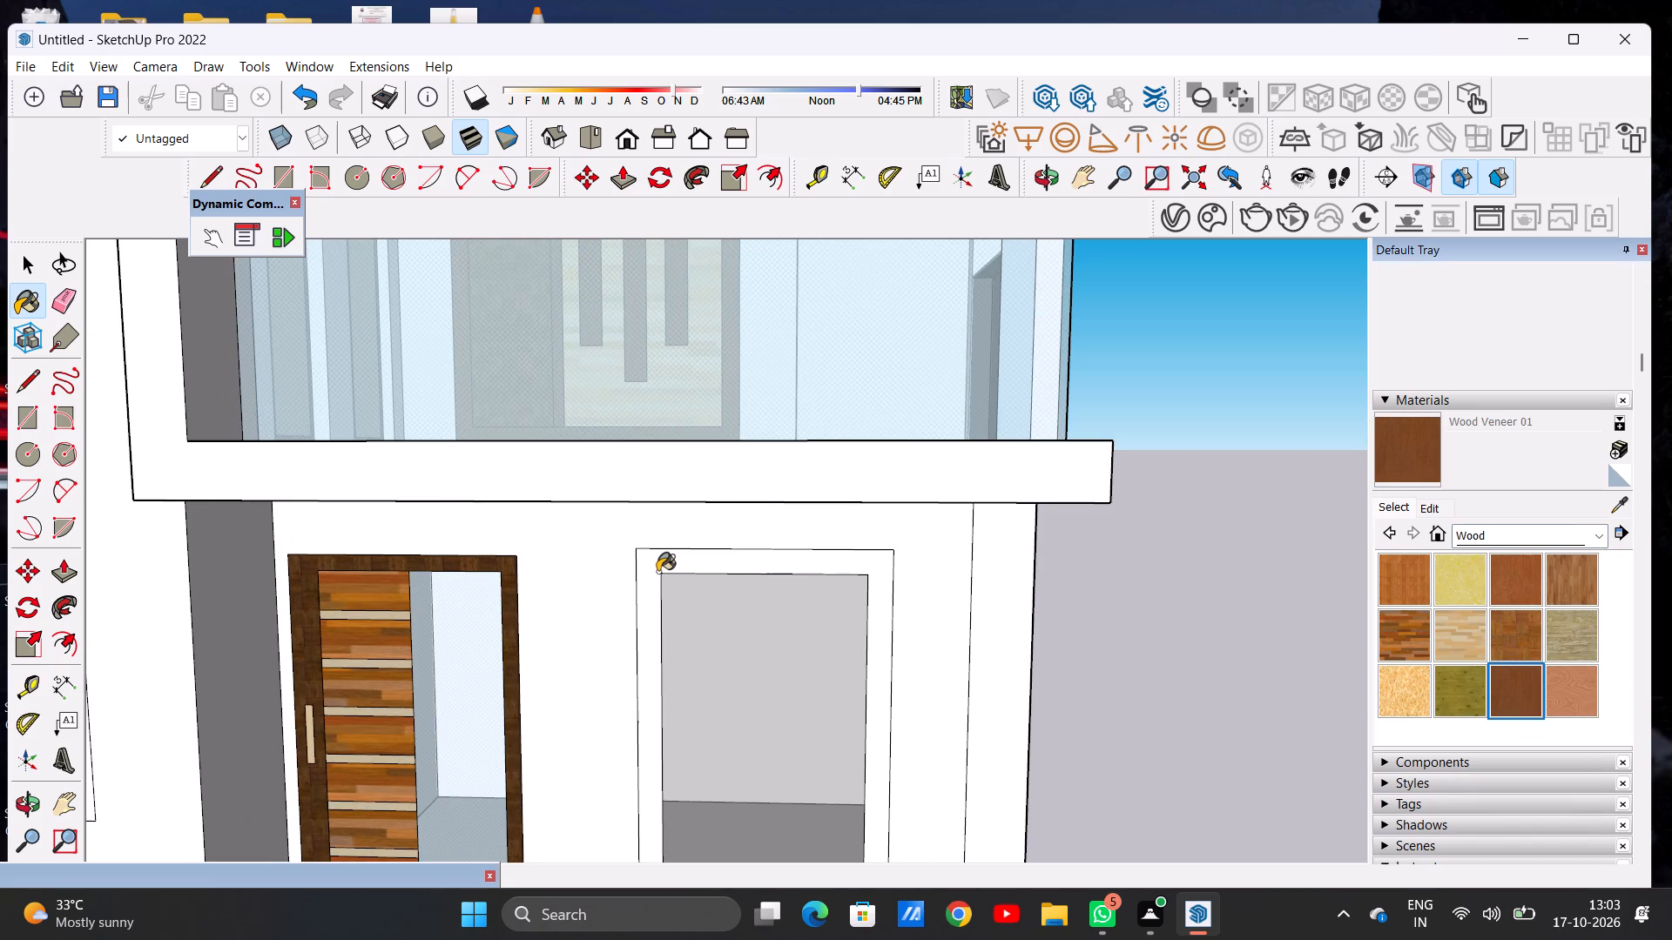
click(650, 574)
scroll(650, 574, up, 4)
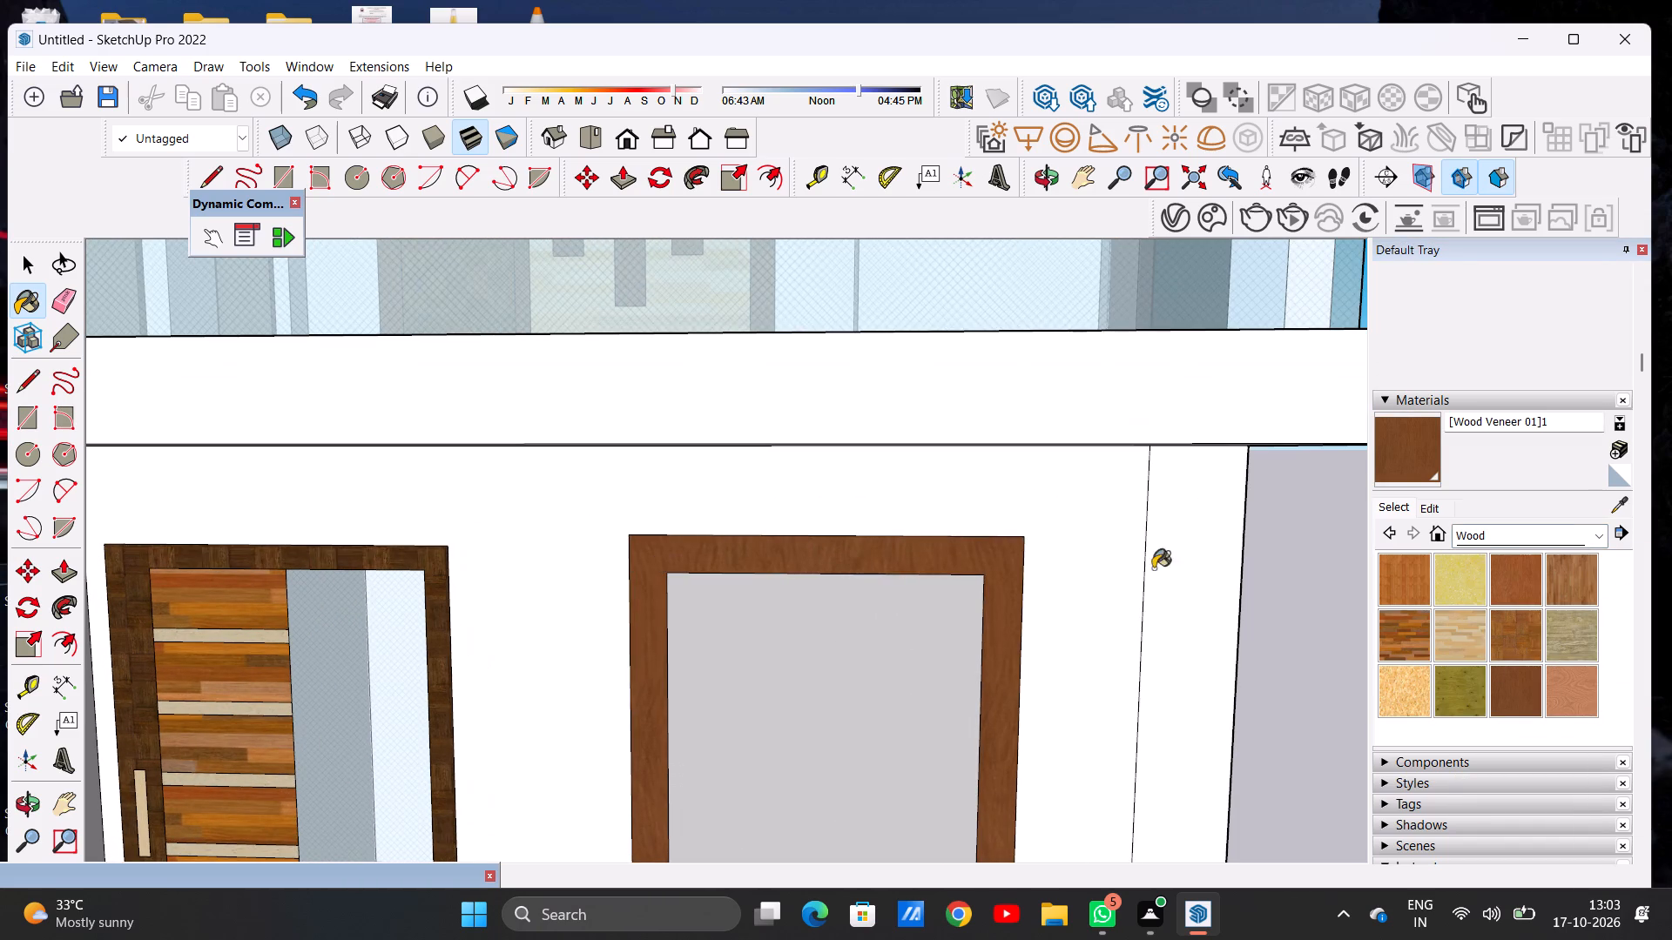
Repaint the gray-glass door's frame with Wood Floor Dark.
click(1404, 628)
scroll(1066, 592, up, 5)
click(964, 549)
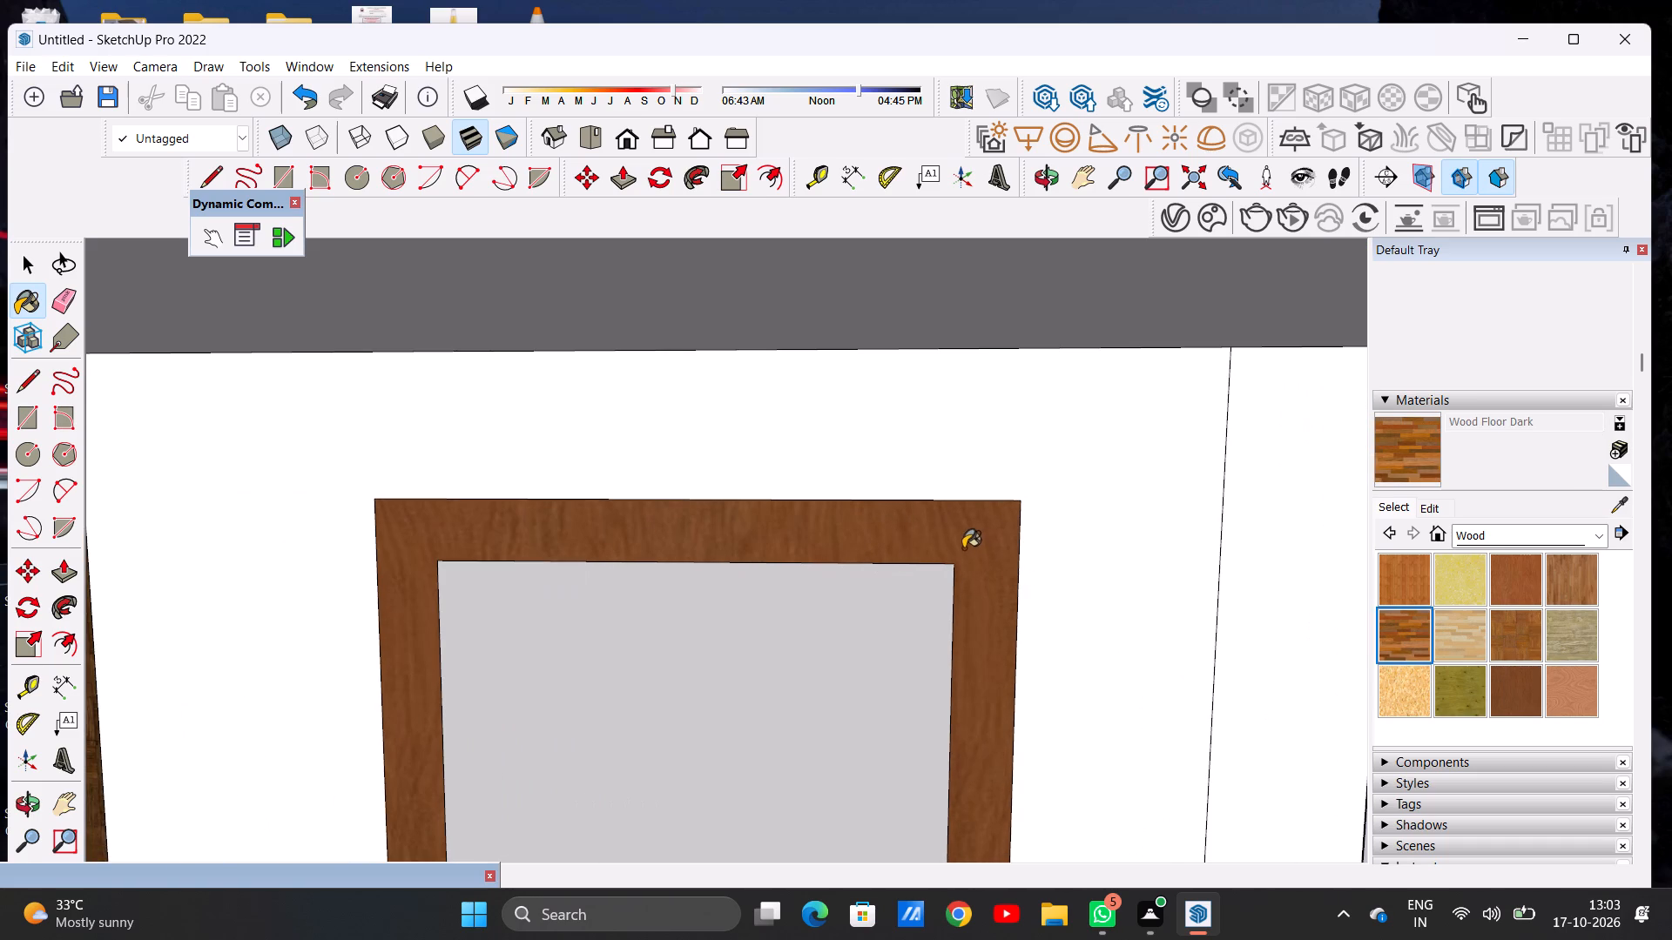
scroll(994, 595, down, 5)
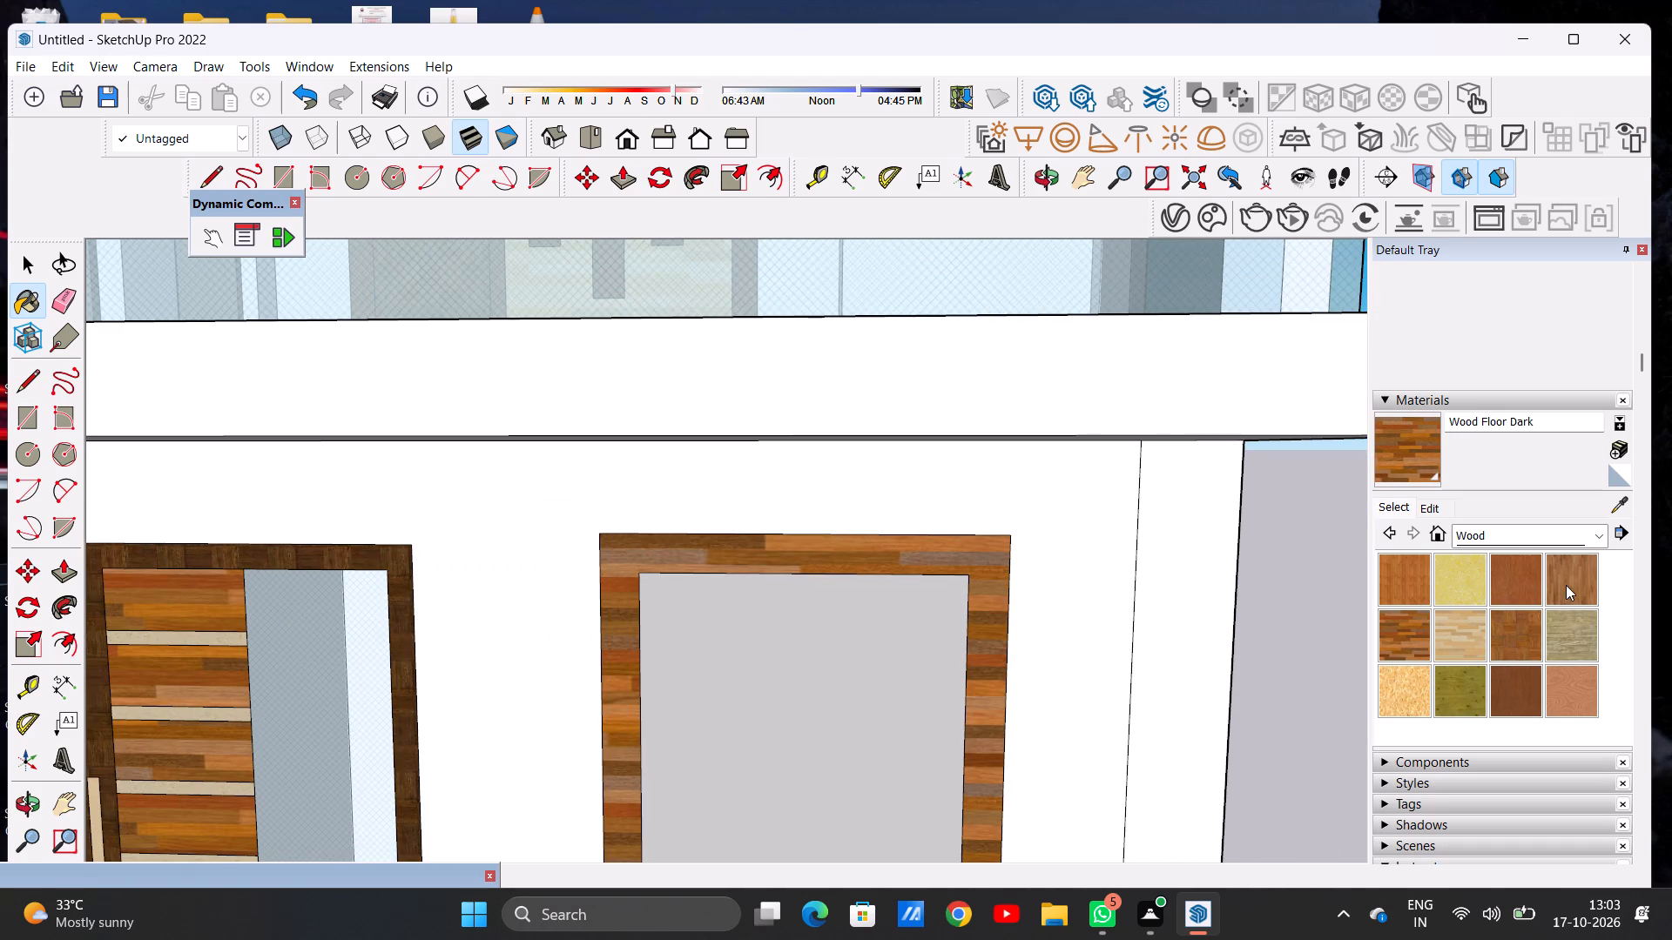
Repaint the gray-glass door's frame with the Wood Floor material.
click(1566, 585)
scroll(952, 574, up, 7)
click(962, 548)
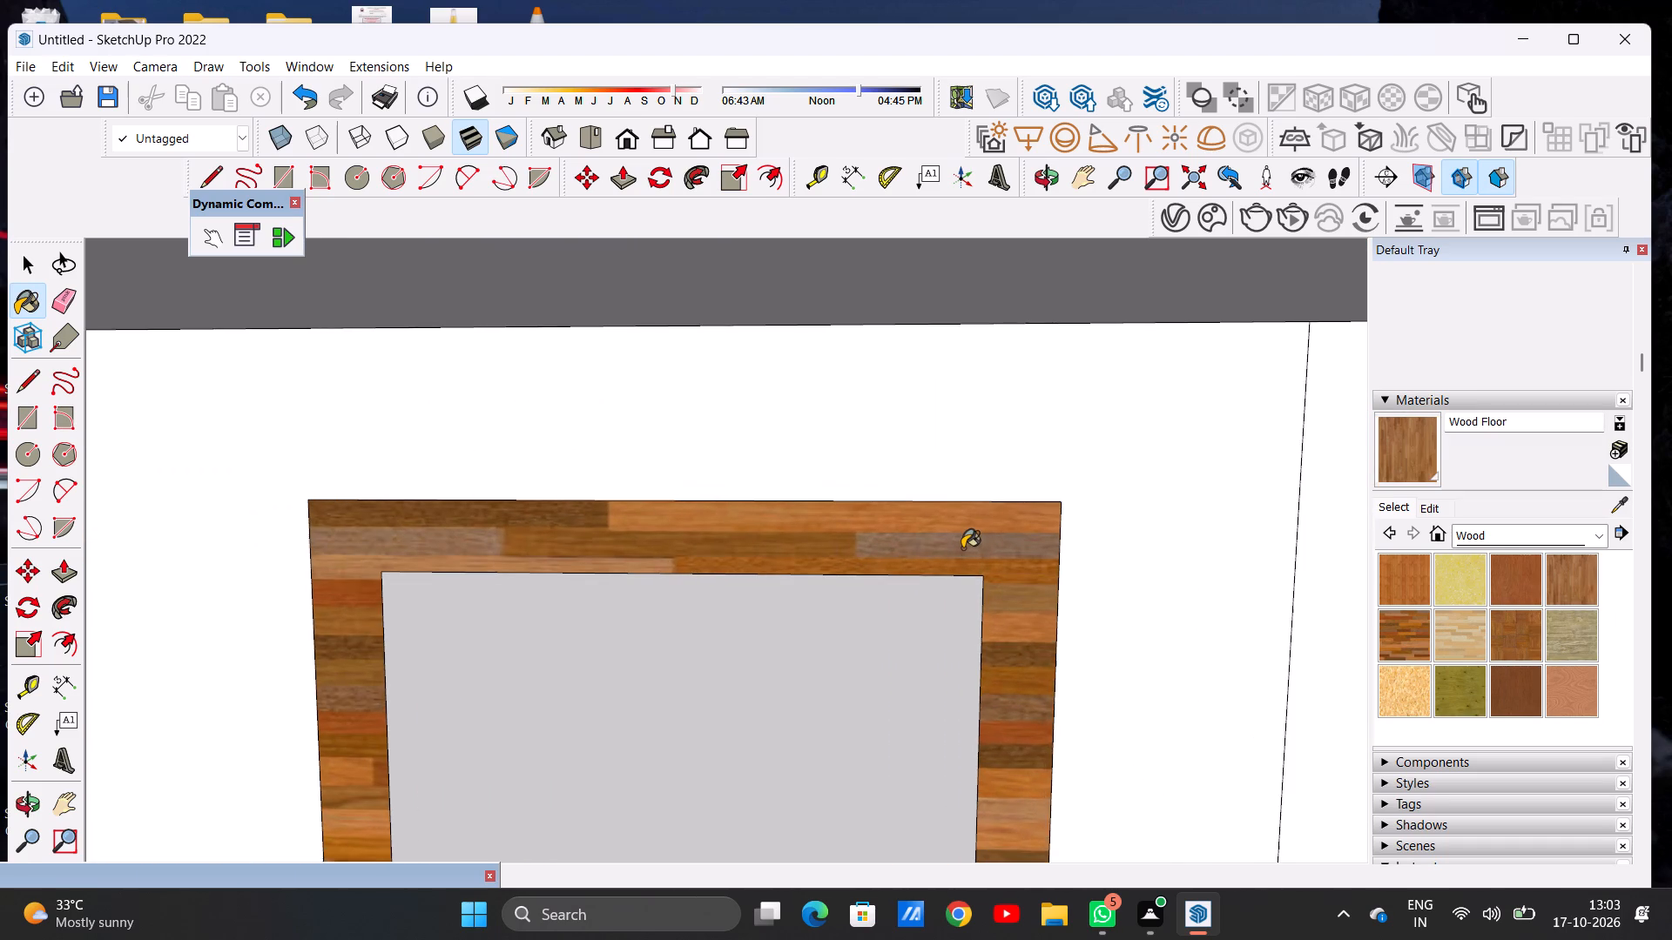
scroll(962, 548, down, 9)
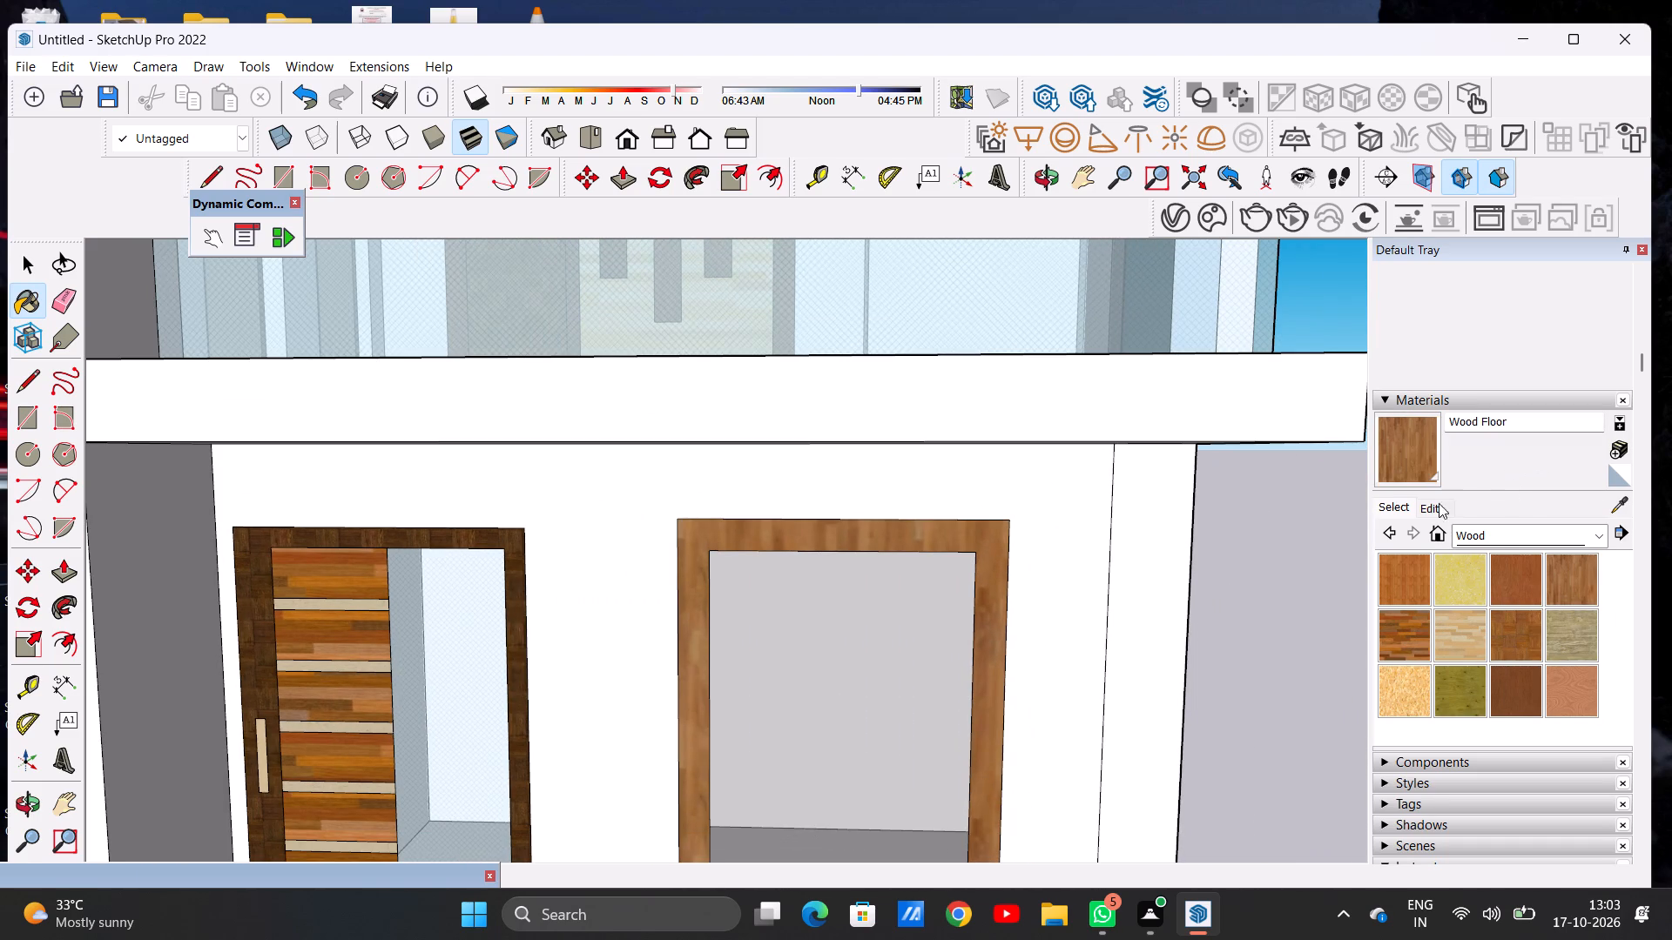
Edit the Wood Floor material's color to a dark brown similar to the slatted door's frame.
click(1431, 516)
click(1481, 626)
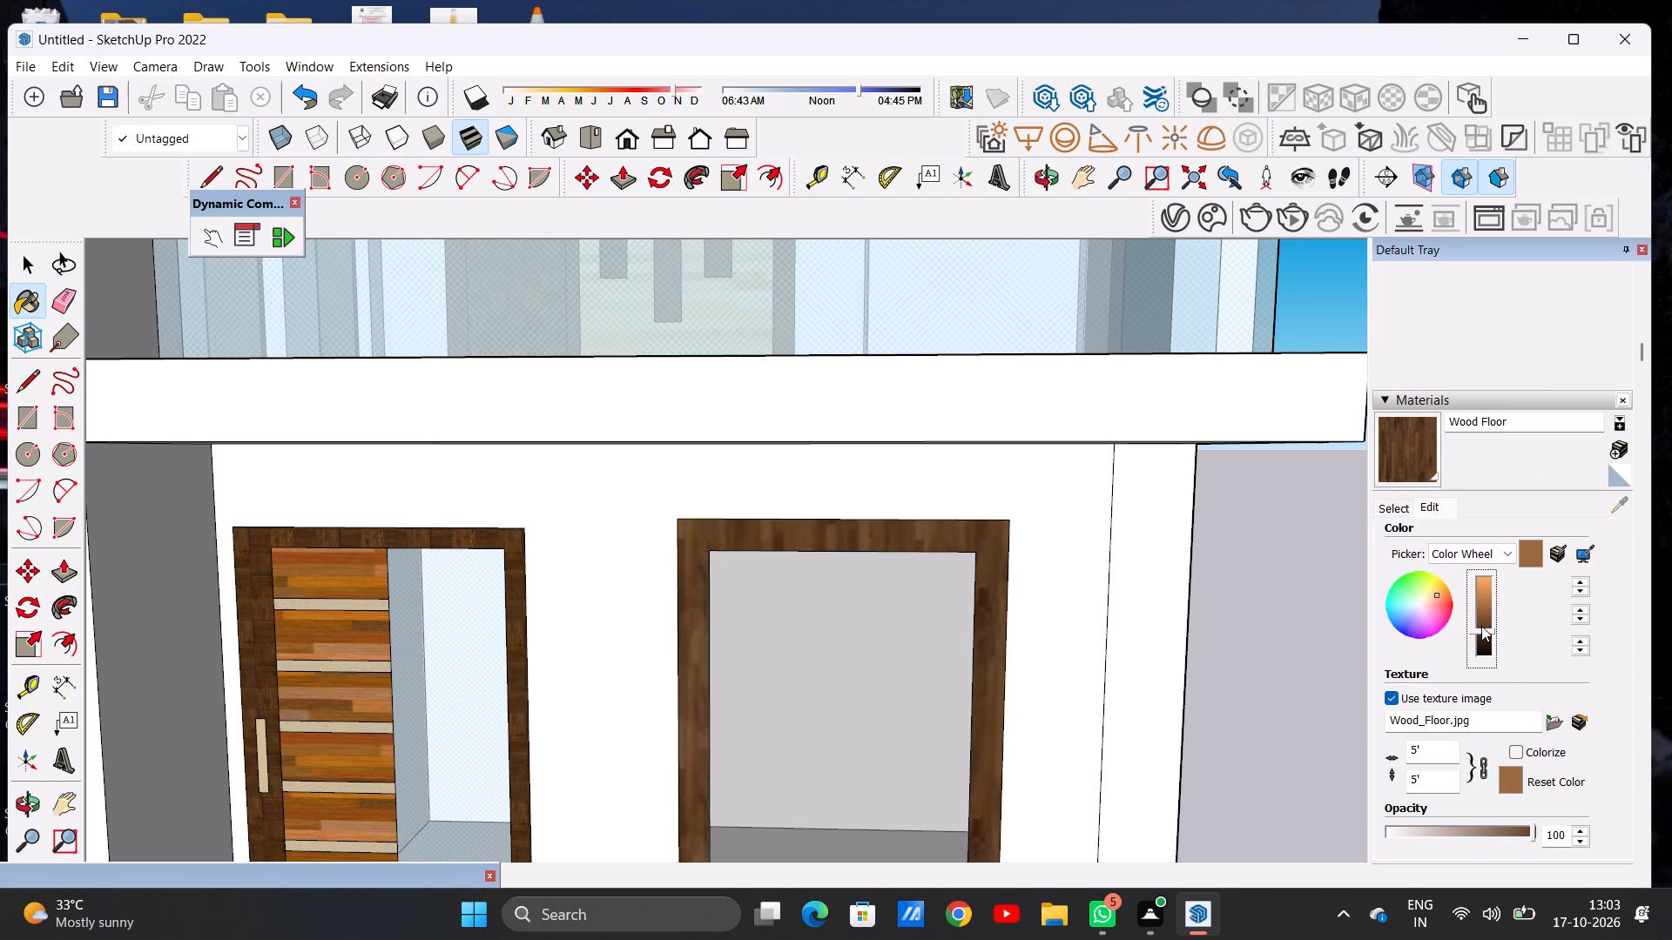
scroll(793, 543, down, 10)
scroll(848, 668, up, 4)
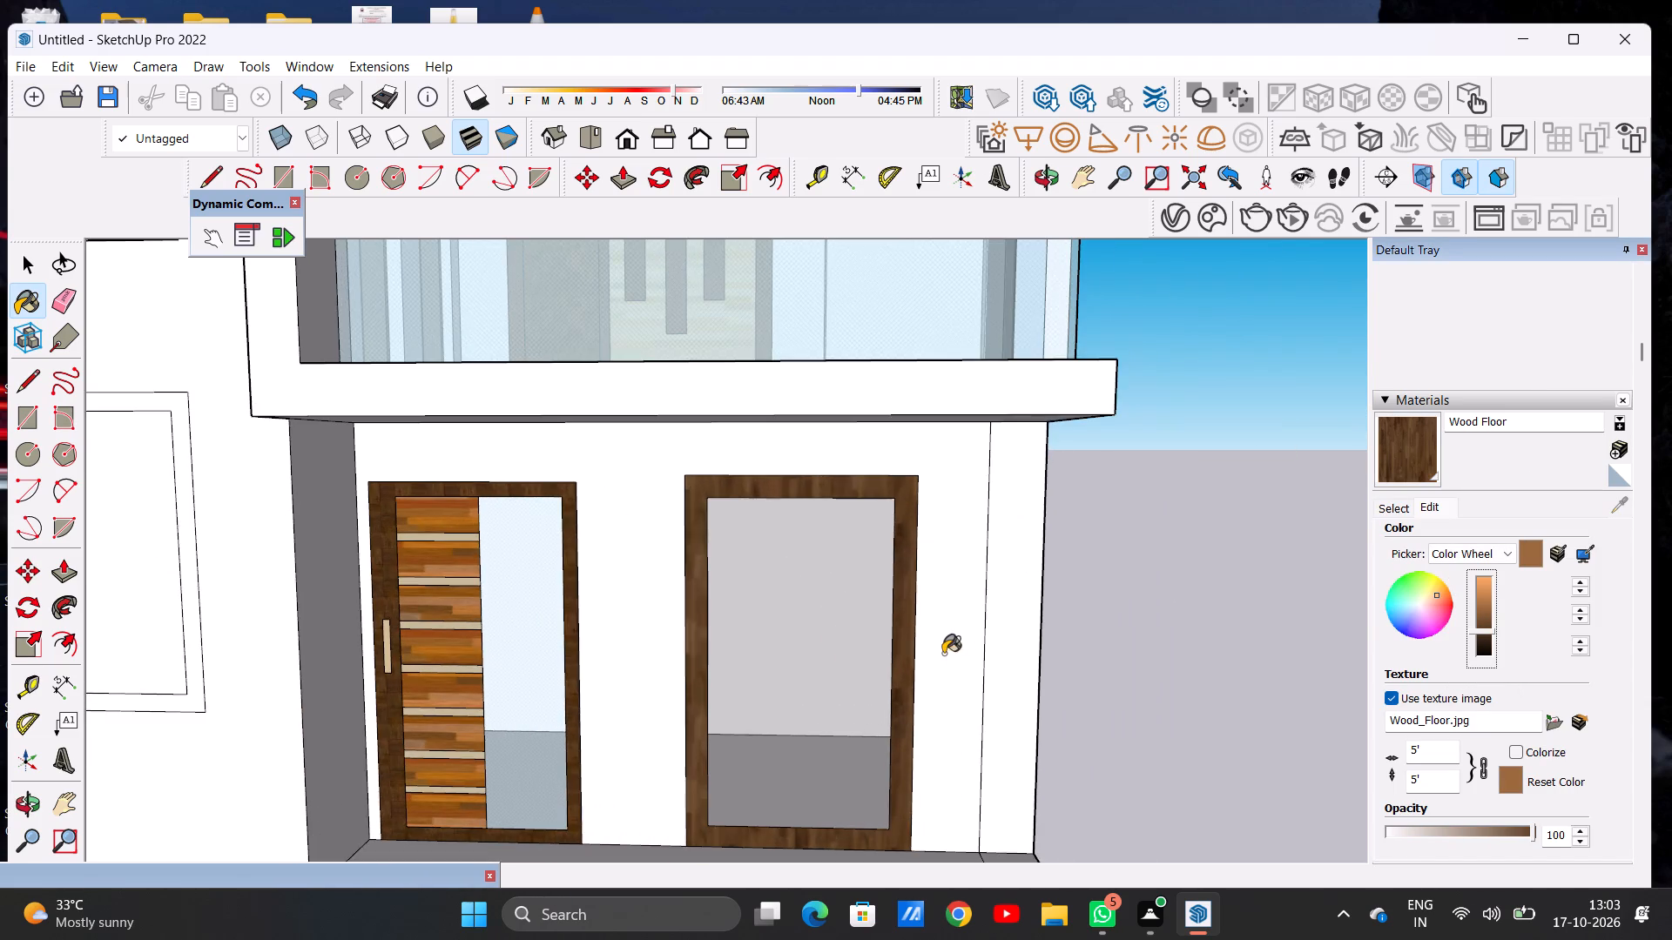
middle_drag(918, 654, 956, 651)
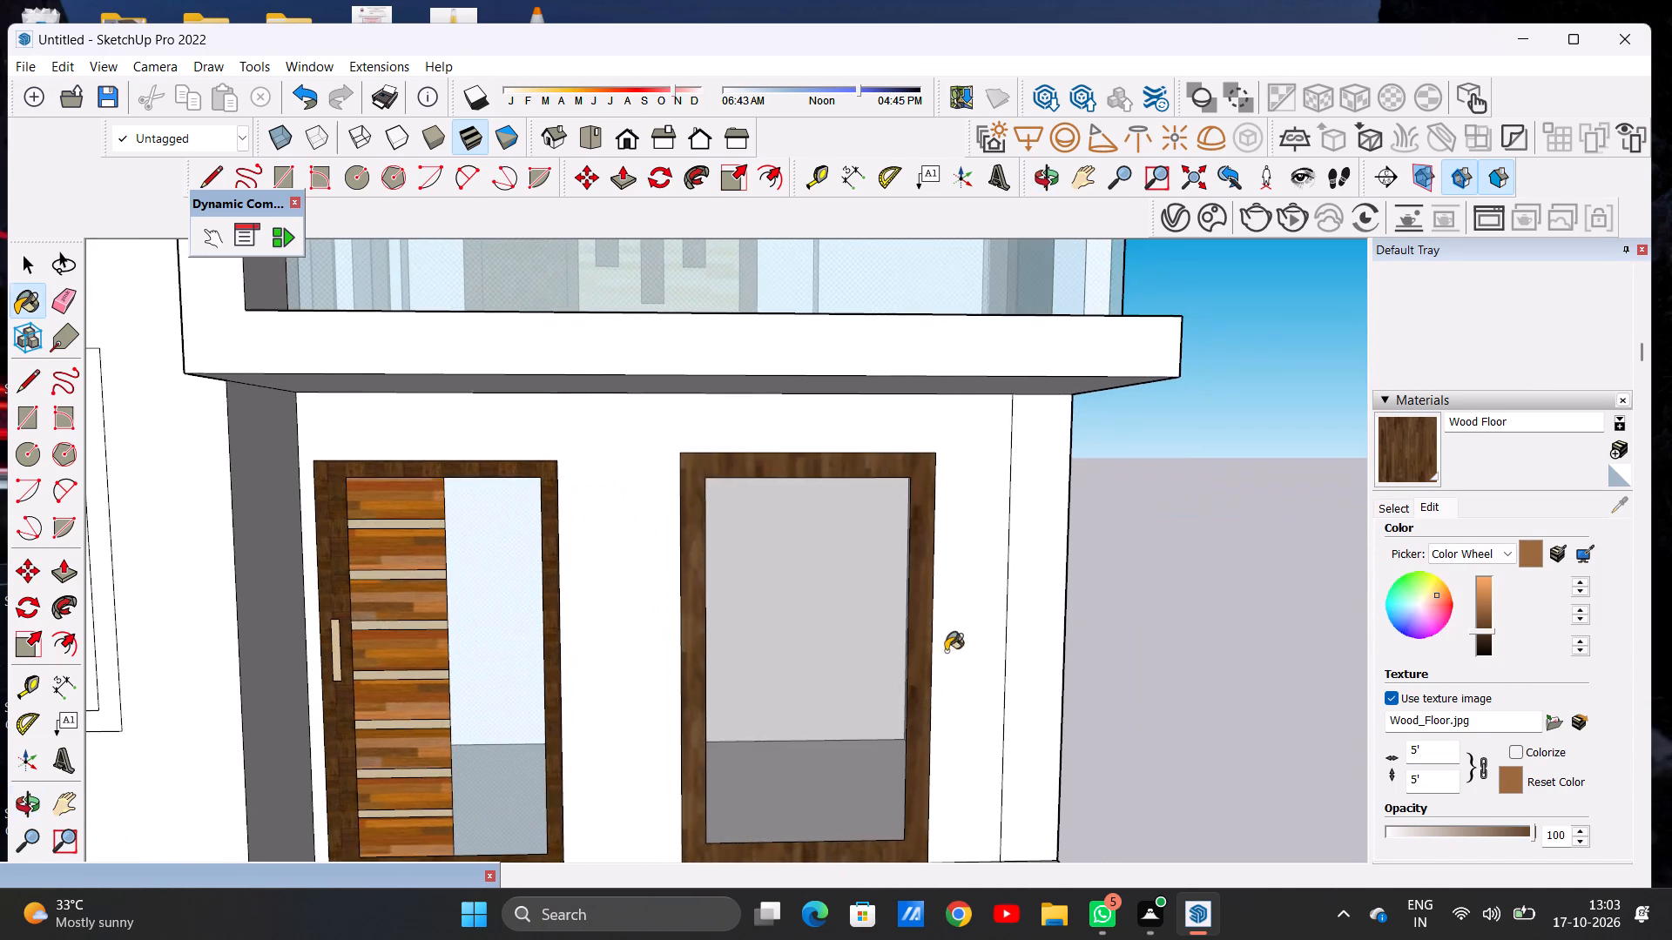
scroll(905, 675, down, 5)
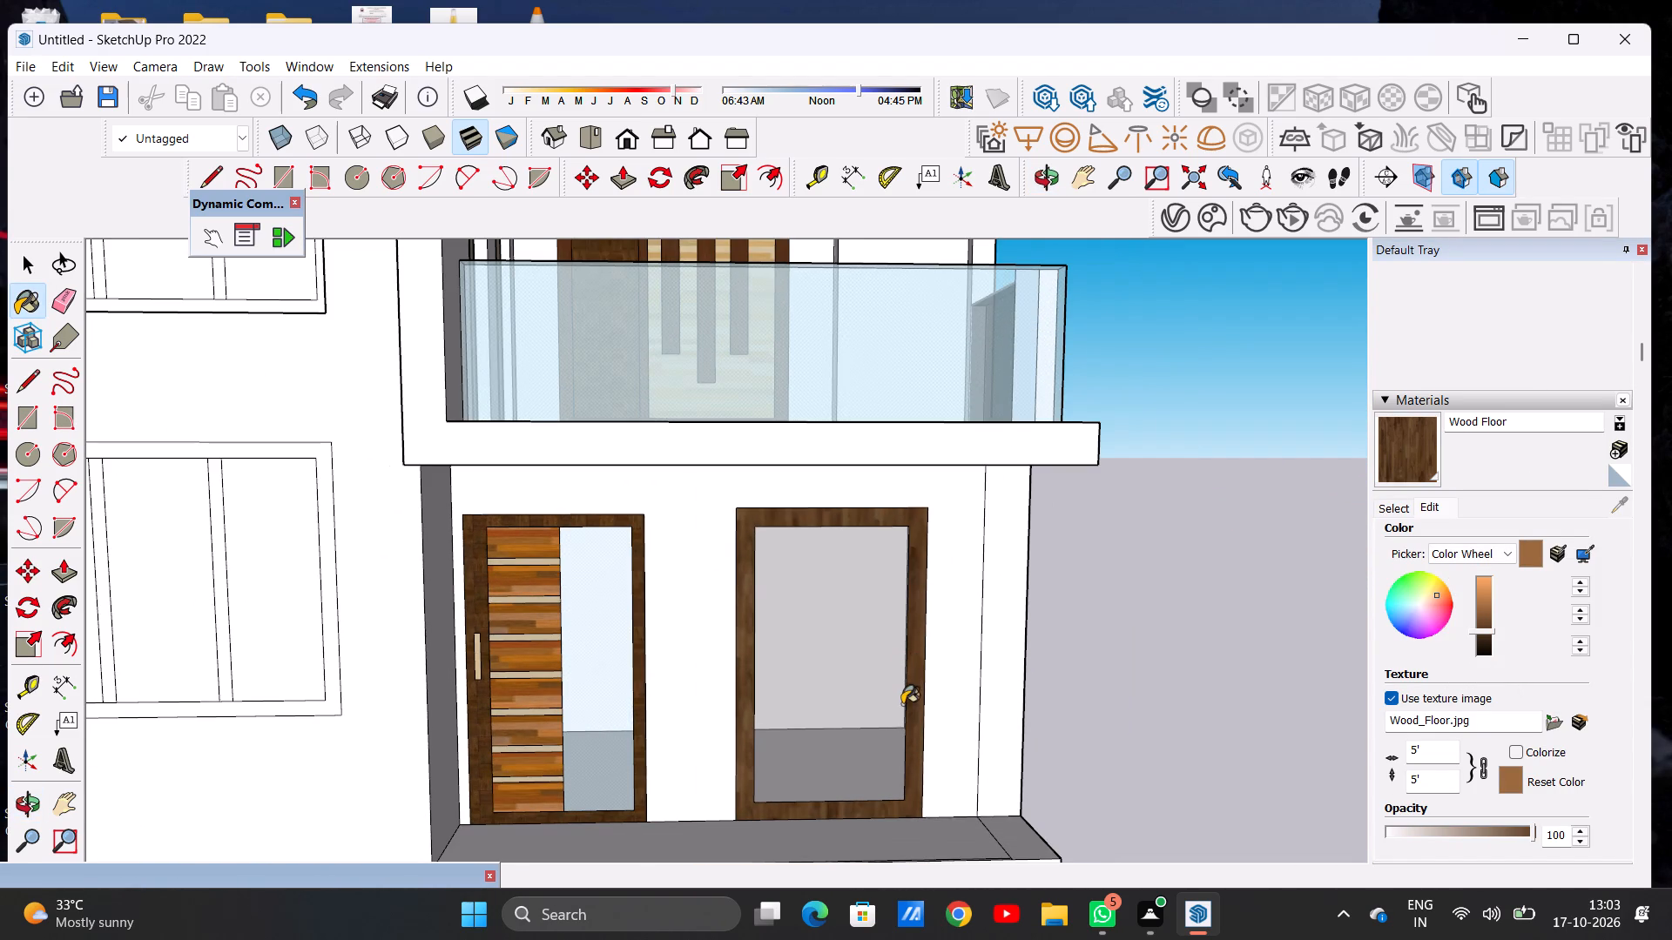
key(space)
Paint the outer frame of the three-pane ground-floor window on the side wall with Formica Laminate Dark from the Synthetic Surfaces materials.
scroll(555, 459, down, 14)
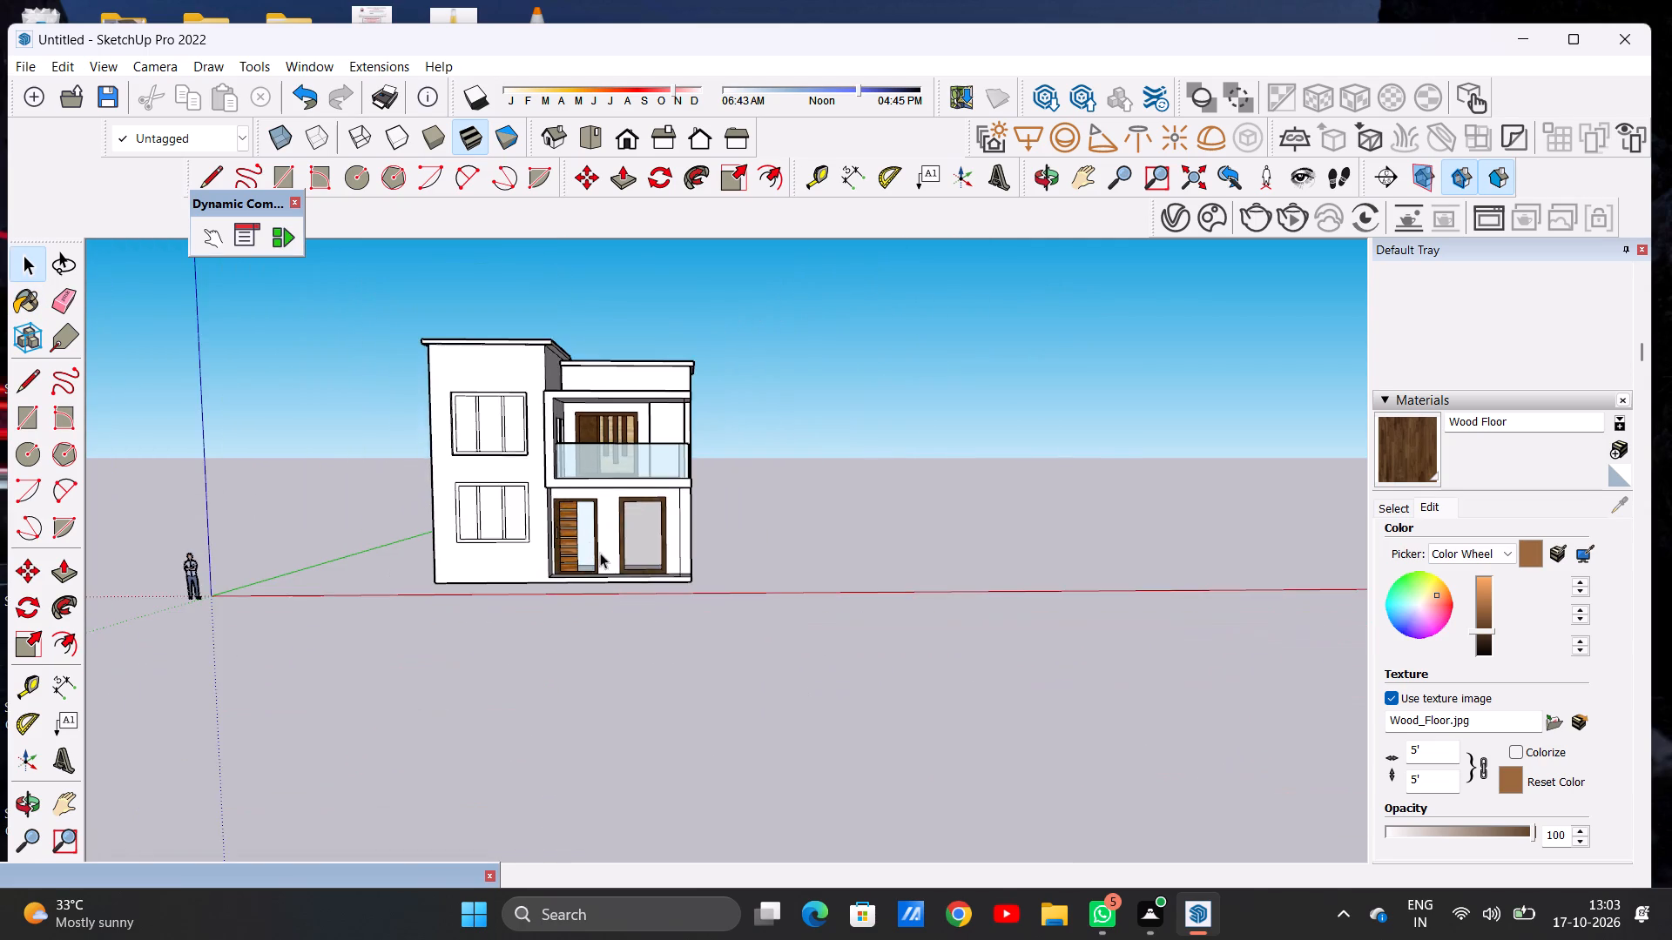
scroll(638, 492, up, 6)
middle_drag(766, 389, 101, 506)
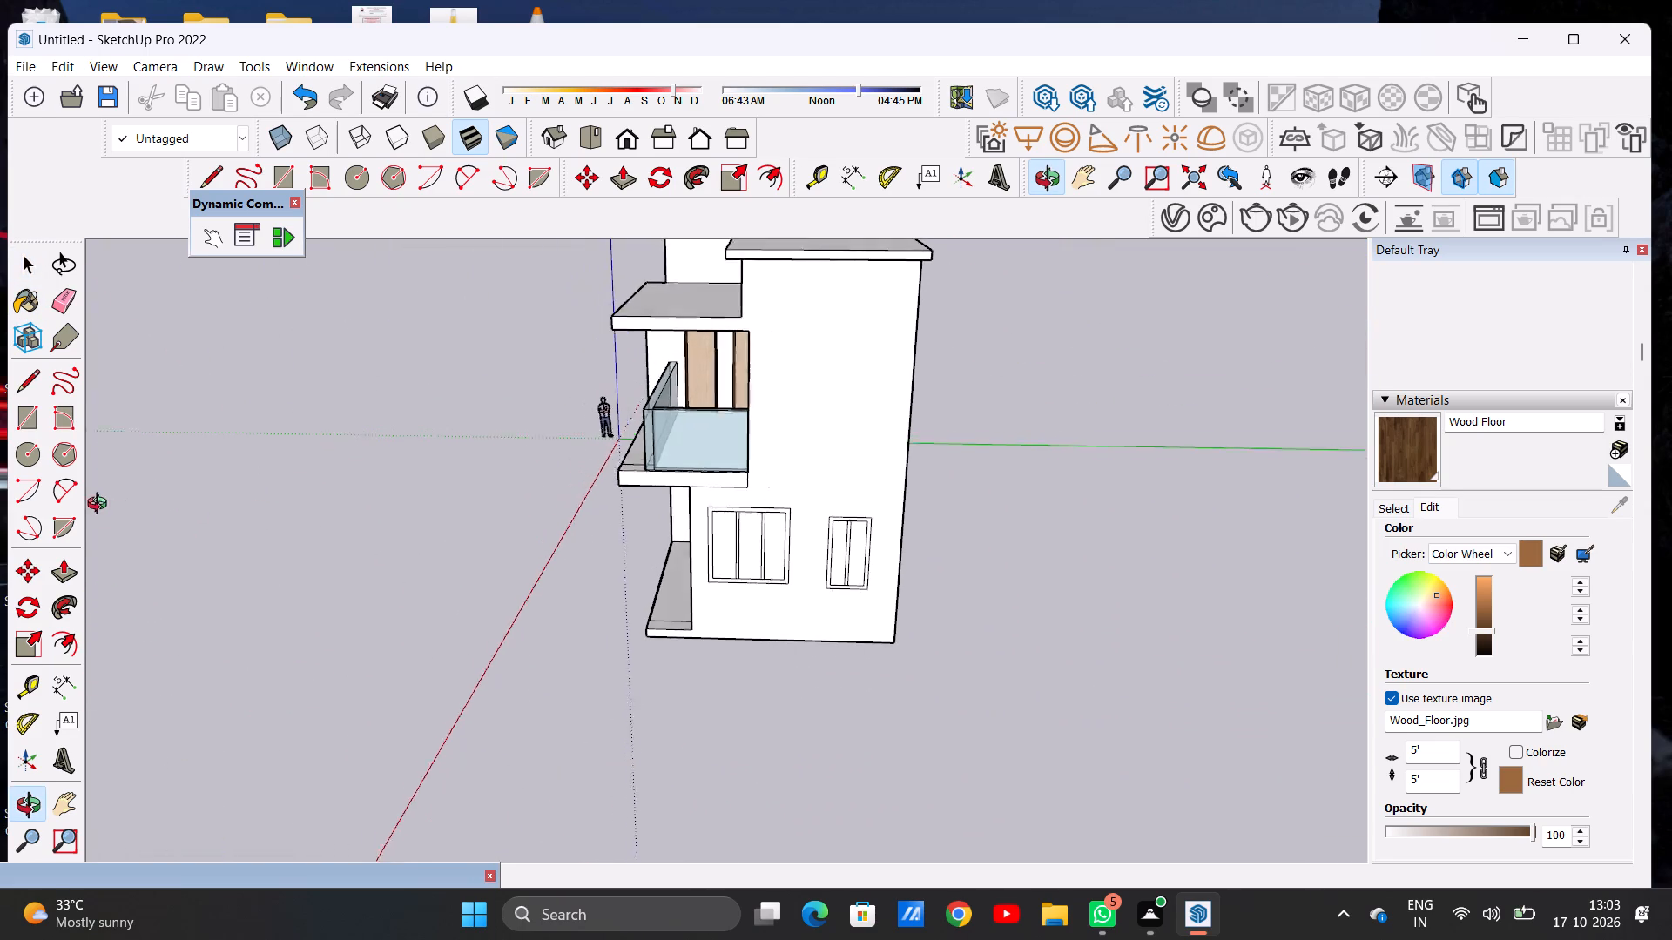
middle_drag(101, 506, 95, 500)
scroll(728, 652, up, 5)
scroll(743, 537, up, 4)
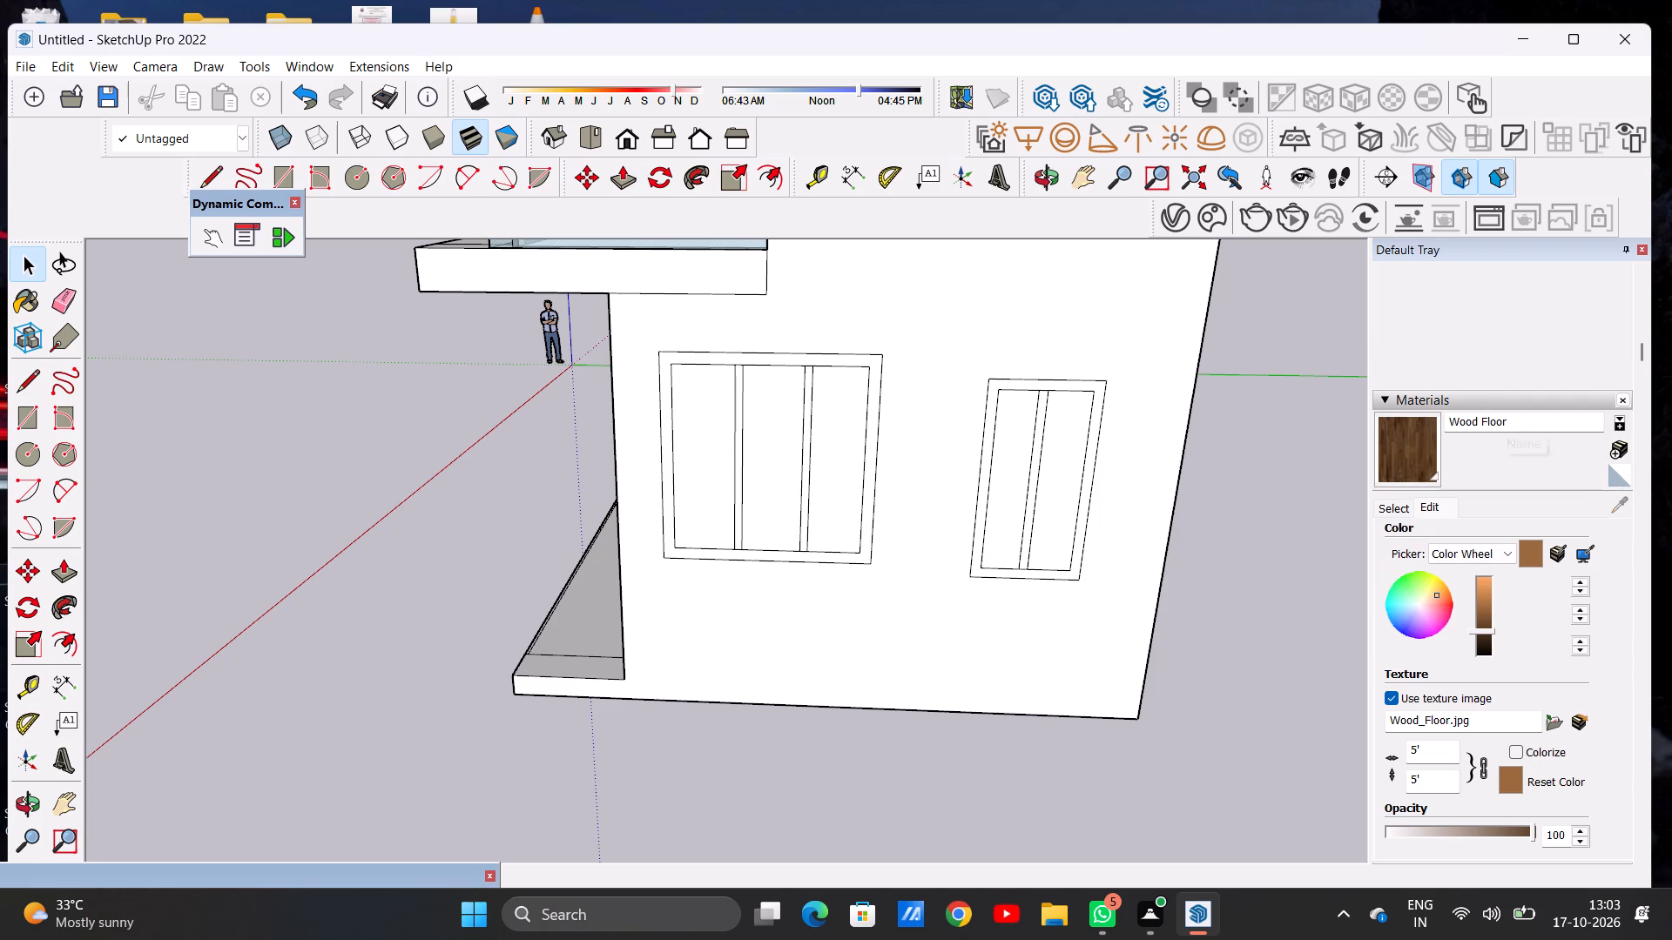
click(1386, 512)
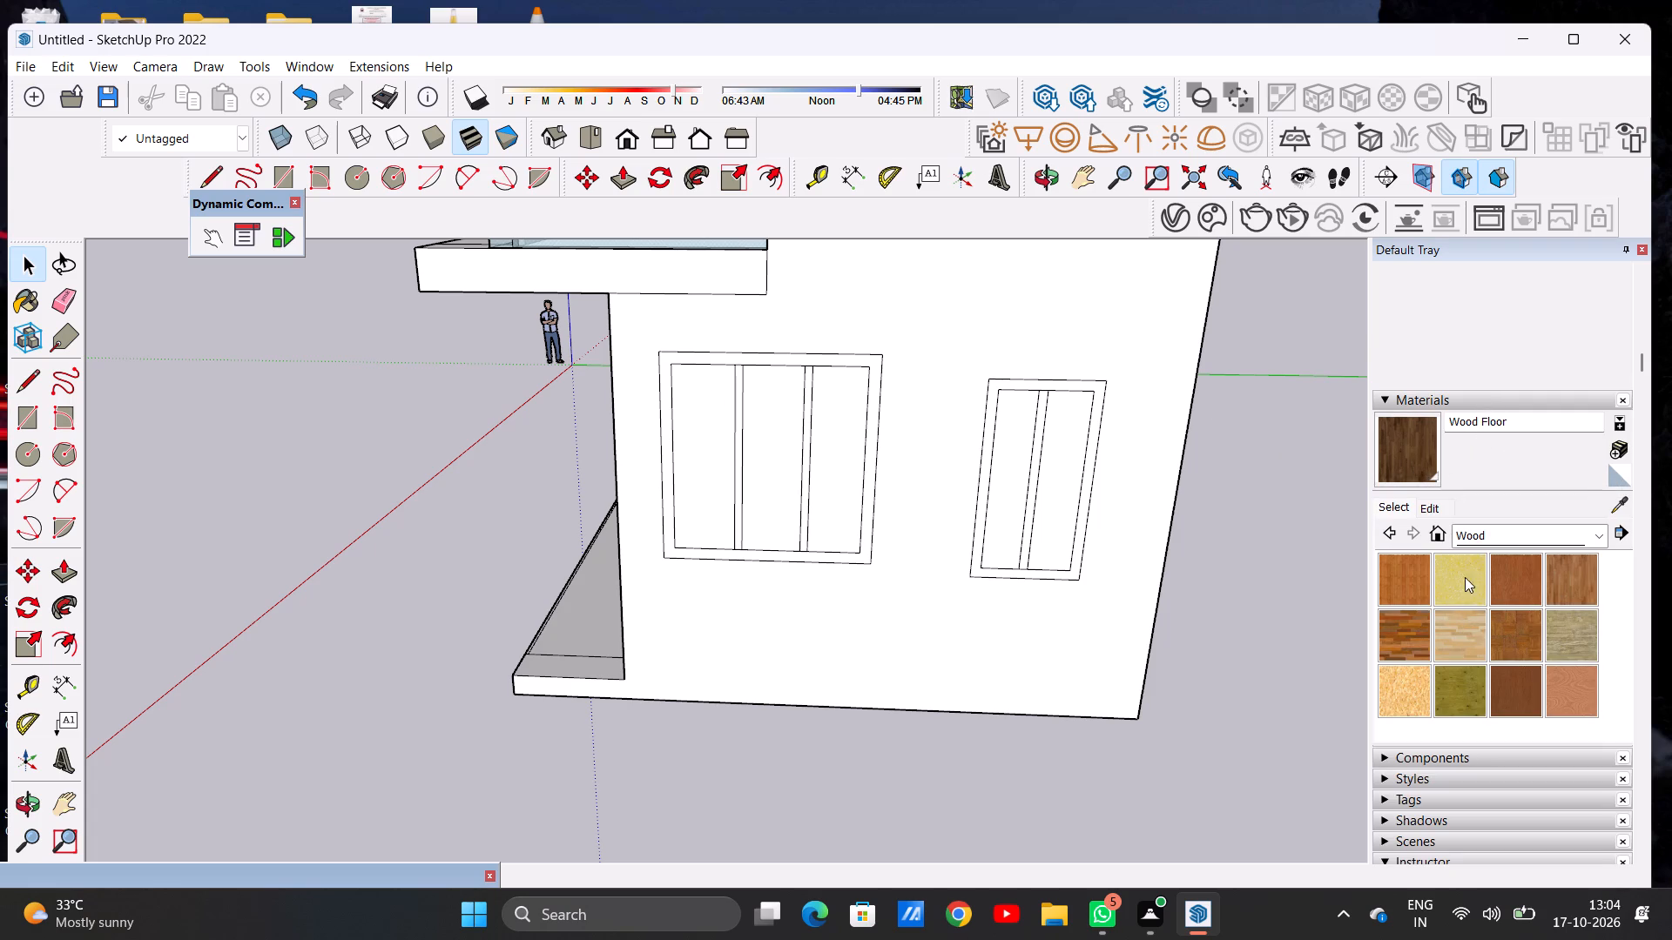
click(1466, 530)
click(1503, 758)
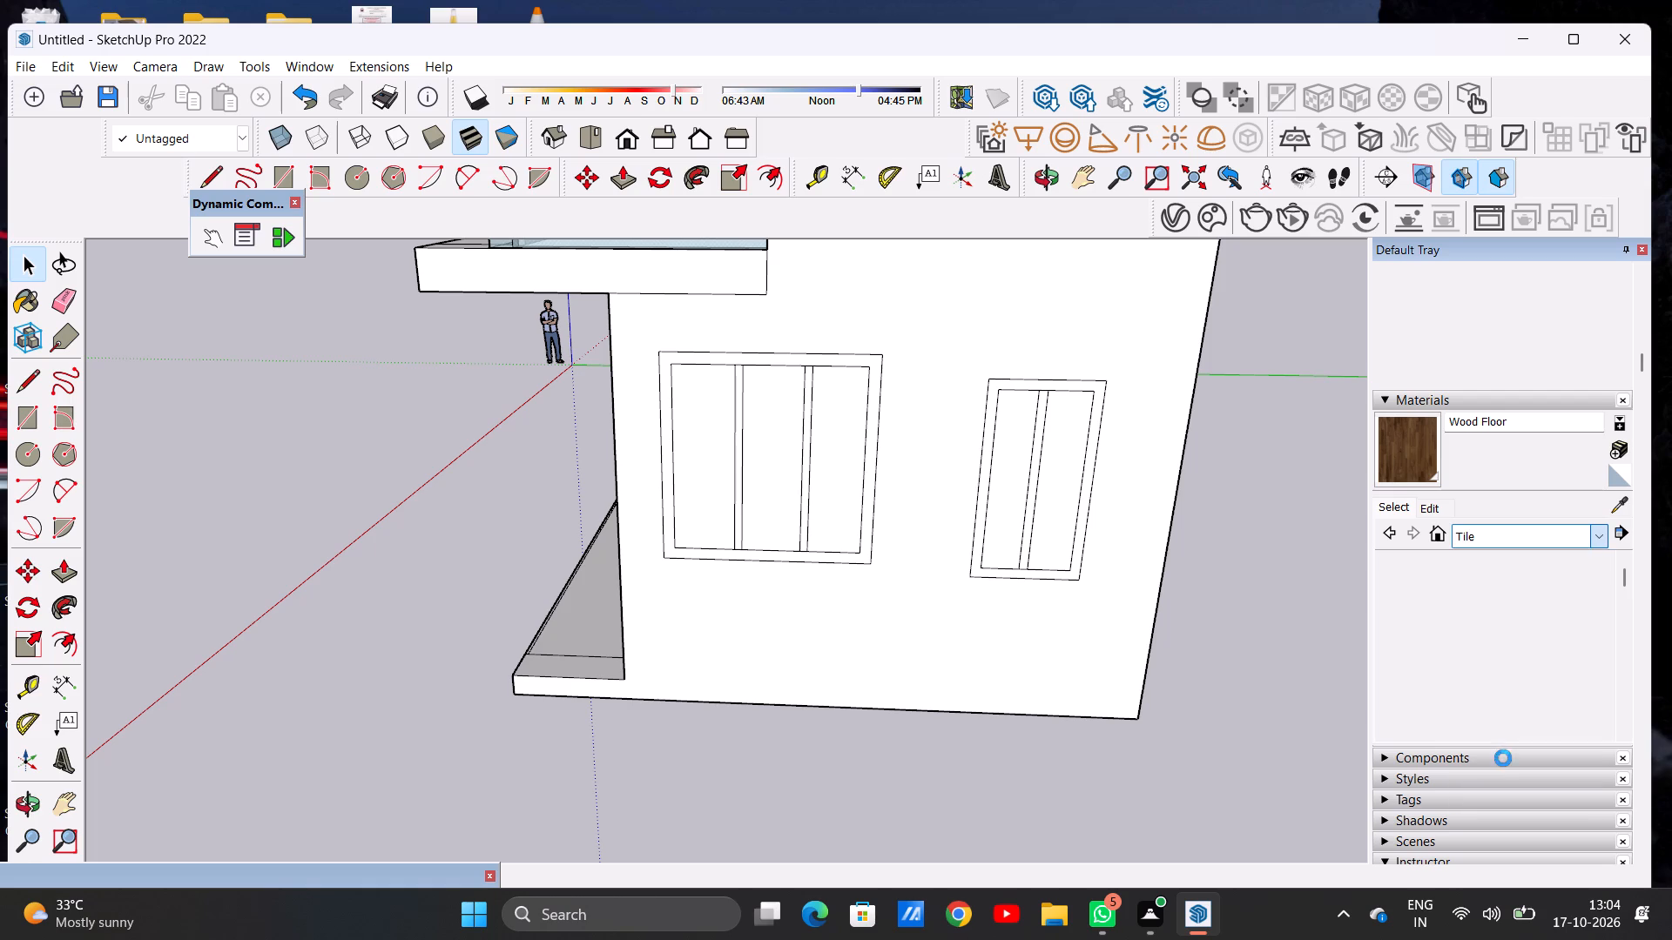
click(1481, 534)
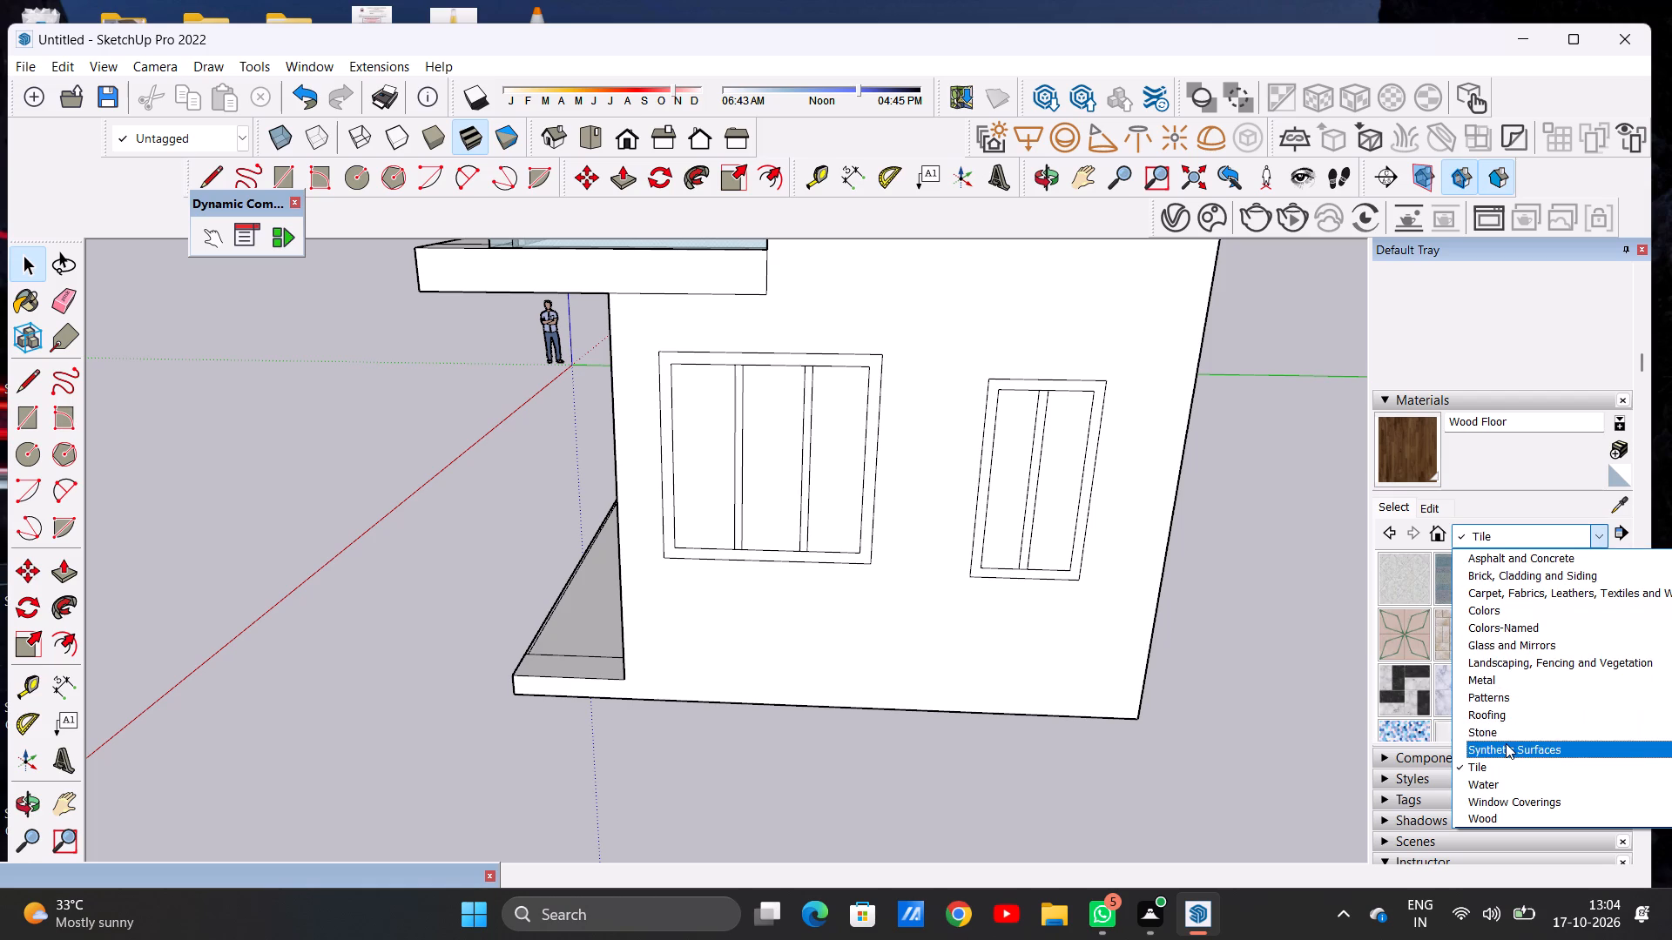
click(1507, 743)
click(1568, 582)
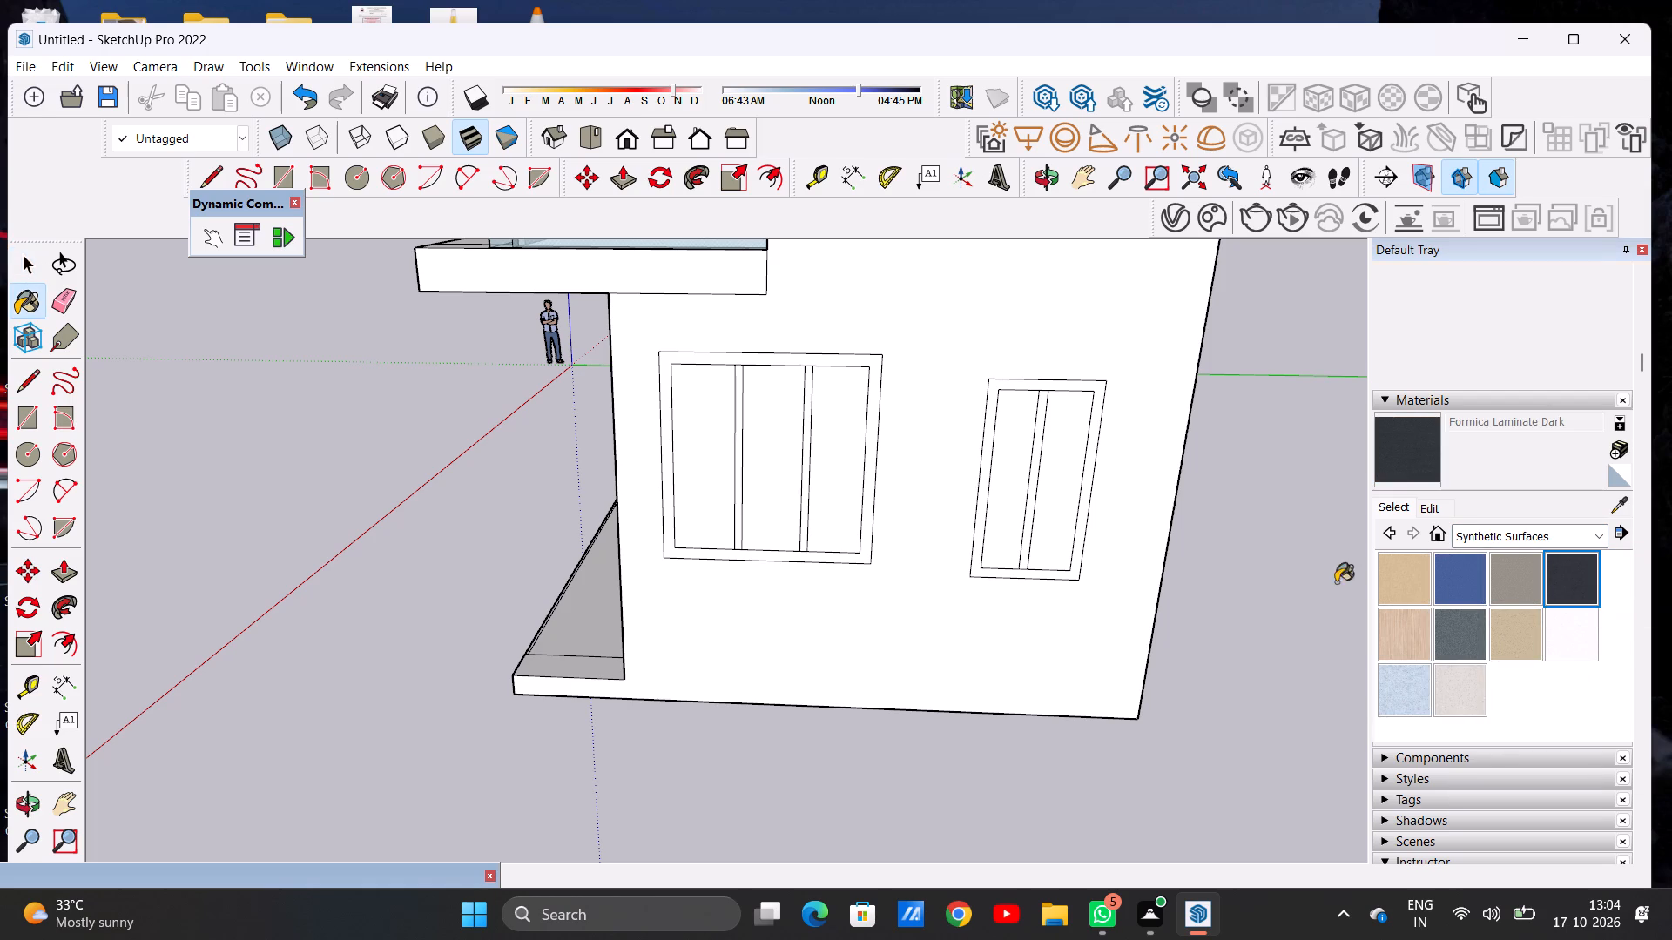
scroll(657, 328, up, 4)
scroll(657, 337, down, 1)
scroll(702, 393, up, 8)
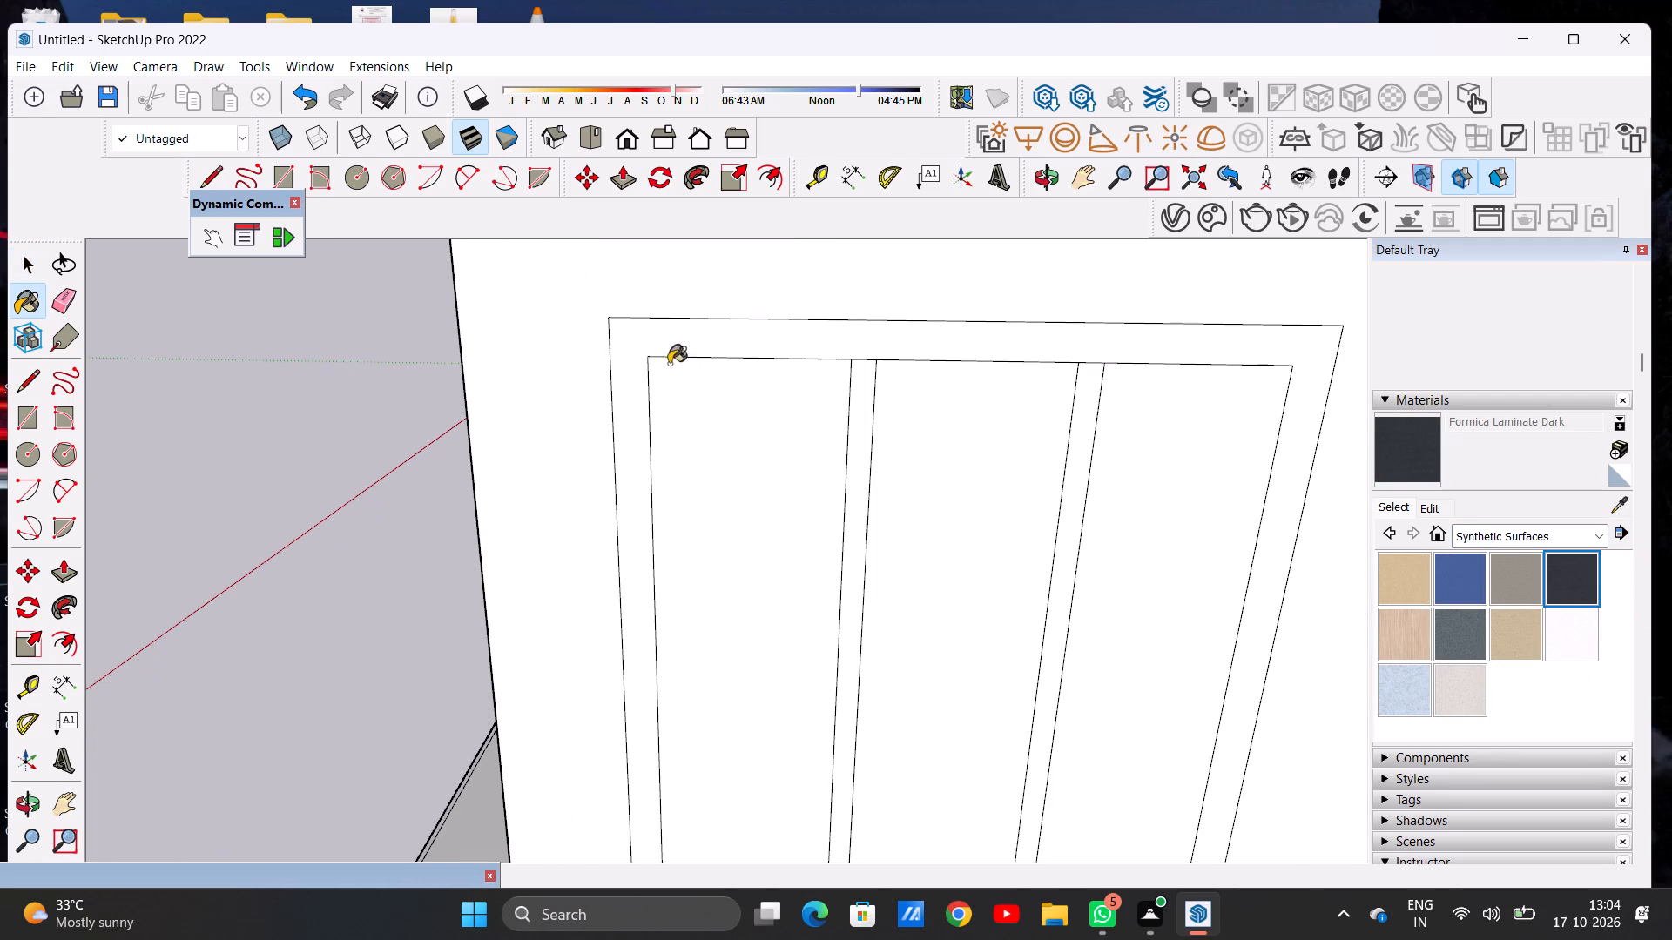
click(619, 349)
Paint both vertical mullions of the three-pane side window with Formica Laminate Dark.
click(863, 376)
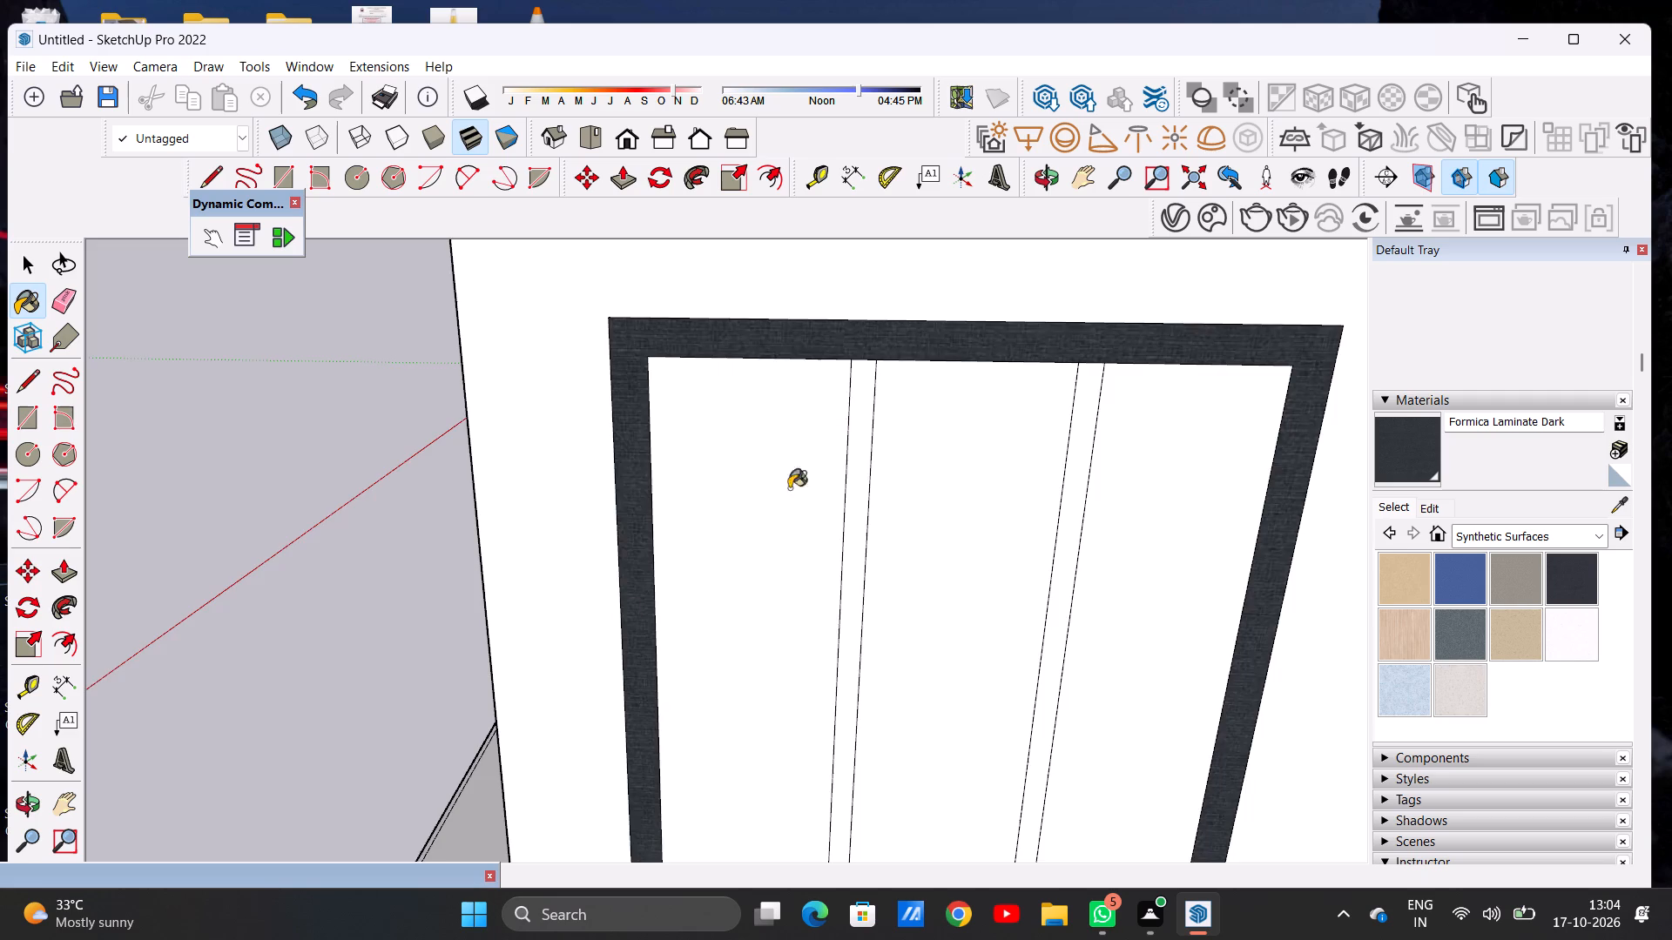
scroll(616, 627, down, 8)
scroll(826, 480, up, 5)
scroll(833, 581, up, 6)
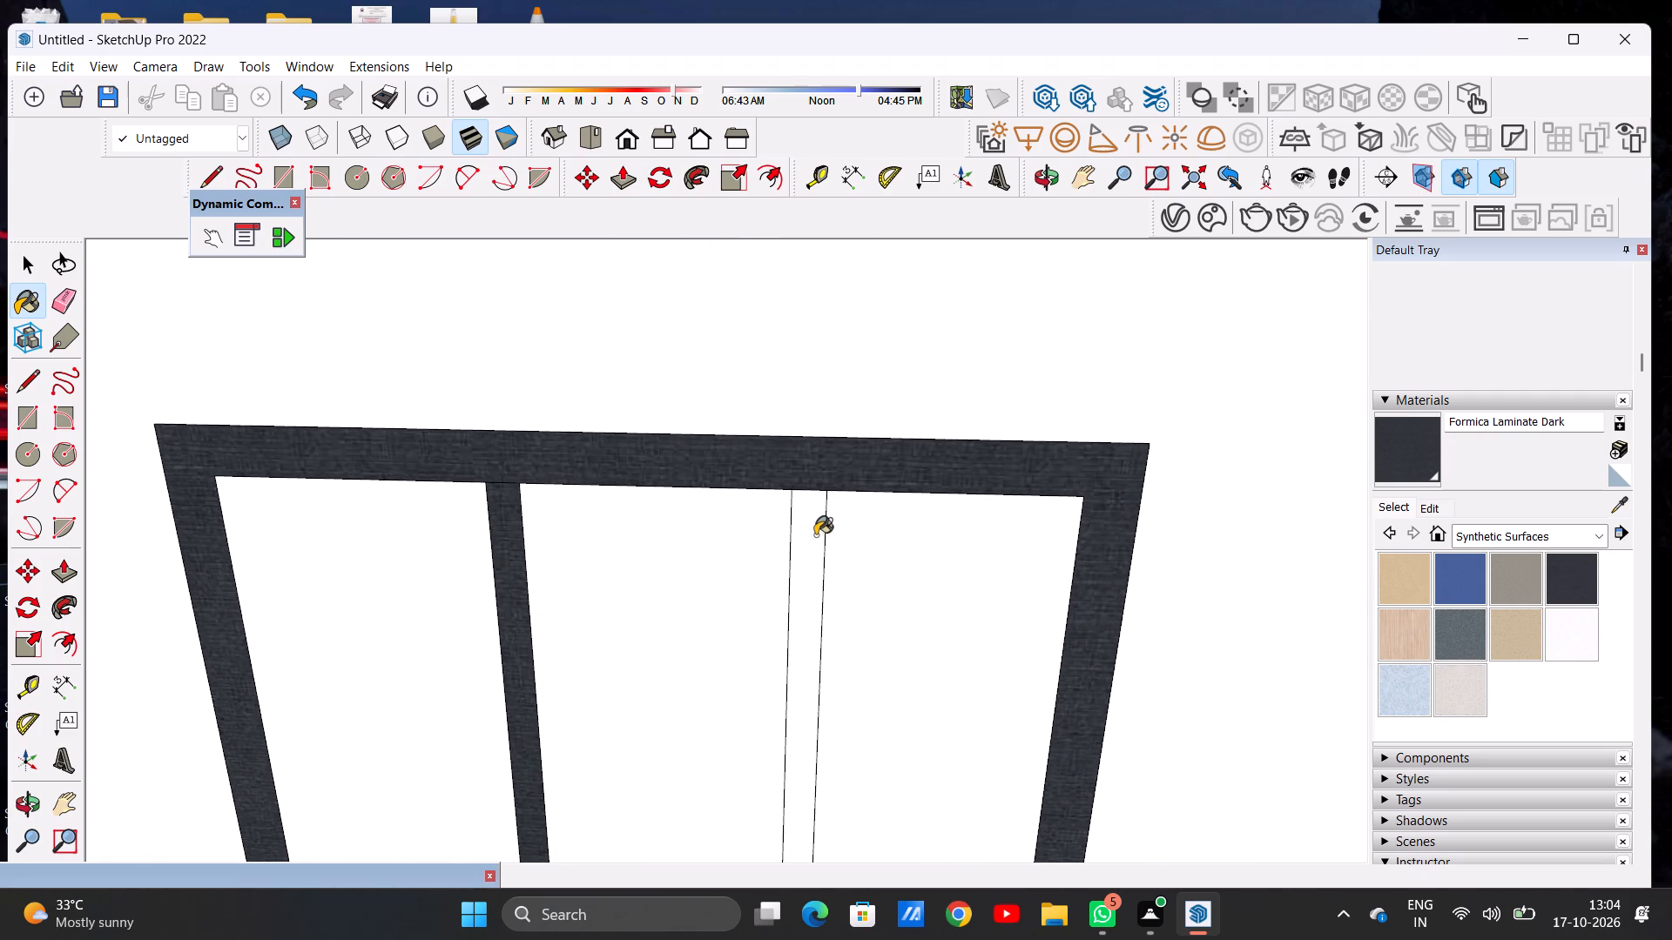
click(812, 532)
scroll(715, 594, down, 16)
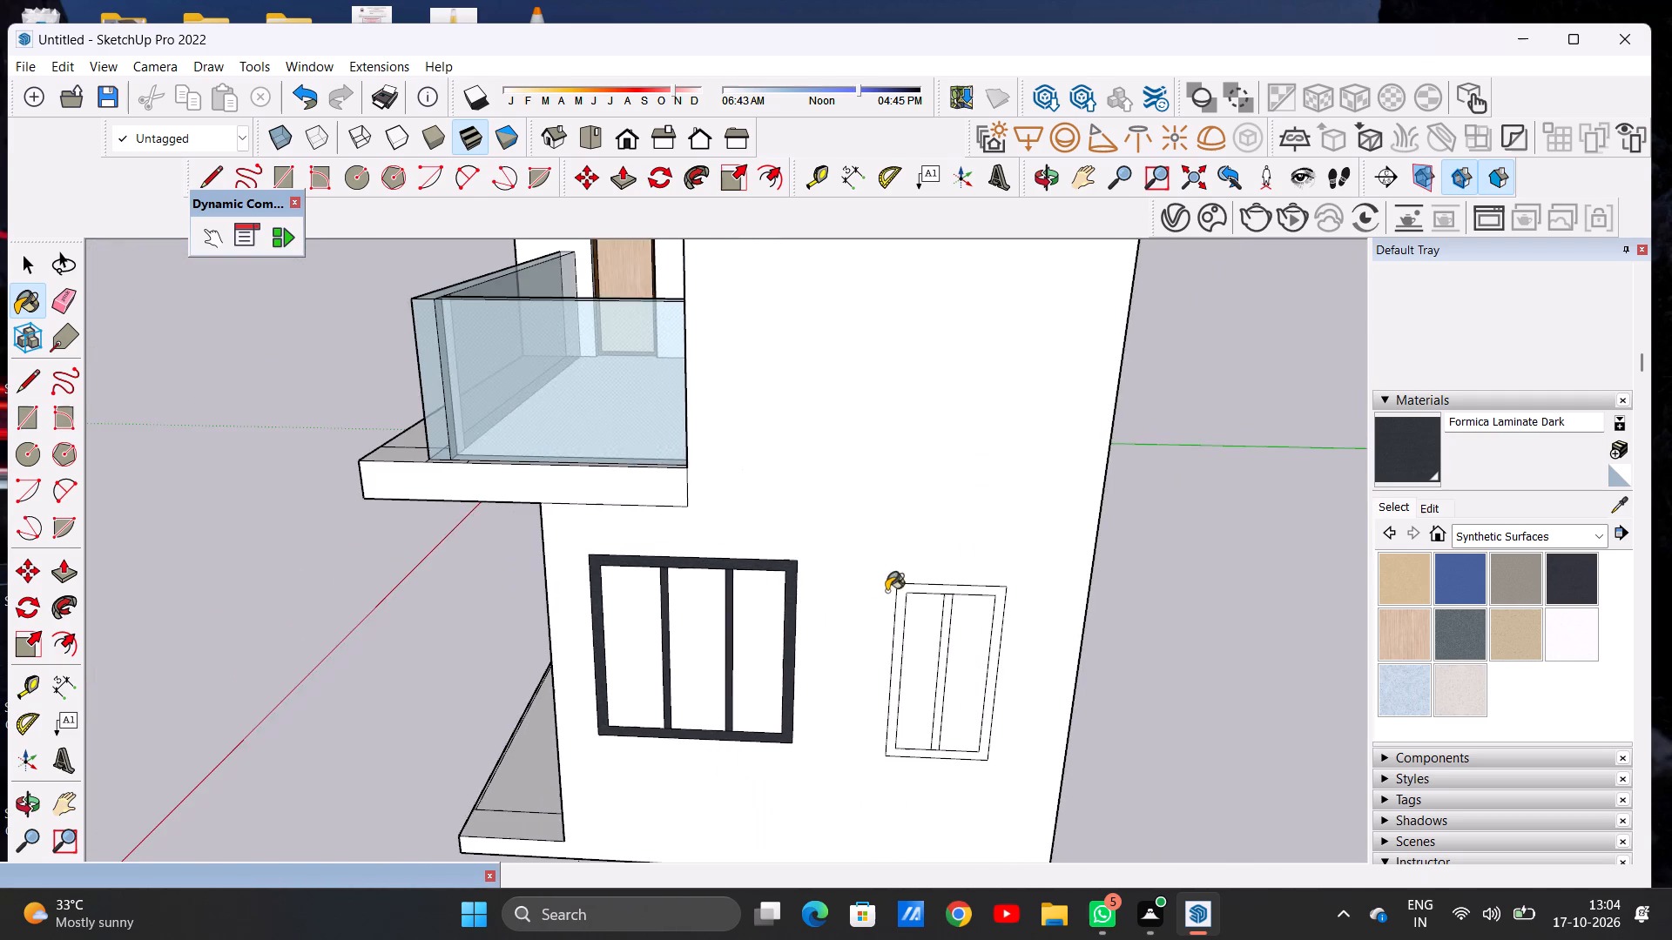
Paint the outer frame and central mullion of the two-pane ground-floor side window with Formica Laminate Dark.
scroll(934, 591, up, 16)
click(973, 580)
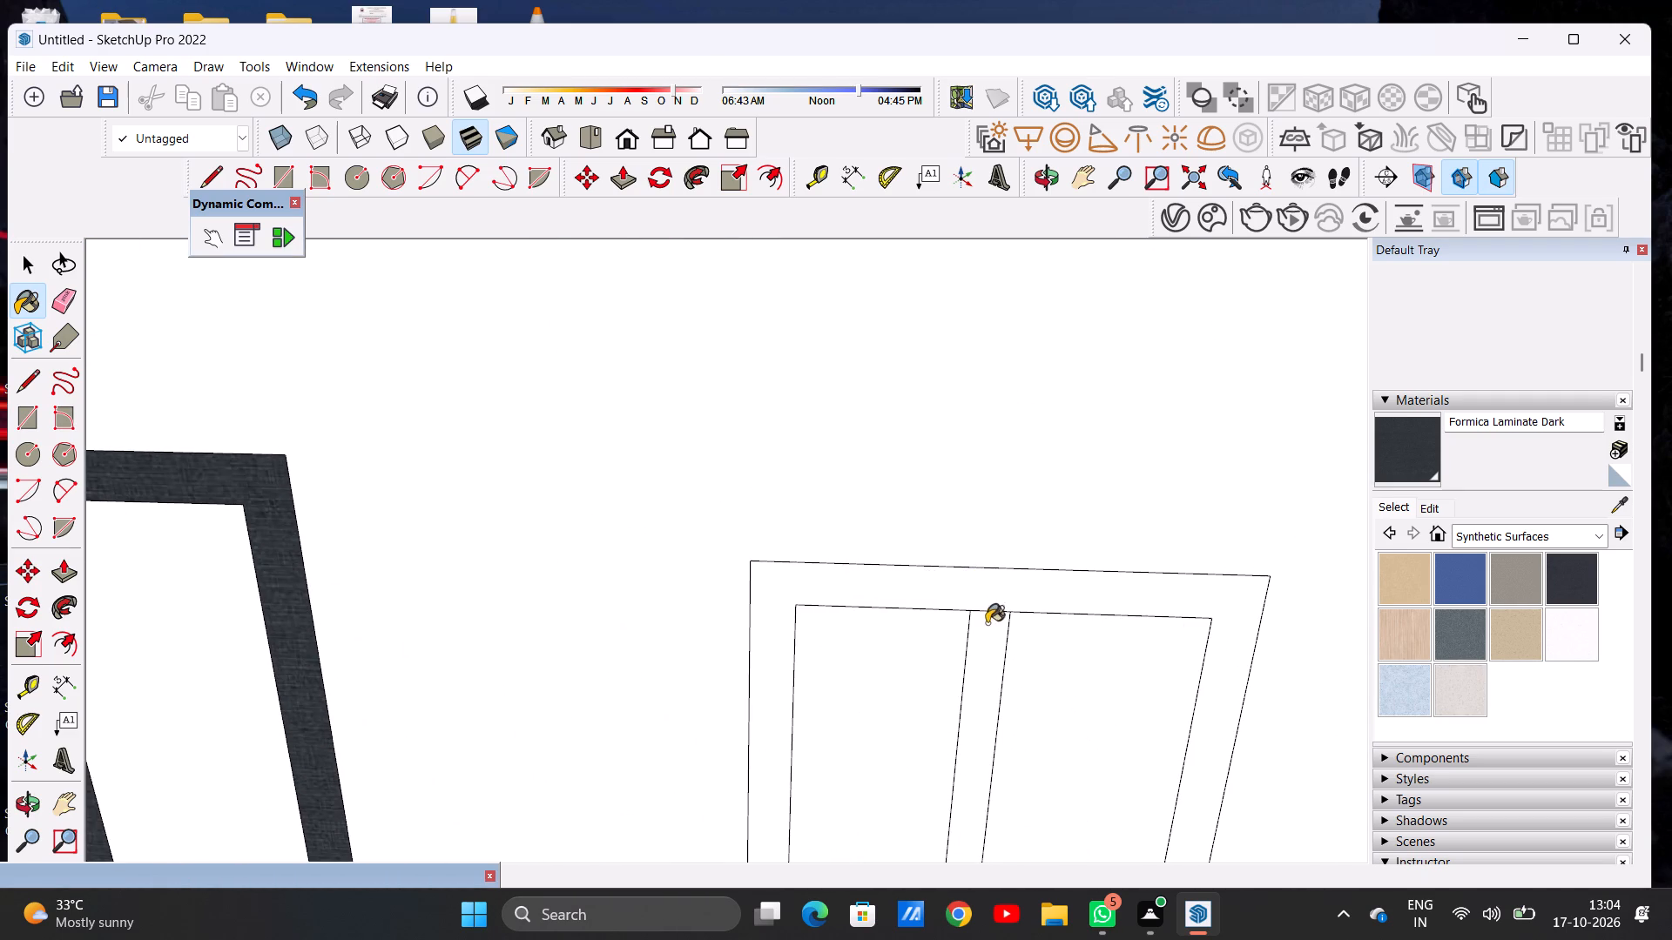
click(988, 627)
scroll(722, 623, down, 20)
scroll(722, 623, down, 1)
scroll(728, 609, up, 1)
scroll(728, 609, down, 5)
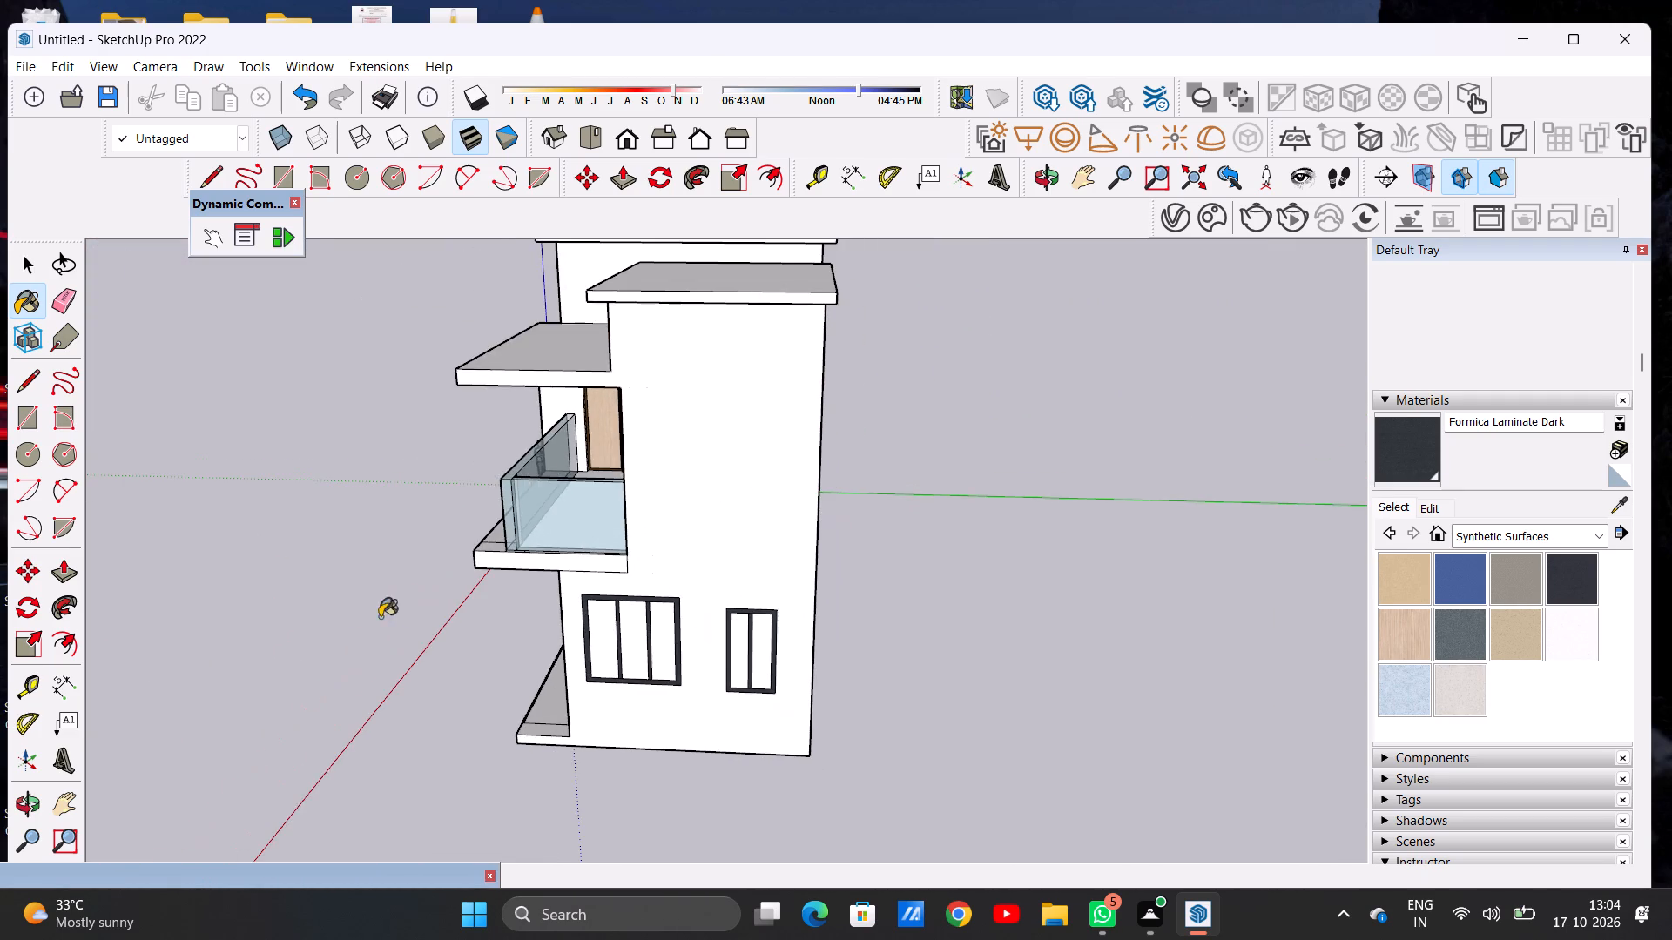
Paint the three panes of the larger ground-floor side window with Translucent Glass Gray from the Glass and Mirrors materials.
middle_drag(337, 614, 681, 580)
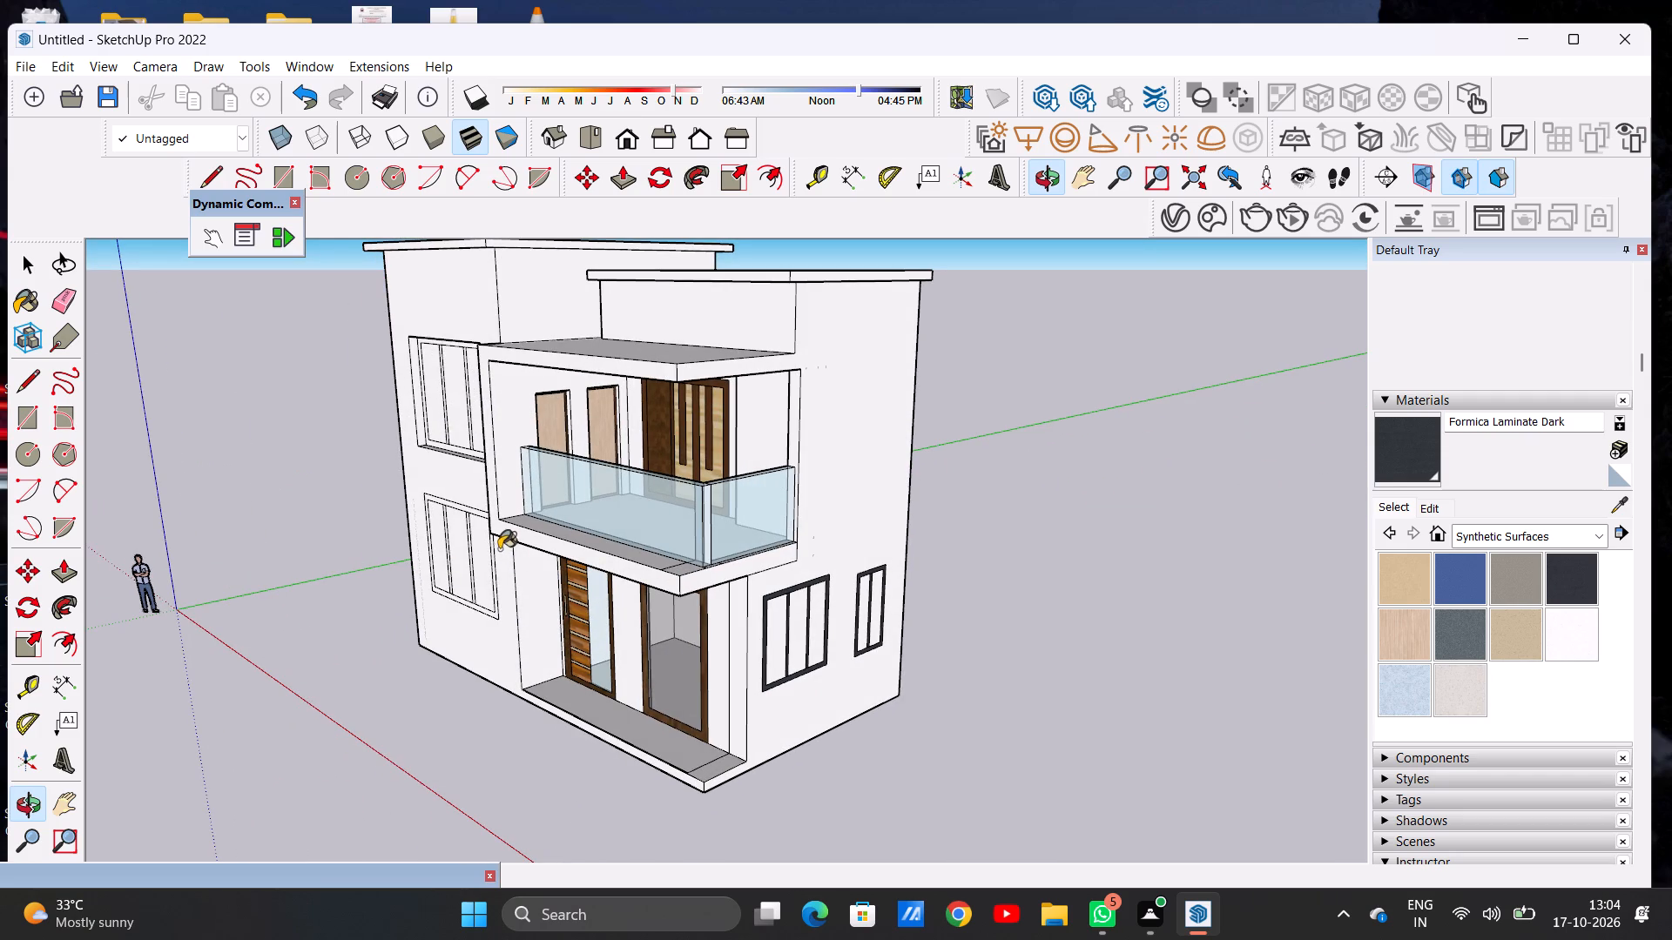
middle_drag(683, 580, 334, 498)
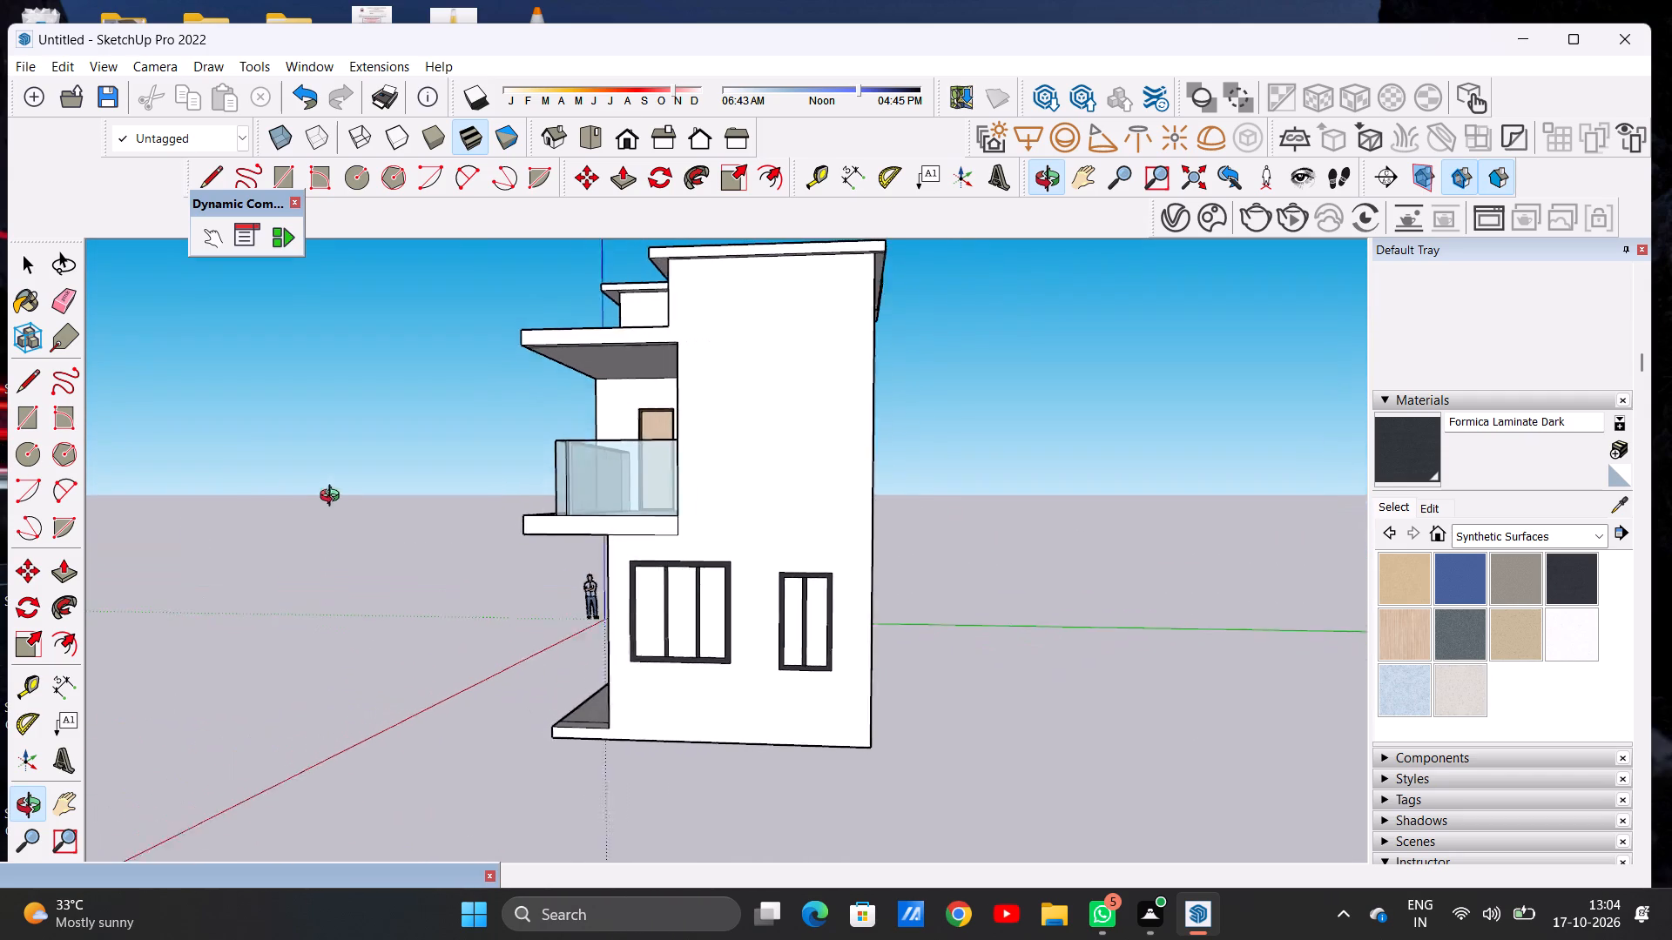
middle_drag(334, 498, 346, 500)
scroll(685, 601, up, 7)
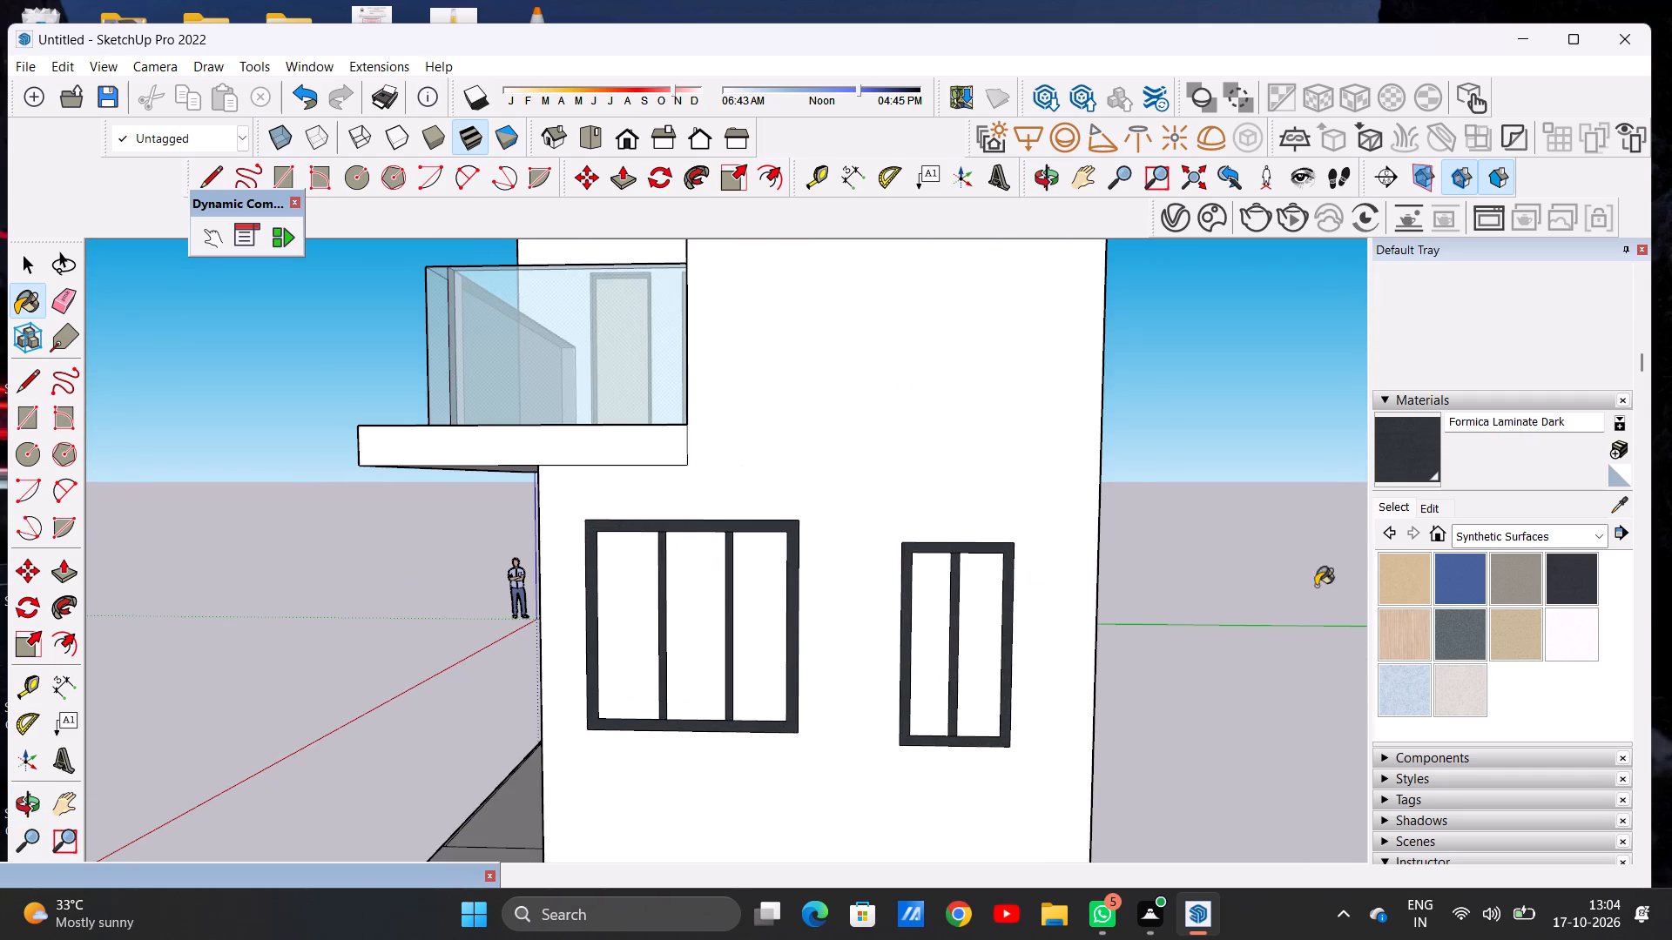
click(1513, 540)
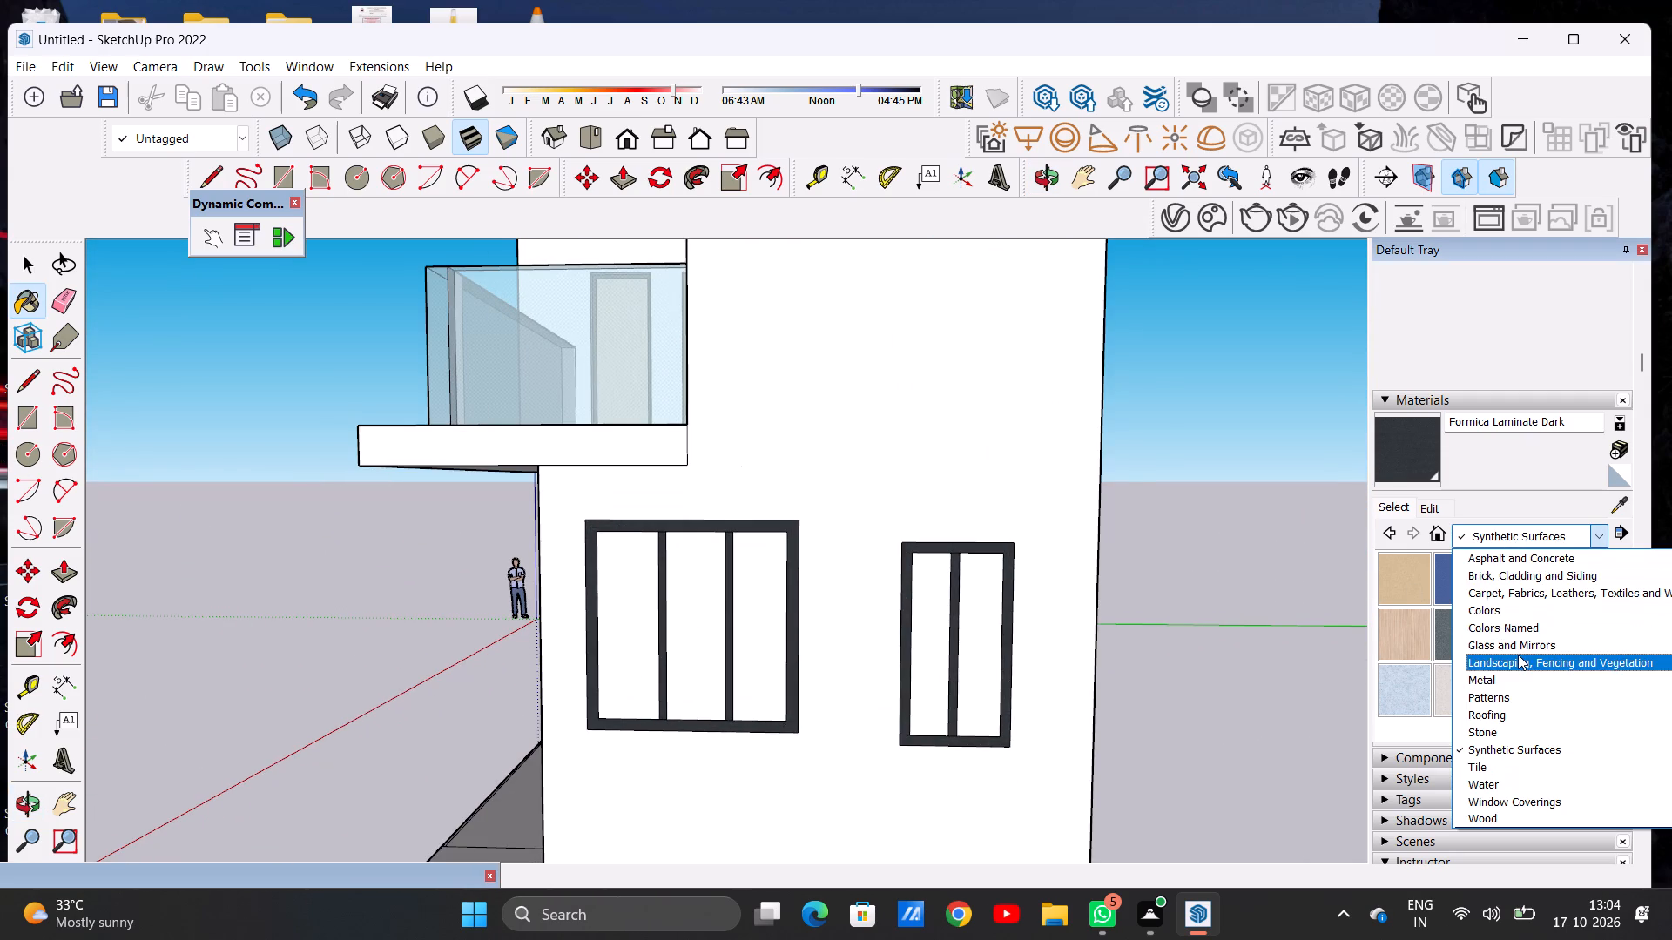
click(1519, 651)
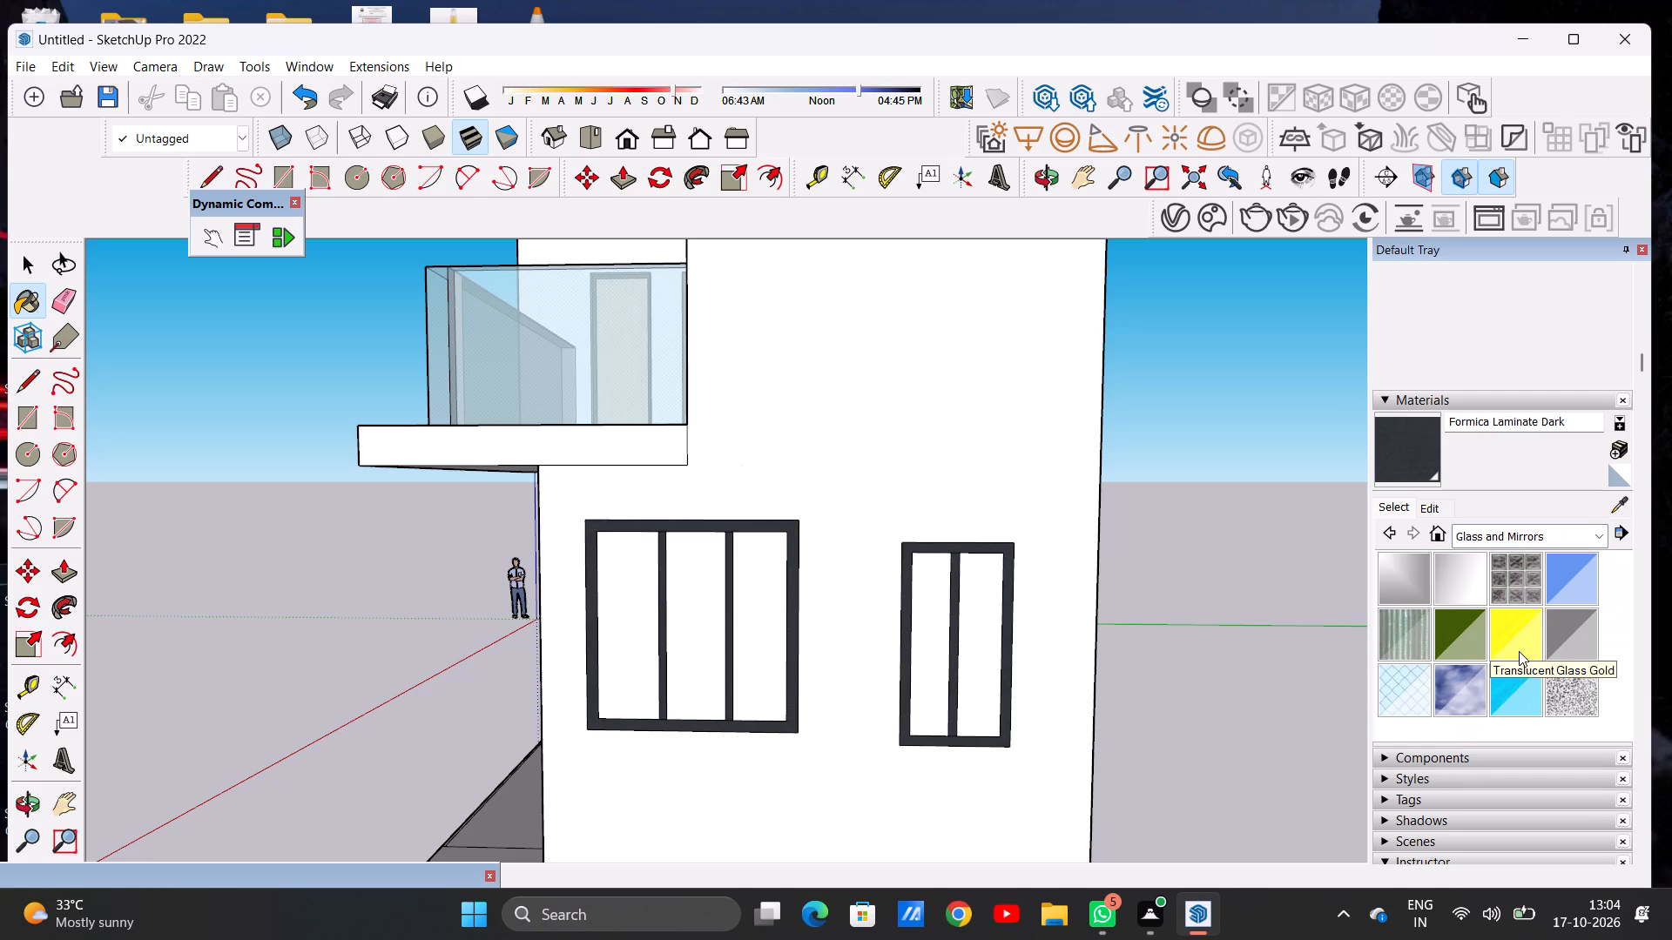
click(1570, 633)
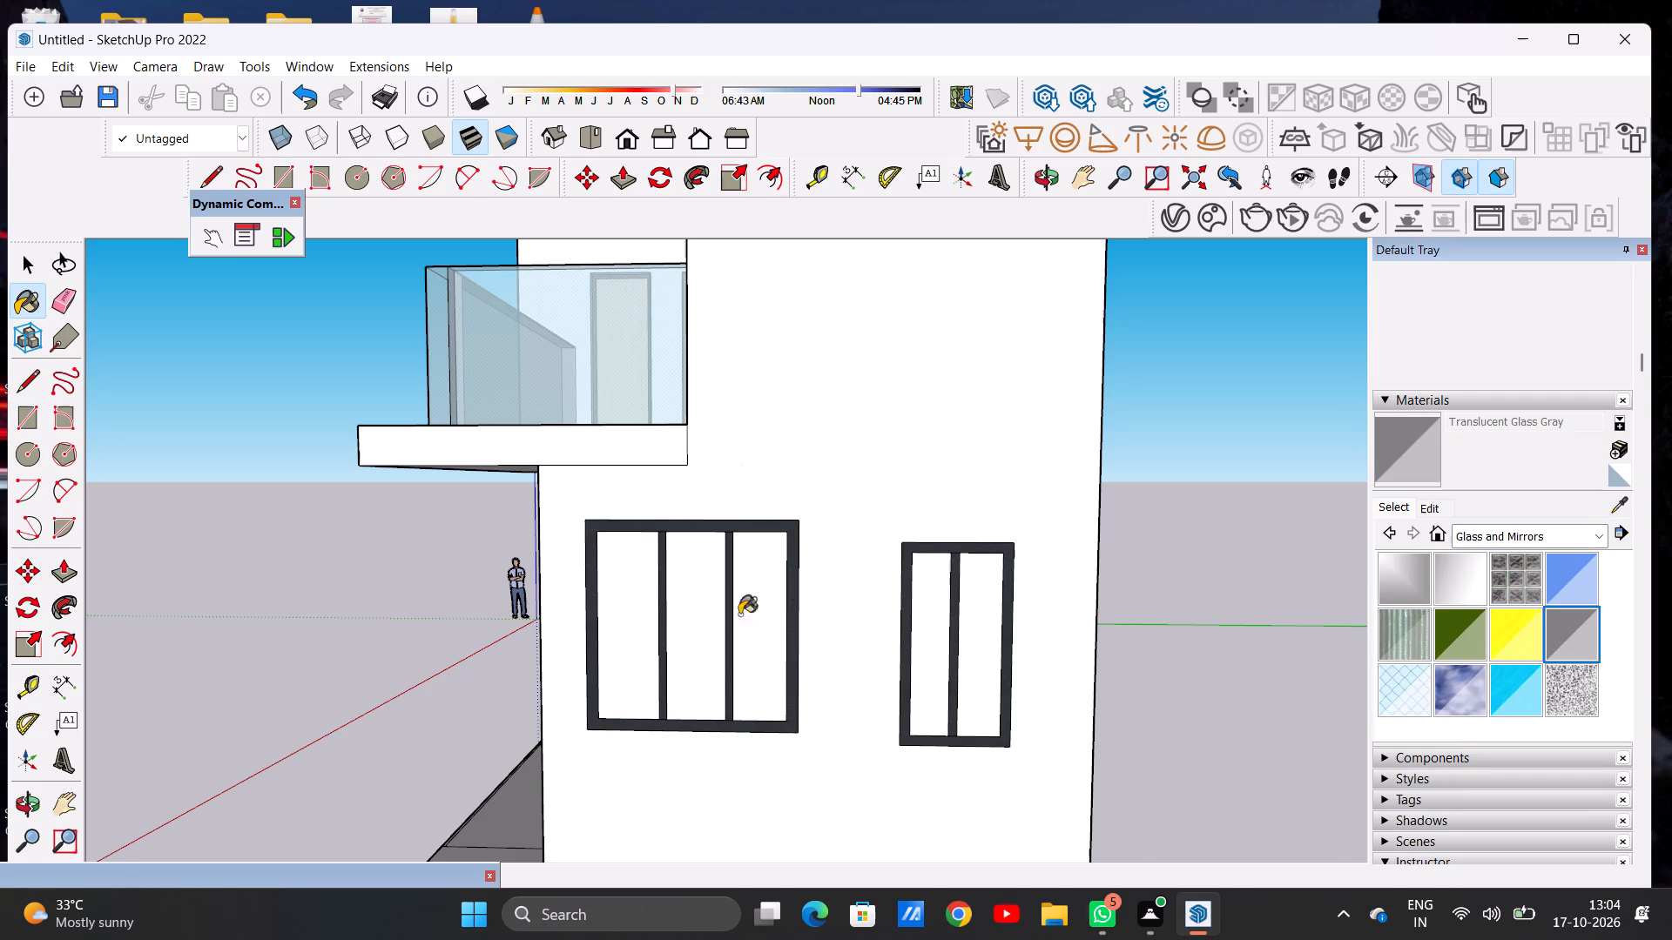
scroll(640, 633, up, 4)
click(629, 622)
click(730, 594)
click(815, 584)
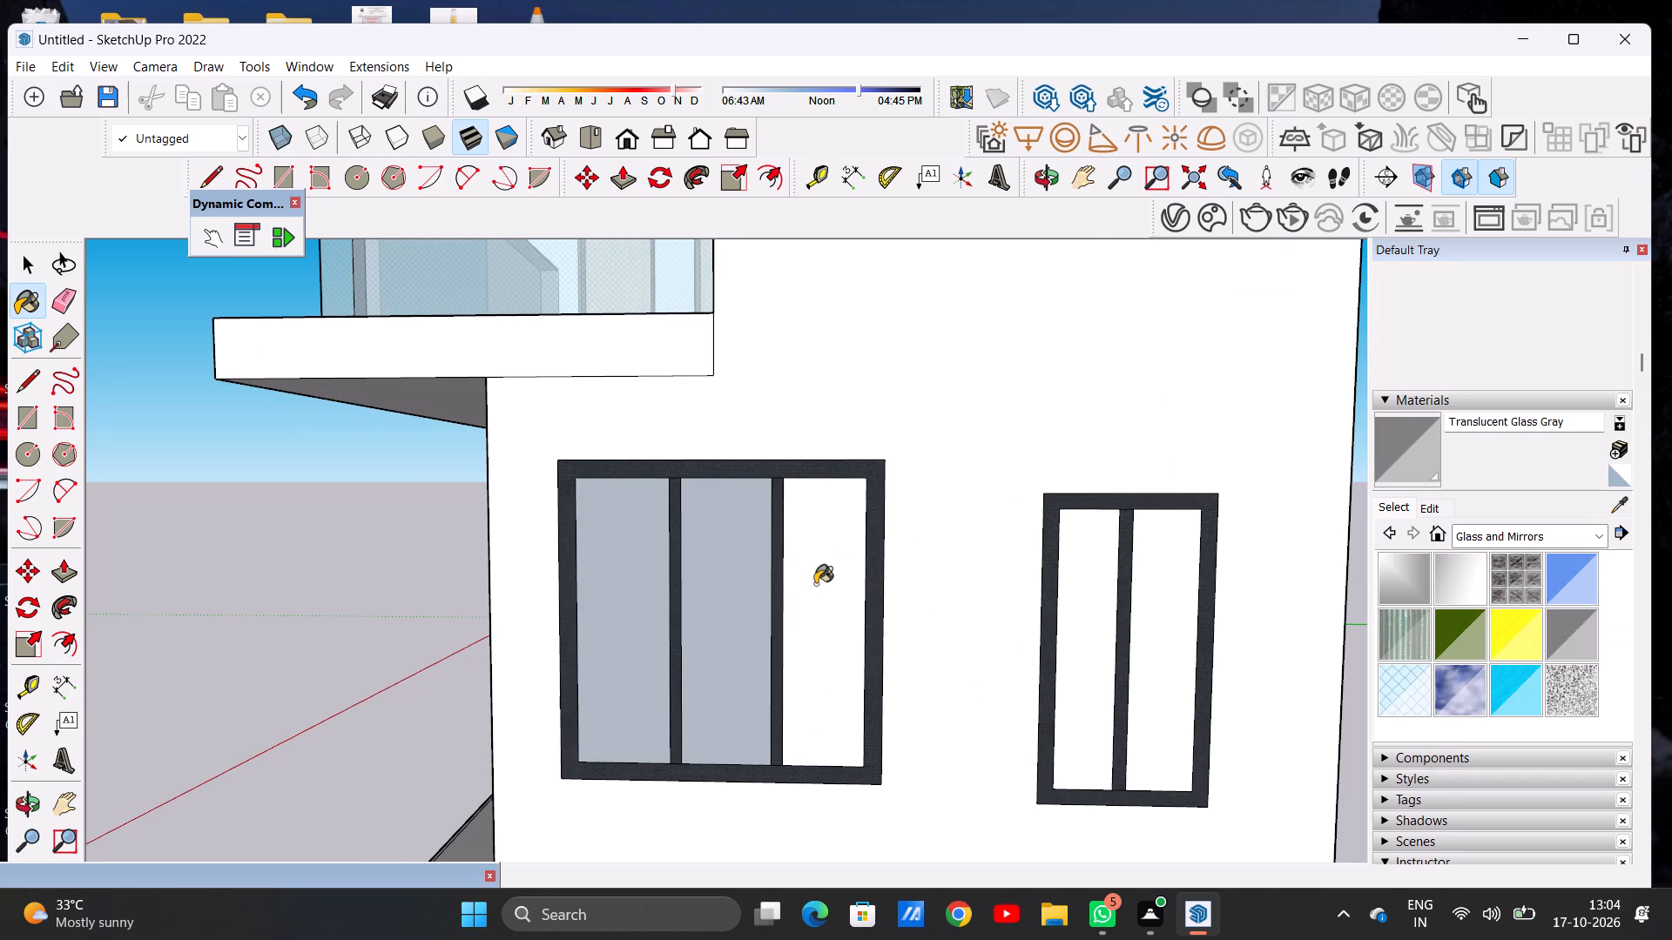
Paint both panes of the two-pane ground-floor side window with Translucent Glass Gray.
scroll(469, 688, down, 9)
scroll(638, 681, up, 5)
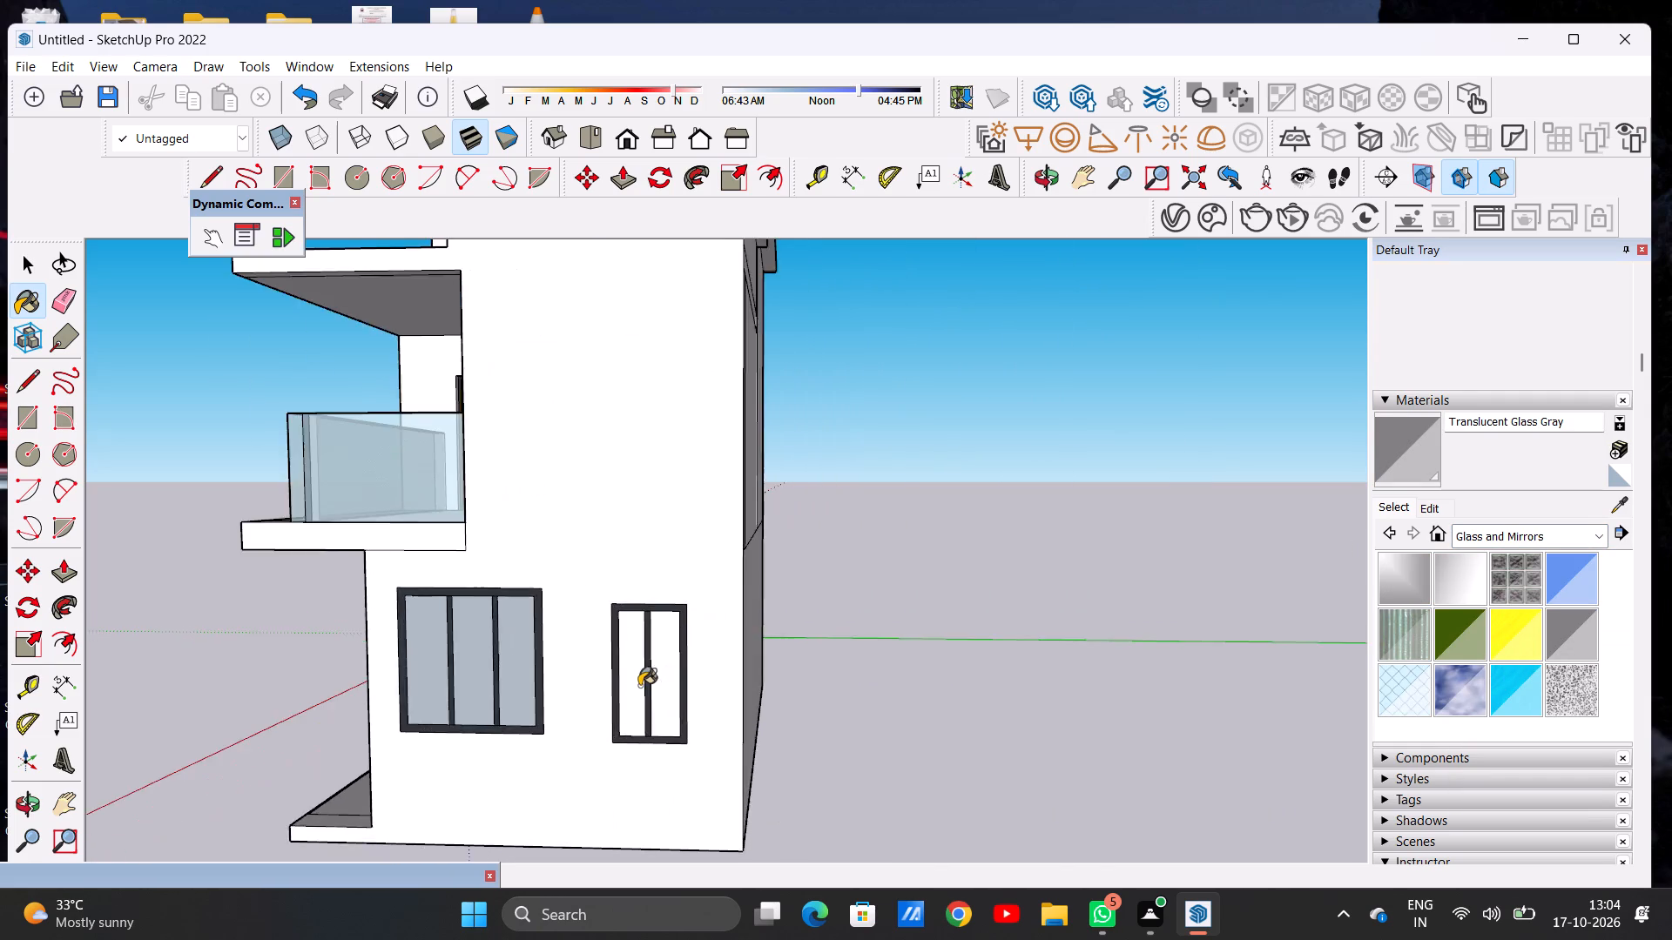
scroll(639, 686, up, 3)
scroll(637, 686, down, 2)
scroll(637, 686, up, 1)
click(637, 685)
click(683, 668)
scroll(556, 787, down, 7)
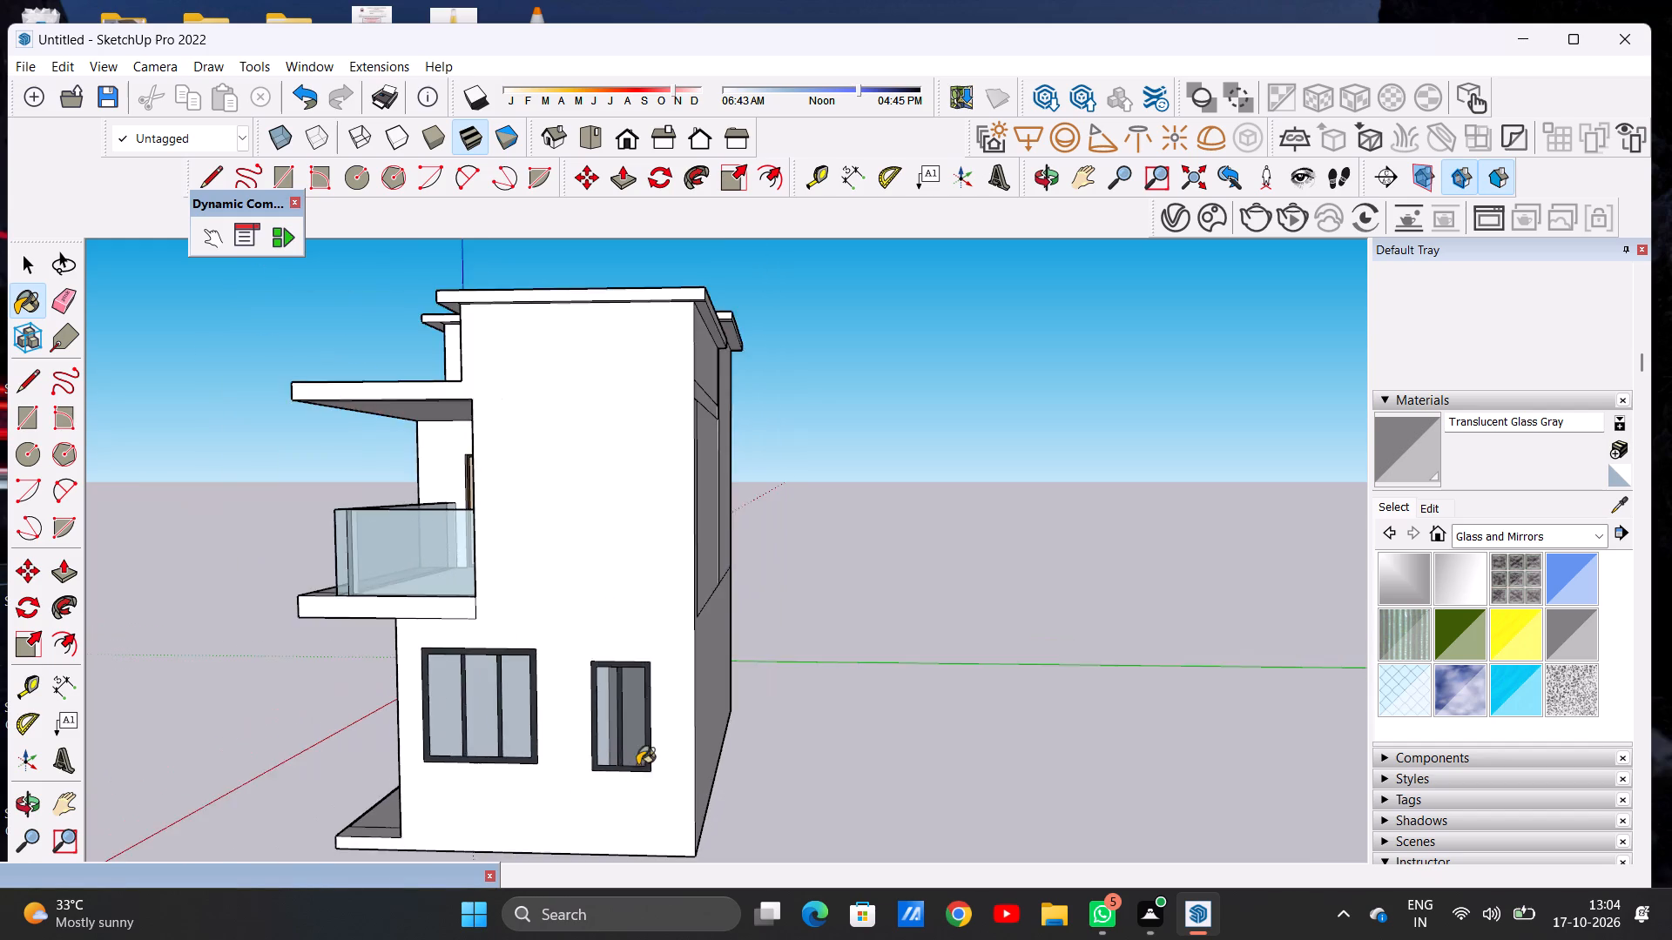
scroll(637, 765, down, 2)
scroll(509, 765, up, 5)
key(space)
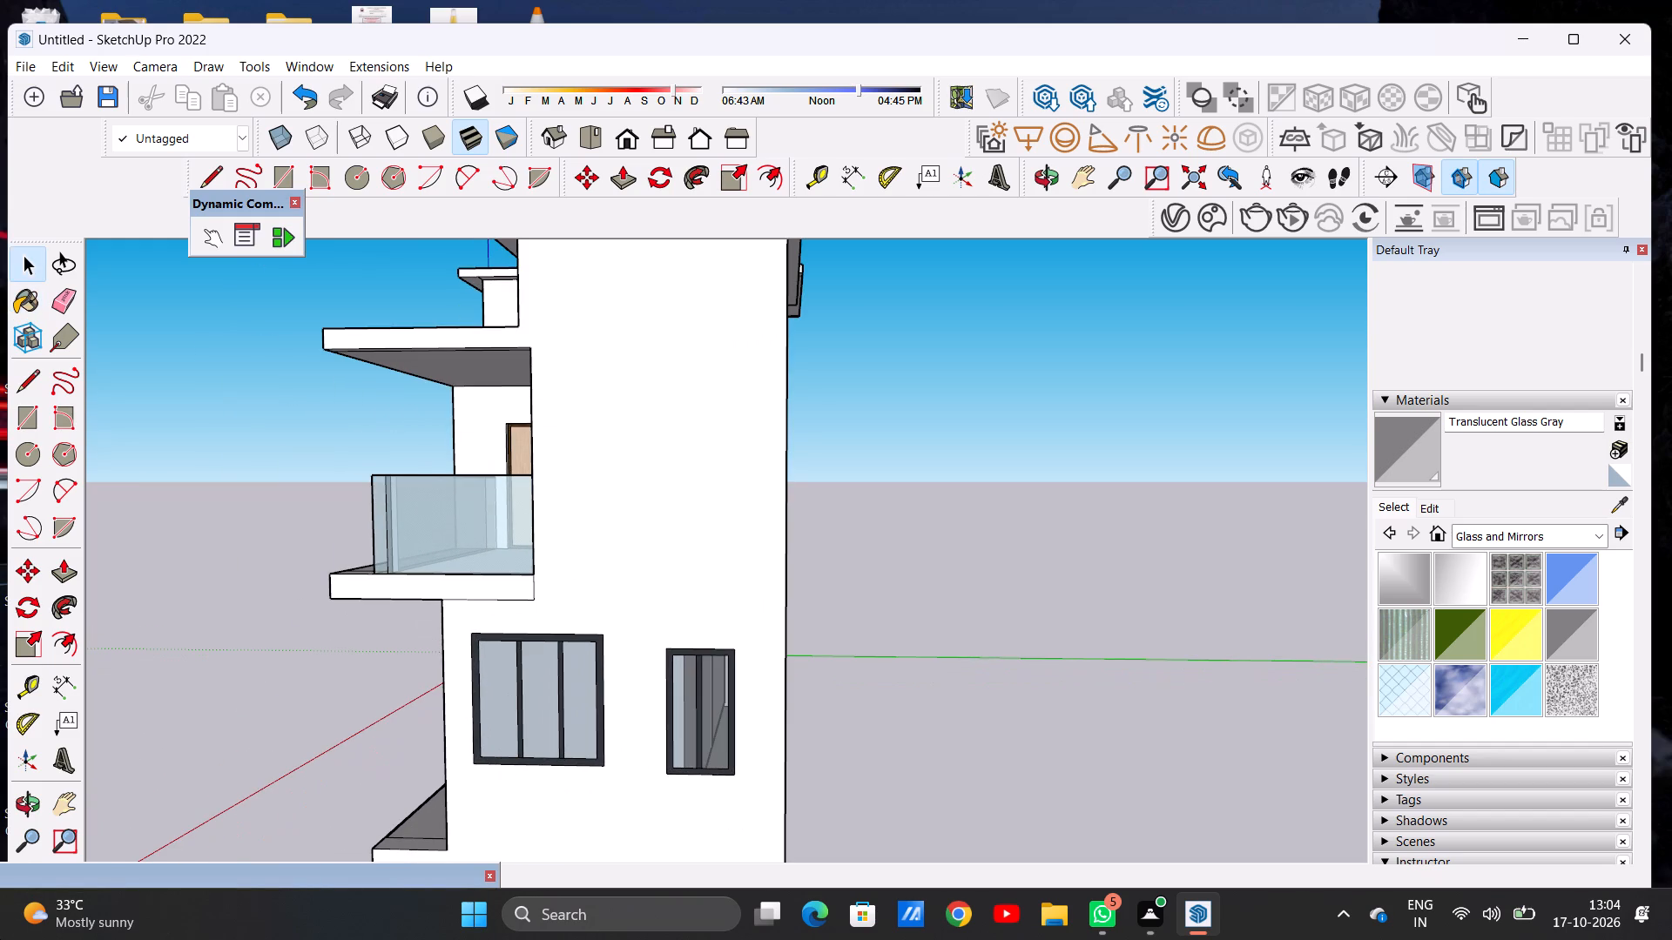
Draw a rectangular window outline of about 48 ft² on the upper-floor side wall, beside the balcony and above the ground-floor windows.
scroll(14, 937, down, 9)
scroll(511, 583, down, 8)
scroll(616, 469, up, 4)
middle_drag(572, 486, 647, 492)
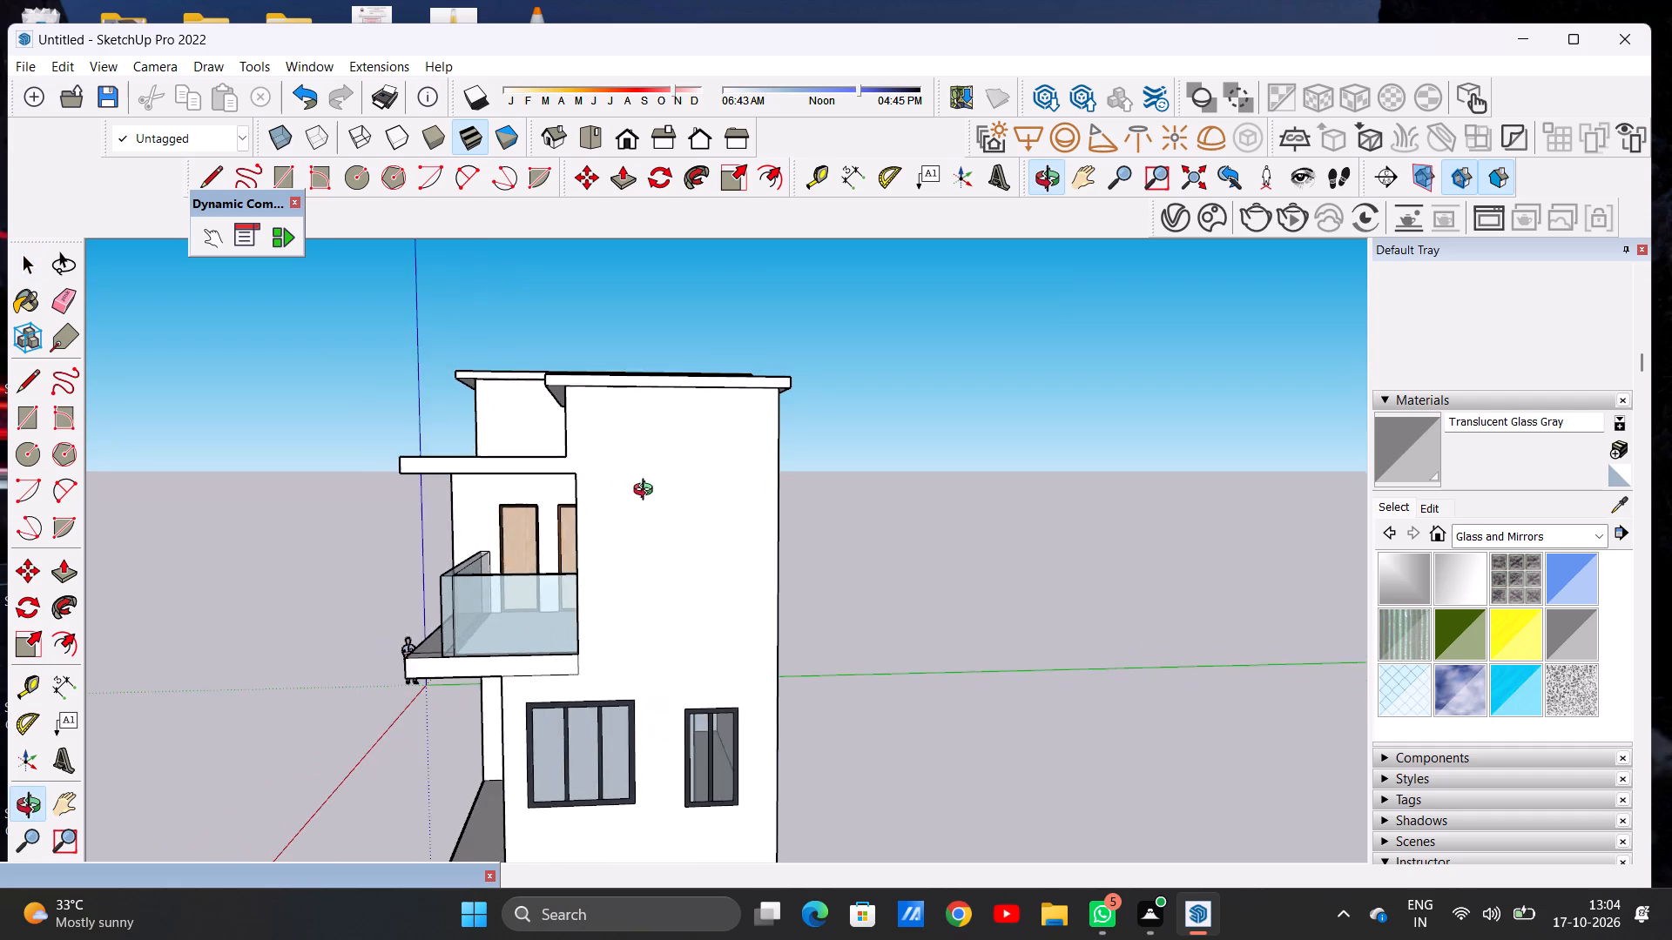
middle_drag(647, 492, 652, 488)
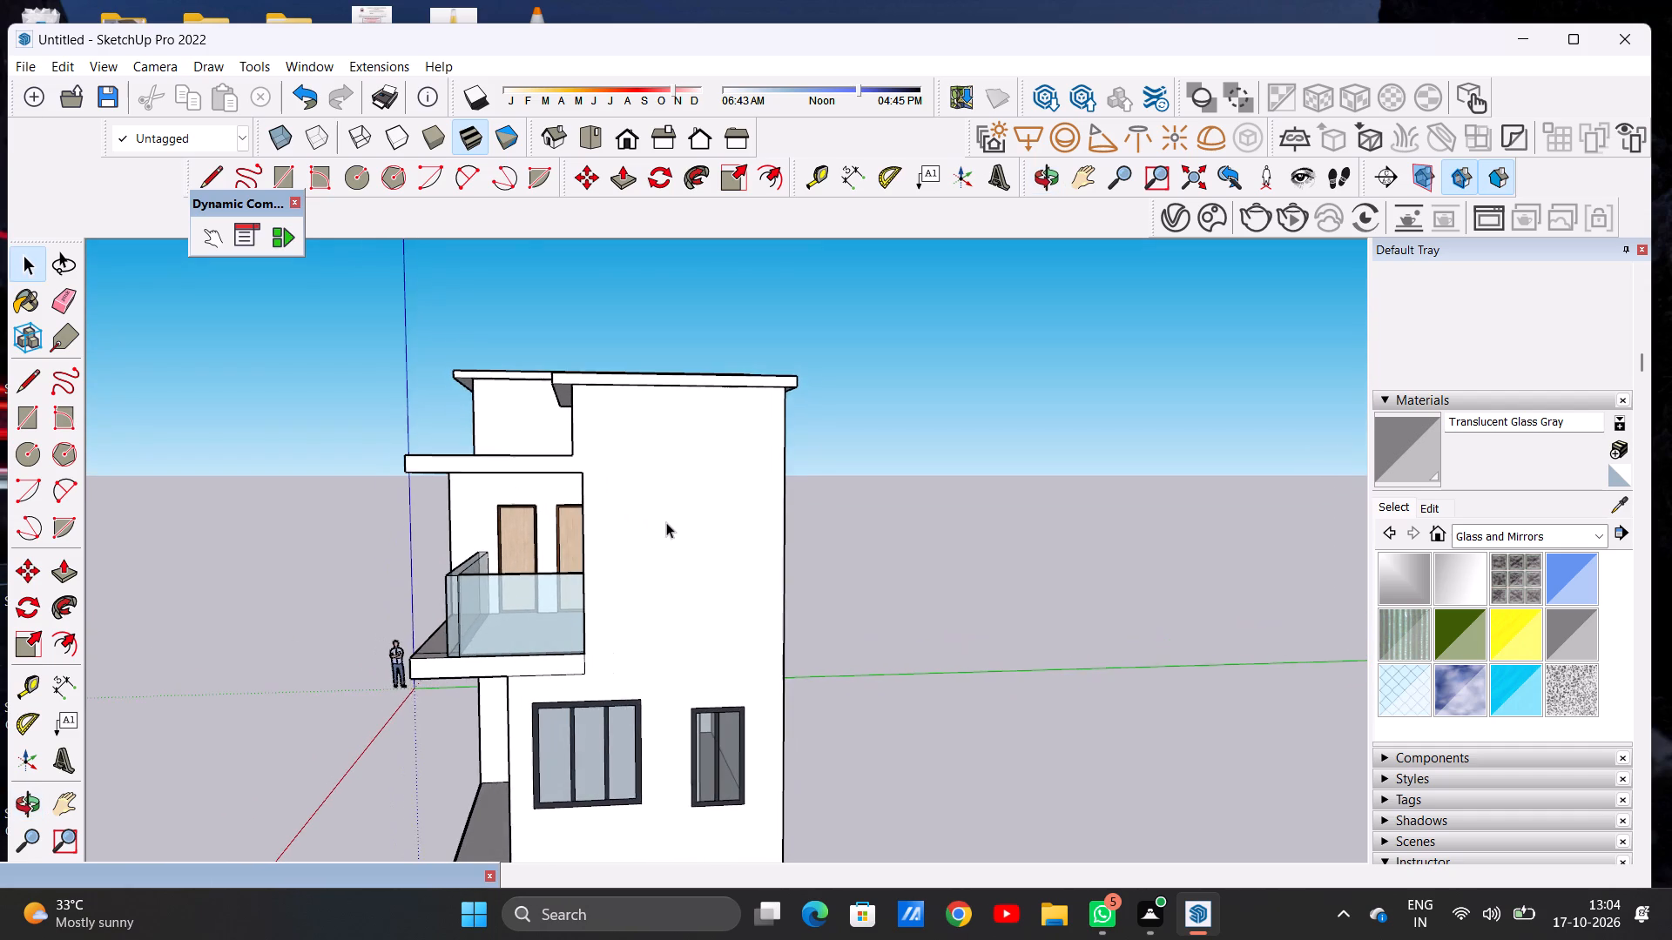
scroll(666, 522, up, 1)
key(r)
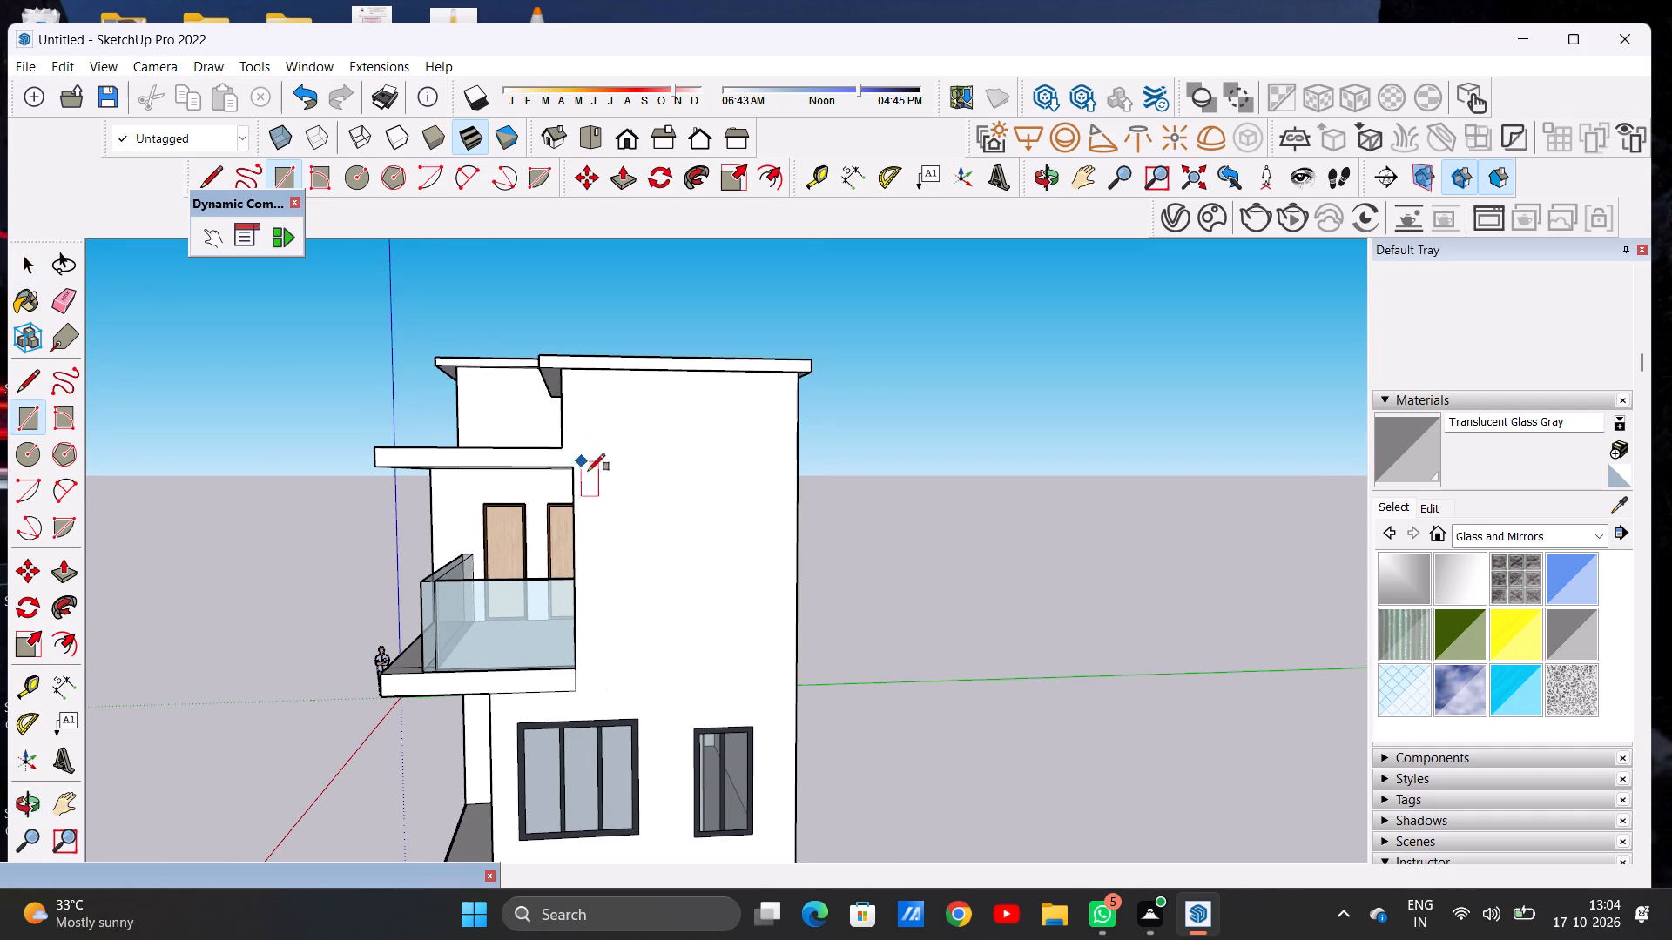
click(622, 507)
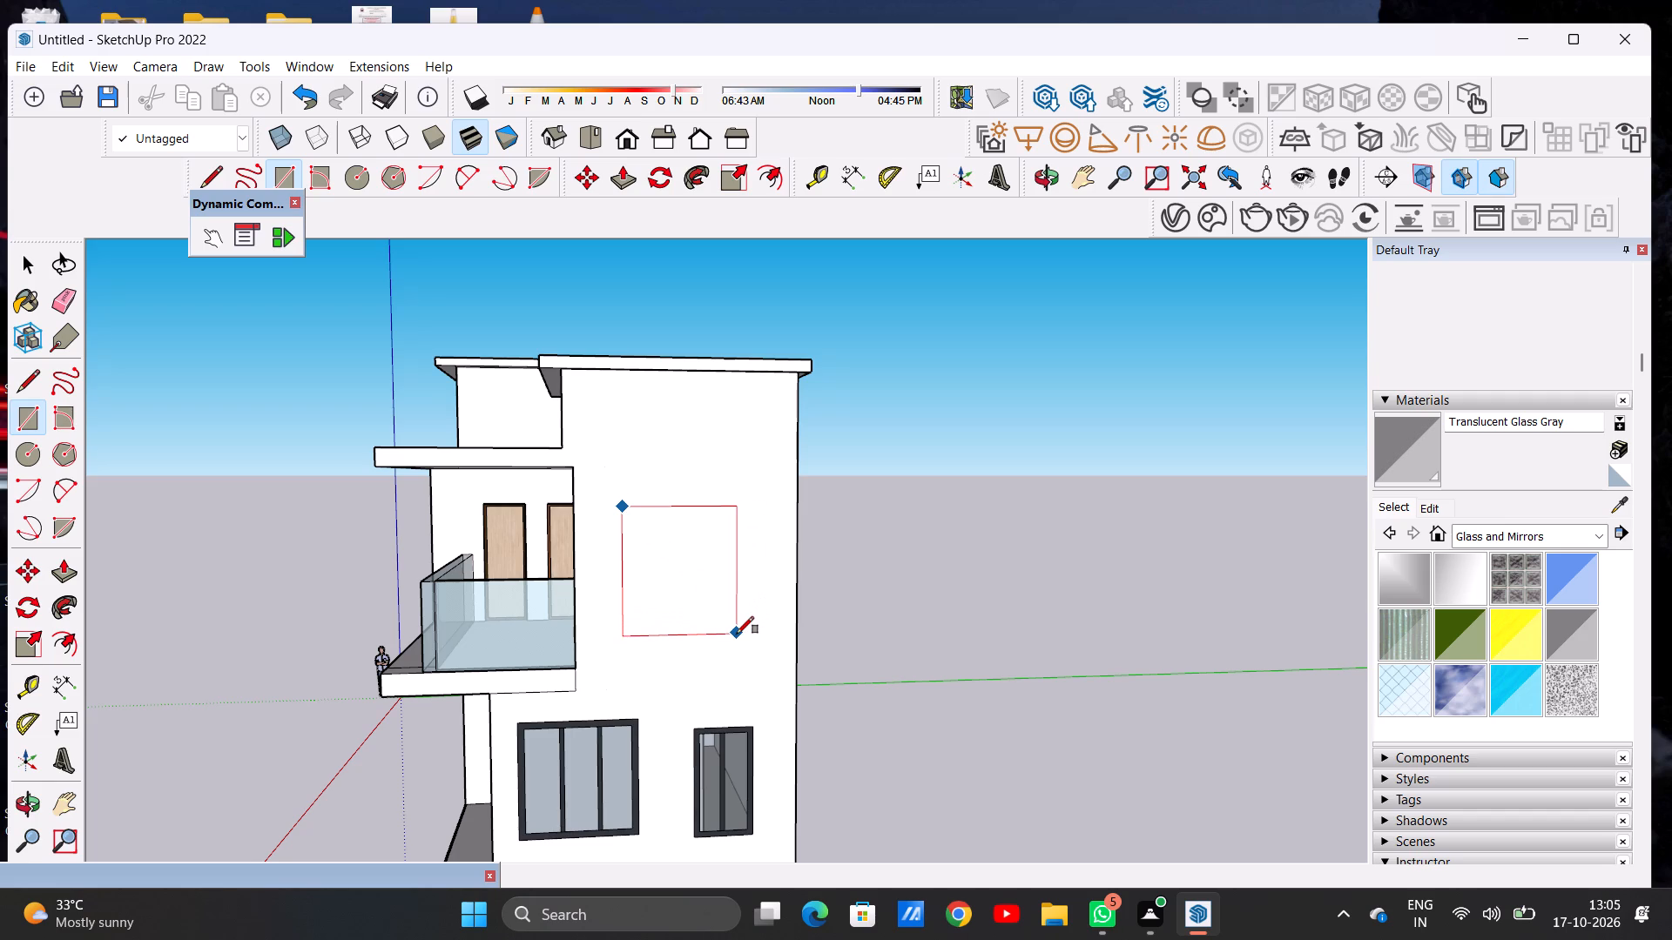
click(737, 634)
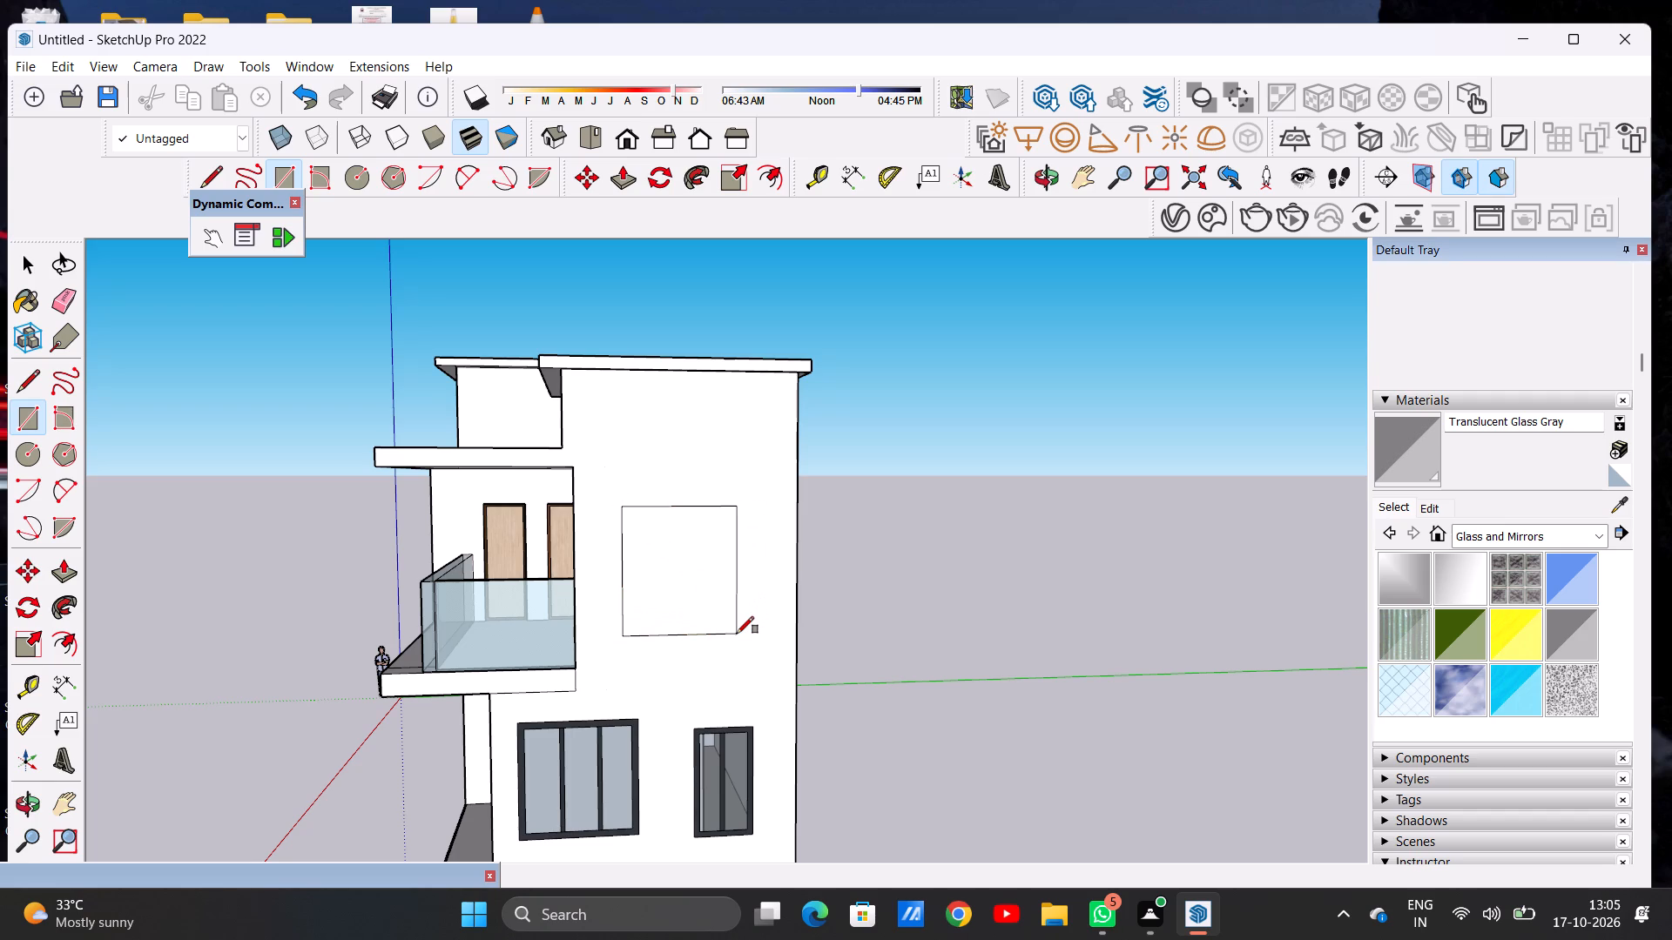
key(space)
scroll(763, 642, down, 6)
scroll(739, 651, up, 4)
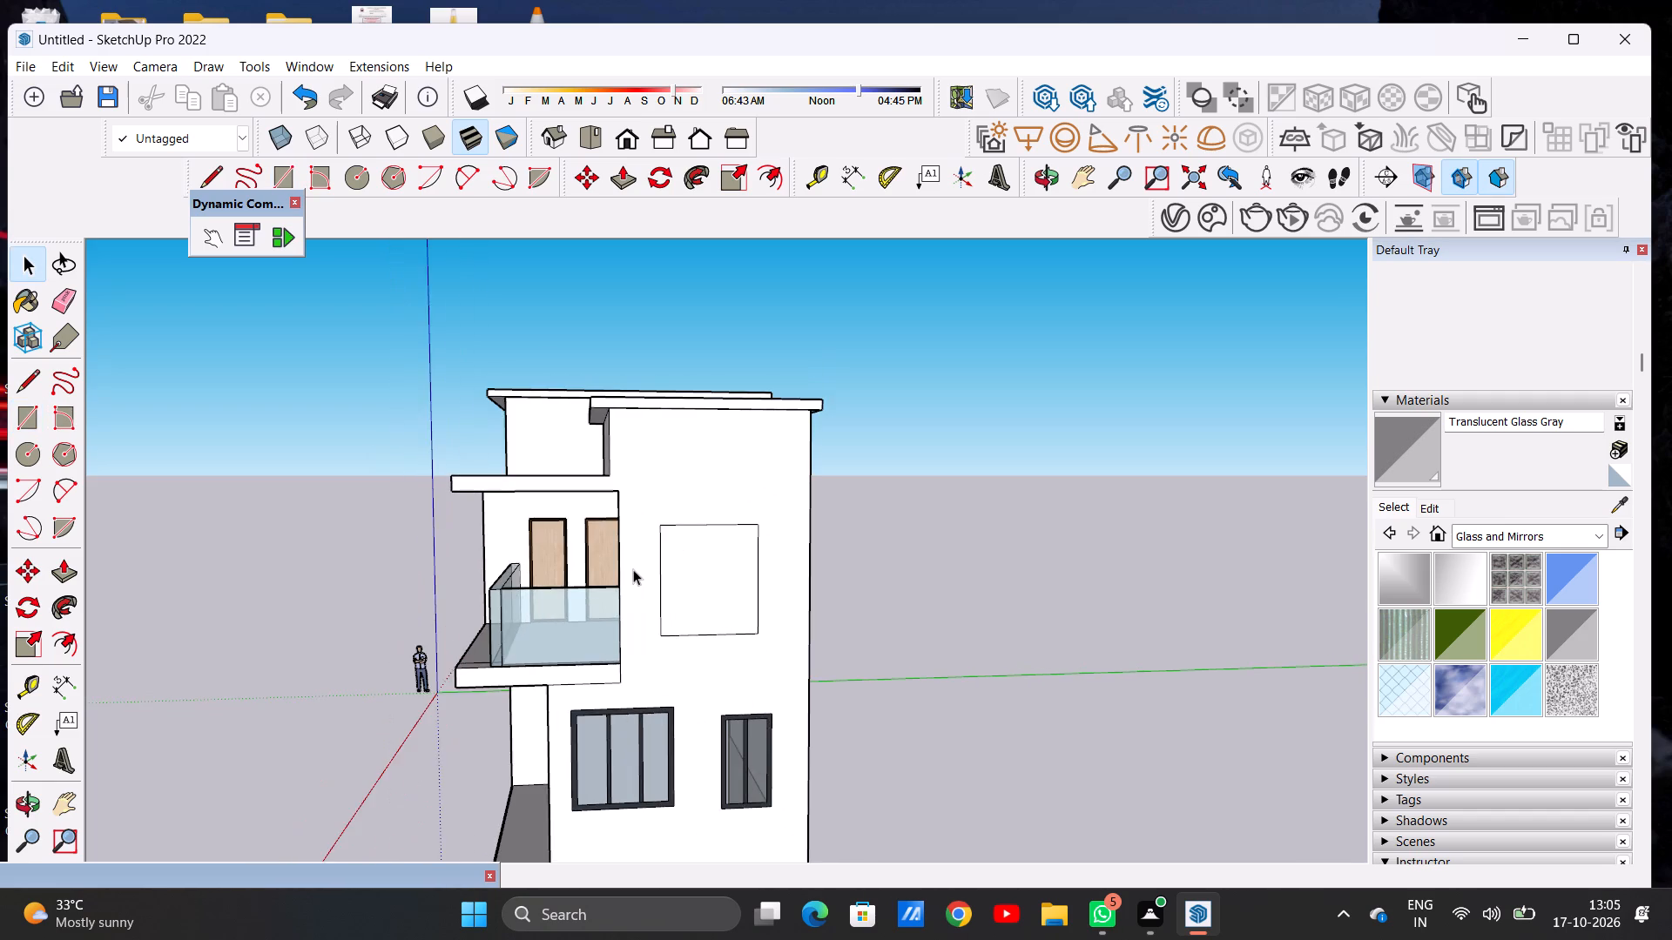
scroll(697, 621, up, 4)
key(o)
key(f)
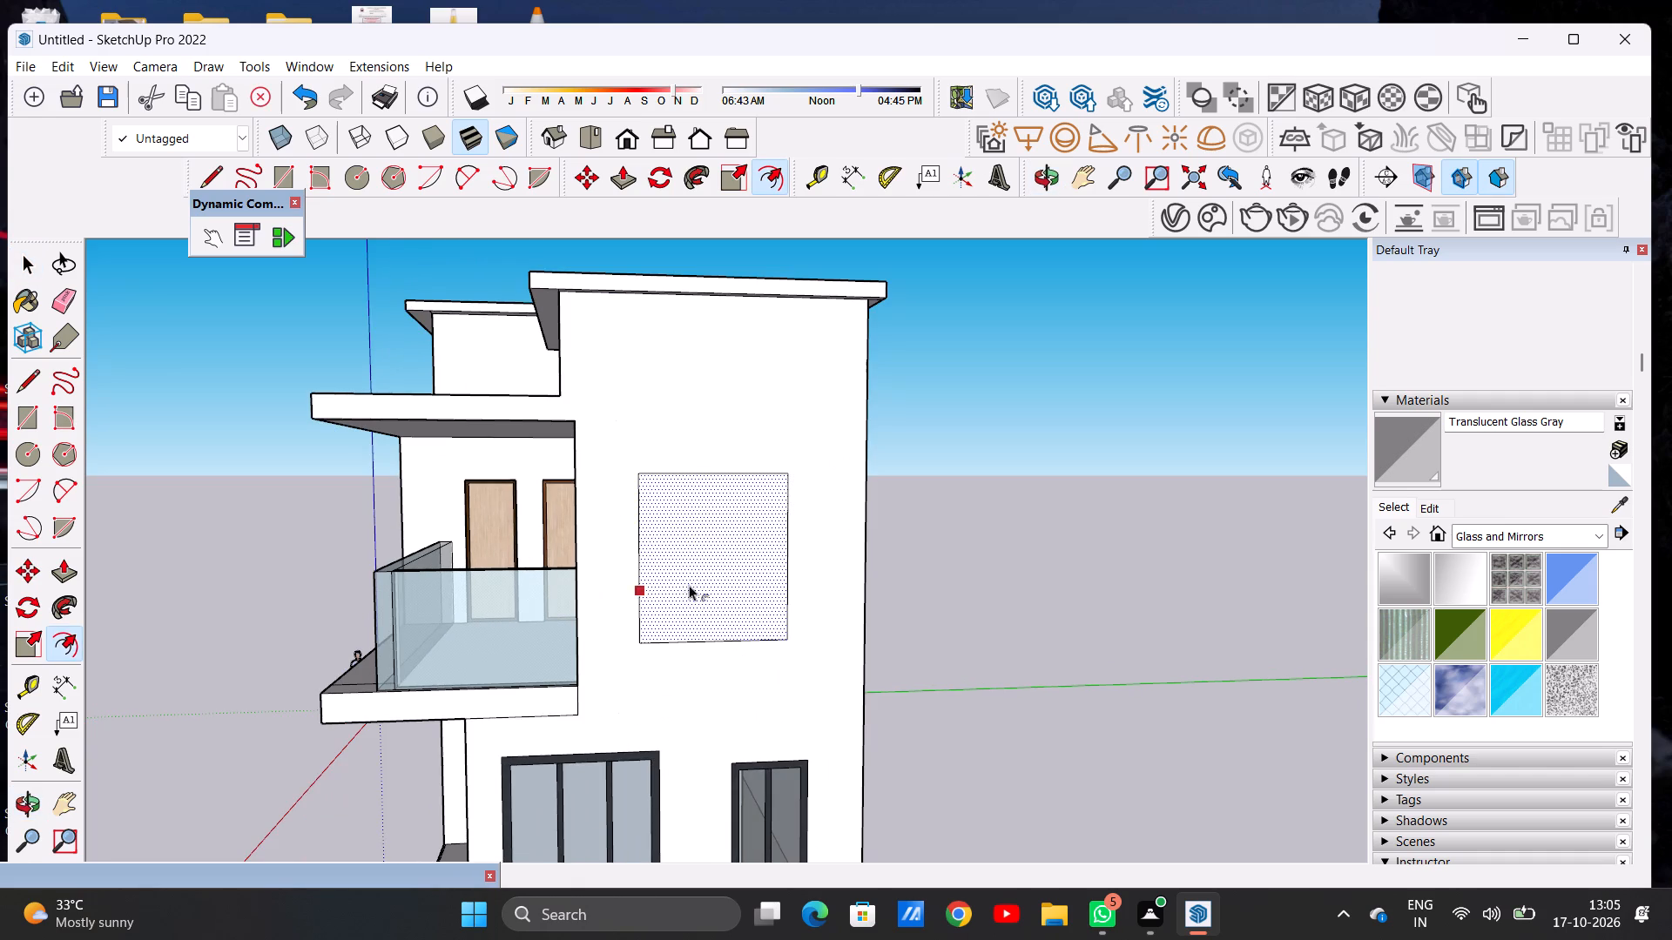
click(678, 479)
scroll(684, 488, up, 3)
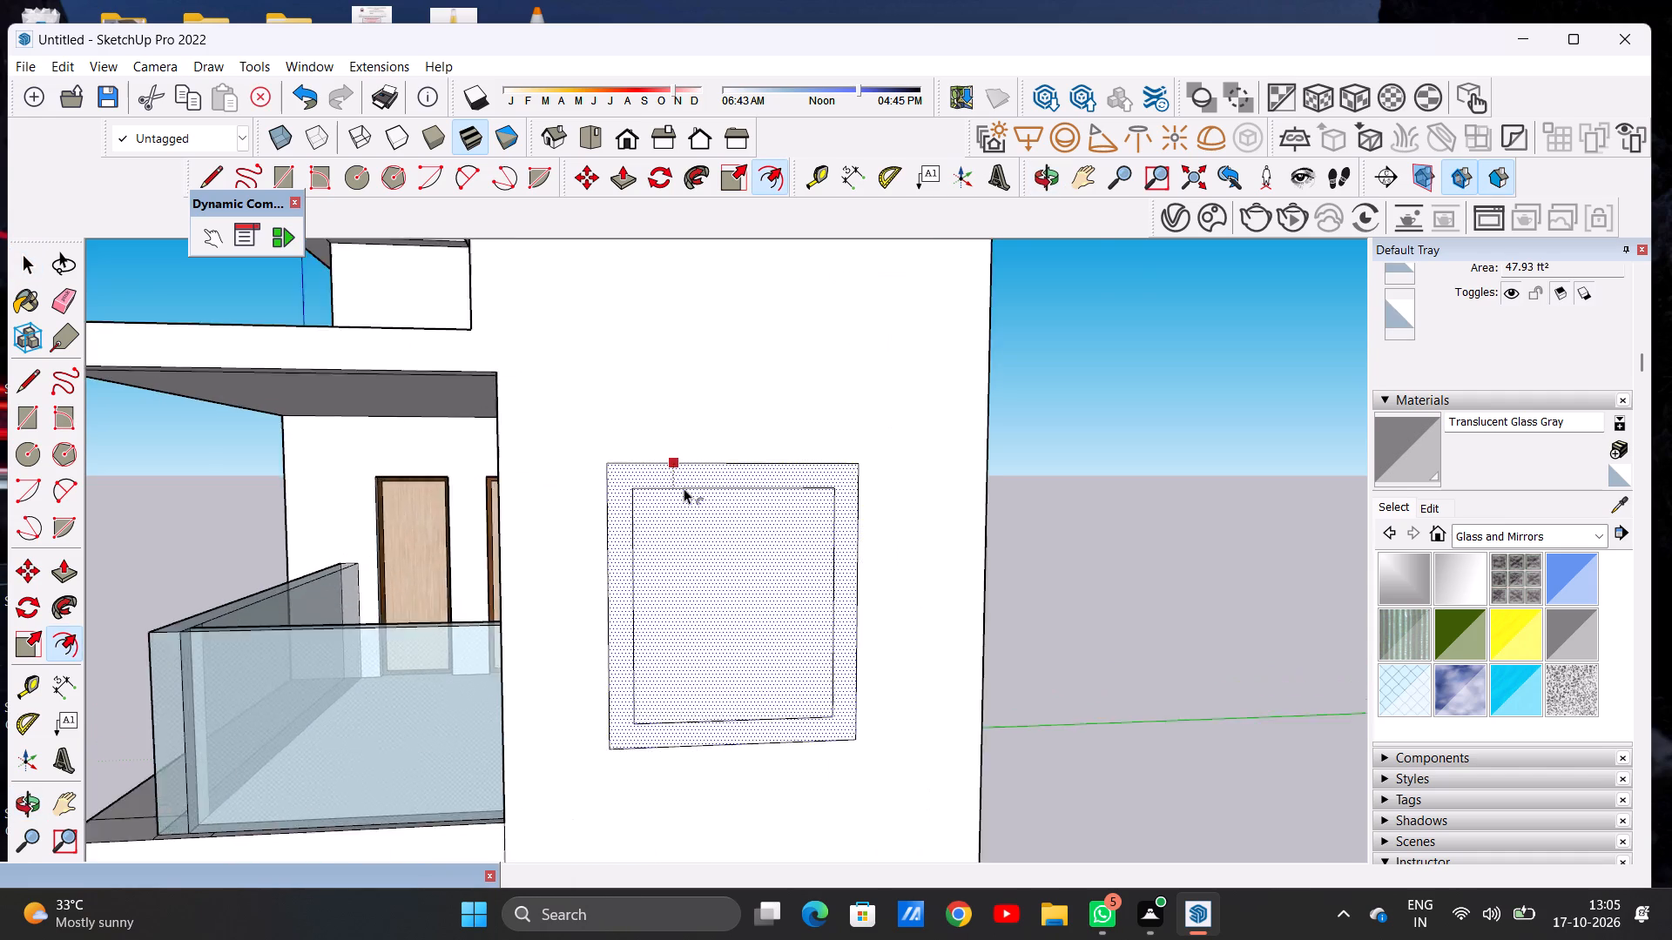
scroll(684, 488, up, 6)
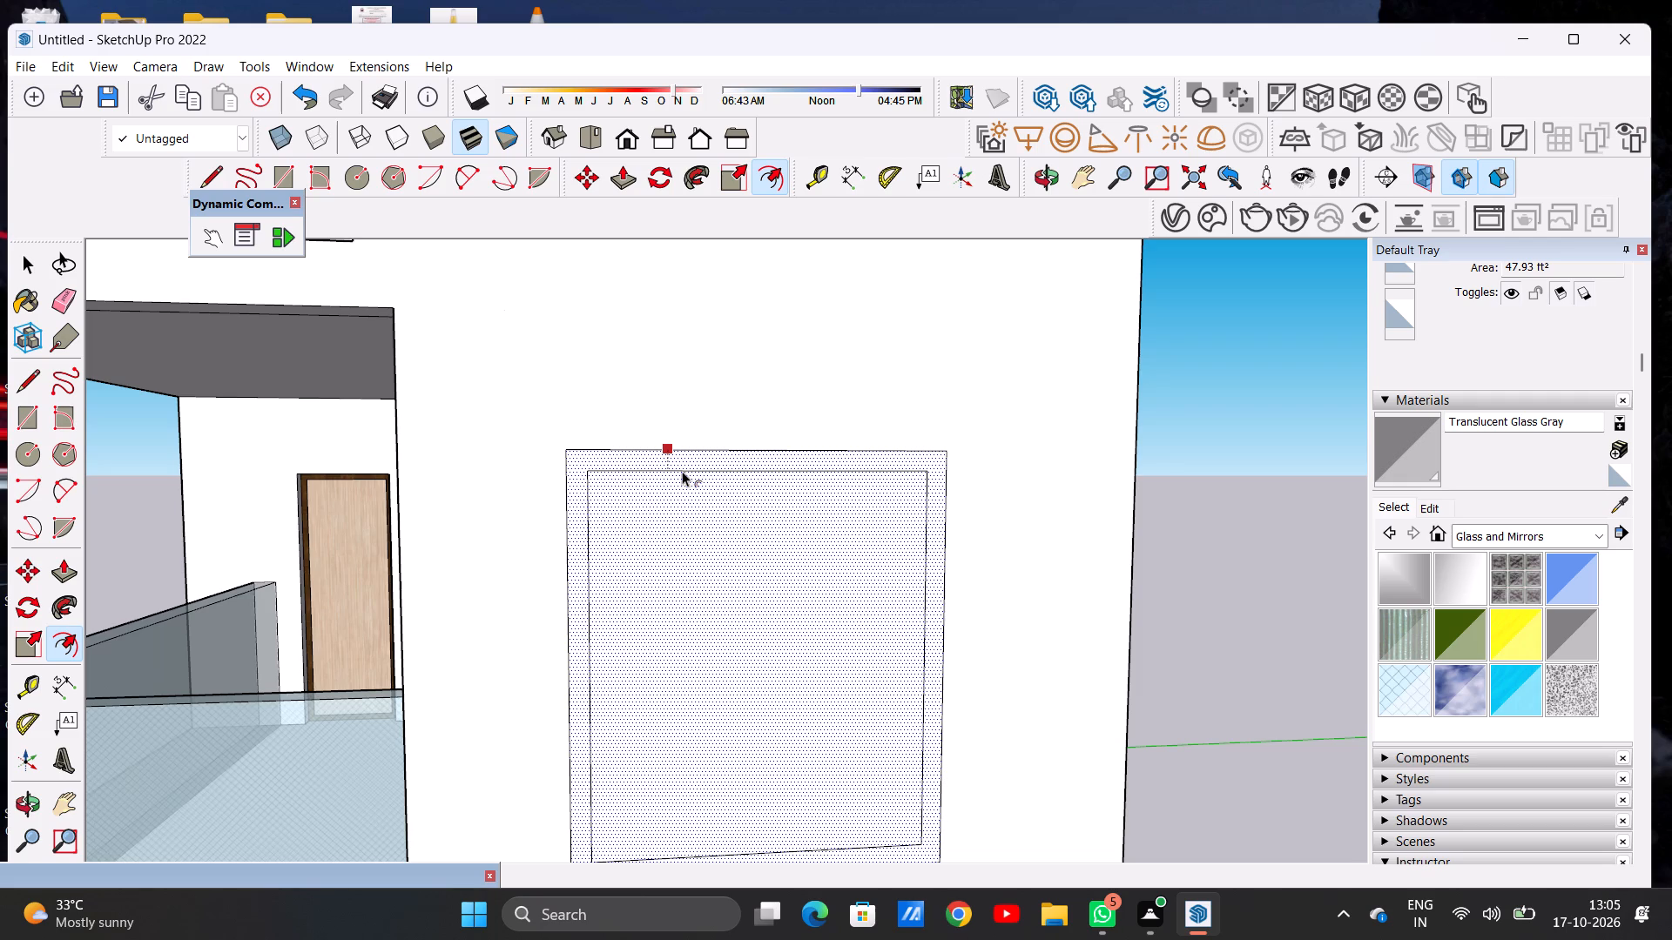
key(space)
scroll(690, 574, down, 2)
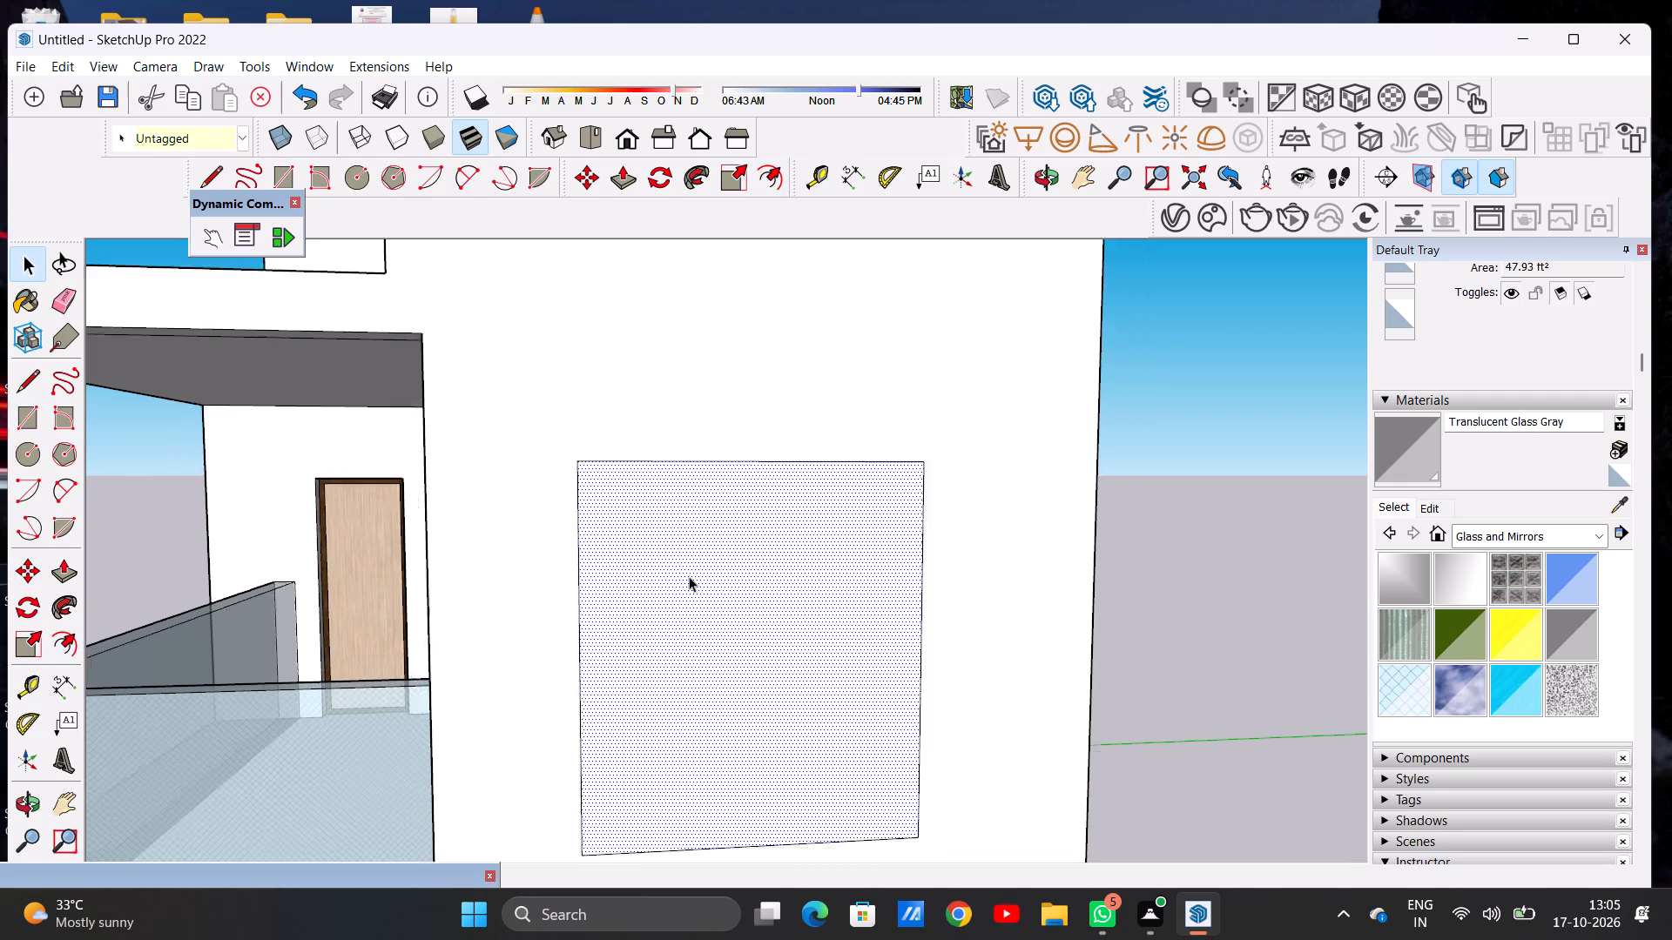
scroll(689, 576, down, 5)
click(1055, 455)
Push the upper-floor window rectangle slightly inward to form a shallow recess in the side wall.
middle_drag(890, 594, 576, 644)
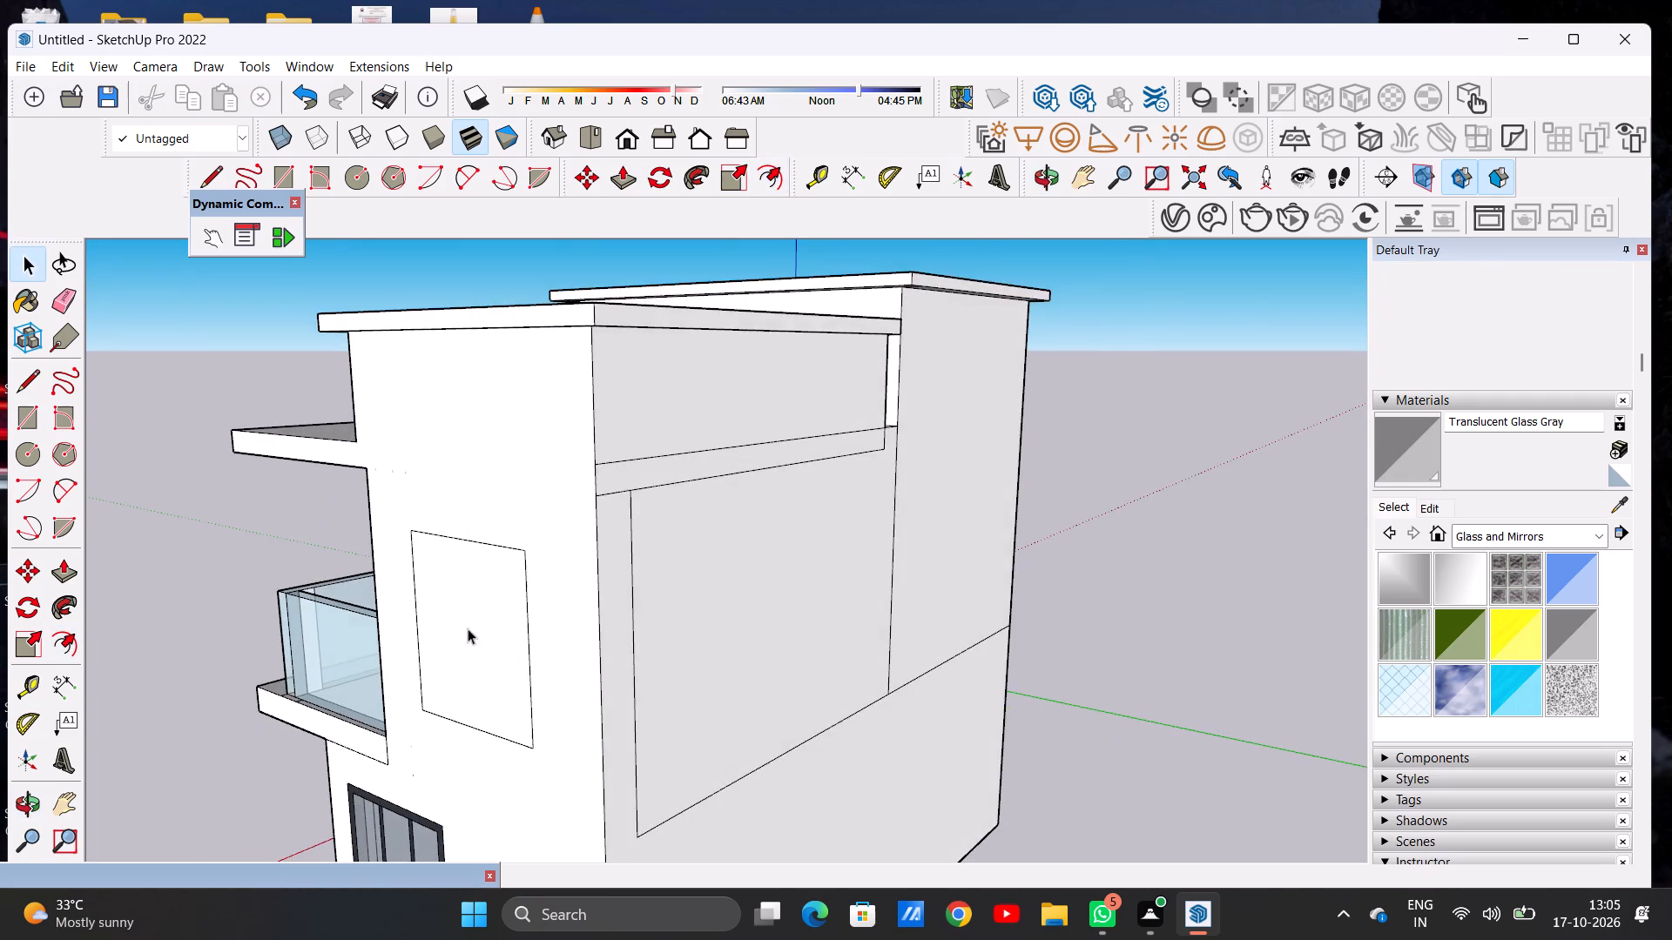
scroll(471, 626, up, 3)
key(p)
scroll(485, 569, up, 3)
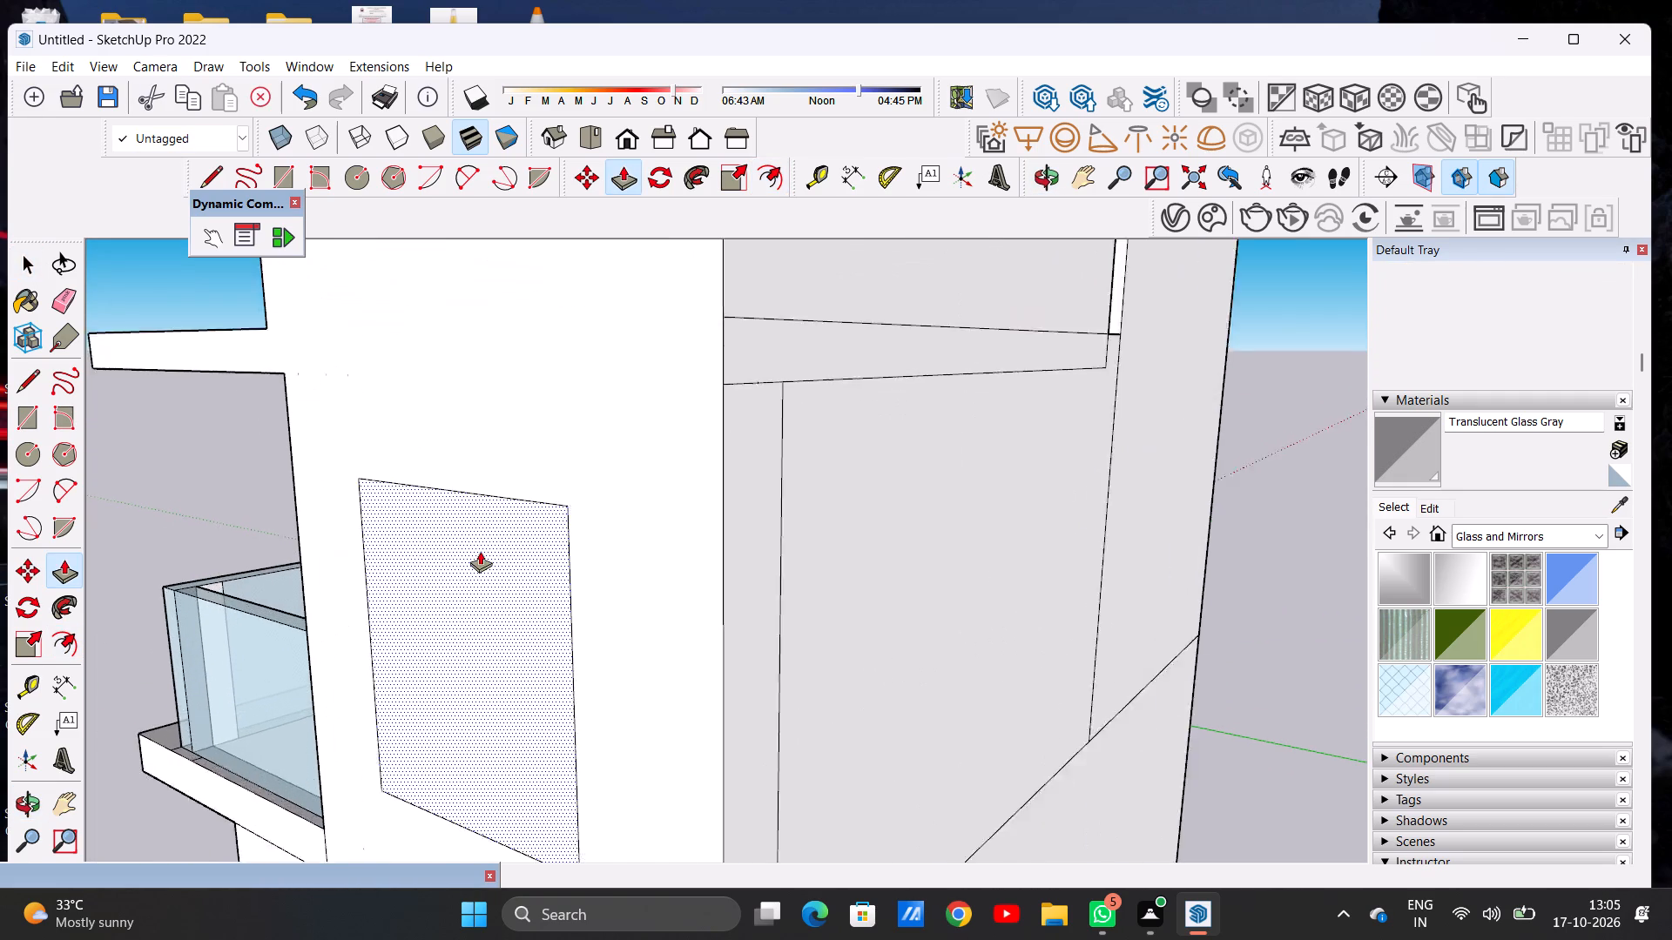
scroll(480, 551, up, 3)
click(469, 547)
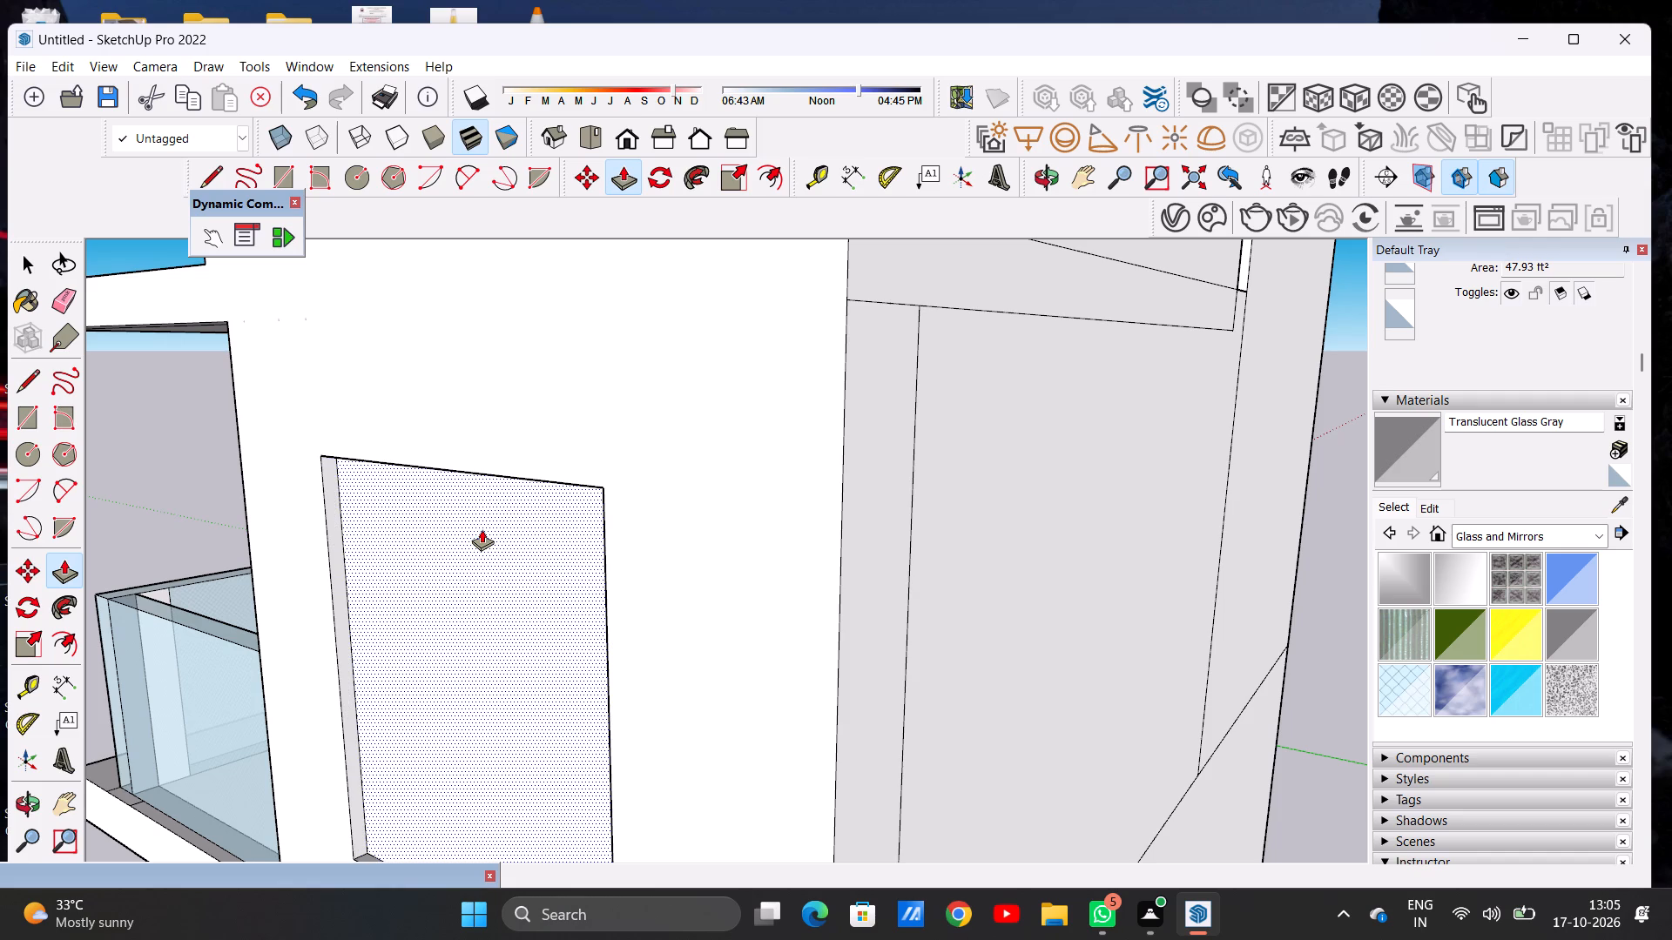
click(482, 529)
key(space)
Push the recessed upper-floor window face further into the side wall to deepen the opening.
scroll(661, 537, down, 10)
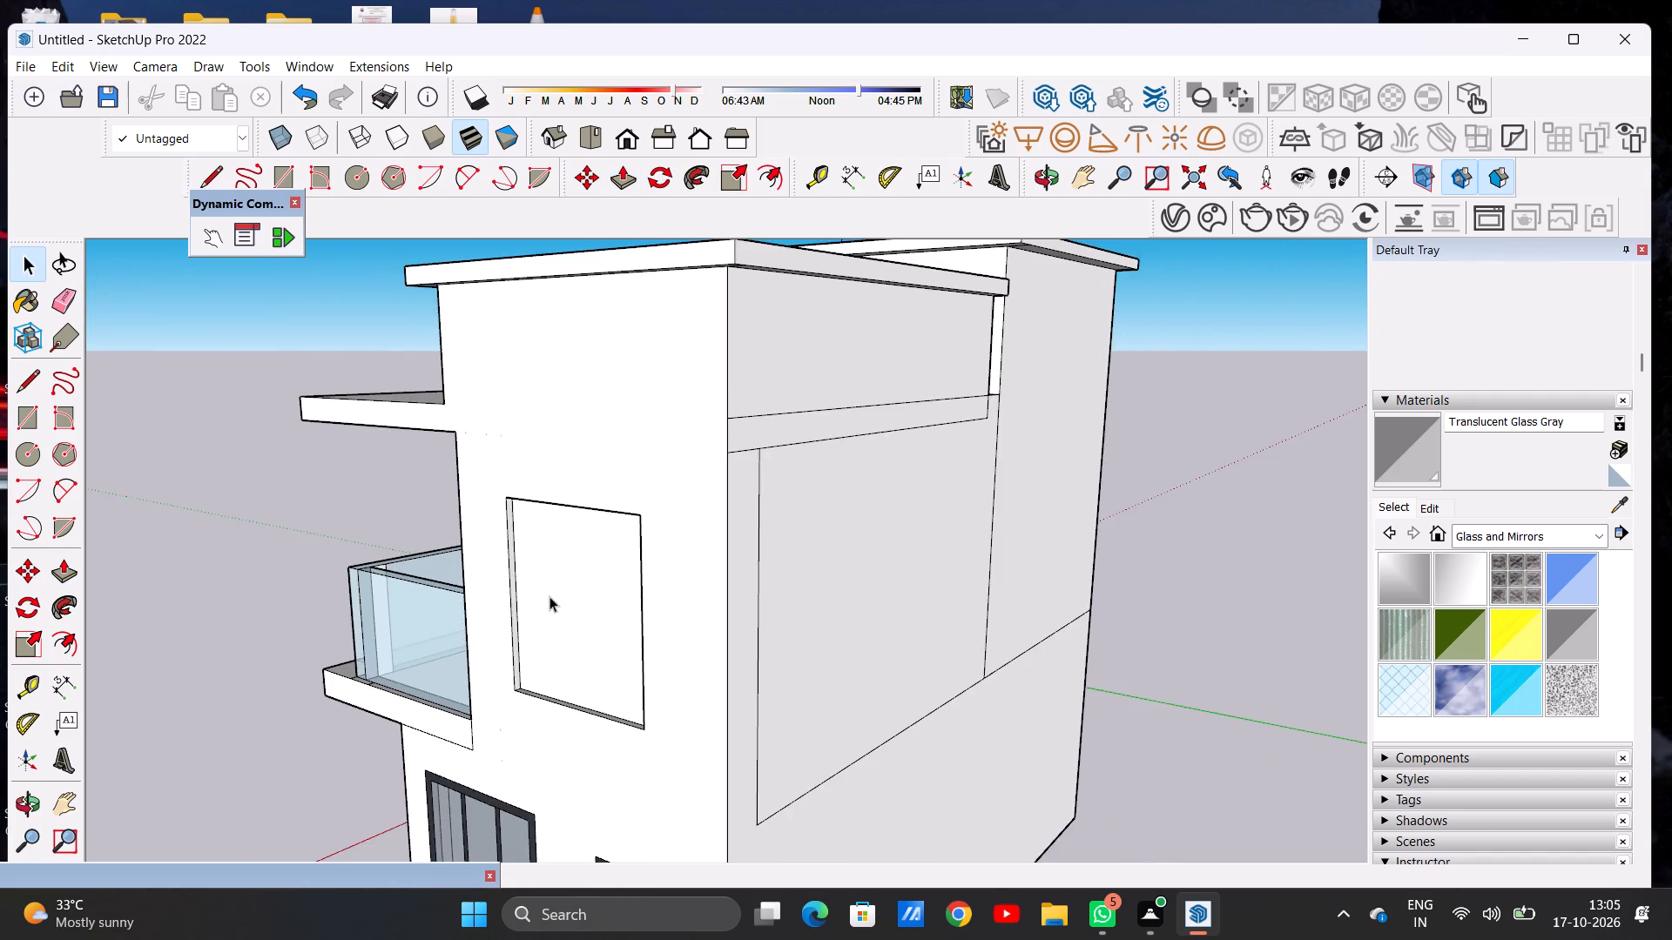
middle_drag(547, 587, 739, 543)
scroll(580, 514, down, 5)
middle_drag(710, 547, 801, 554)
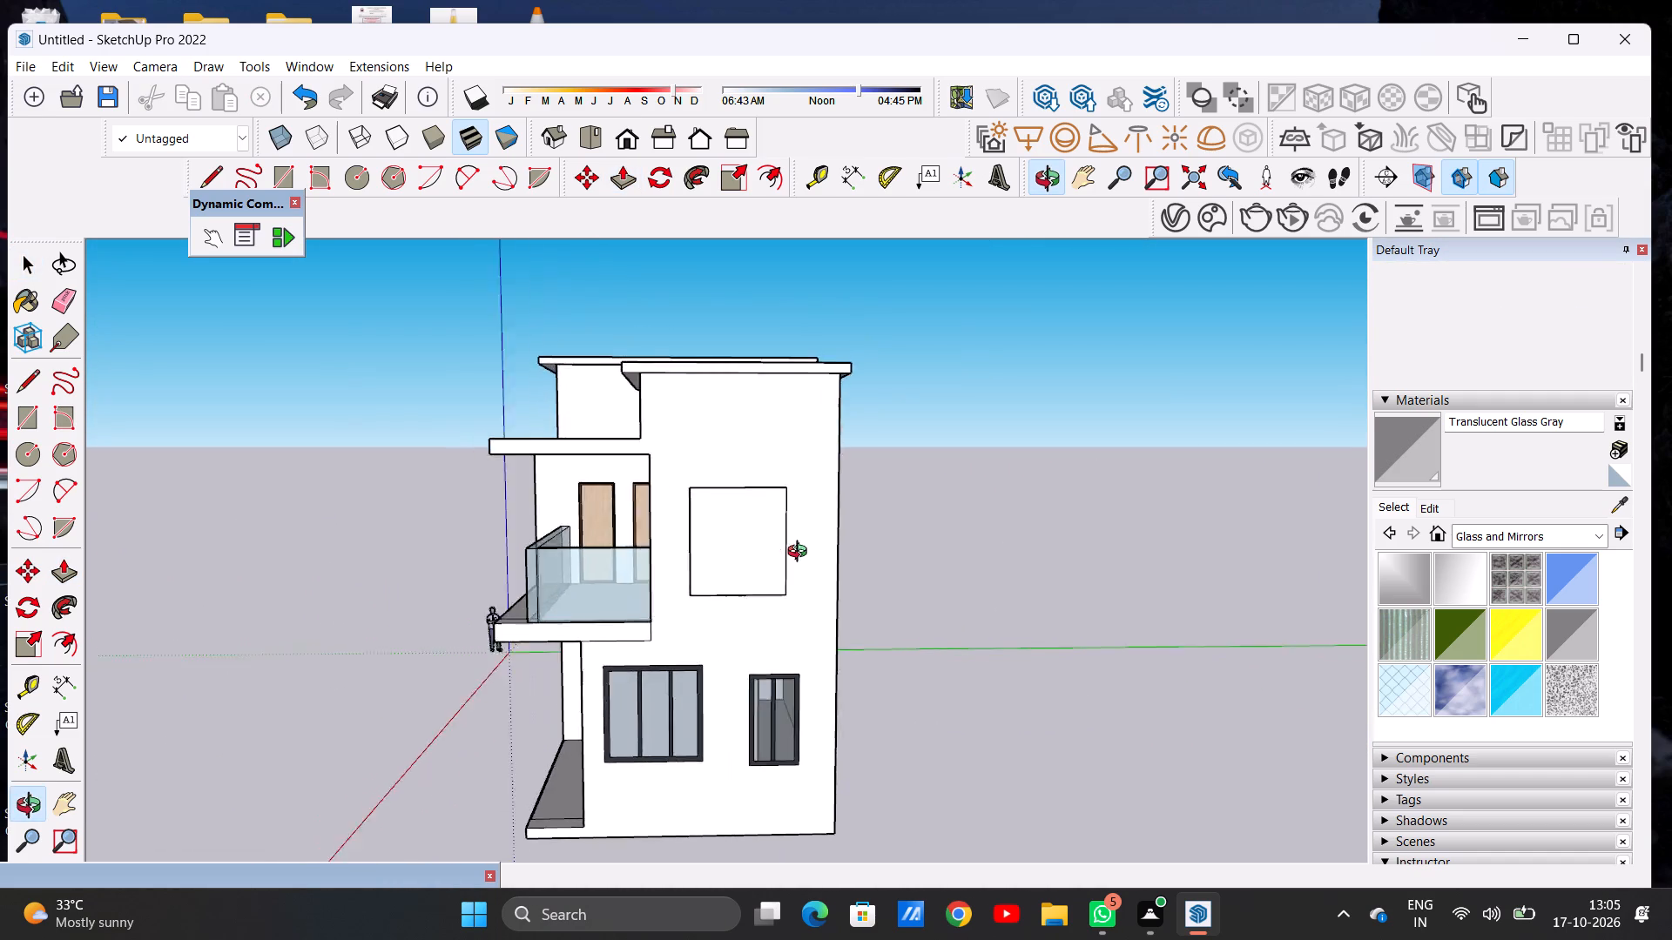
middle_drag(801, 554, 838, 617)
middle_drag(820, 627, 772, 585)
middle_drag(749, 553, 561, 596)
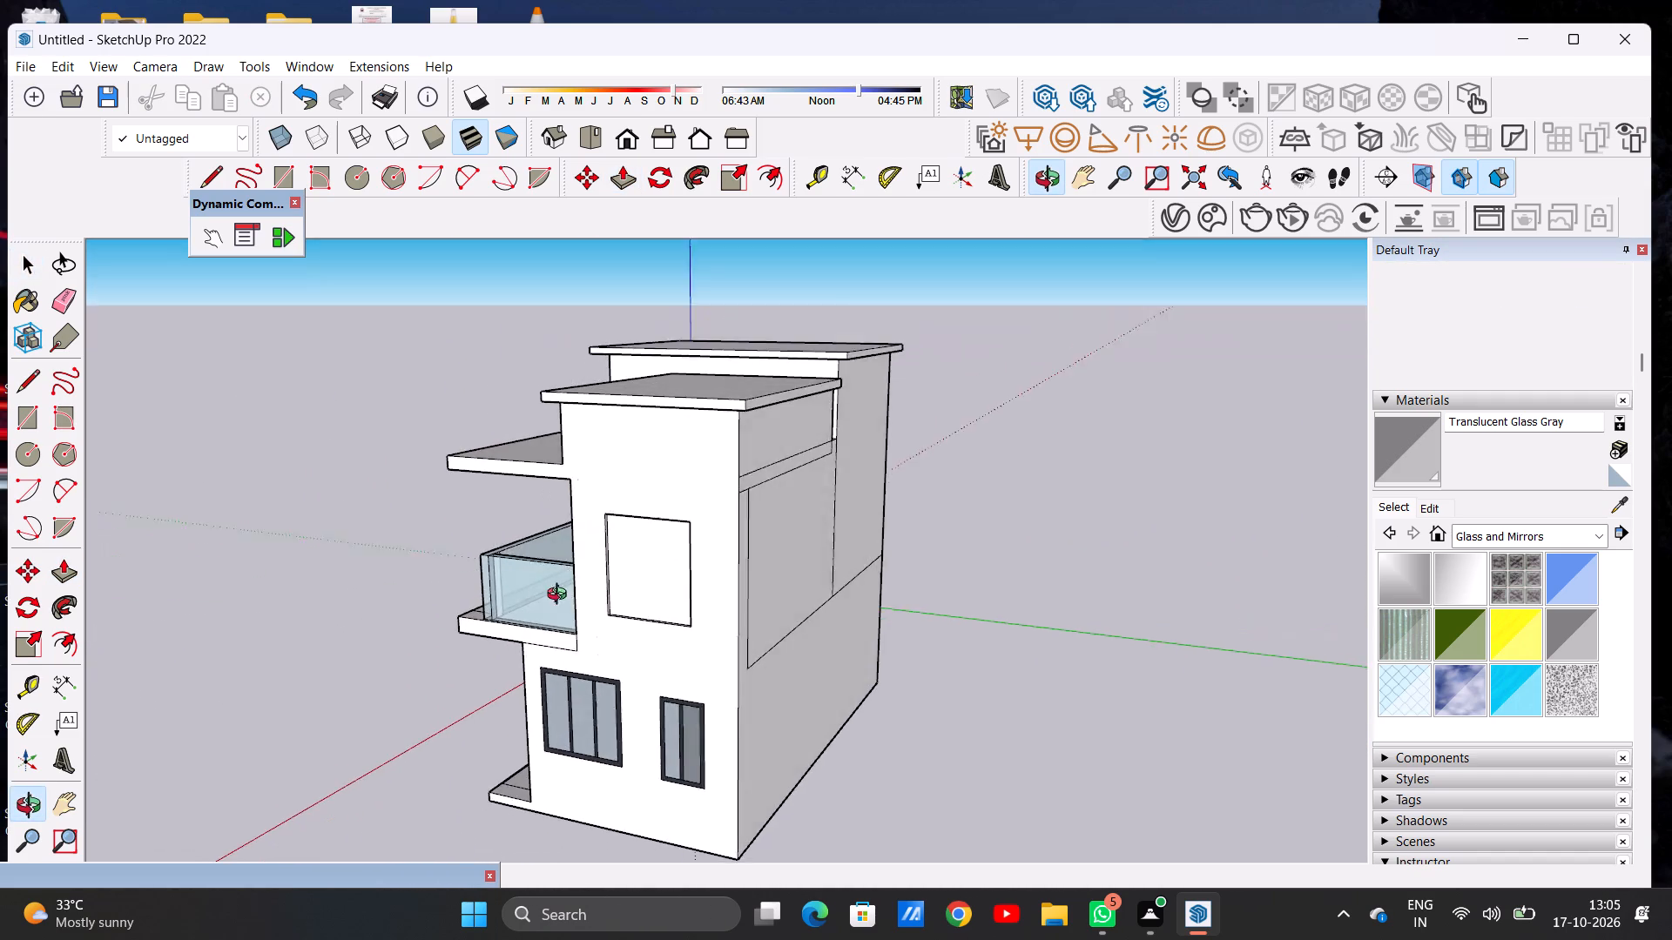
middle_drag(561, 596, 533, 640)
scroll(630, 584, up, 12)
key(p)
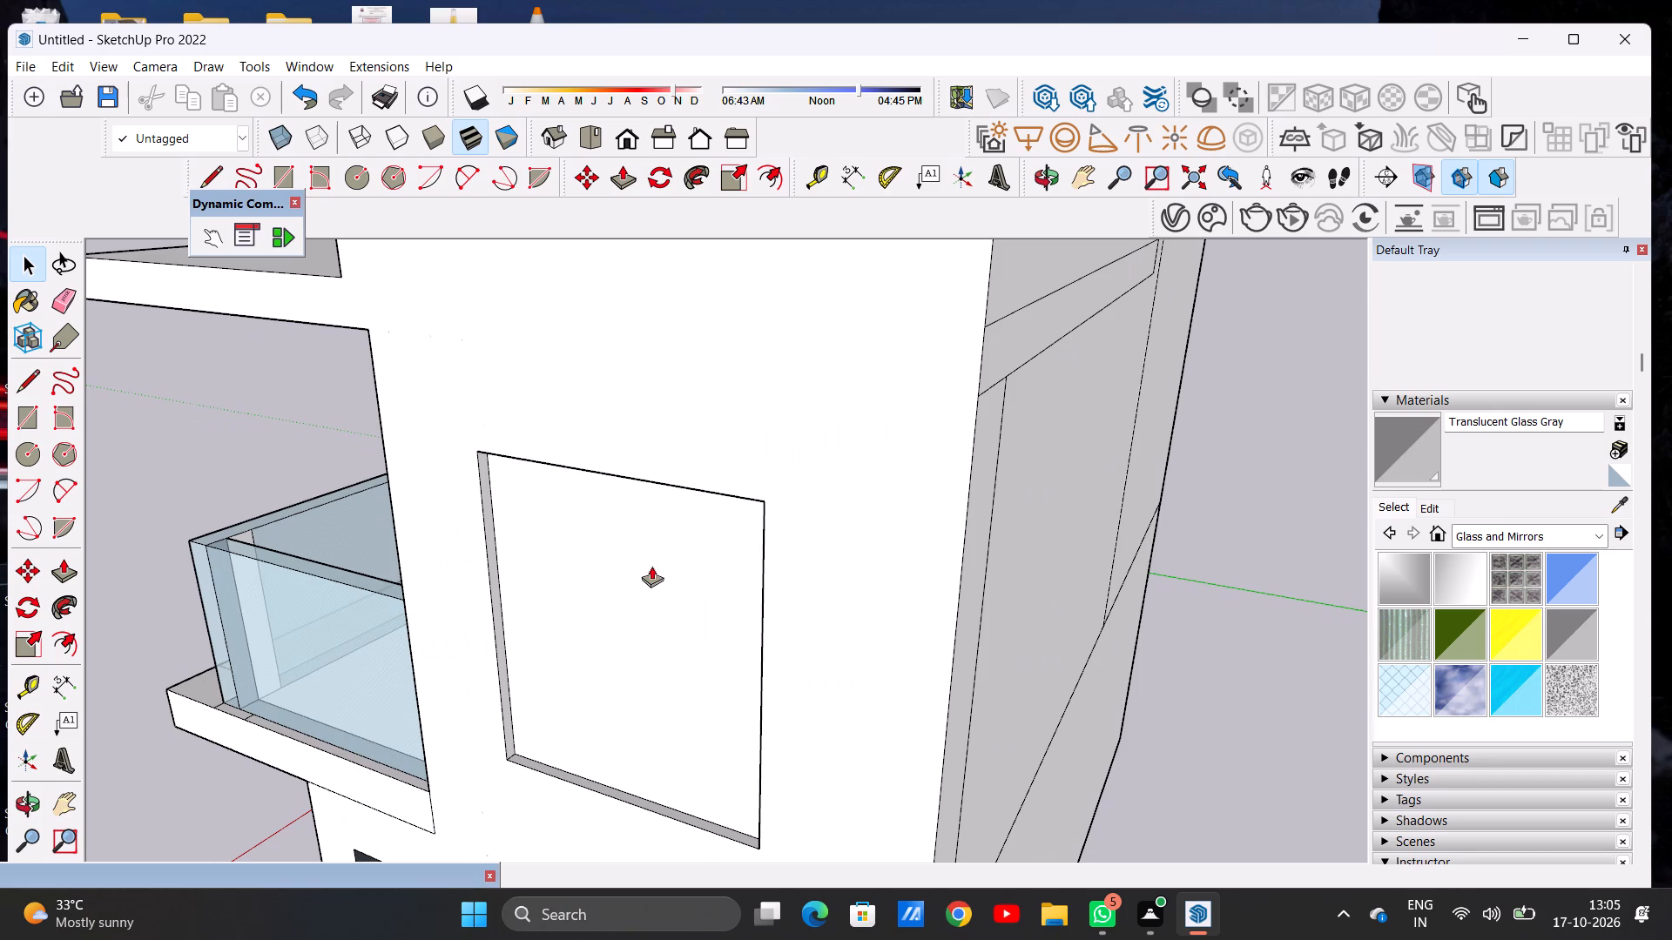
click(645, 600)
click(658, 593)
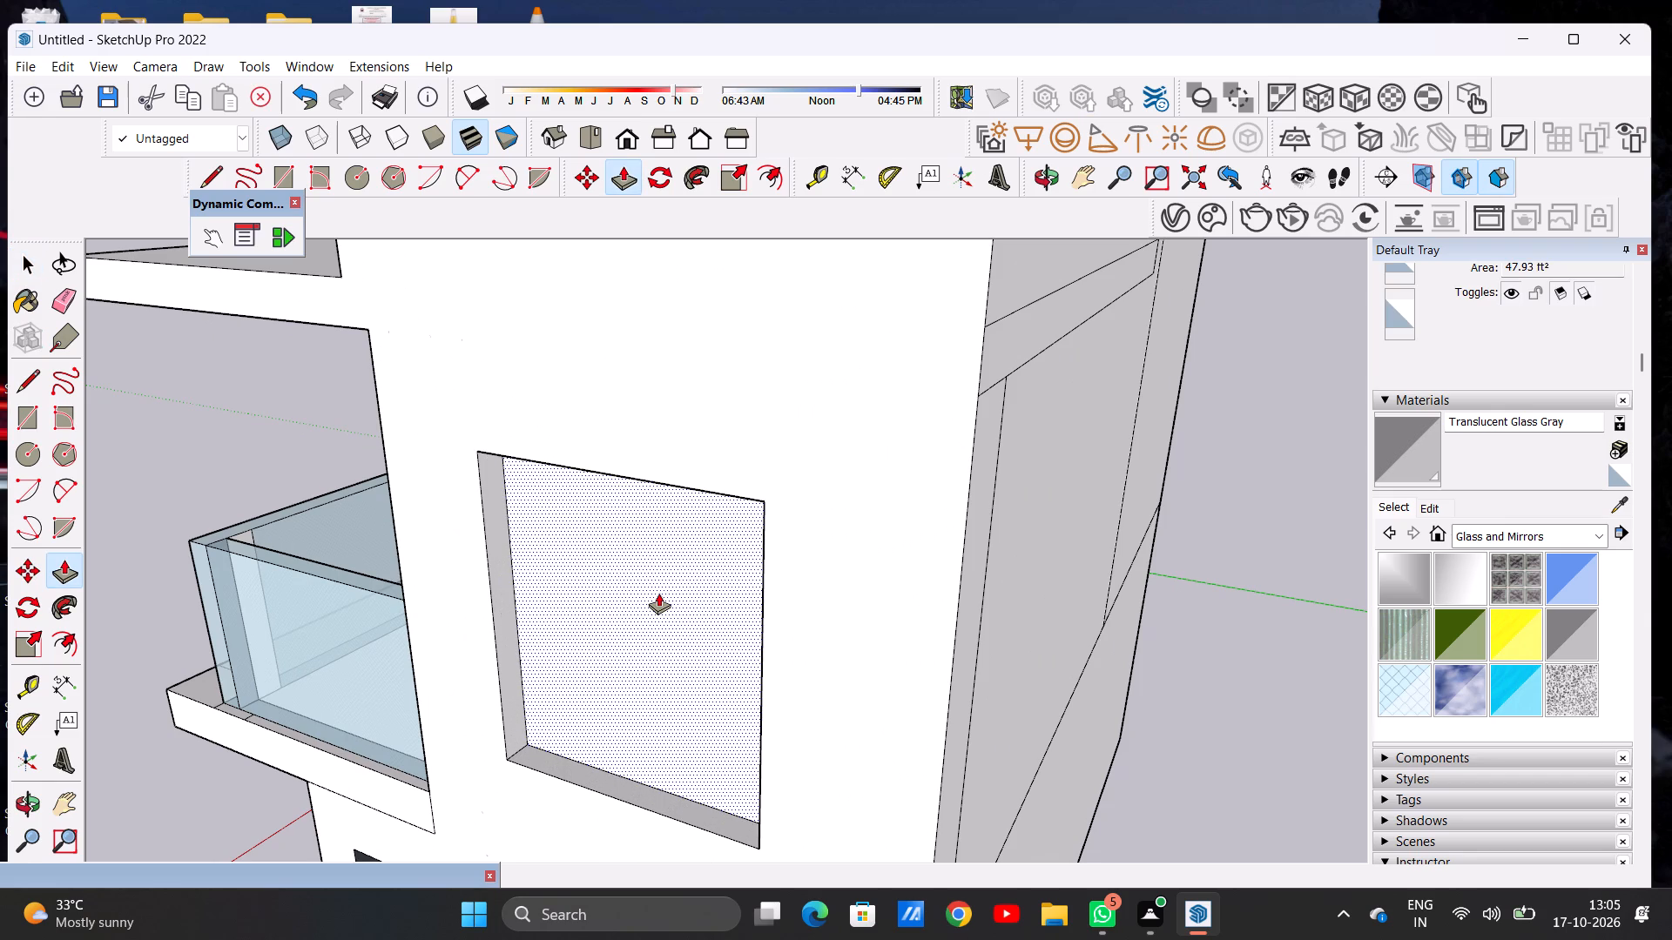
key(space)
Offset the recessed upper-floor side window face slightly inward to outline an even frame border.
scroll(656, 625, down, 6)
middle_drag(603, 659, 755, 554)
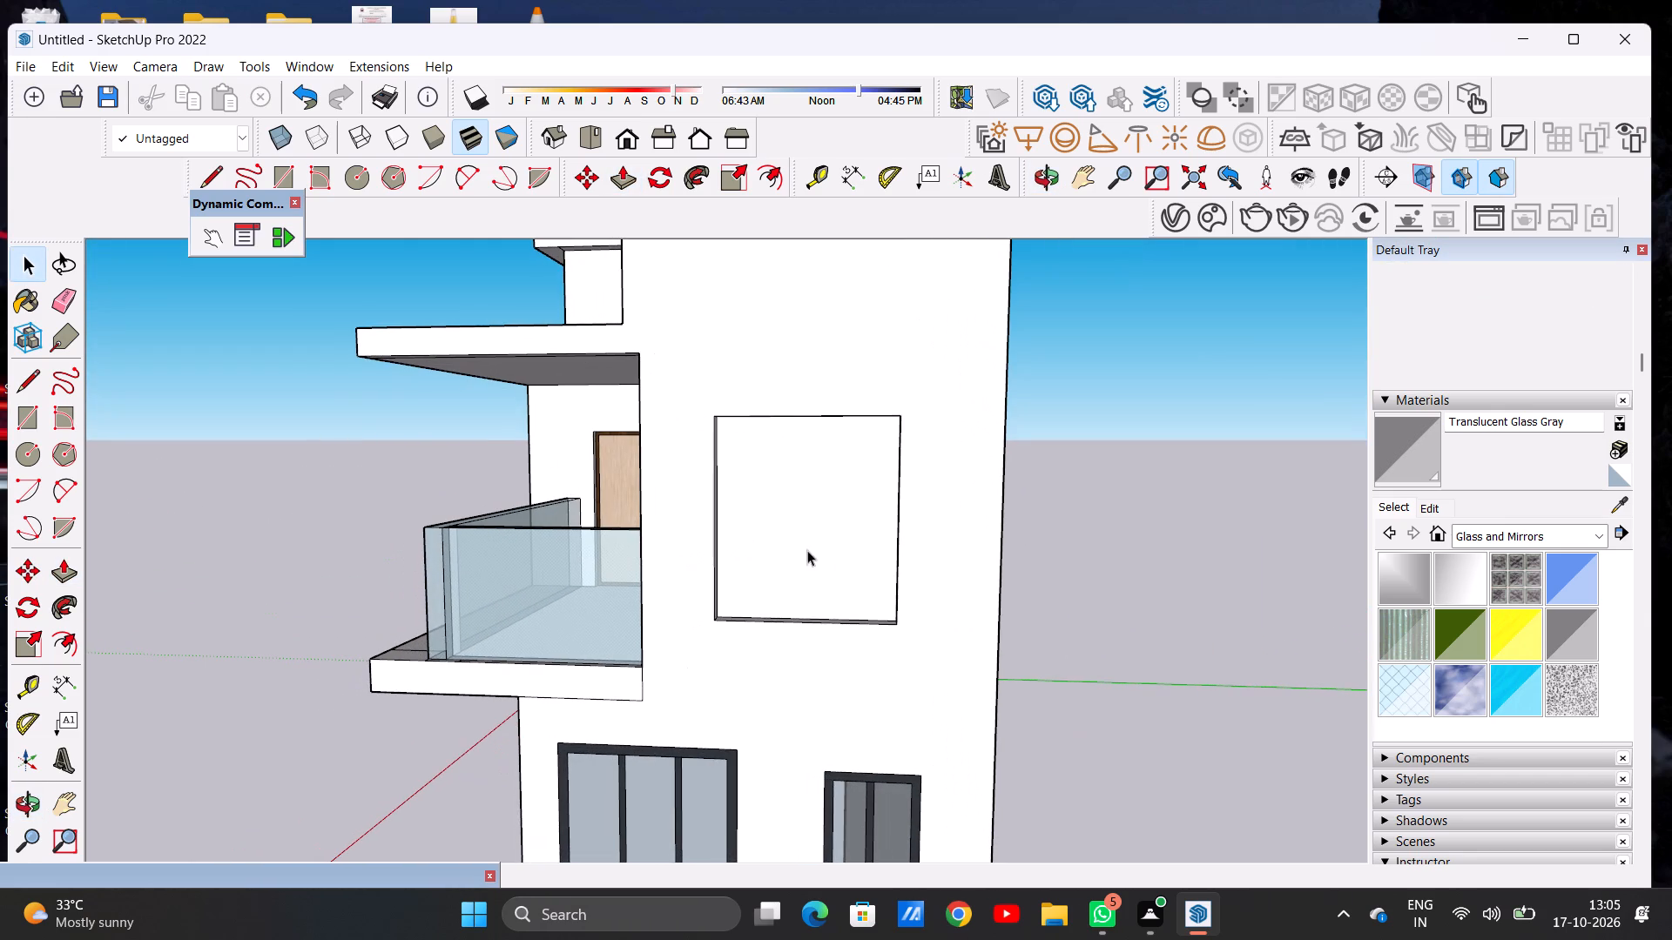
click(669, 150)
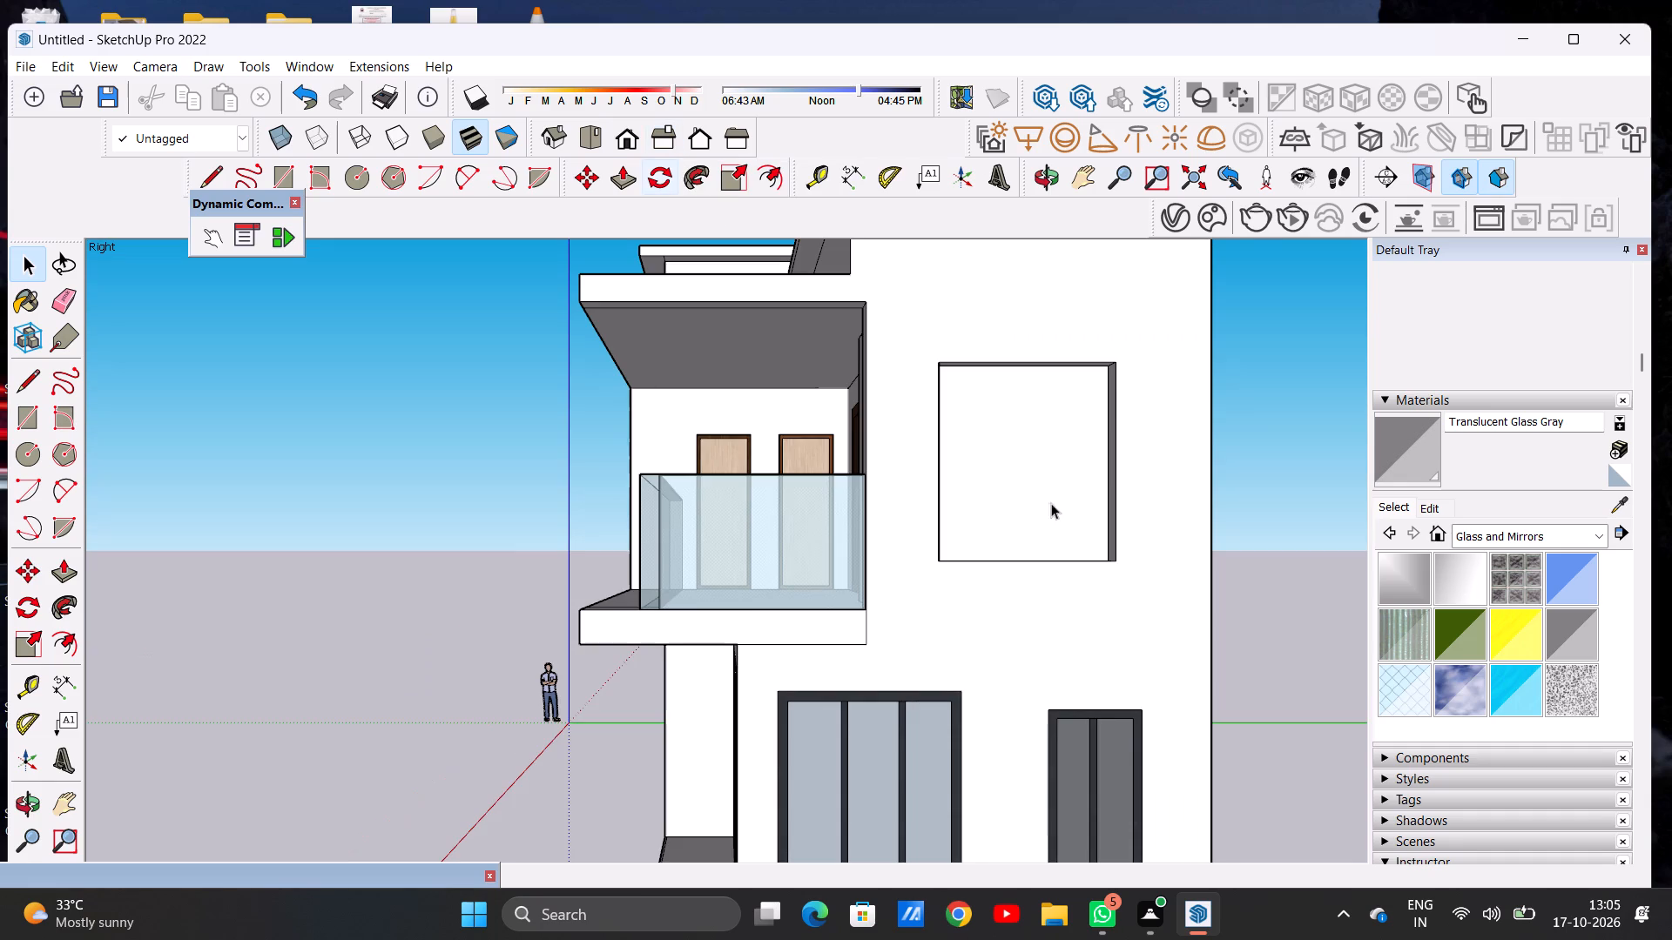
scroll(1134, 395, up, 6)
key(o)
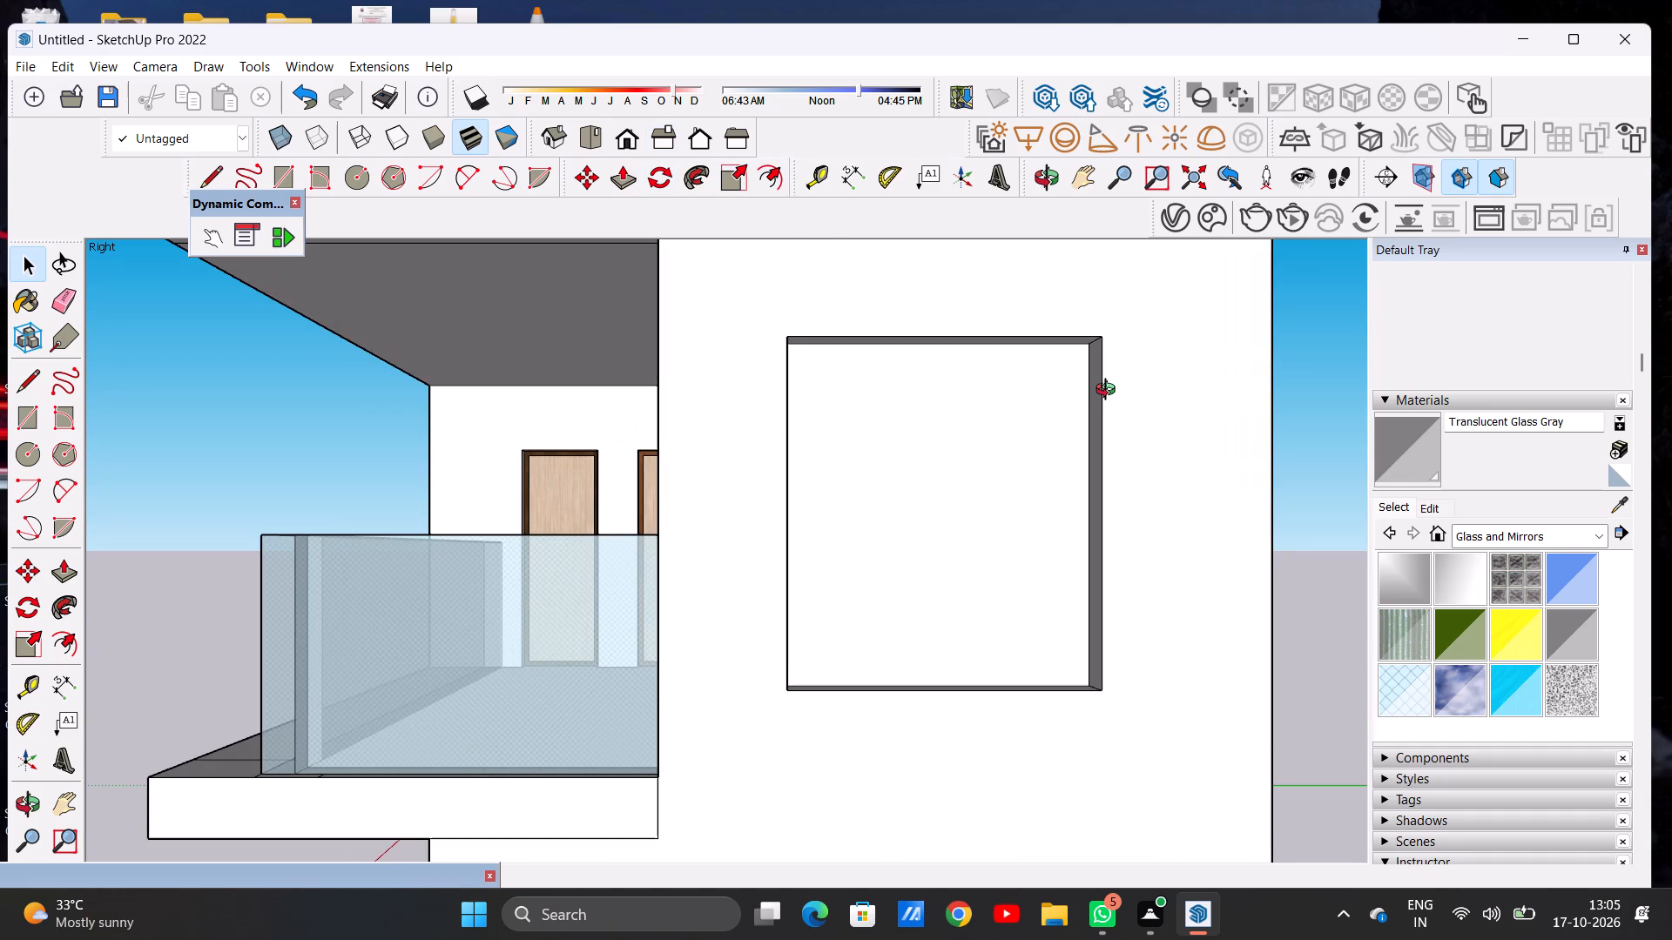
key(f)
click(964, 386)
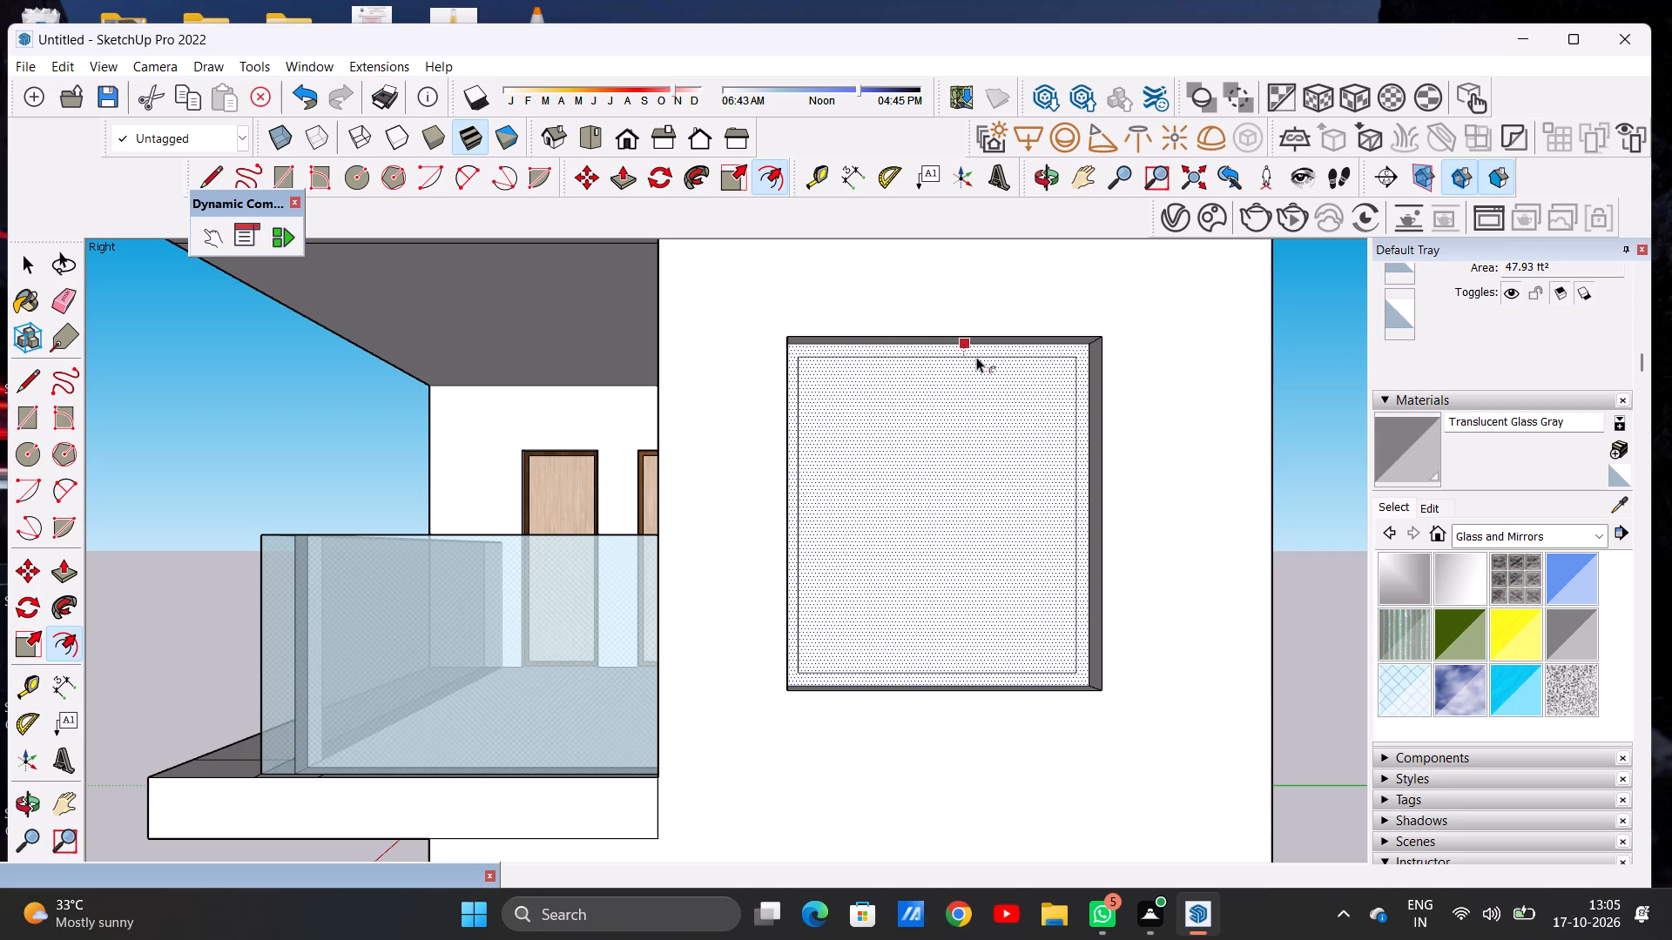
click(976, 357)
key(space)
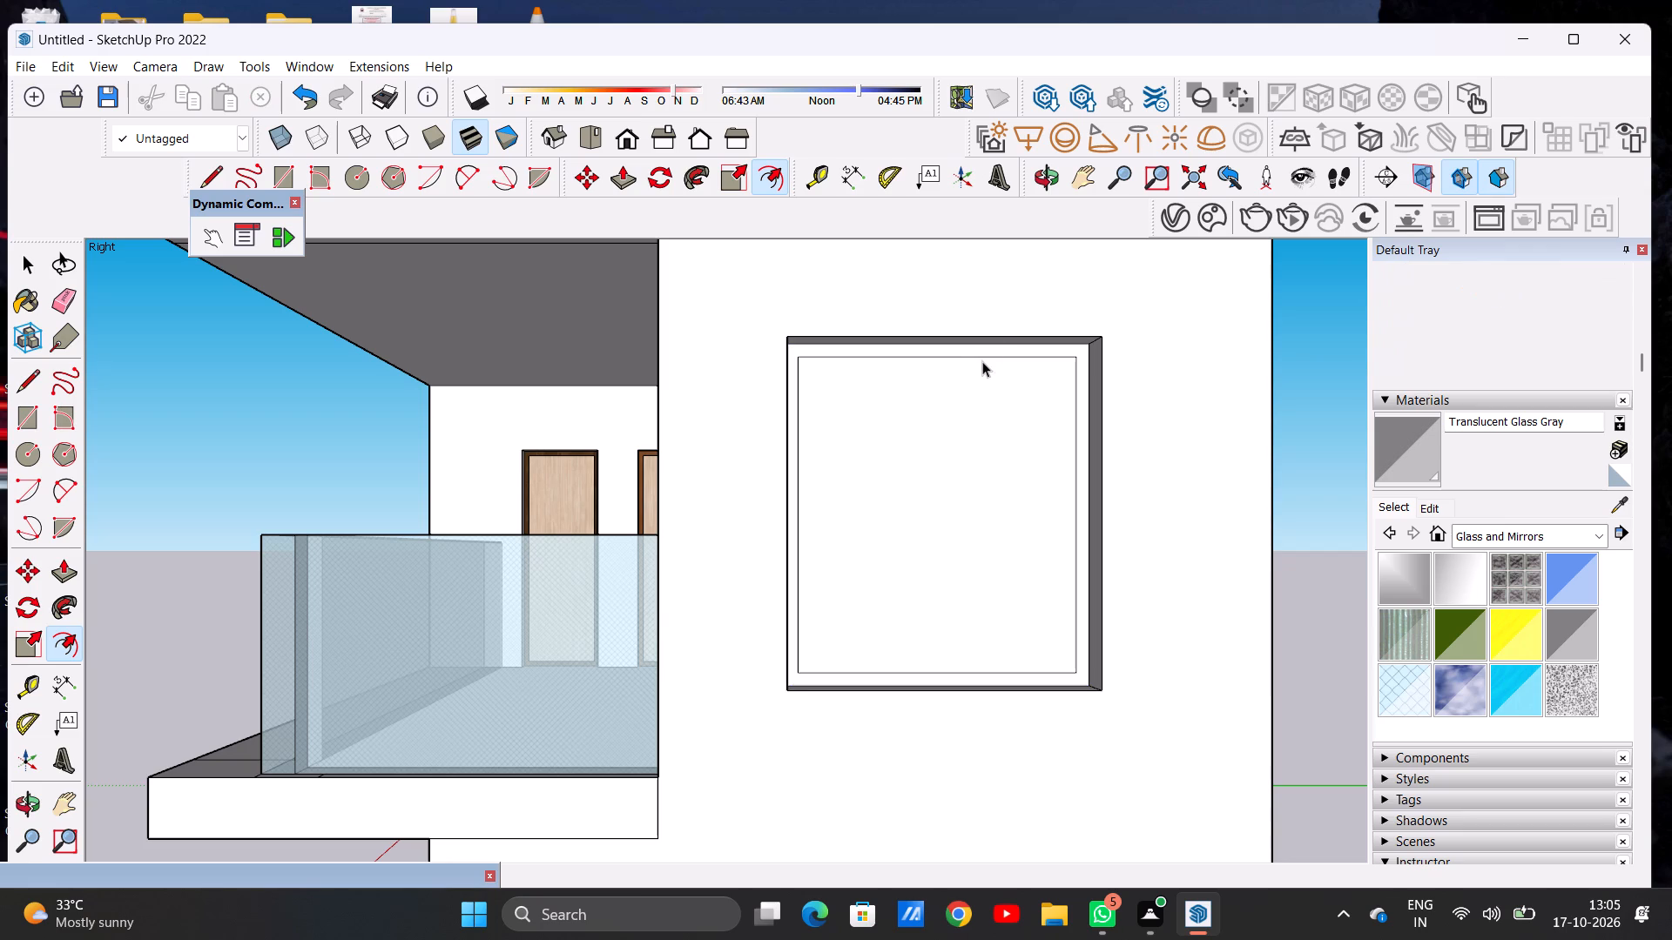
Draw two closely spaced vertical lines across the inner window rectangle, toward the balcony side, to form a narrow mullion.
key(l)
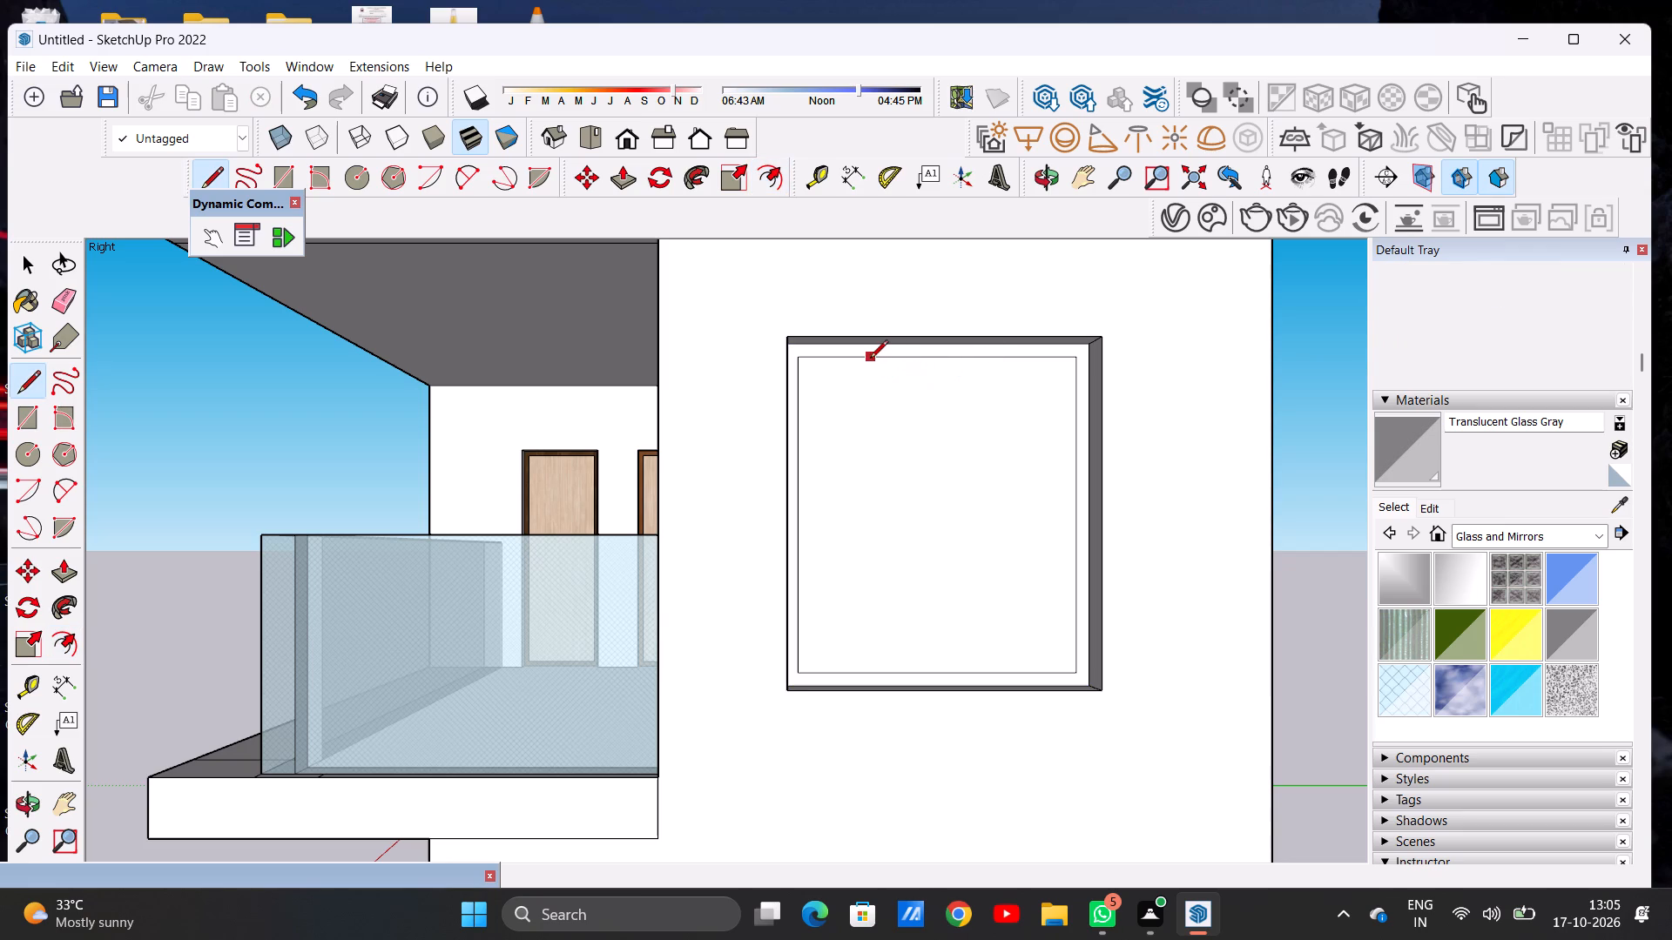
click(870, 359)
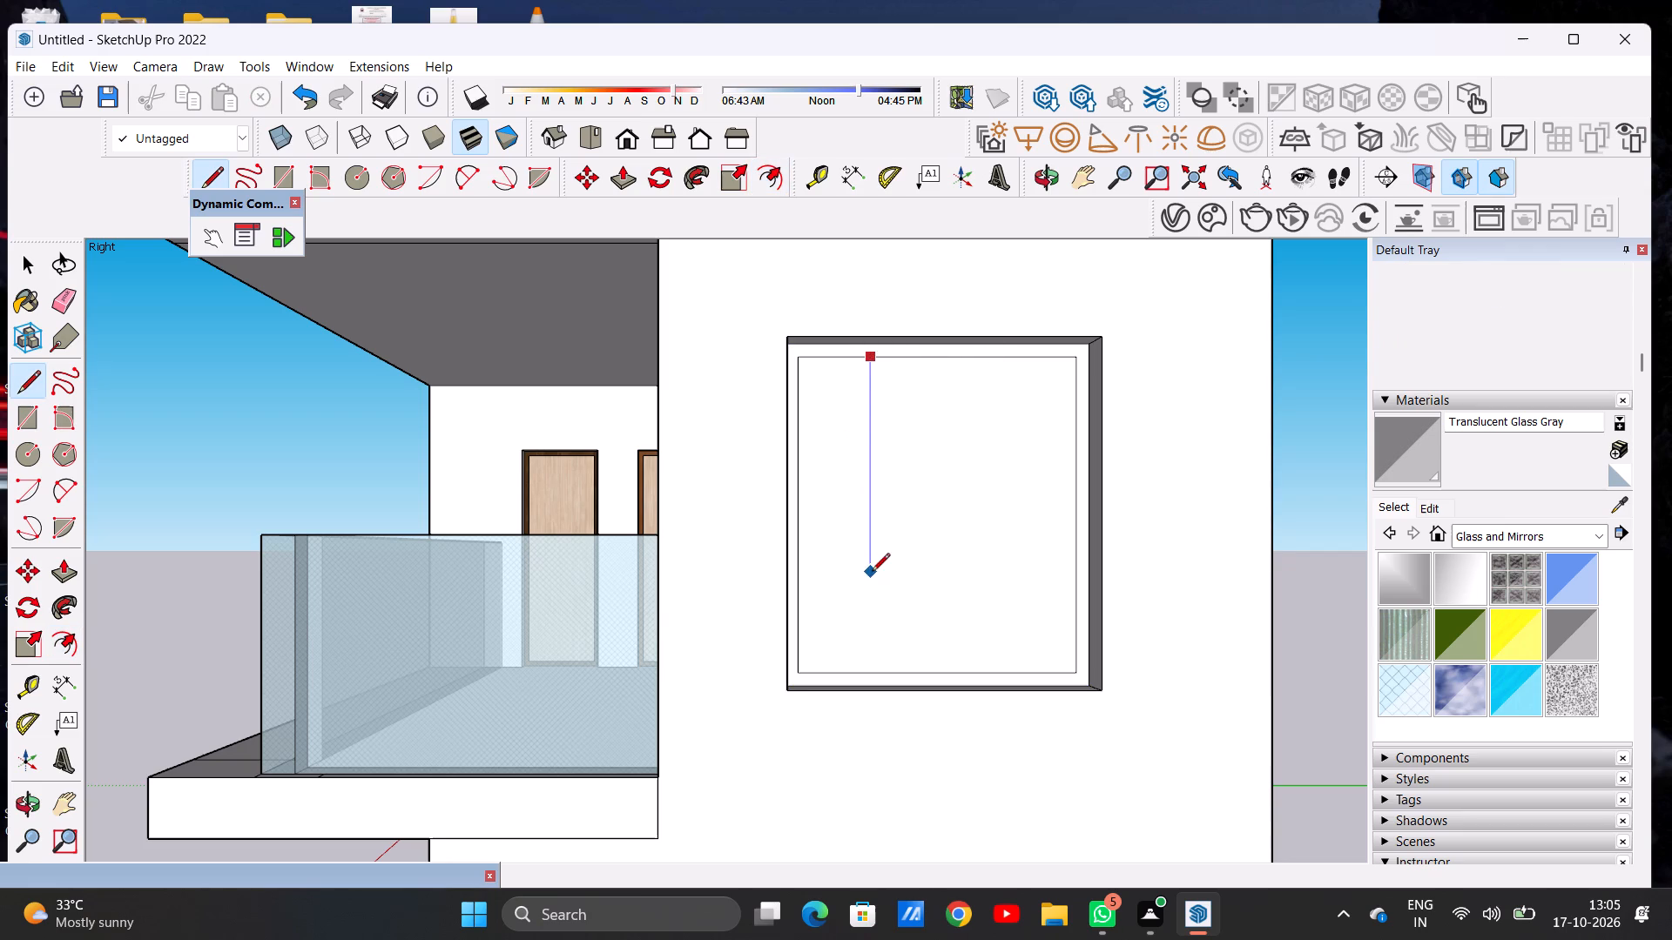
click(871, 668)
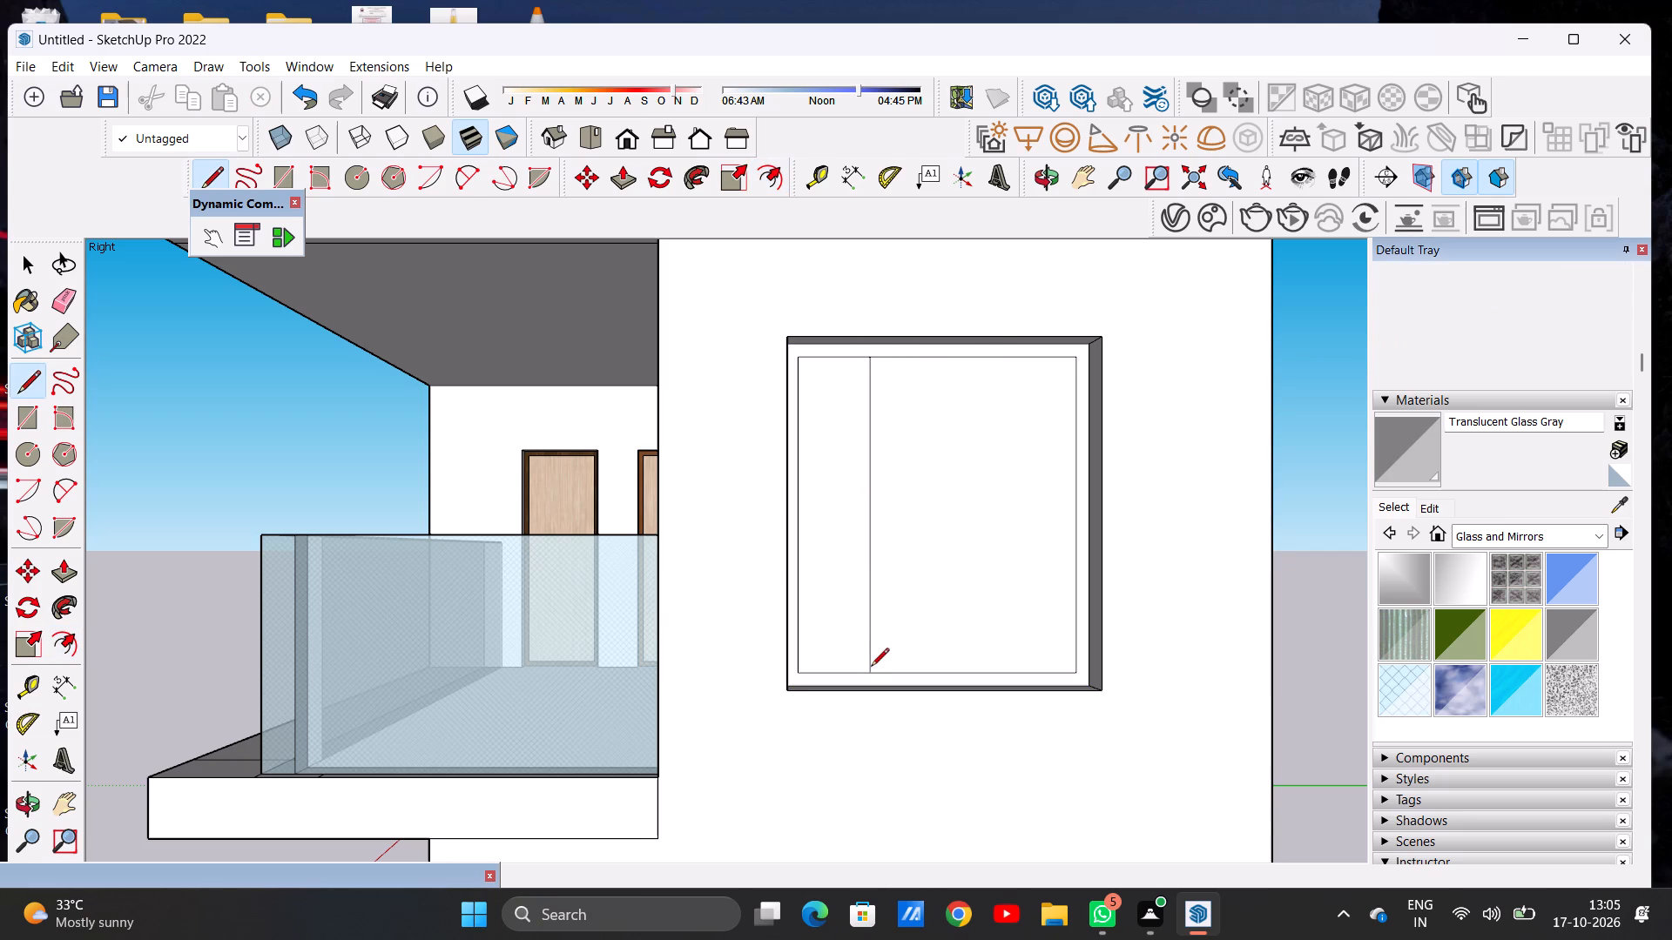
scroll(883, 372, up, 4)
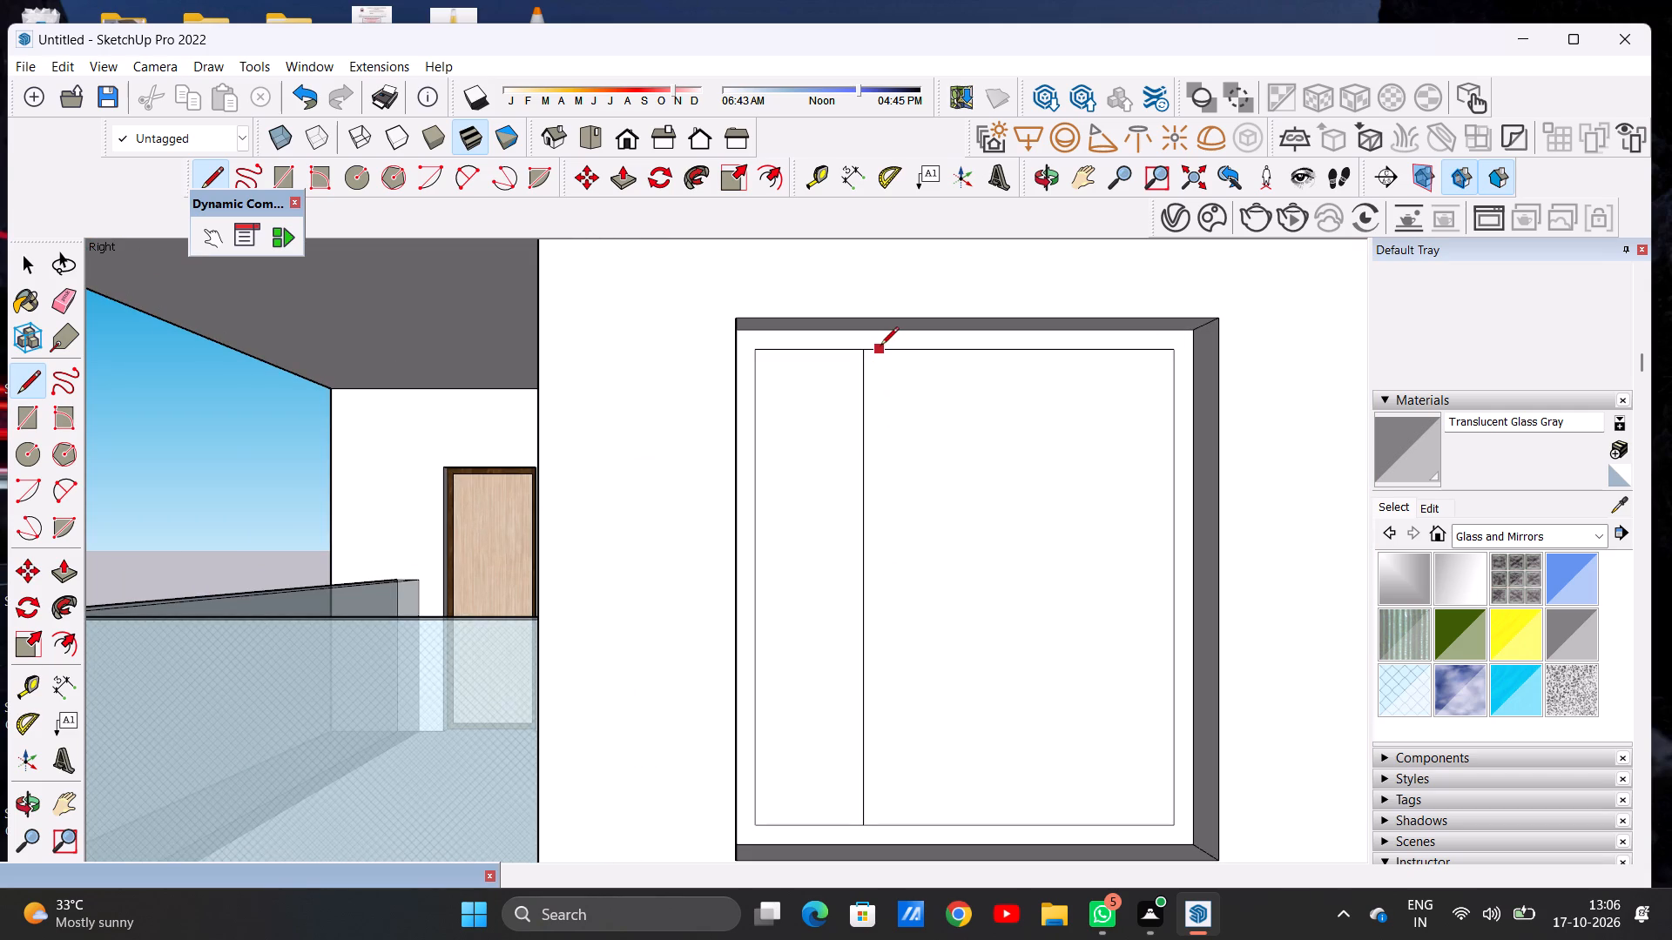
click(880, 346)
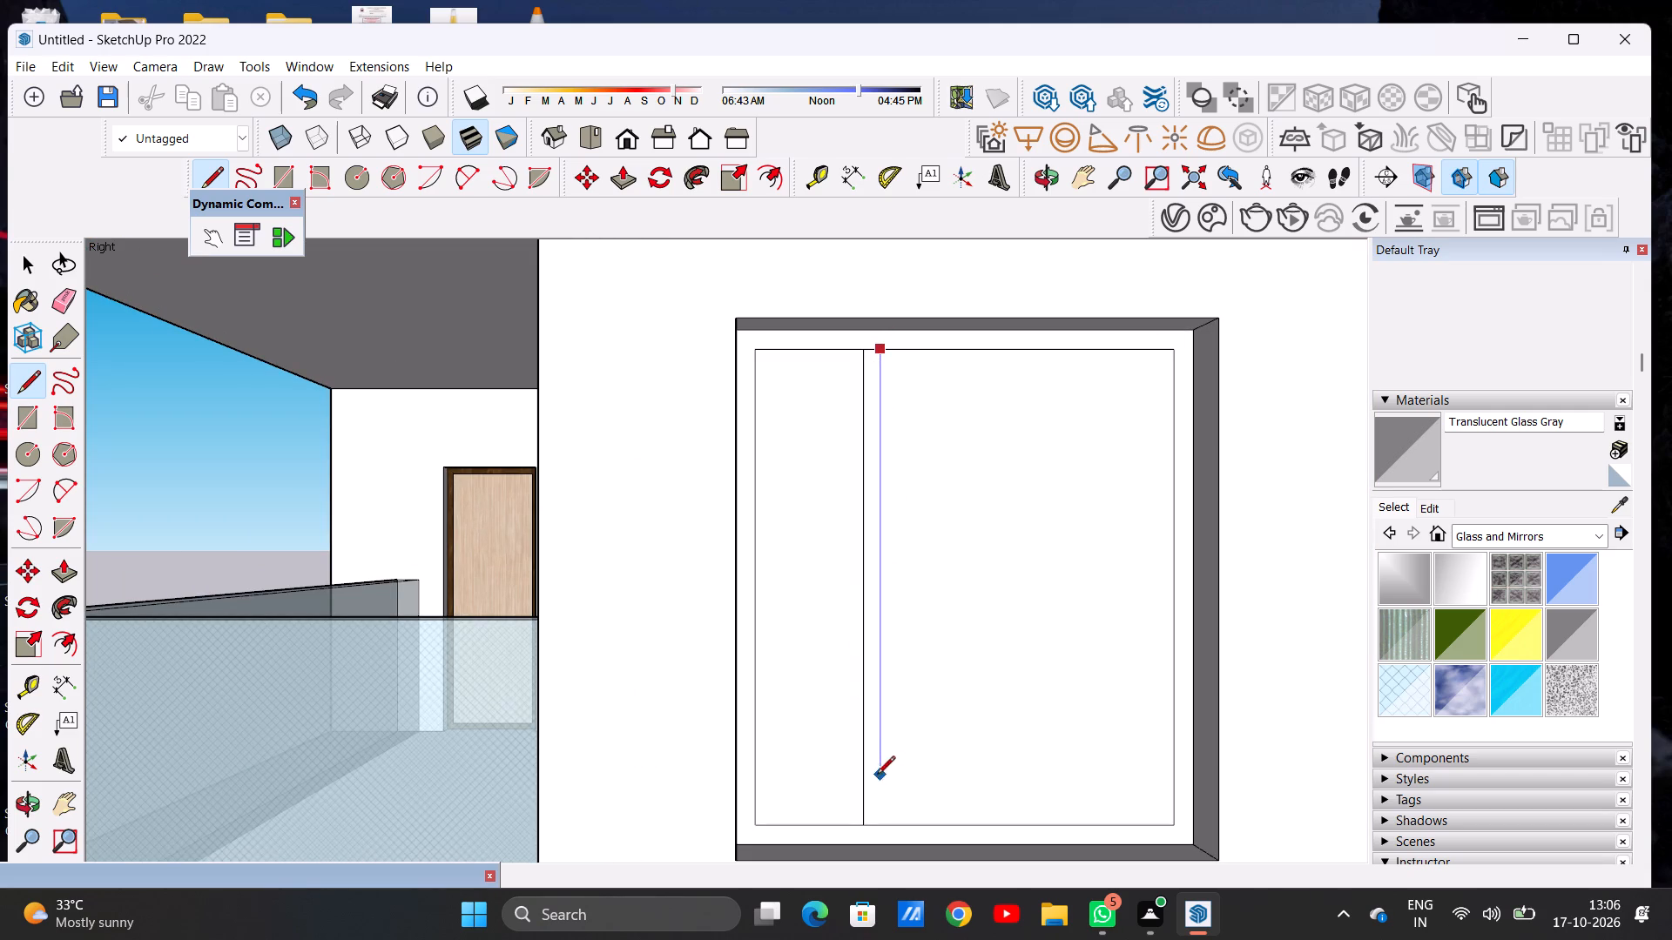
click(887, 817)
key(space)
Move the narrow mullion strip slightly away from the balcony along the bottom edge of the inner window rectangle.
scroll(835, 495, down, 6)
scroll(871, 687, up, 9)
double_click(833, 655)
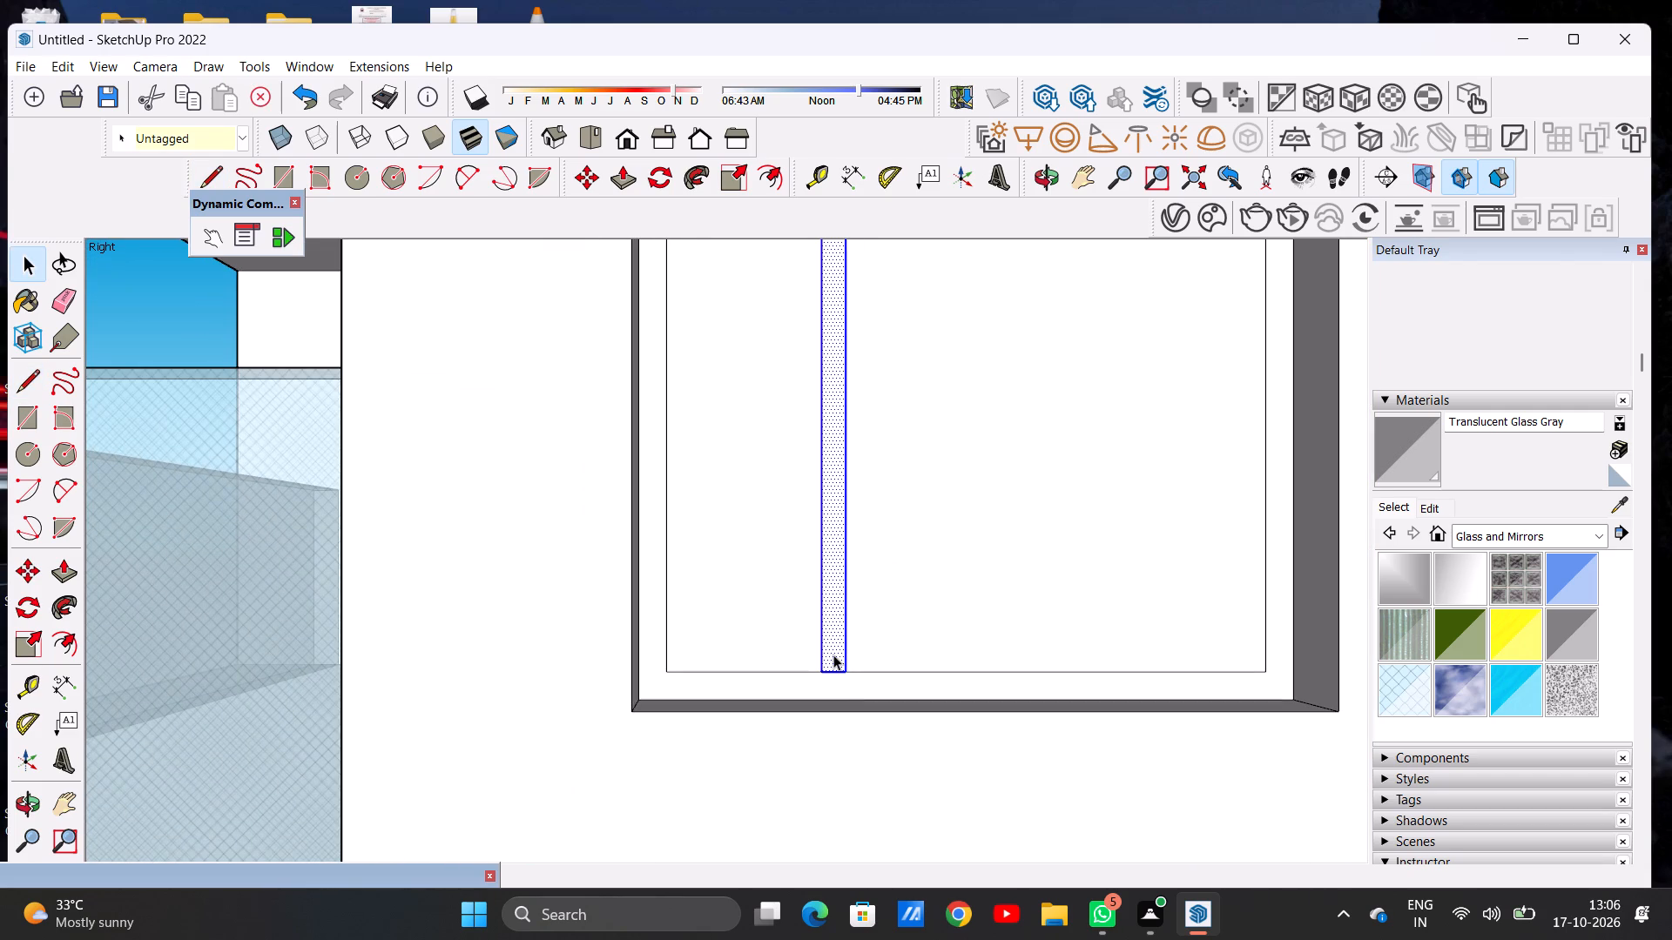
key(m)
click(851, 668)
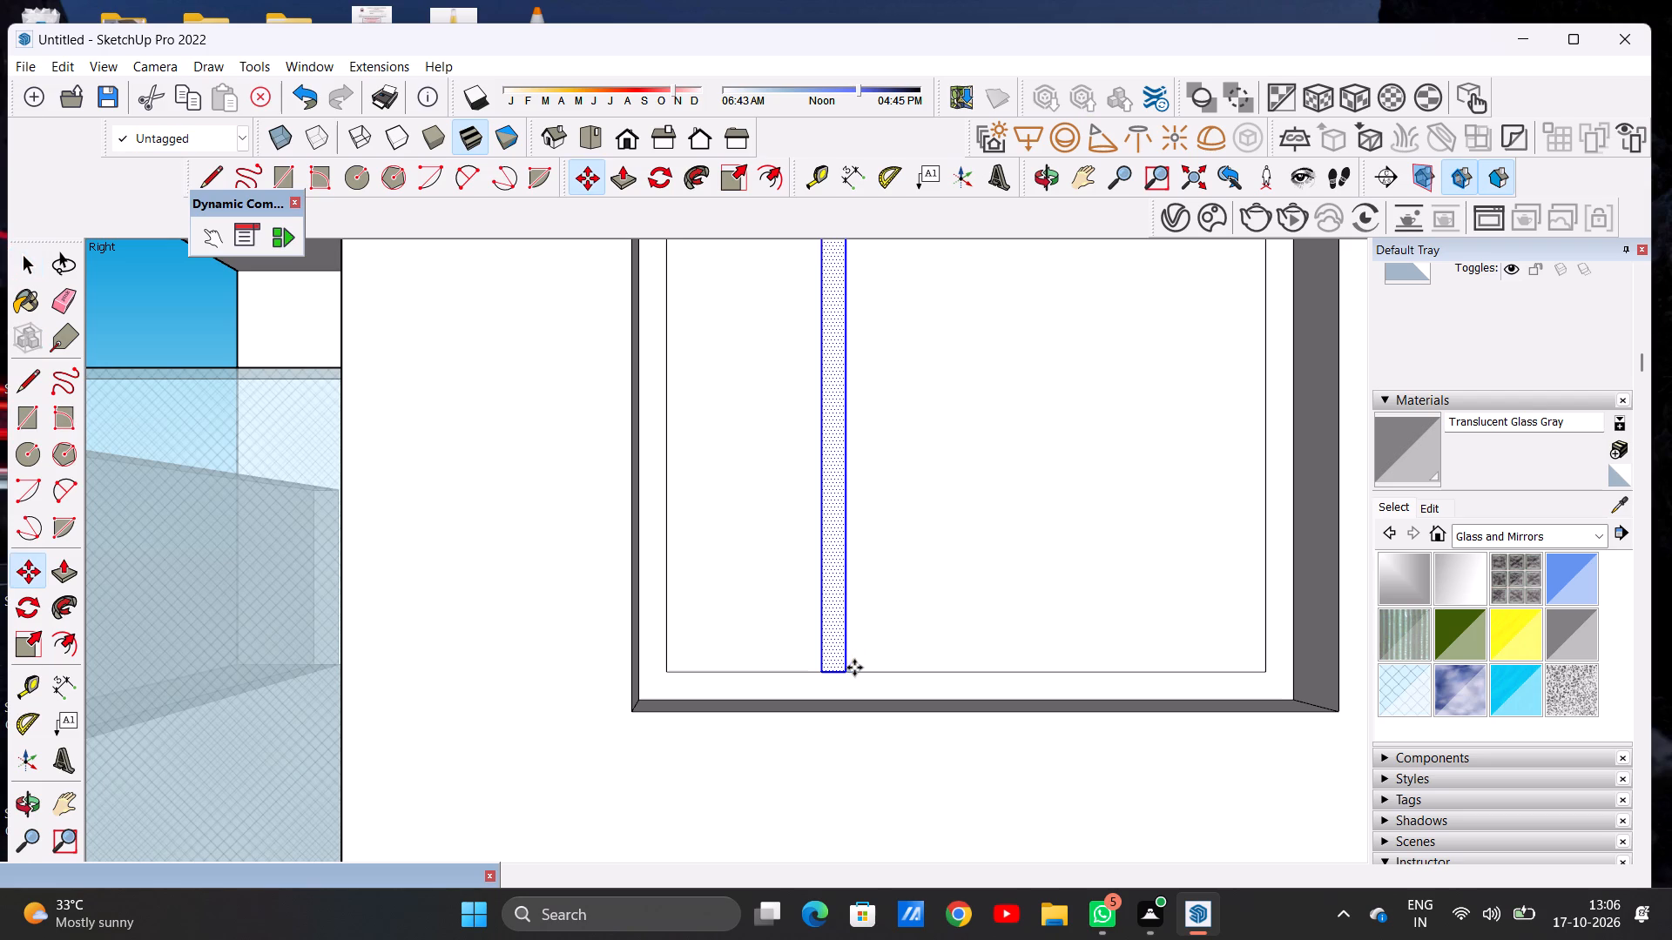
click(864, 668)
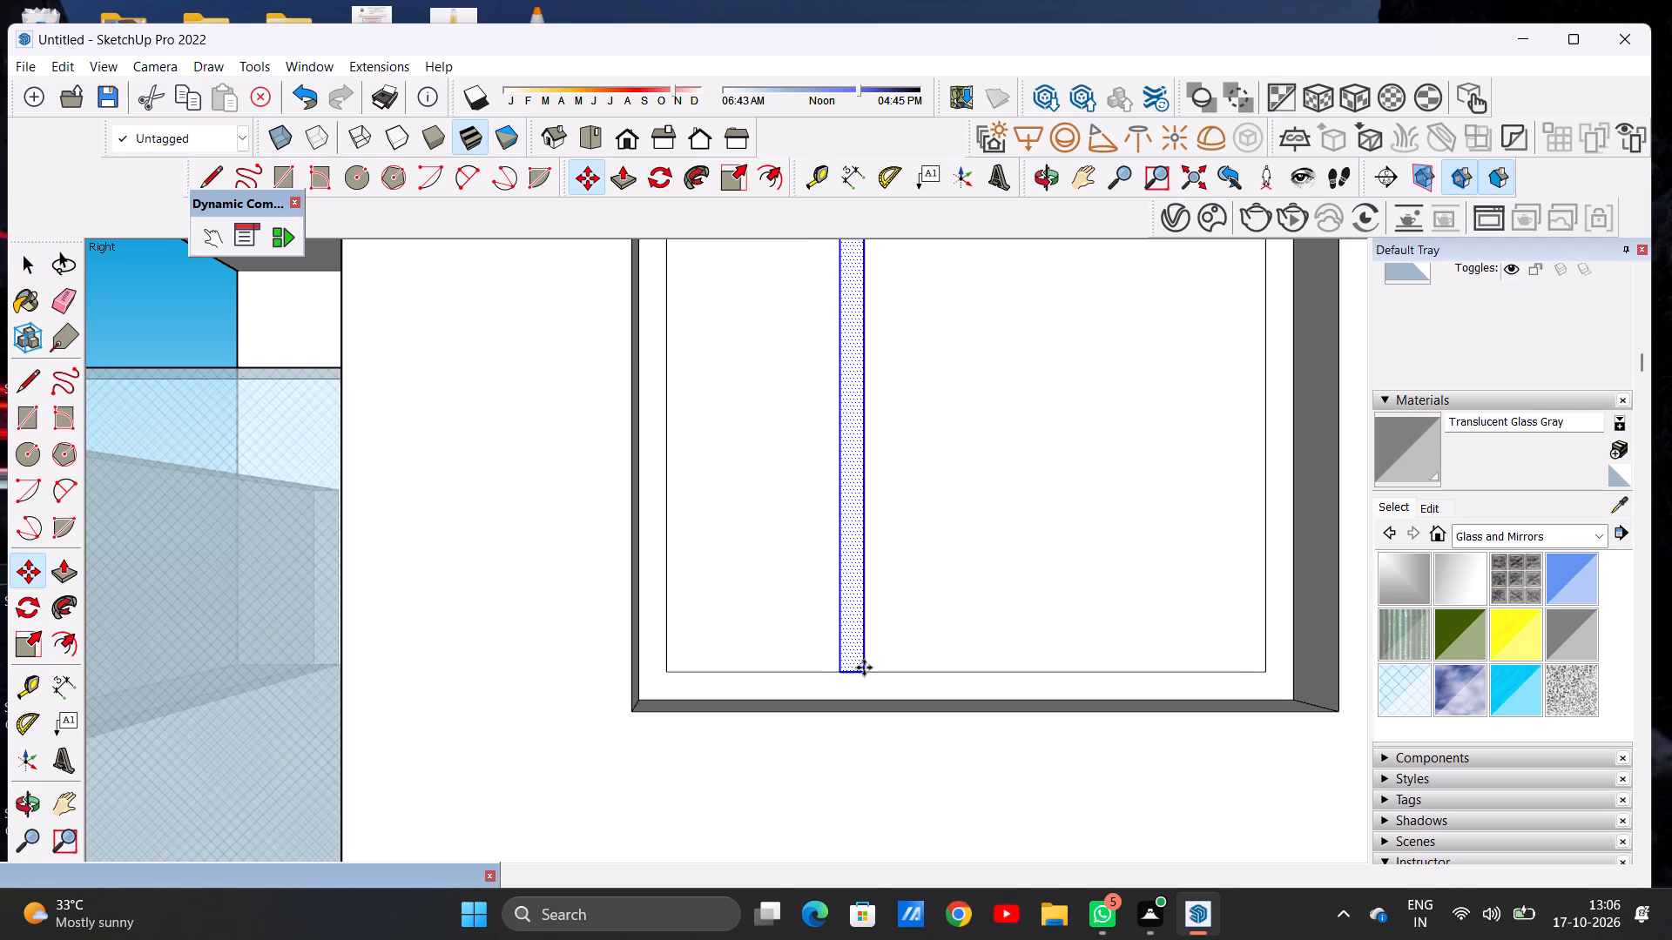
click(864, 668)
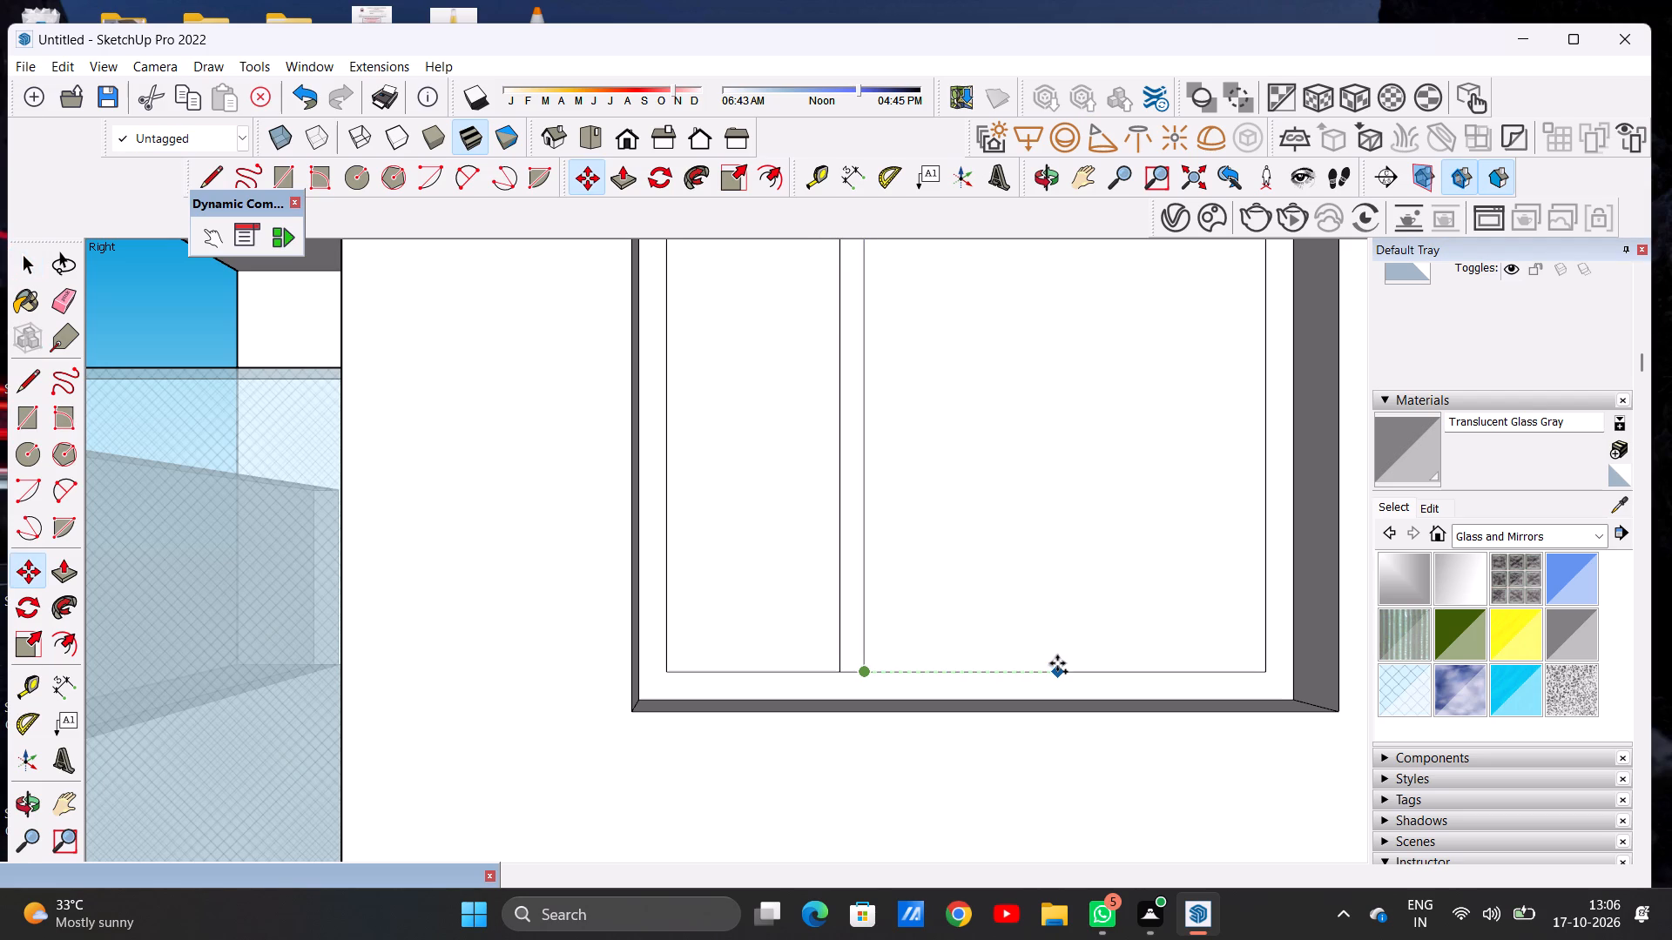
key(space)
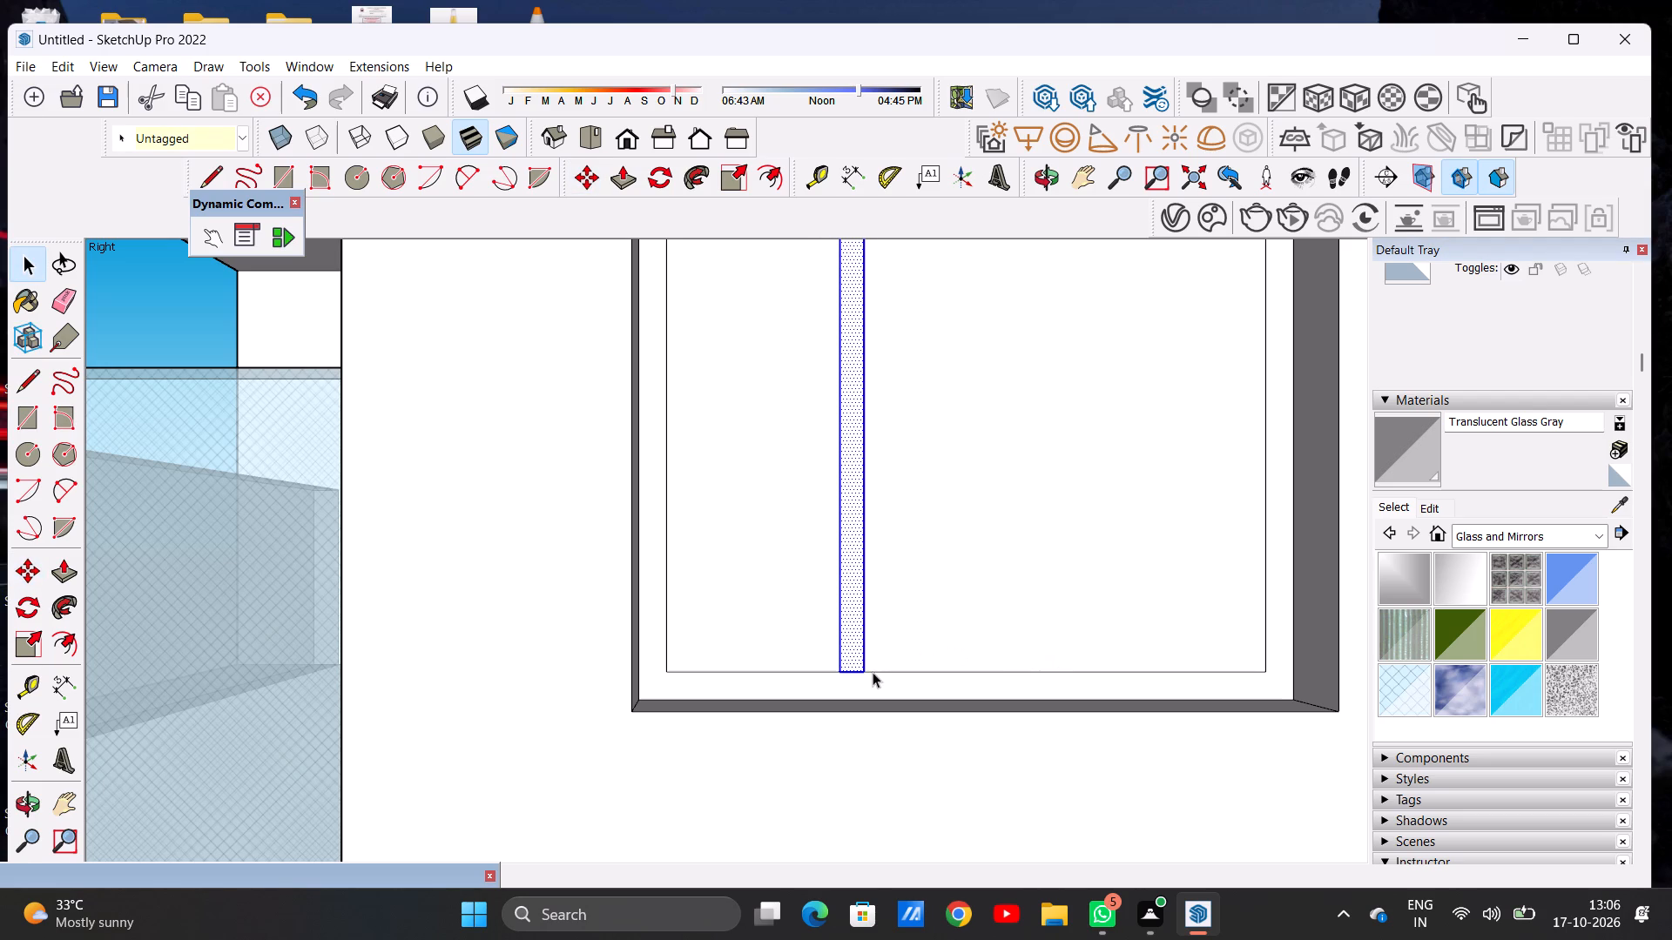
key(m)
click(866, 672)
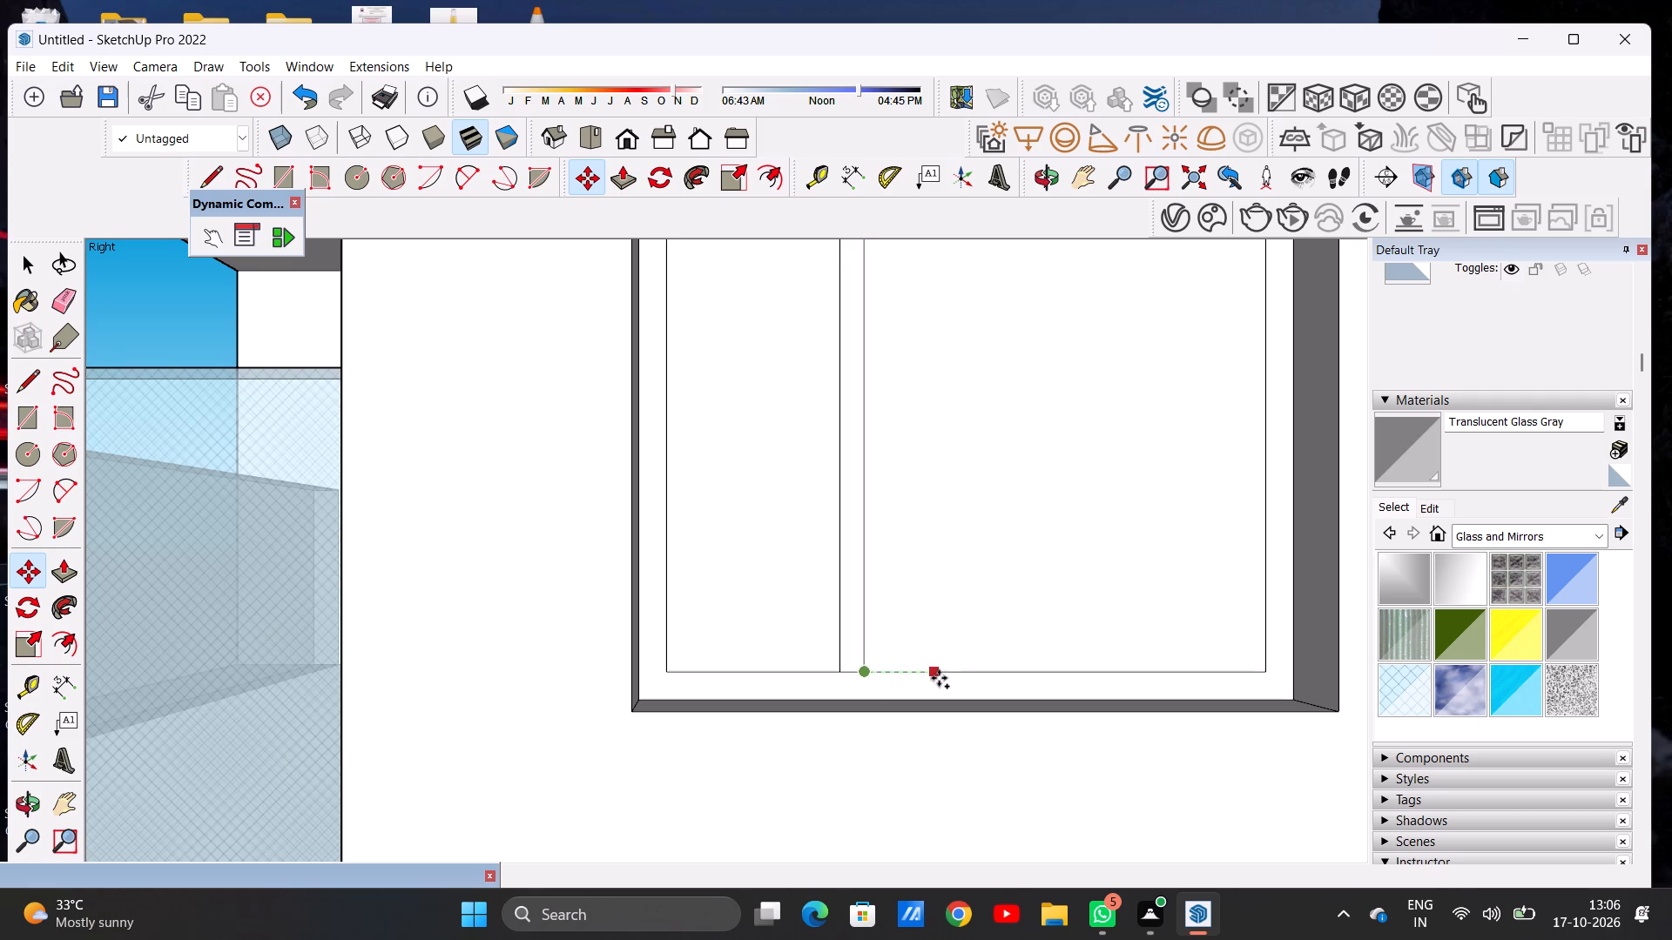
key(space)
Copy the mullion strip horizontally along the frame's bottom edge to divide the upper-floor side window into three panes.
click(851, 645)
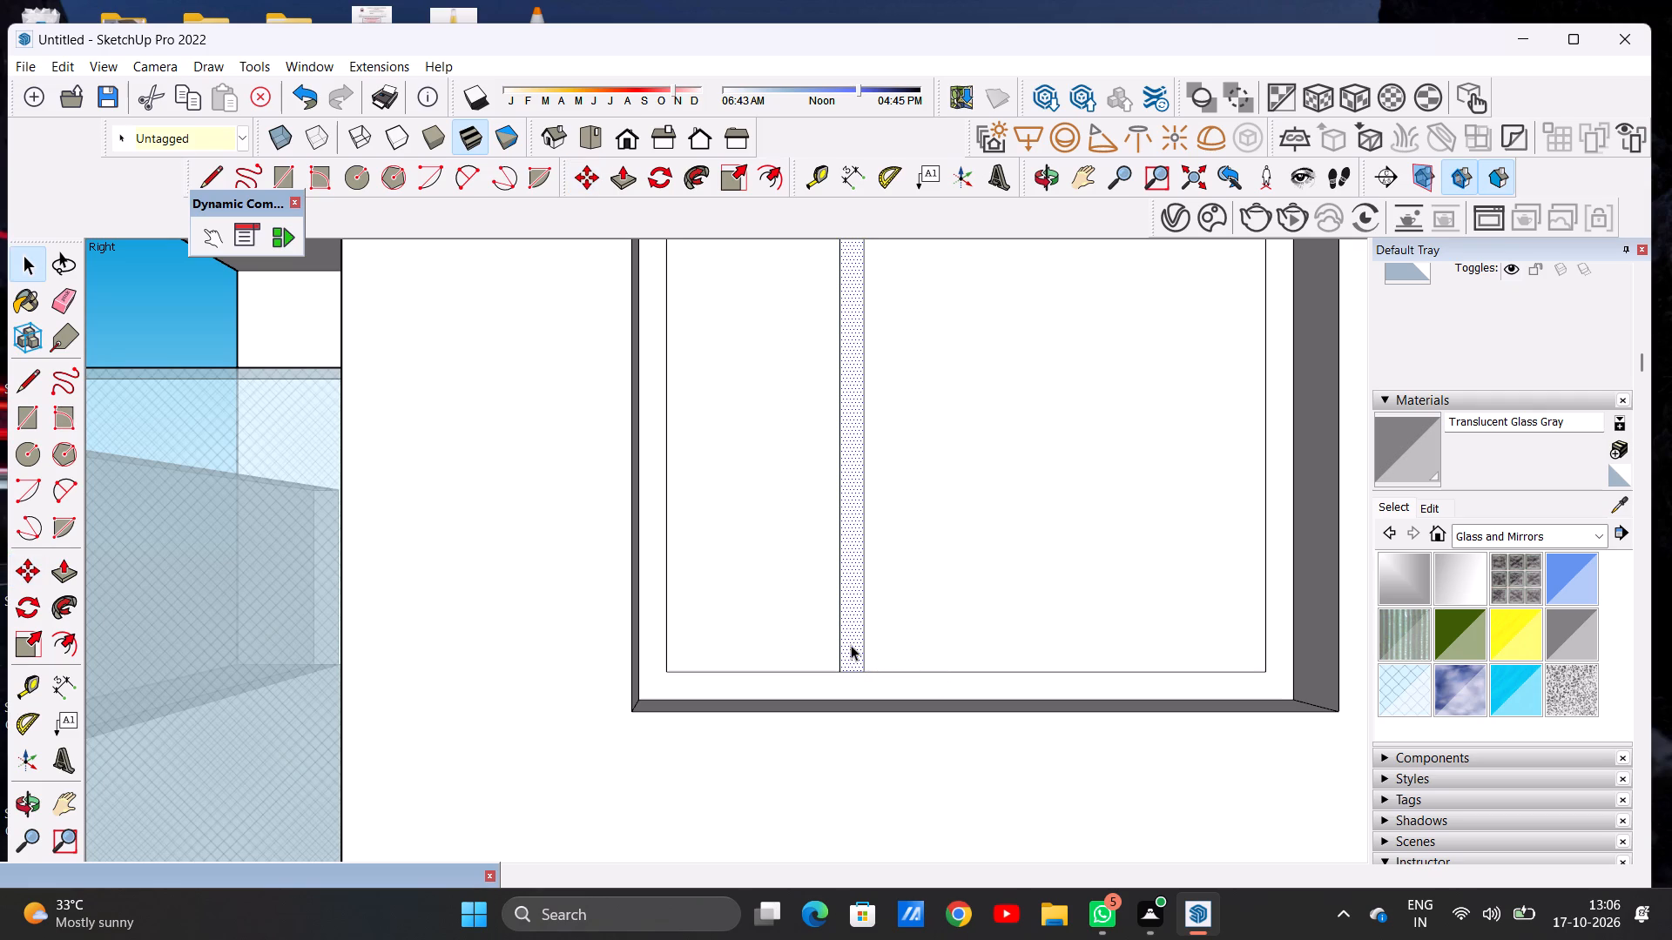
double_click(850, 648)
key(m)
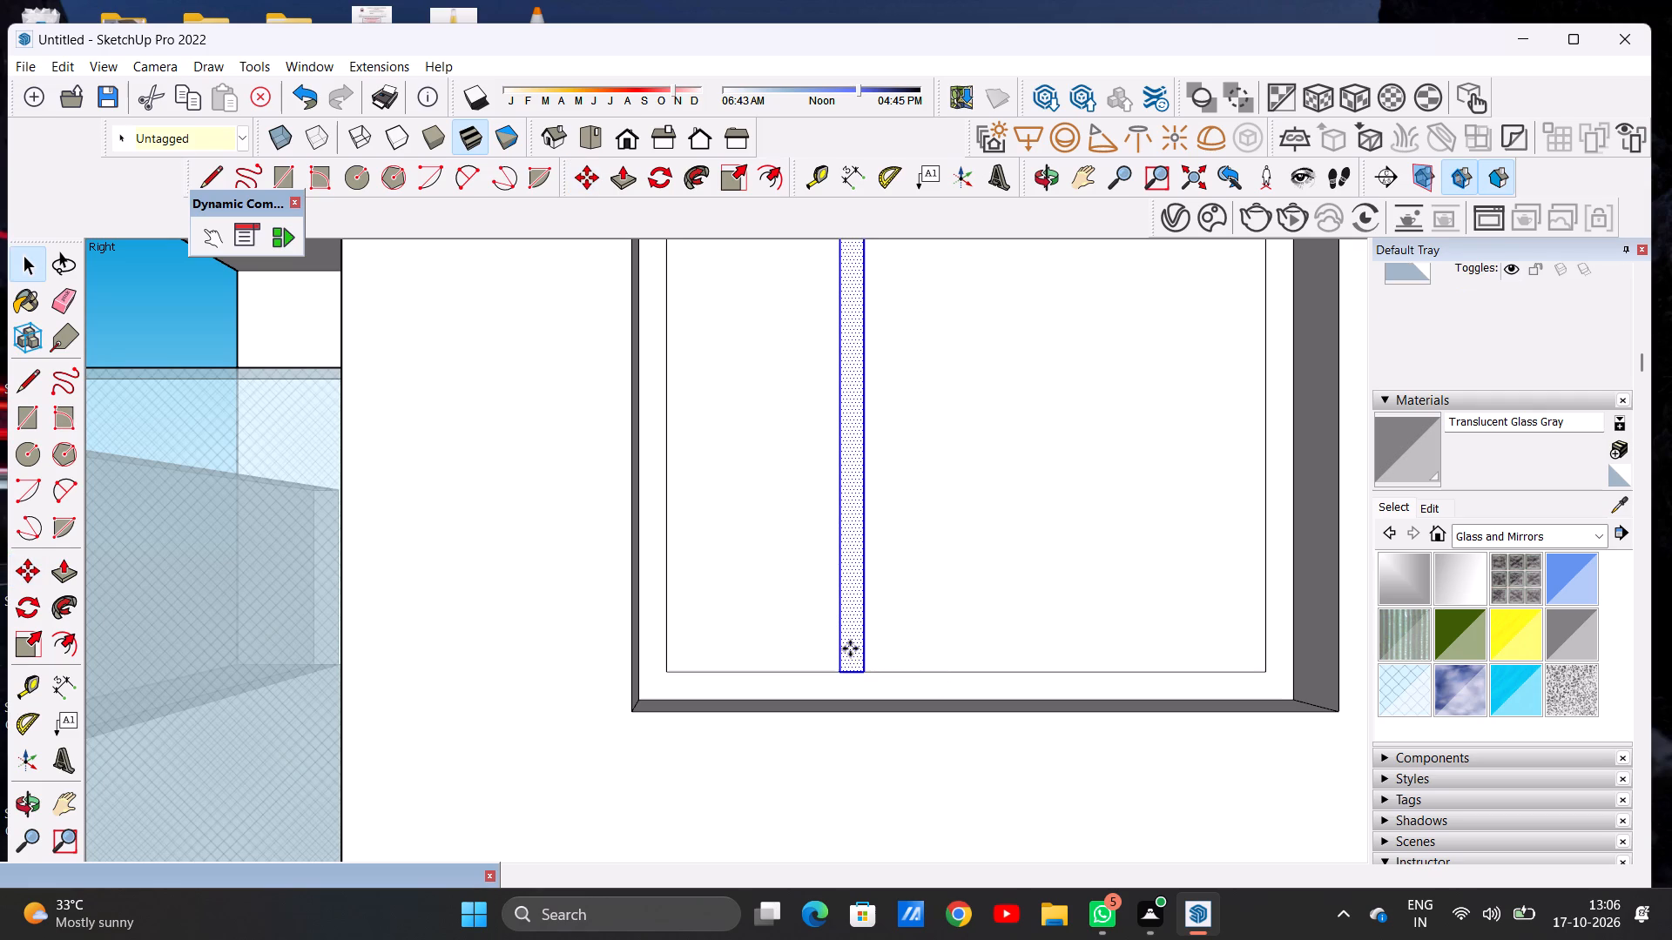
click(867, 664)
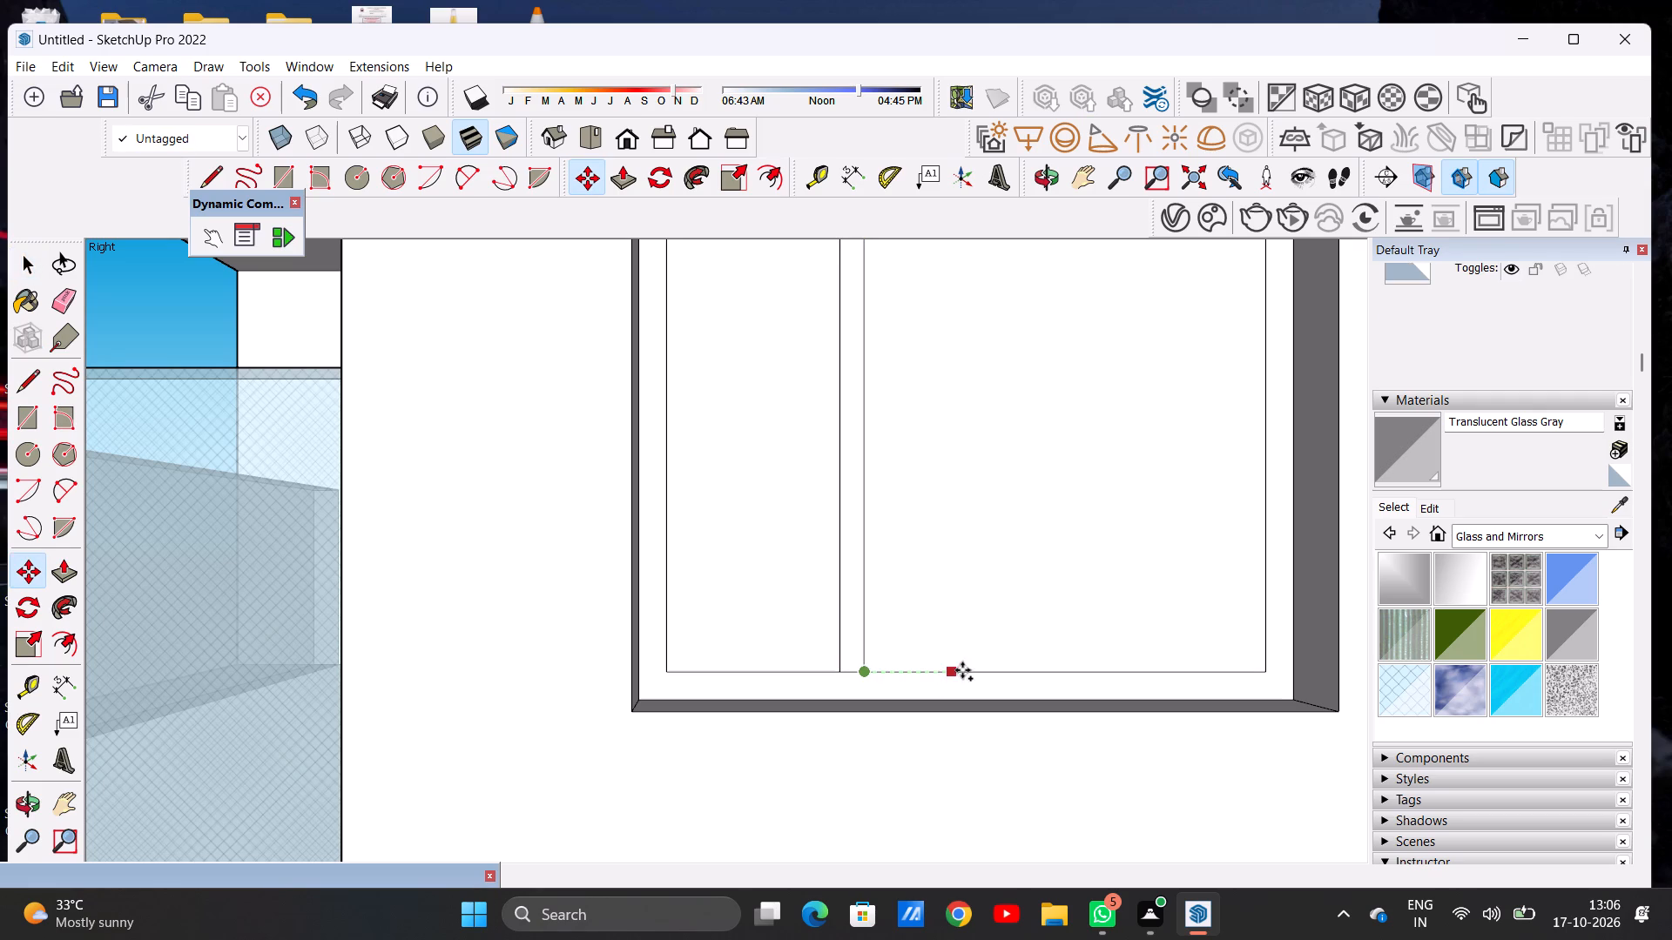
click(1075, 674)
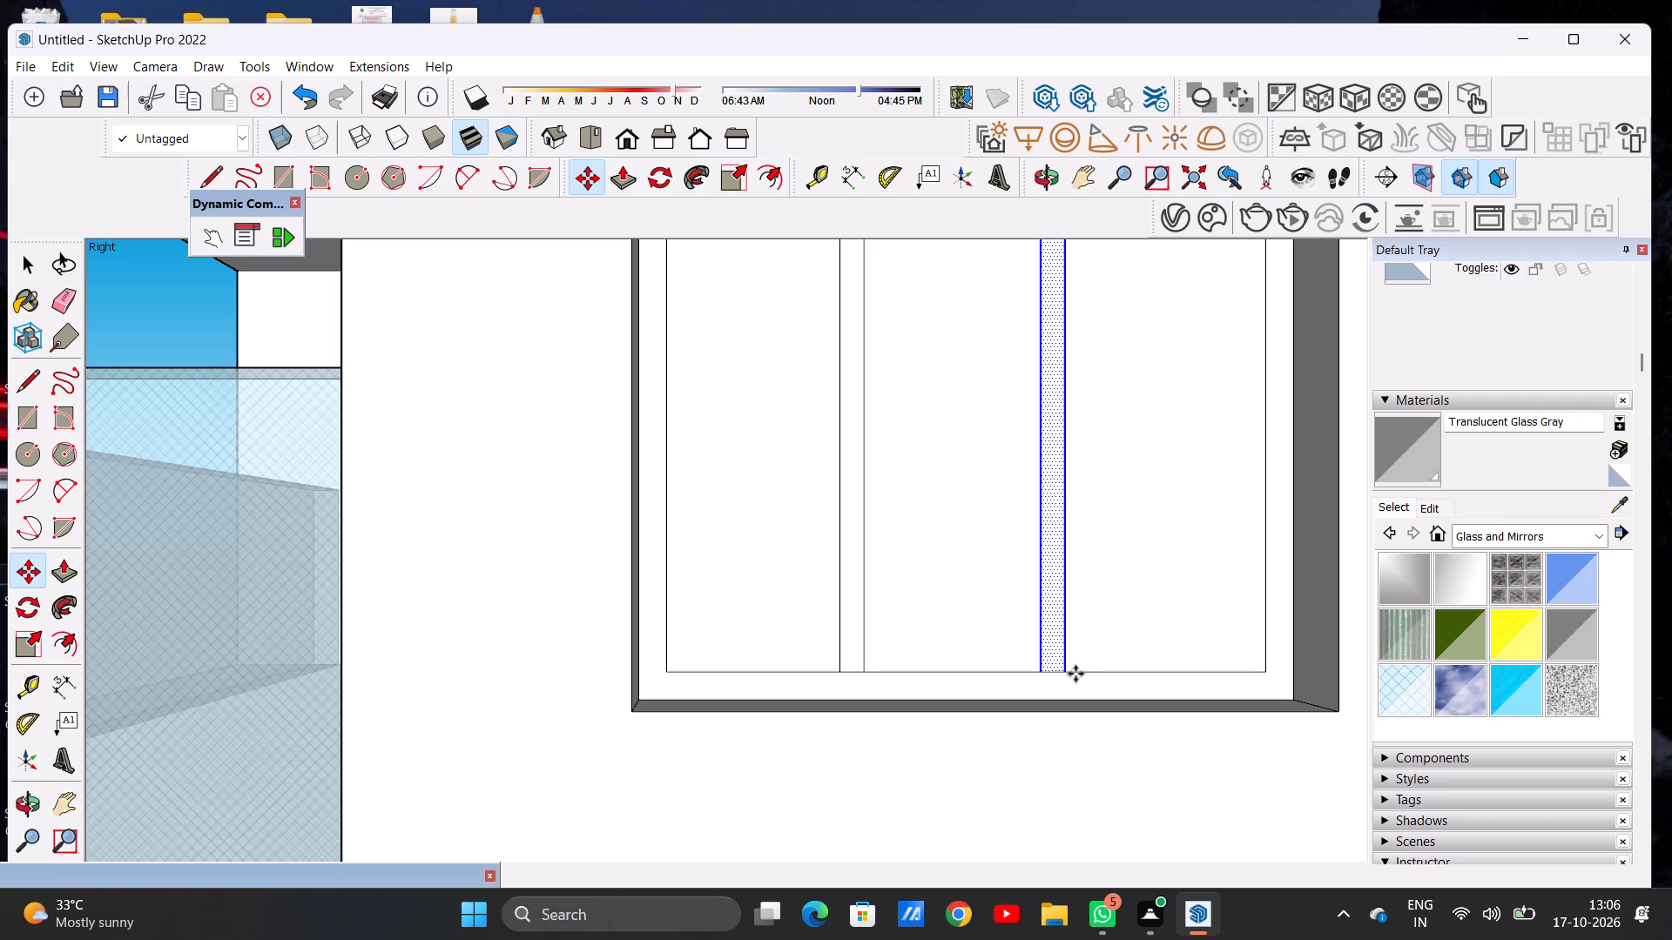
key(space)
scroll(880, 601, down, 14)
click(1279, 441)
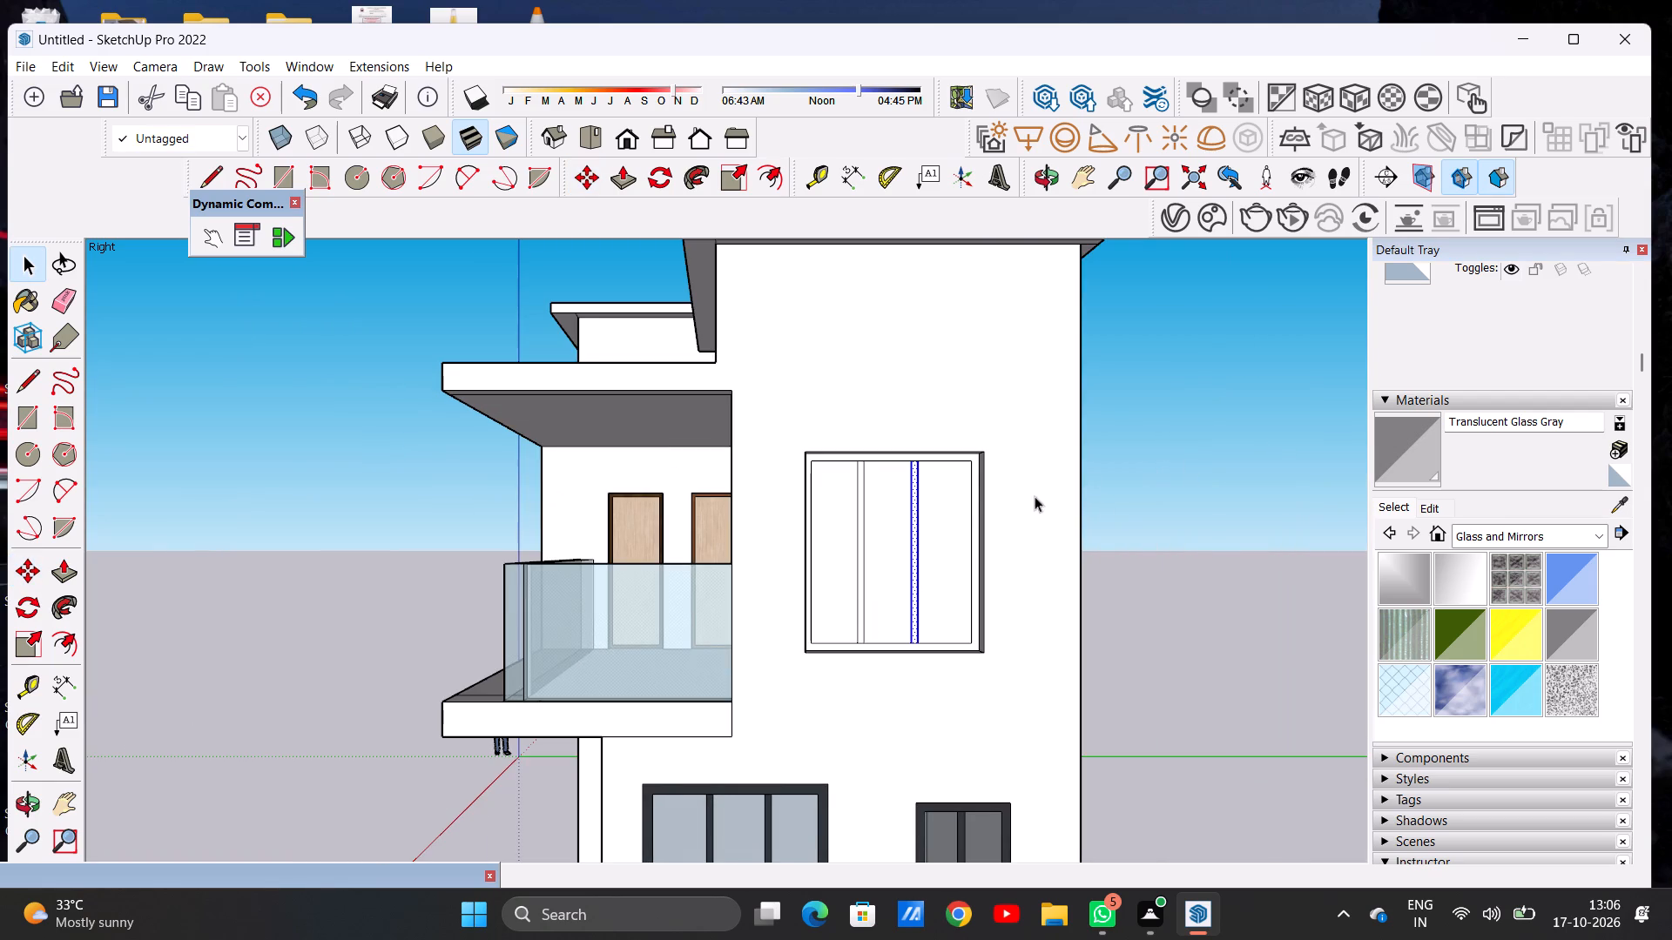
Examine the mullions and pane divisions of the upper-floor side window up close and from a distance.
scroll(910, 483, up, 9)
scroll(911, 472, down, 1)
scroll(920, 501, up, 2)
scroll(925, 497, down, 1)
scroll(925, 497, up, 7)
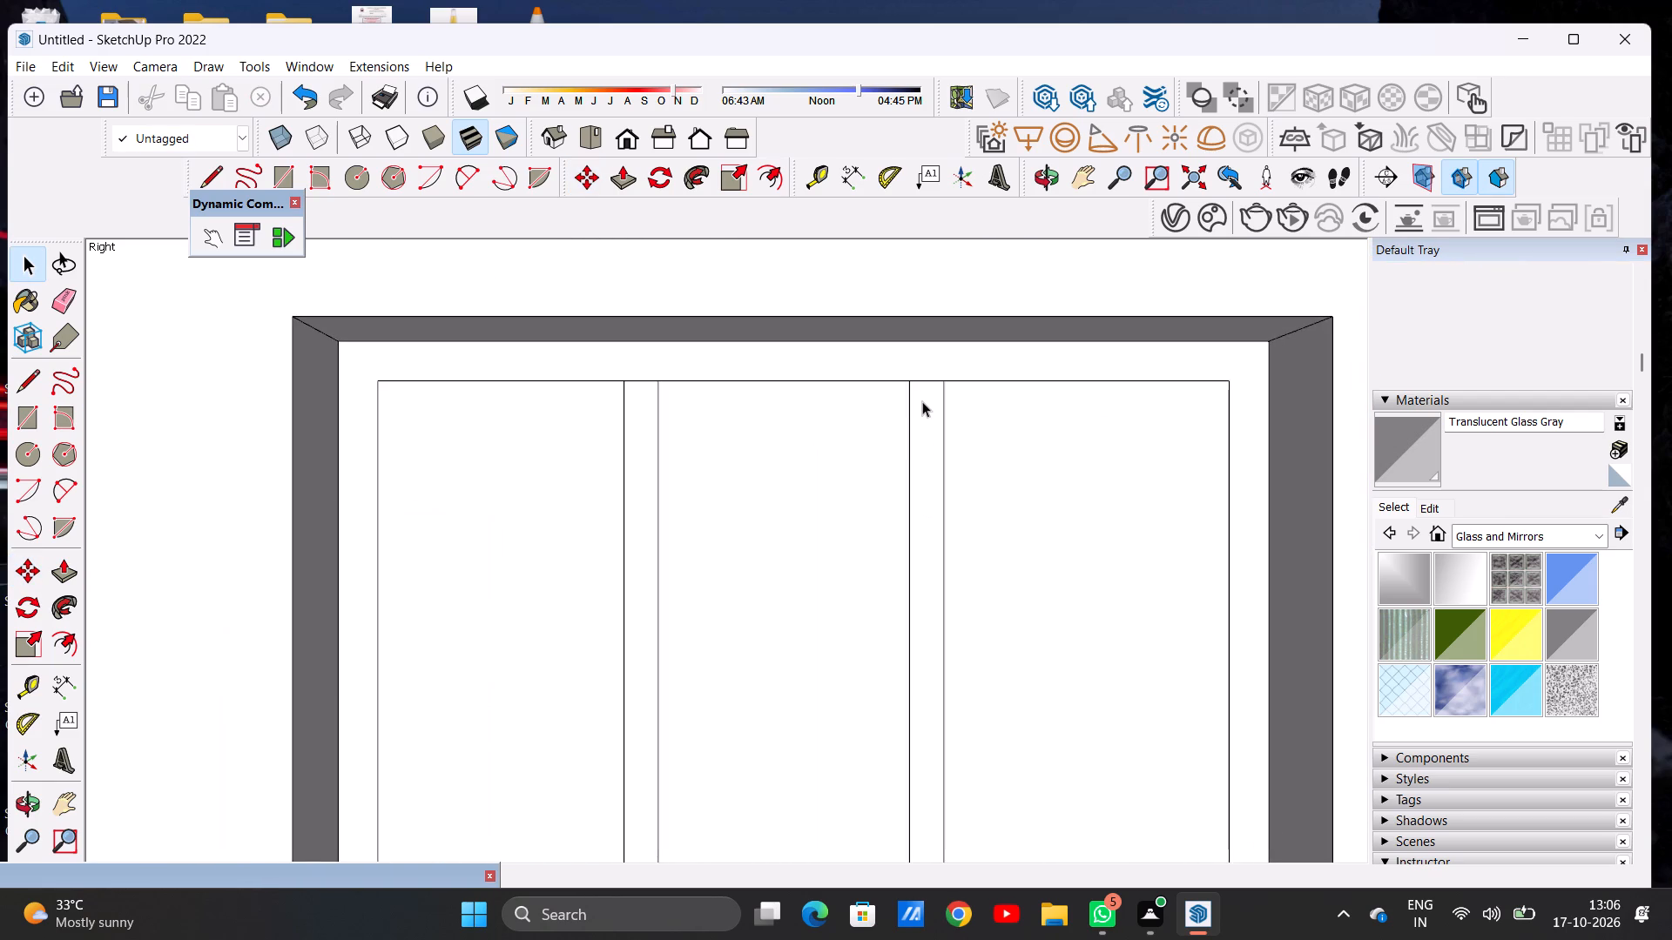
scroll(922, 399, up, 13)
scroll(912, 388, down, 20)
scroll(912, 388, down, 4)
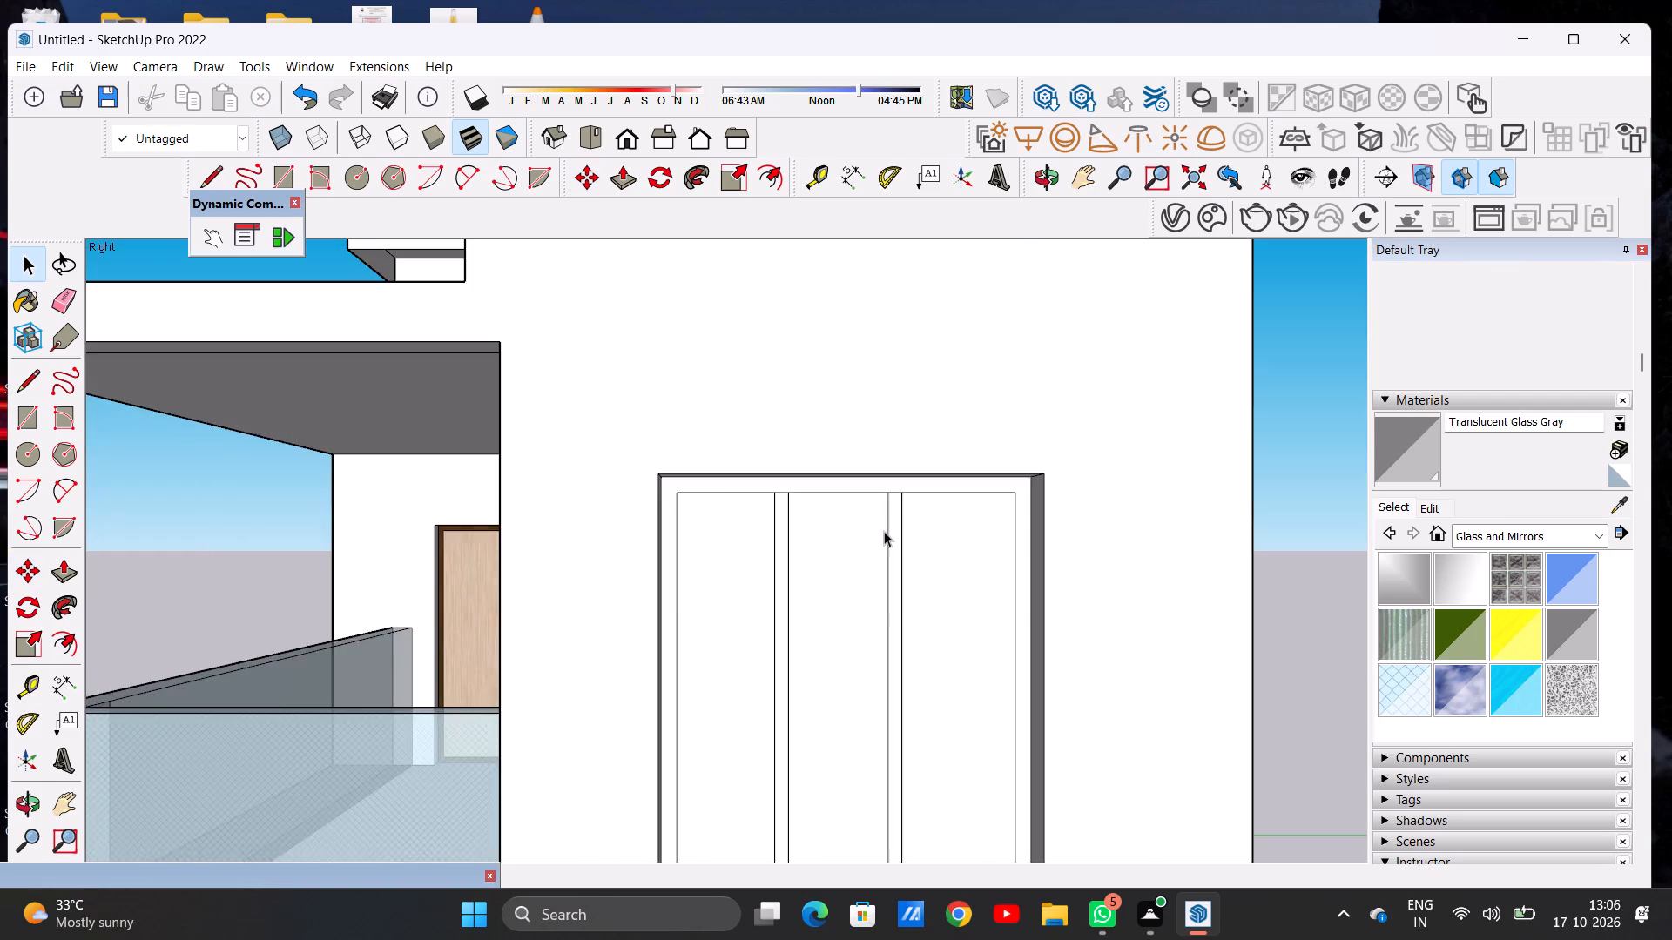
scroll(884, 531, down, 11)
scroll(907, 621, up, 4)
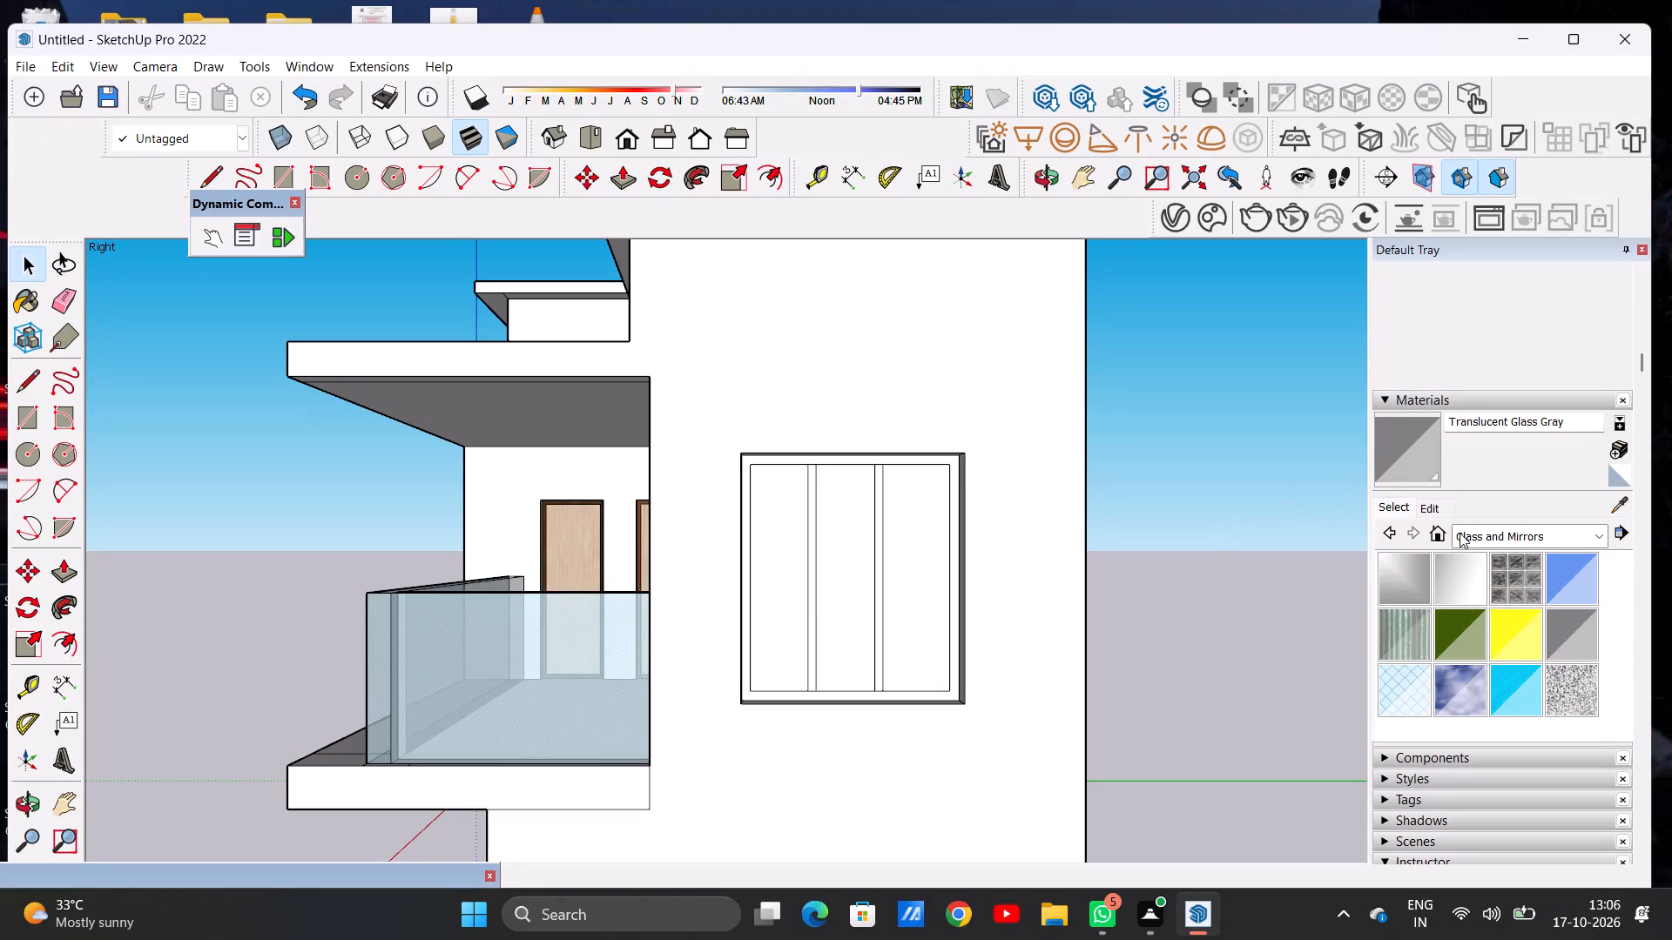
Paint the upper-floor side window's frame and both mullions with Formica Laminate Dark from Synthetic Surfaces.
click(1554, 539)
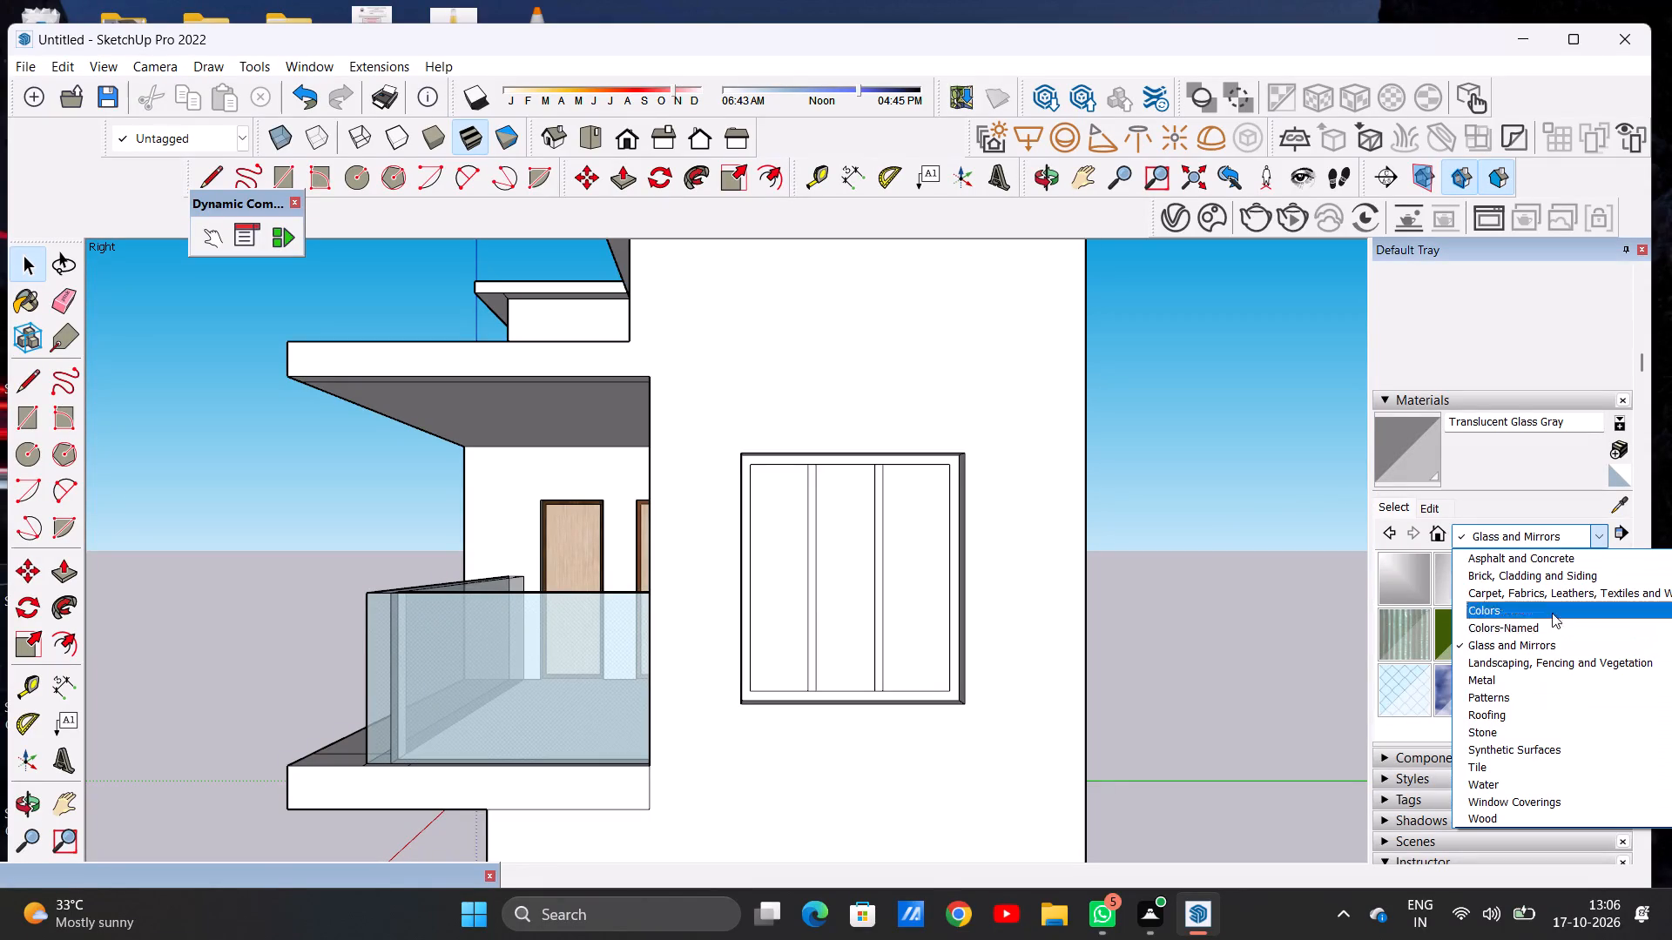
click(1506, 755)
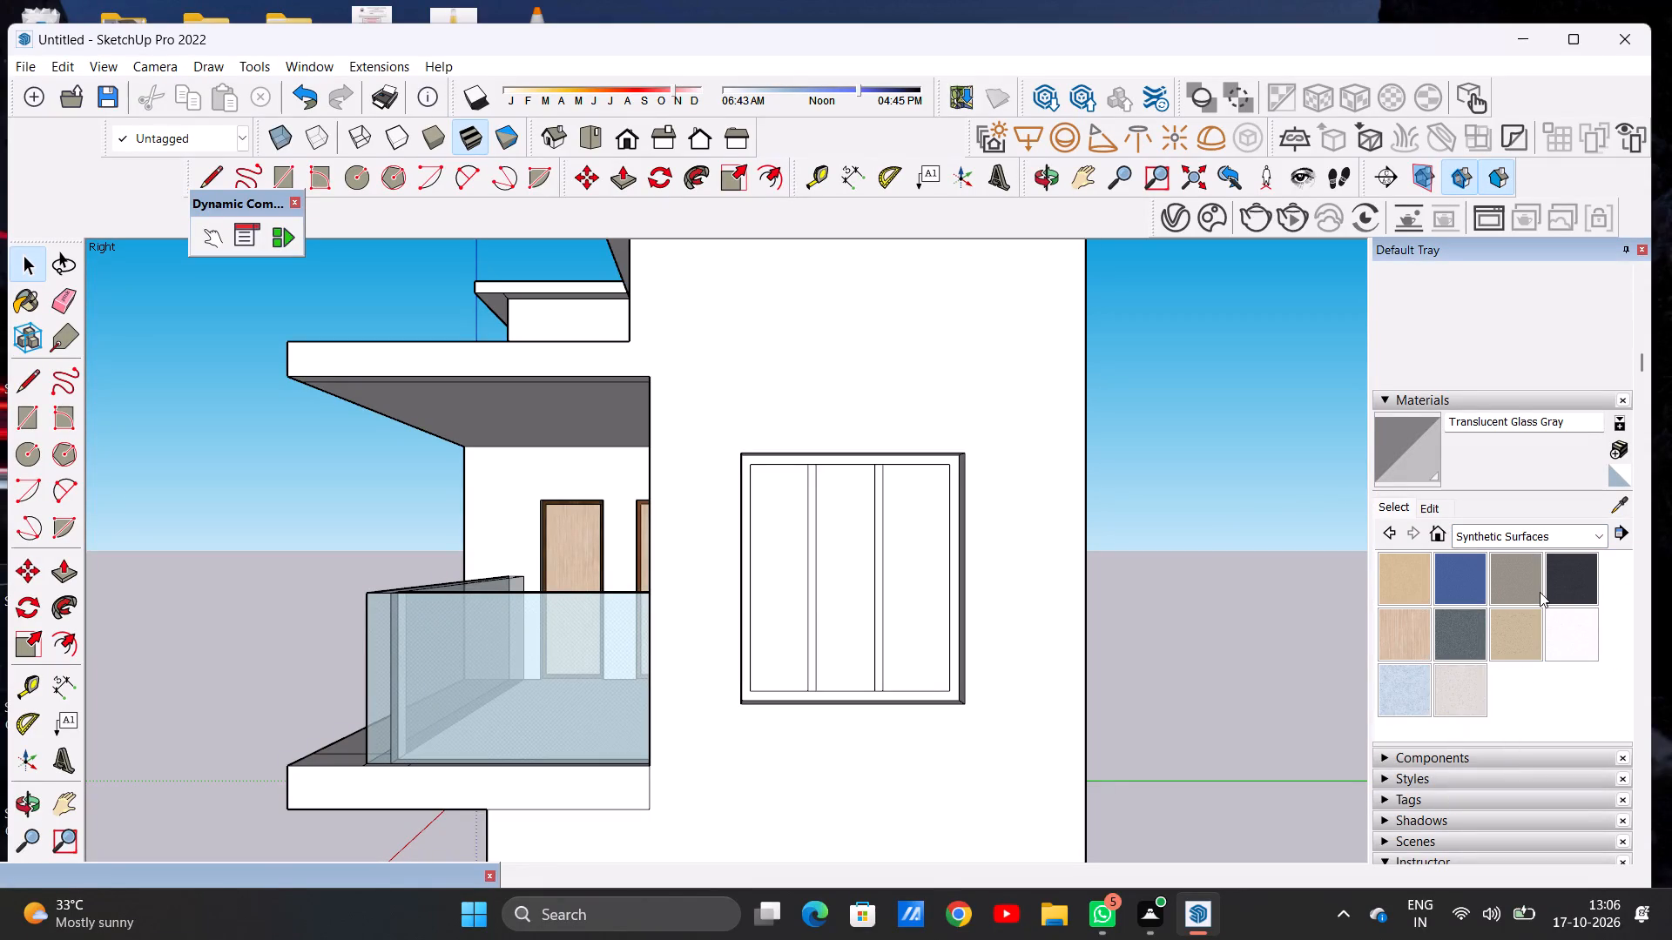
click(1568, 596)
scroll(856, 513, up, 7)
scroll(740, 421, up, 6)
click(775, 388)
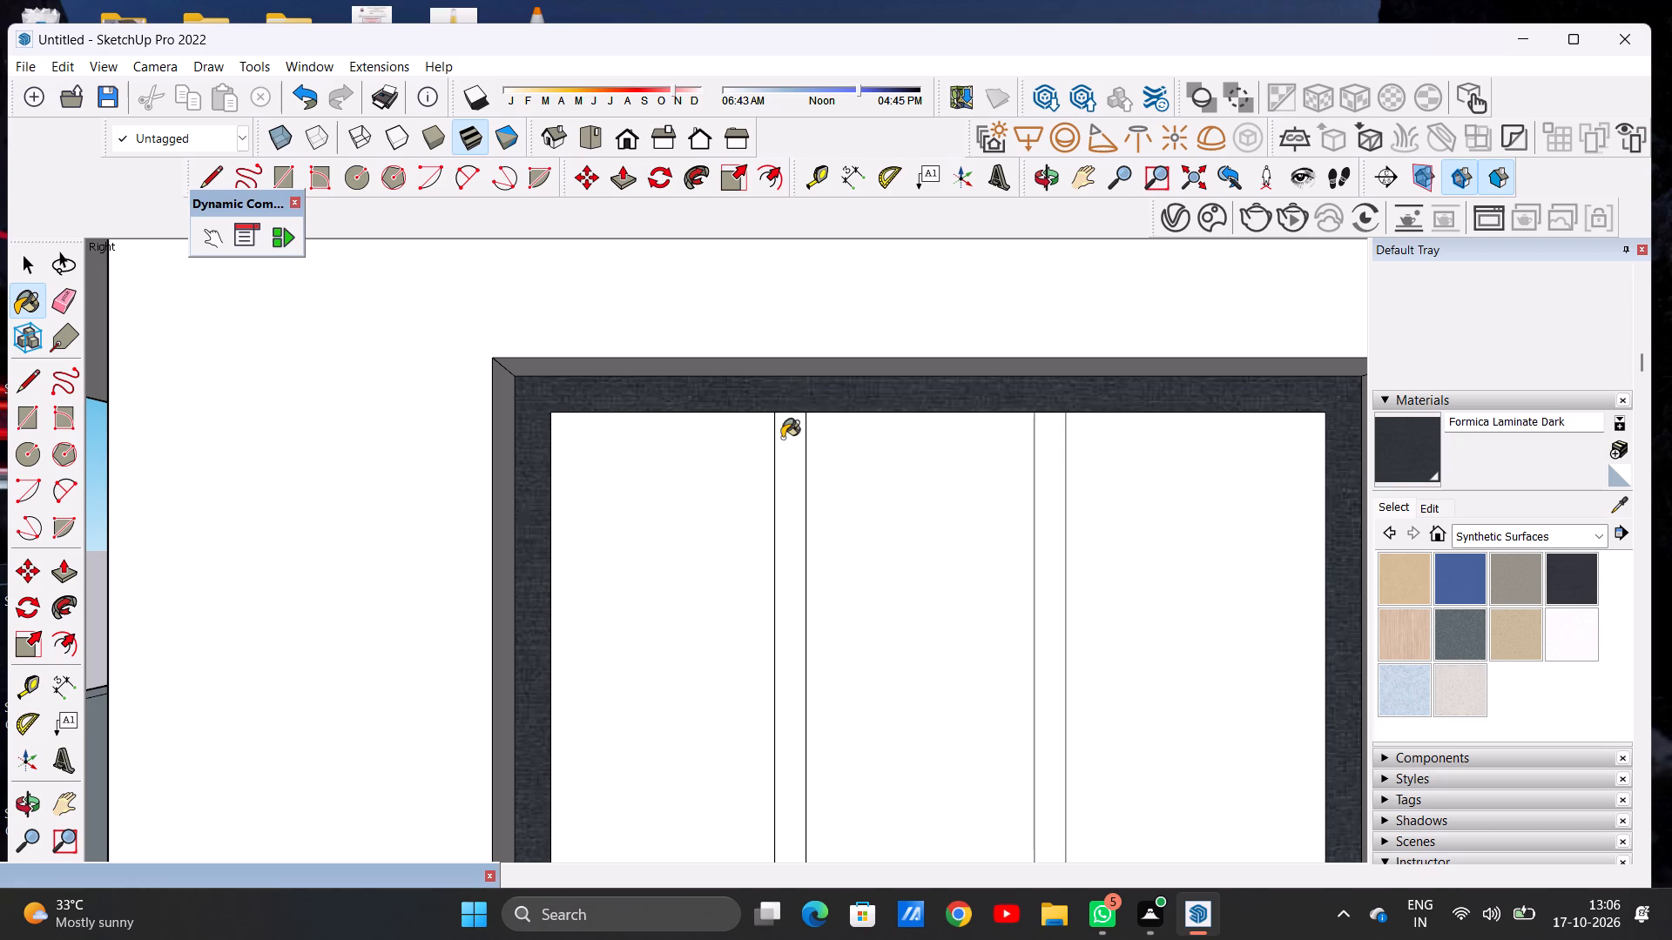
click(783, 438)
click(1050, 466)
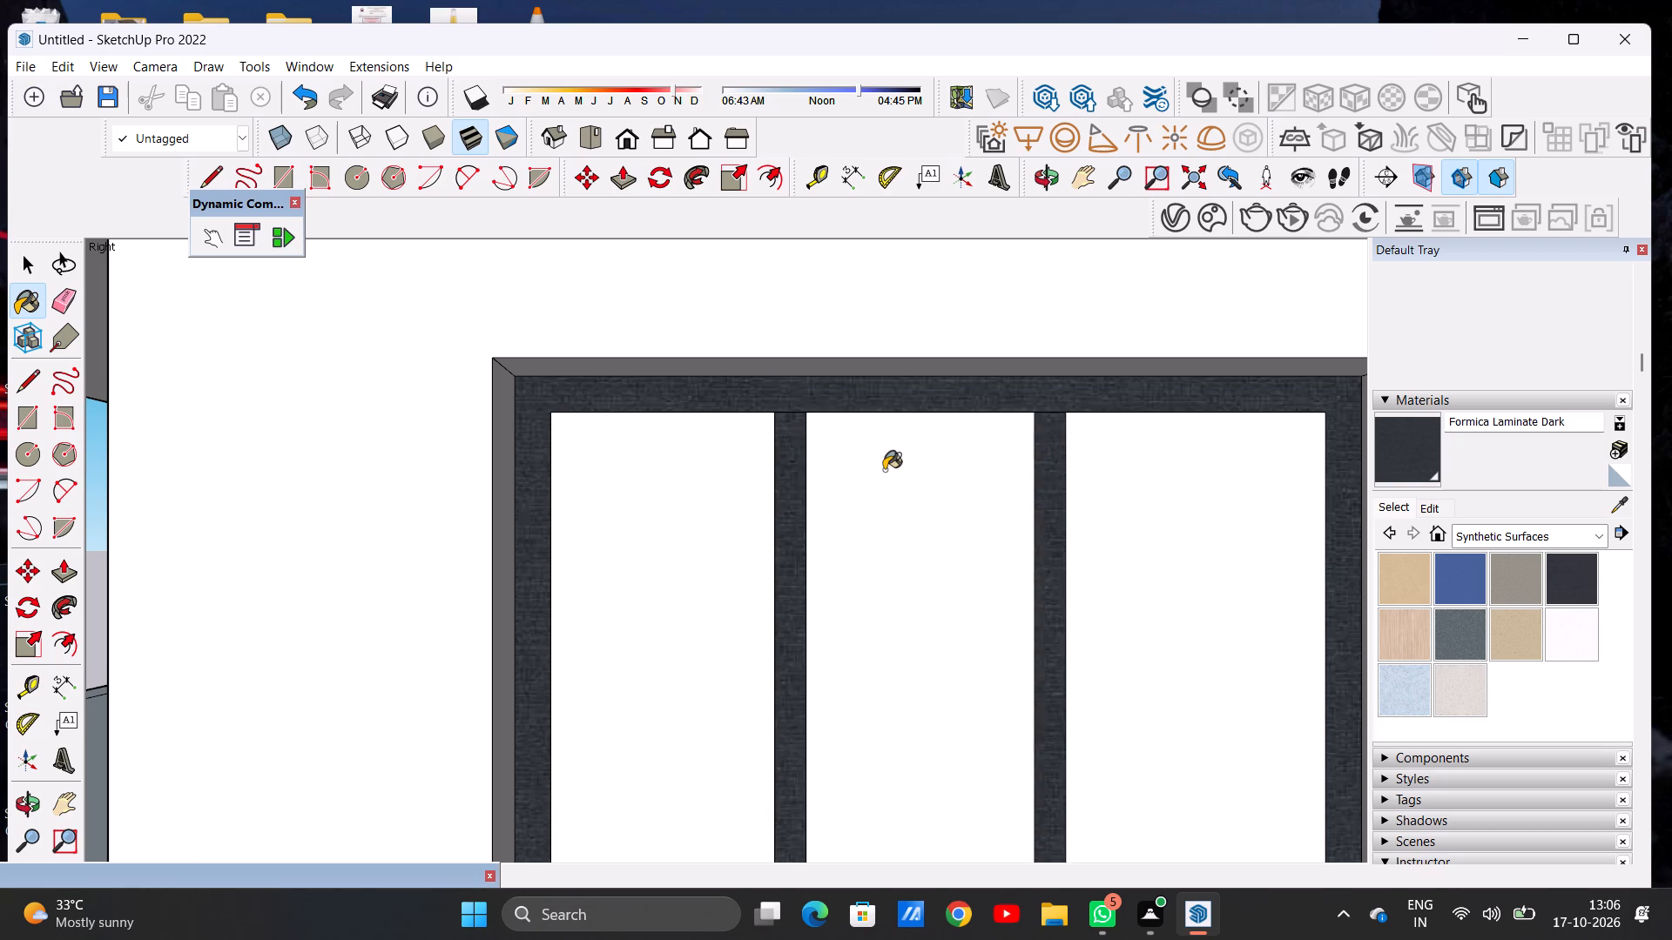
Paint all three panes of the upper-floor side window with Translucent Glass Gray from Glass and Mirrors.
scroll(882, 471, down, 15)
scroll(899, 641, up, 3)
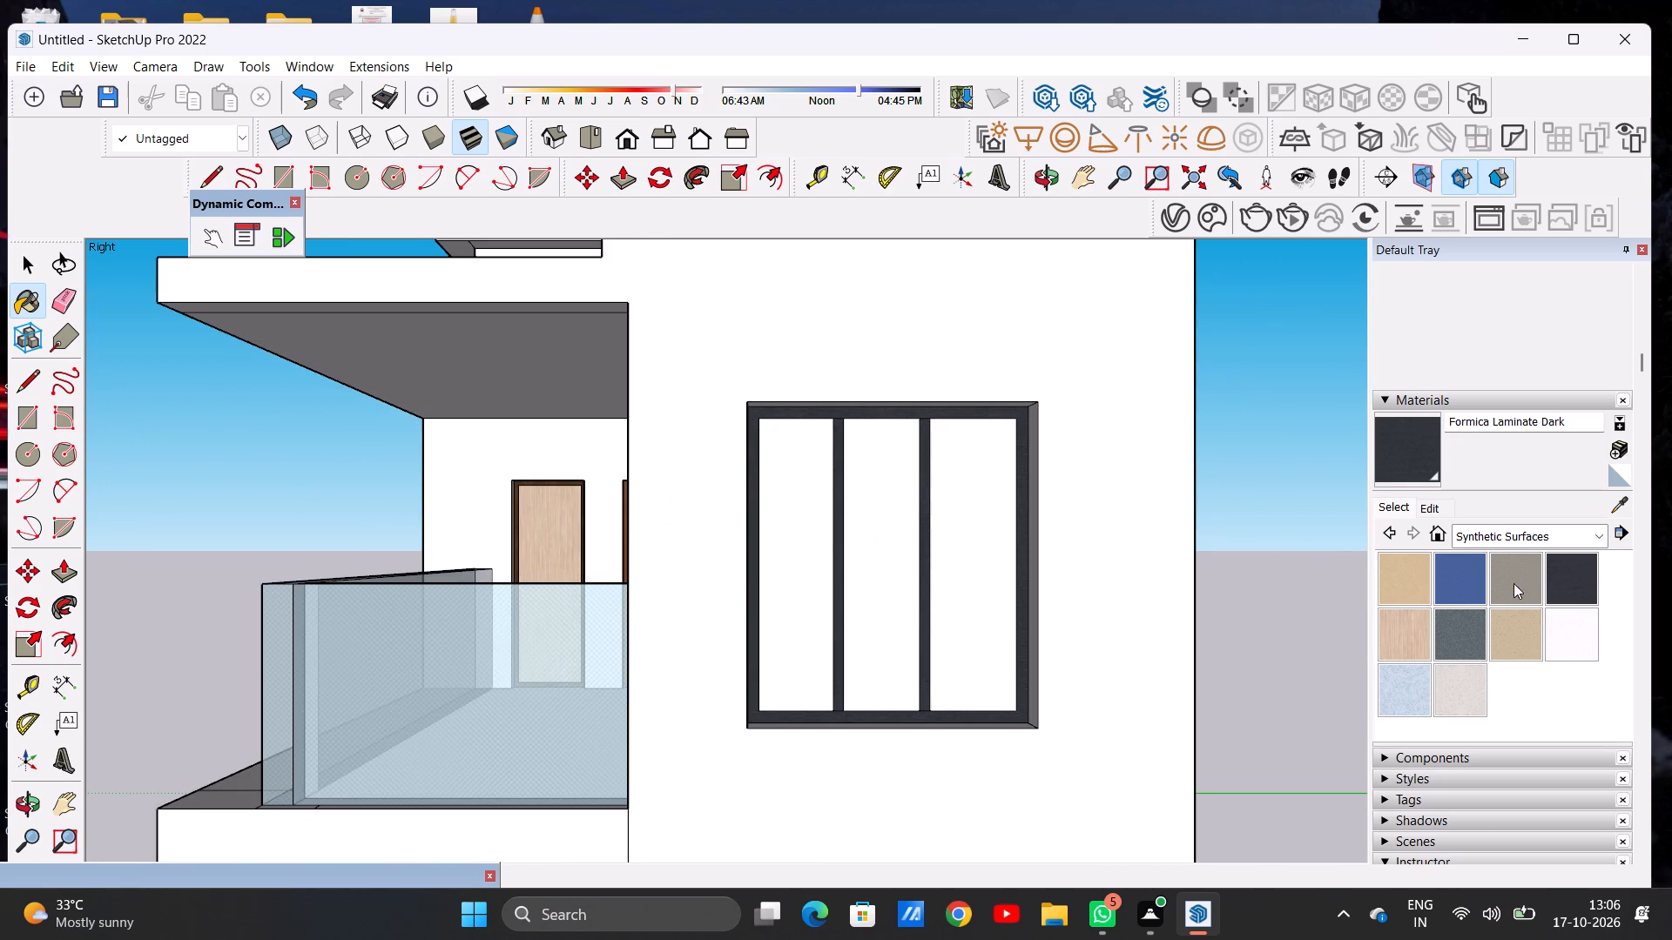
click(1512, 538)
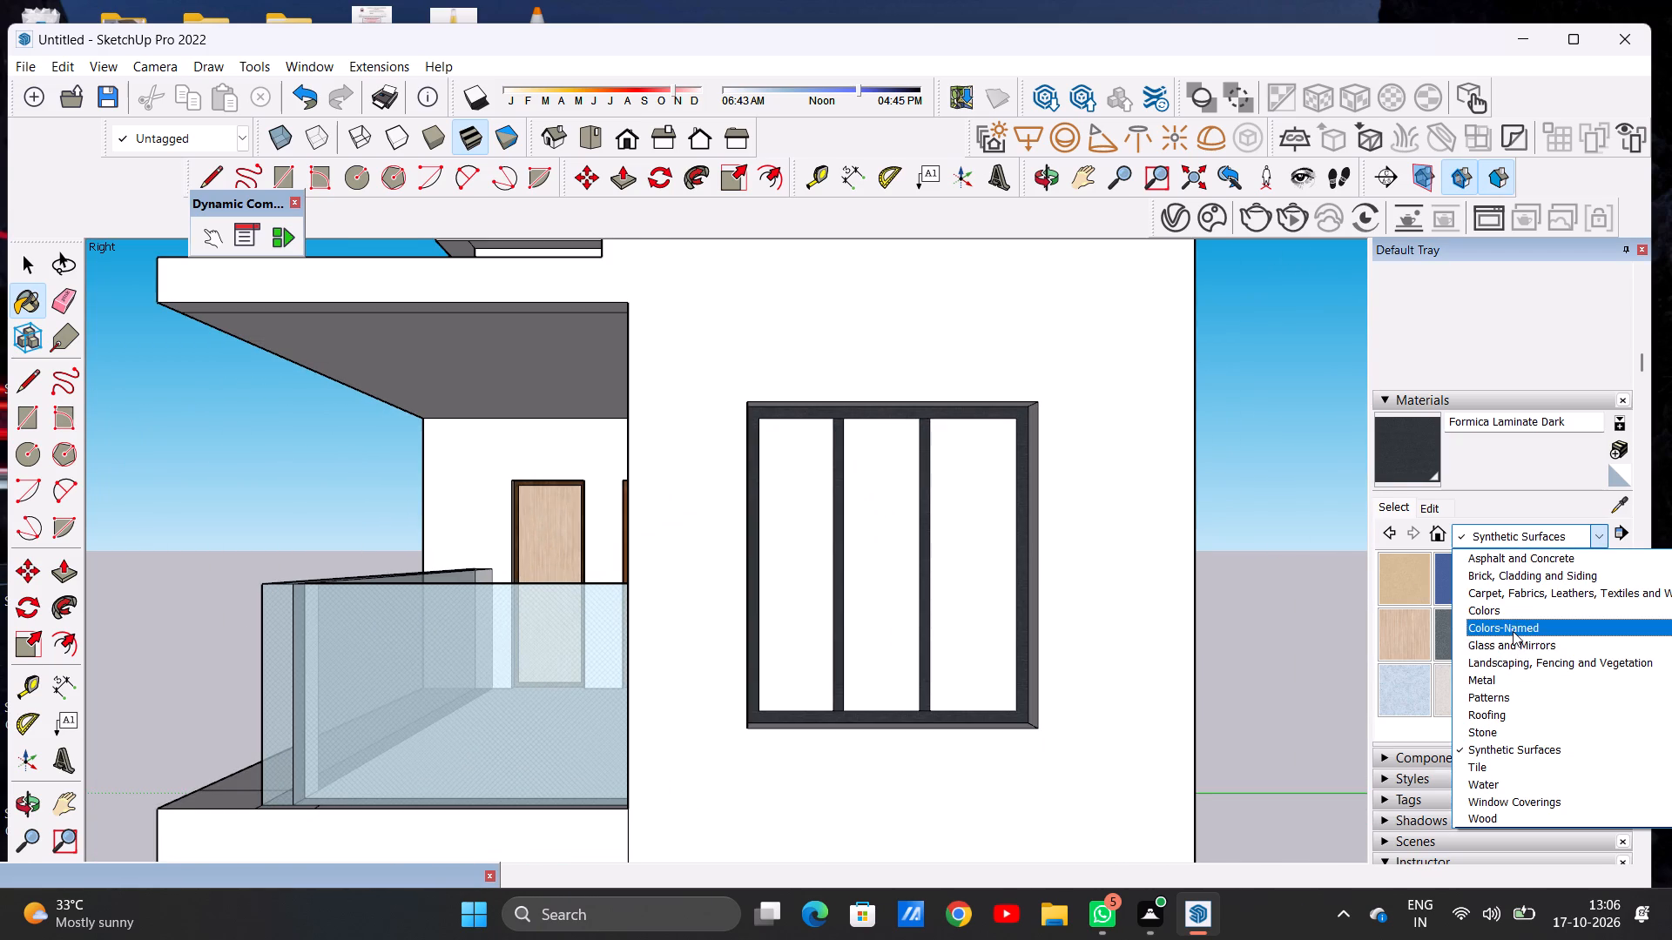
click(1514, 643)
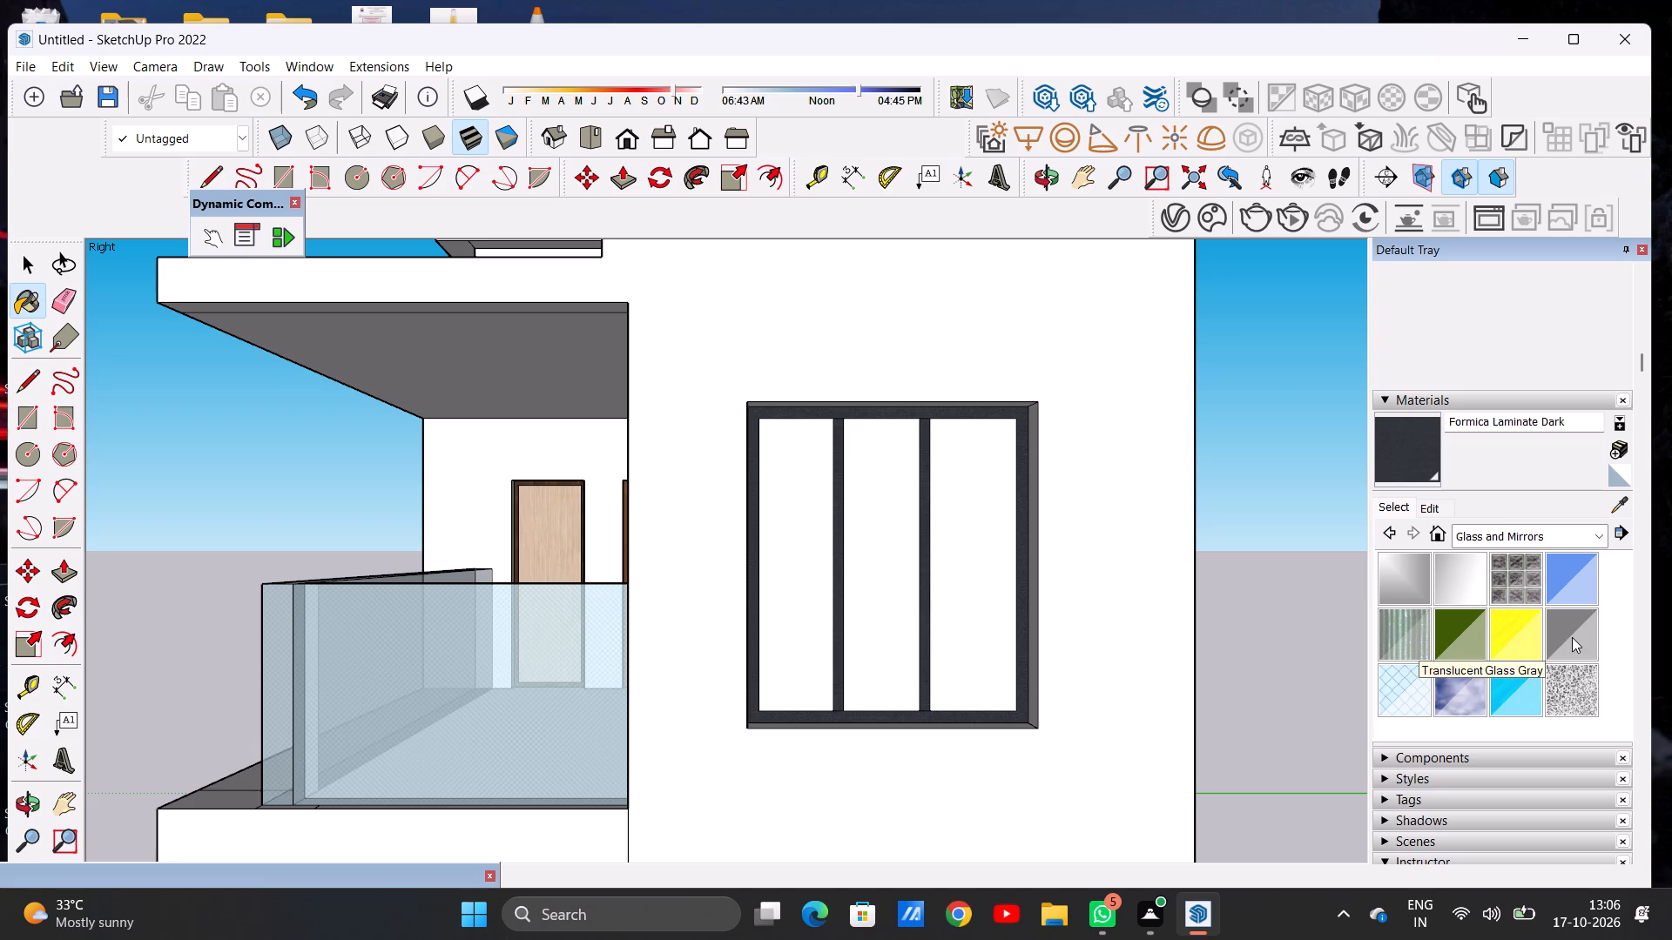
click(1572, 637)
scroll(981, 580, up, 6)
click(623, 520)
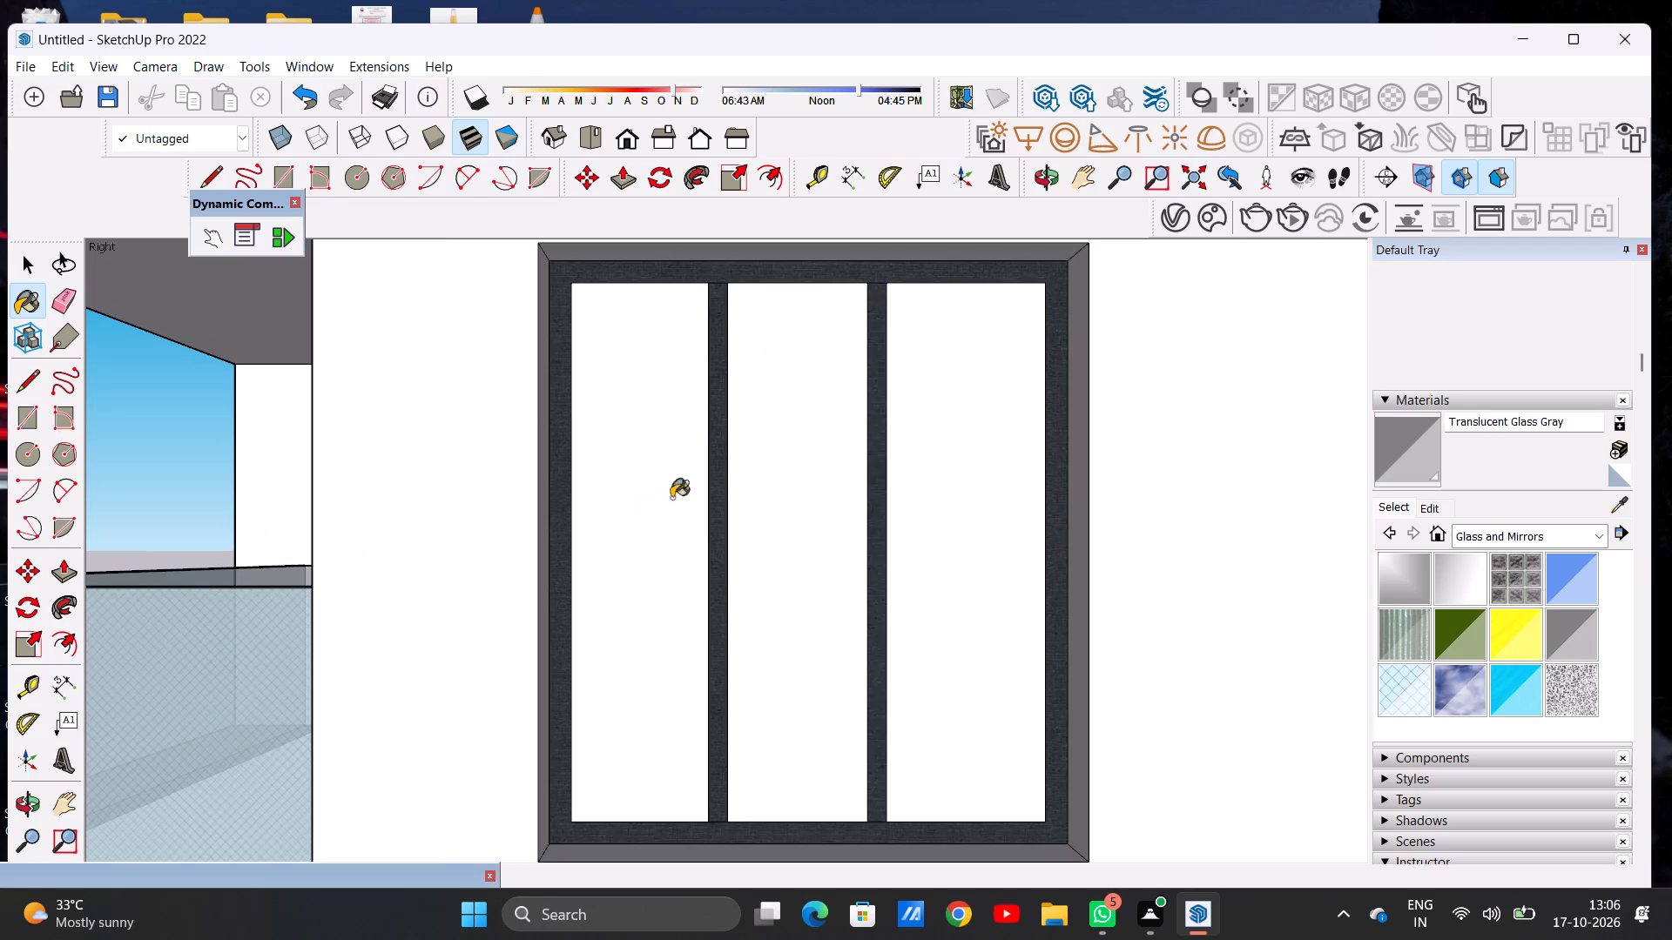
click(772, 464)
click(988, 476)
scroll(842, 564, down, 8)
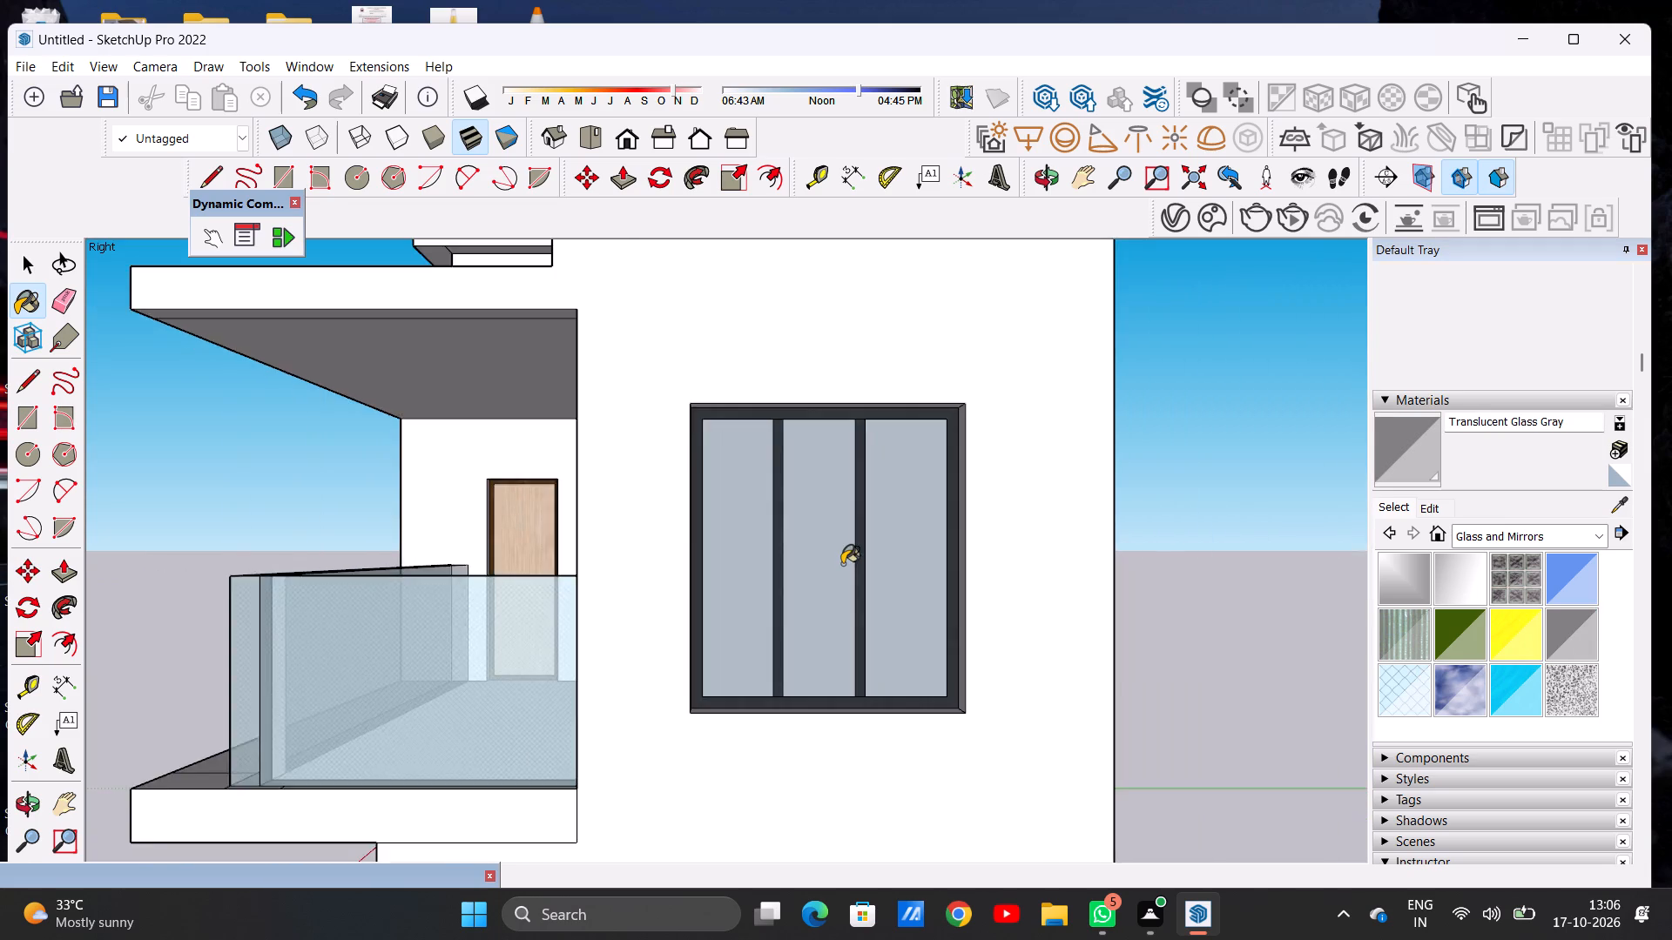
Examine the whole house and its front windows from several angles.
scroll(842, 564, down, 11)
middle_drag(684, 629, 1009, 634)
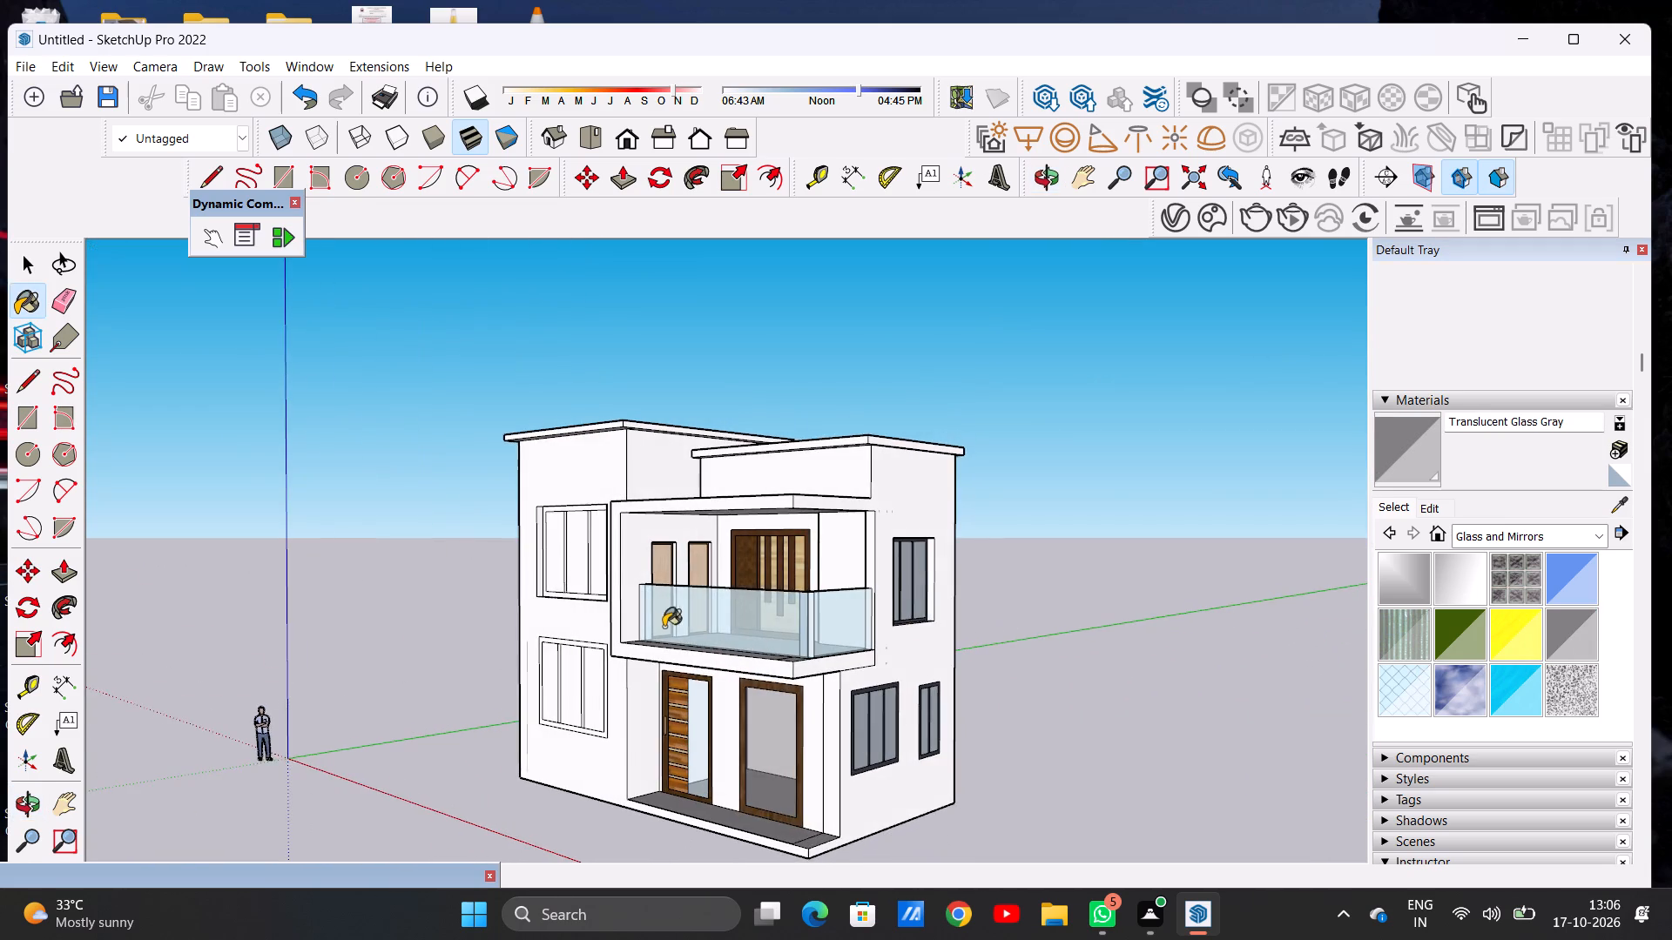
middle_drag(660, 628, 966, 622)
scroll(971, 657, down, 3)
scroll(695, 634, up, 2)
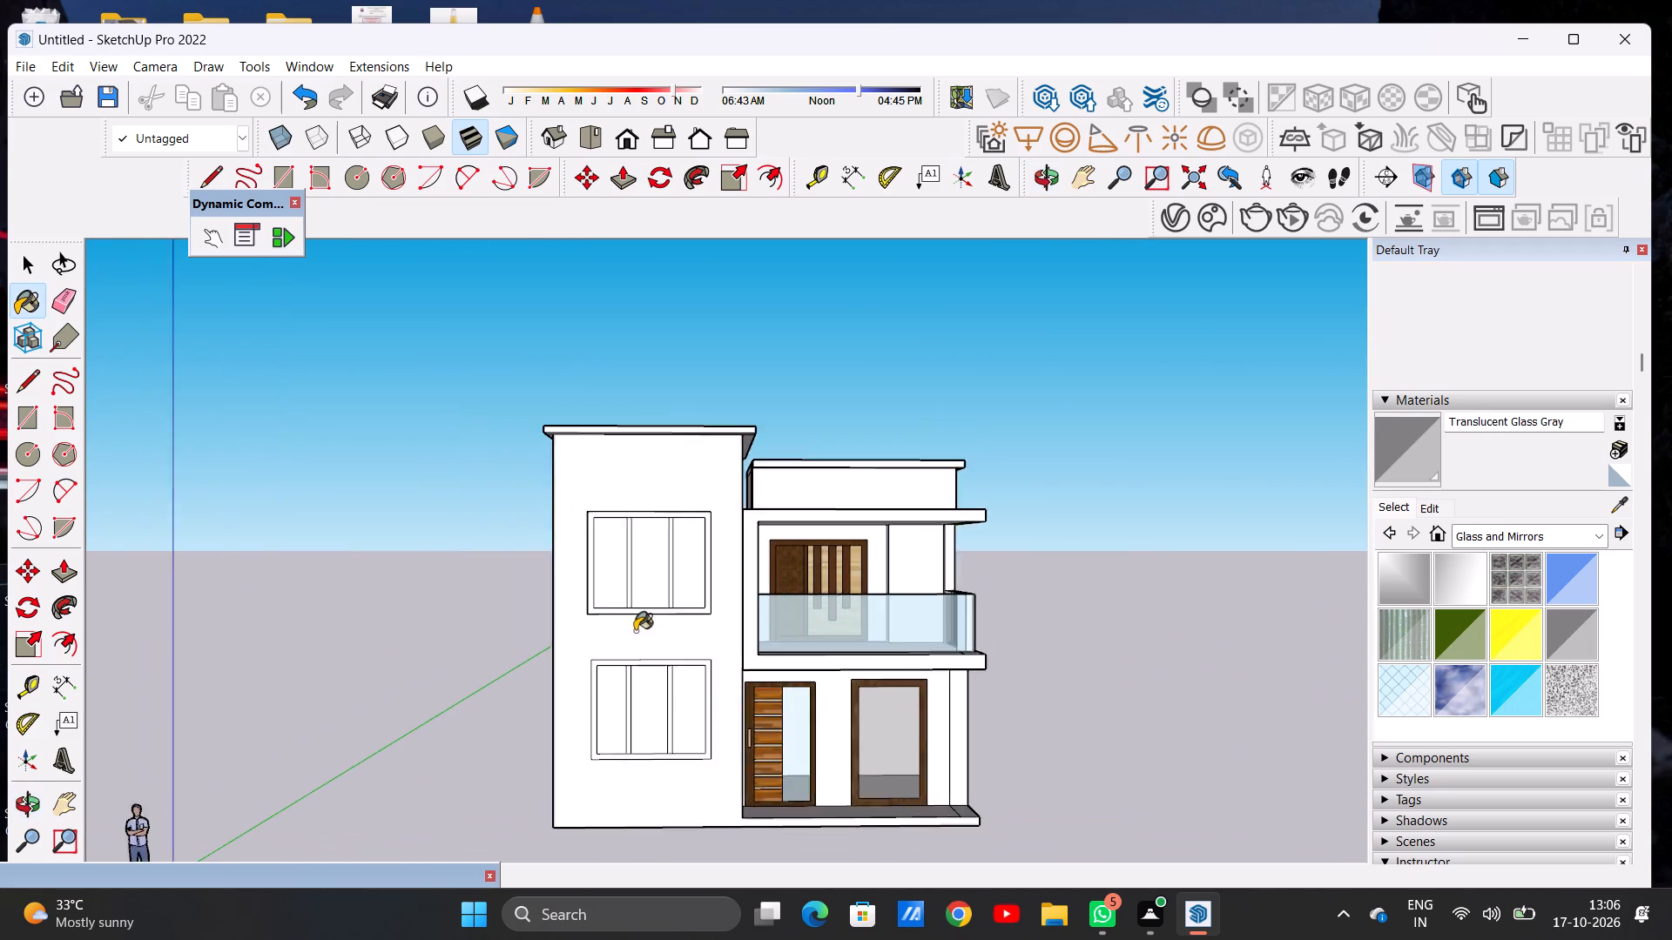
scroll(635, 631, up, 2)
middle_drag(608, 613, 597, 657)
scroll(651, 651, up, 2)
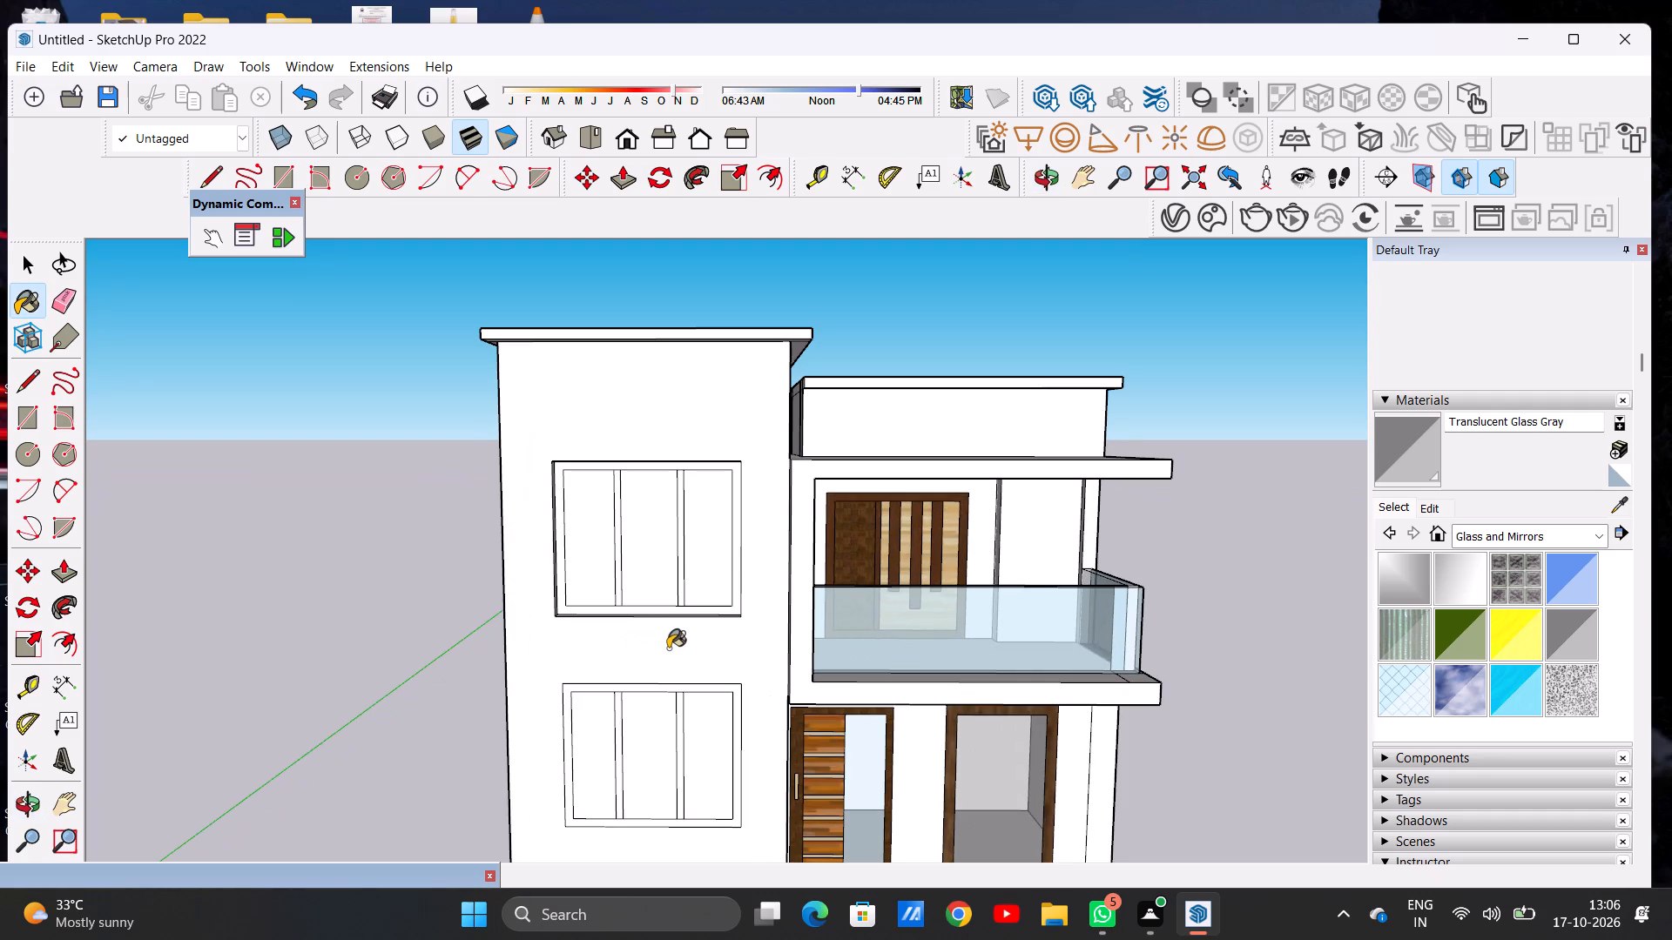
key(space)
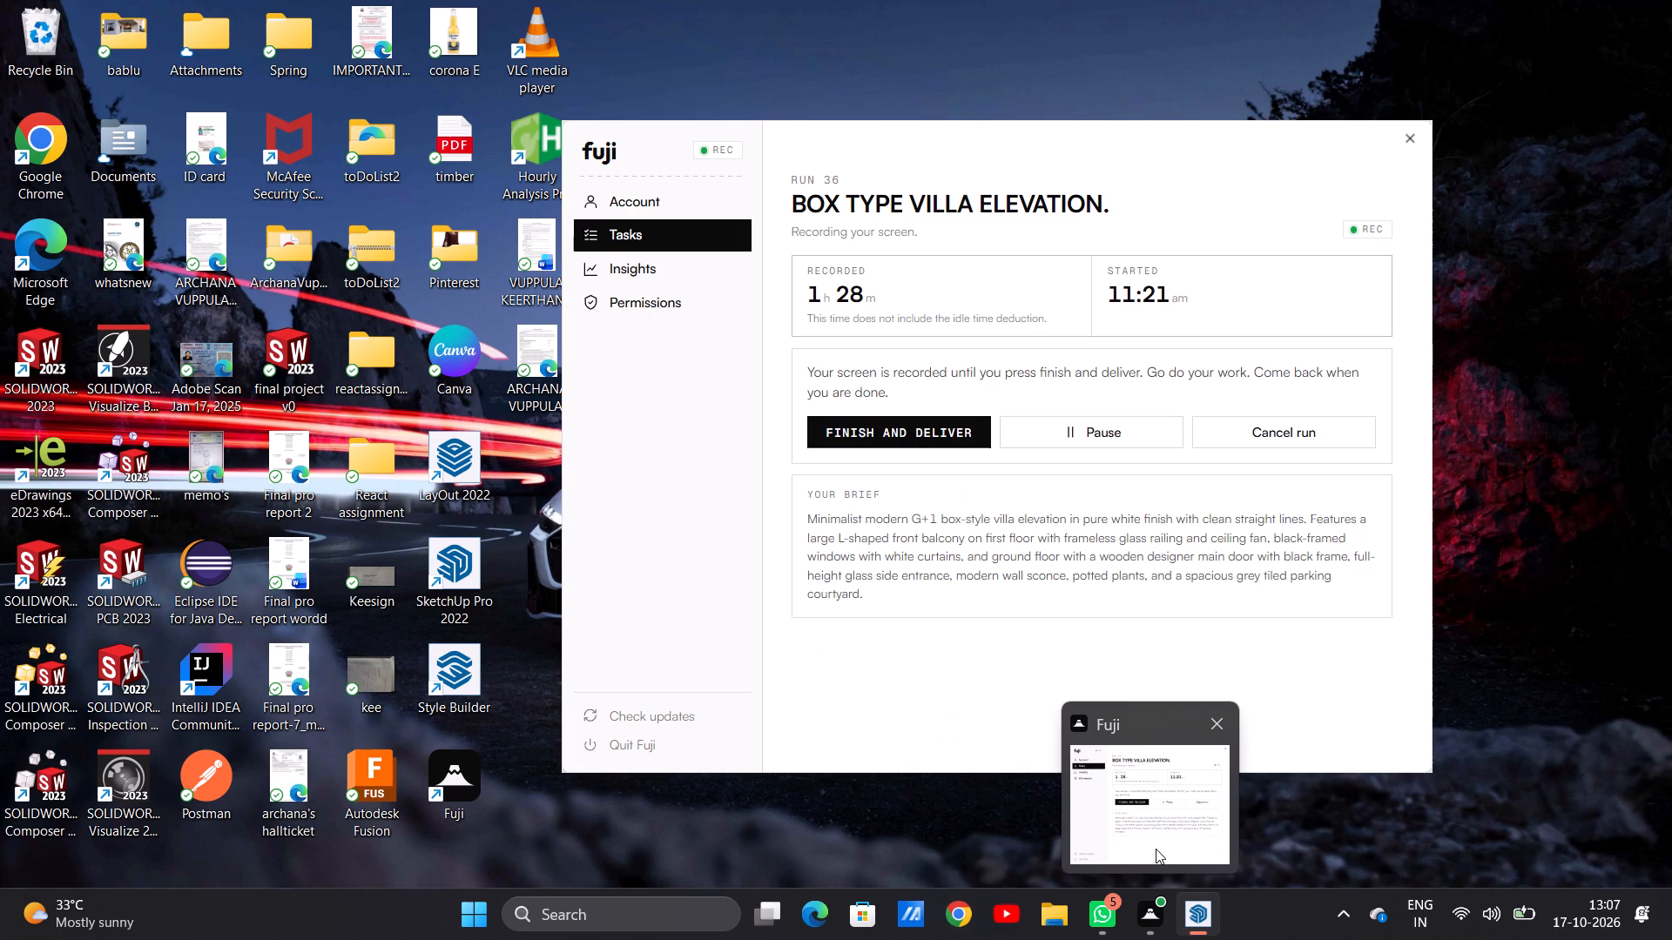
click(1167, 811)
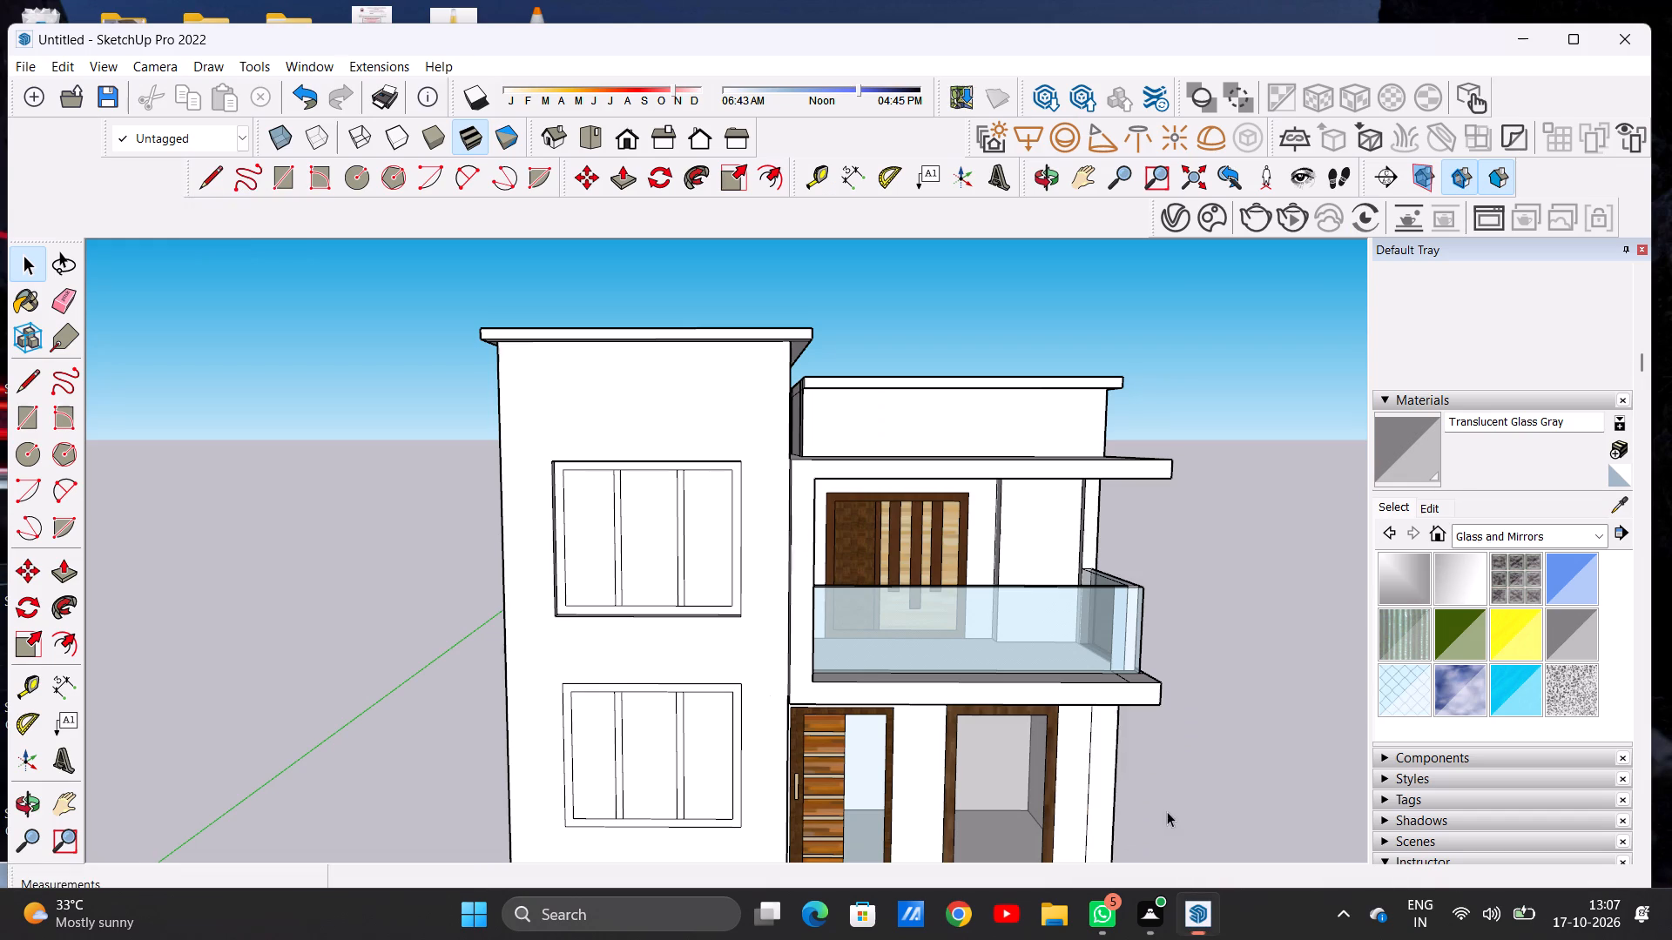
Paint the frame of the upper-floor front window with Formica Speckled Grey from Synthetic Surfaces.
scroll(851, 618, down, 6)
scroll(811, 634, up, 5)
scroll(786, 753, up, 1)
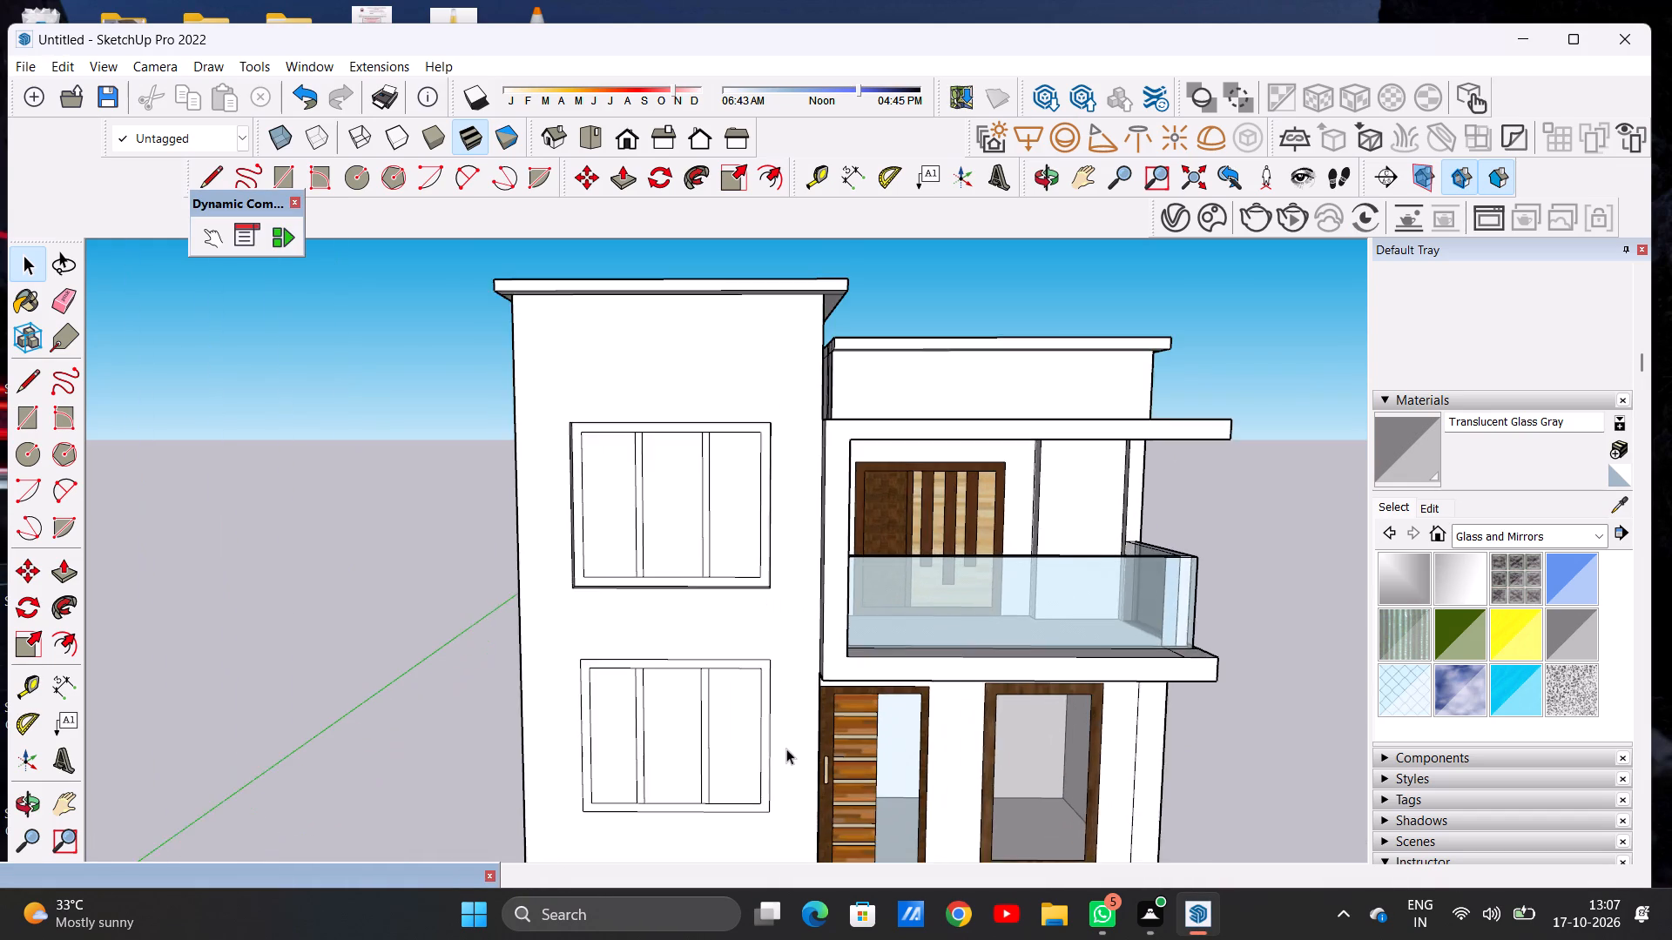
scroll(786, 749, up, 1)
scroll(689, 601, up, 1)
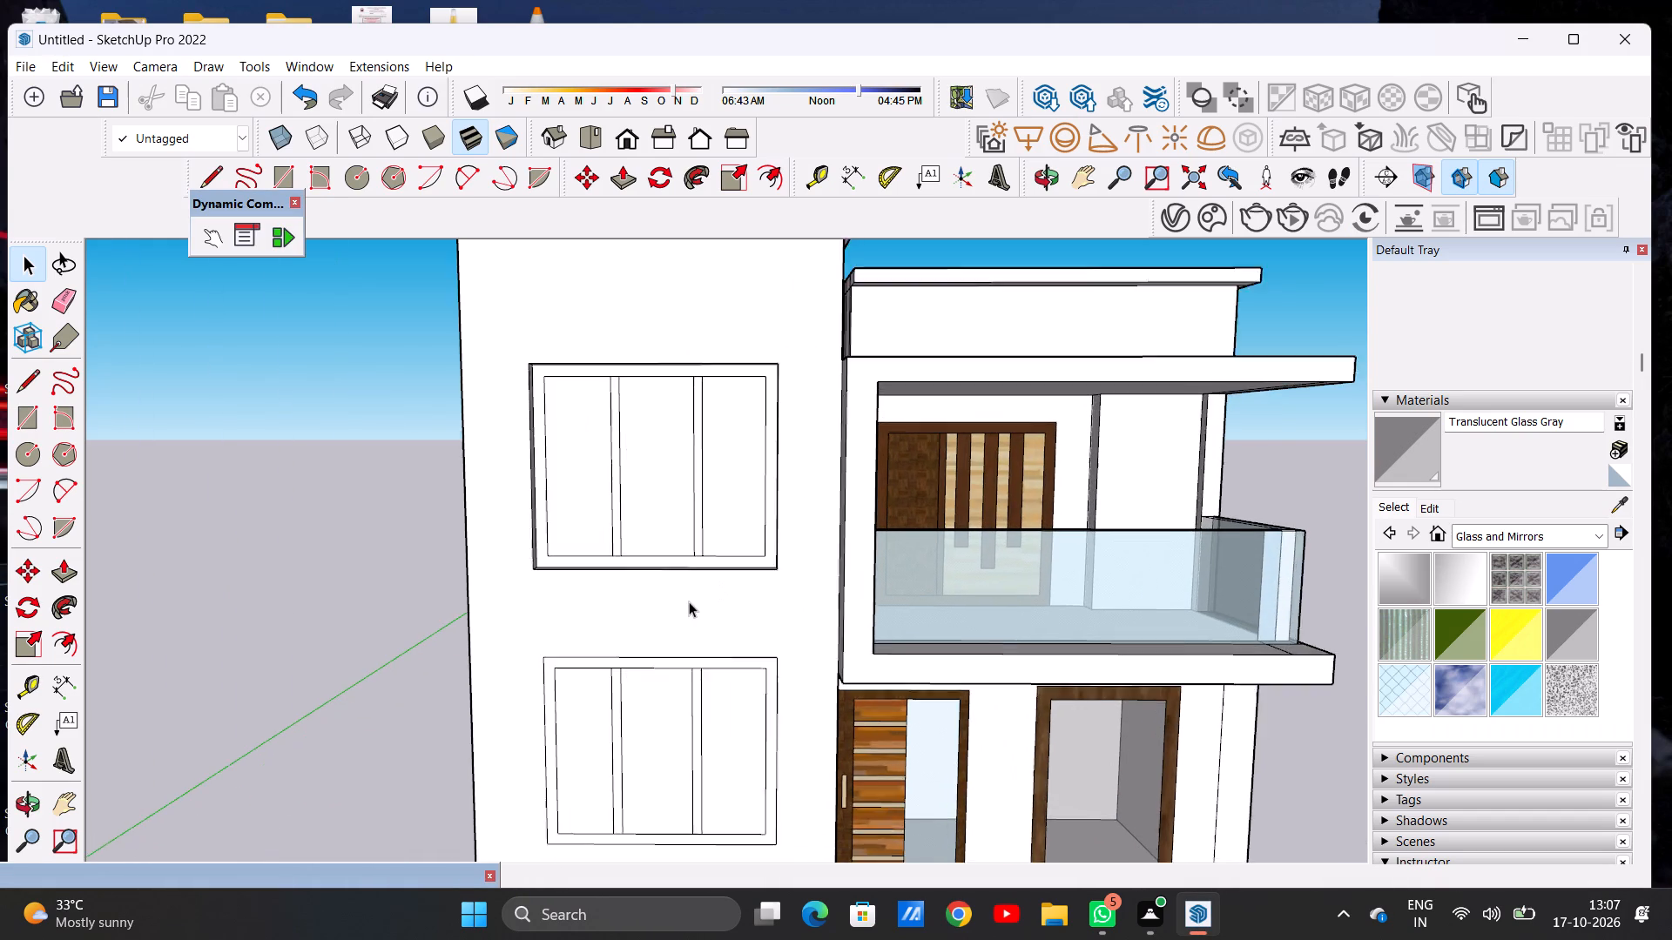
scroll(689, 601, up, 1)
click(1504, 542)
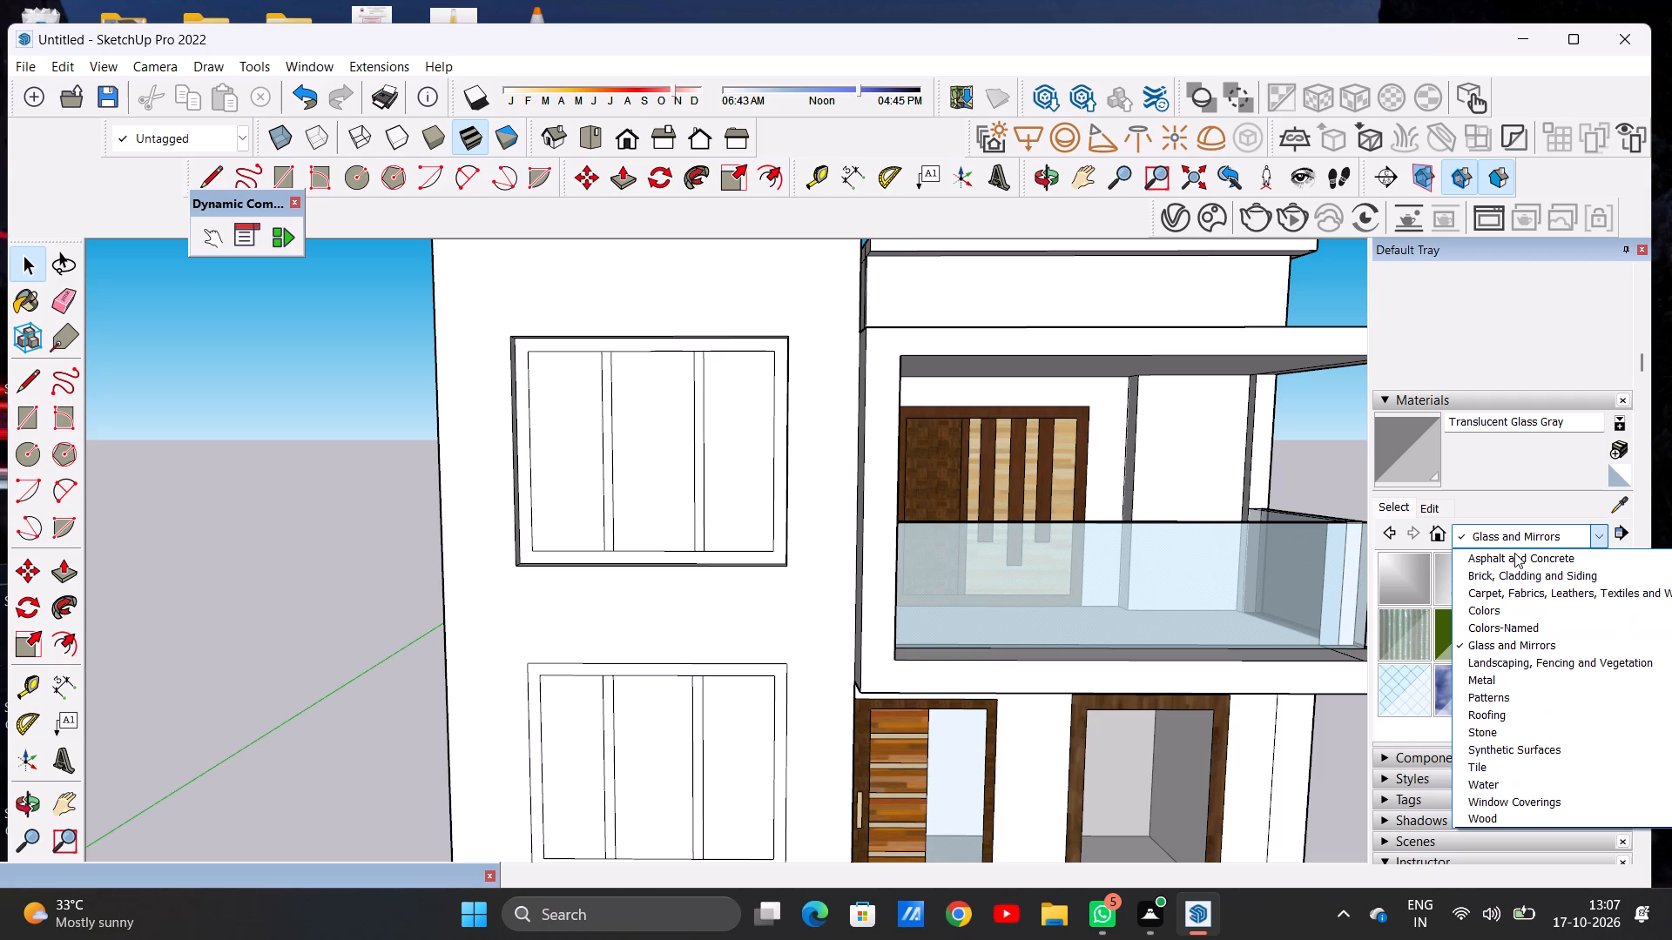
click(1514, 754)
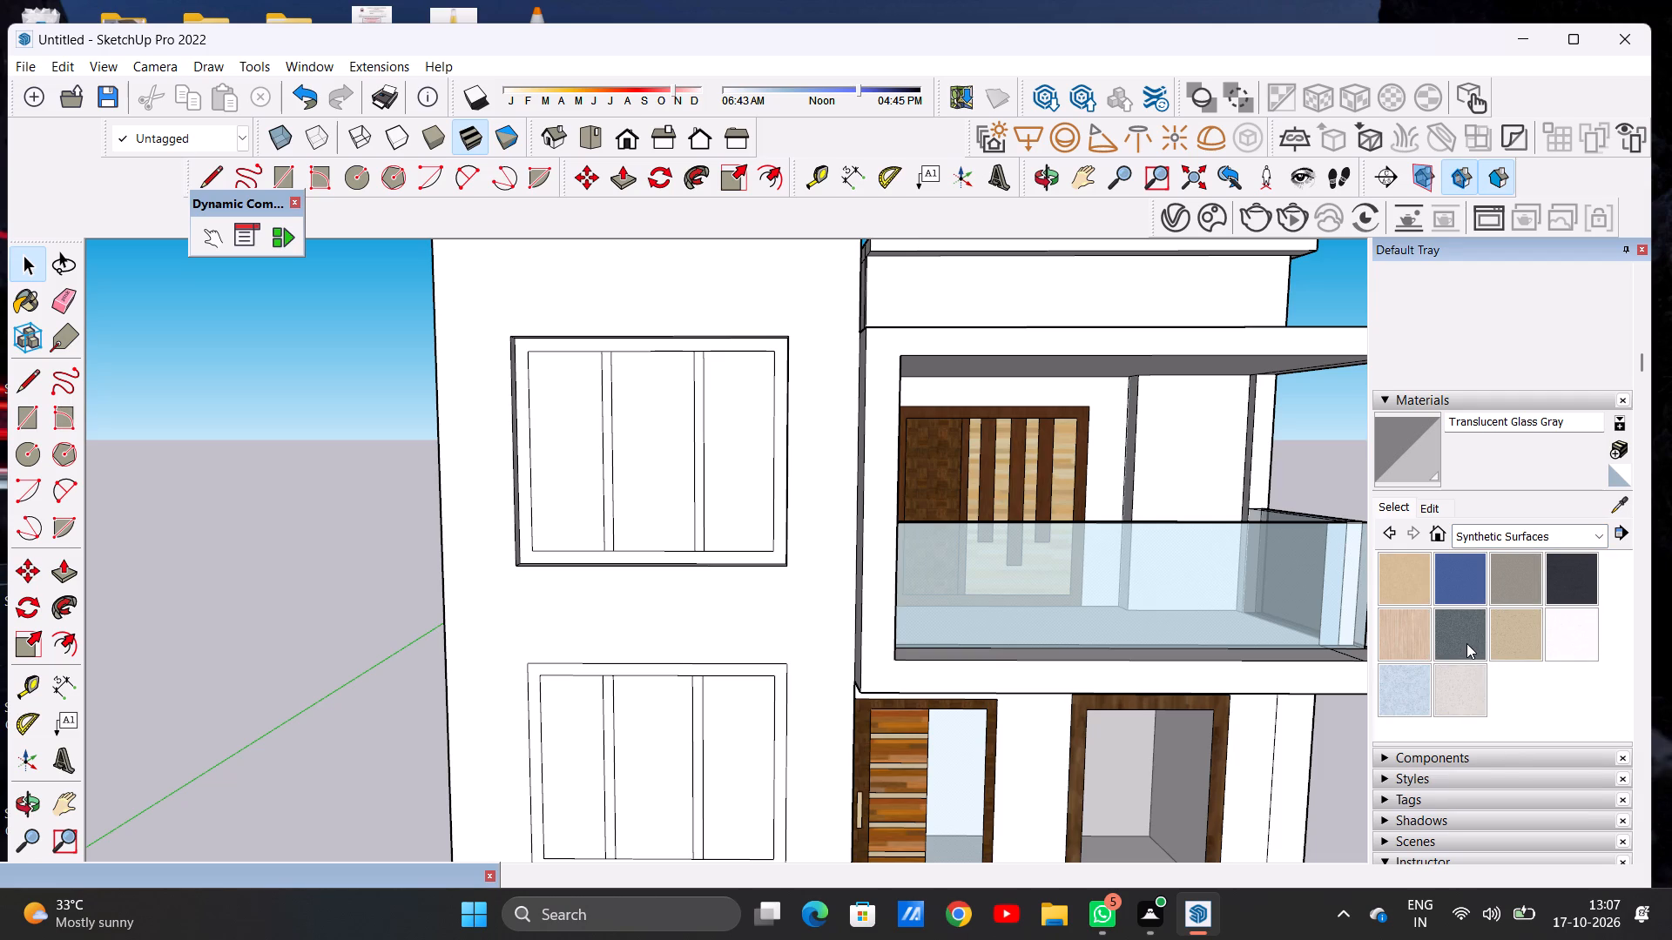
click(1466, 643)
scroll(752, 373, up, 10)
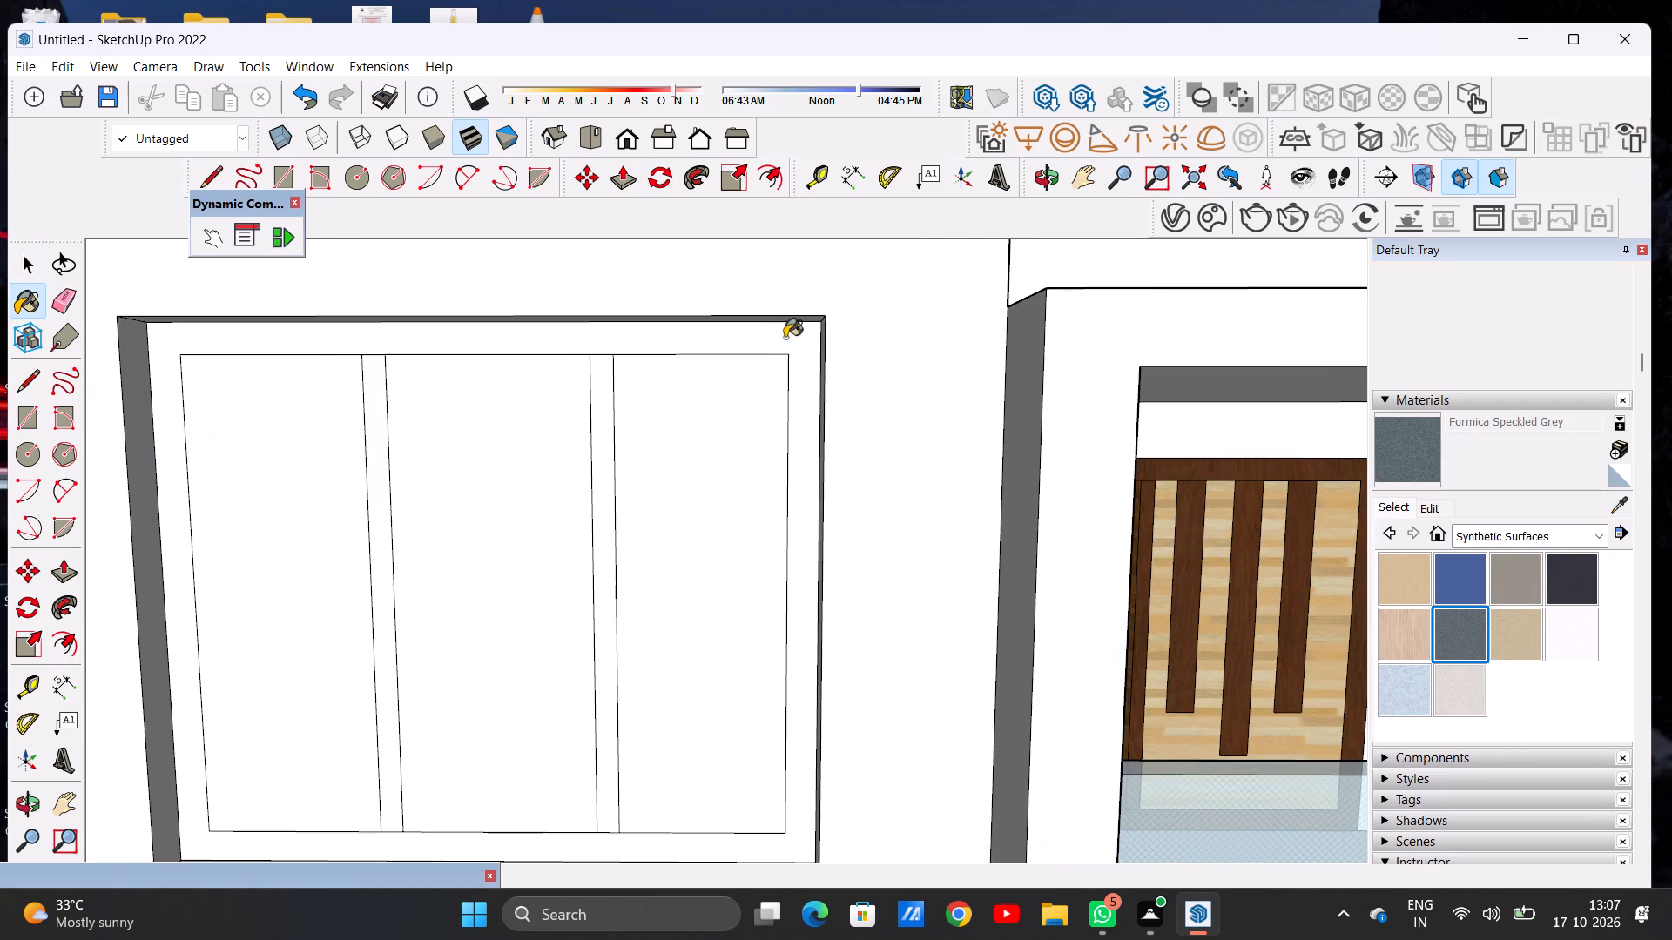
click(808, 350)
Darken the Formica Speckled Grey material to a near-black charcoal by lowering its color brightness.
scroll(794, 361, down, 5)
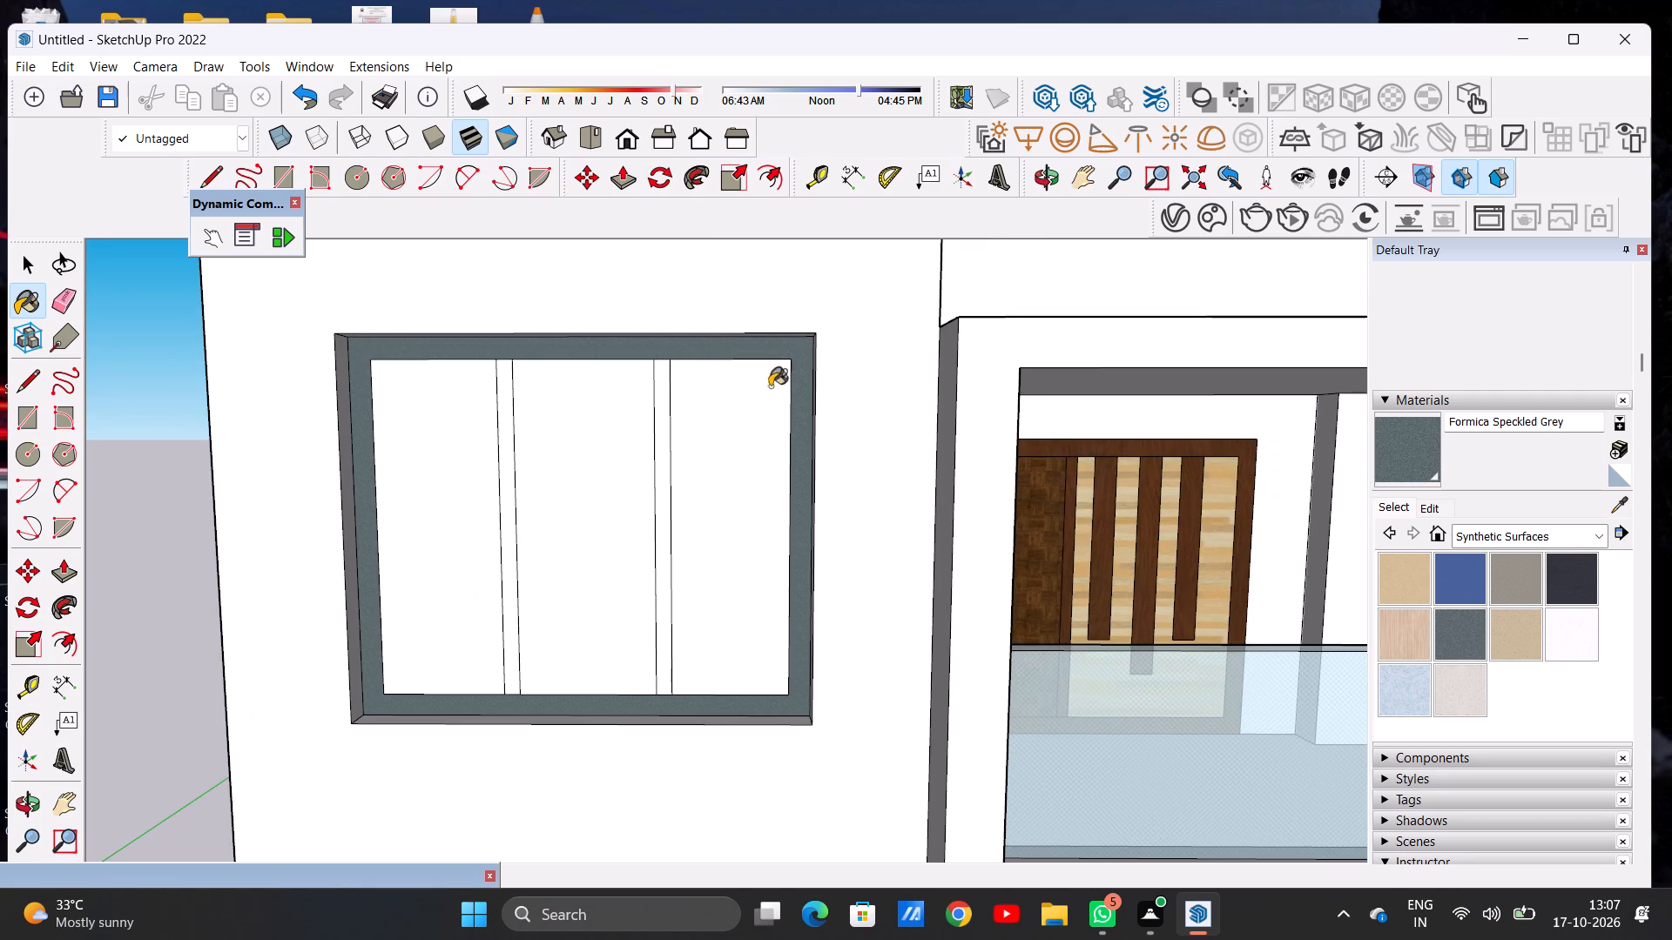
scroll(775, 397, down, 1)
scroll(765, 609, up, 2)
scroll(765, 614, down, 5)
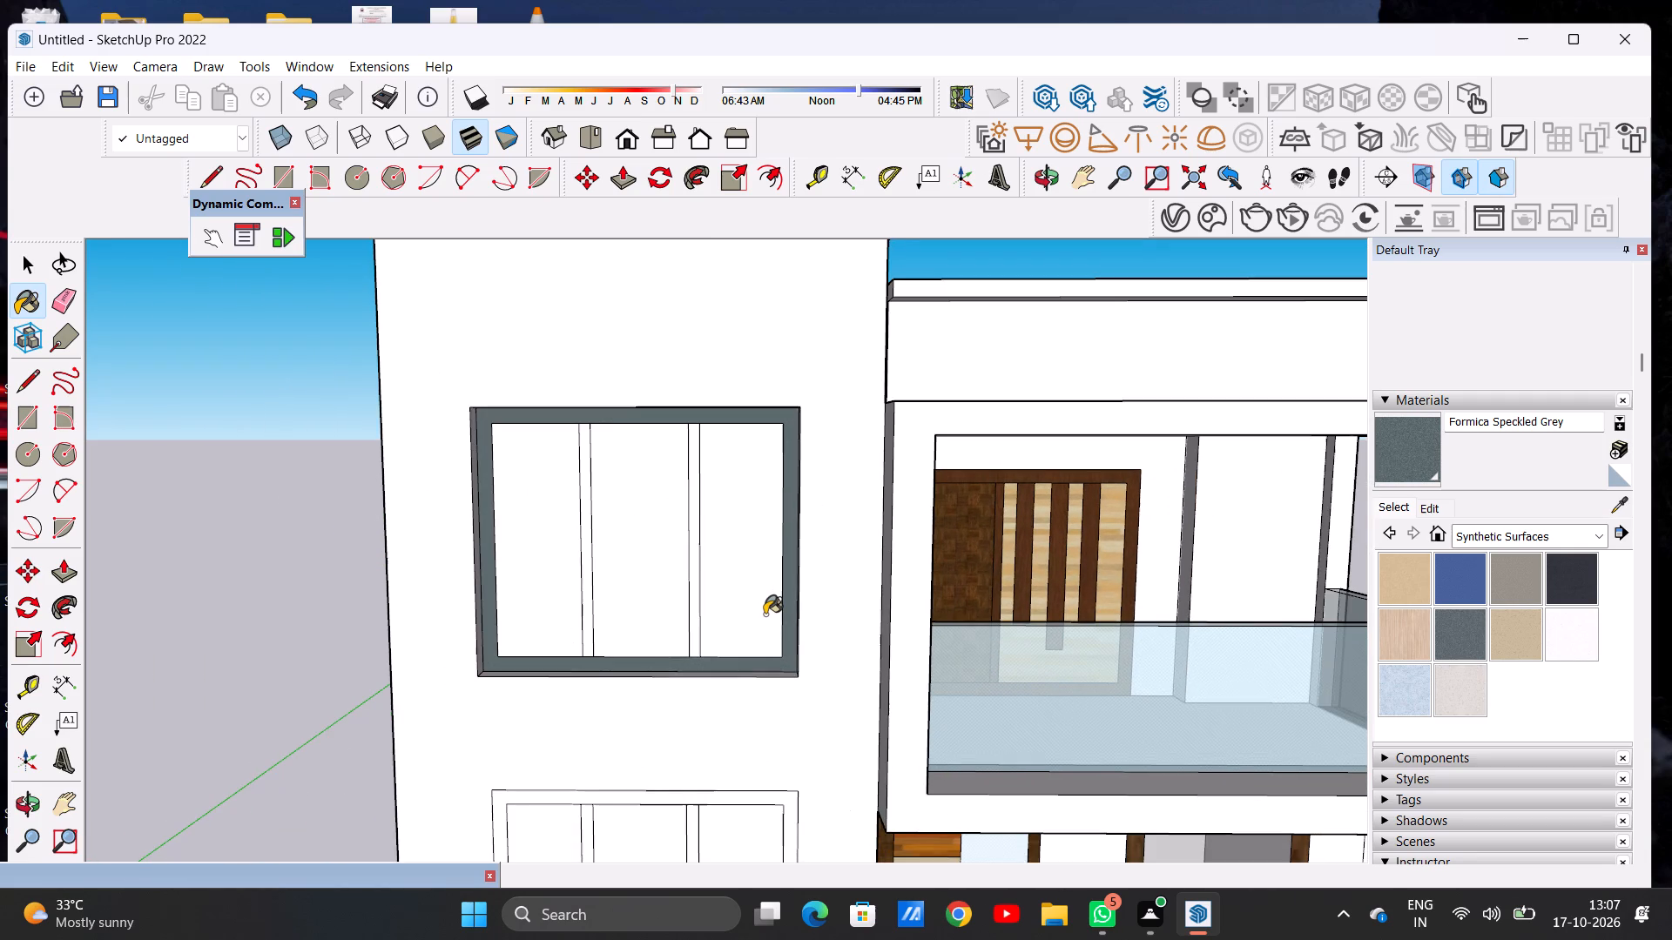
scroll(765, 609, up, 4)
scroll(765, 609, down, 6)
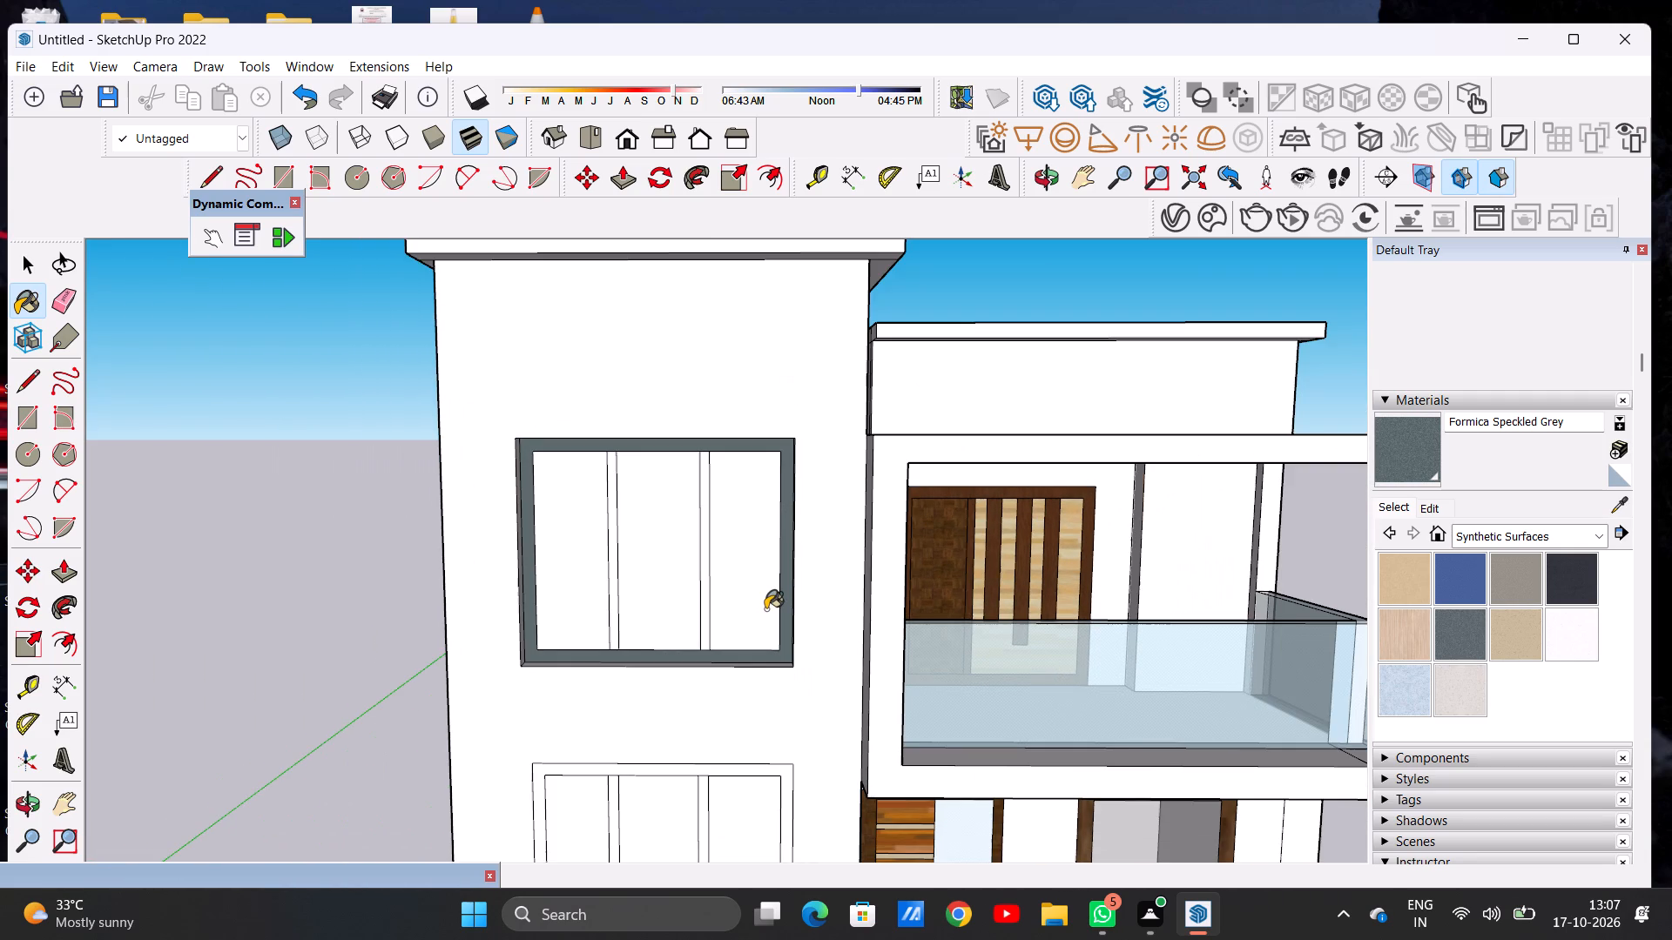
scroll(765, 609, up, 6)
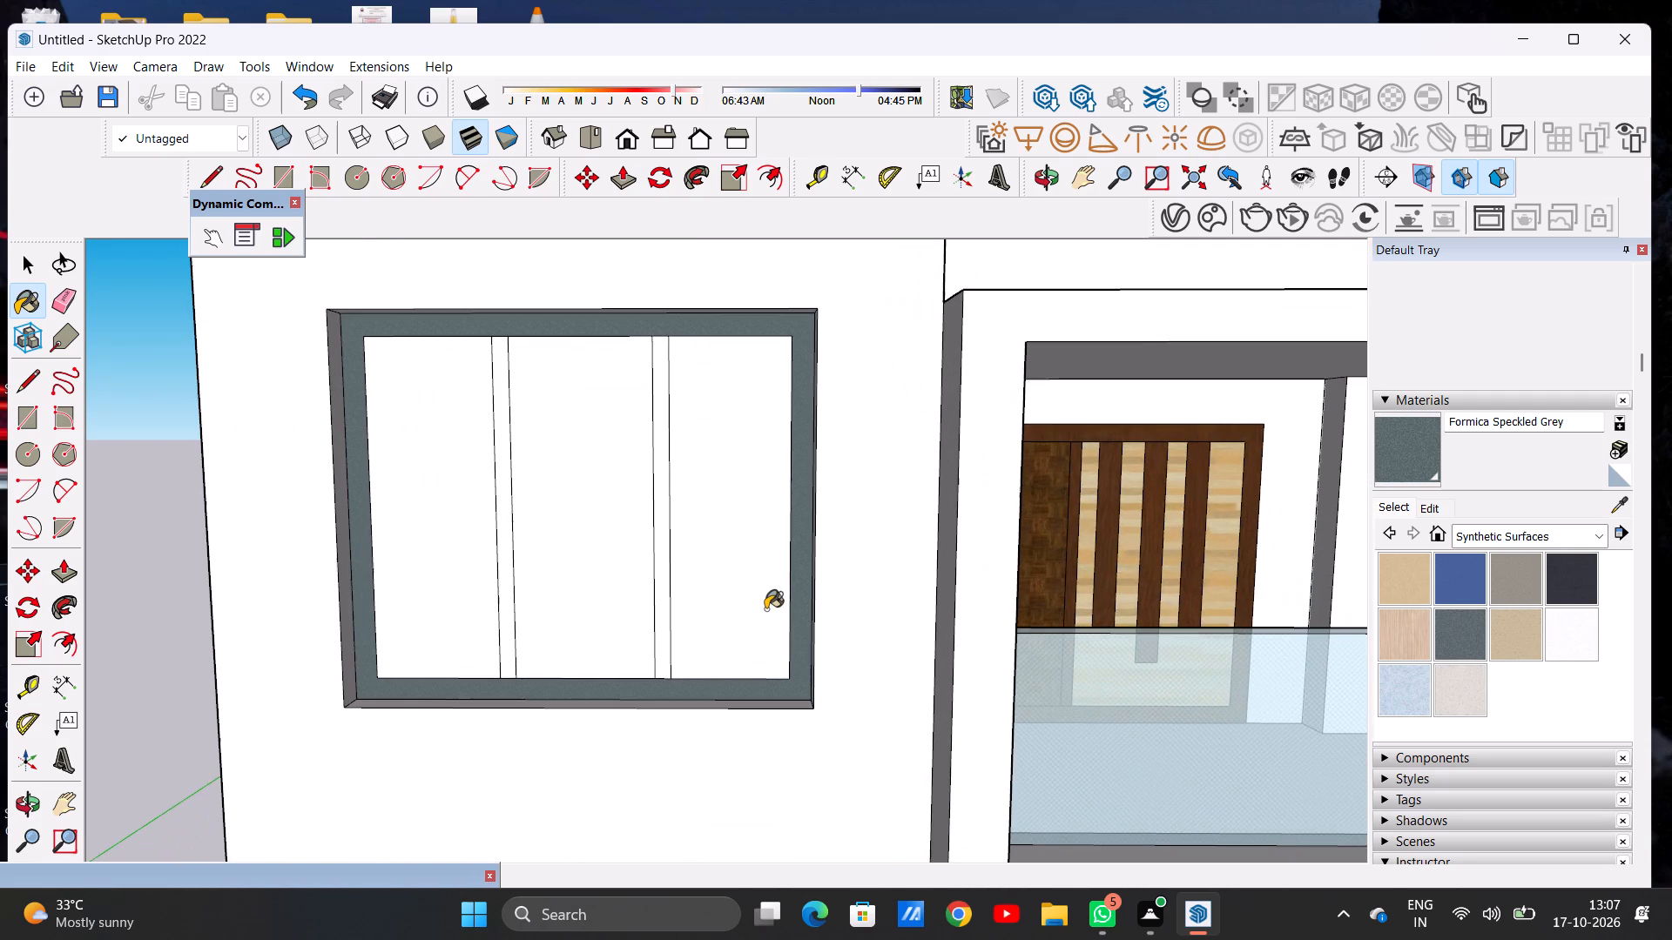
click(1434, 514)
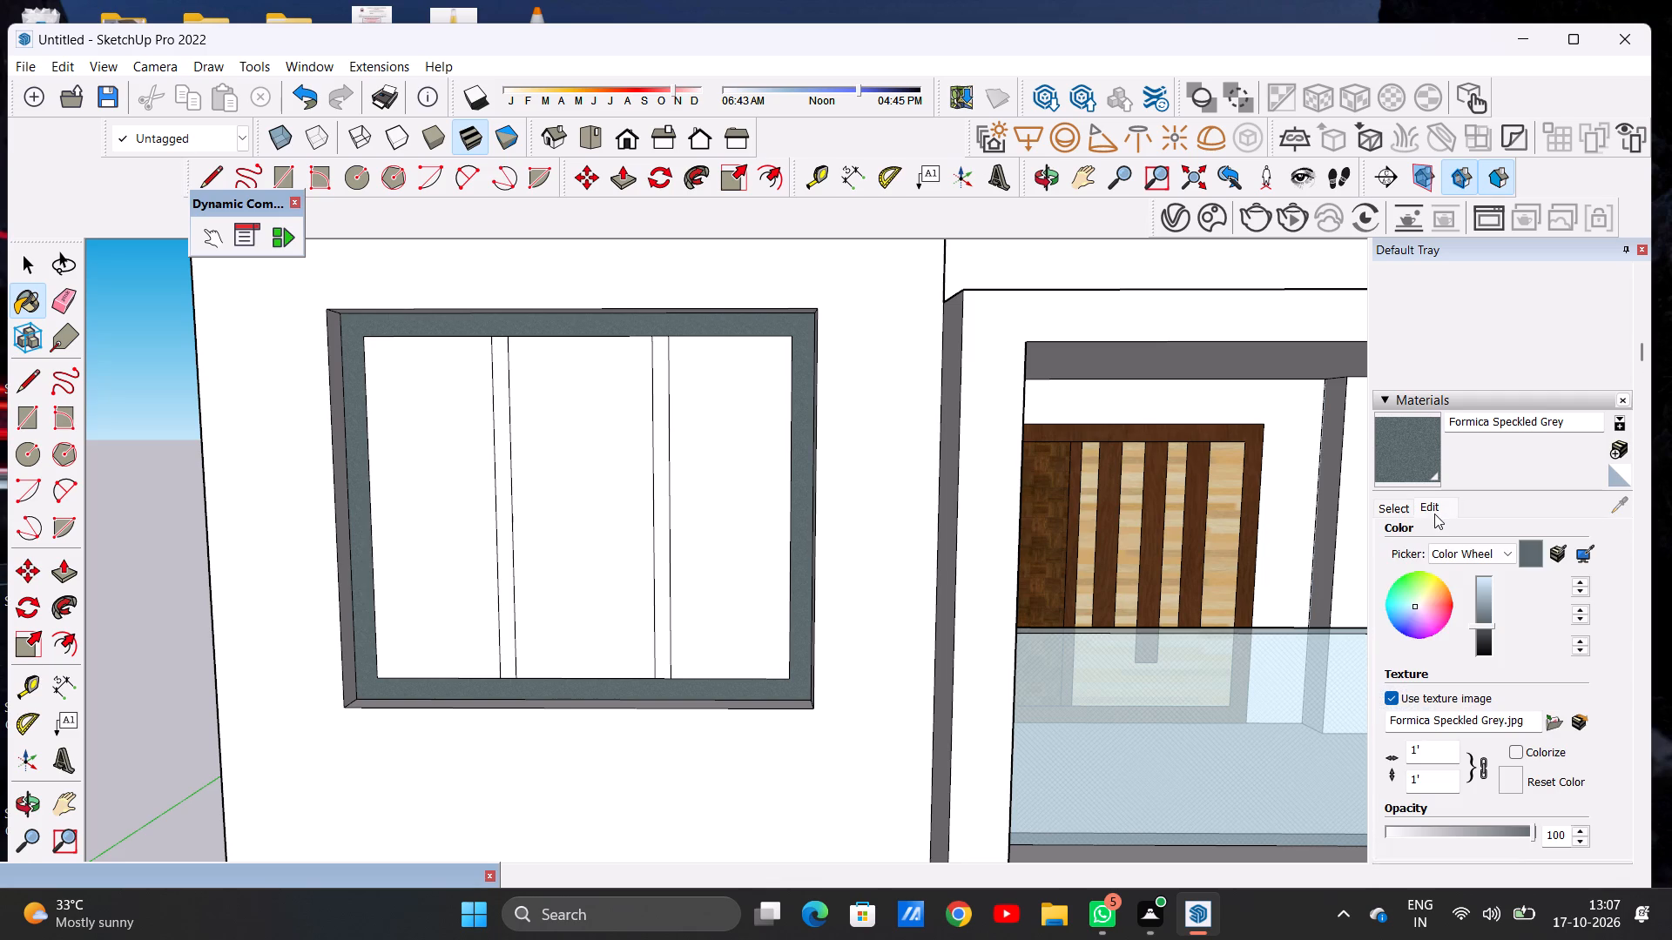
click(1480, 633)
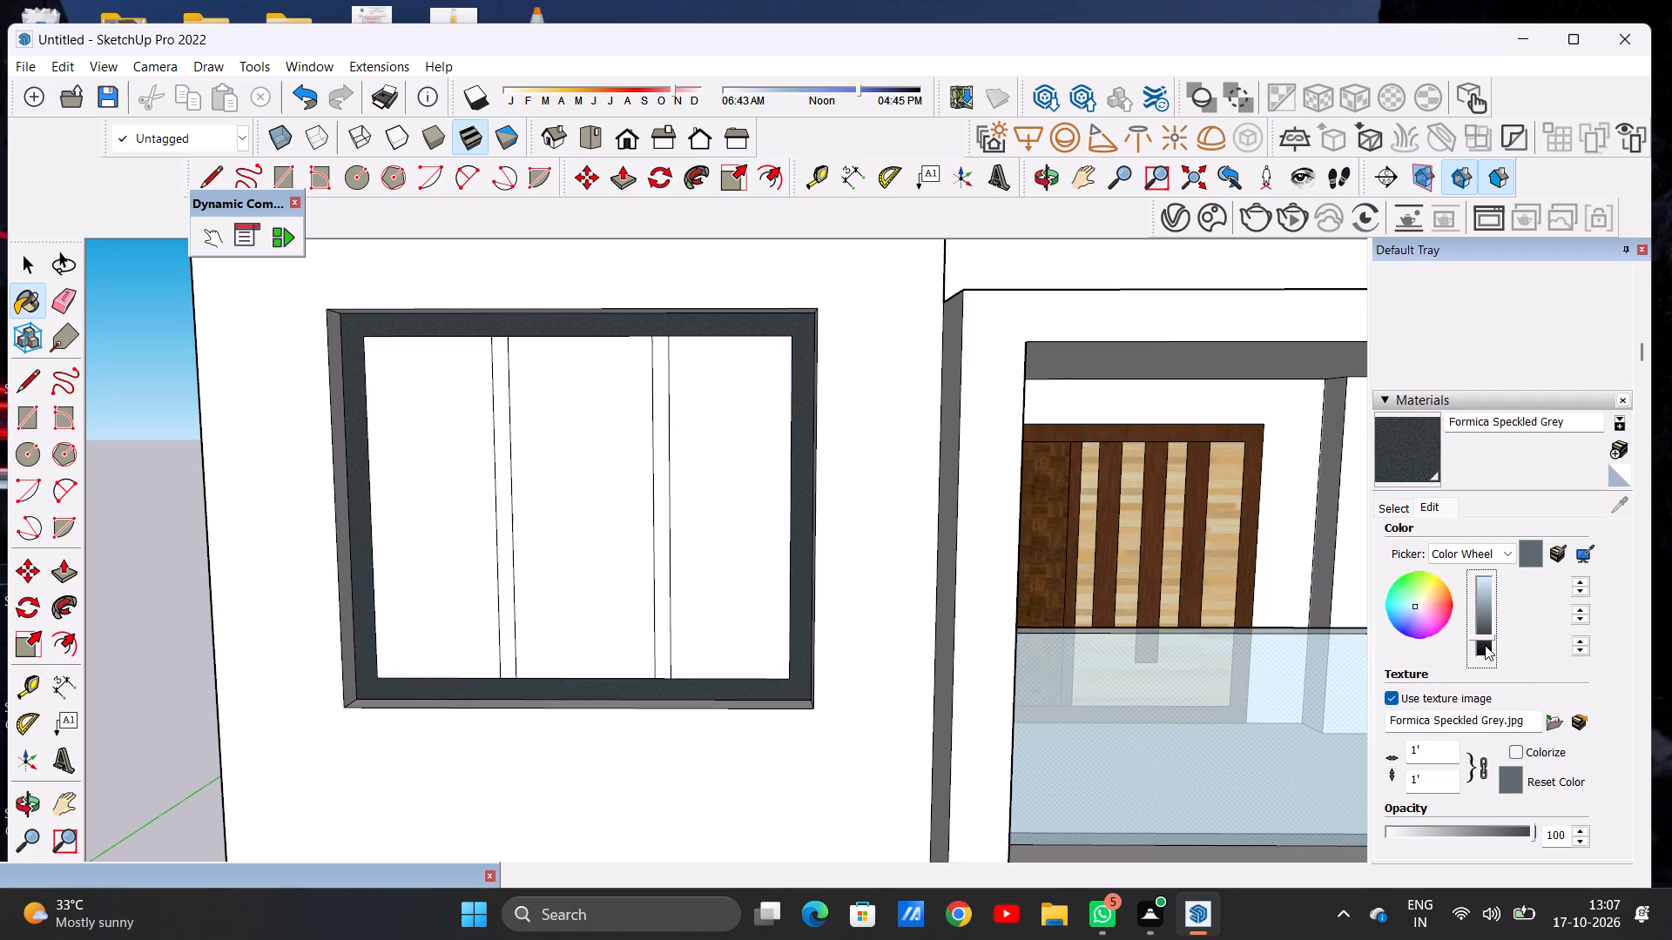
Paint both mullions of the upper-floor front window with the darkened Formica Speckled Grey.
scroll(712, 476, down, 4)
scroll(617, 412, up, 14)
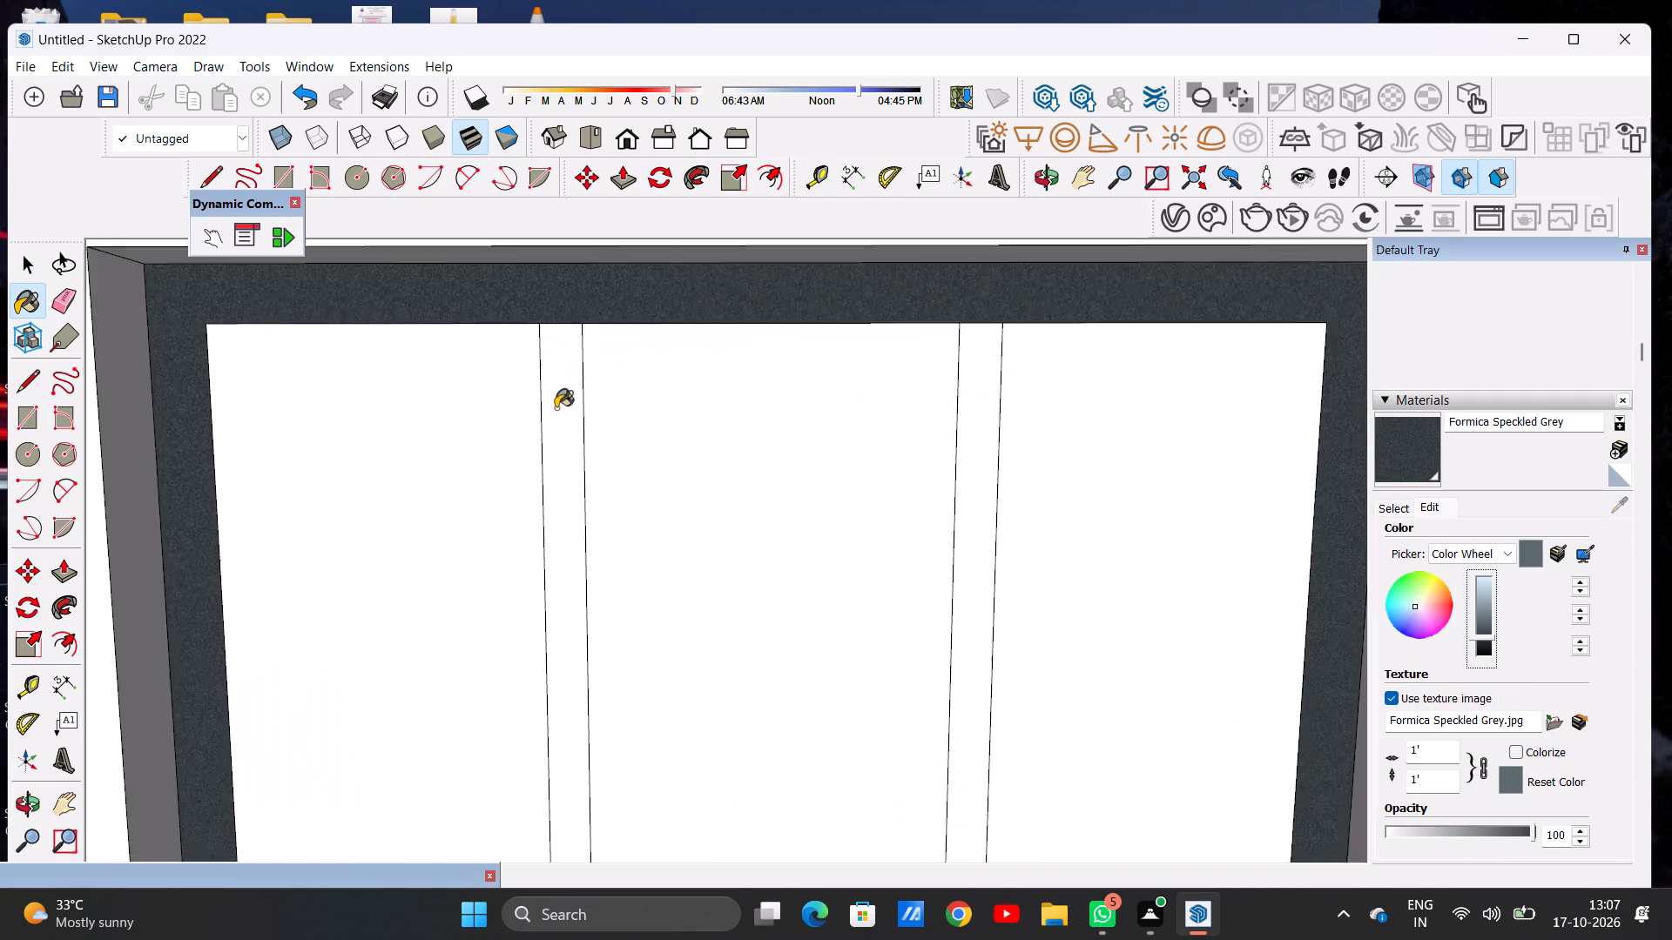
scroll(556, 408, up, 2)
click(556, 408)
scroll(613, 435, down, 5)
scroll(930, 399, up, 3)
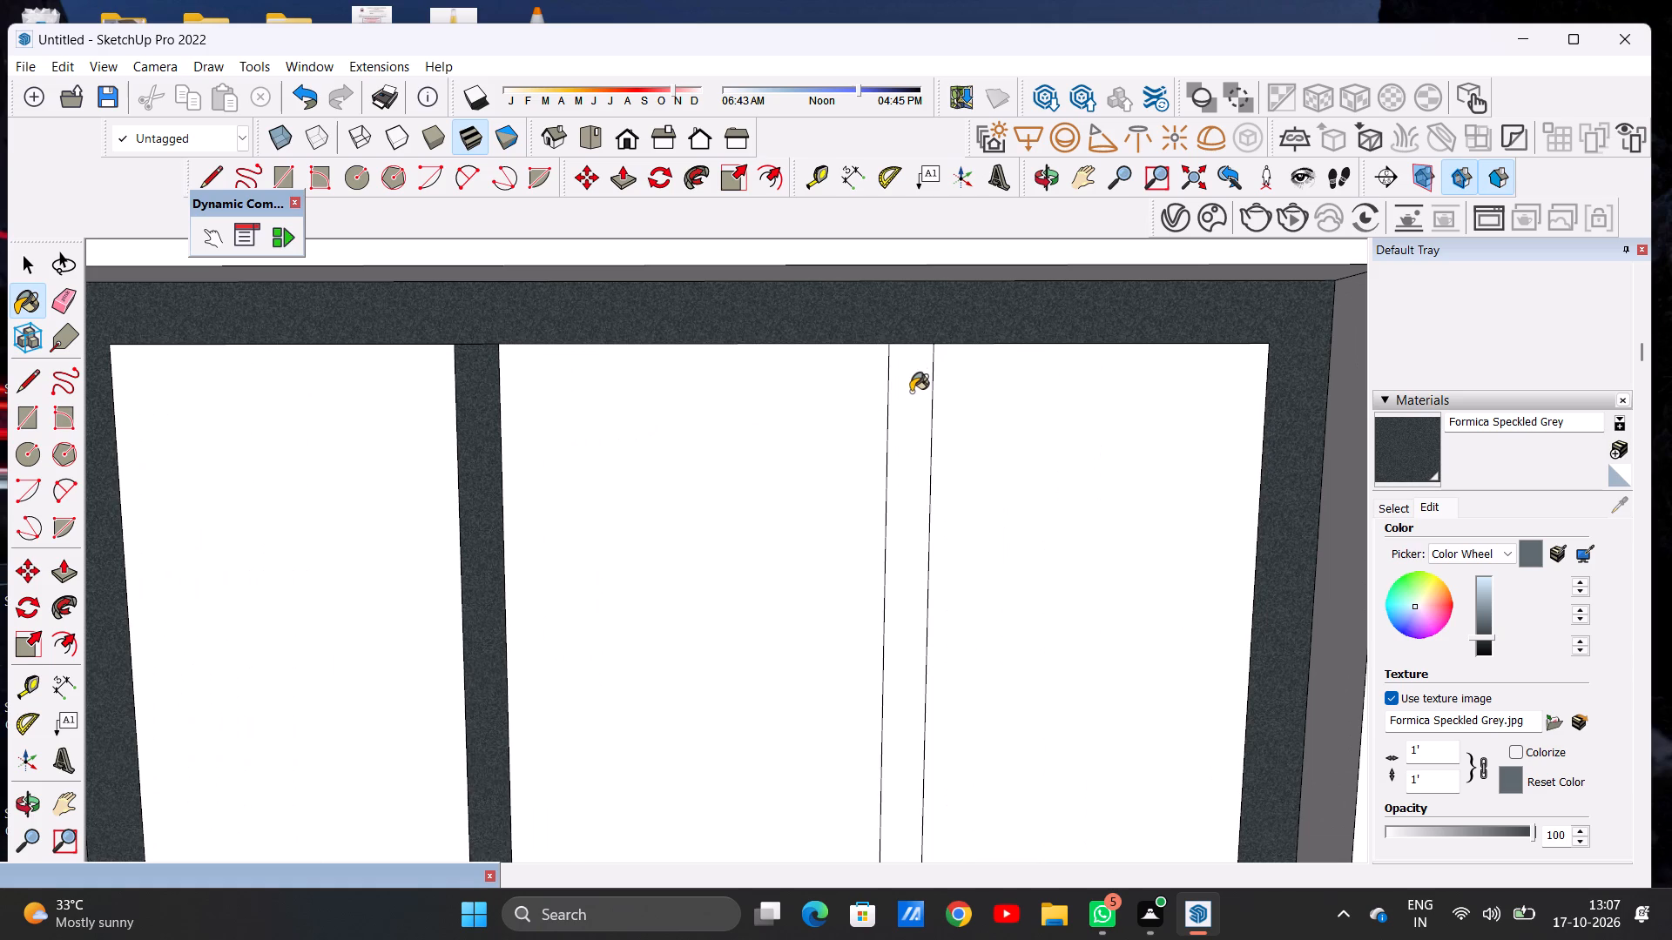
click(911, 392)
Paint the frame and both mullions of the ground-floor front window with the darkened Formica Speckled Grey.
scroll(824, 474, down, 20)
scroll(824, 474, down, 2)
scroll(756, 725, up, 6)
scroll(701, 828, up, 9)
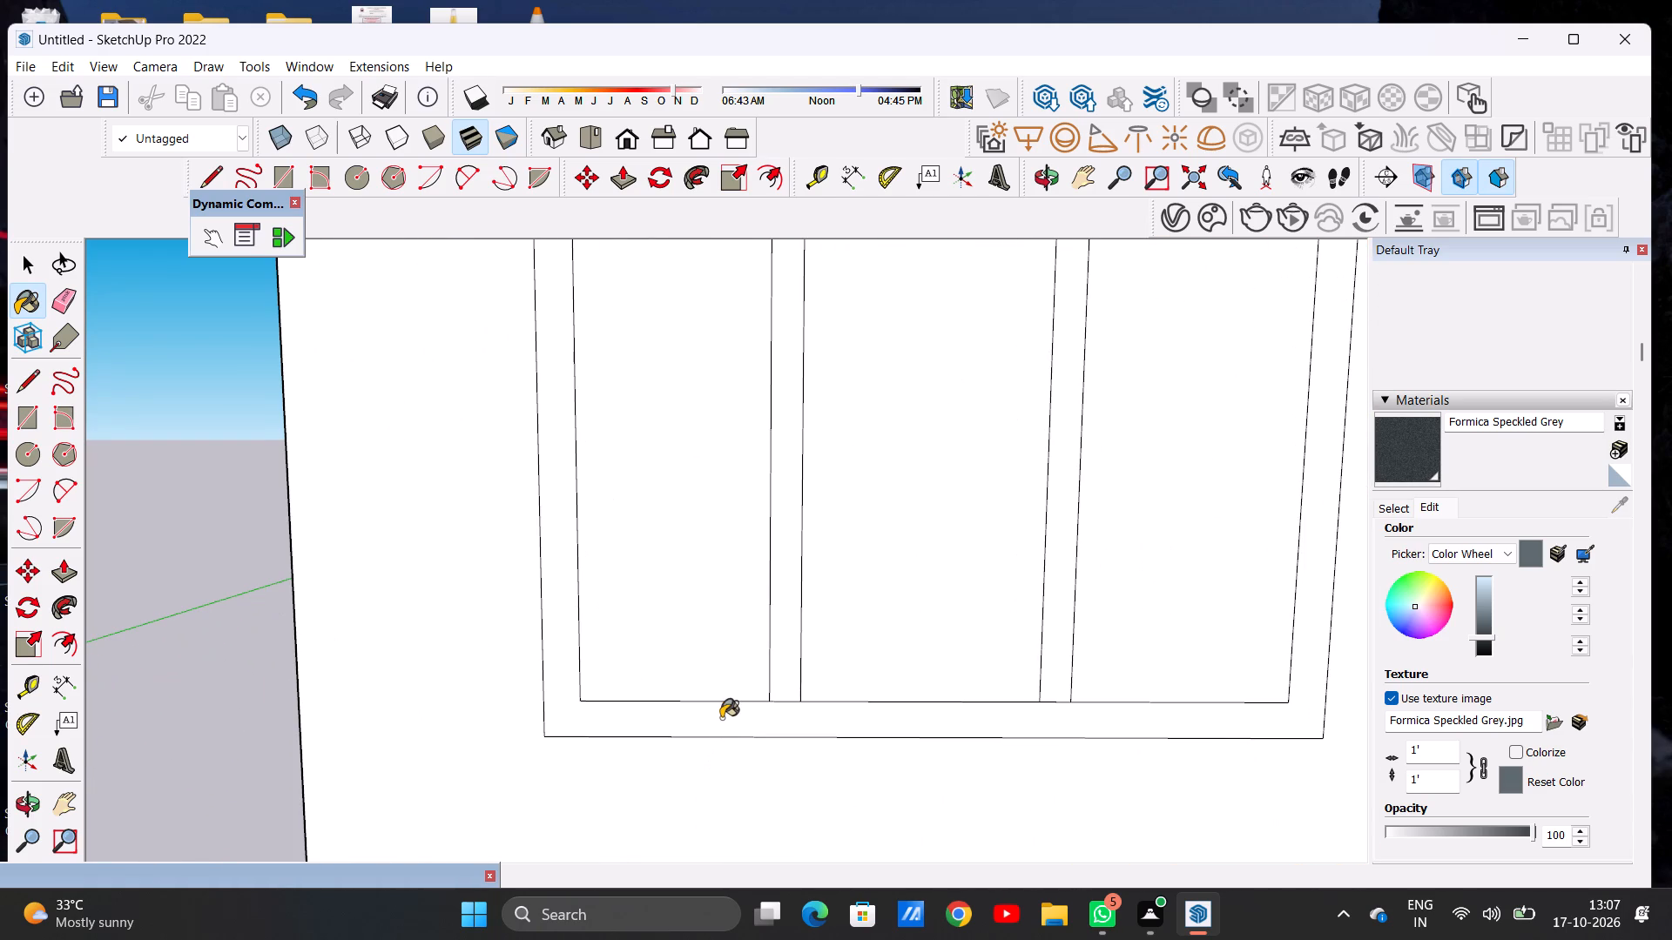
click(721, 718)
click(782, 674)
scroll(754, 709, down, 5)
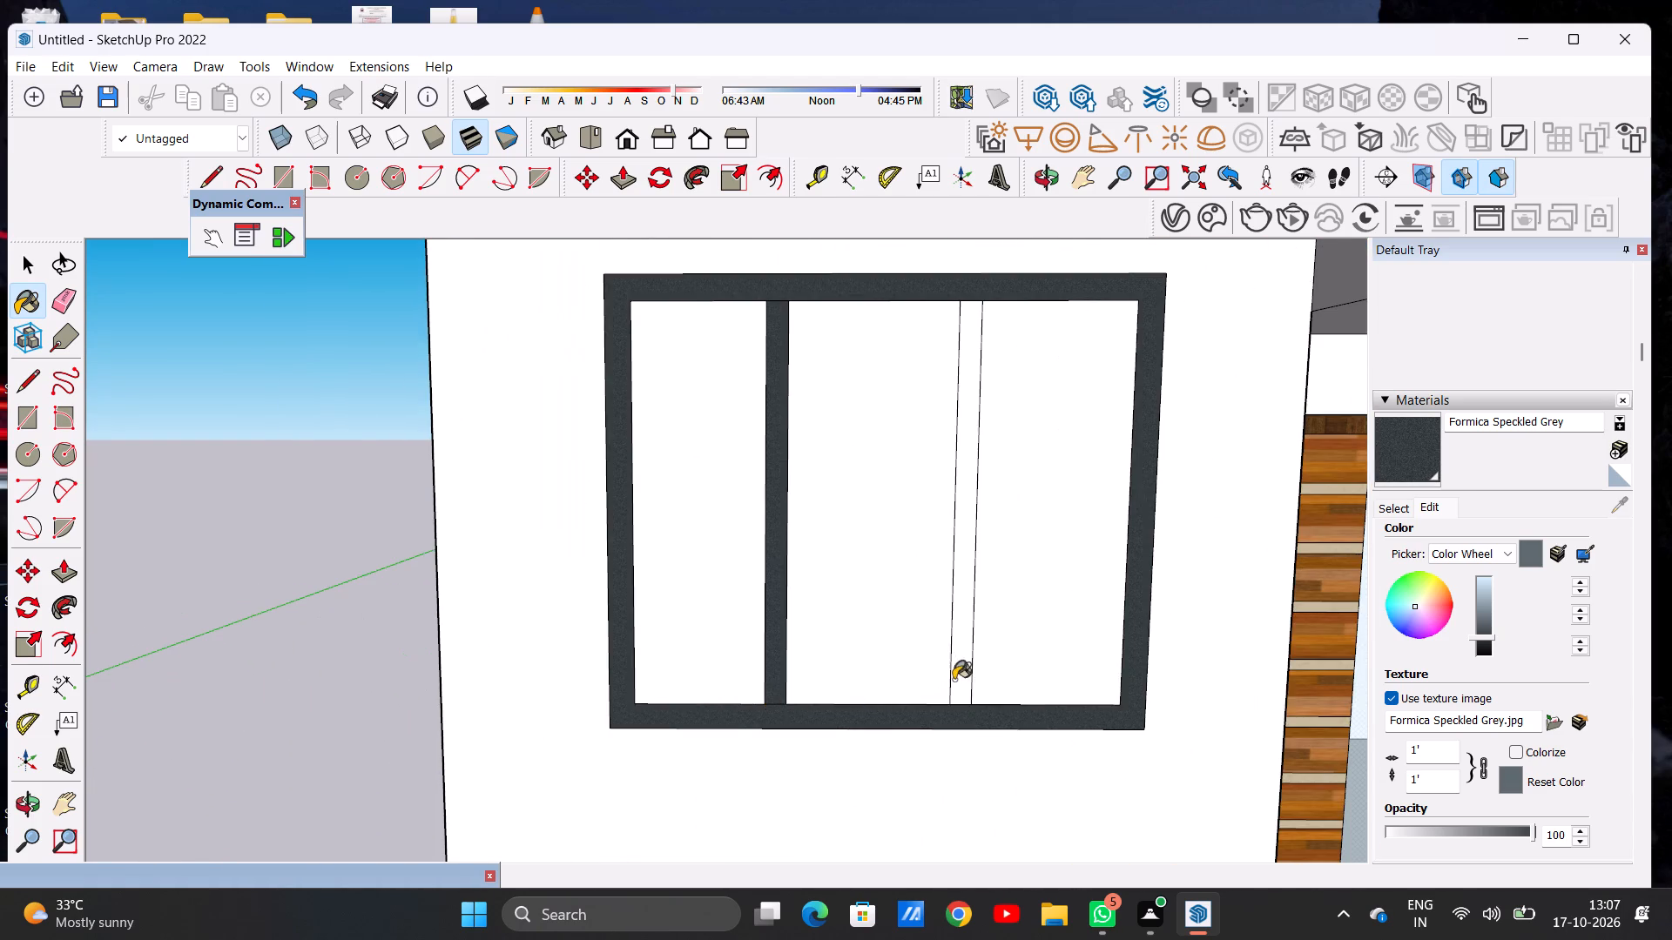
scroll(967, 672, up, 10)
click(936, 662)
scroll(827, 667, down, 11)
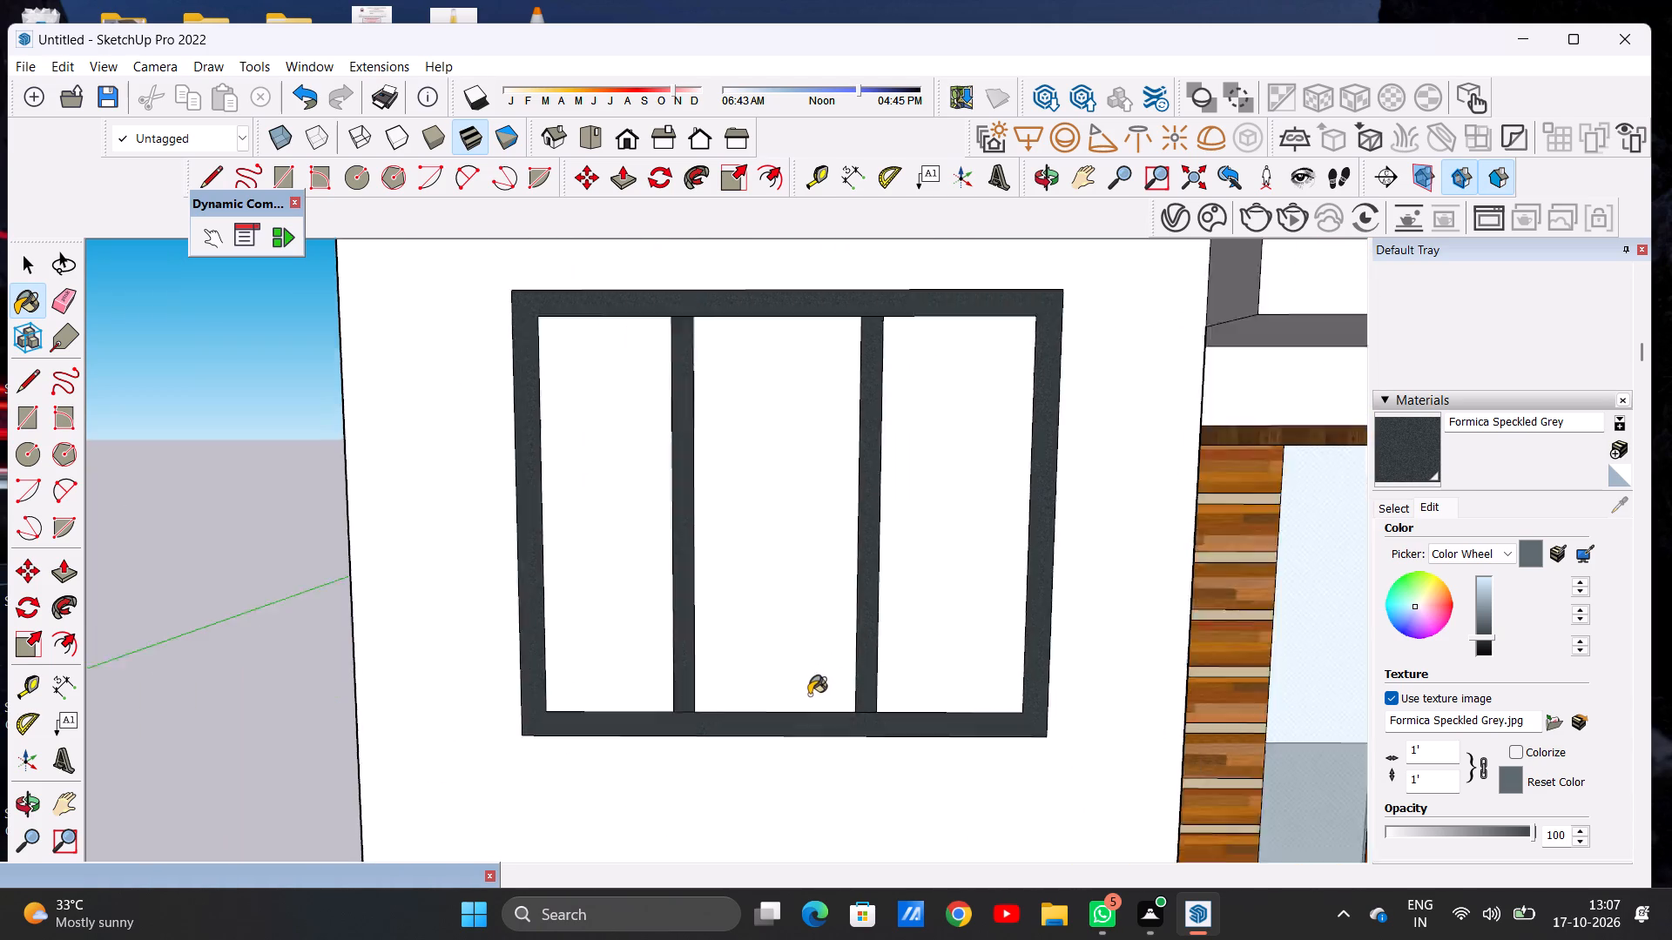
Paint all three panes of the upper-floor front window with Translucent Glass Safety from Glass and Mirrors.
scroll(809, 695, down, 17)
scroll(800, 554, up, 4)
scroll(800, 554, down, 1)
scroll(819, 559, up, 7)
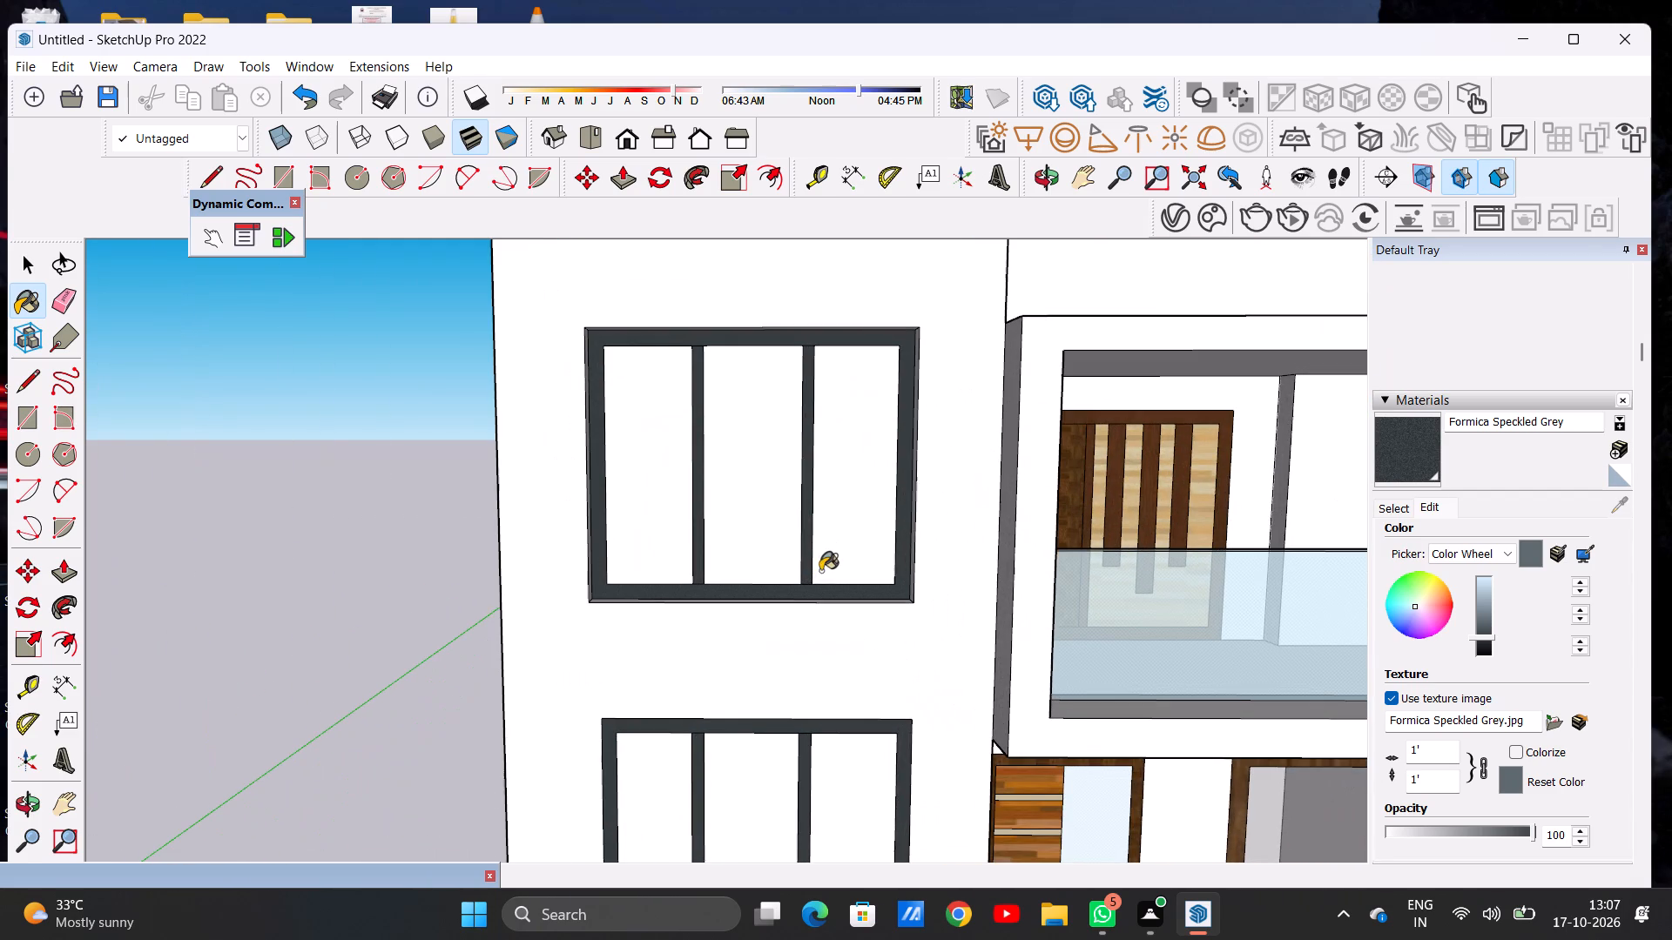
click(1395, 510)
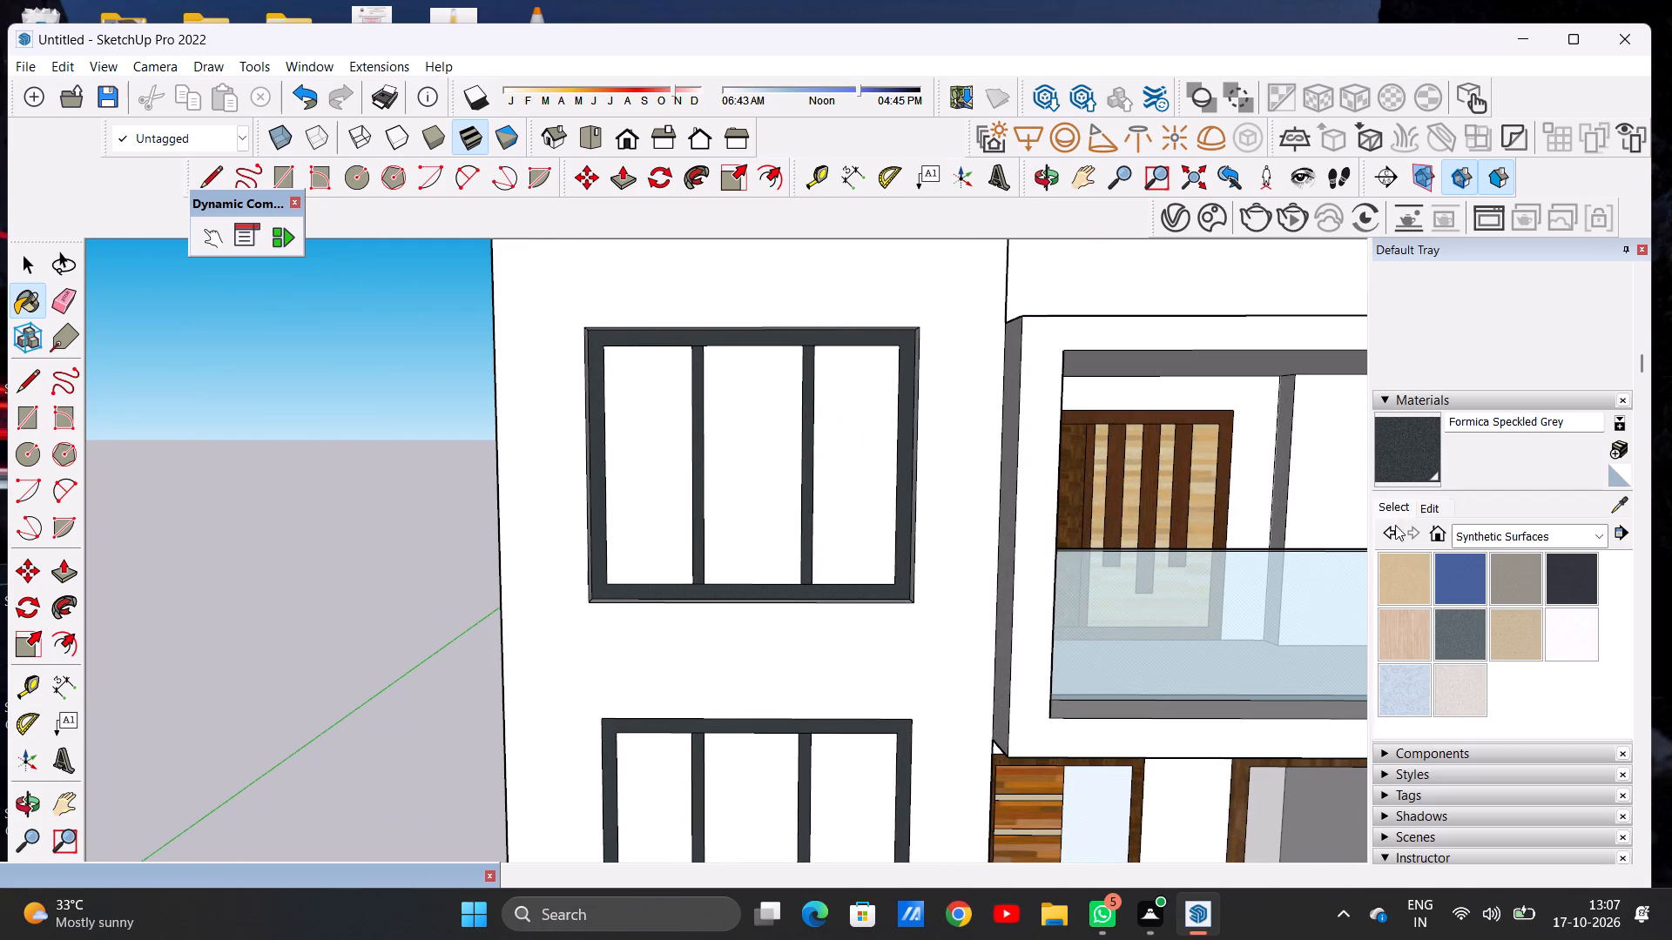
click(1483, 540)
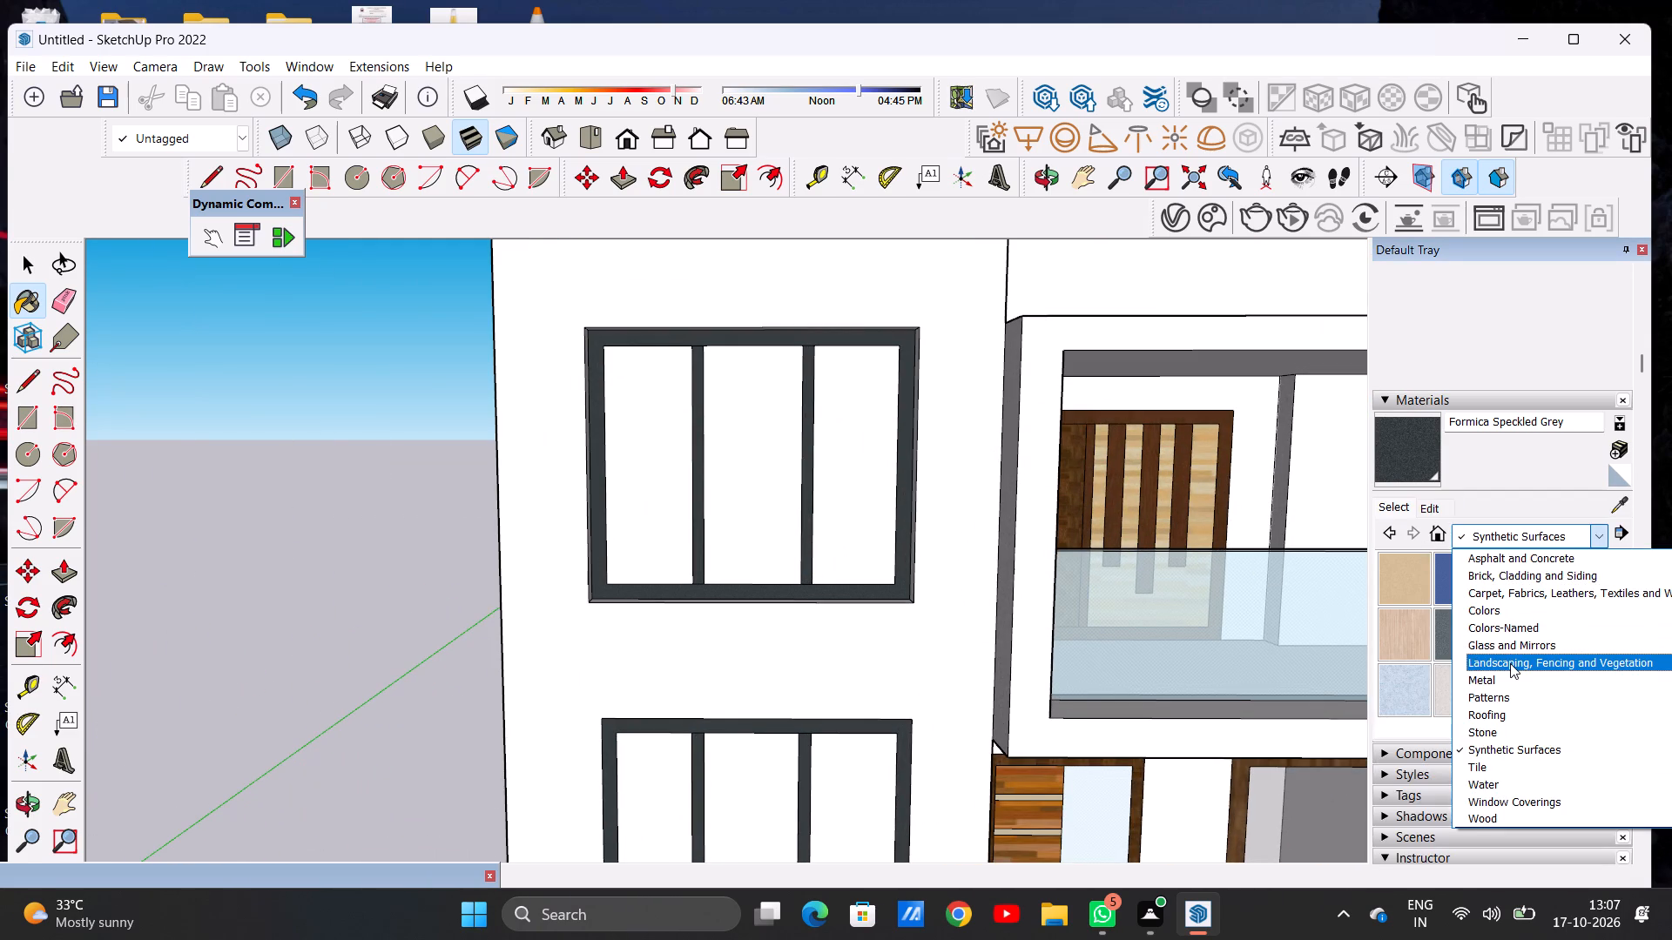
click(1510, 650)
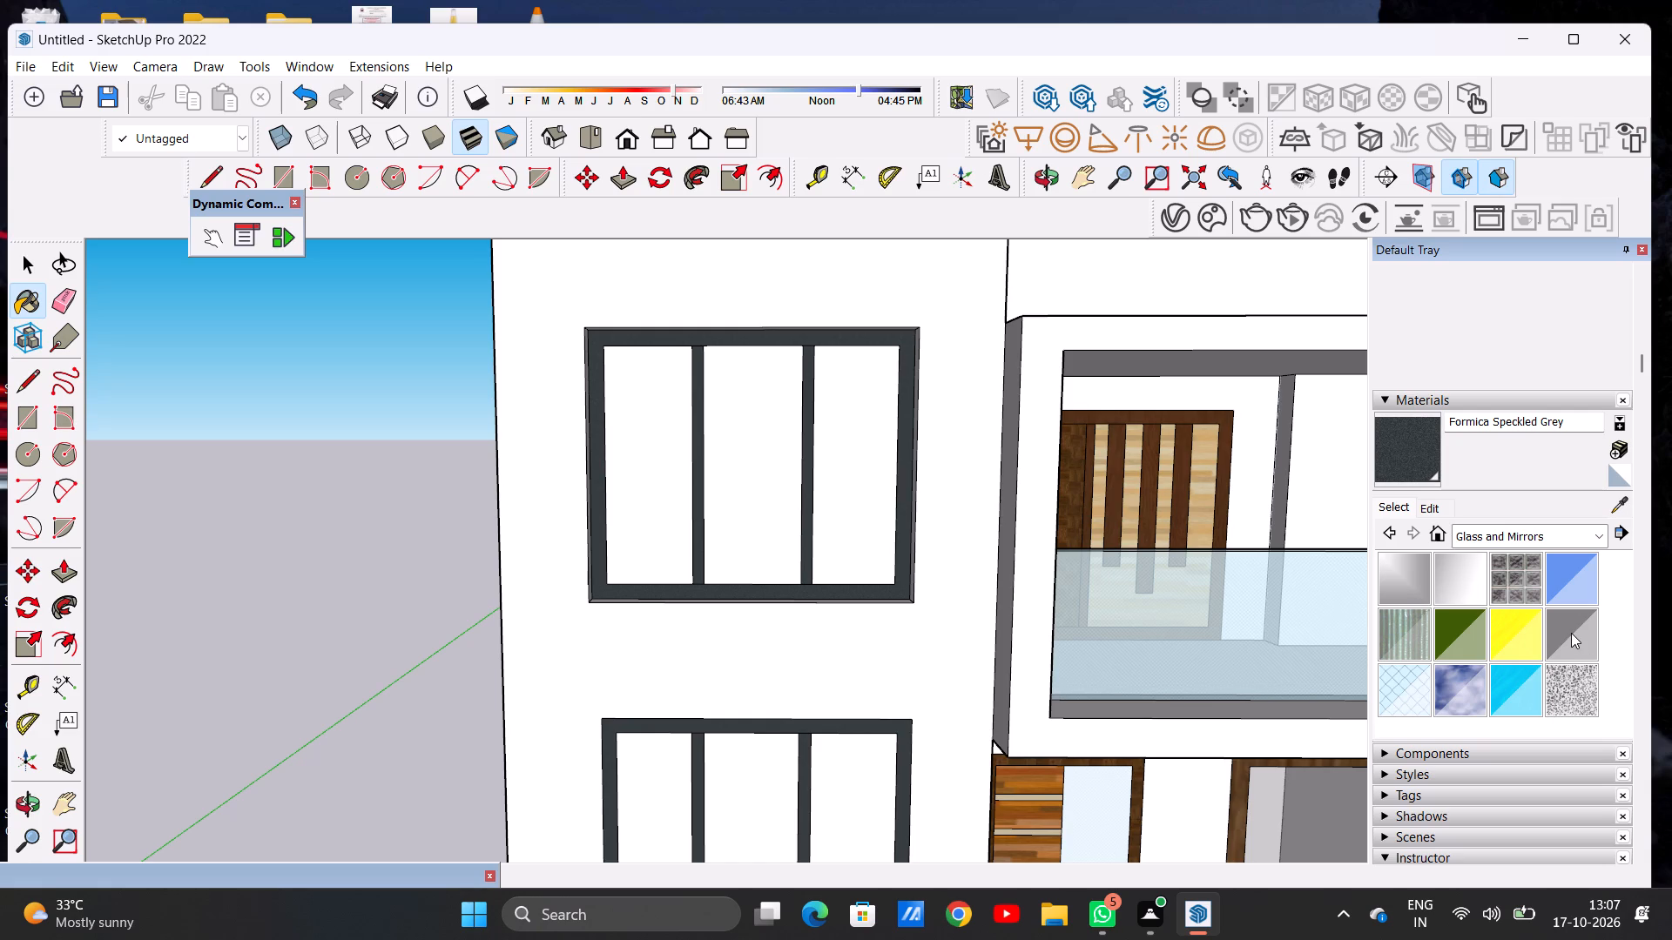
click(1414, 678)
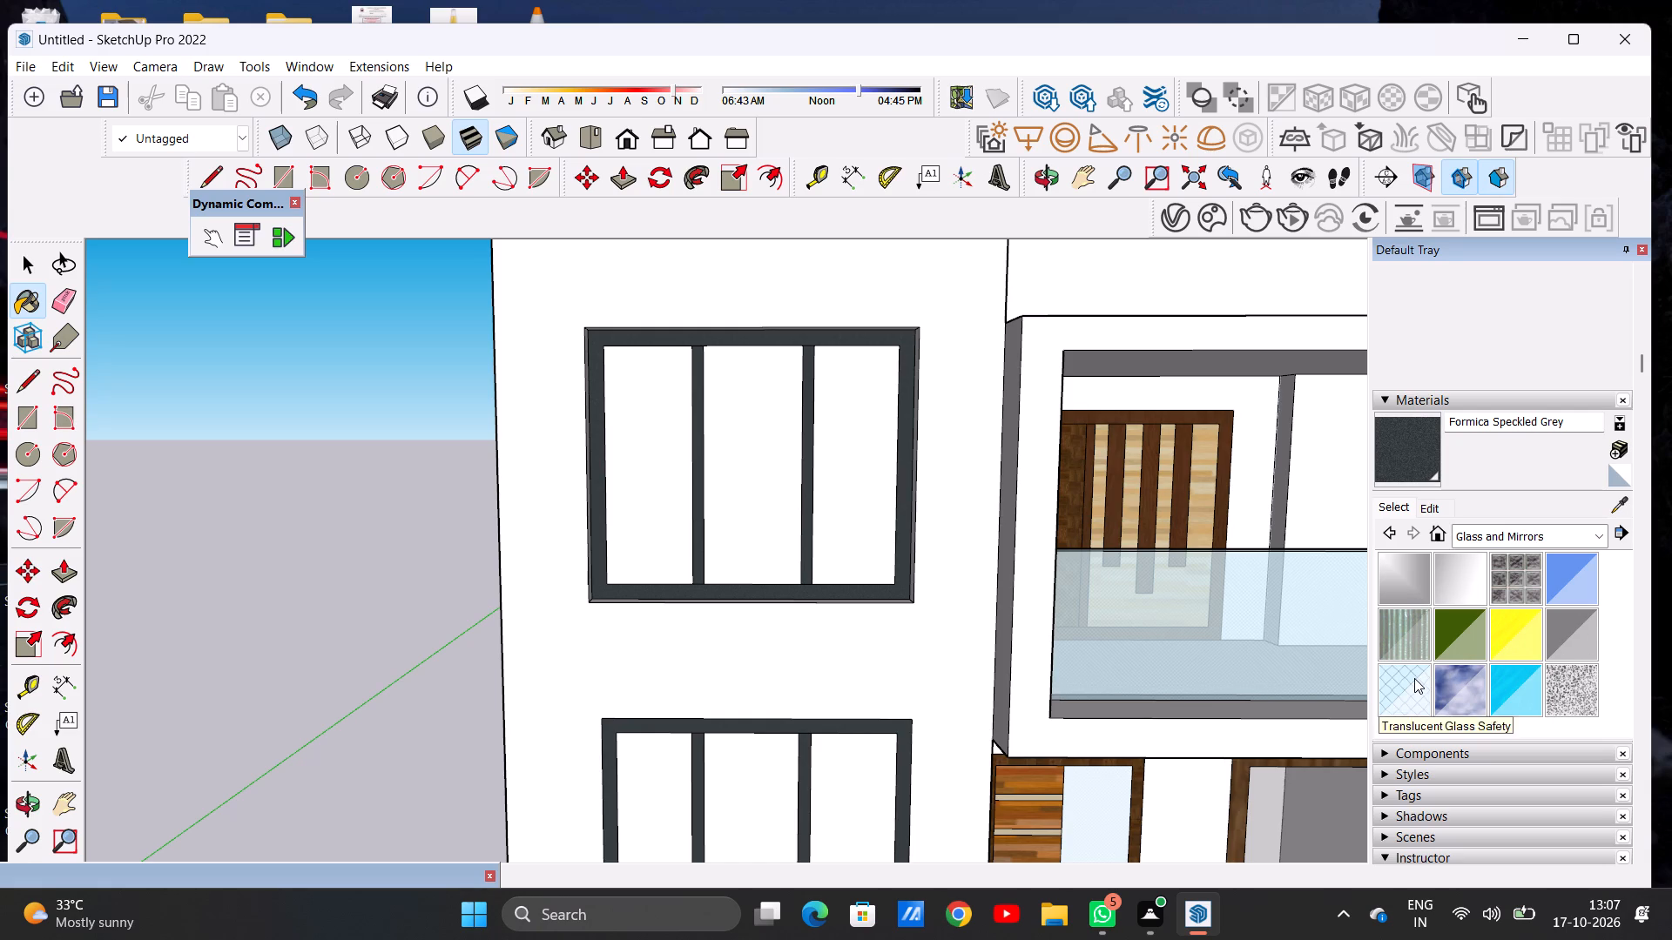
scroll(759, 582, down, 2)
scroll(658, 511, up, 11)
click(668, 461)
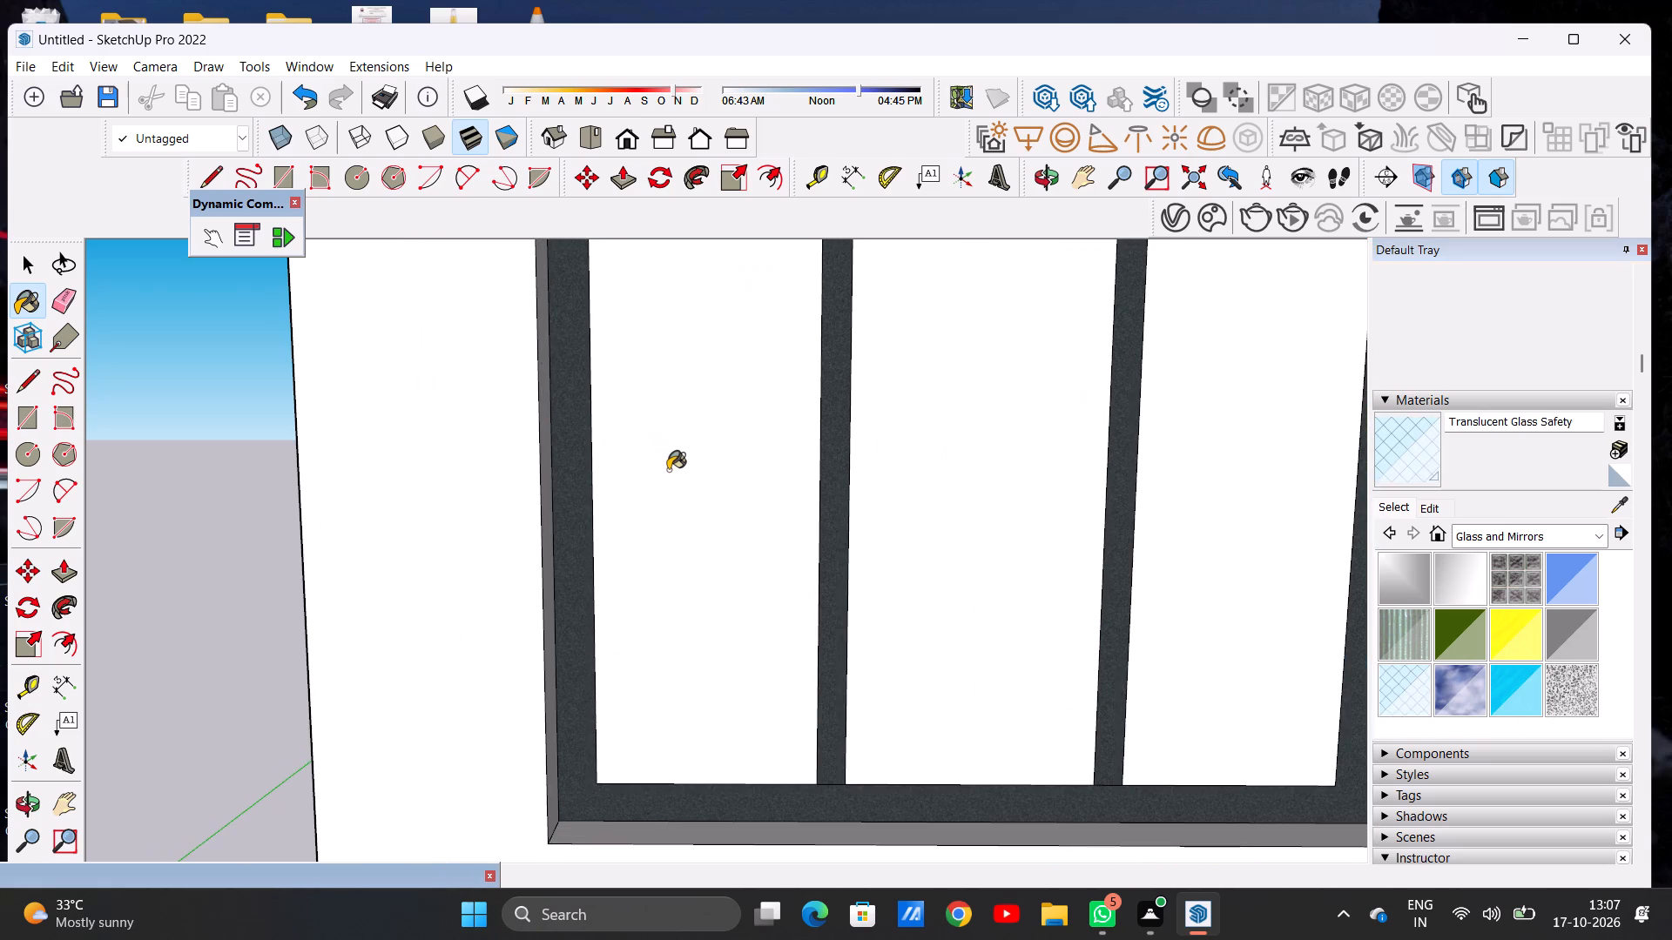
scroll(669, 562, down, 7)
click(819, 502)
click(961, 488)
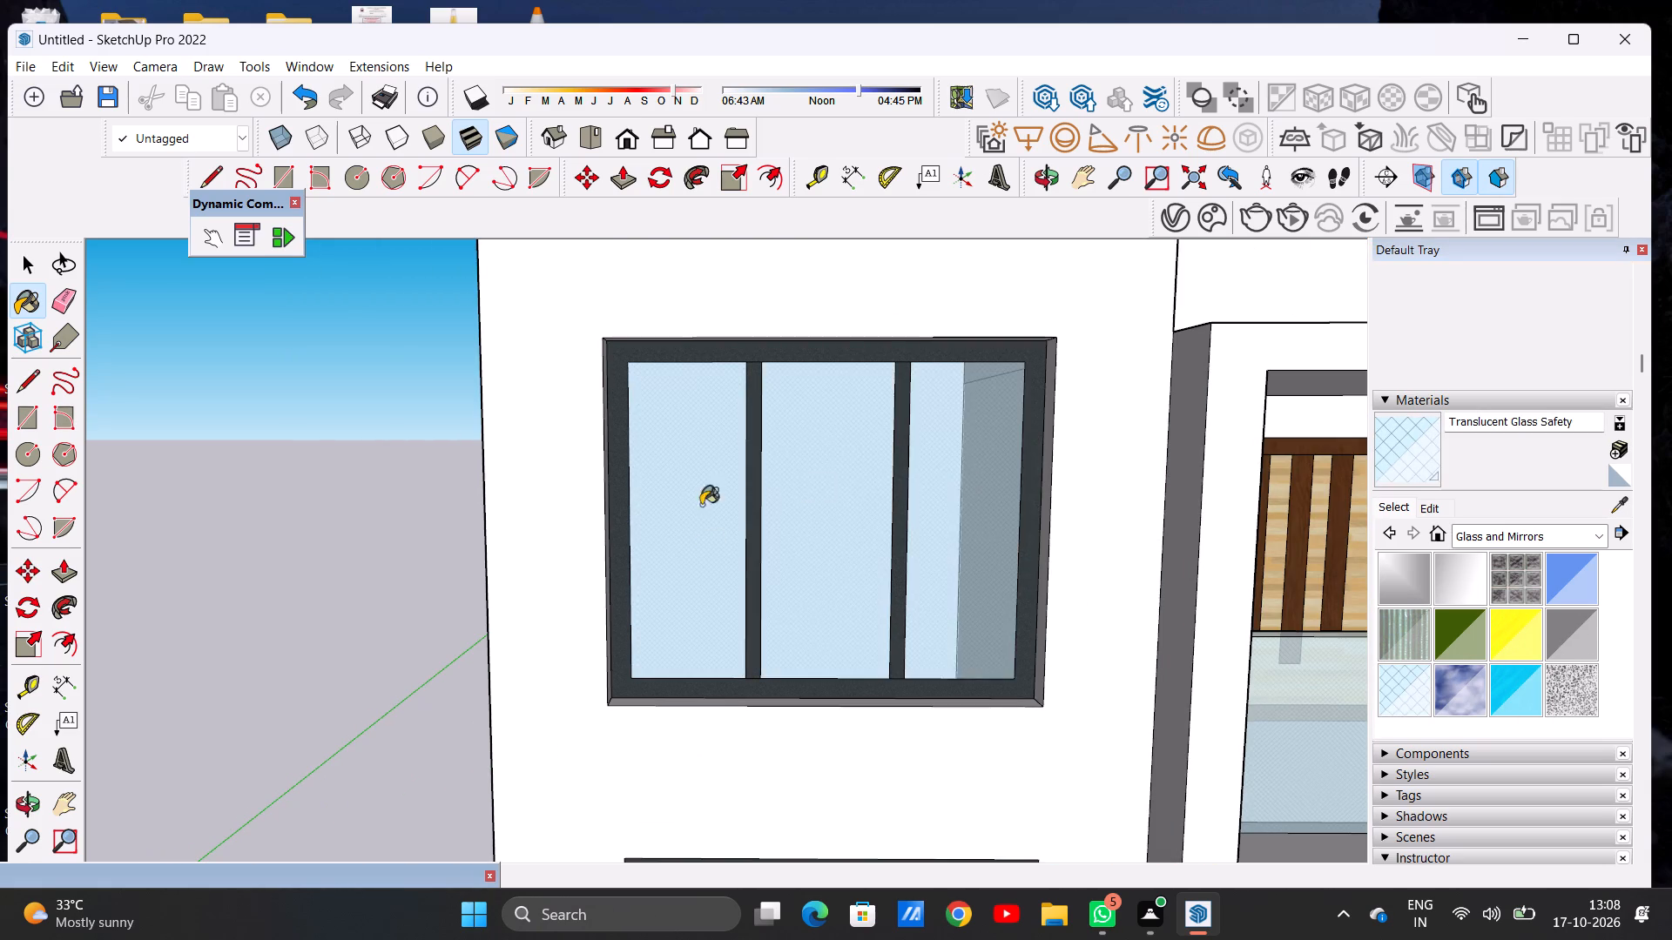
Paint all three panes of the ground-floor front window with Translucent Glass Safety.
scroll(625, 483, down, 13)
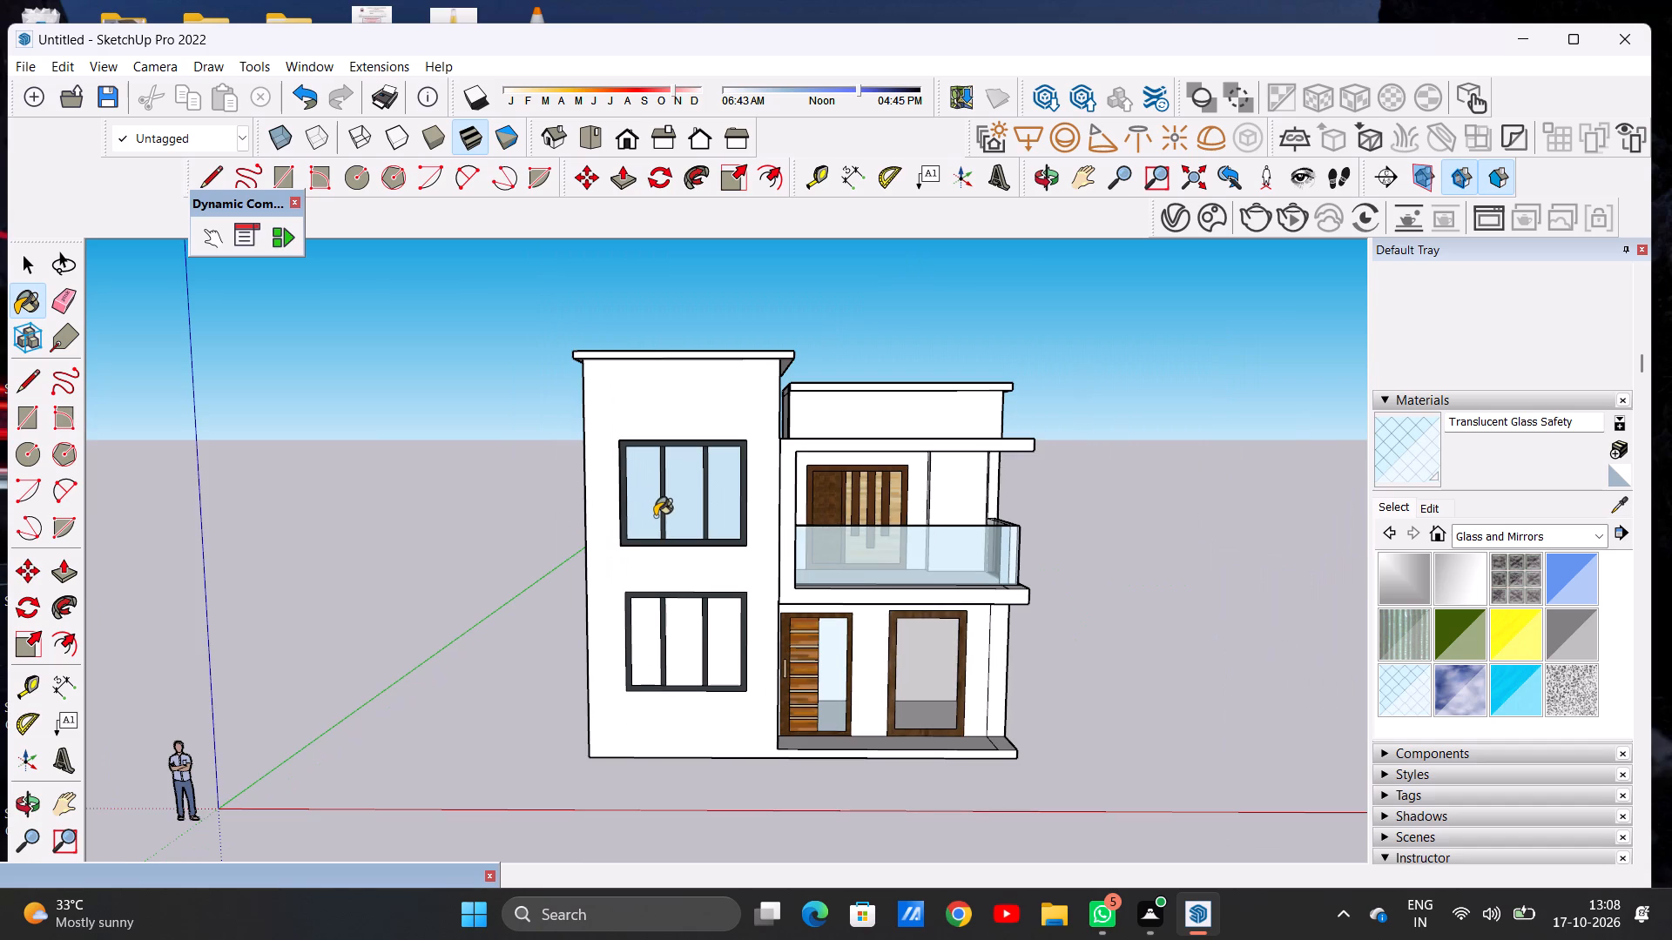
scroll(677, 663, up, 3)
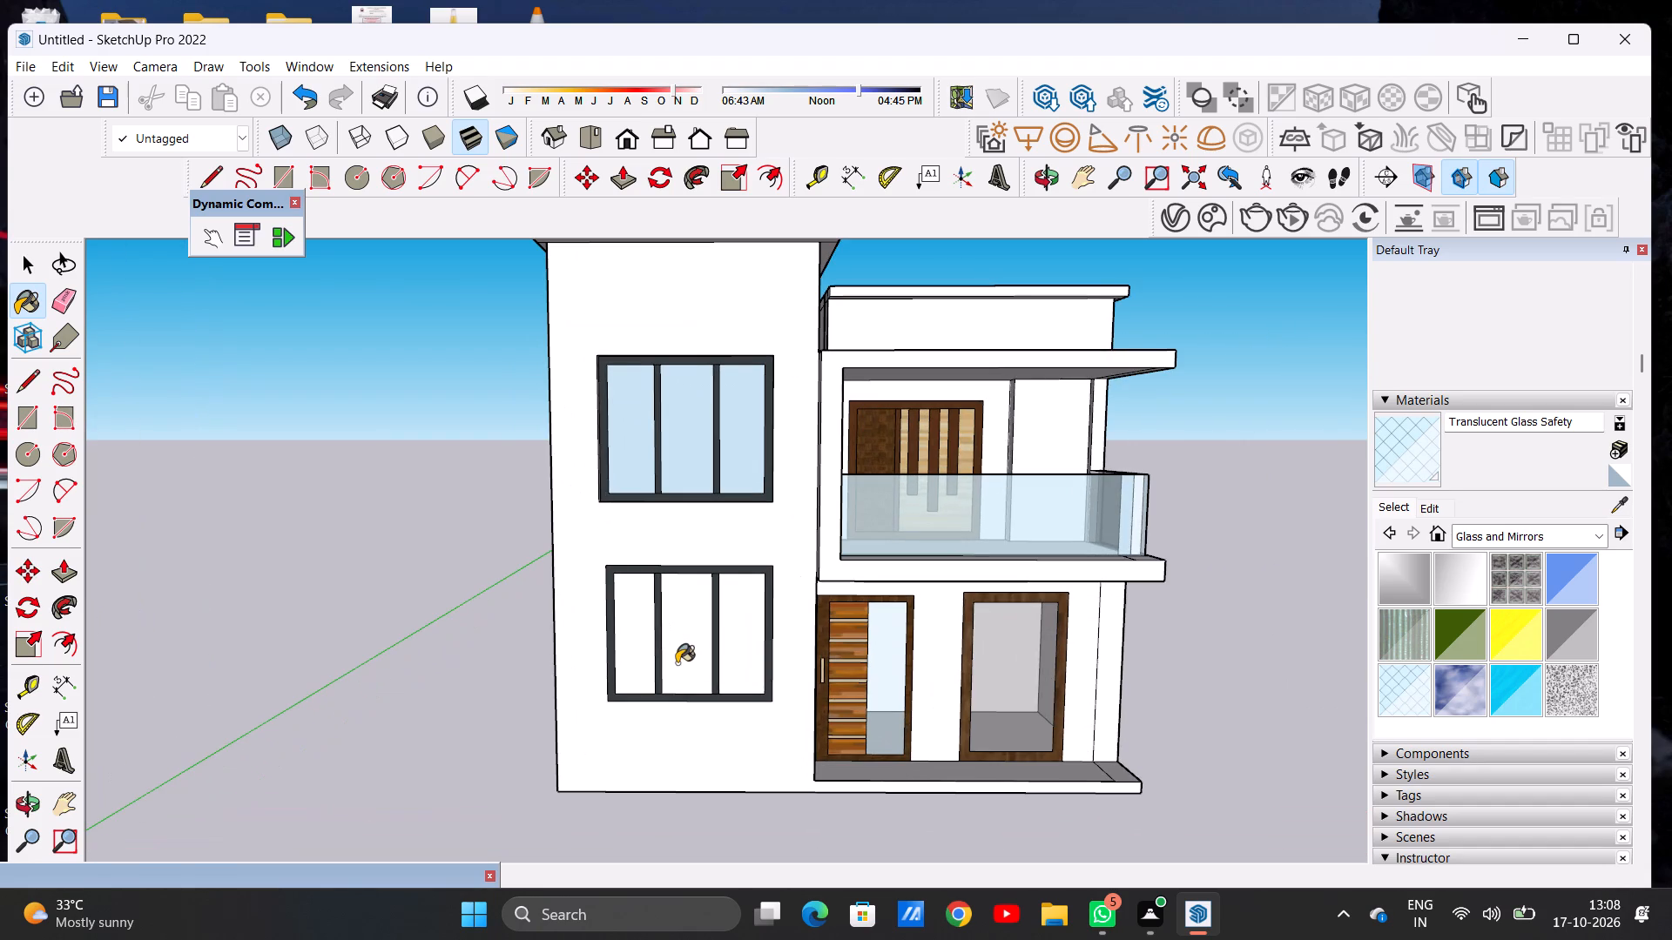
scroll(671, 681, up, 10)
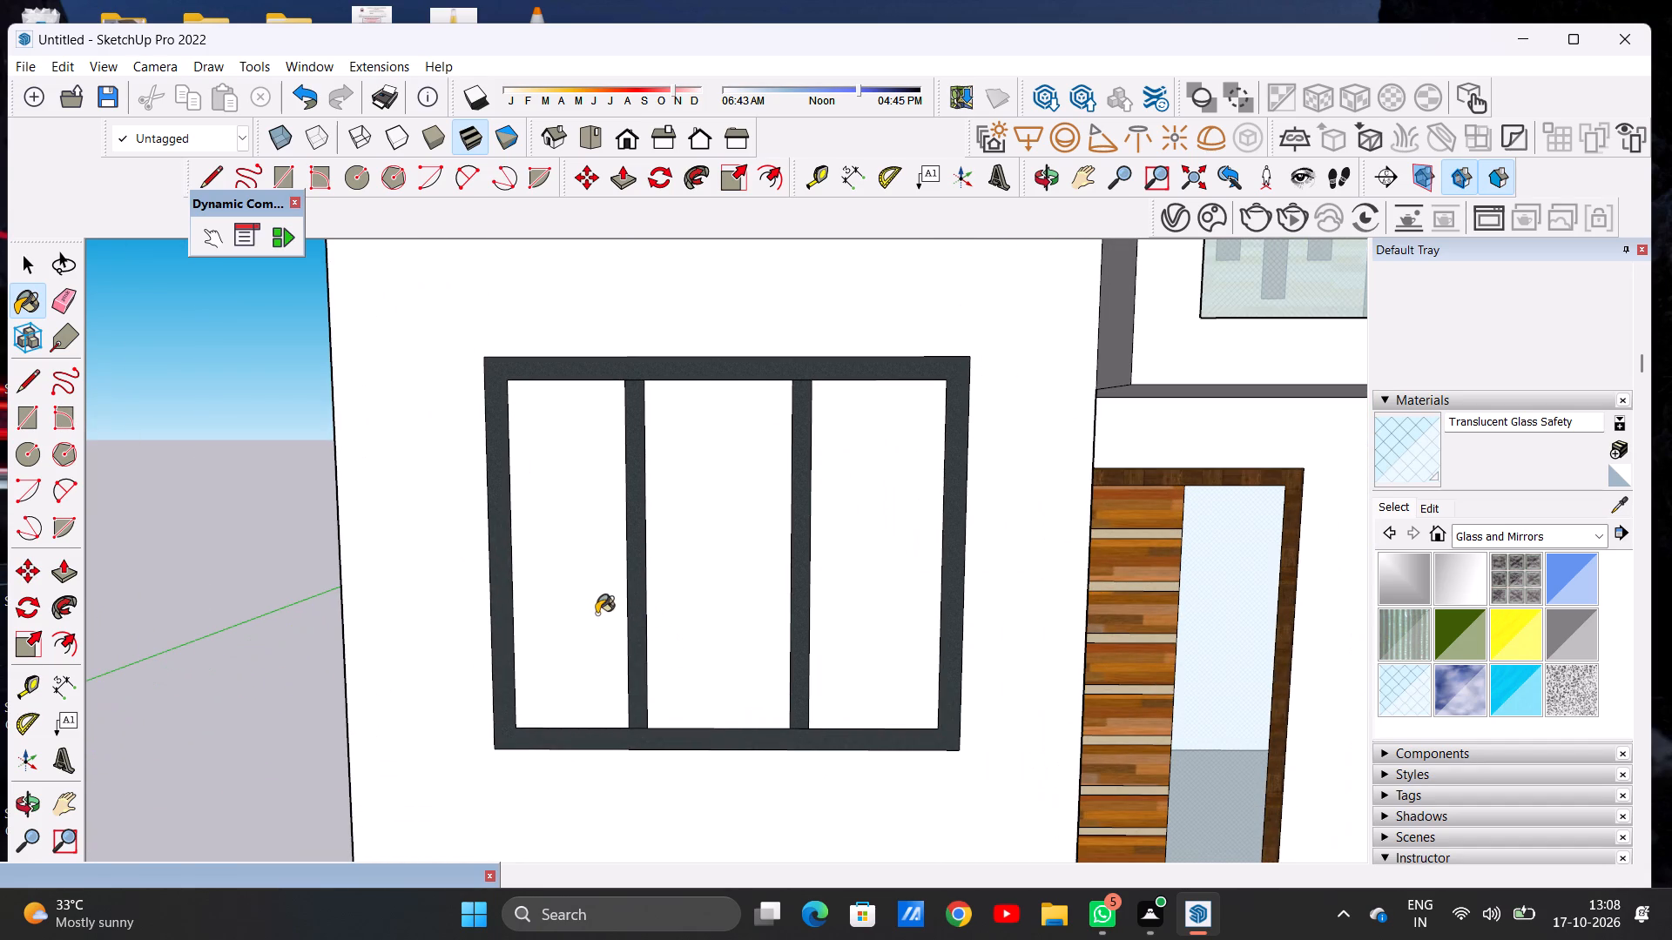
click(565, 608)
click(742, 596)
click(860, 547)
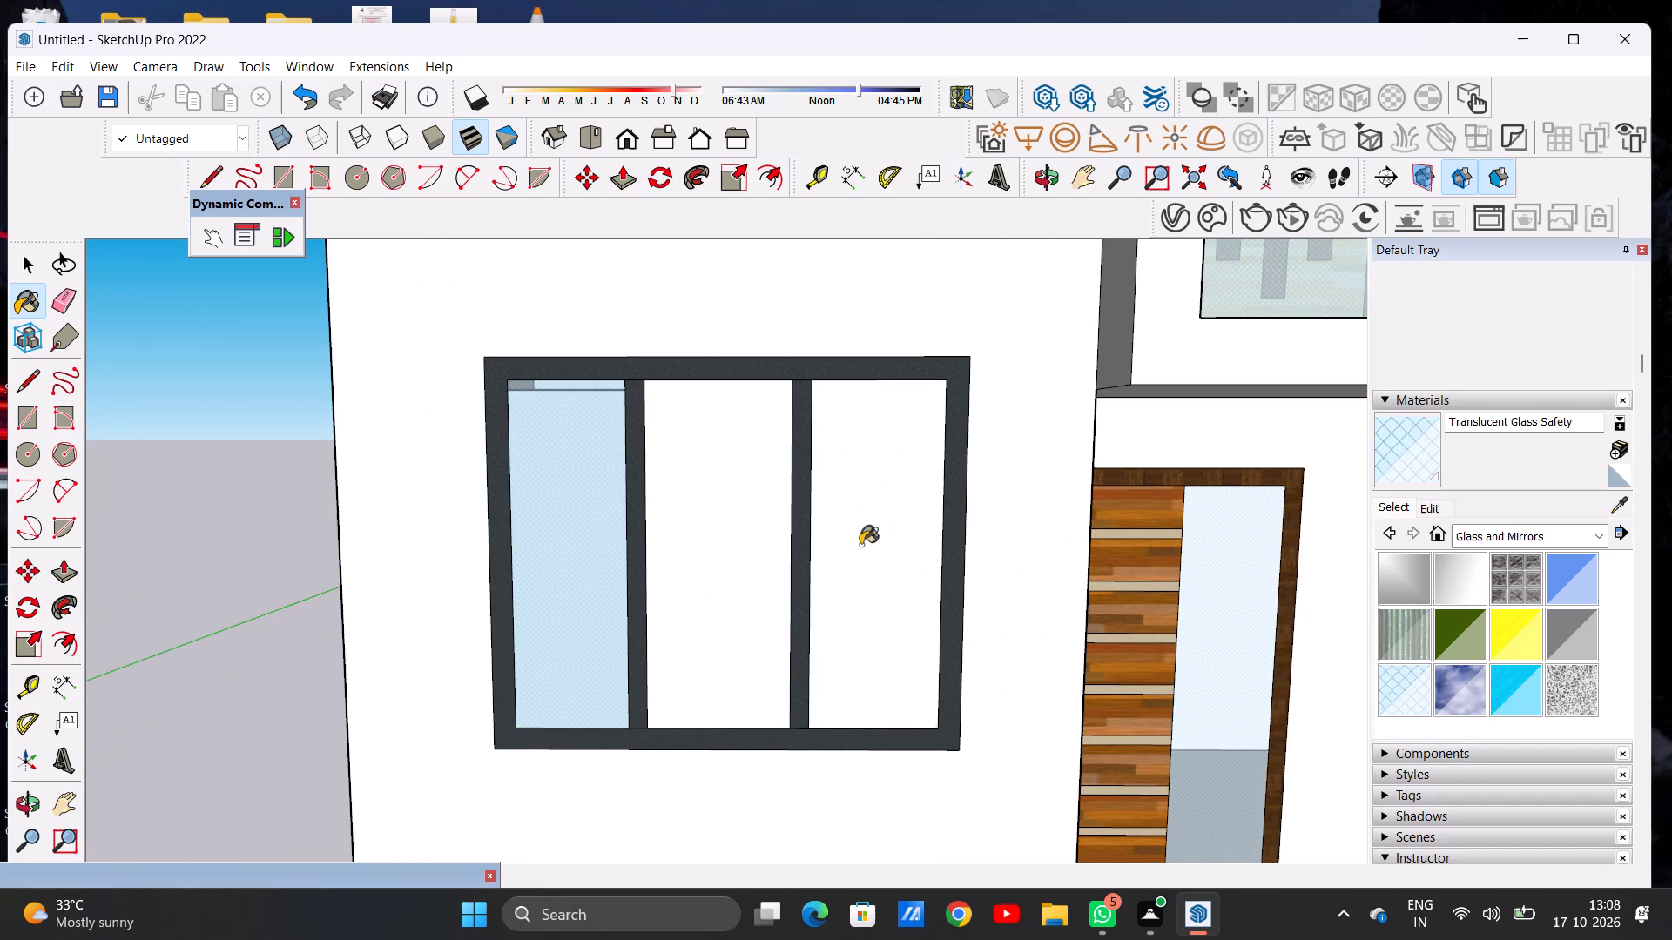
key(space)
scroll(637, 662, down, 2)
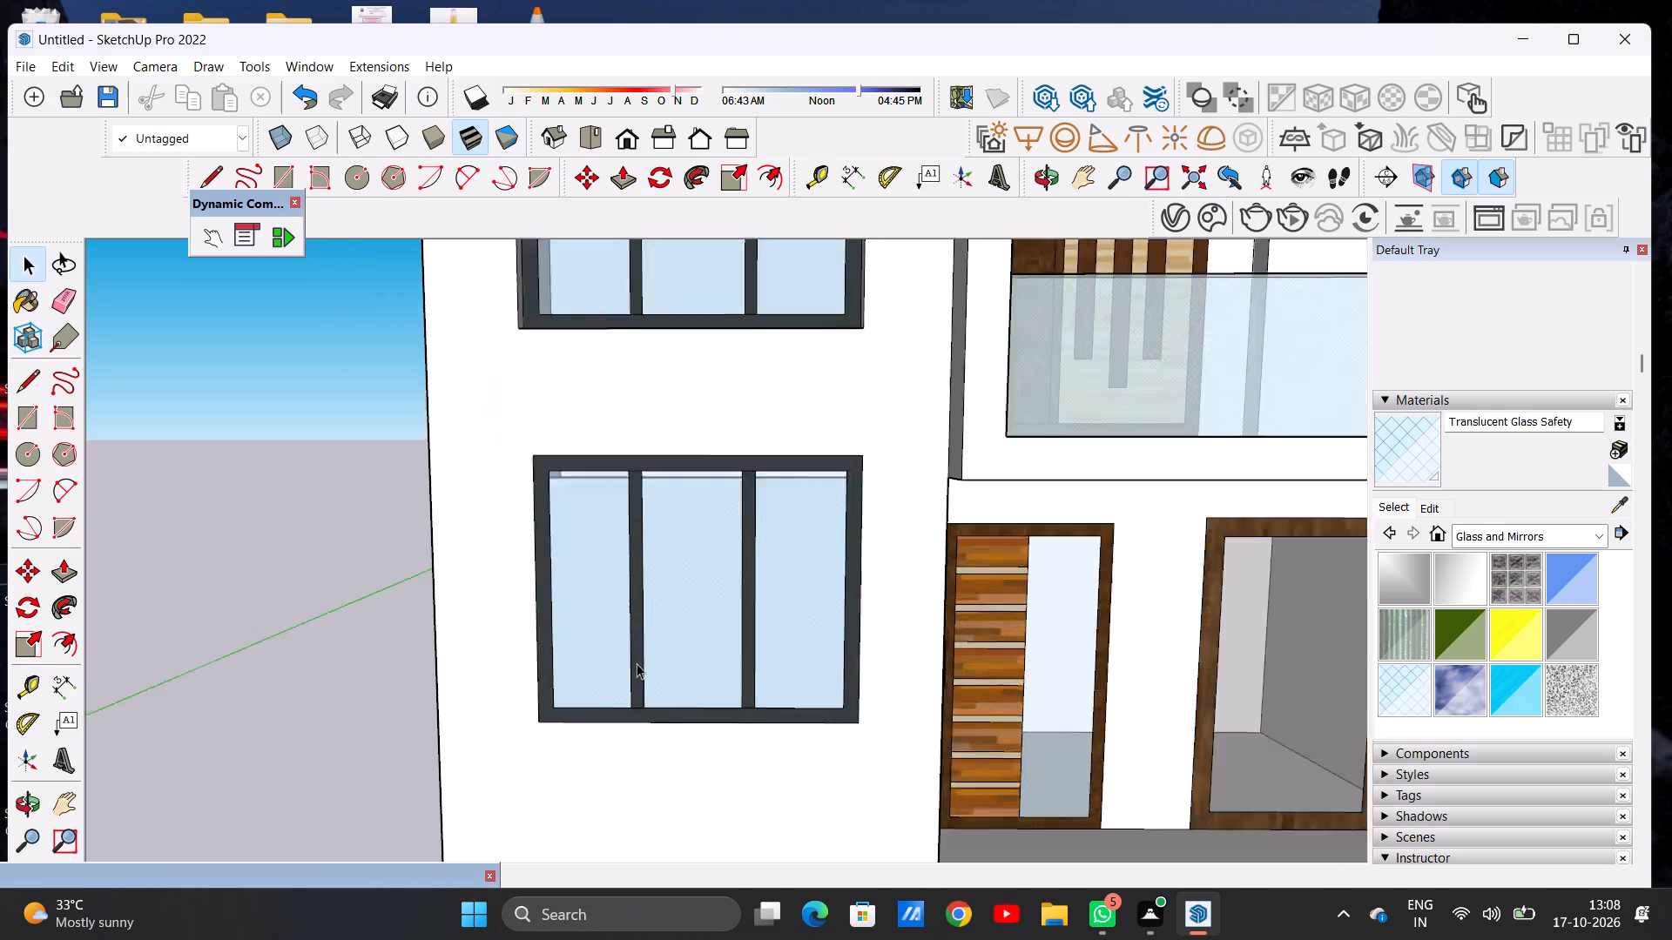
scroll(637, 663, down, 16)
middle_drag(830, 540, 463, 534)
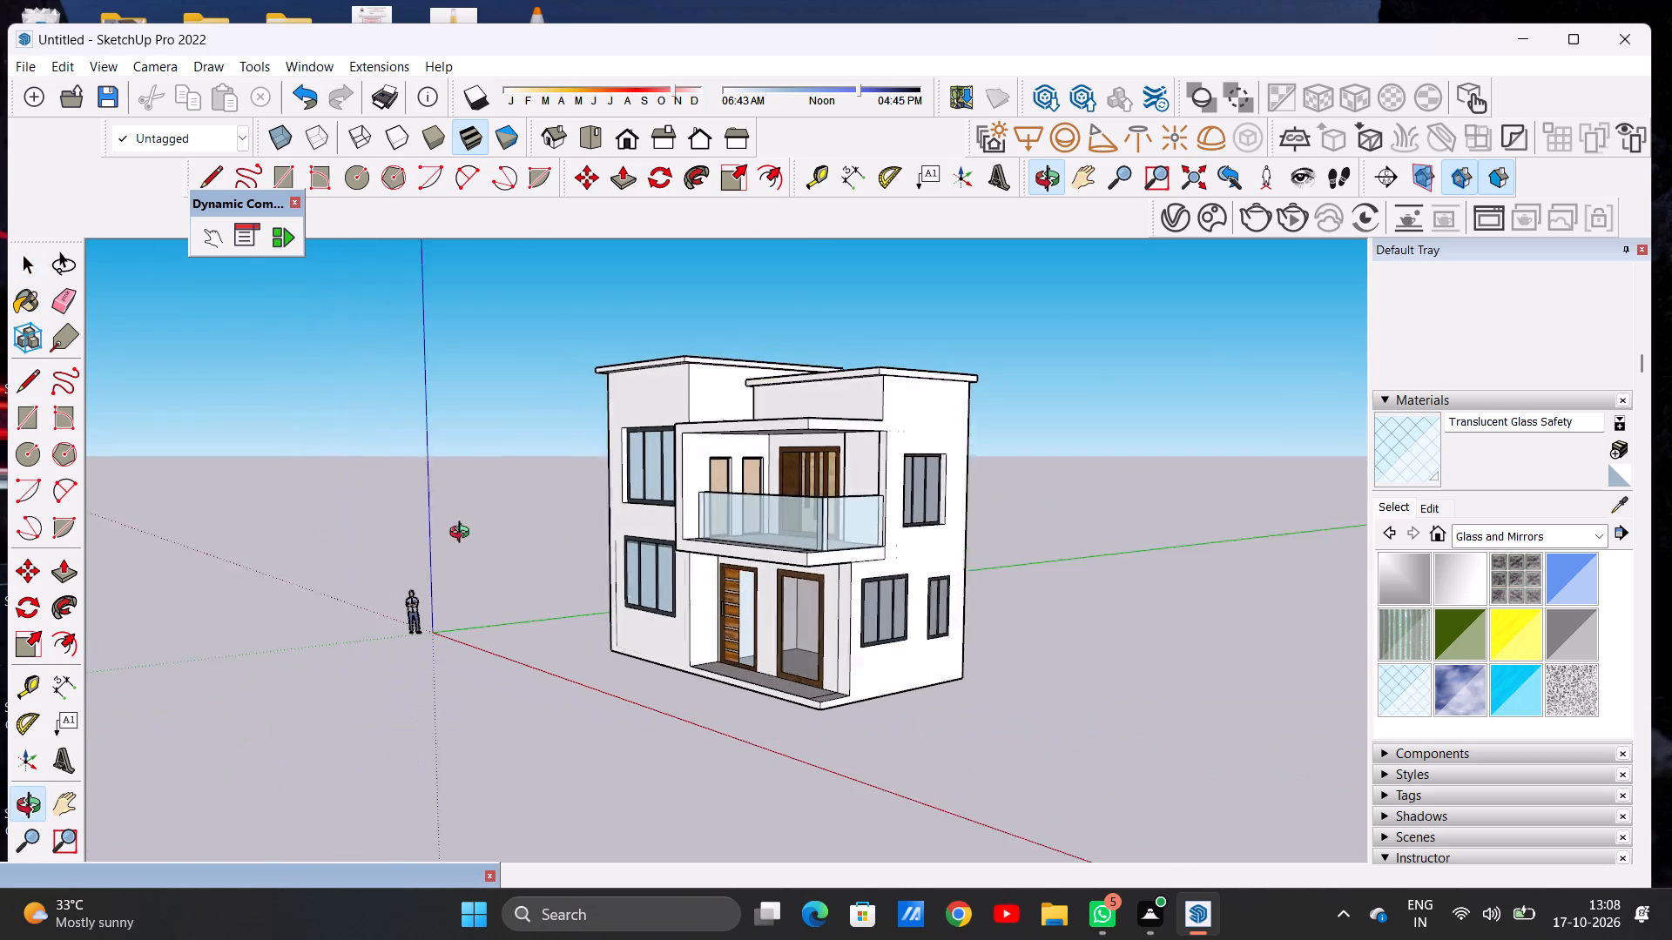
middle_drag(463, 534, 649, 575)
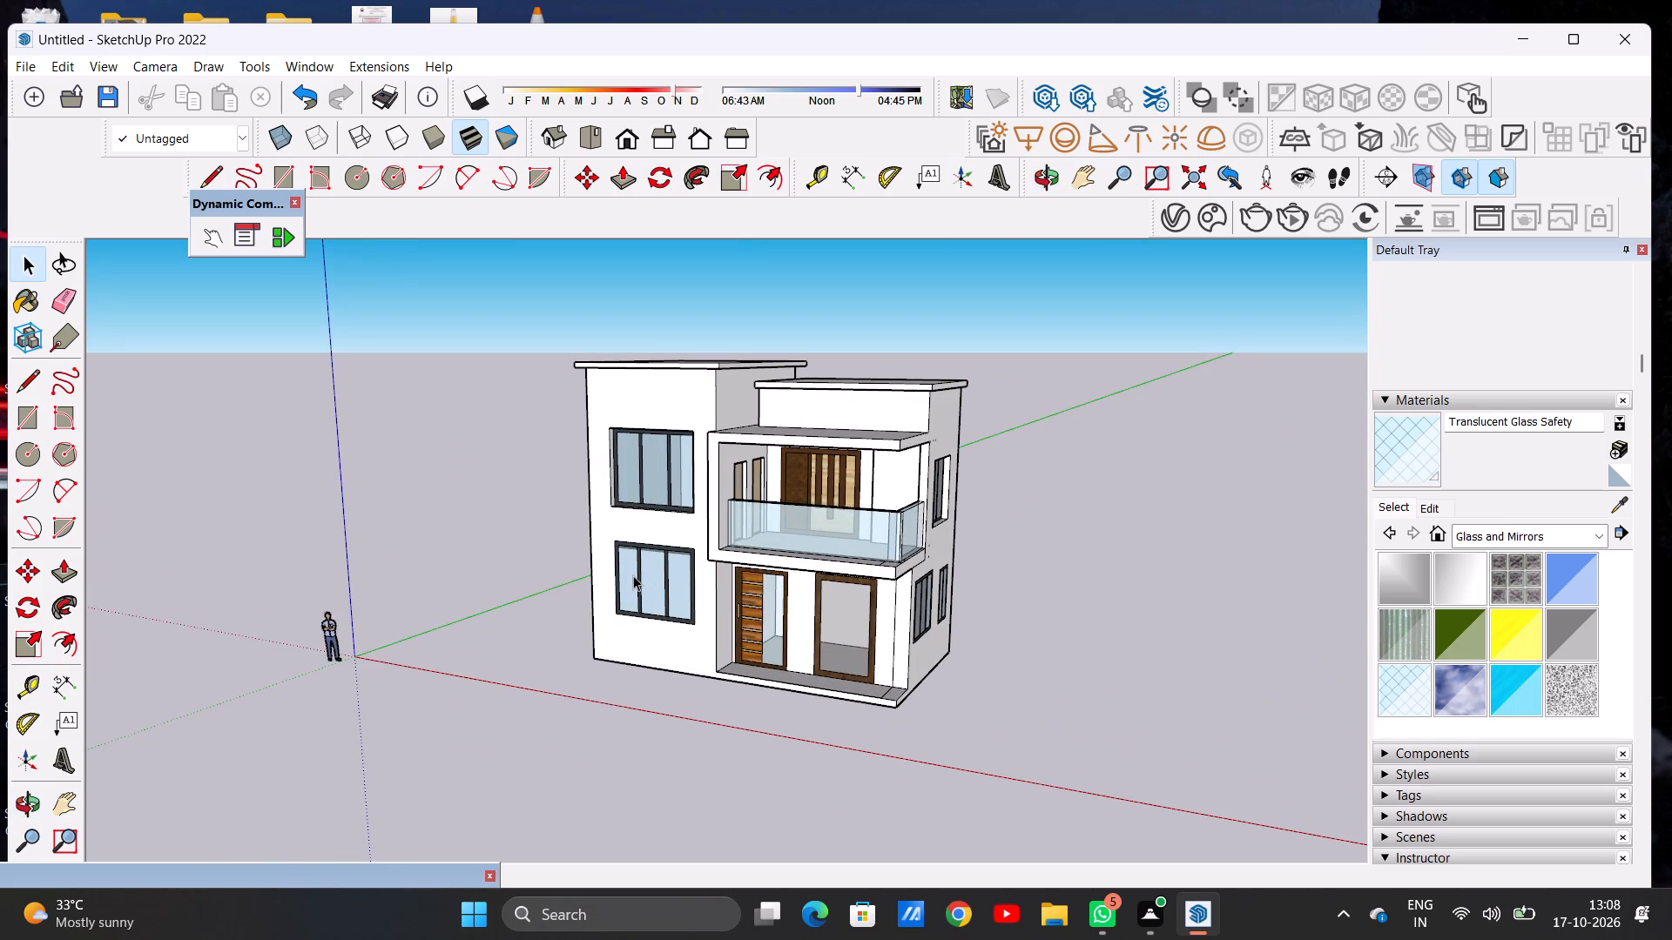
Examine the villa's painted windows, doors and roofs from the front and both sides.
scroll(642, 560, down, 1)
middle_drag(757, 587, 722, 565)
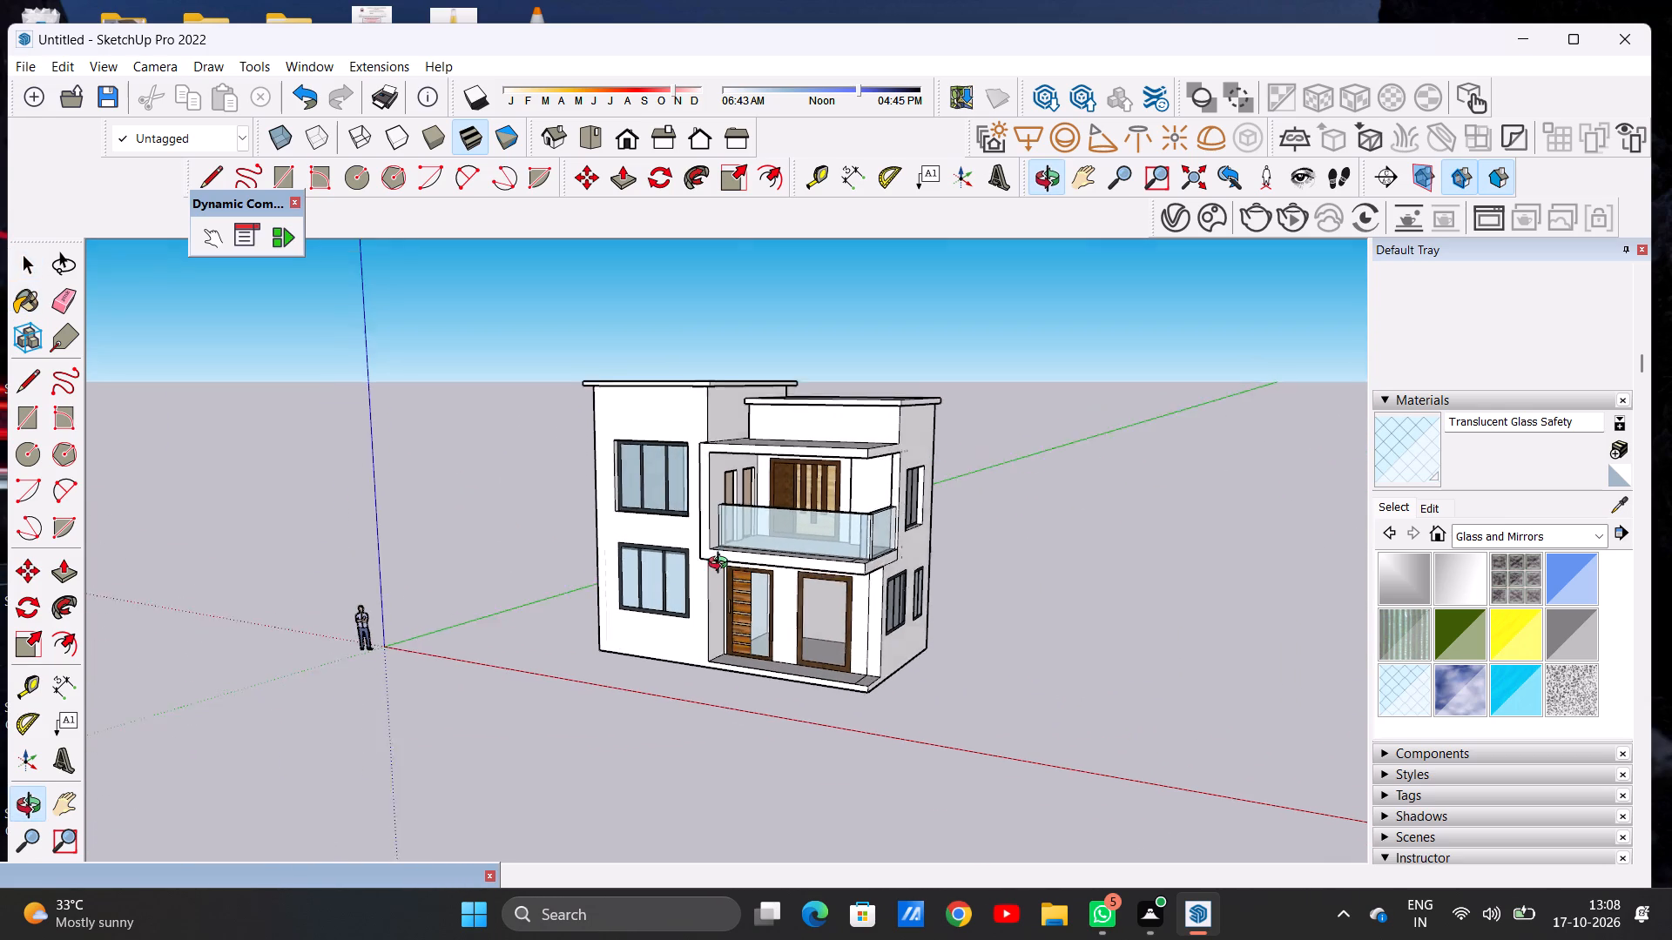
middle_drag(722, 565, 670, 560)
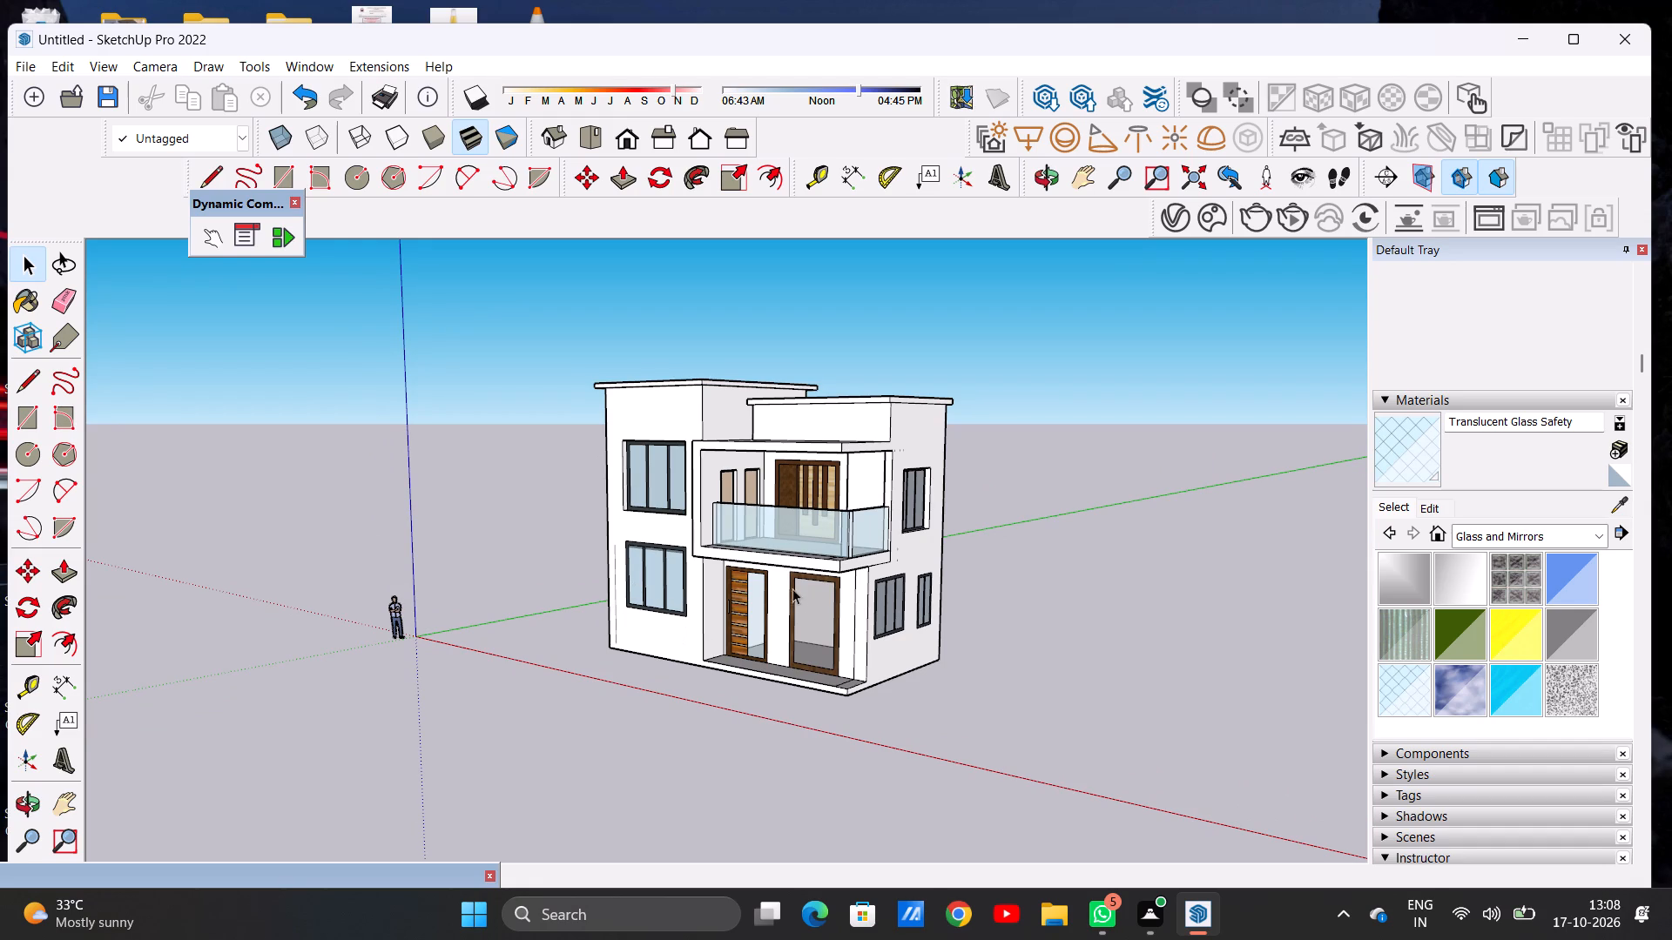
scroll(678, 551, up, 3)
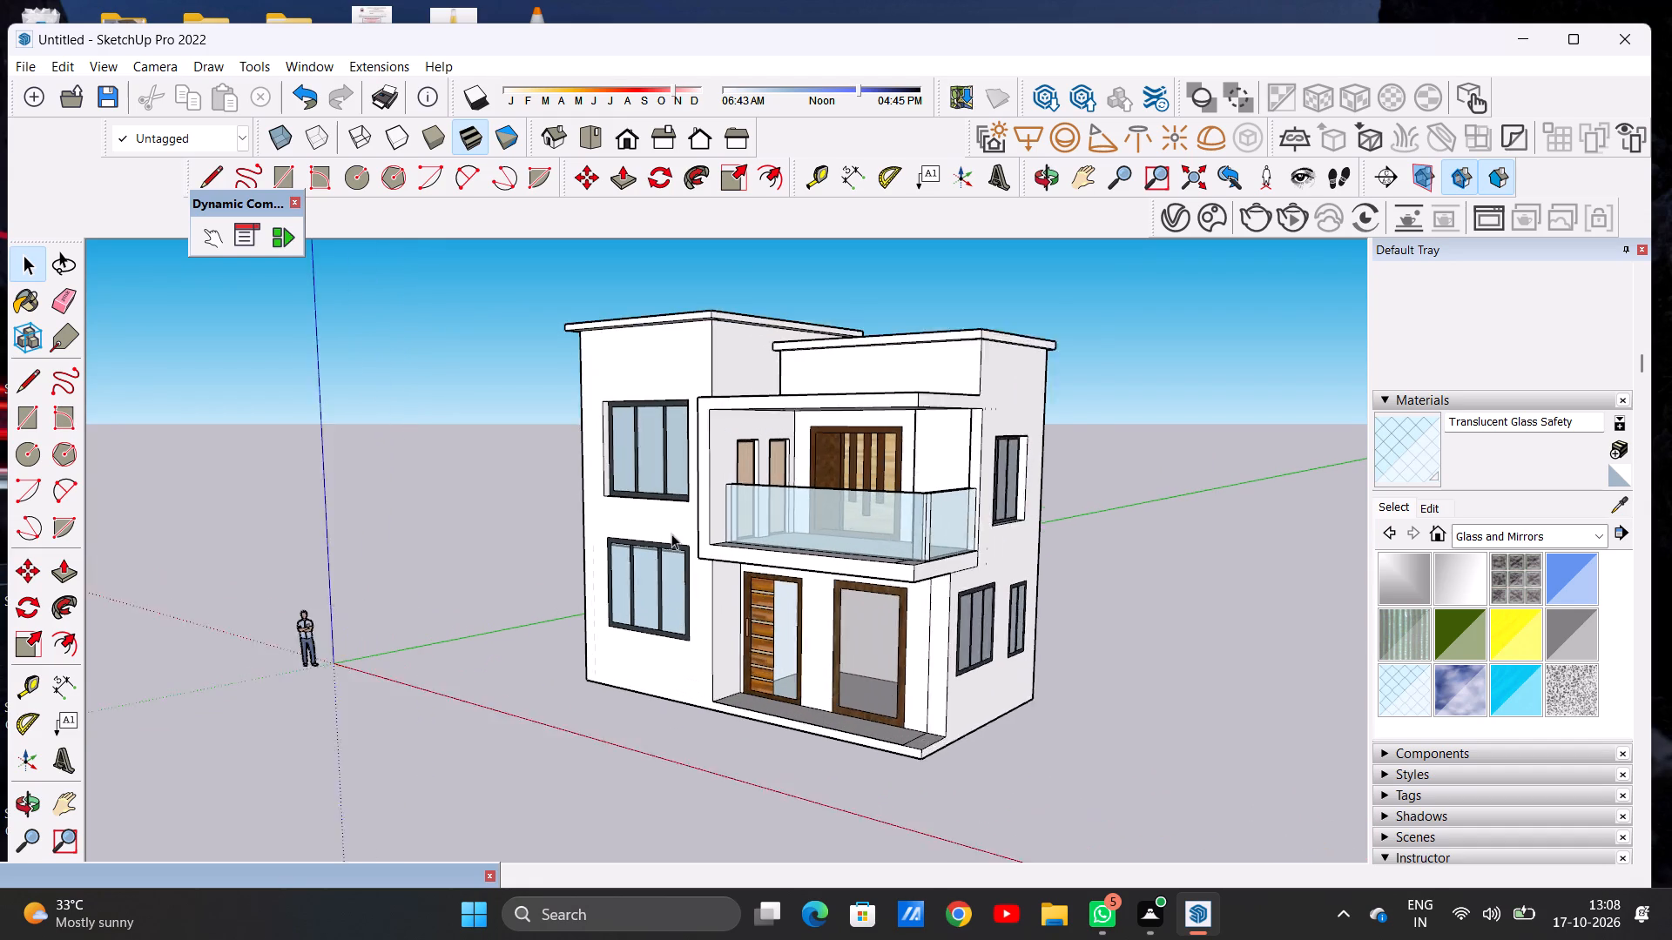
scroll(671, 534, up, 1)
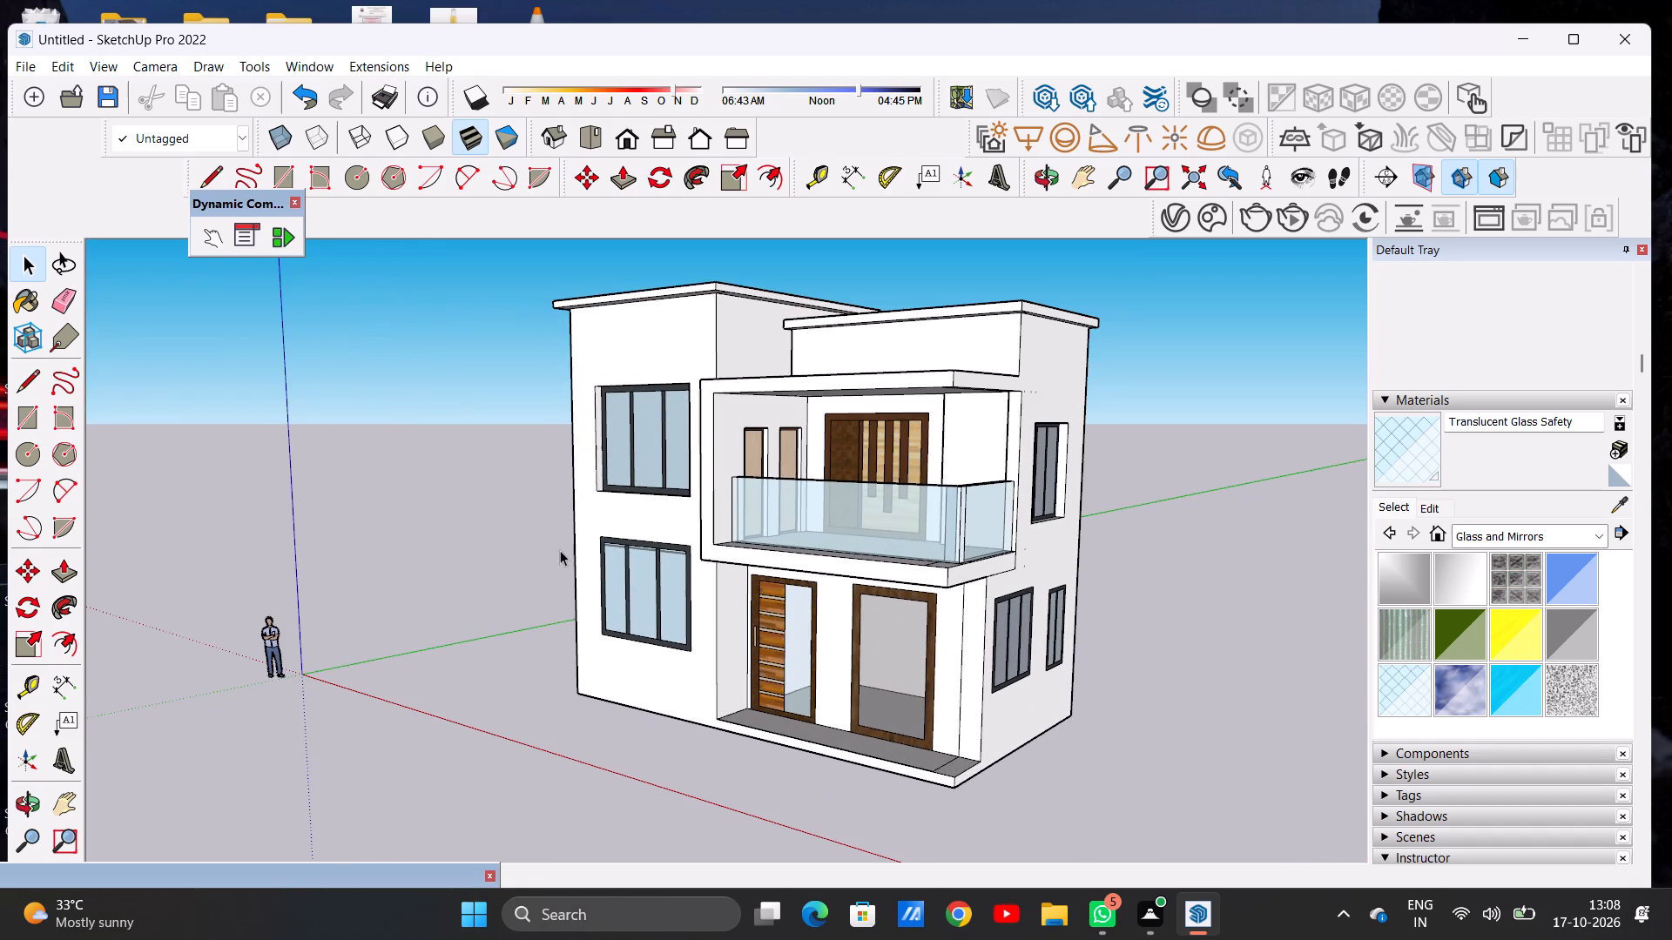
scroll(560, 550, up, 4)
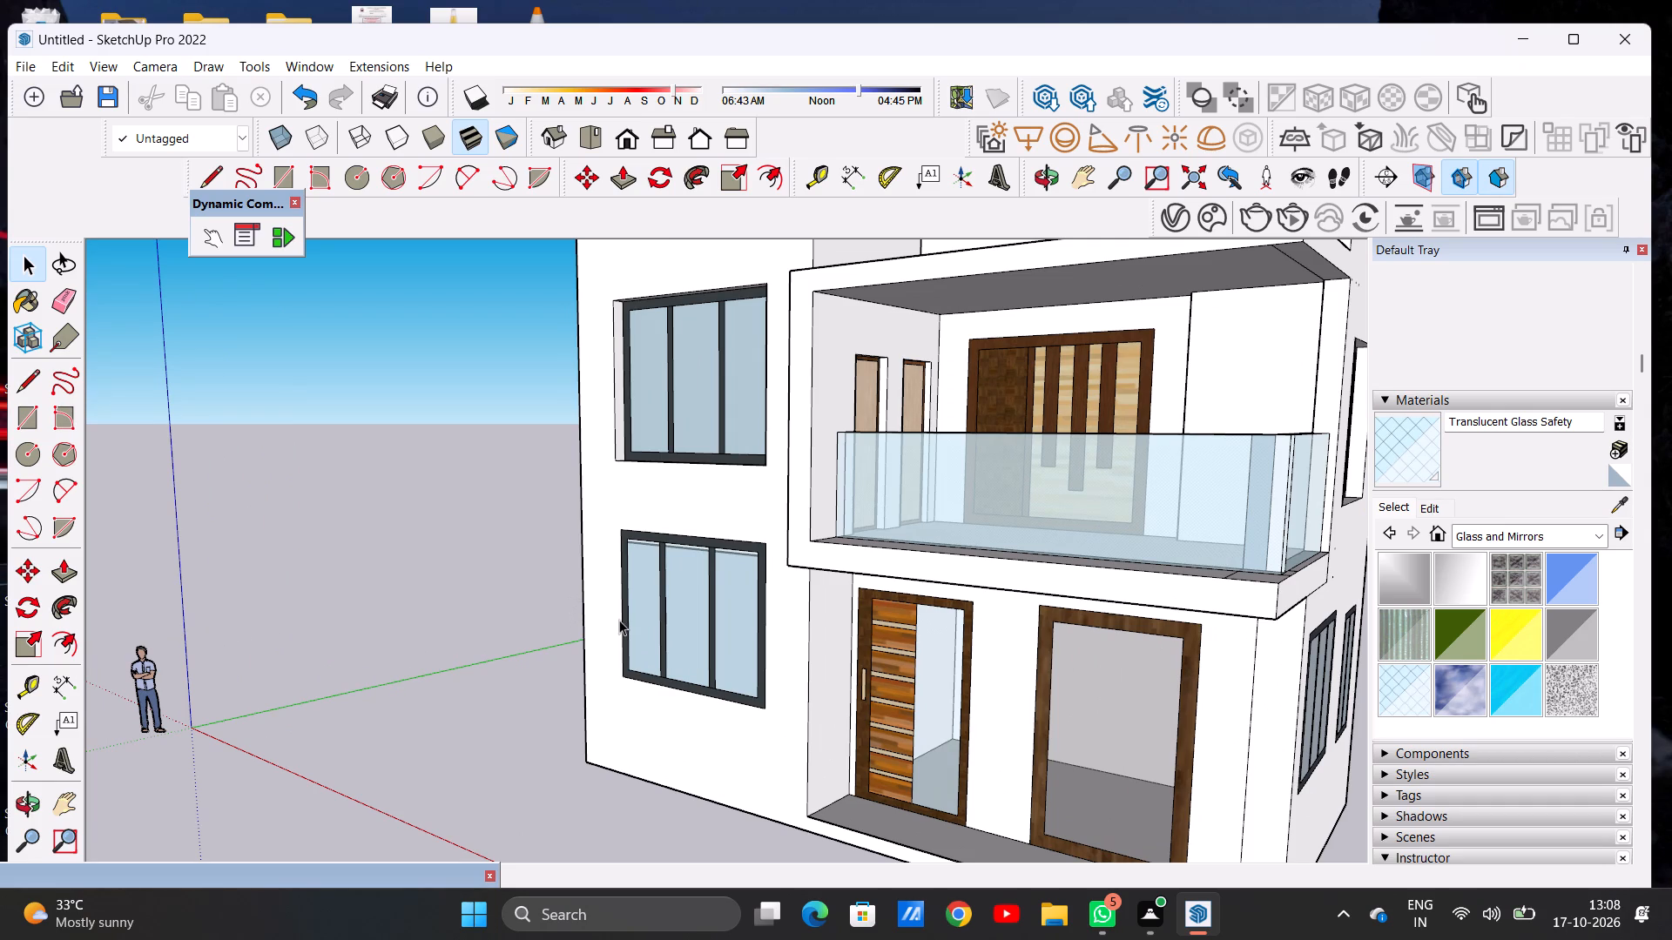
scroll(684, 552, down, 13)
middle_drag(610, 534, 924, 527)
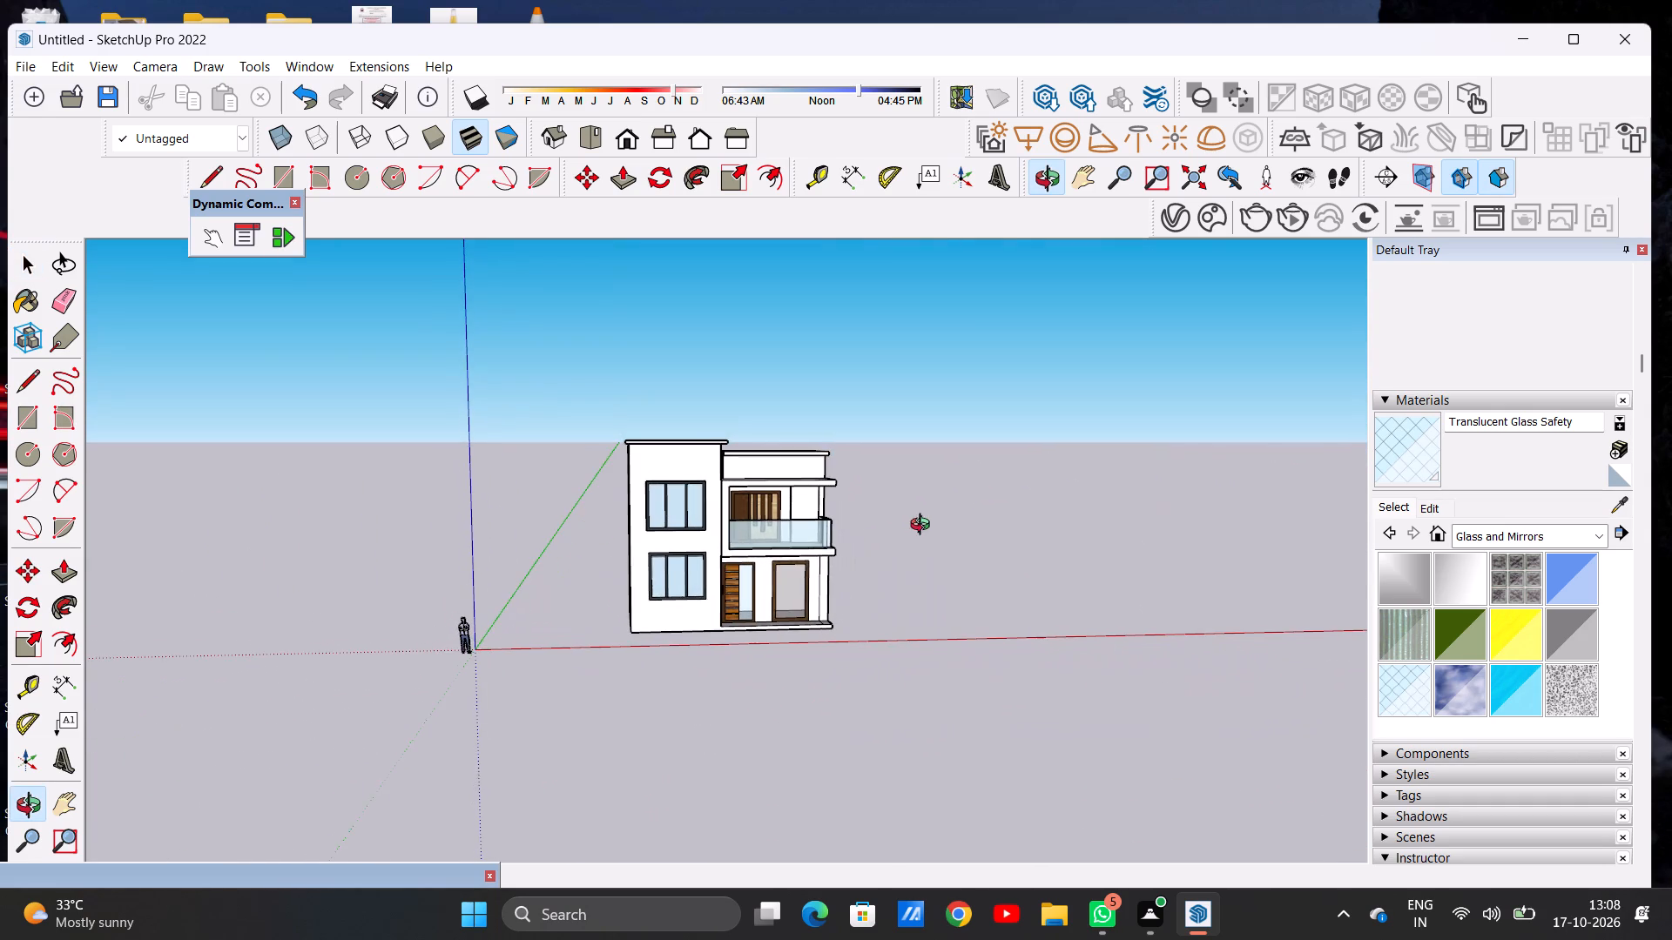
middle_drag(924, 527, 924, 527)
scroll(690, 471, up, 7)
middle_drag(581, 520, 786, 550)
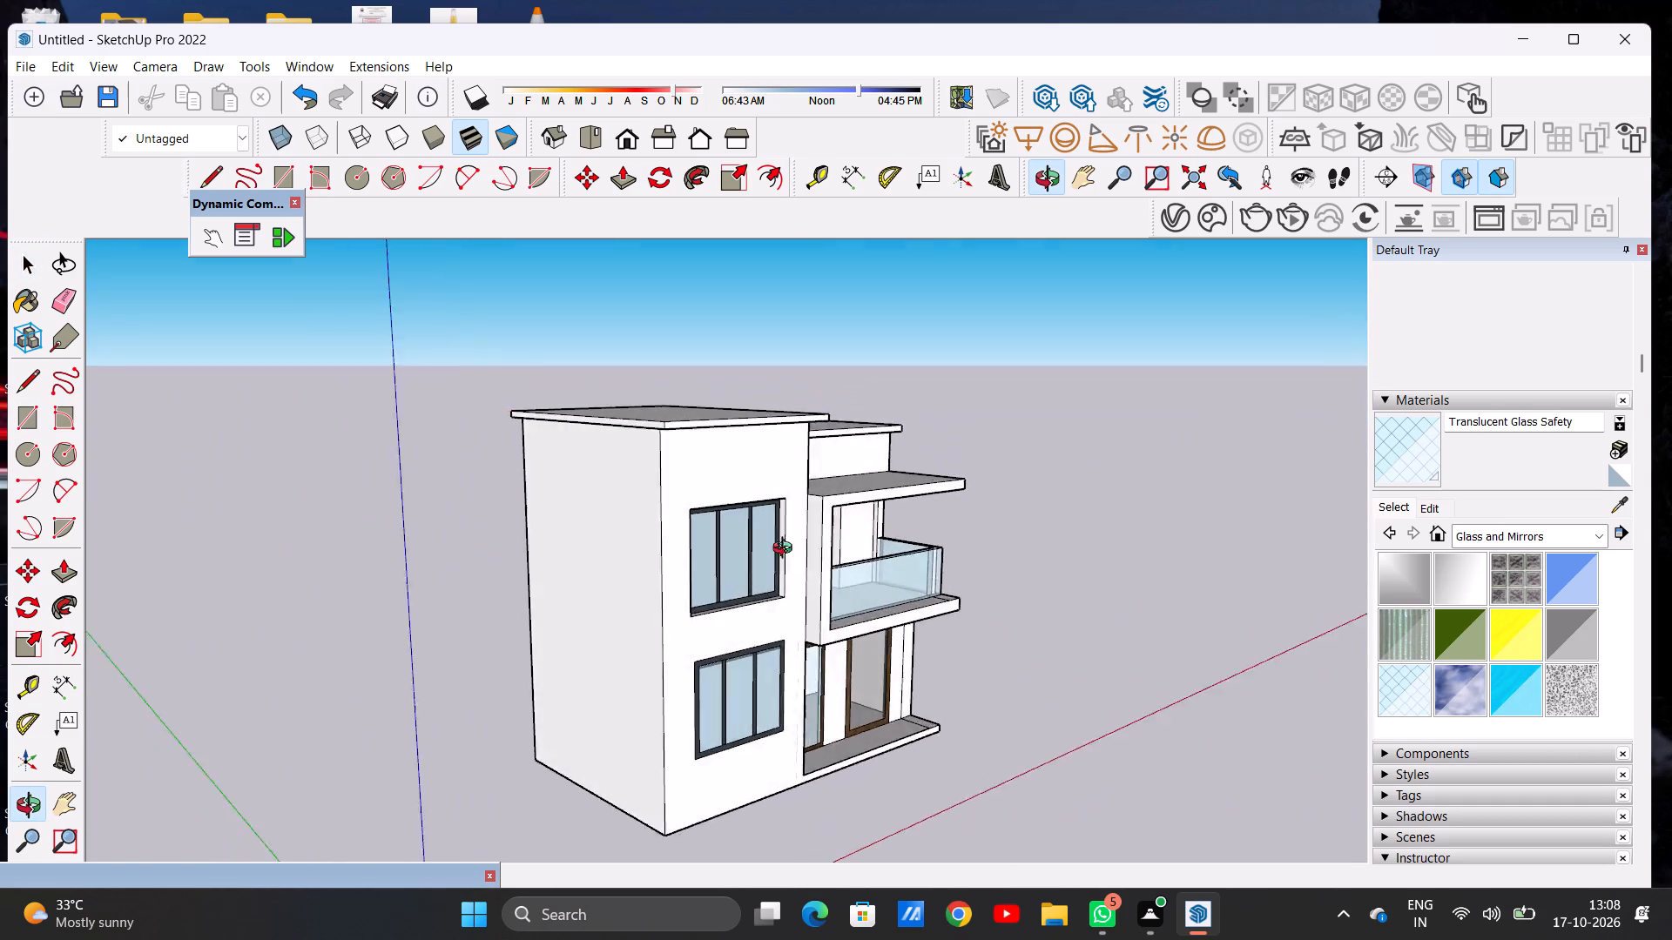
middle_drag(786, 550, 478, 525)
middle_click(478, 525)
middle_drag(866, 486, 346, 561)
middle_click(346, 561)
middle_drag(797, 570, 877, 545)
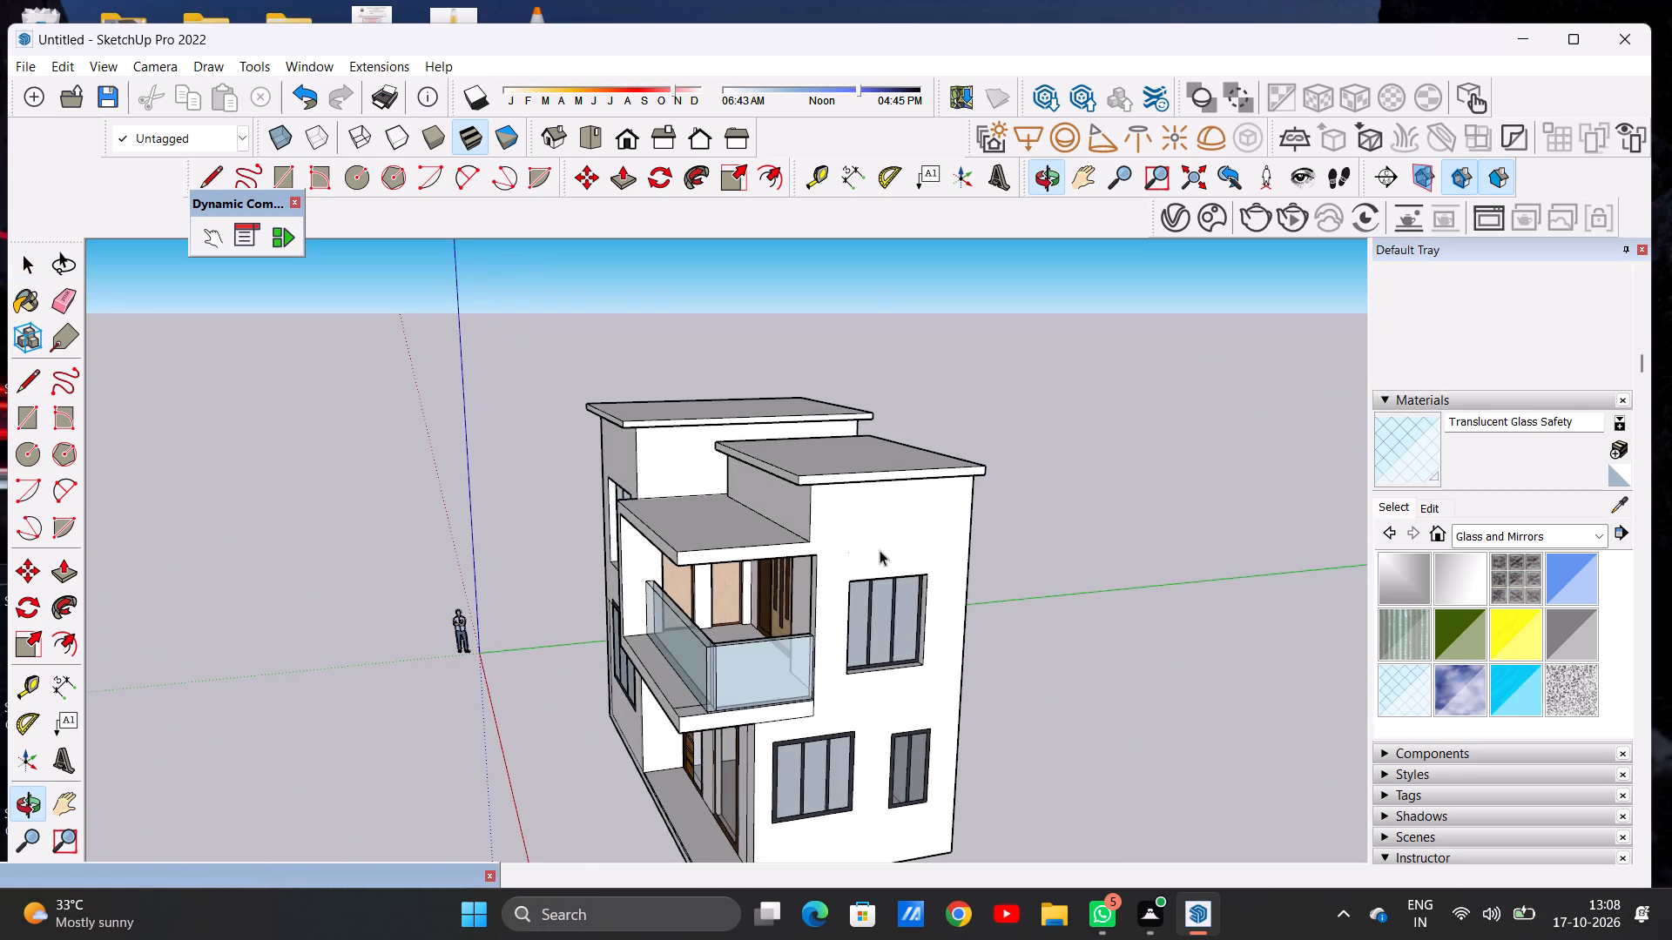
middle_drag(661, 574, 1047, 559)
scroll(1032, 559, up, 1)
scroll(1014, 579, down, 1)
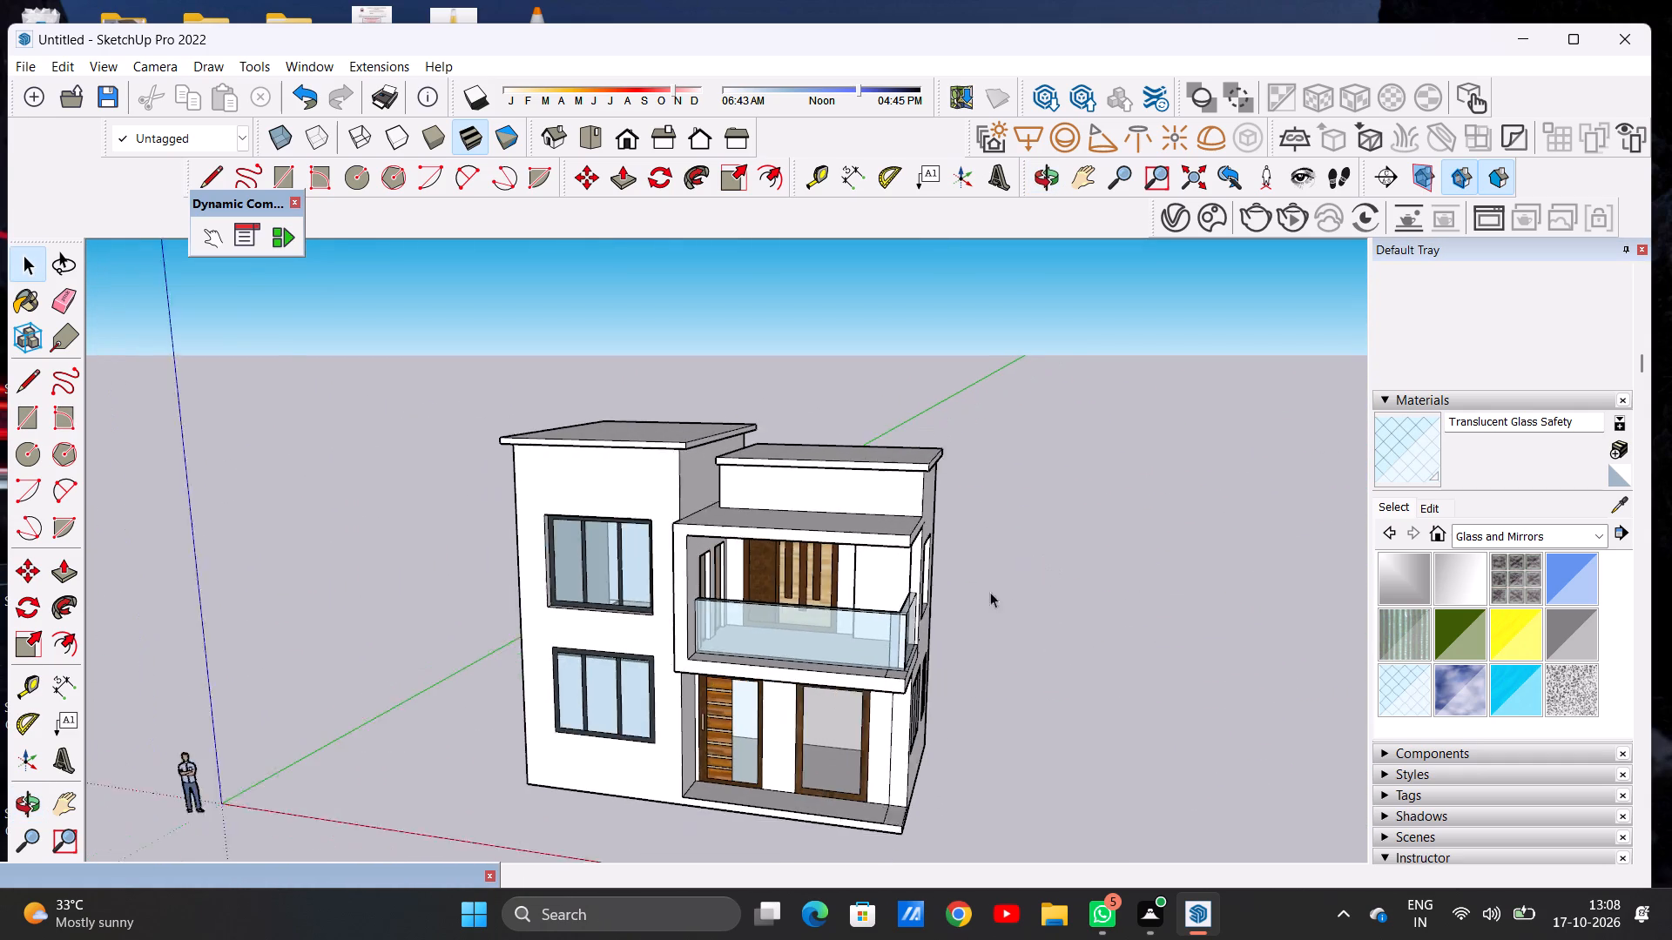
scroll(990, 592, down, 2)
middle_drag(738, 603, 810, 564)
scroll(705, 555, up, 4)
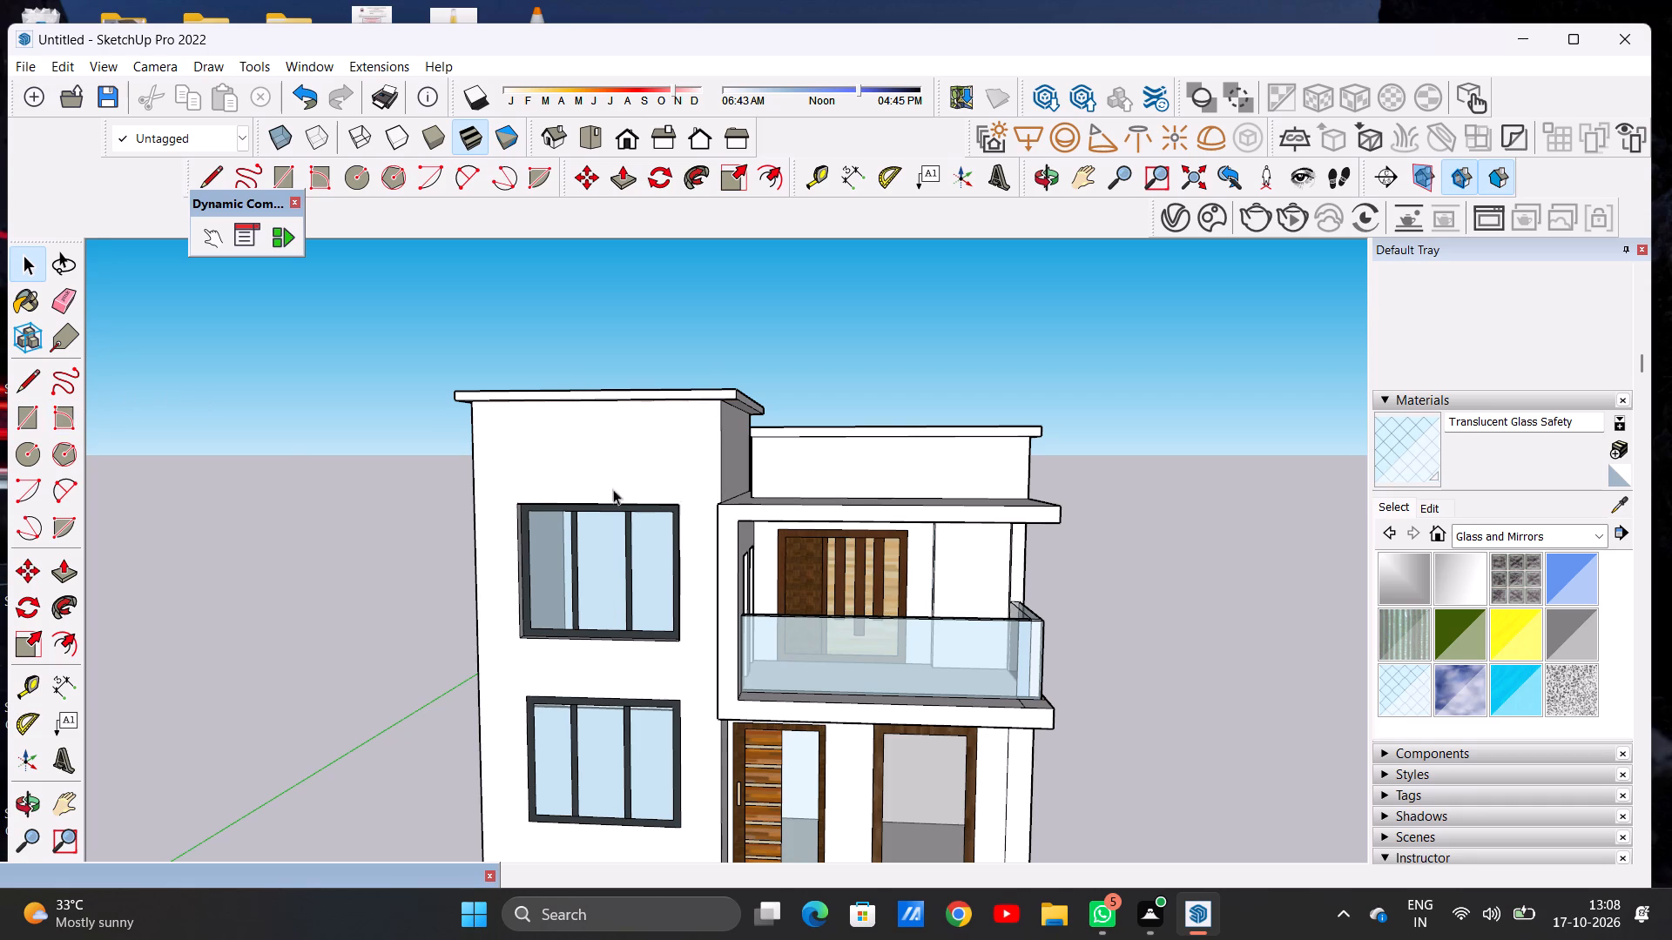
scroll(862, 466, down, 4)
Push/Pull the top face of the balcony's roof slab upward to thicken the slab.
middle_drag(881, 478, 643, 610)
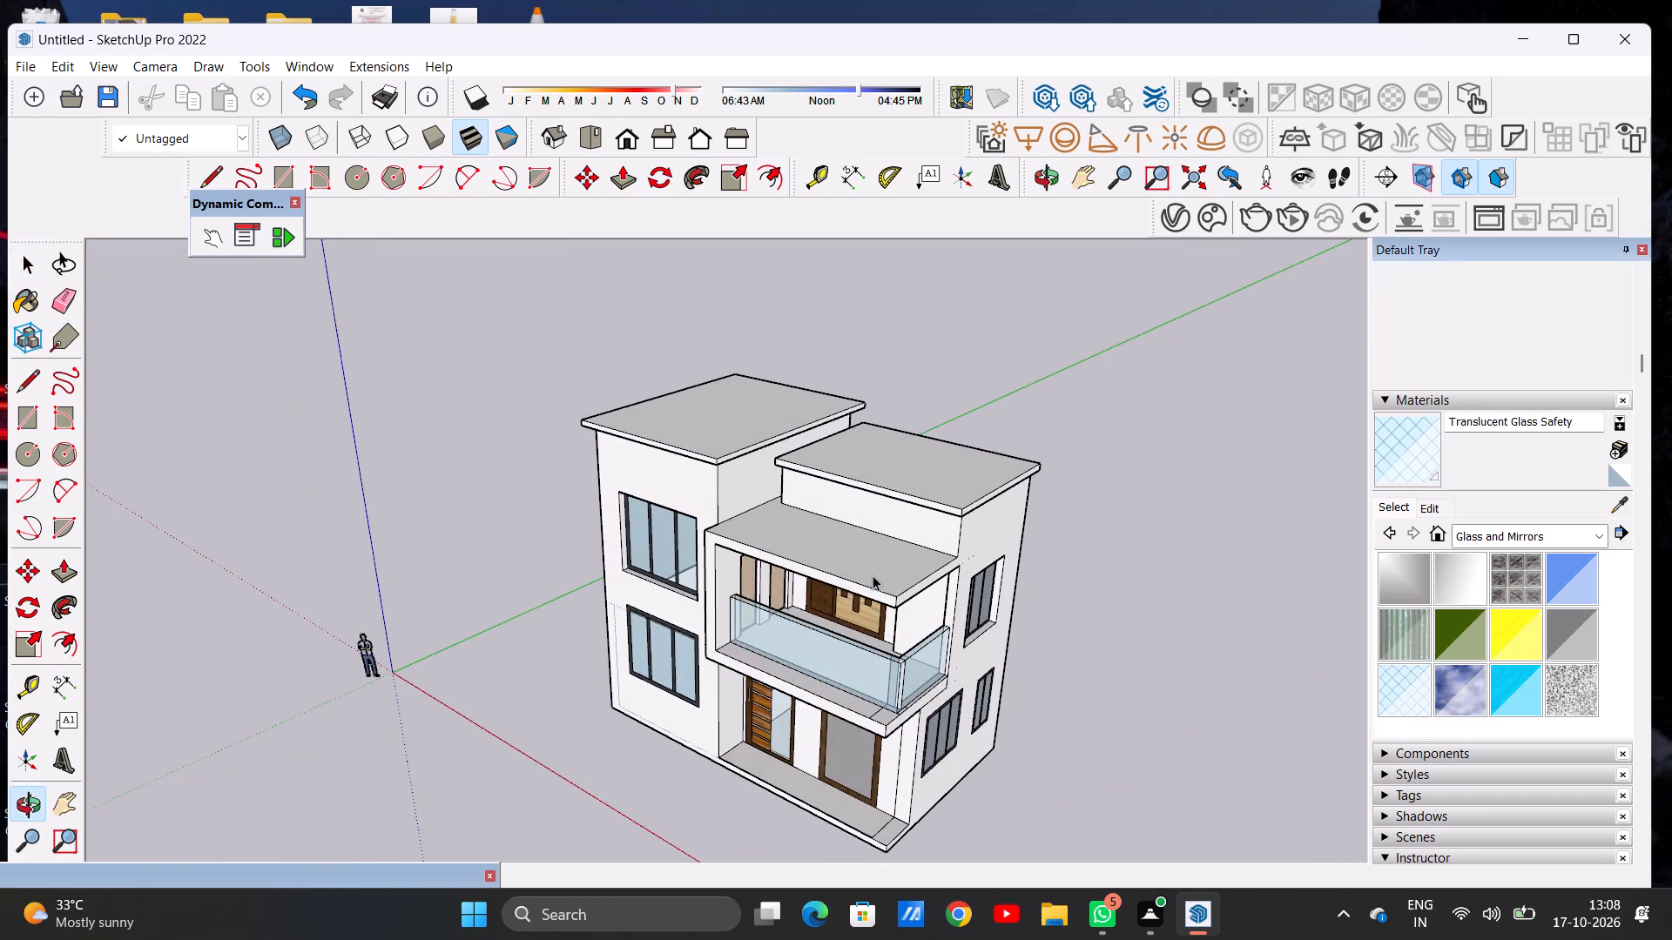
scroll(876, 568, up, 2)
scroll(877, 568, down, 2)
scroll(877, 568, up, 7)
middle_drag(893, 612, 930, 514)
scroll(934, 486, up, 6)
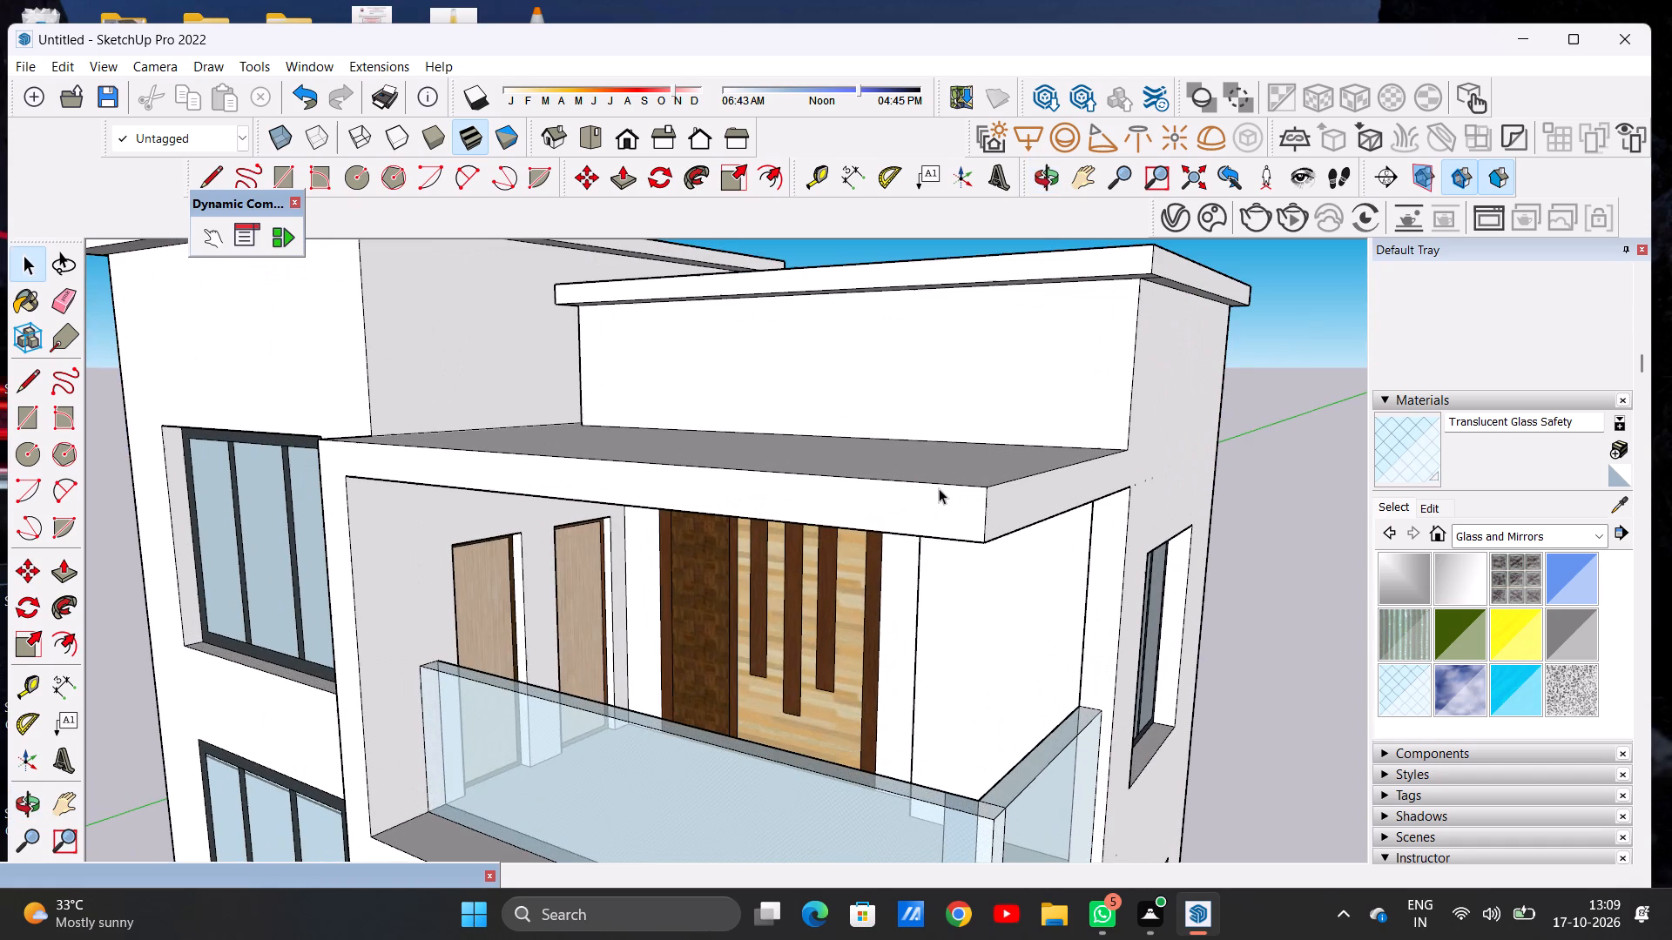
key(p)
scroll(962, 460, up, 5)
click(962, 460)
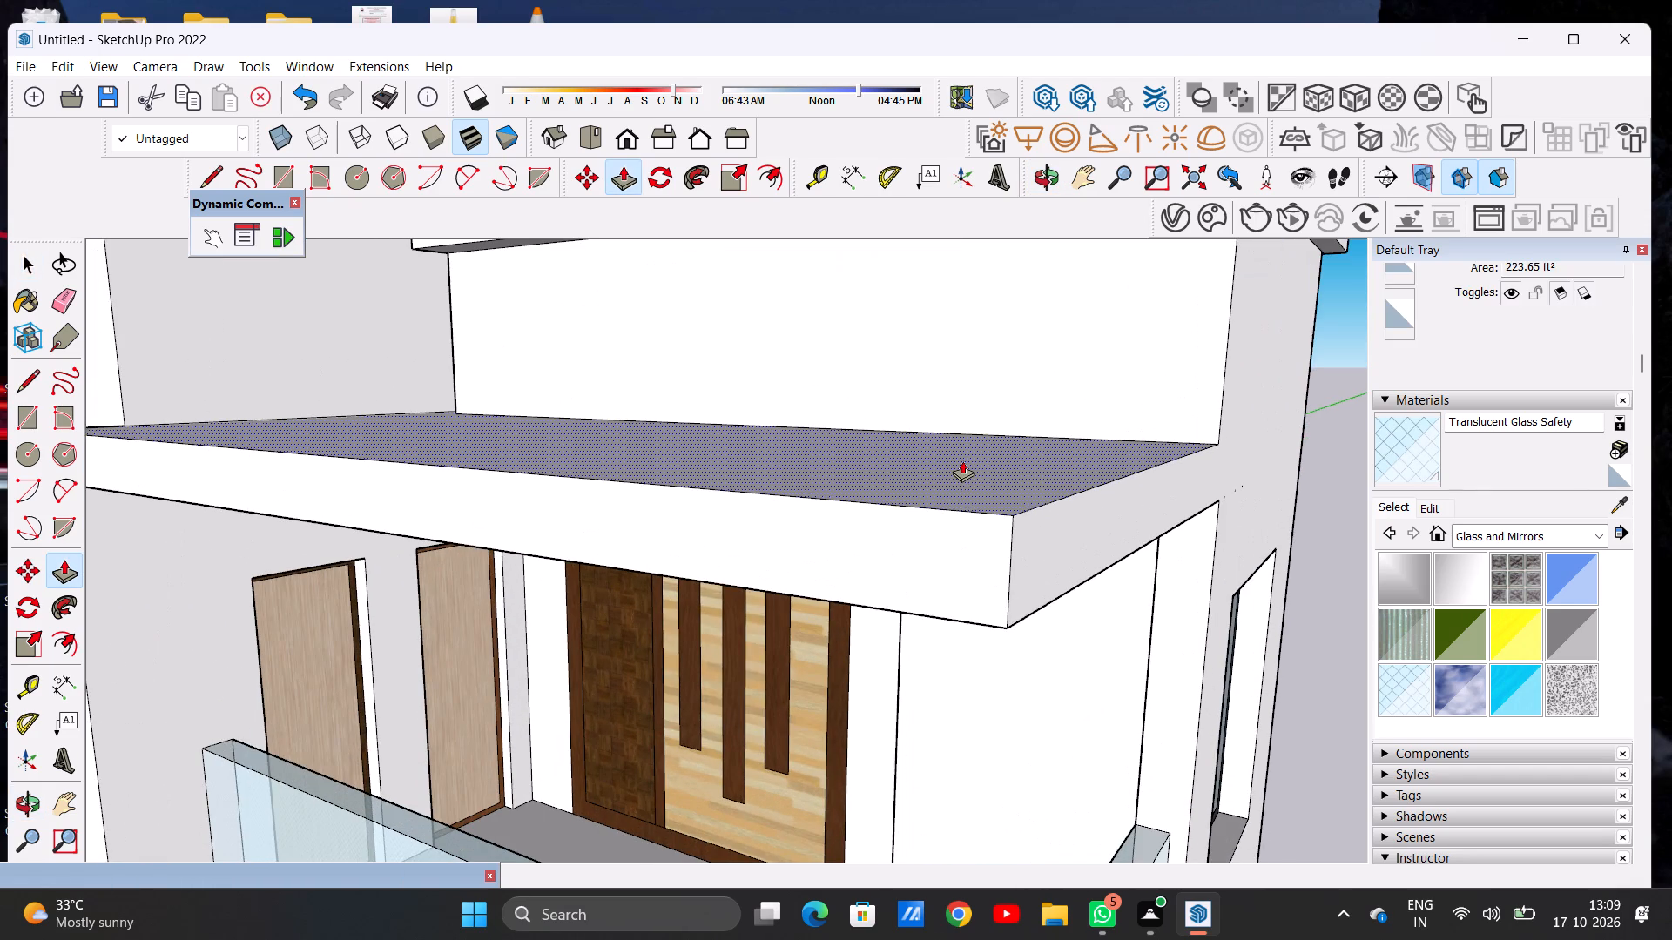
click(971, 418)
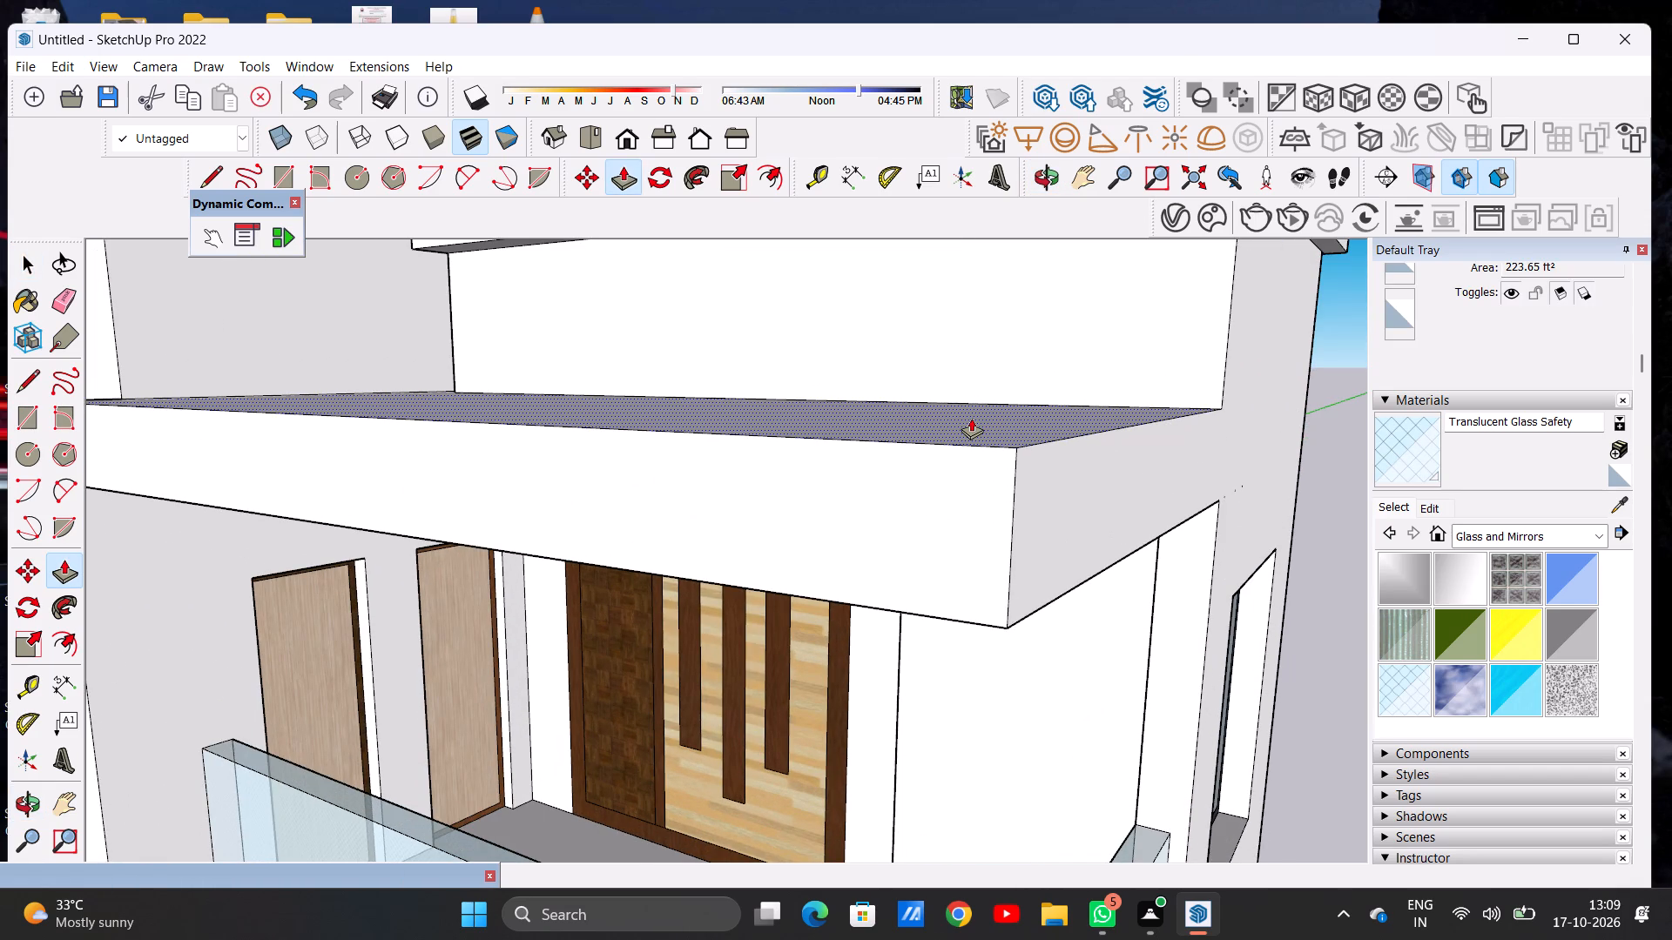
key(space)
Examine the balcony's roof slab, surround and inner side wall up close and from the front corner.
scroll(964, 507, down, 15)
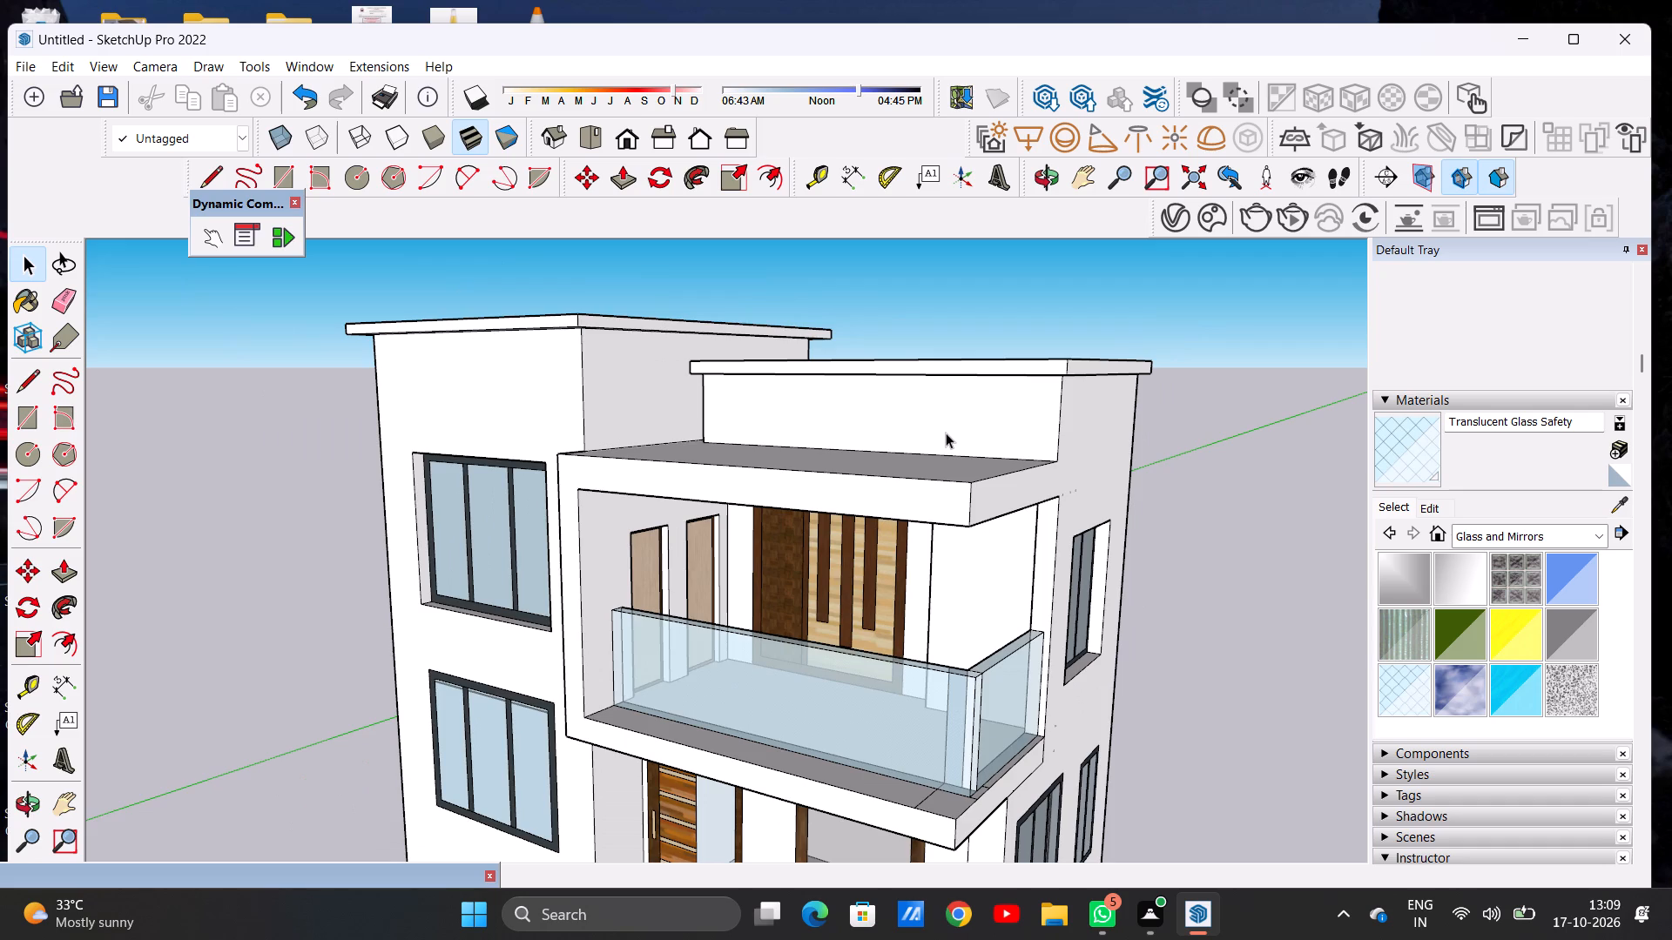
scroll(946, 433, down, 3)
middle_drag(623, 485, 725, 494)
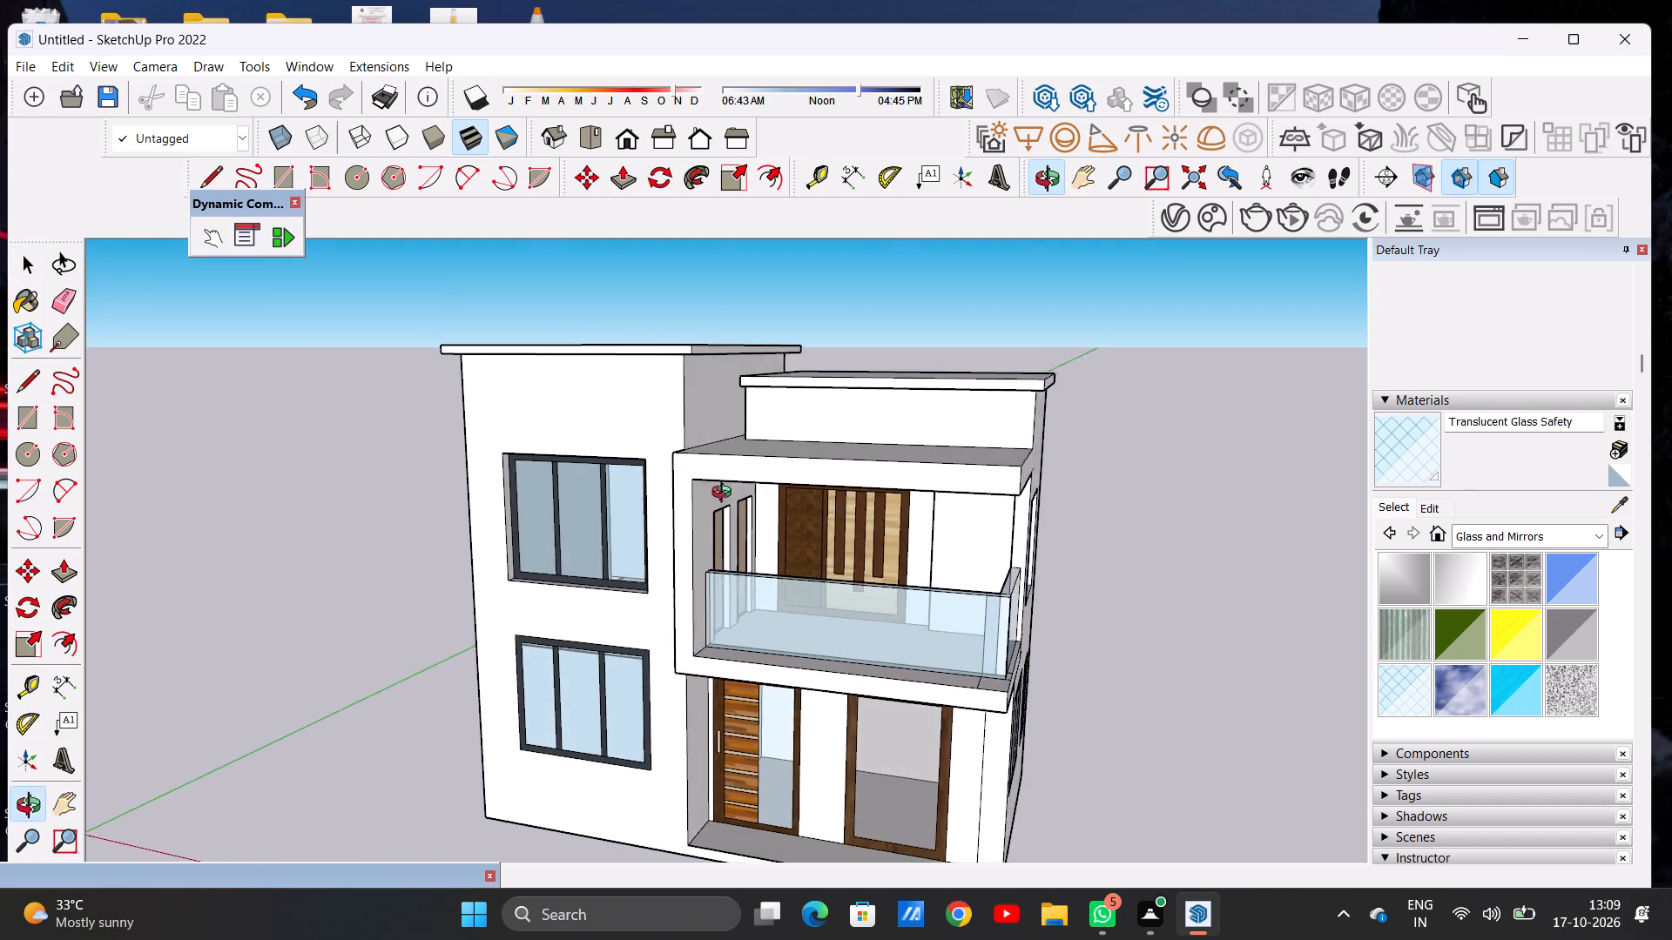
middle_drag(725, 494, 677, 487)
scroll(721, 509, up, 9)
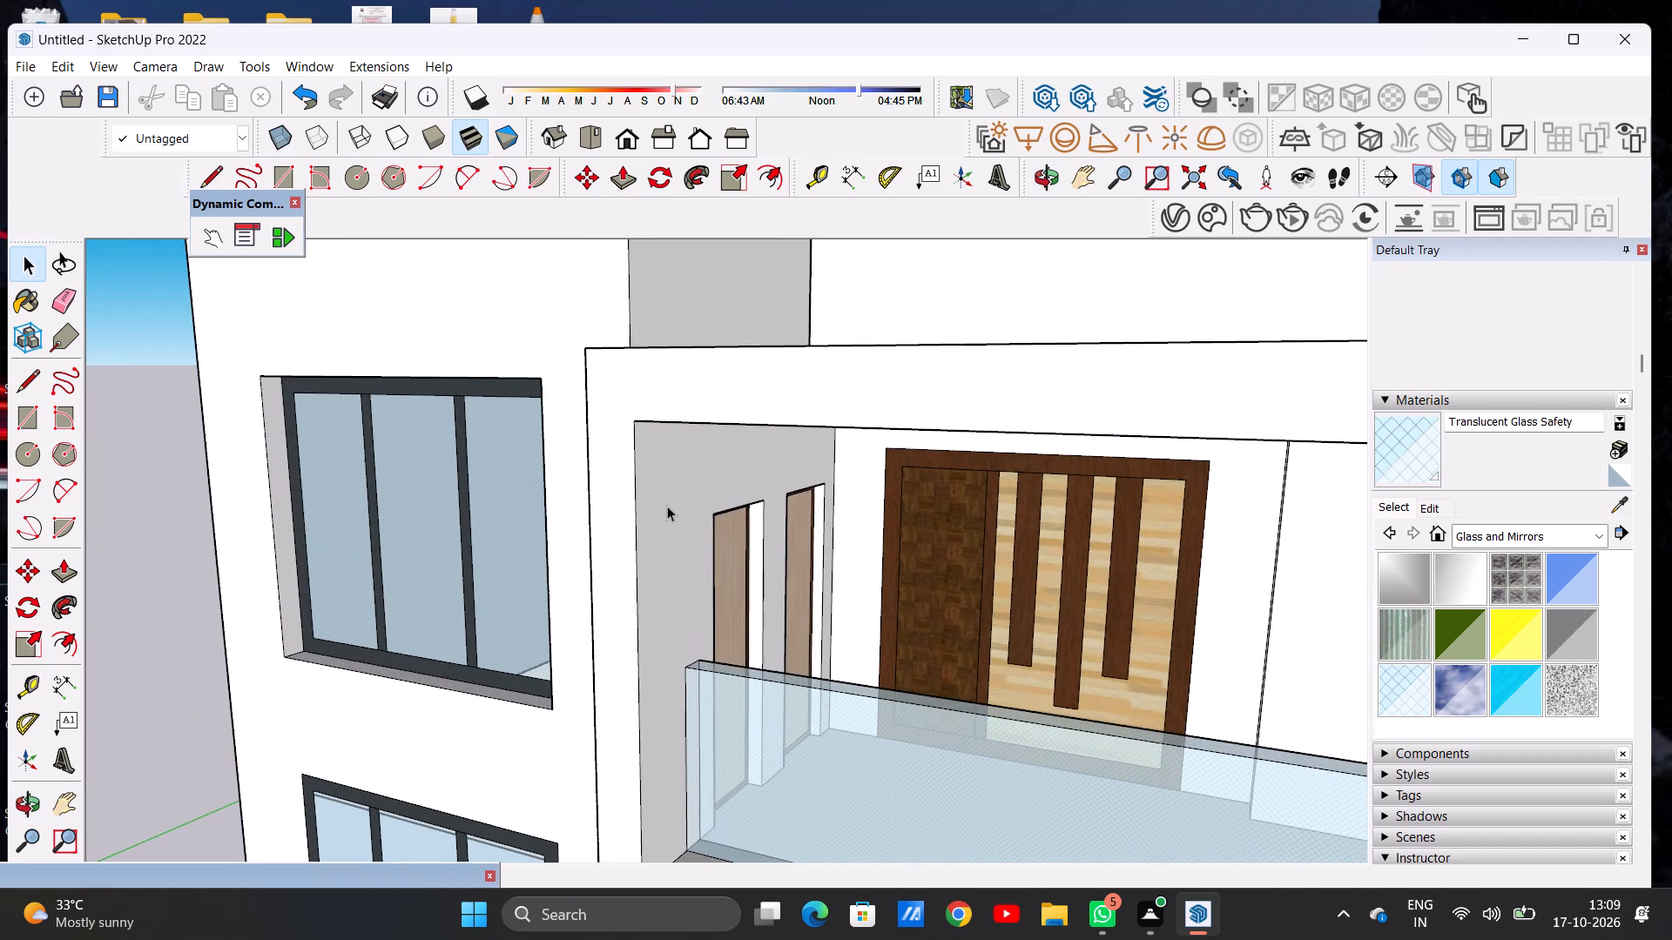
key(p)
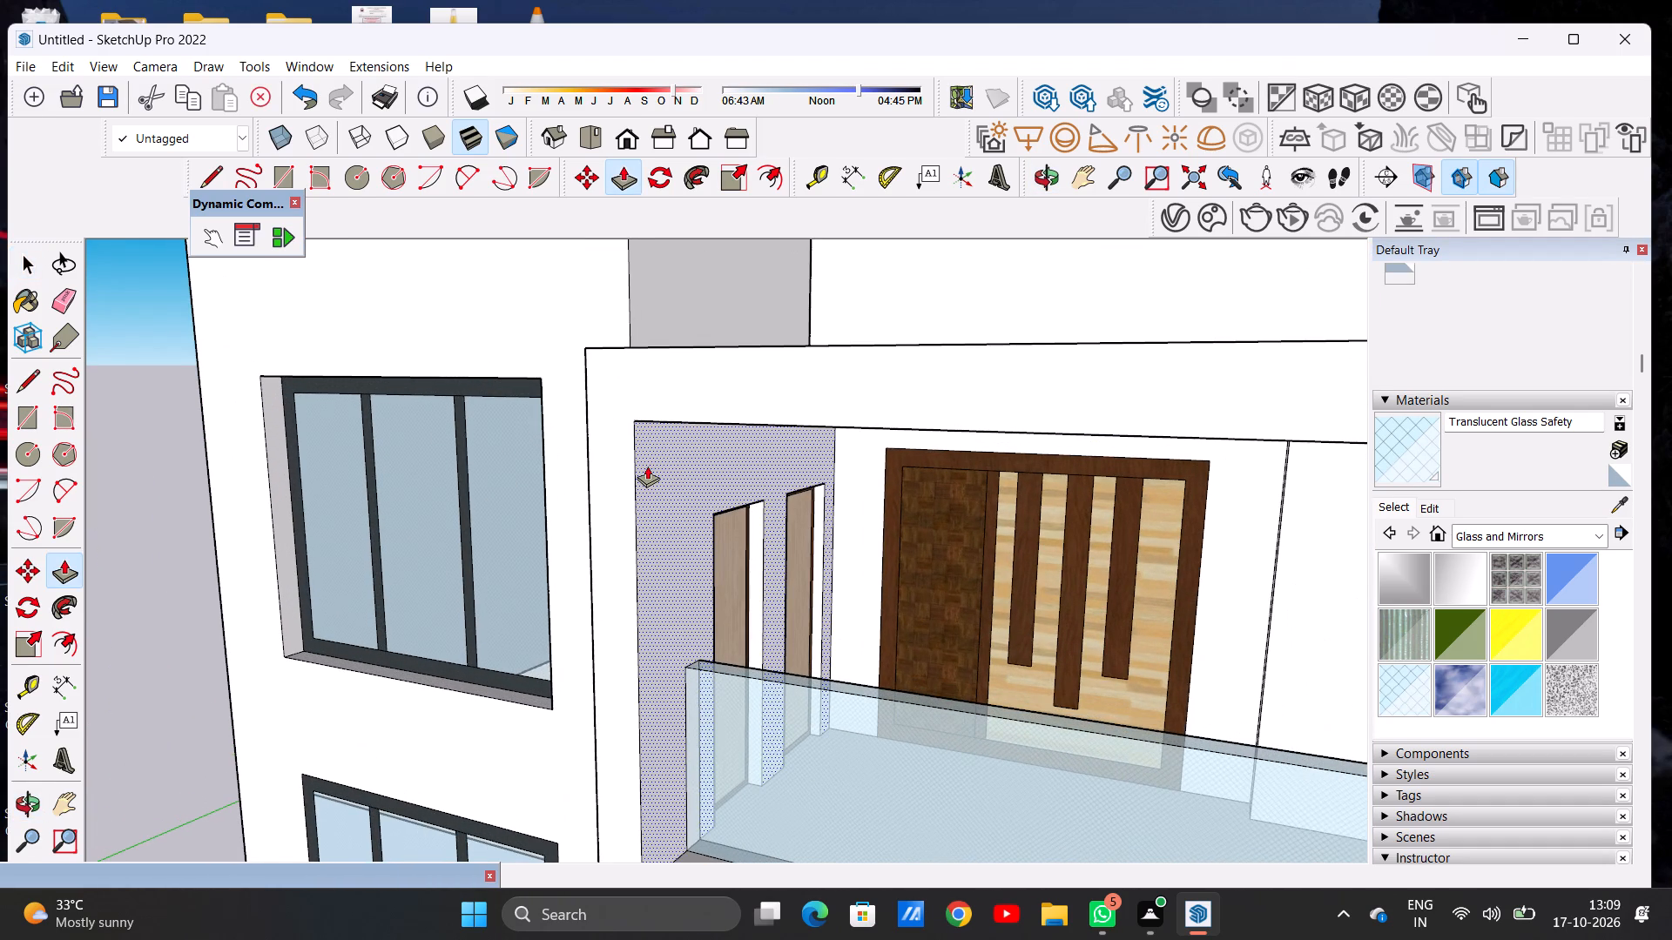
key(space)
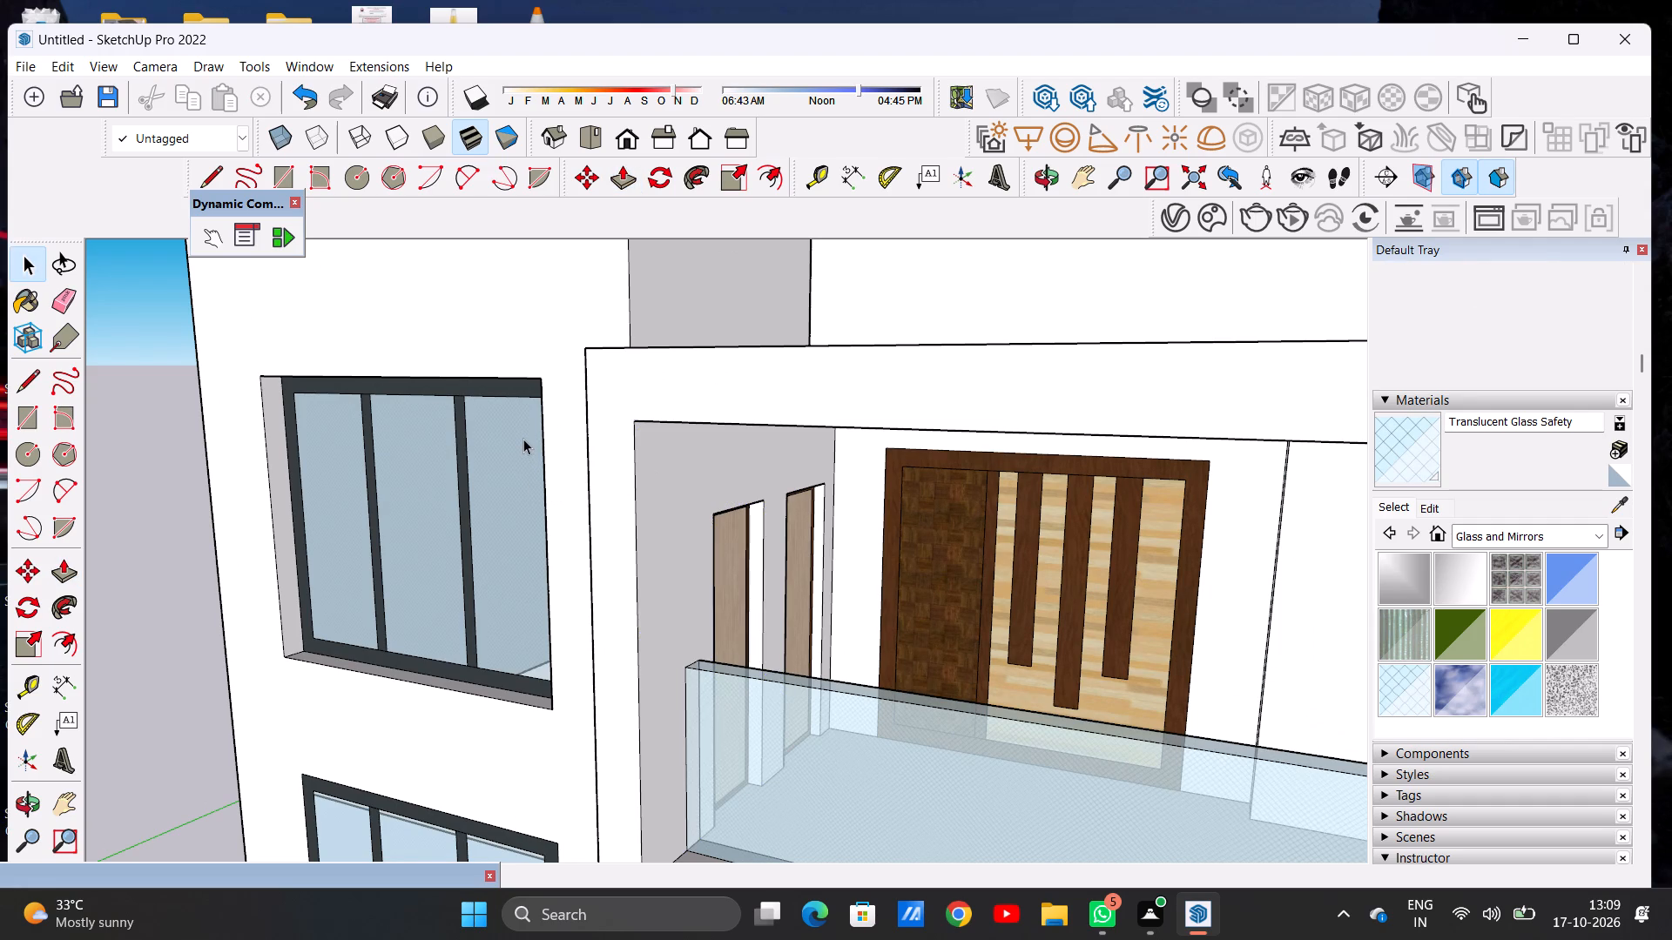
scroll(523, 439, down, 3)
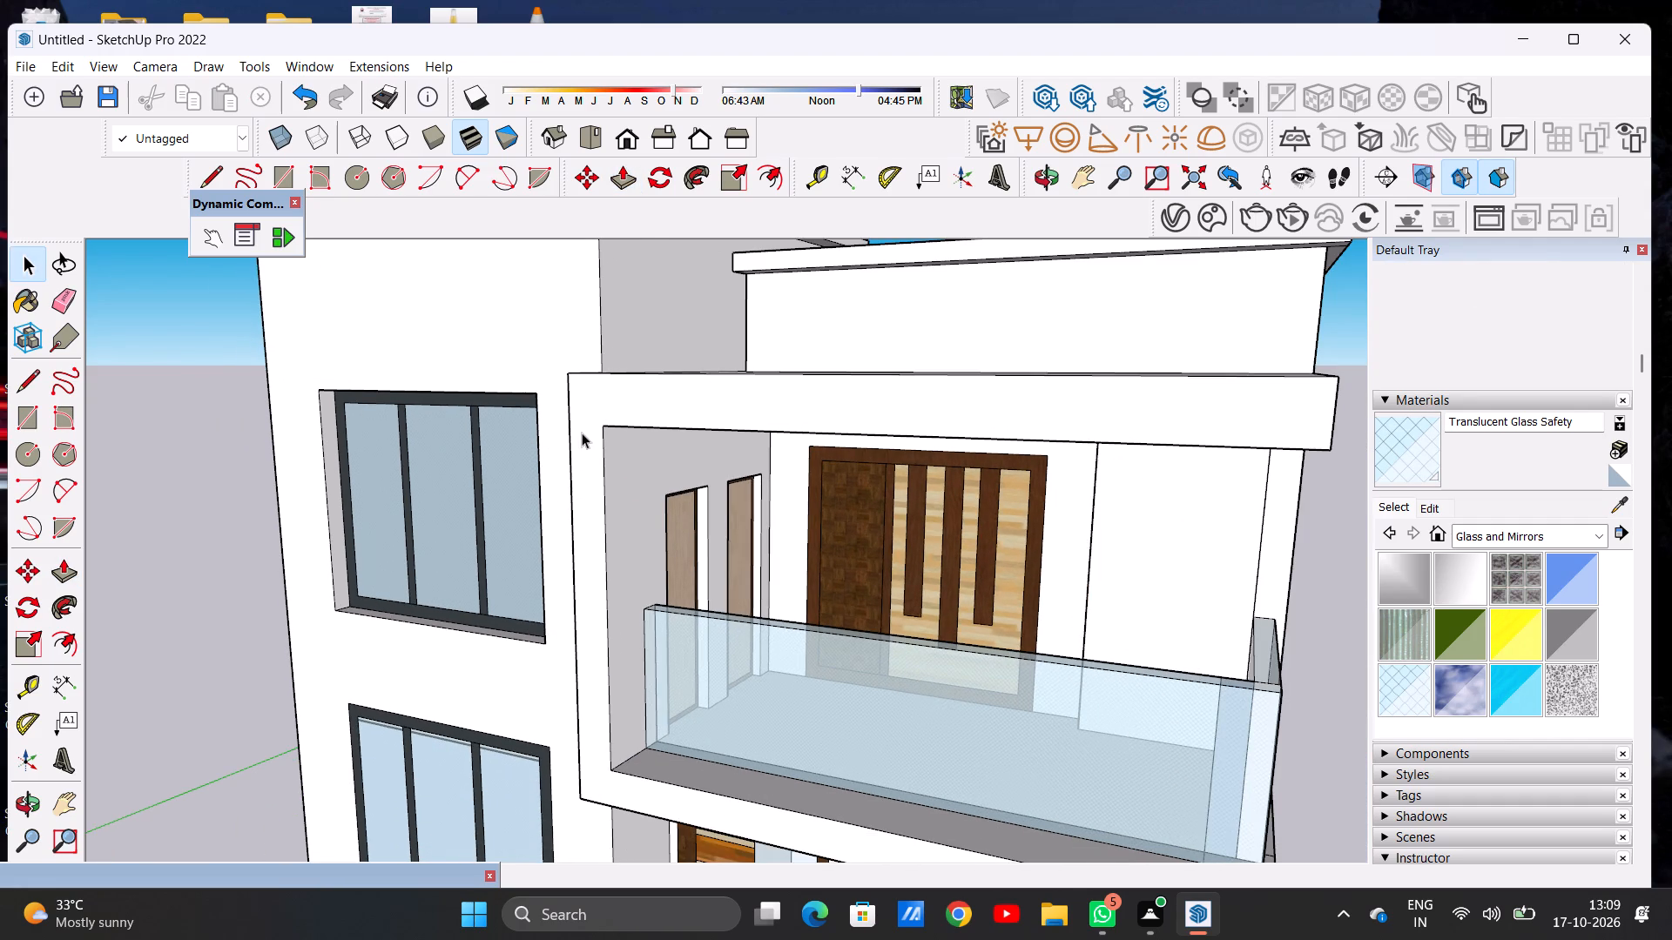
scroll(583, 430, down, 3)
middle_drag(564, 649, 448, 681)
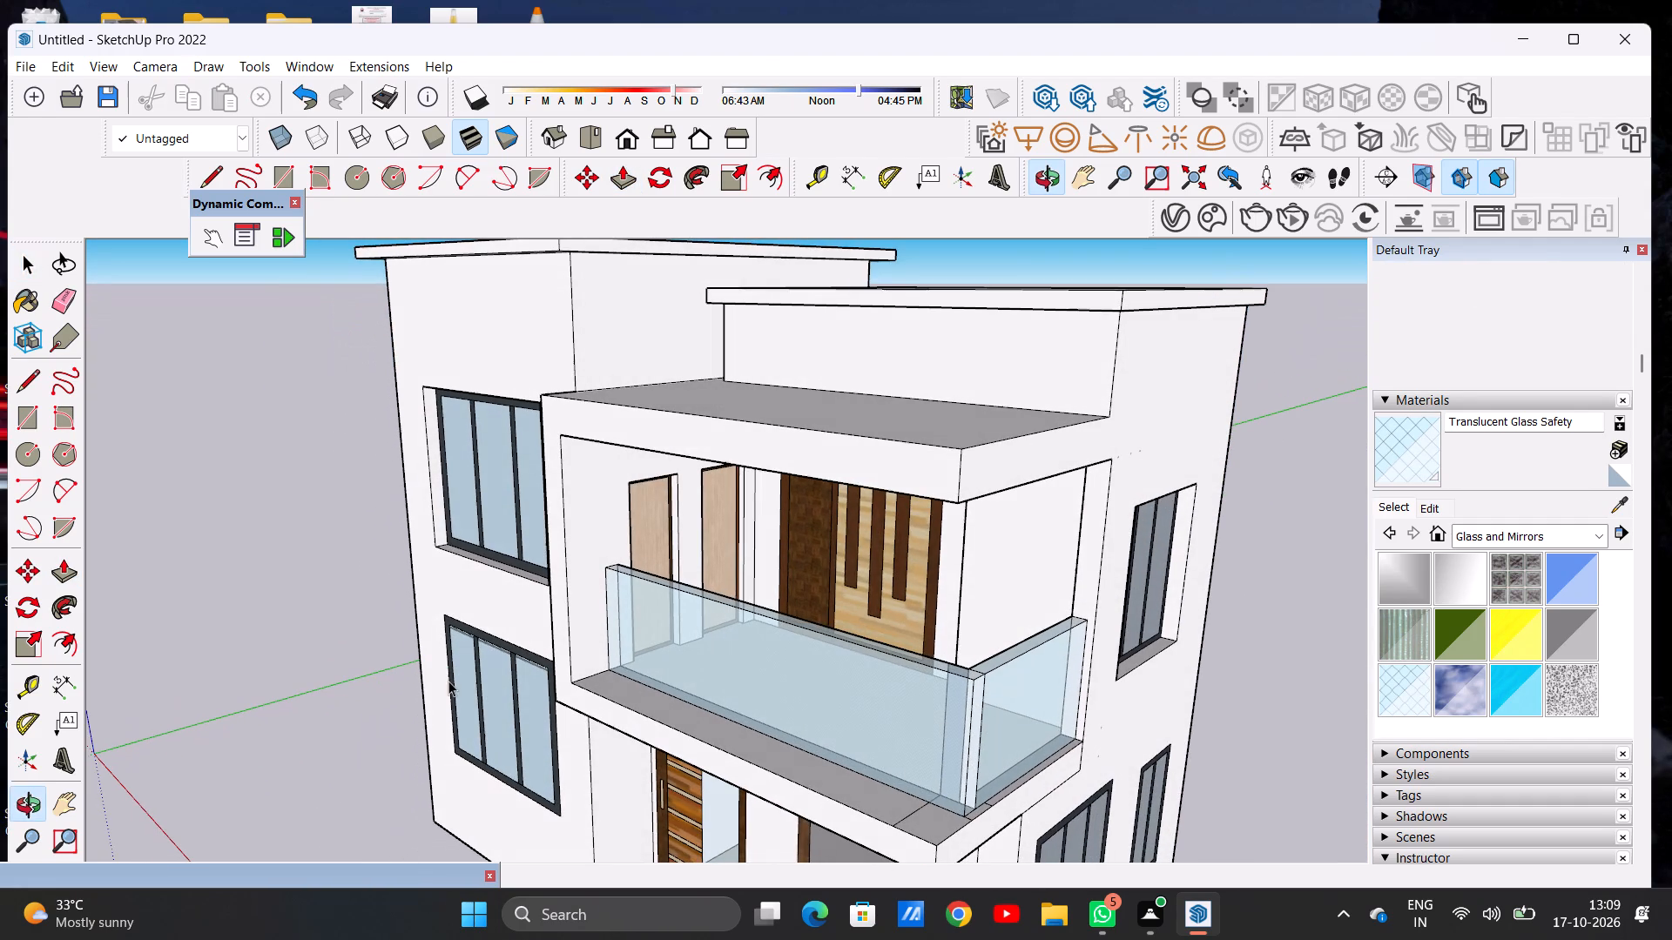
scroll(571, 652, down, 3)
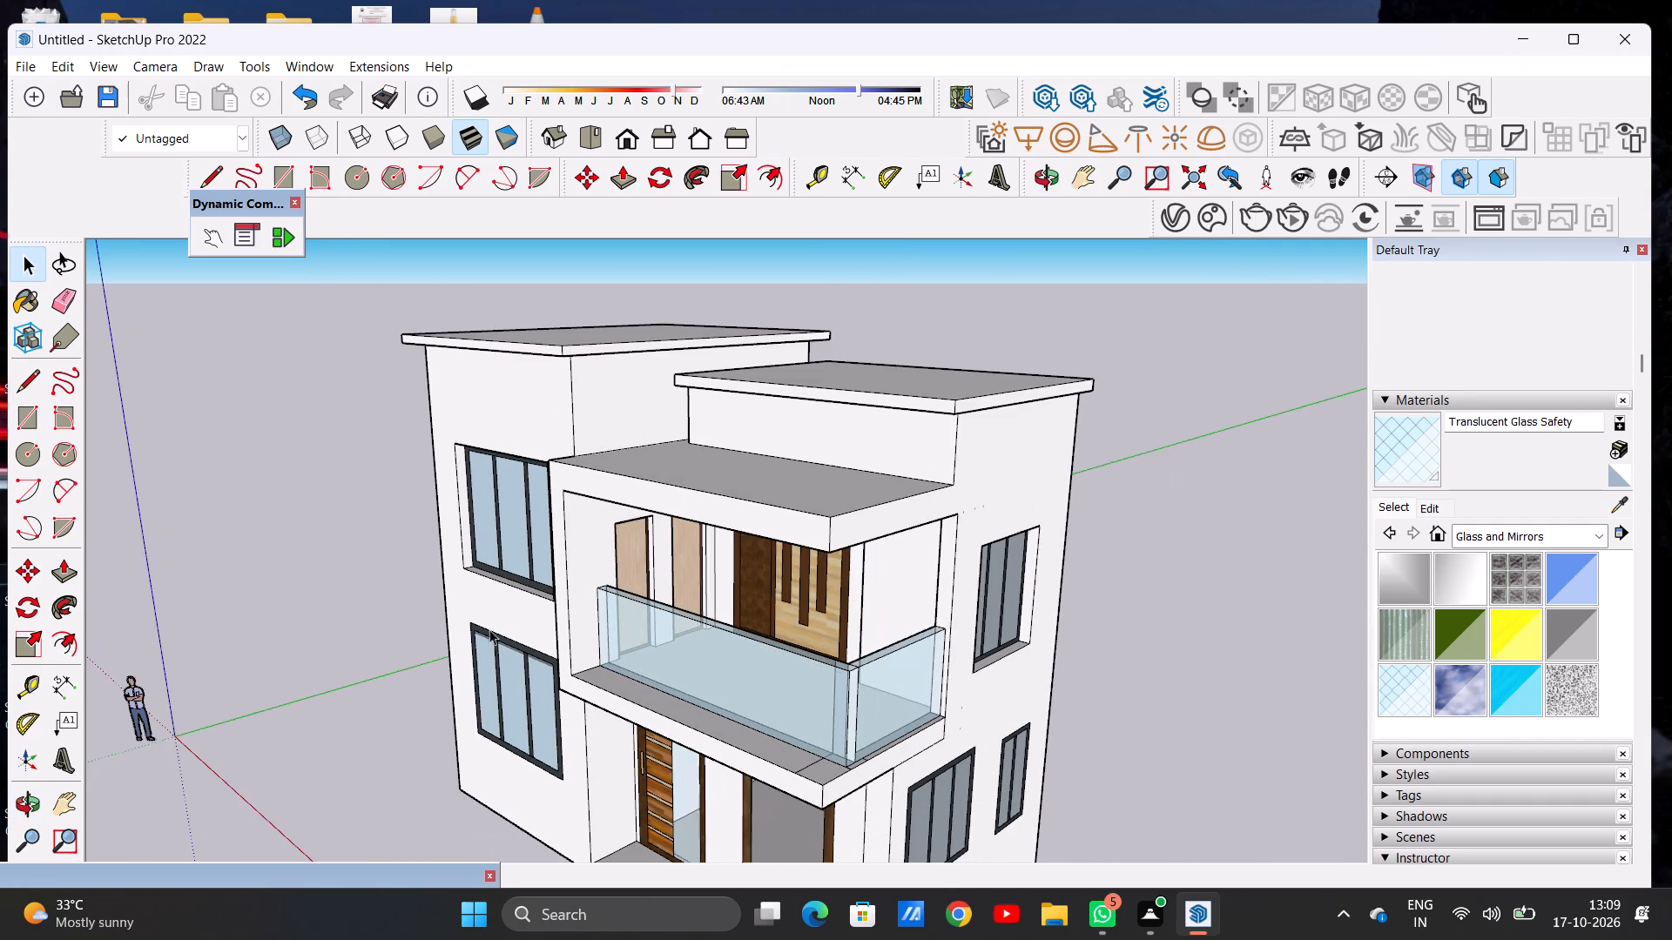
Examine the whole front facade, including the balcony, entrance doors and front windows, from several angles.
middle_drag(463, 617, 765, 567)
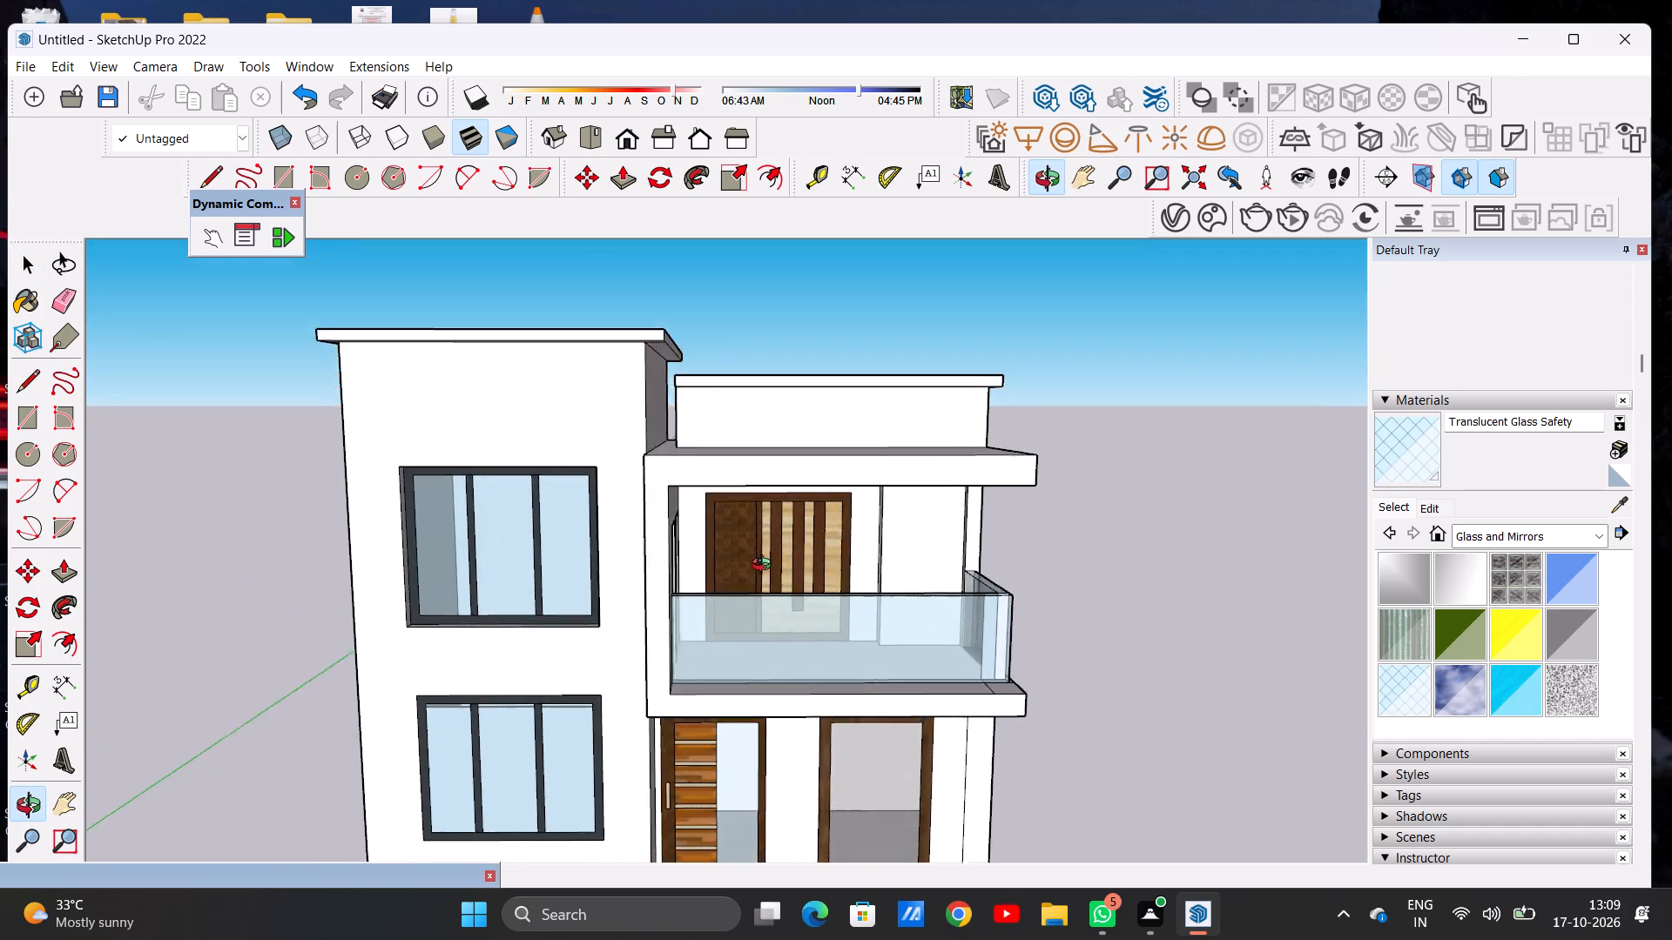
middle_drag(765, 567, 797, 503)
scroll(790, 519, down, 9)
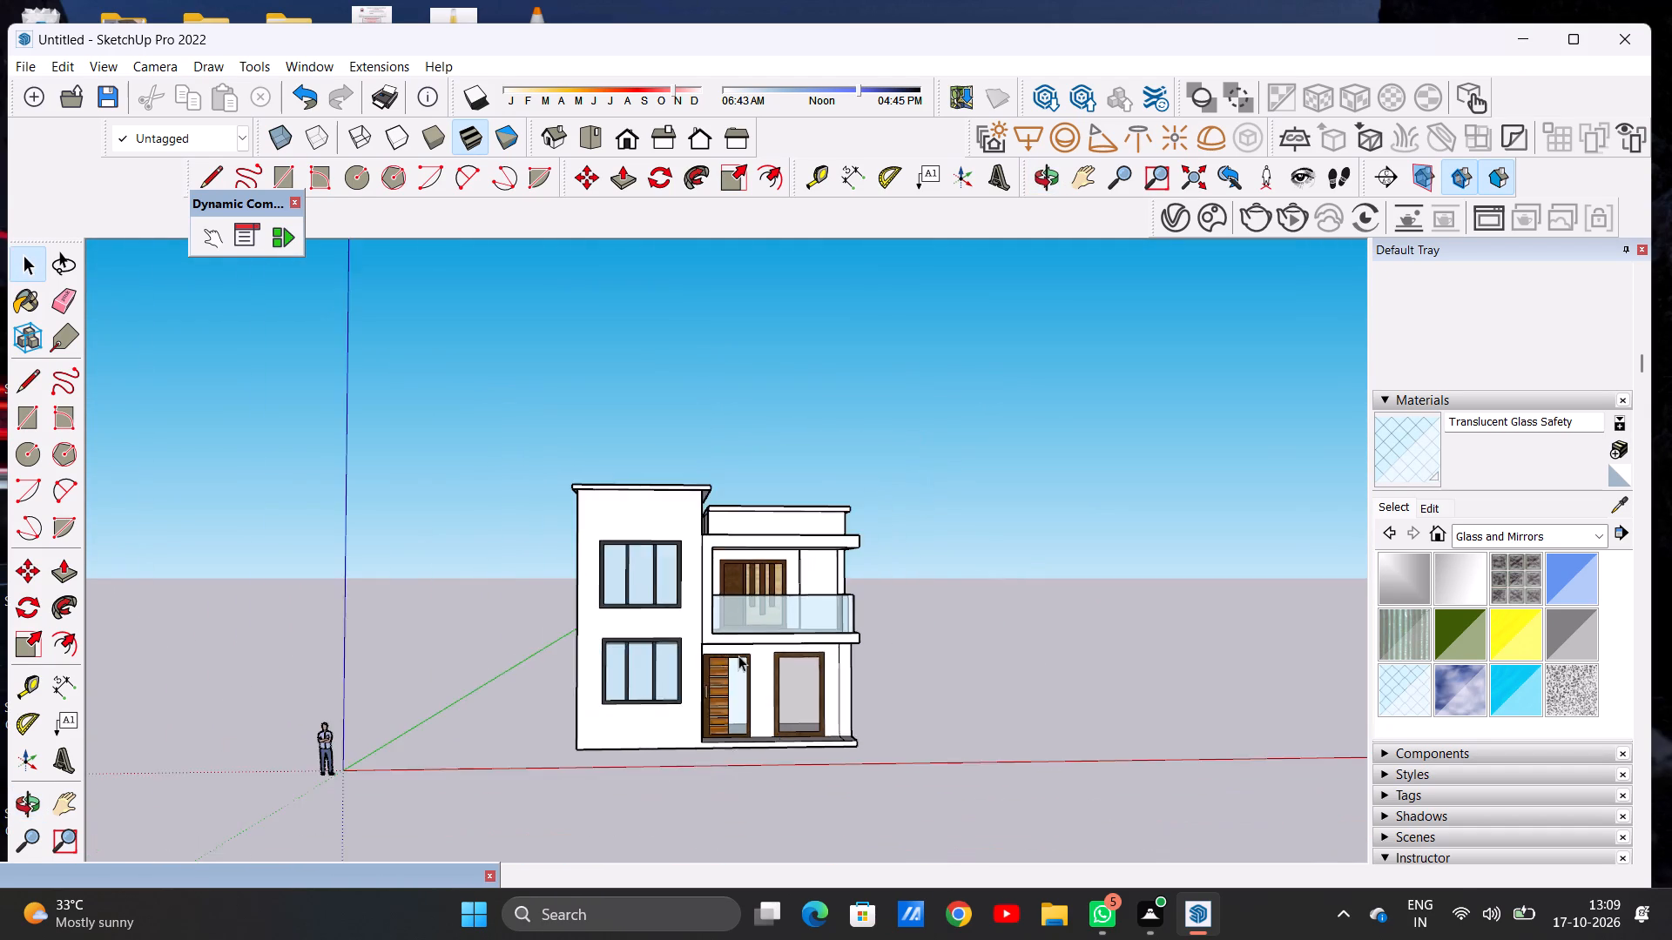
scroll(738, 655, up, 5)
middle_drag(842, 619, 946, 686)
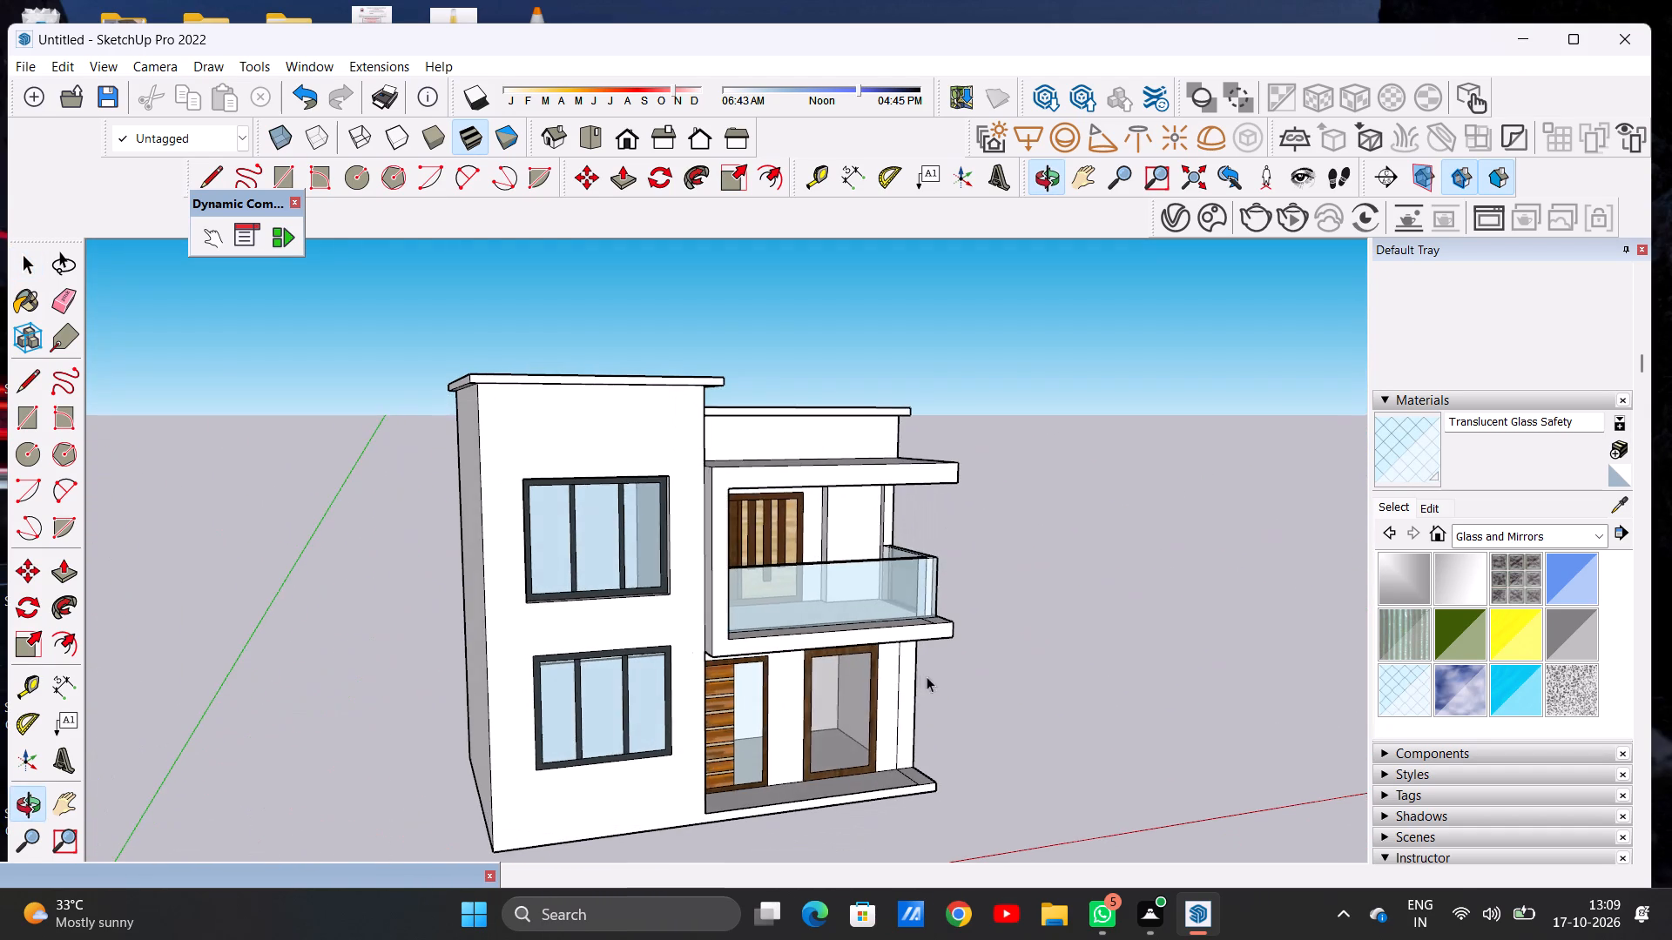
middle_drag(394, 582, 330, 569)
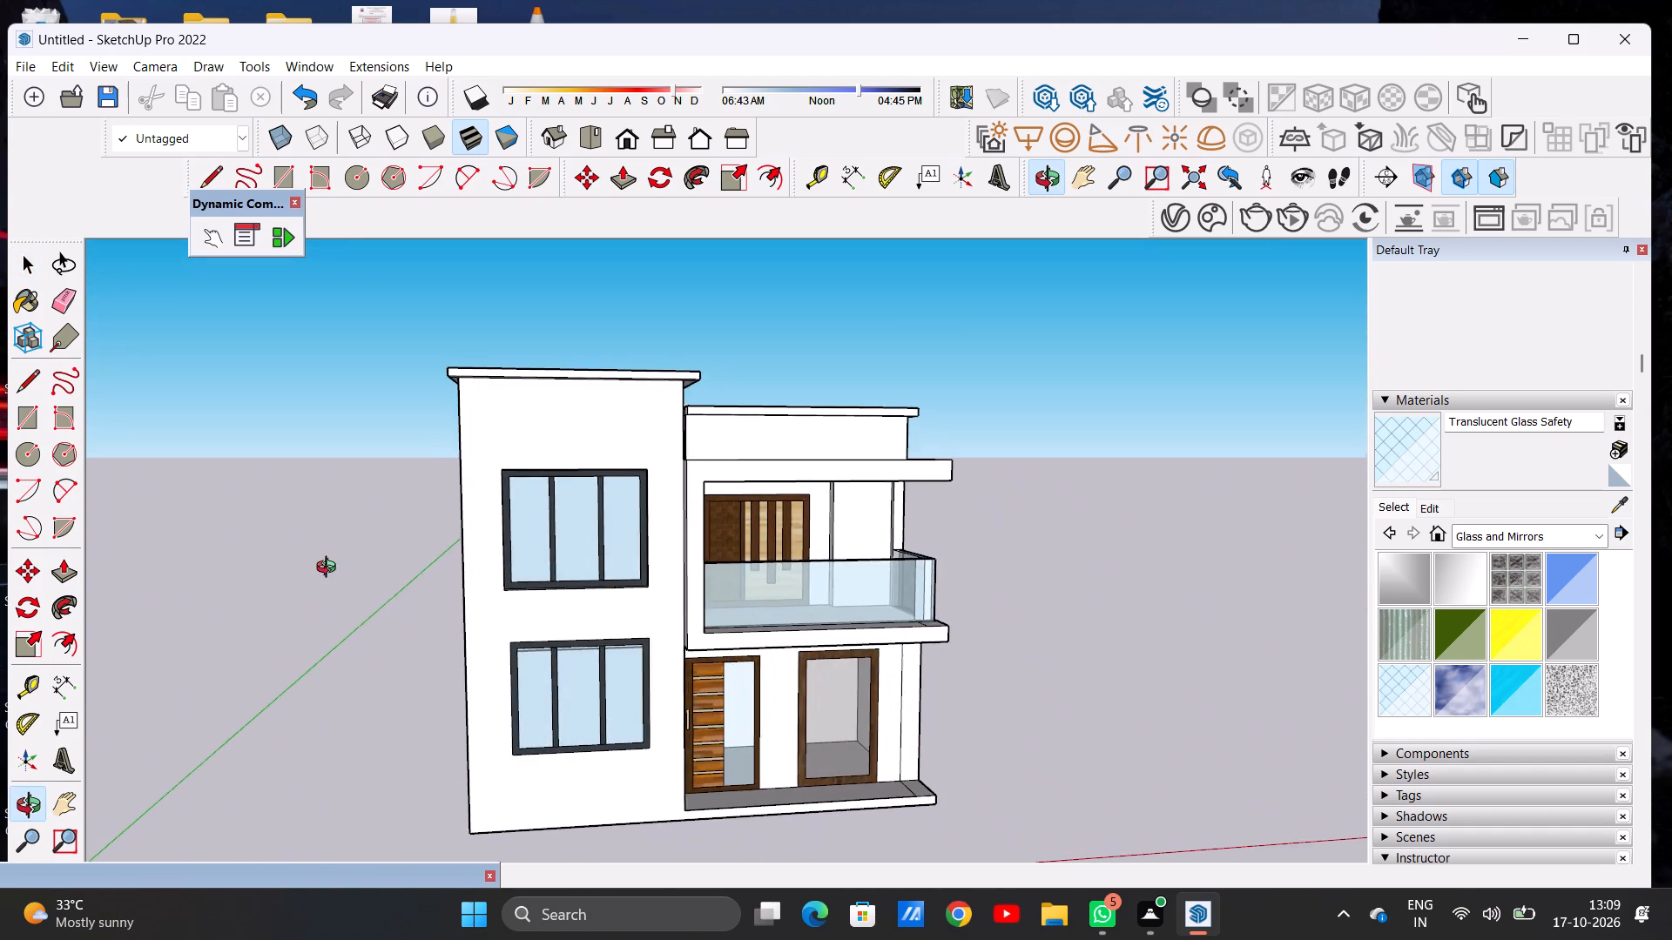
middle_drag(330, 569, 332, 572)
middle_drag(1040, 681, 765, 706)
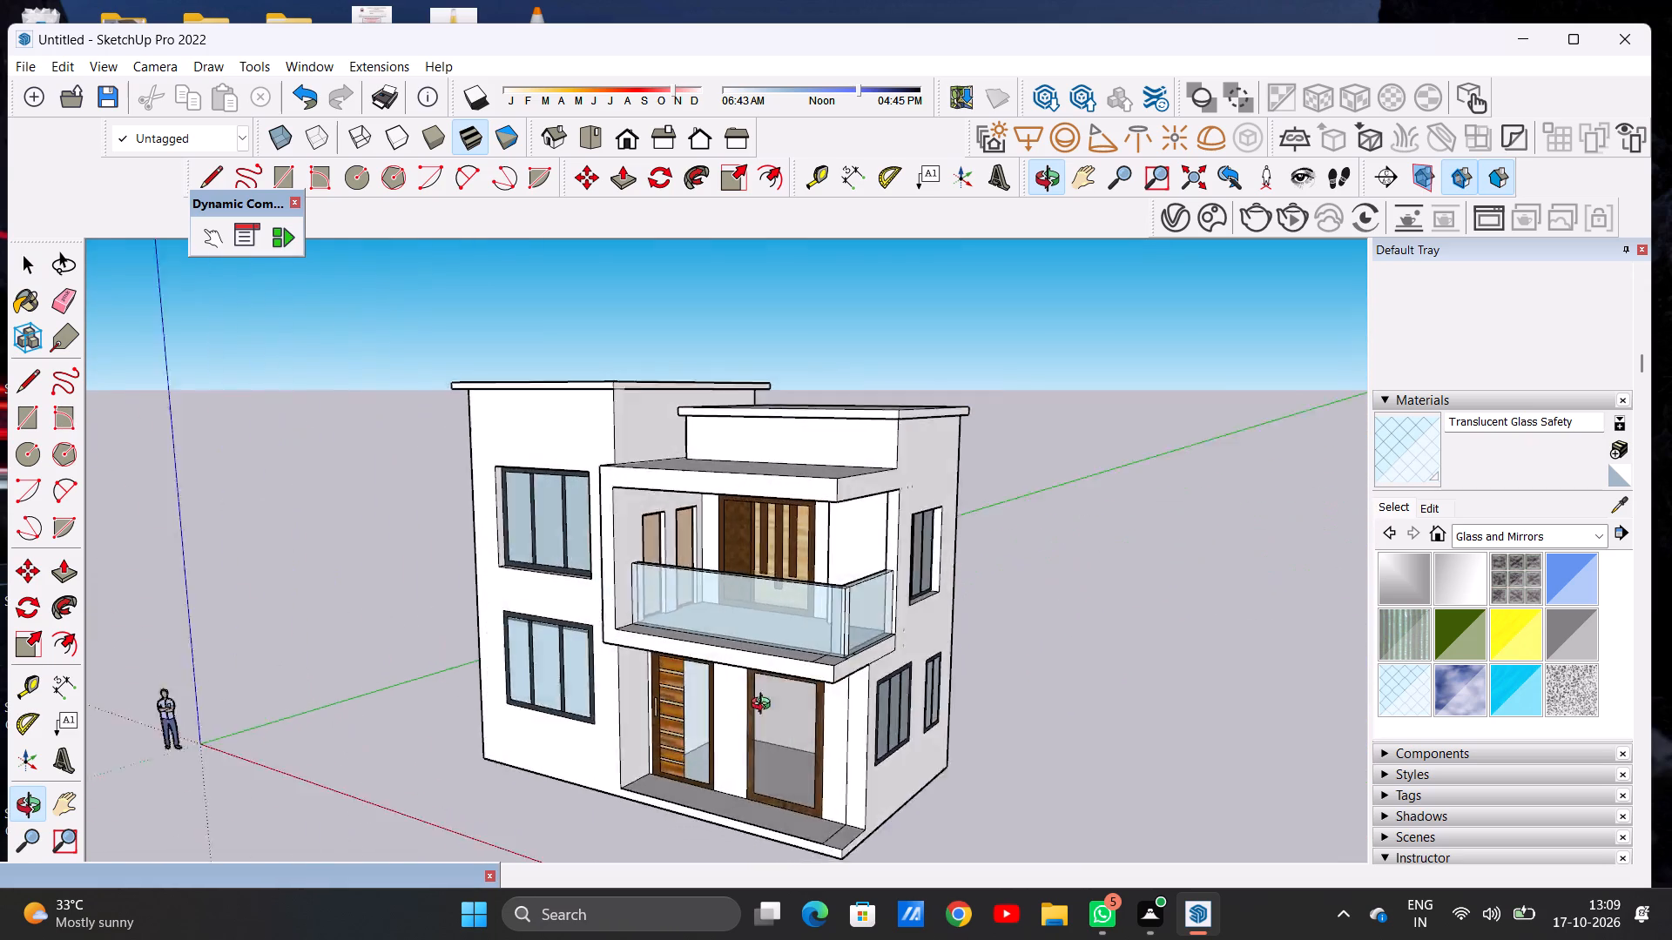
middle_drag(765, 706, 1015, 709)
scroll(896, 653, up, 1)
scroll(772, 574, down, 6)
scroll(750, 641, up, 5)
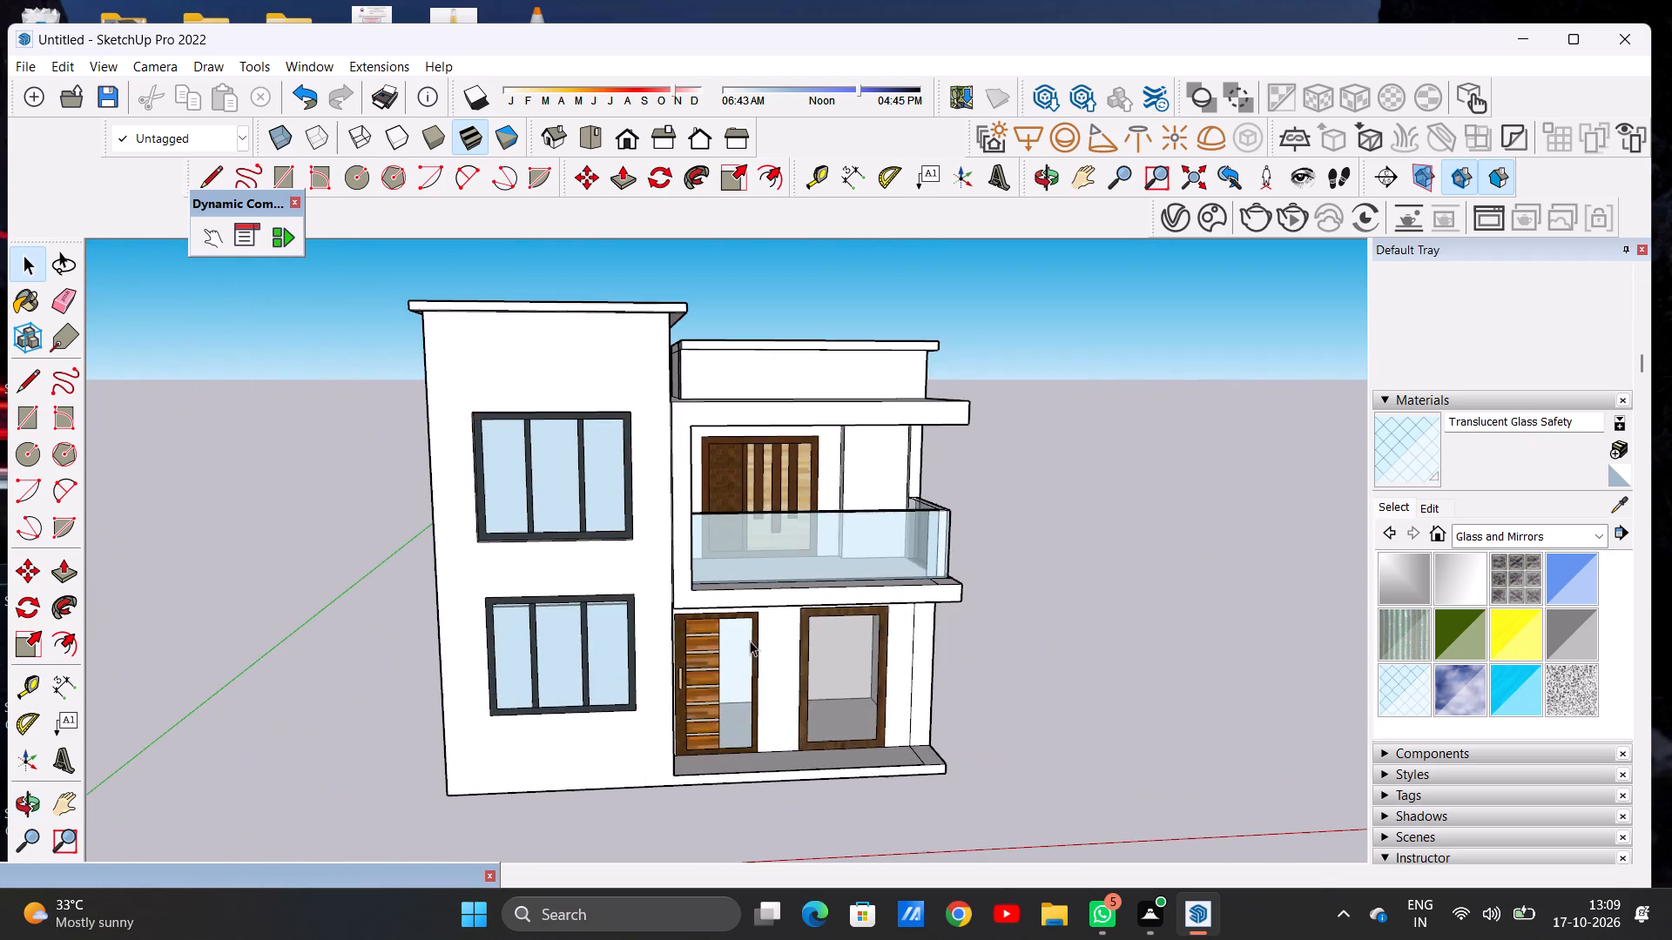
middle_drag(753, 714, 700, 681)
middle_click(700, 681)
scroll(739, 651, up, 2)
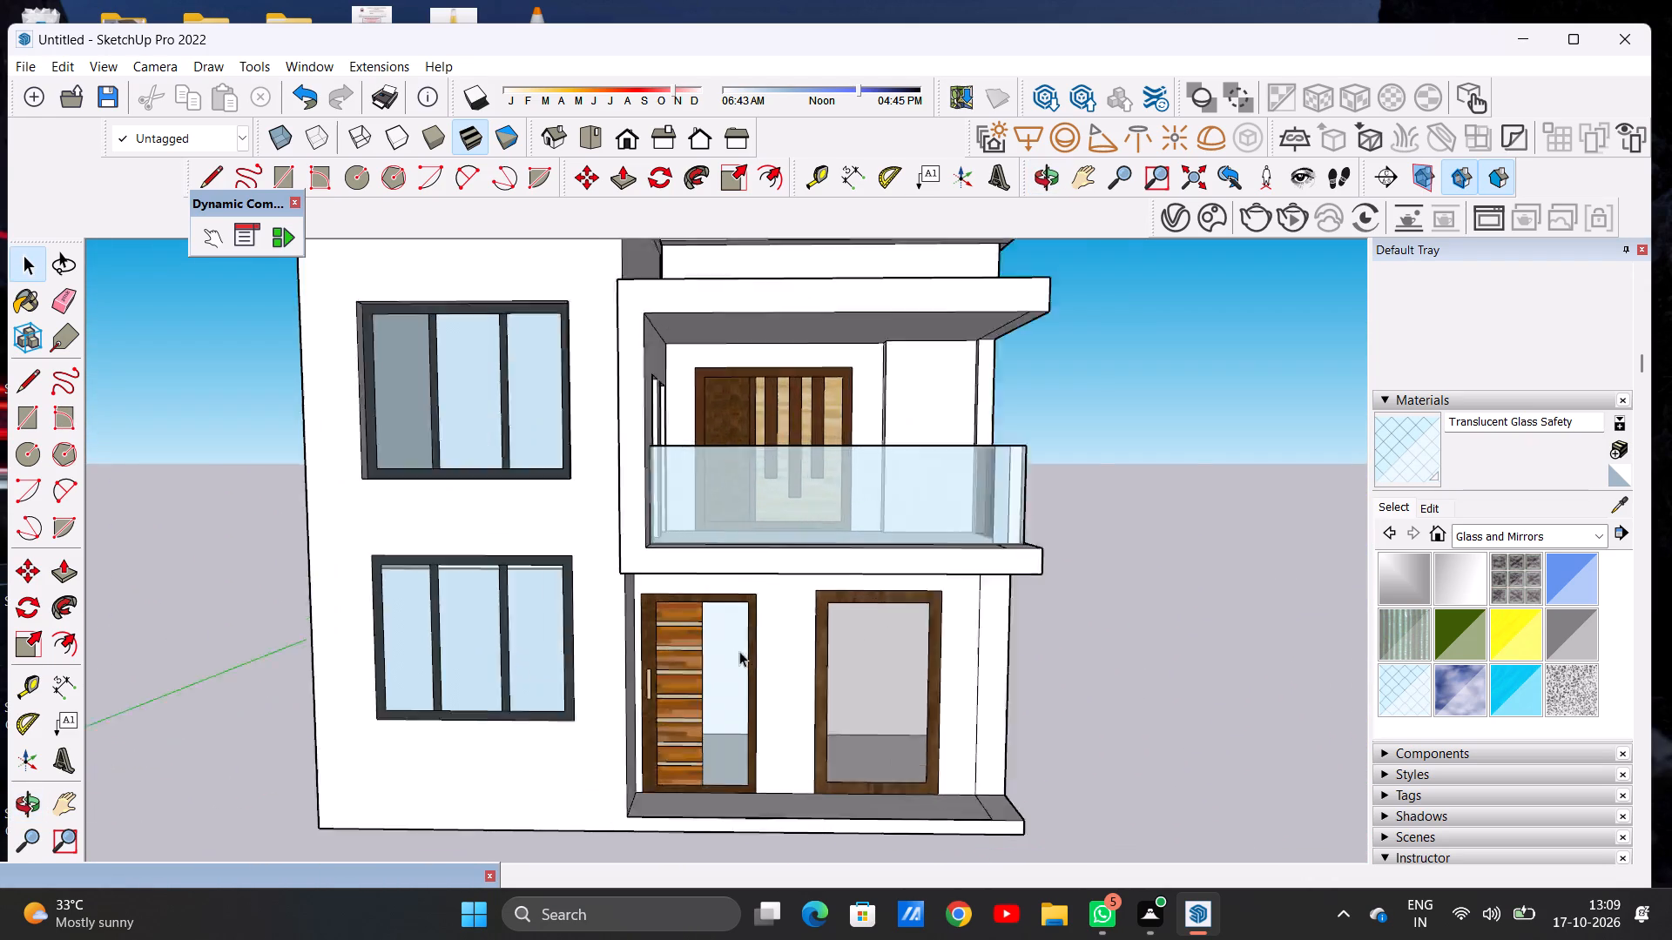
scroll(739, 651, up, 14)
scroll(705, 657, down, 16)
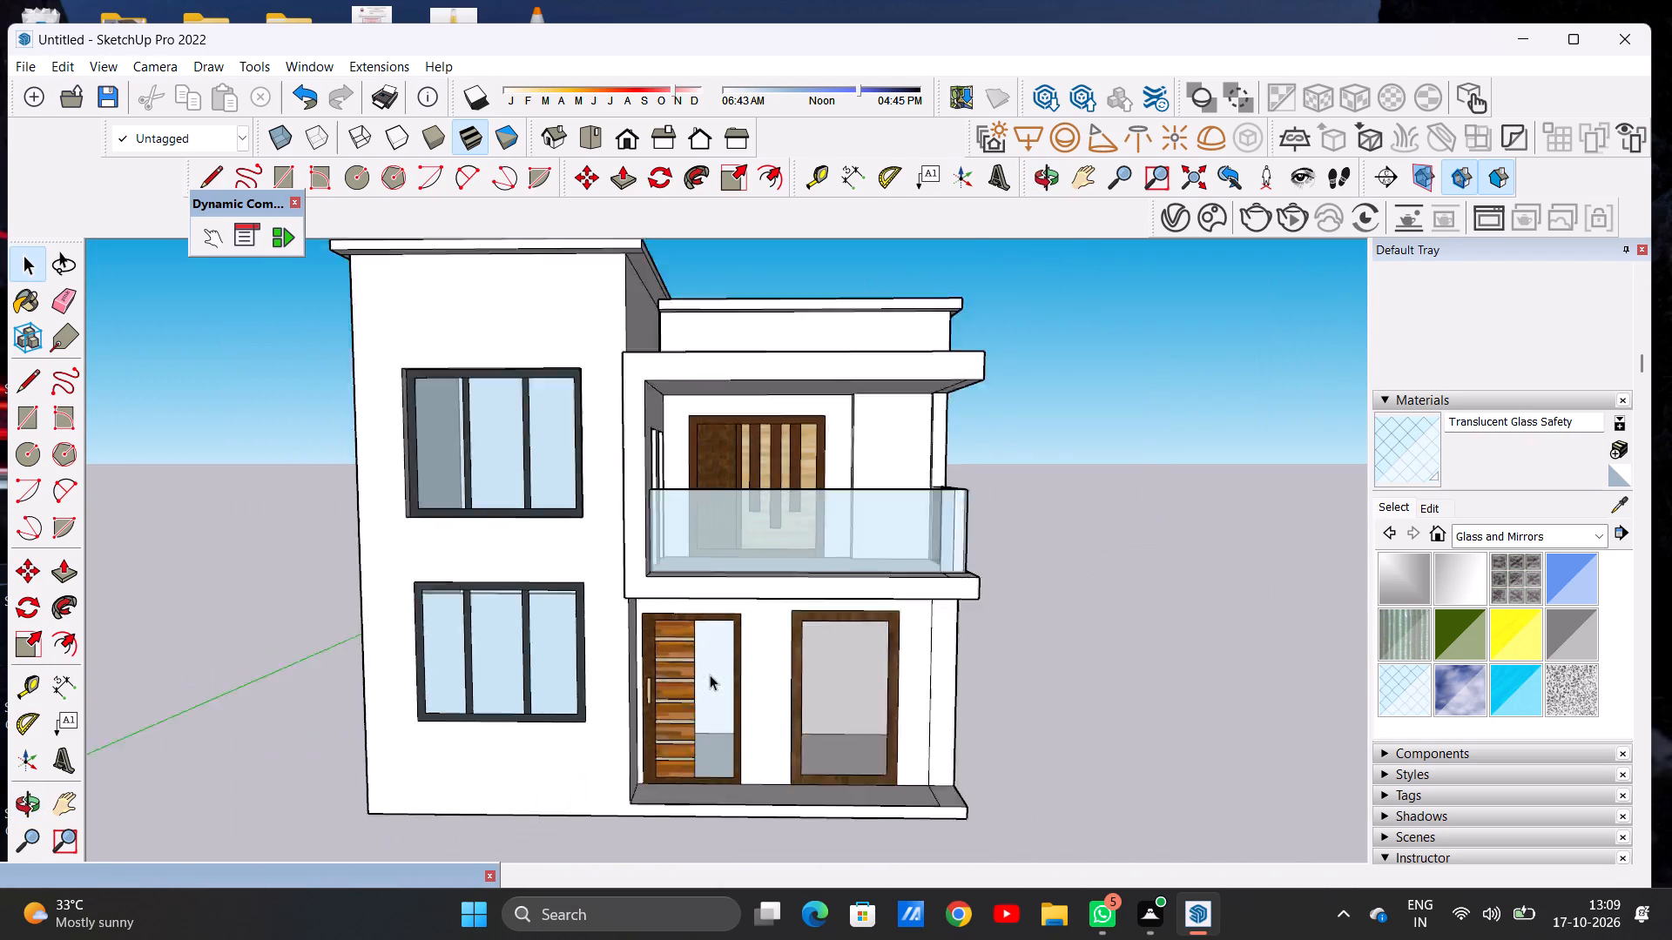
scroll(710, 675, down, 8)
scroll(693, 597, up, 5)
middle_drag(611, 746, 291, 666)
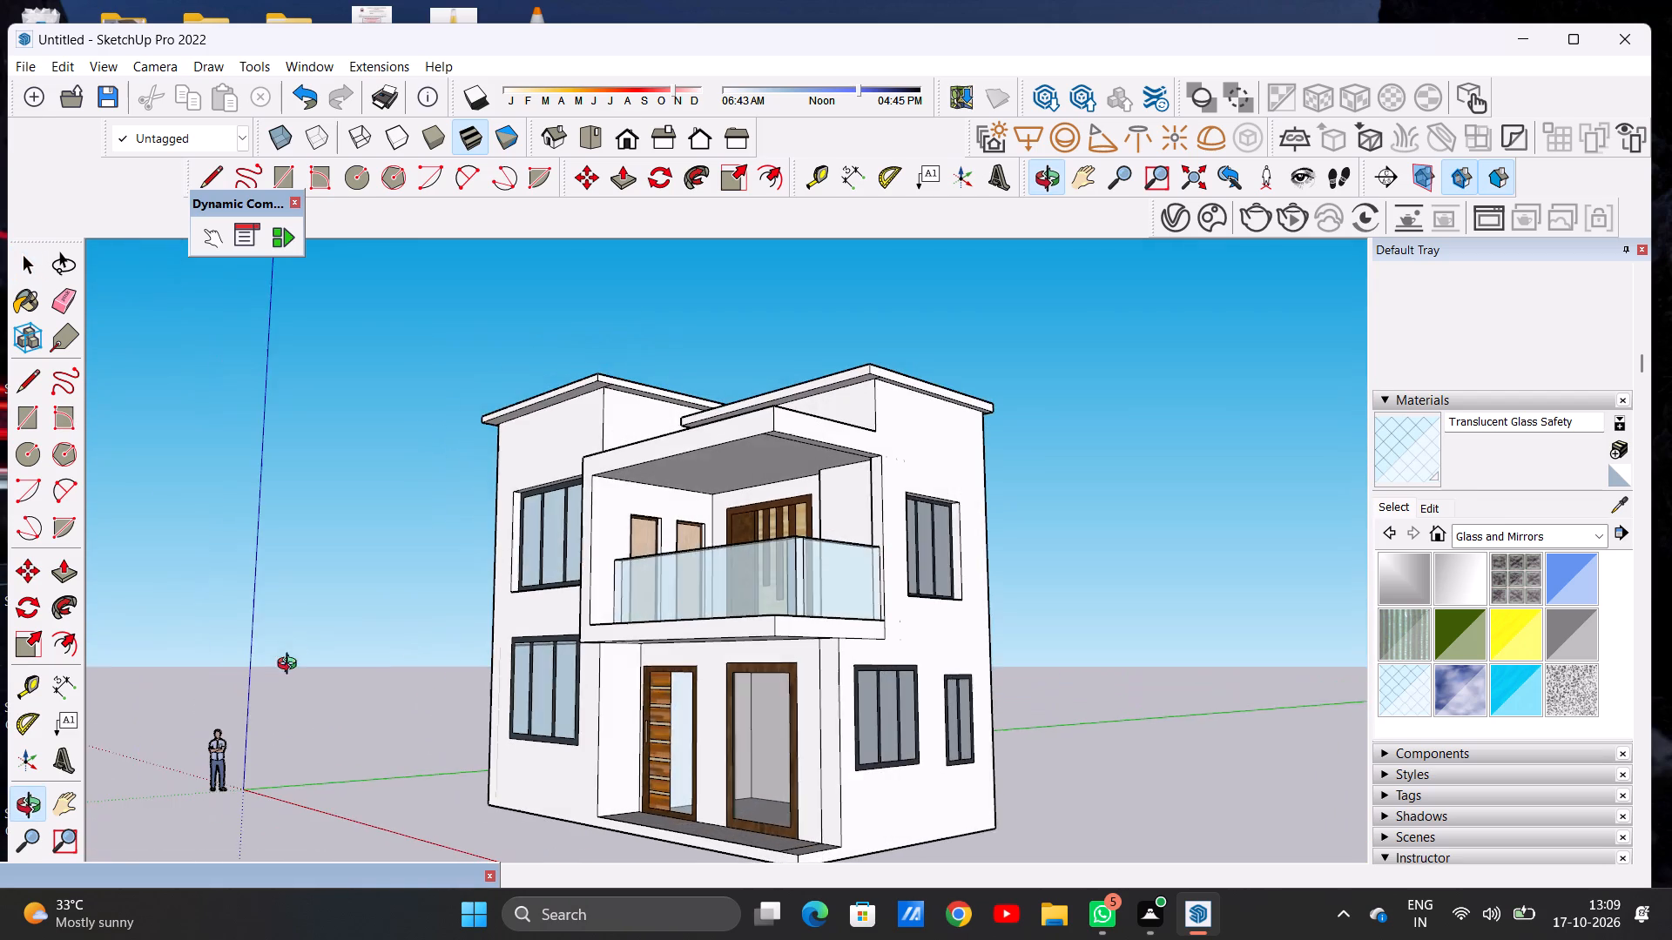
middle_drag(291, 666, 825, 718)
middle_drag(812, 706, 616, 741)
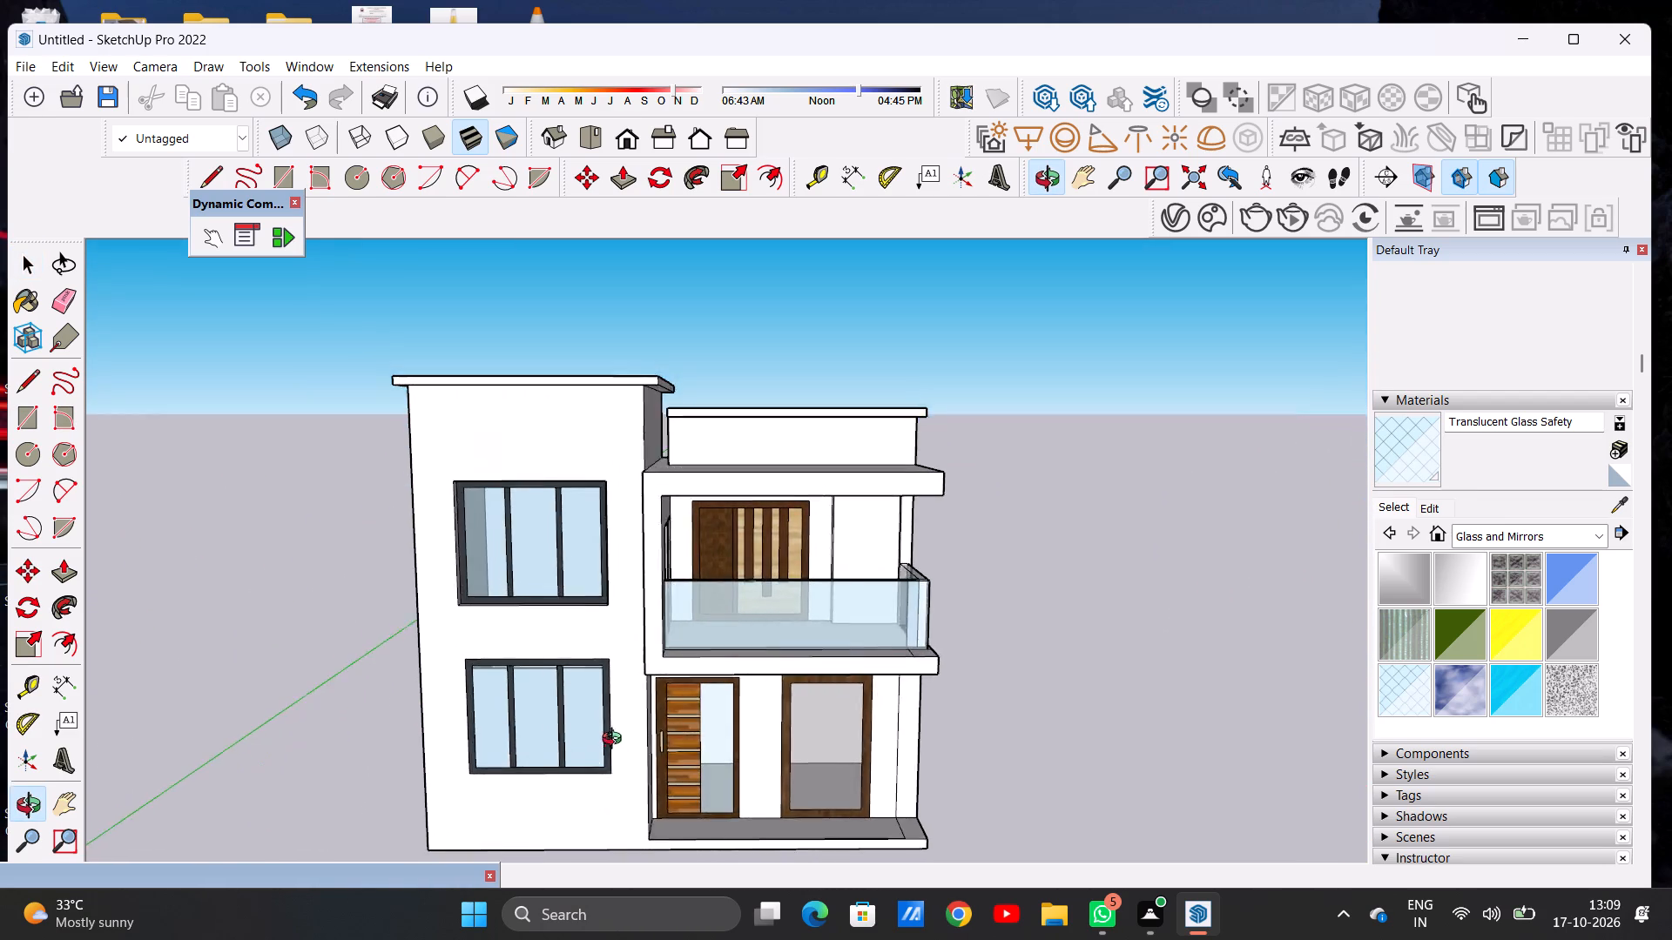
middle_drag(616, 741, 698, 759)
scroll(688, 671, up, 11)
middle_drag(656, 627, 752, 608)
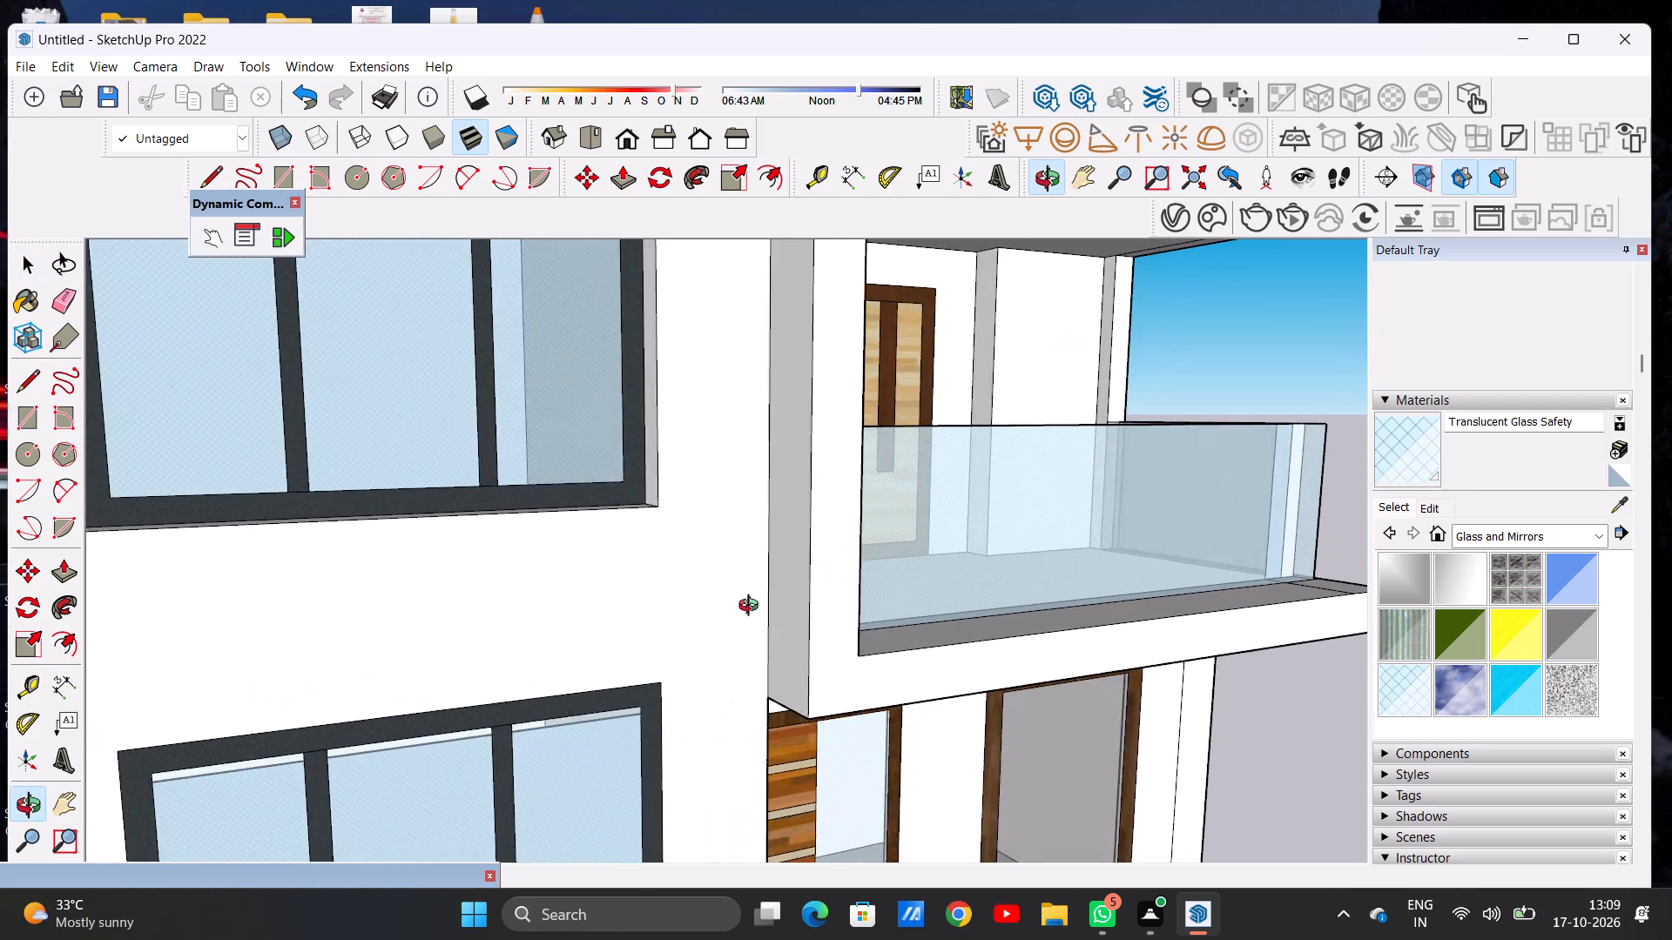
middle_drag(752, 608, 773, 608)
middle_drag(769, 608, 742, 612)
middle_drag(723, 612, 575, 593)
scroll(579, 601, up, 1)
scroll(665, 594, down, 4)
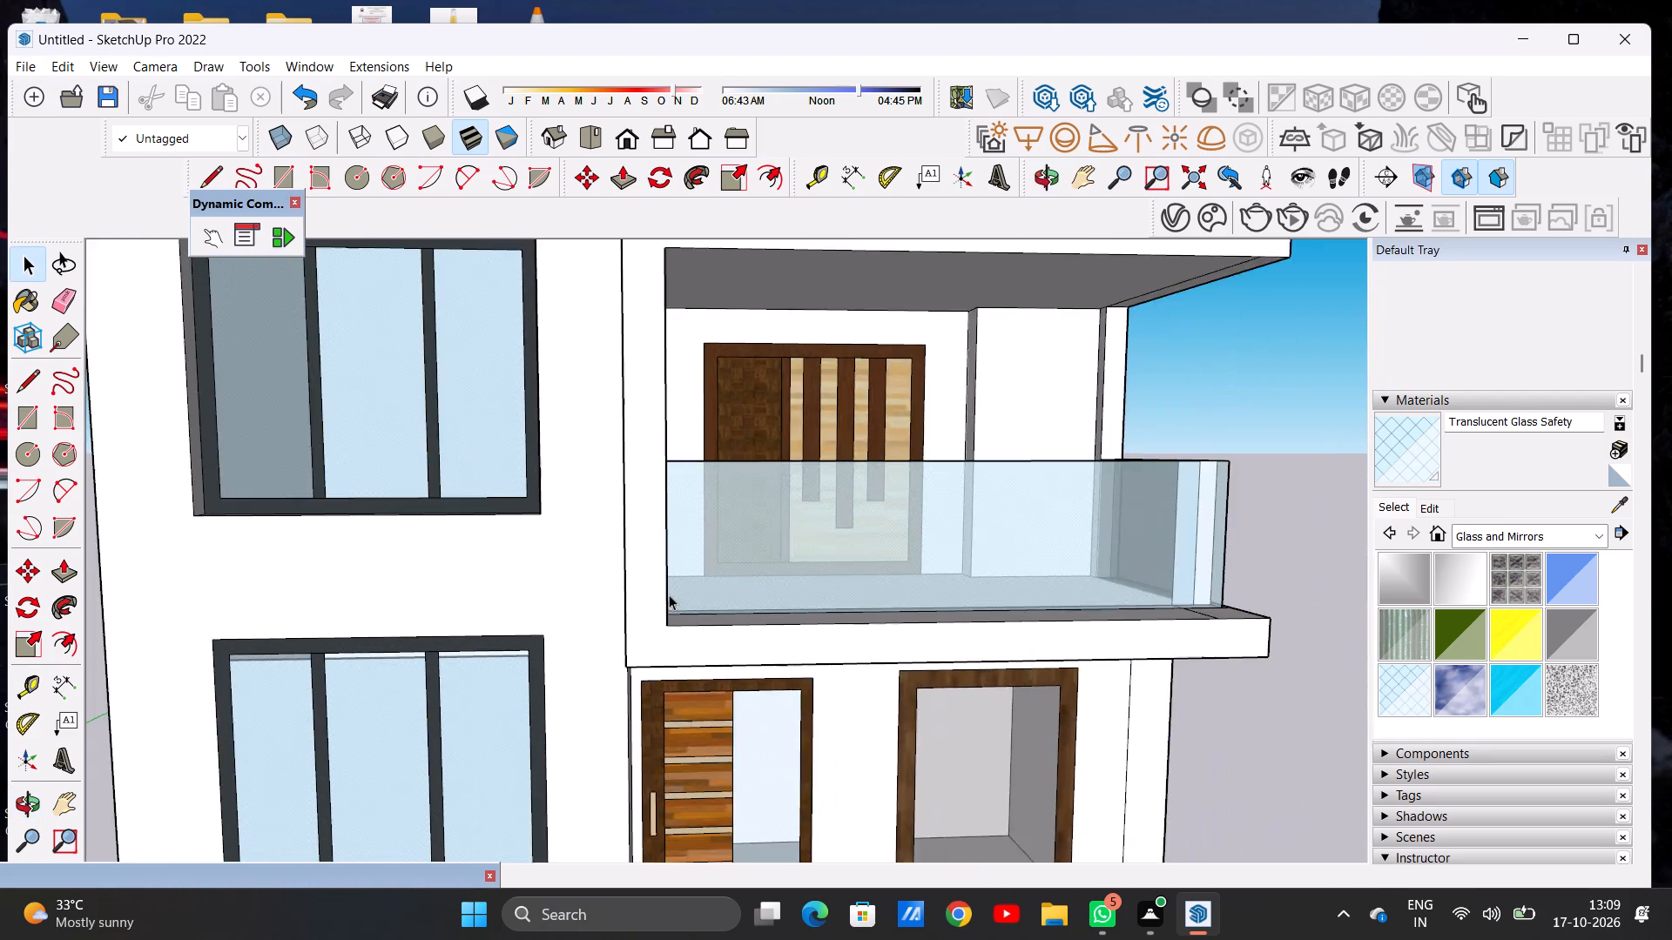
scroll(669, 594, down, 7)
scroll(698, 579, up, 1)
scroll(698, 577, down, 6)
scroll(778, 681, up, 5)
middle_drag(782, 682, 763, 675)
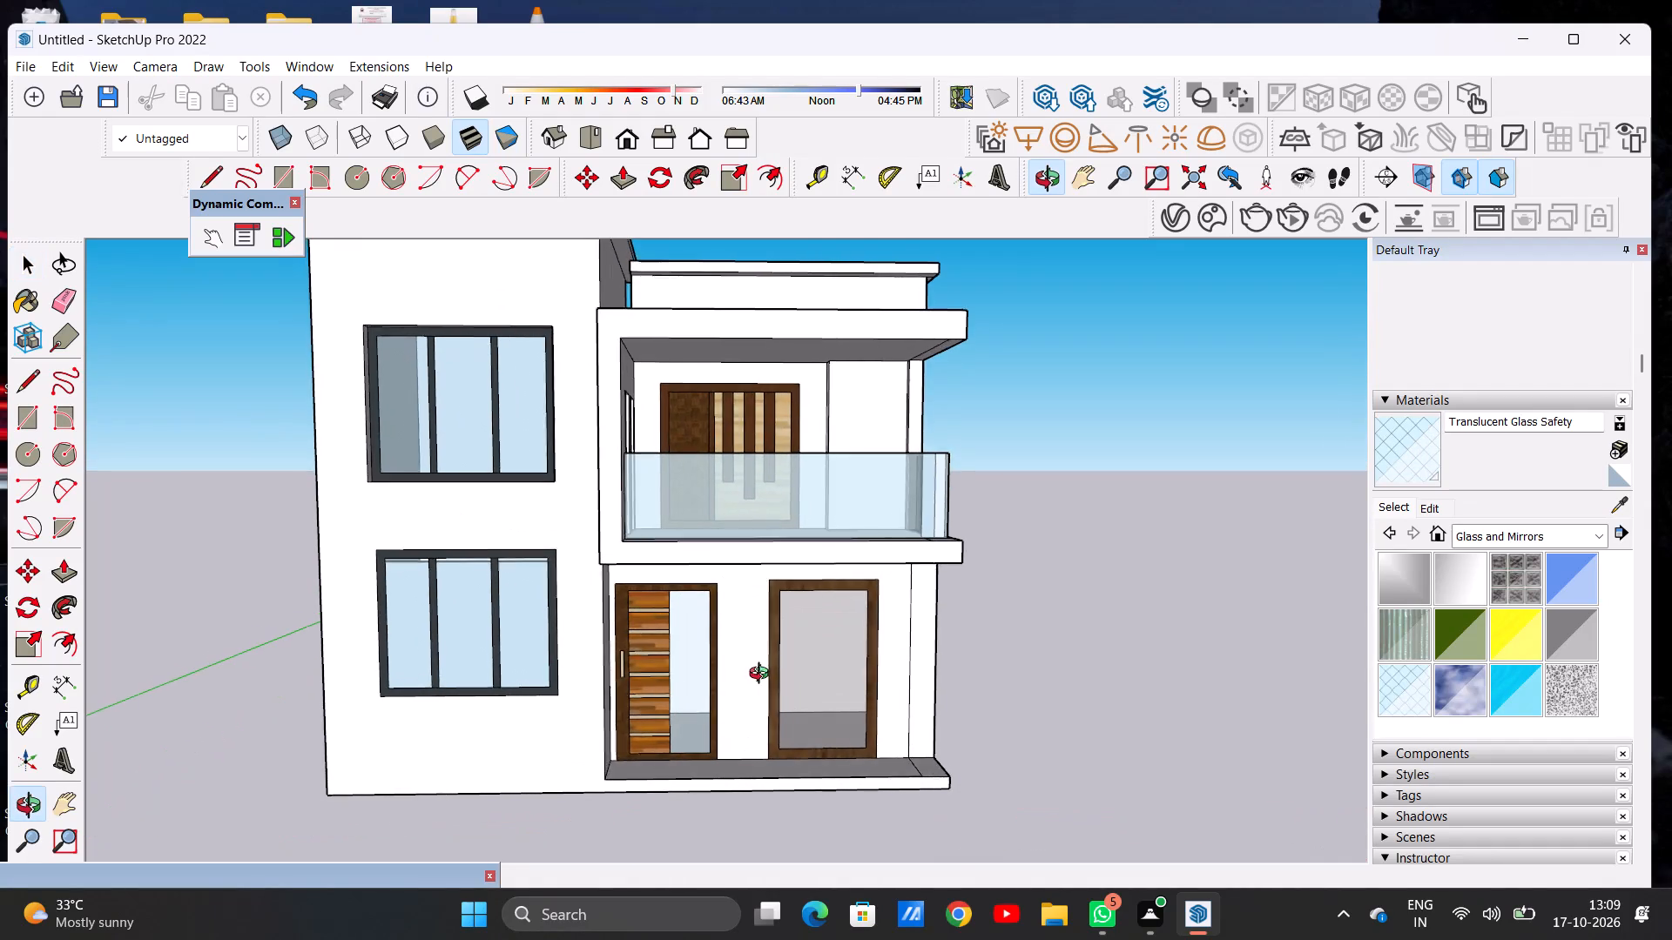
Paint the front and balcony-side undersides of the taller block's roof overhang with the synthetic surface Formica Speckled Grey.
middle_drag(763, 675, 762, 678)
scroll(760, 676, down, 4)
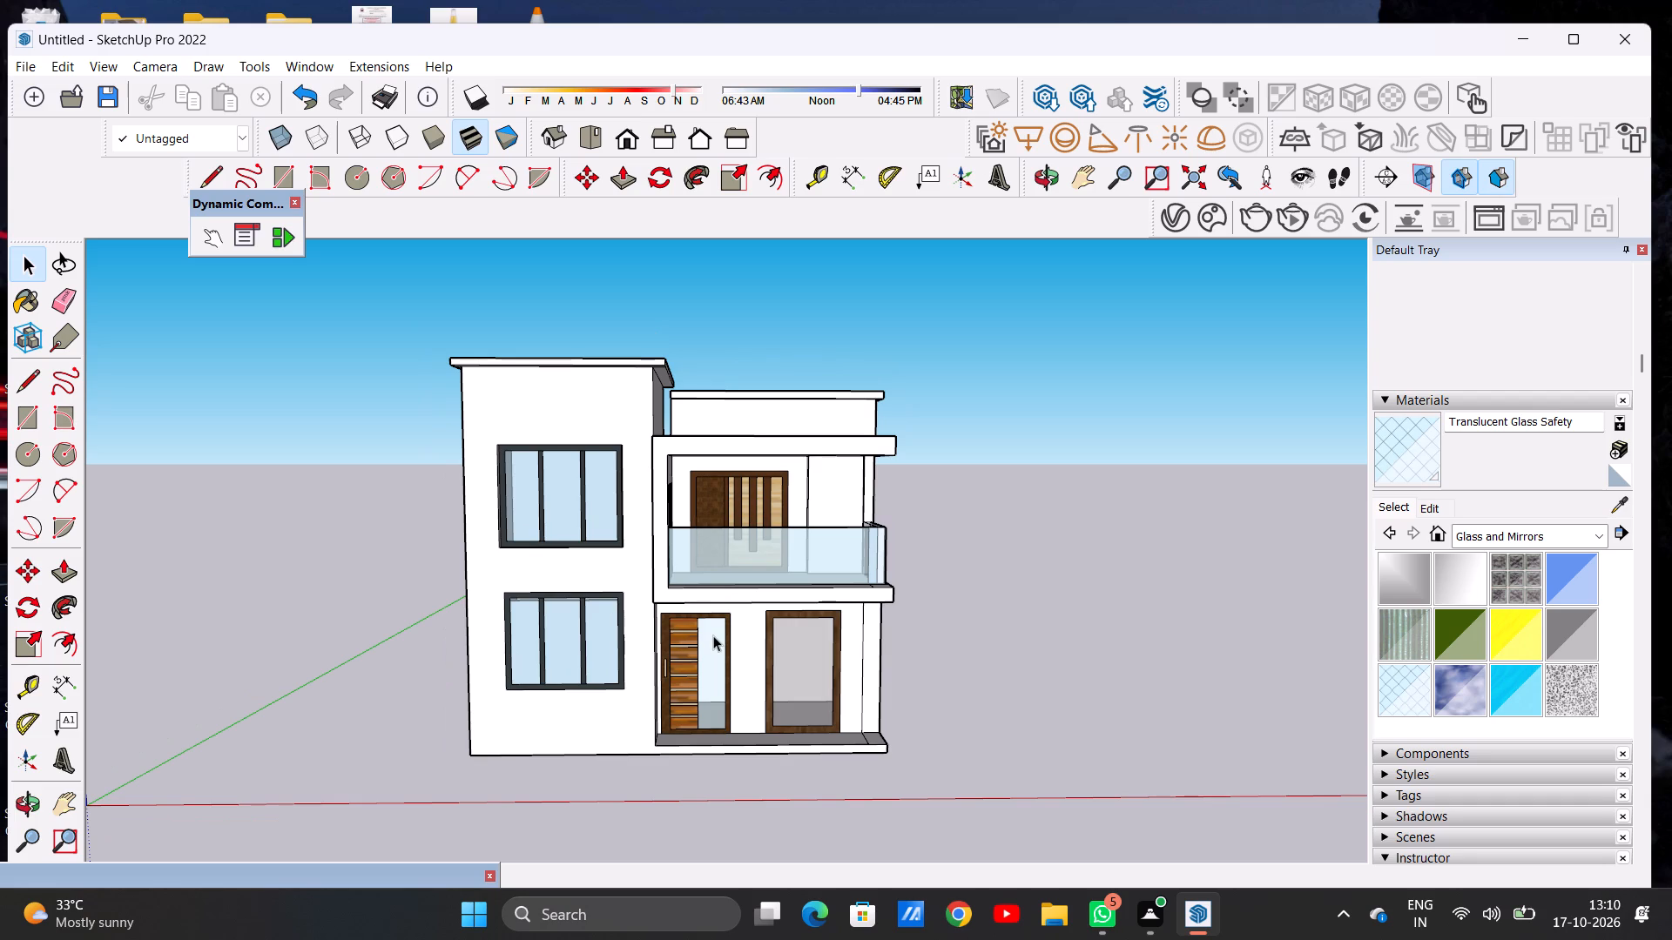
scroll(655, 337, up, 11)
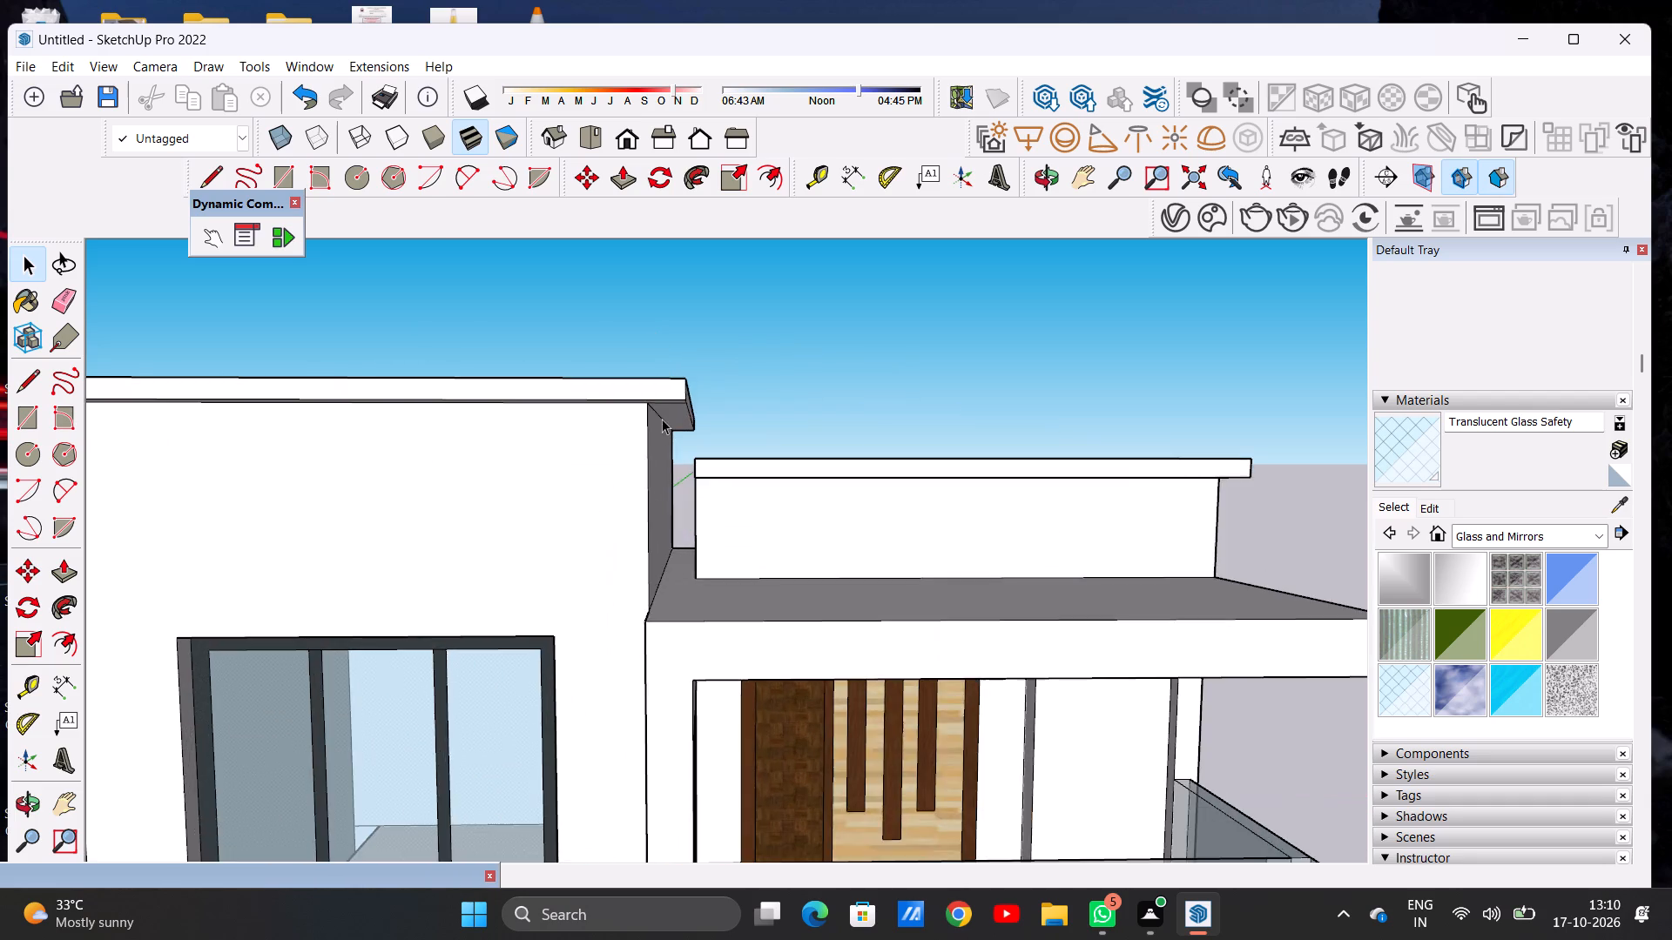
scroll(664, 443, down, 1)
middle_drag(664, 443, 434, 318)
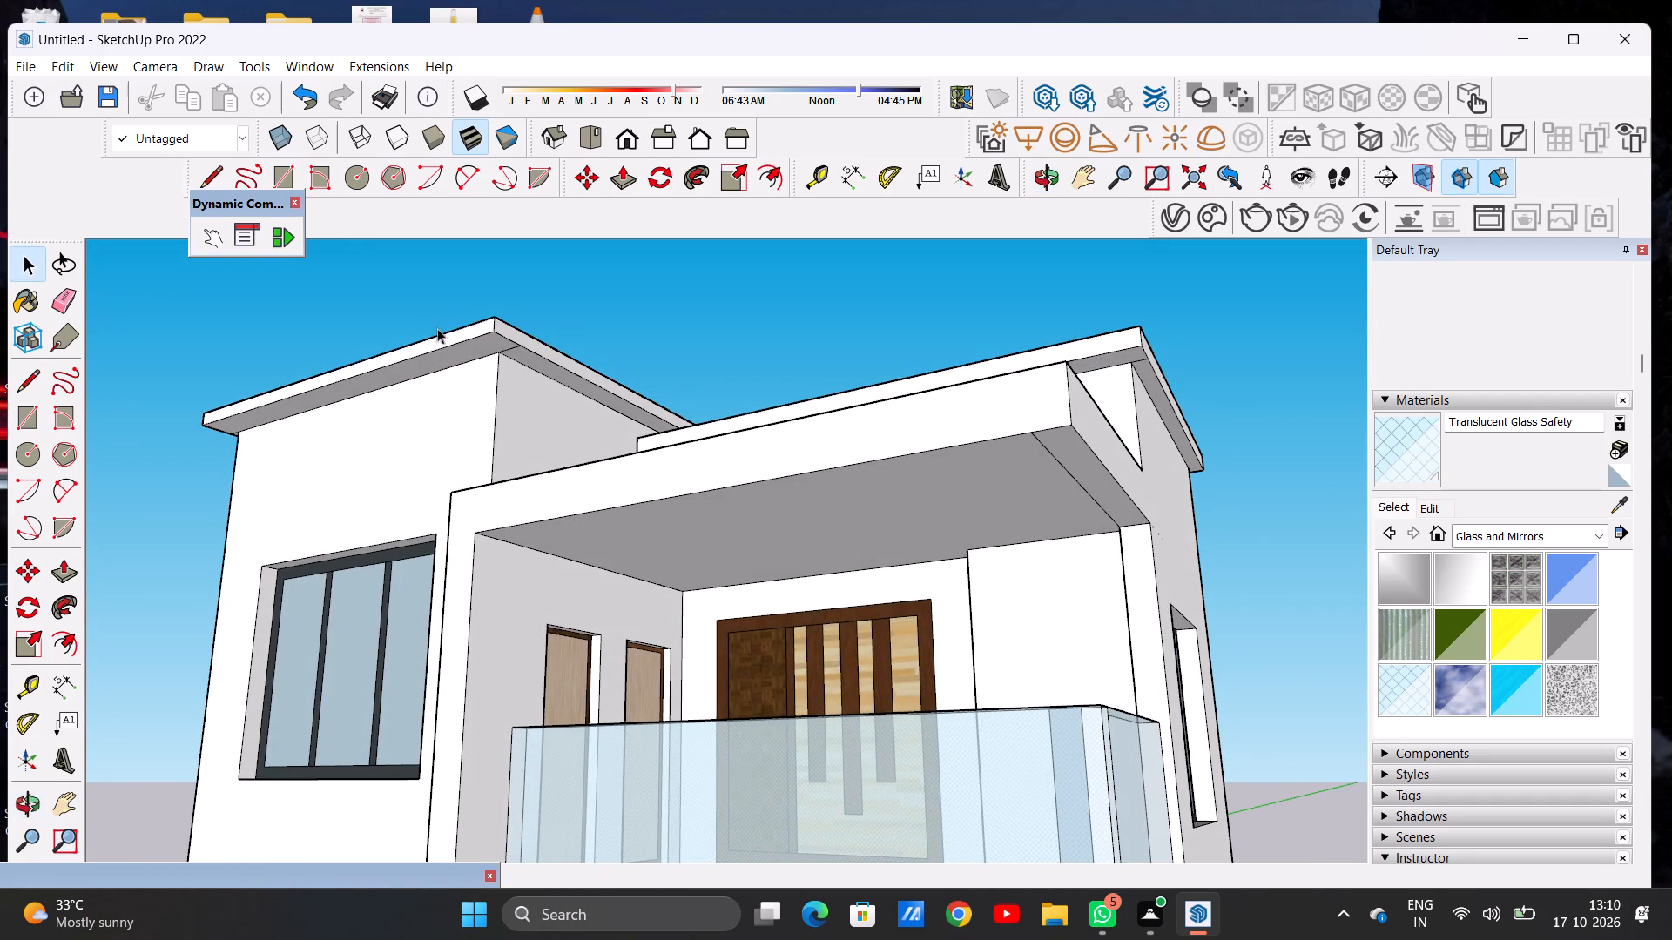
click(1483, 528)
click(1492, 757)
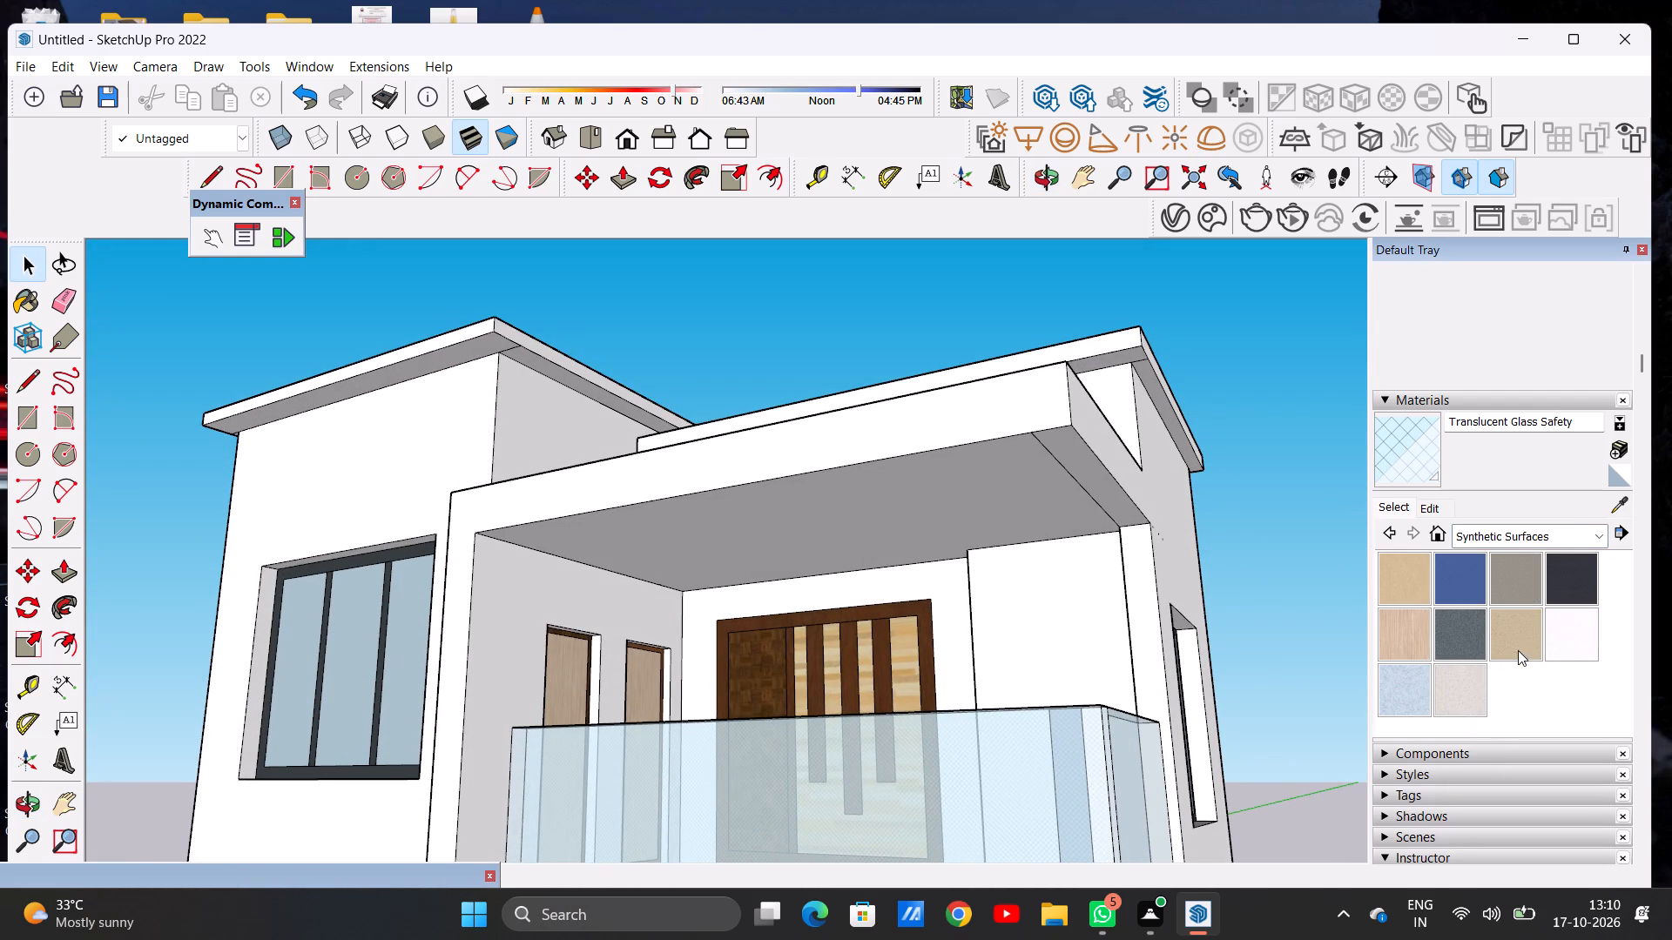
click(1461, 628)
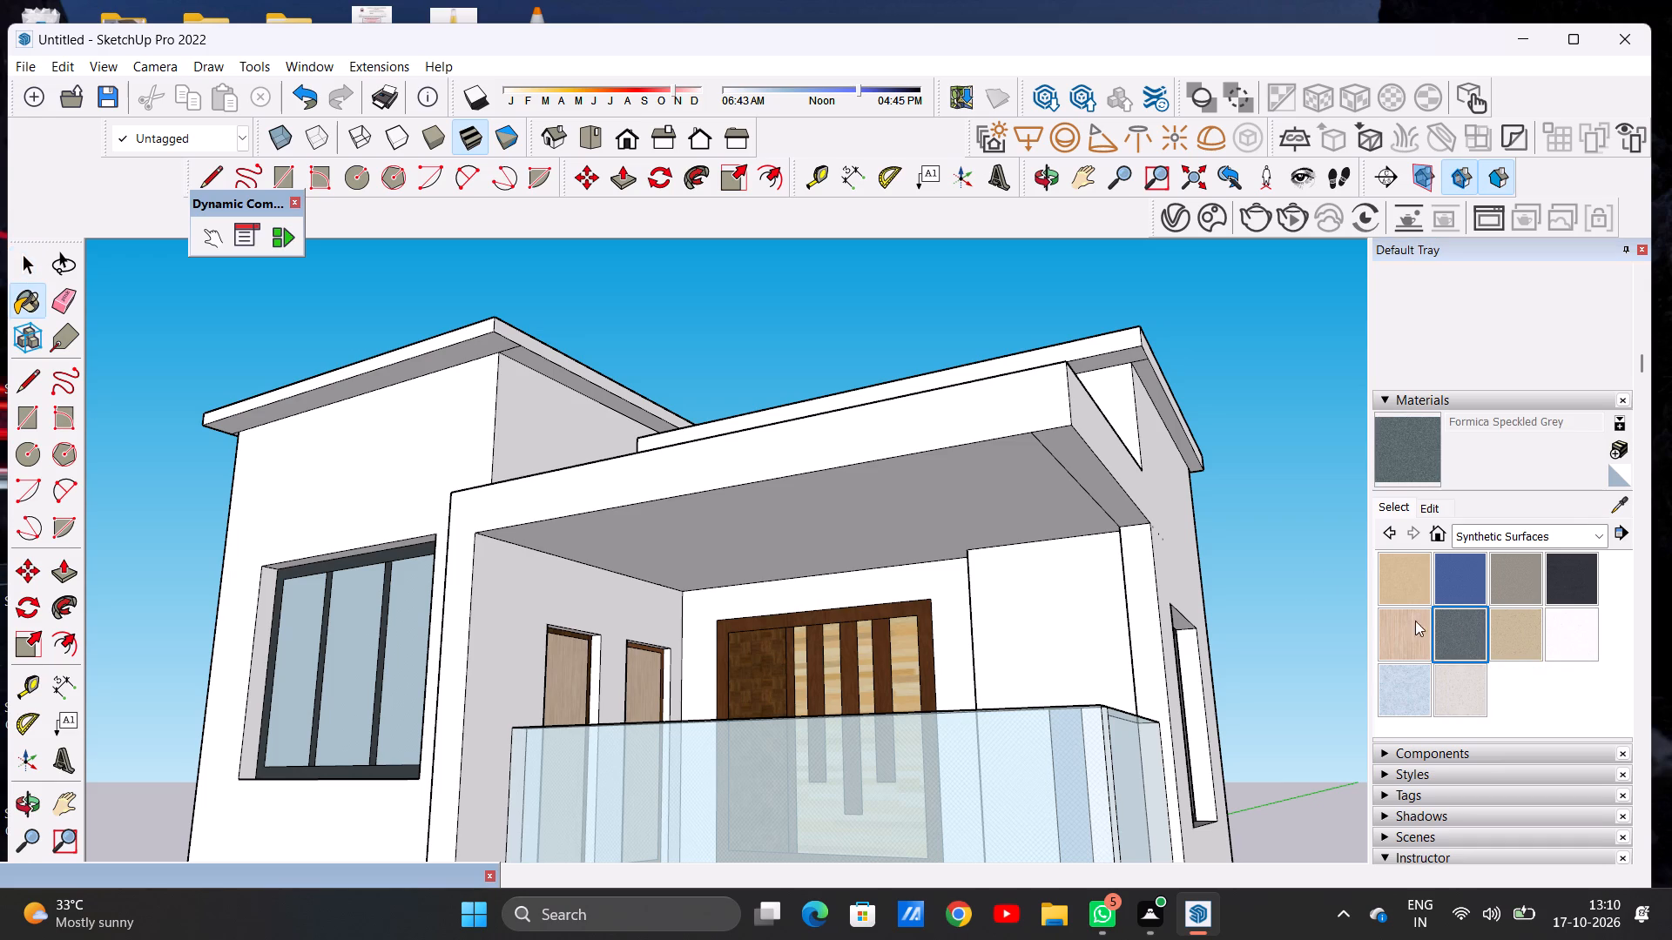
scroll(501, 353, up, 12)
click(482, 342)
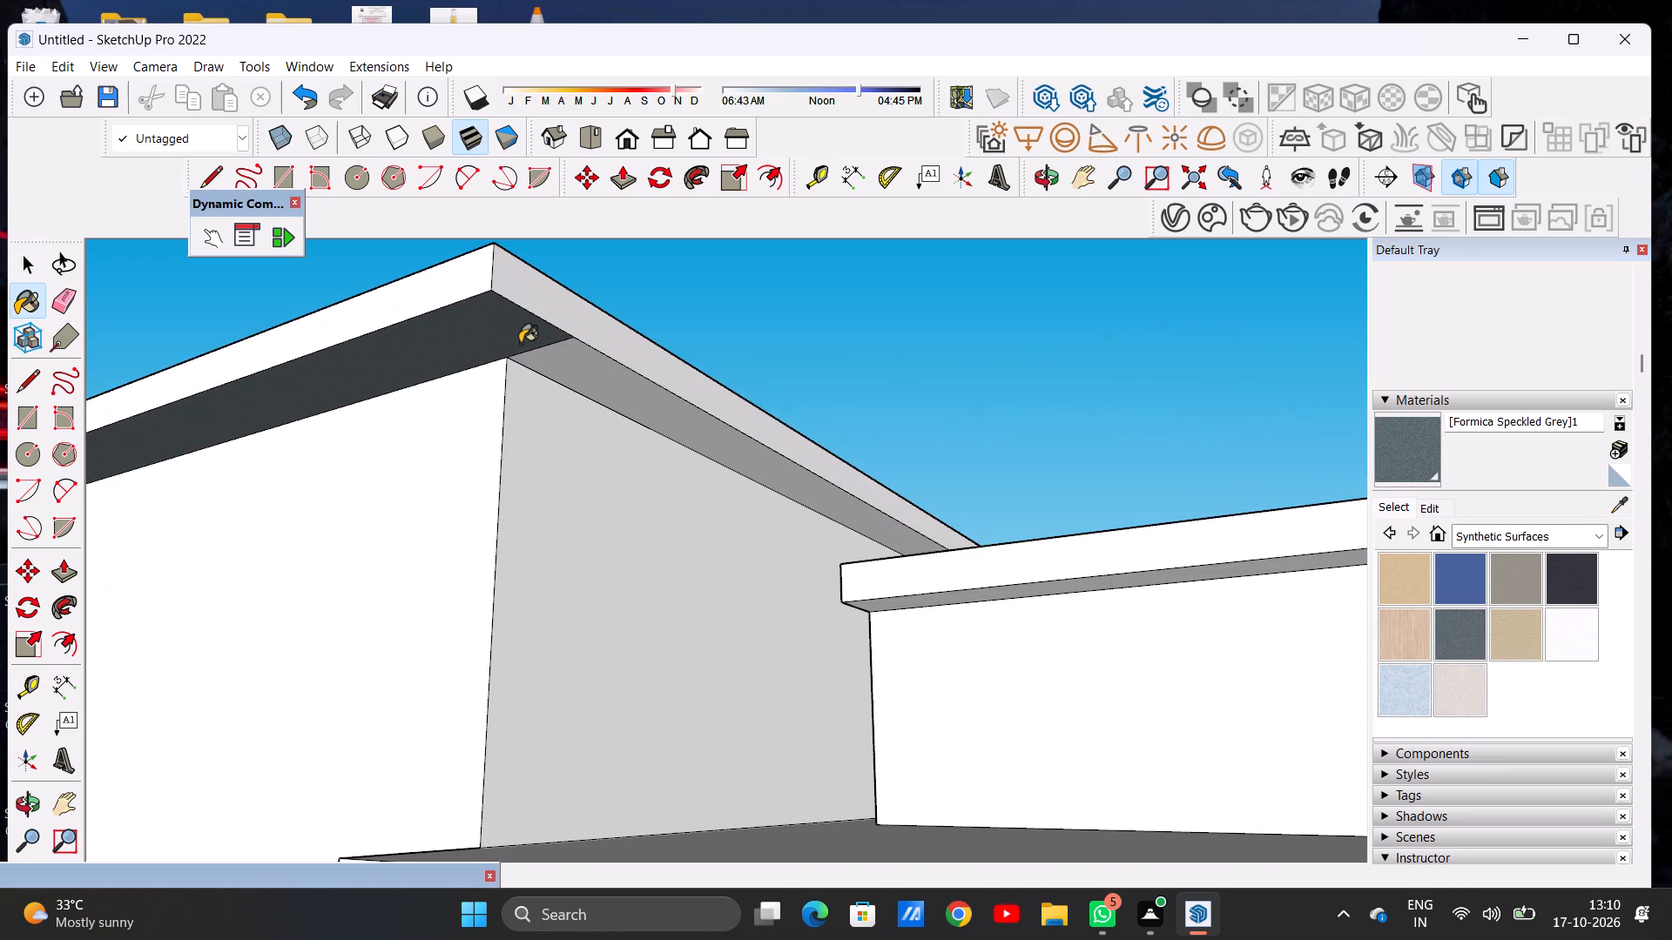
click(572, 355)
Paint the outer-side underside of the taller block's roof overhang with the same Formica Speckled Grey.
scroll(576, 421, down, 1)
scroll(577, 427, up, 1)
scroll(577, 434, down, 14)
middle_drag(260, 443, 442, 476)
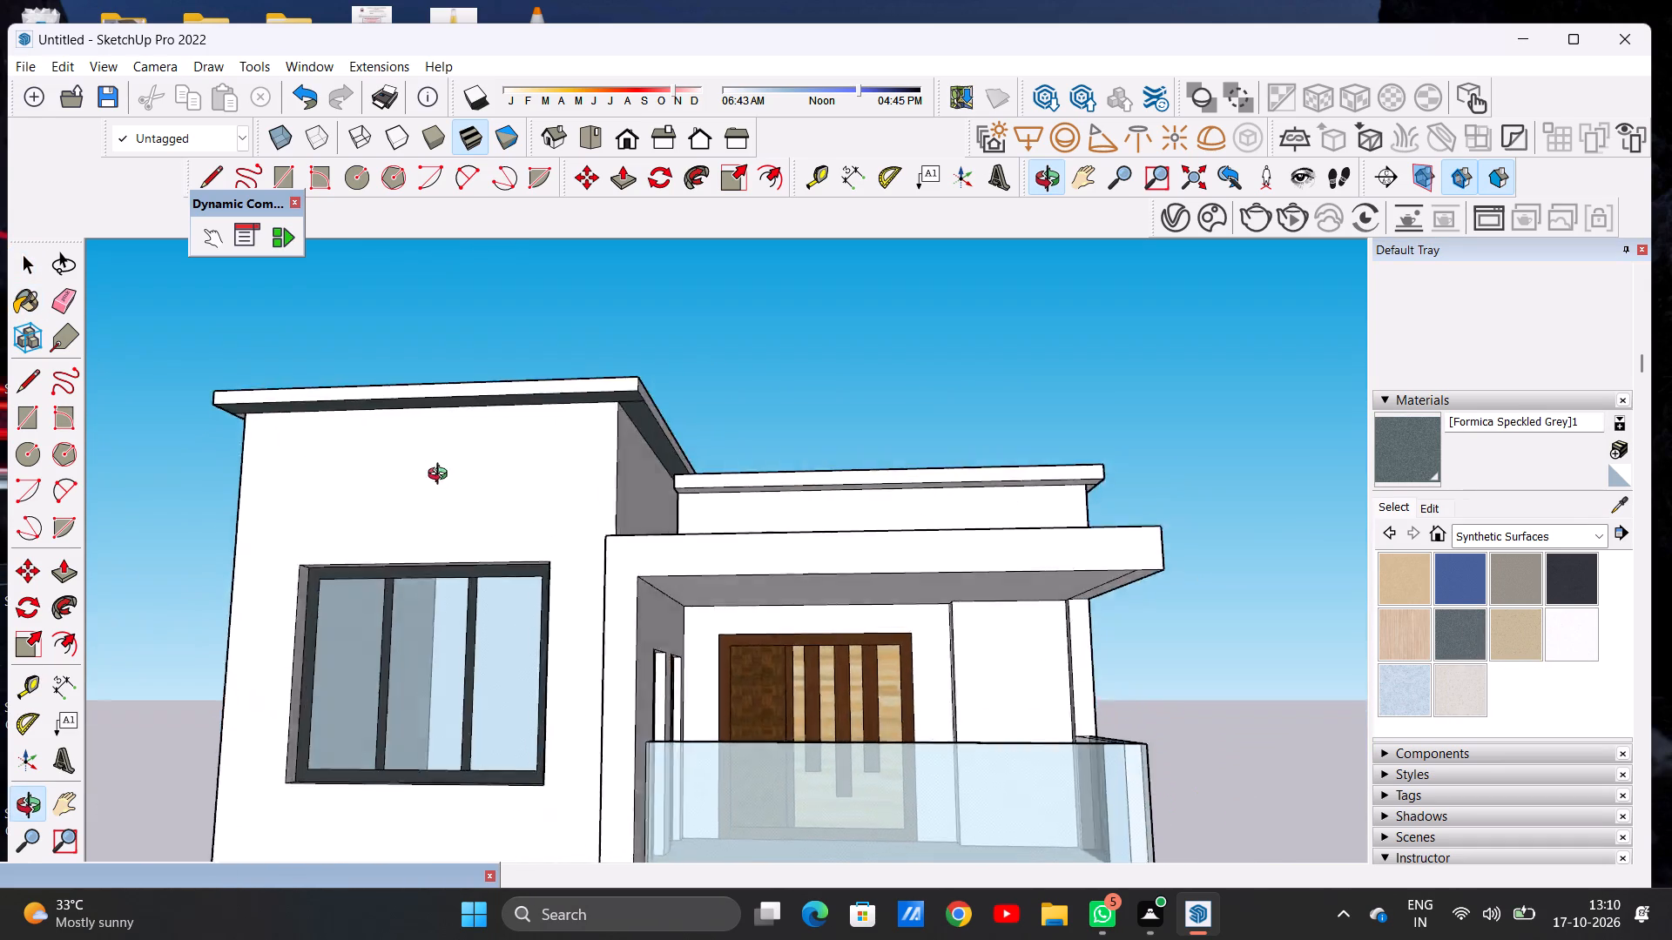
middle_drag(442, 476, 907, 521)
scroll(671, 326, up, 14)
middle_drag(673, 446, 580, 380)
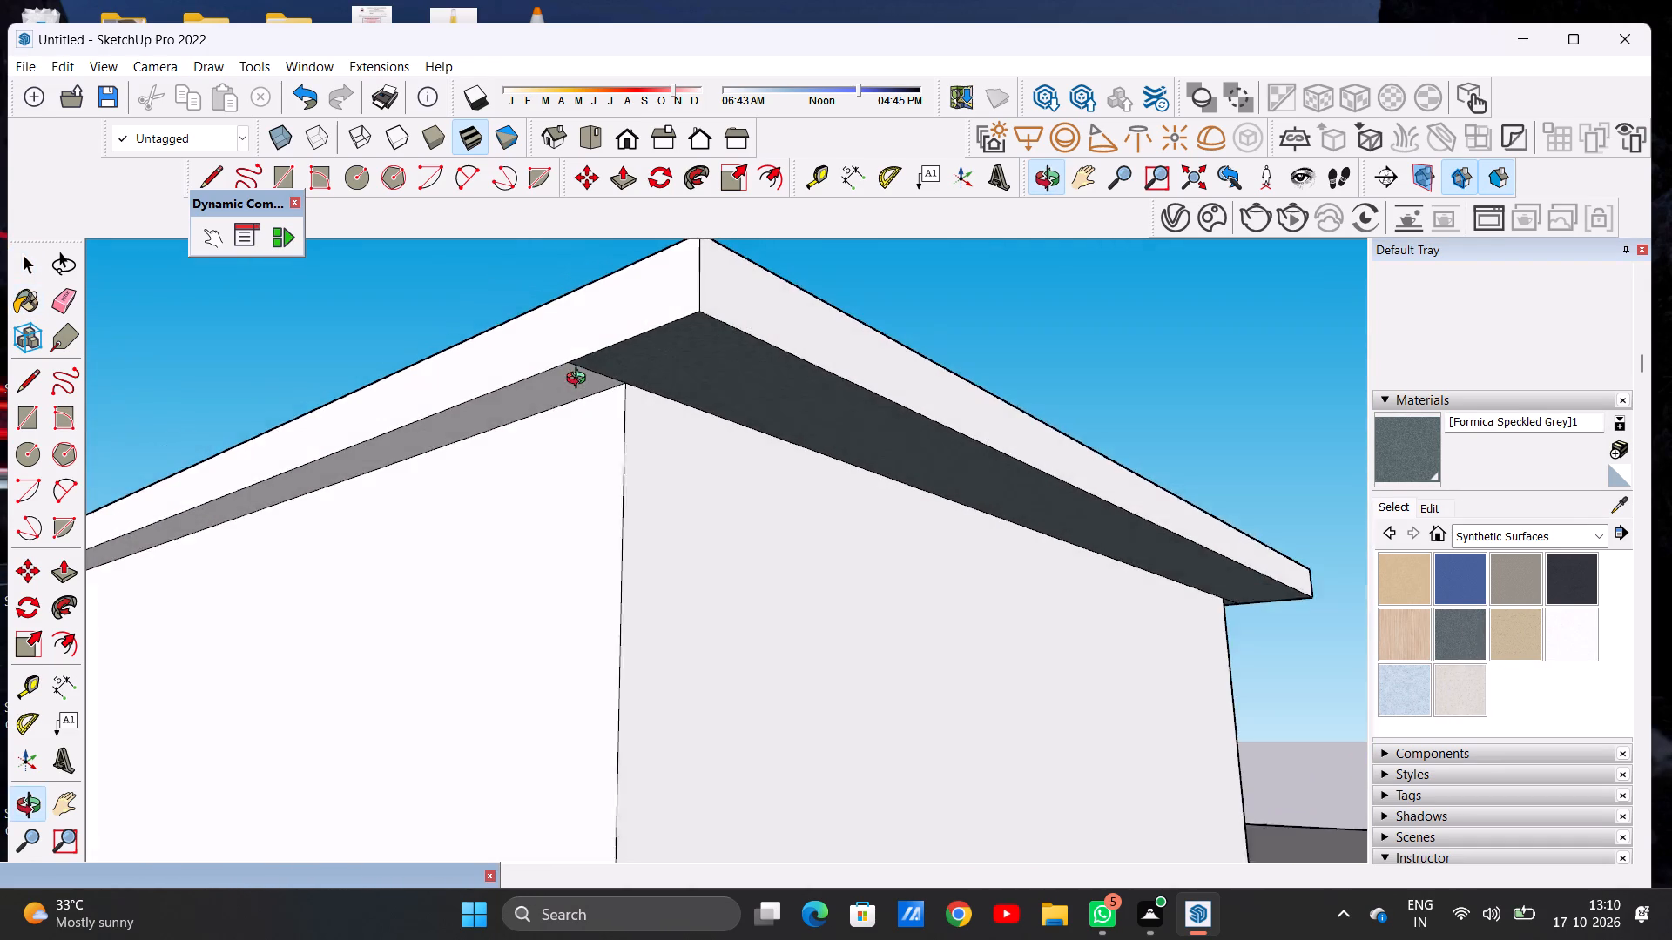
middle_drag(580, 380, 577, 380)
scroll(577, 375, up, 6)
click(577, 375)
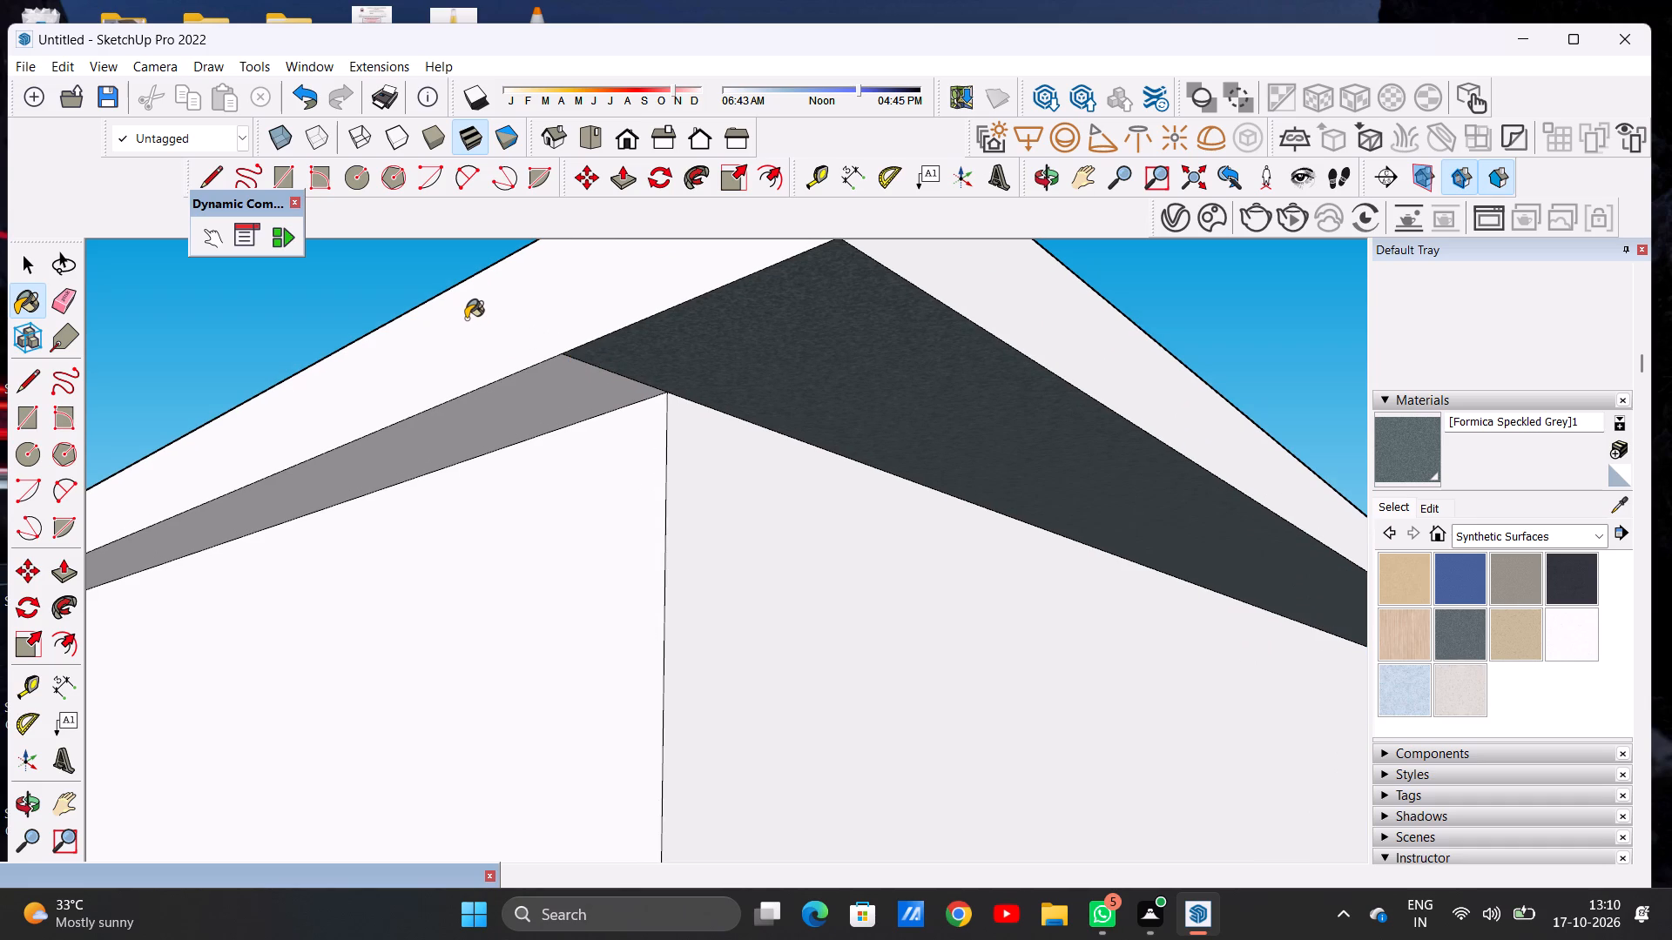
key(space)
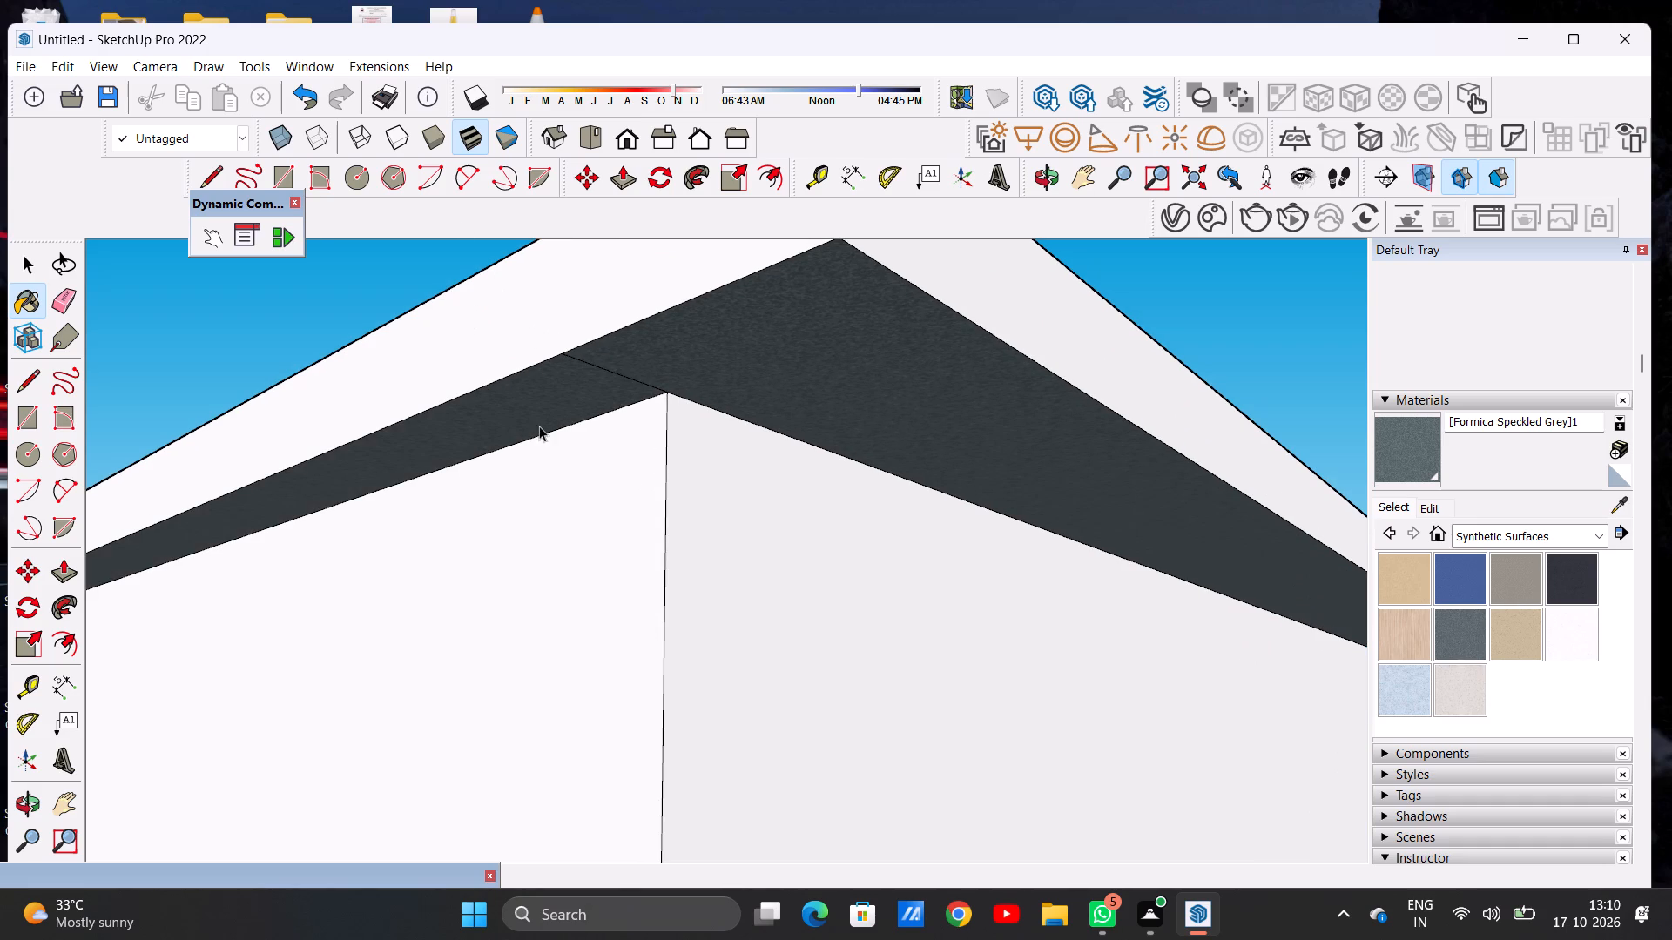
Examine the painted roof overhang against the whole villa from the outer side, above and the front.
scroll(591, 490, down, 20)
scroll(591, 490, down, 16)
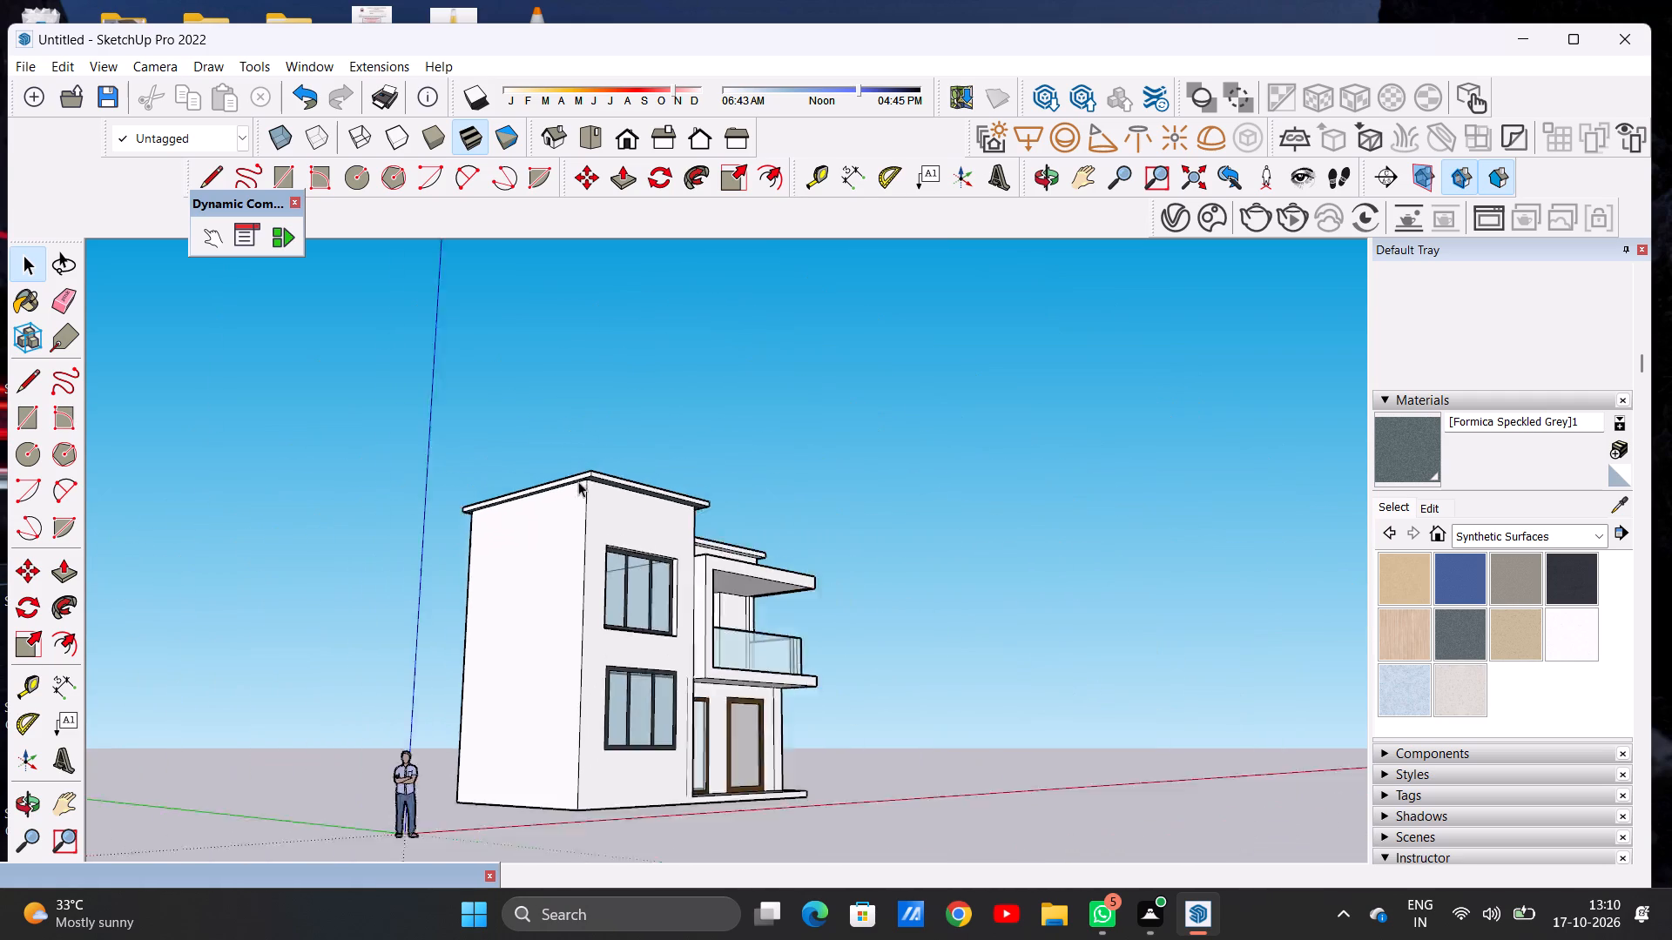
scroll(578, 481, down, 2)
middle_drag(647, 488, 246, 675)
scroll(545, 493, up, 5)
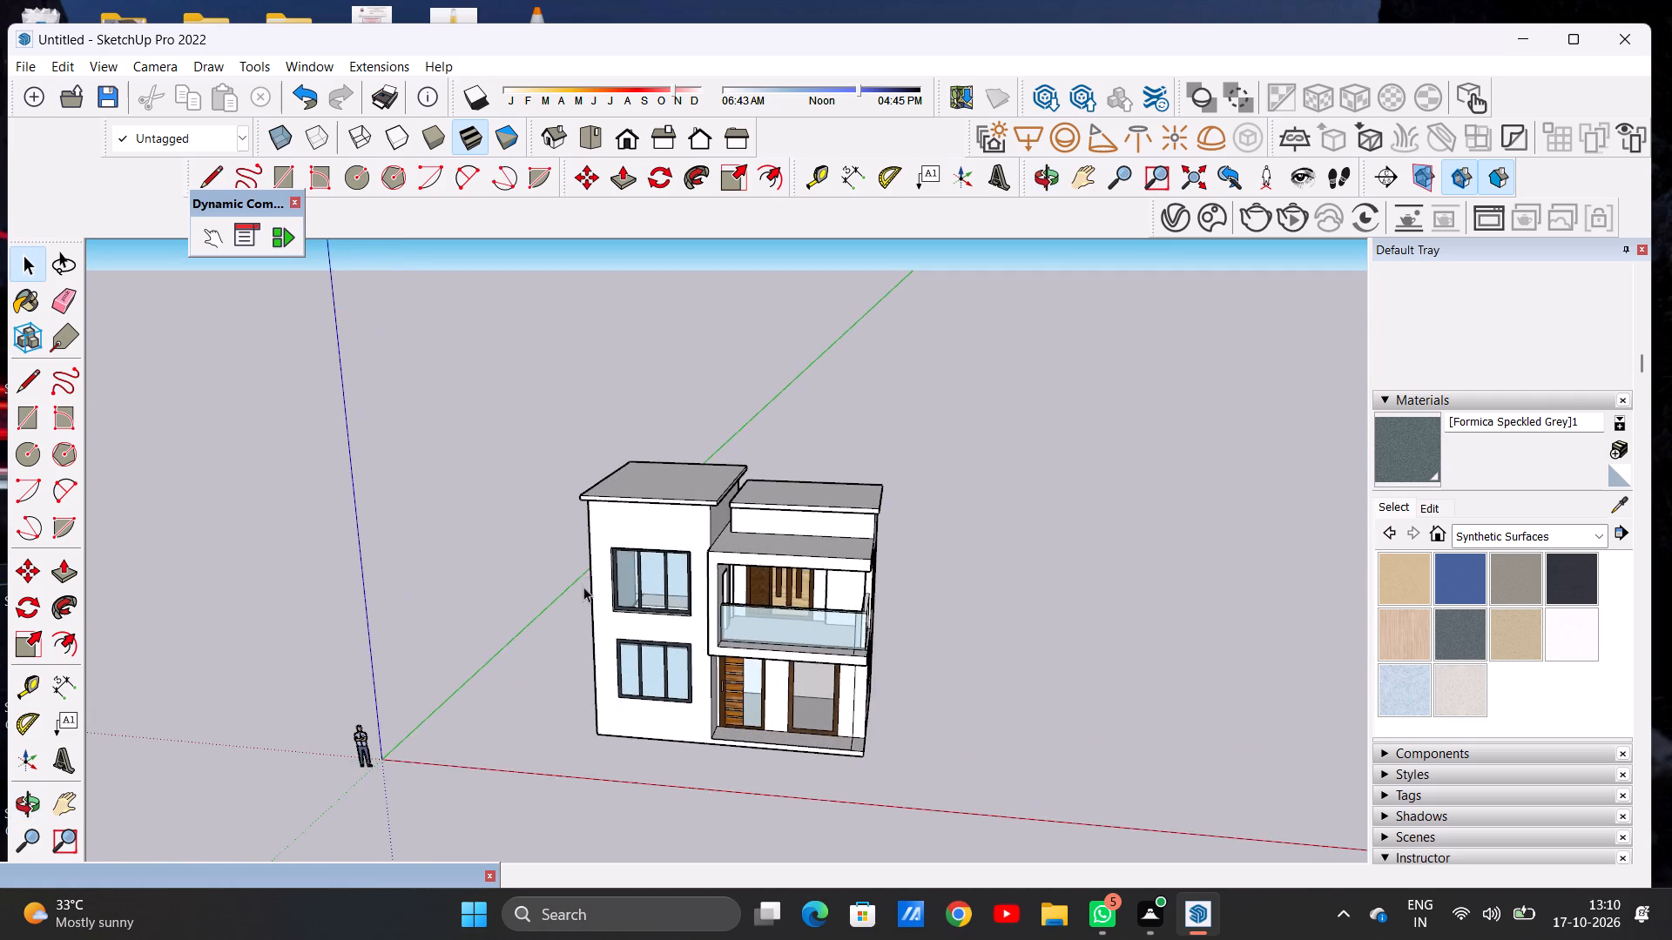
middle_drag(600, 575, 647, 474)
scroll(693, 557, up, 6)
middle_drag(715, 479, 724, 476)
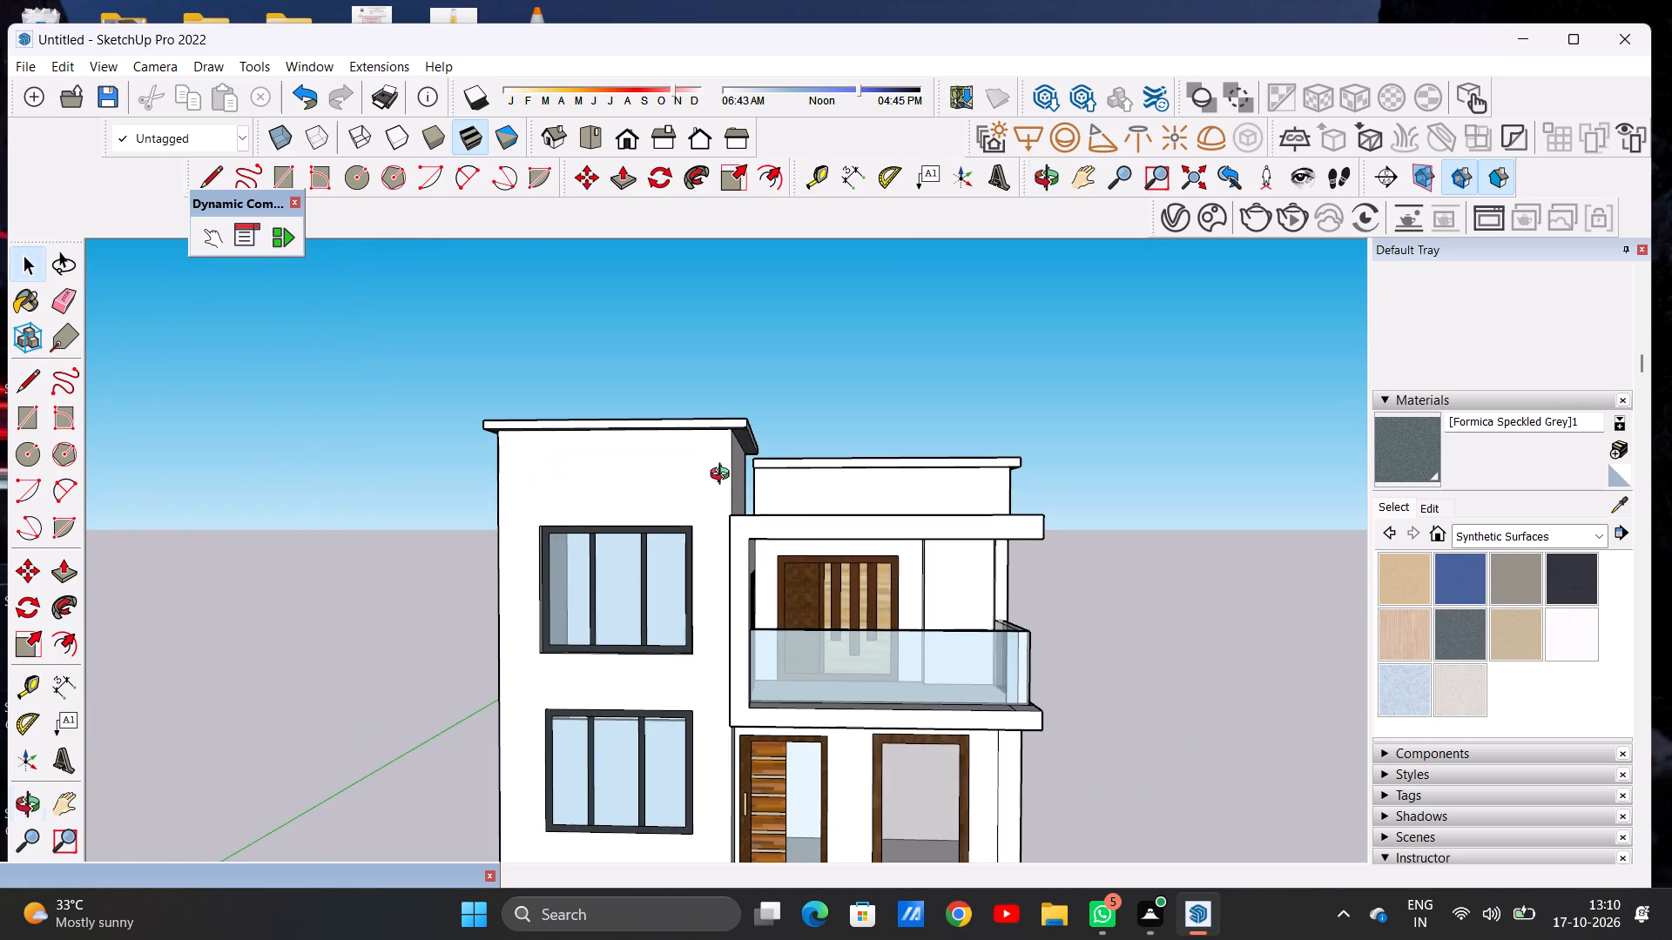
middle_drag(724, 476, 736, 475)
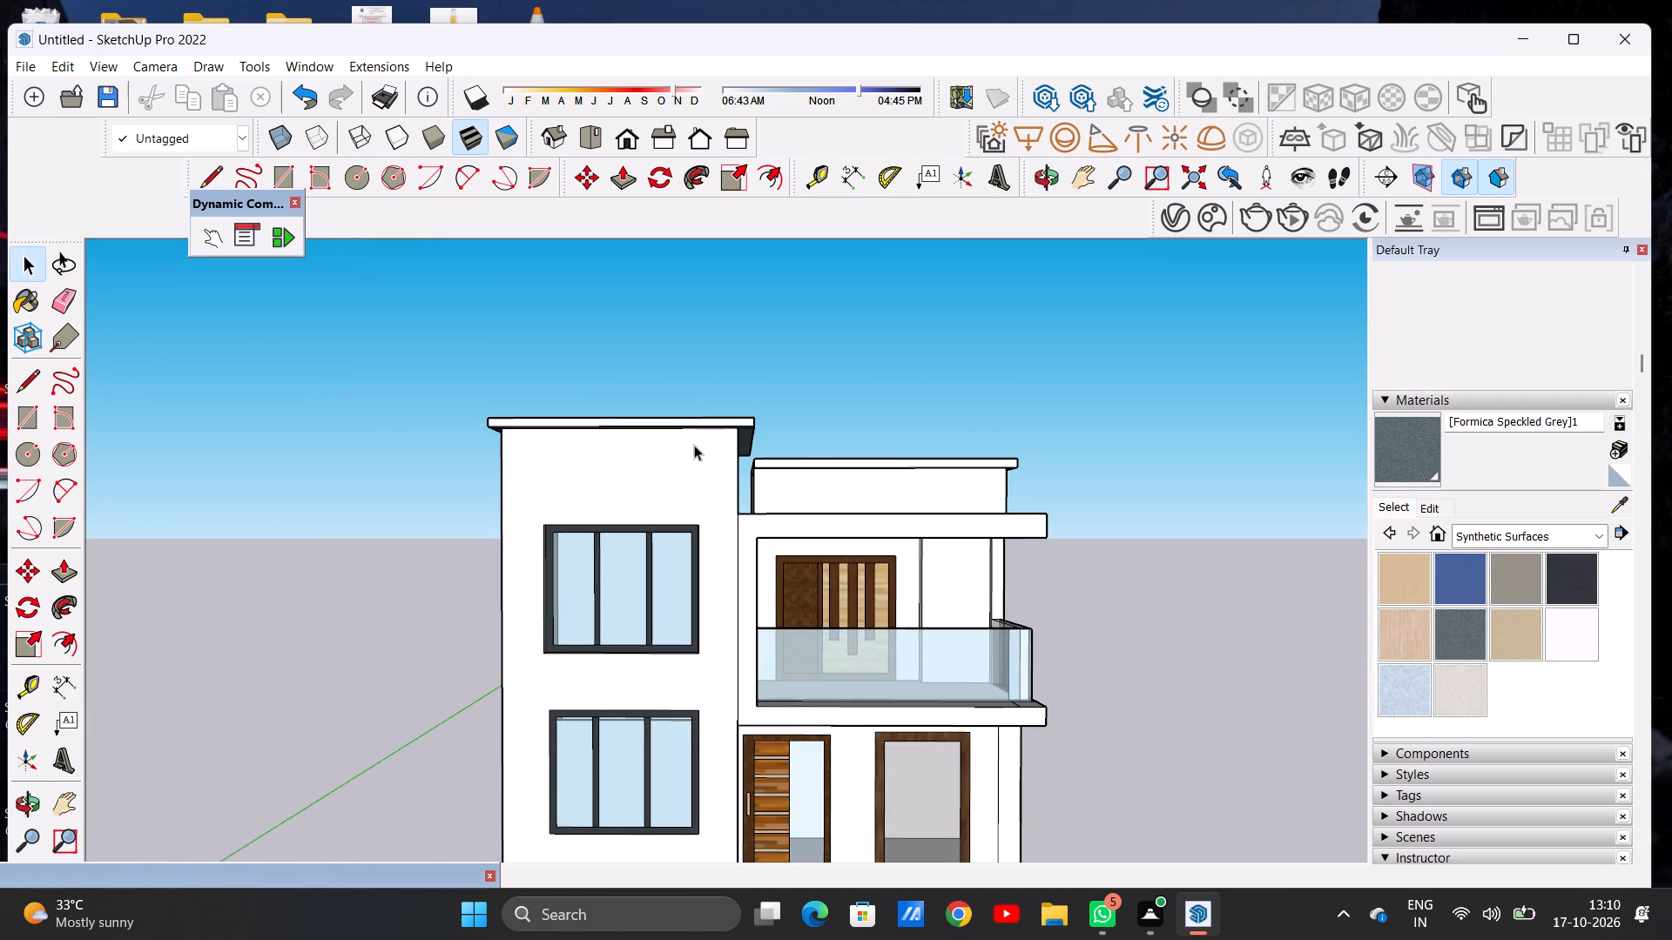
scroll(663, 431, down, 6)
middle_drag(657, 451, 725, 509)
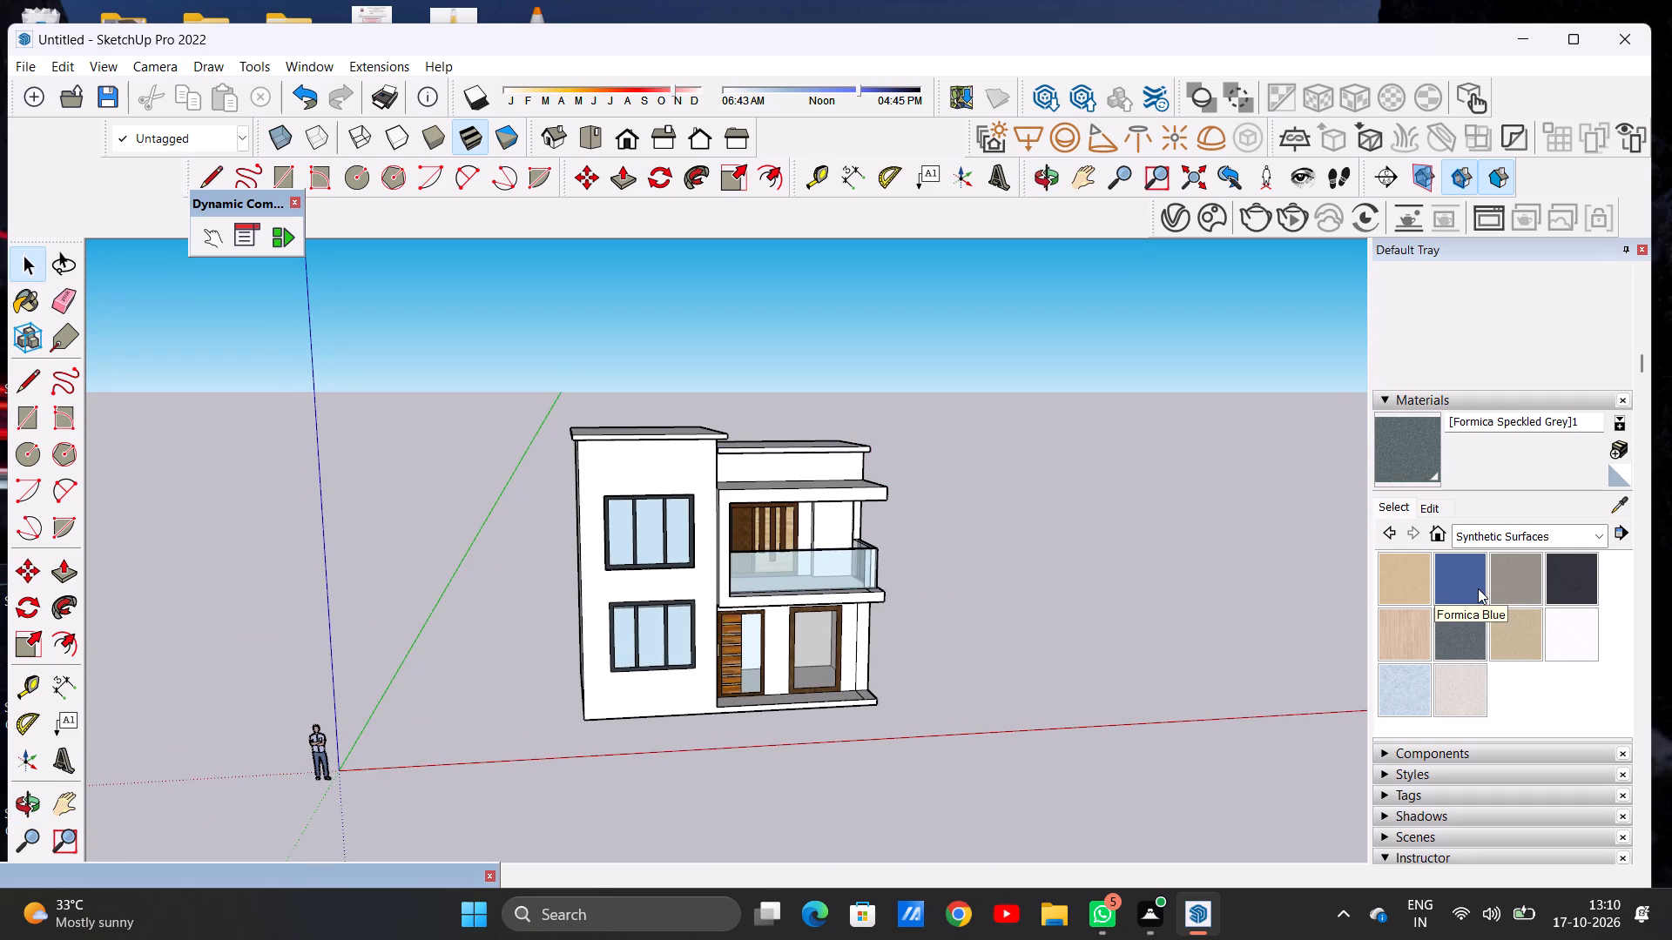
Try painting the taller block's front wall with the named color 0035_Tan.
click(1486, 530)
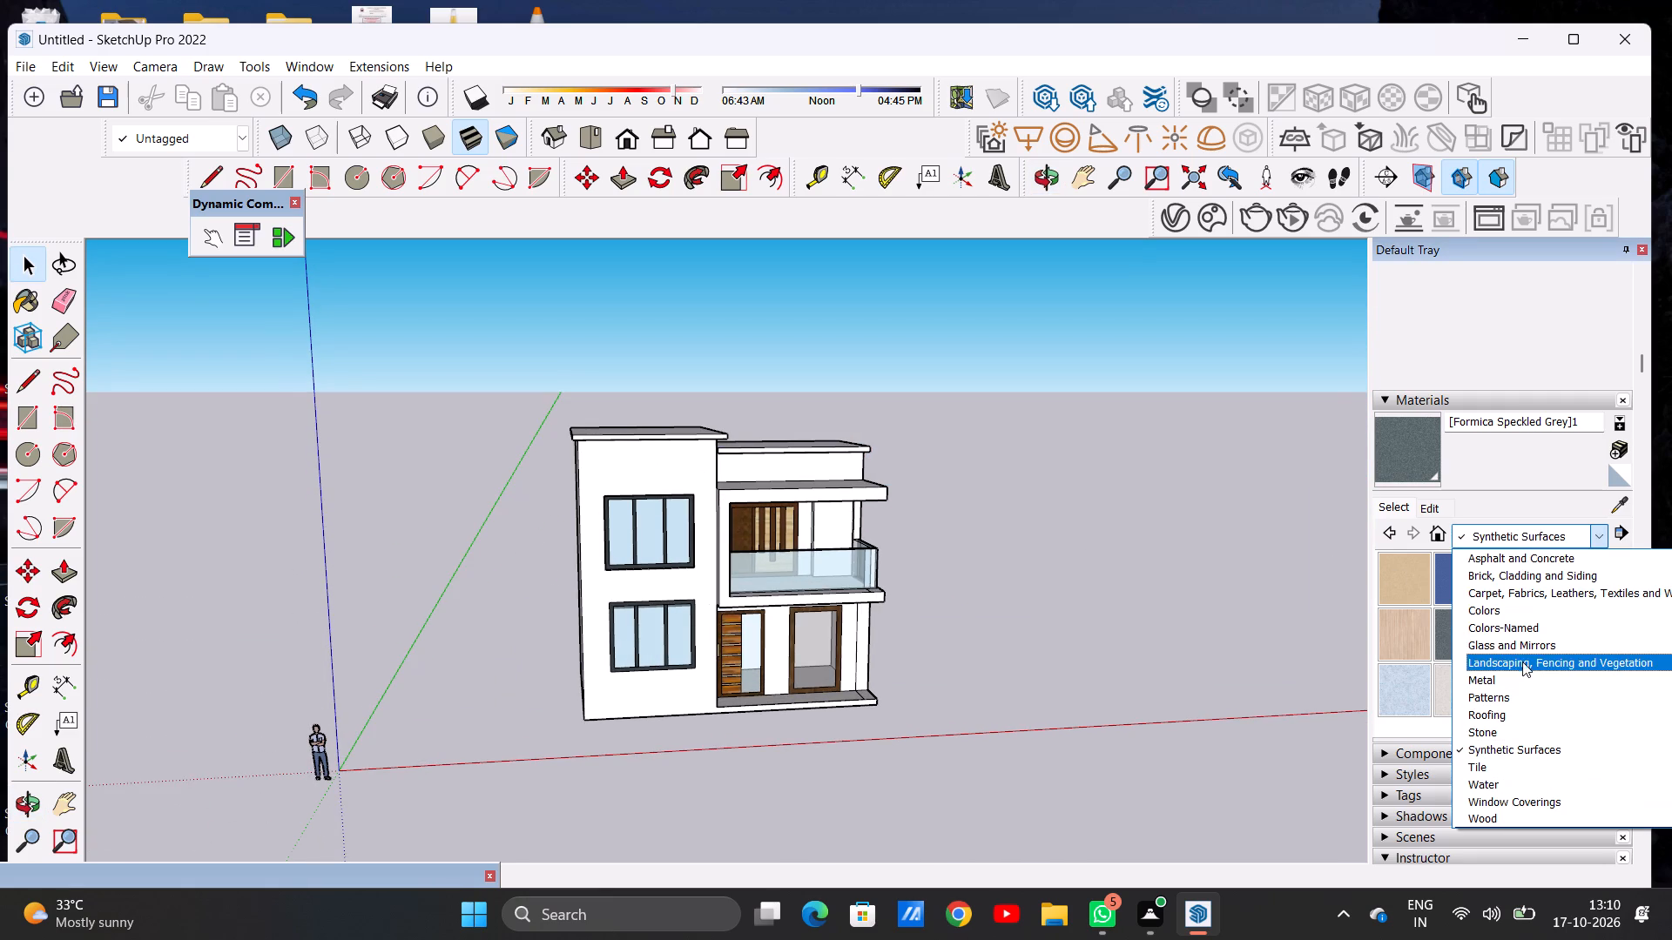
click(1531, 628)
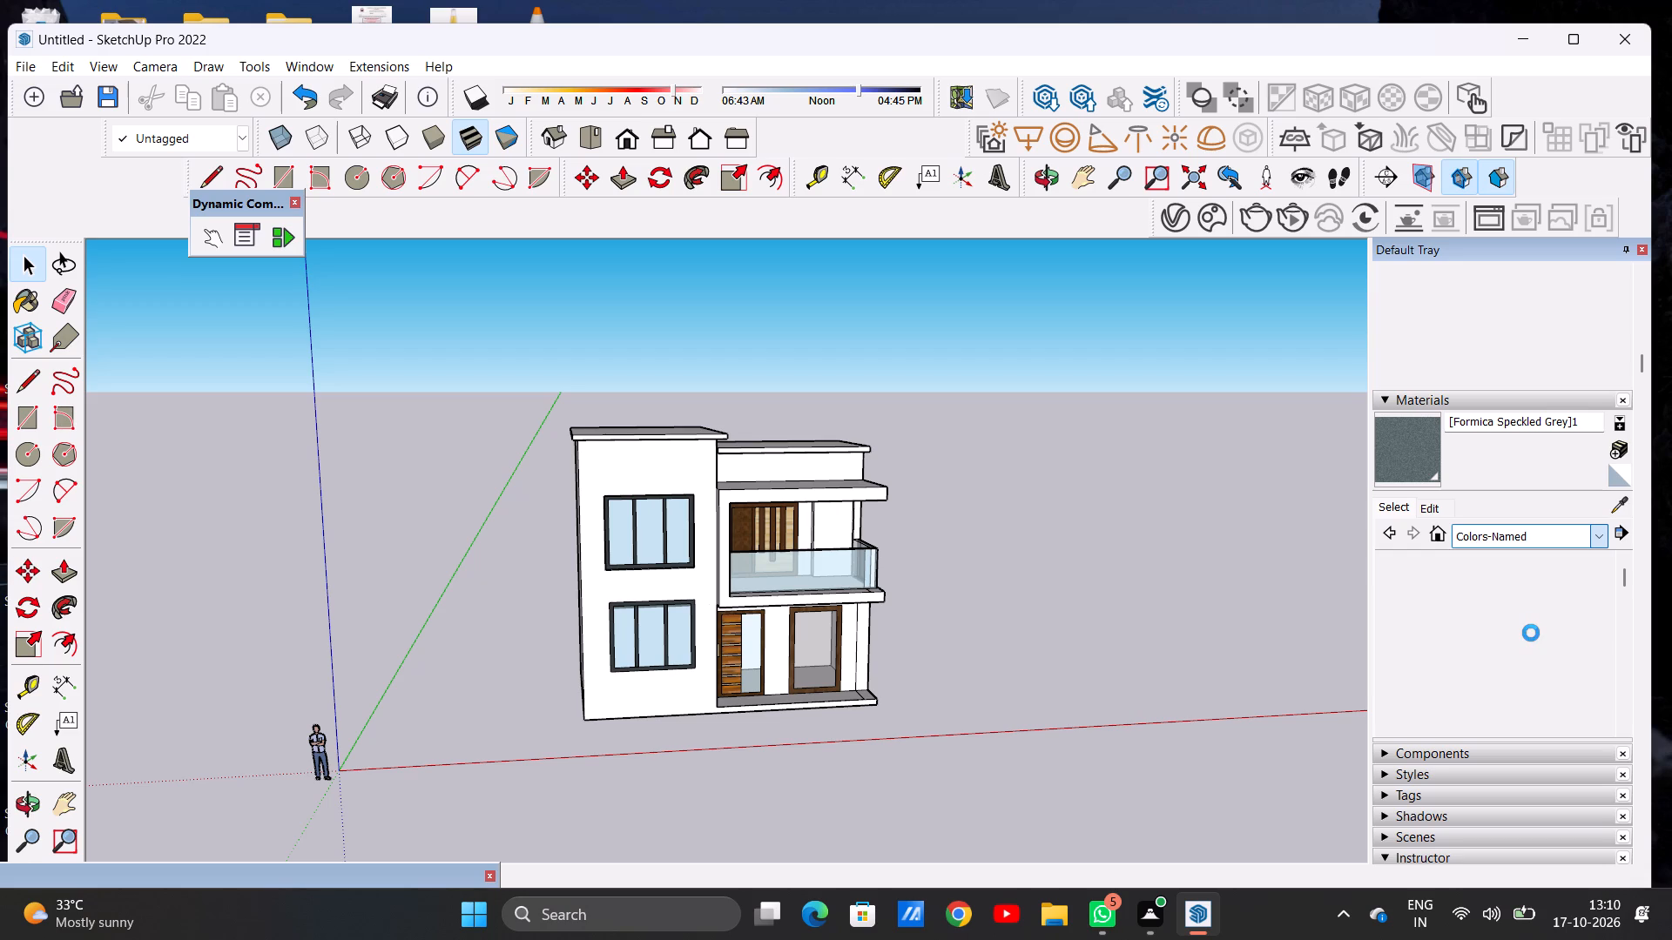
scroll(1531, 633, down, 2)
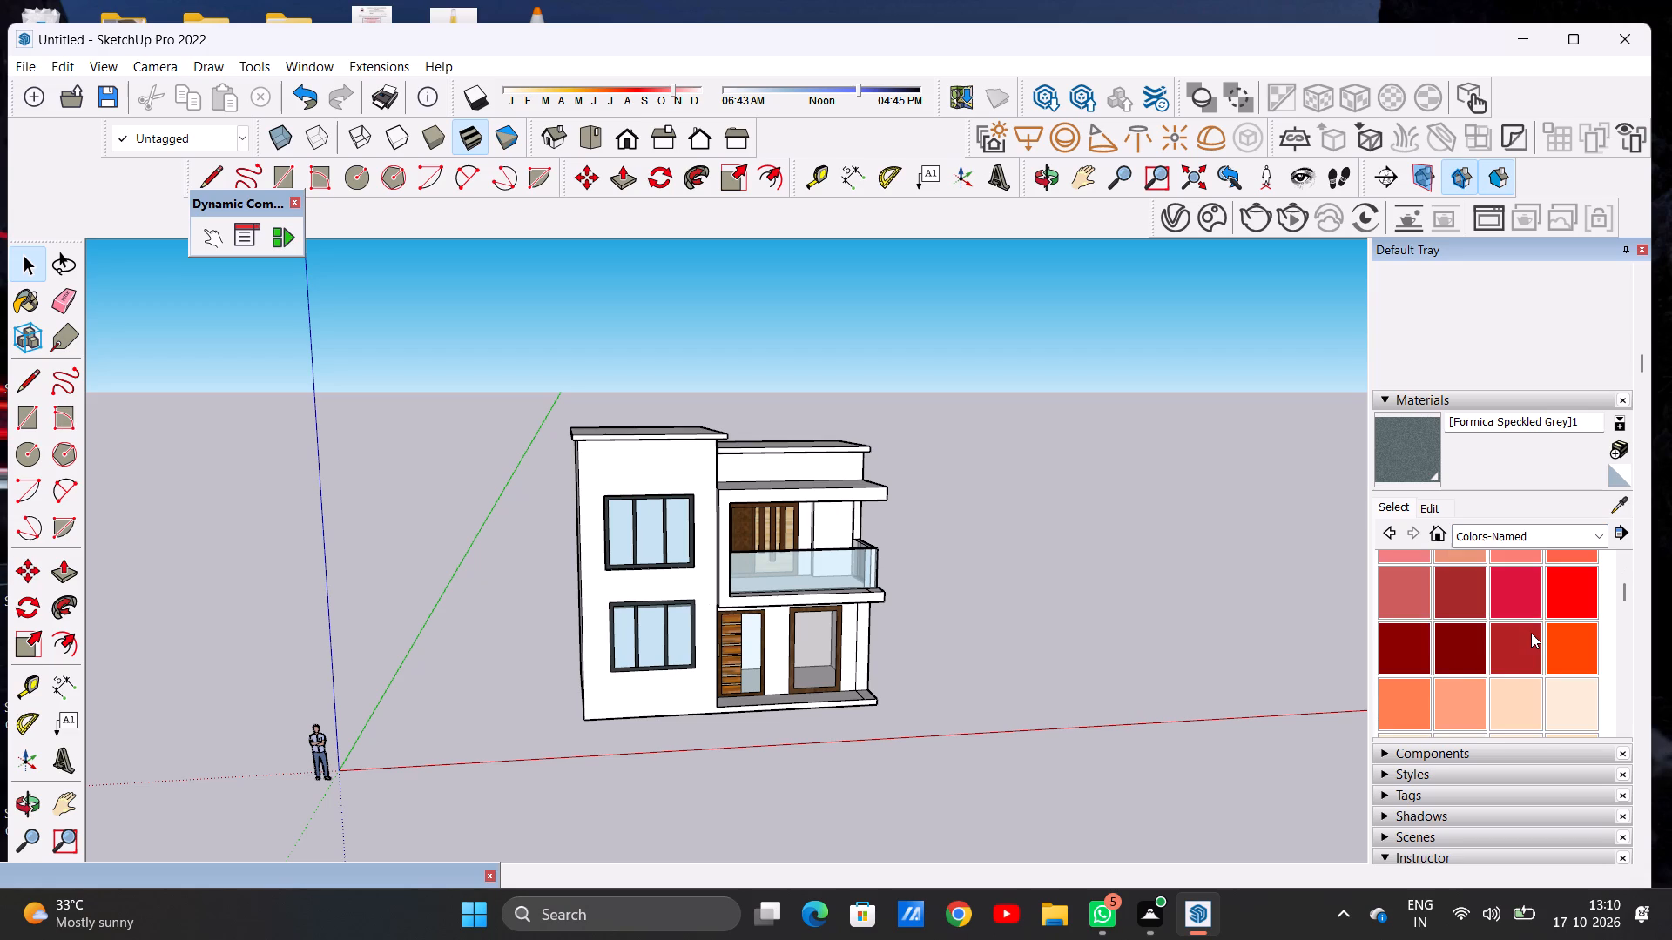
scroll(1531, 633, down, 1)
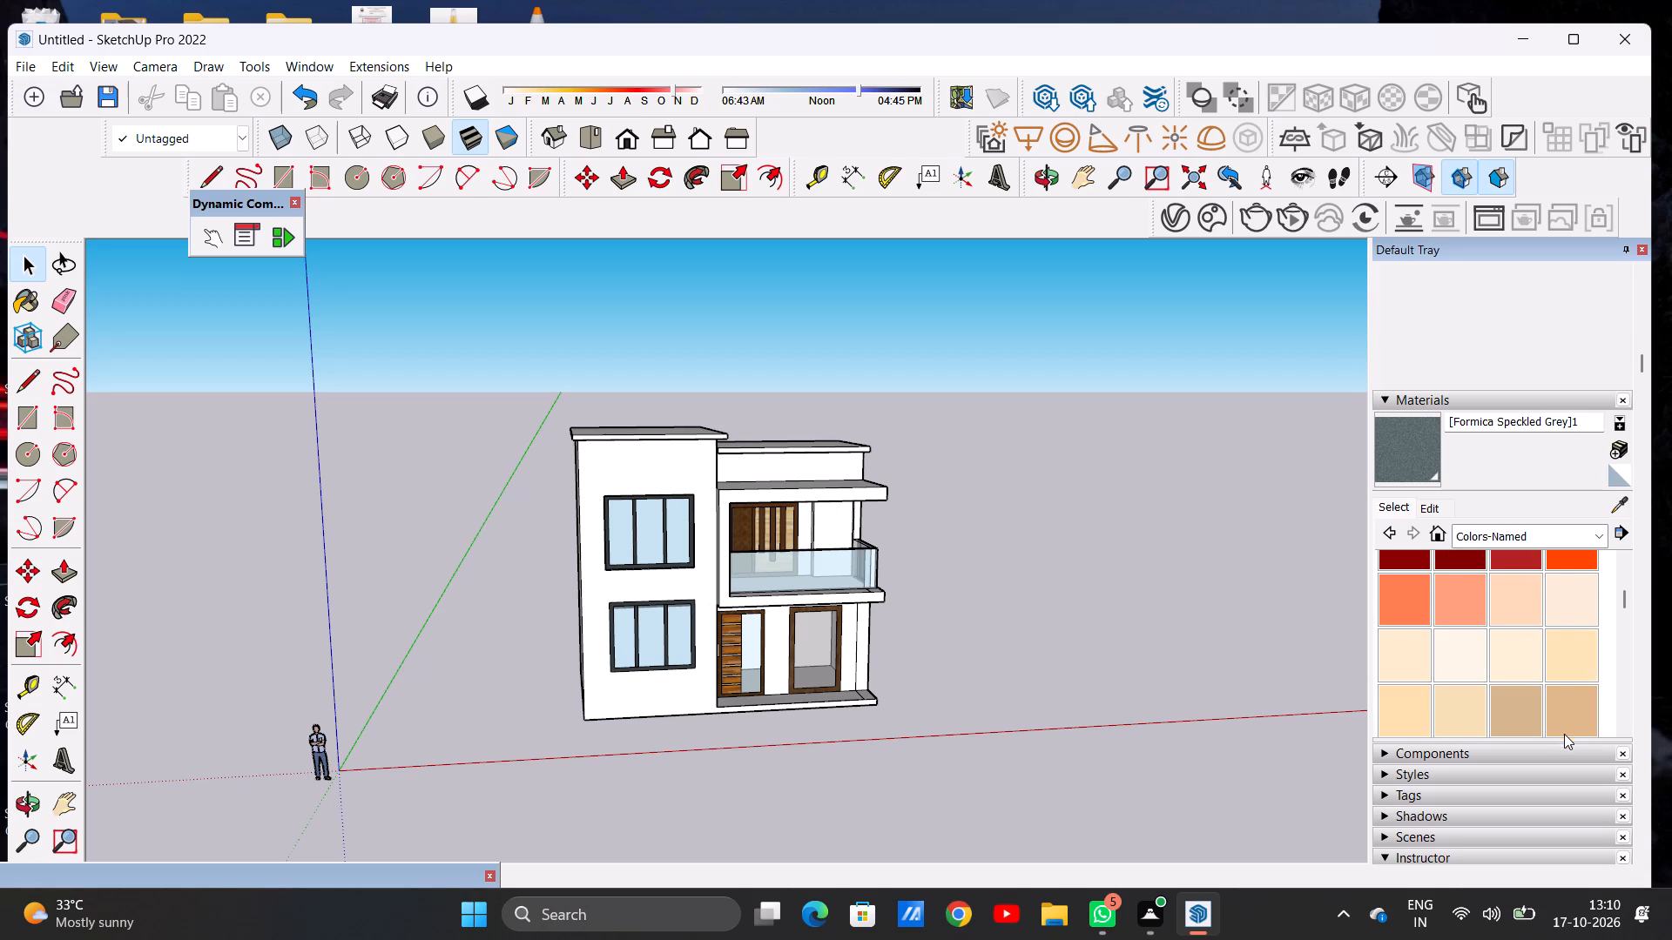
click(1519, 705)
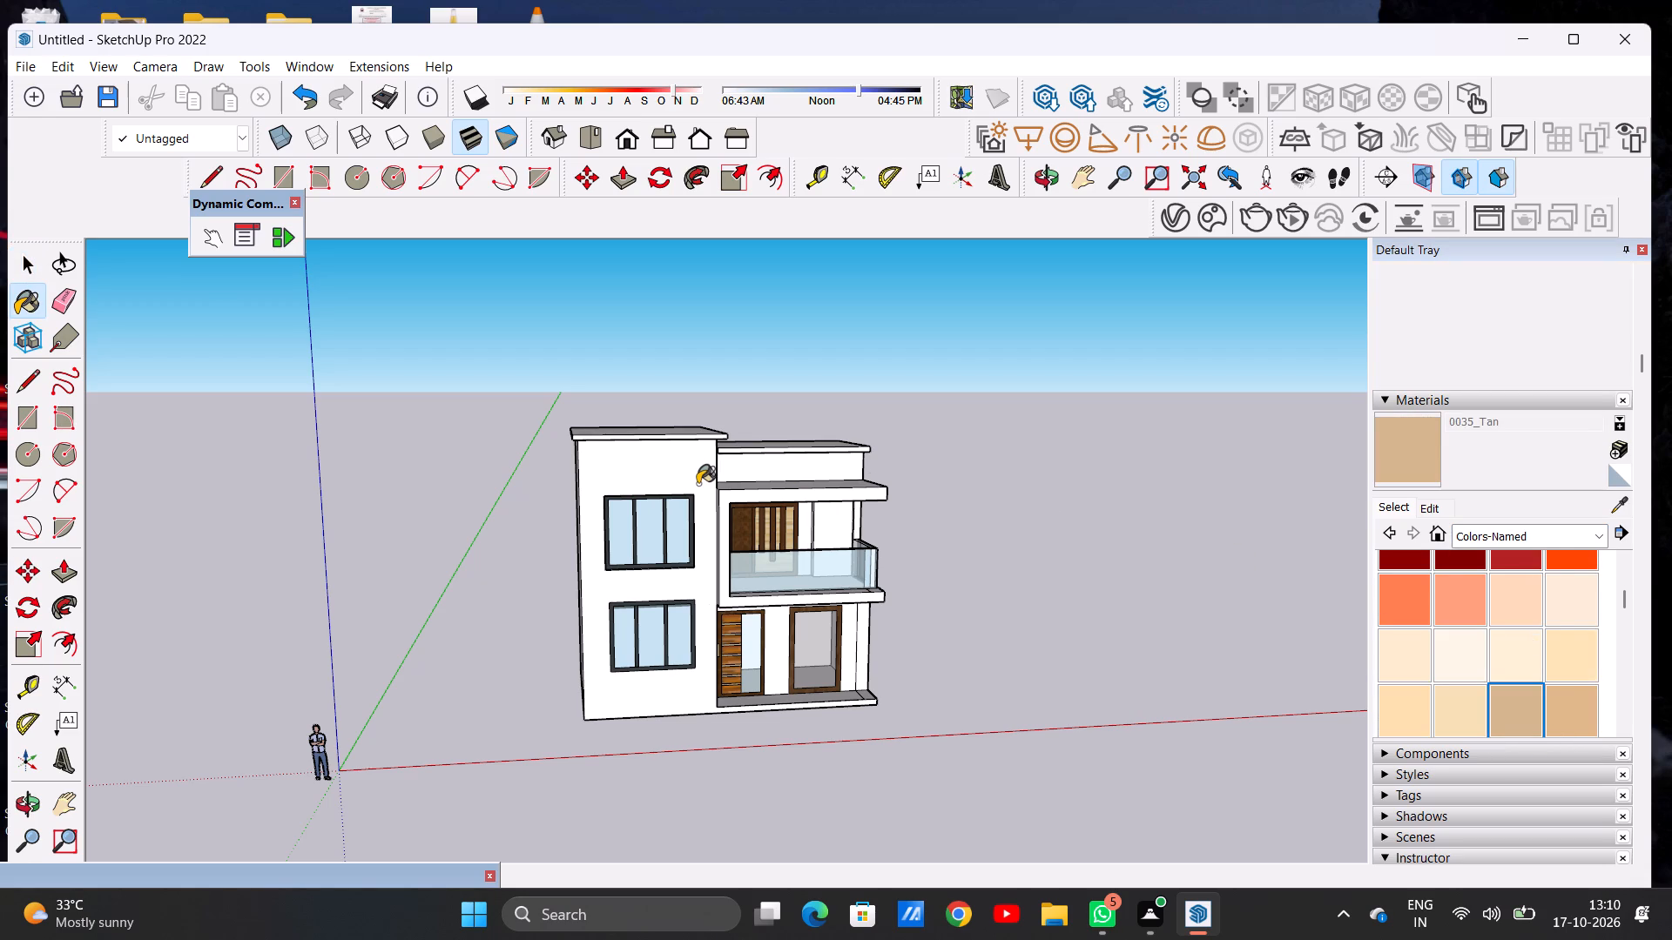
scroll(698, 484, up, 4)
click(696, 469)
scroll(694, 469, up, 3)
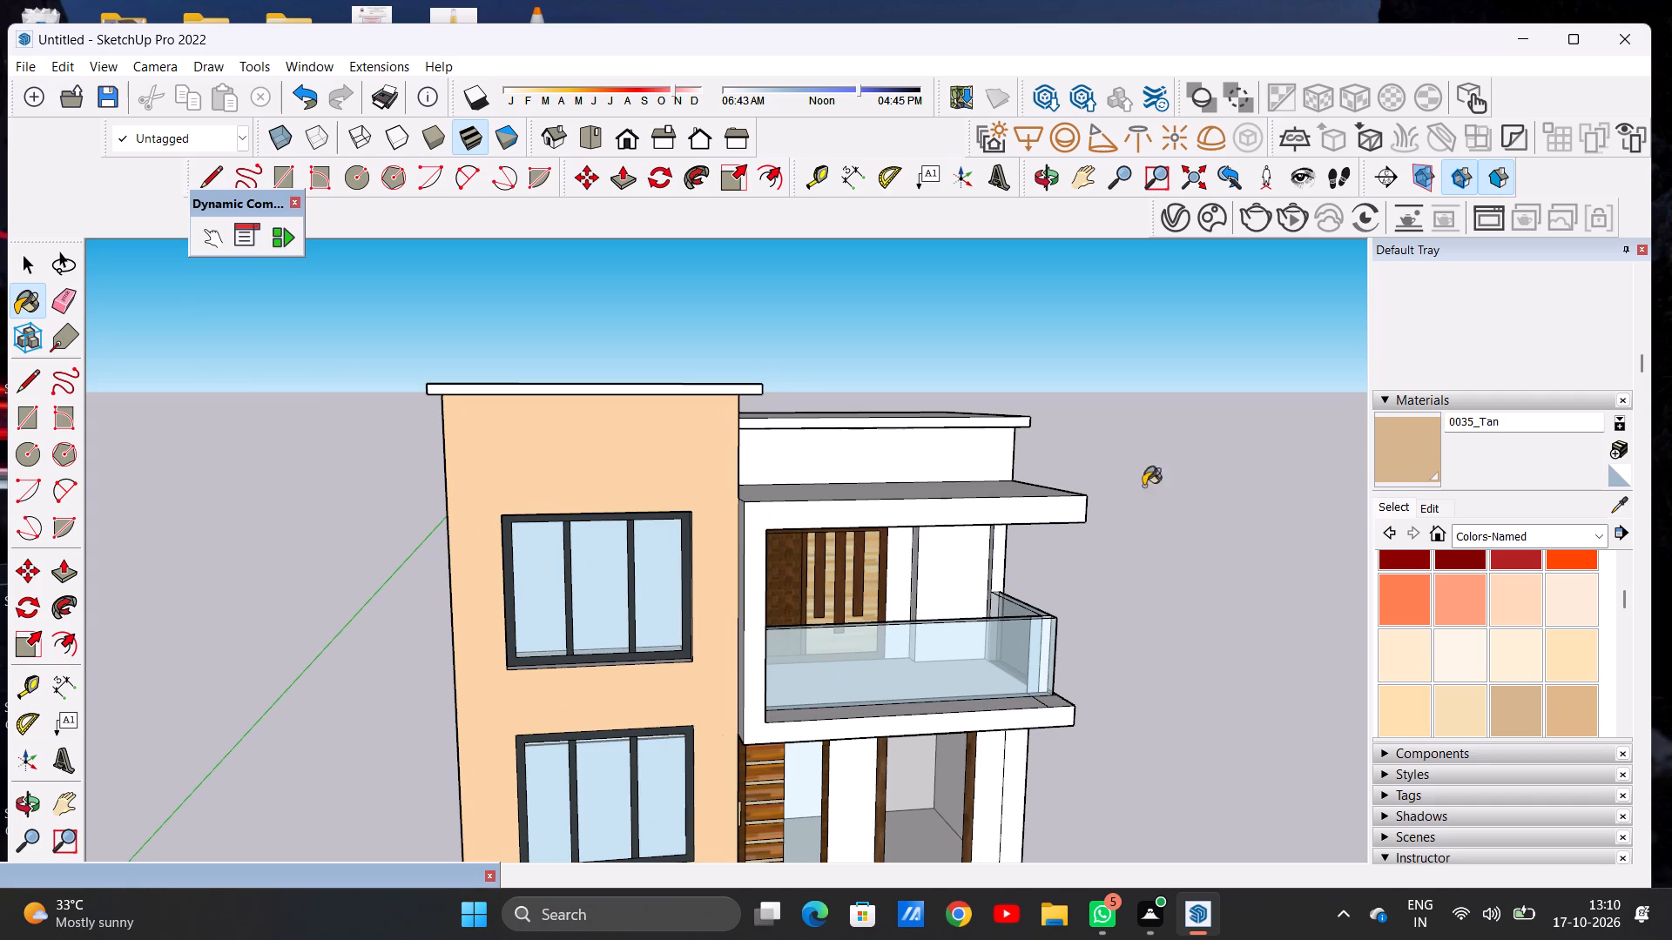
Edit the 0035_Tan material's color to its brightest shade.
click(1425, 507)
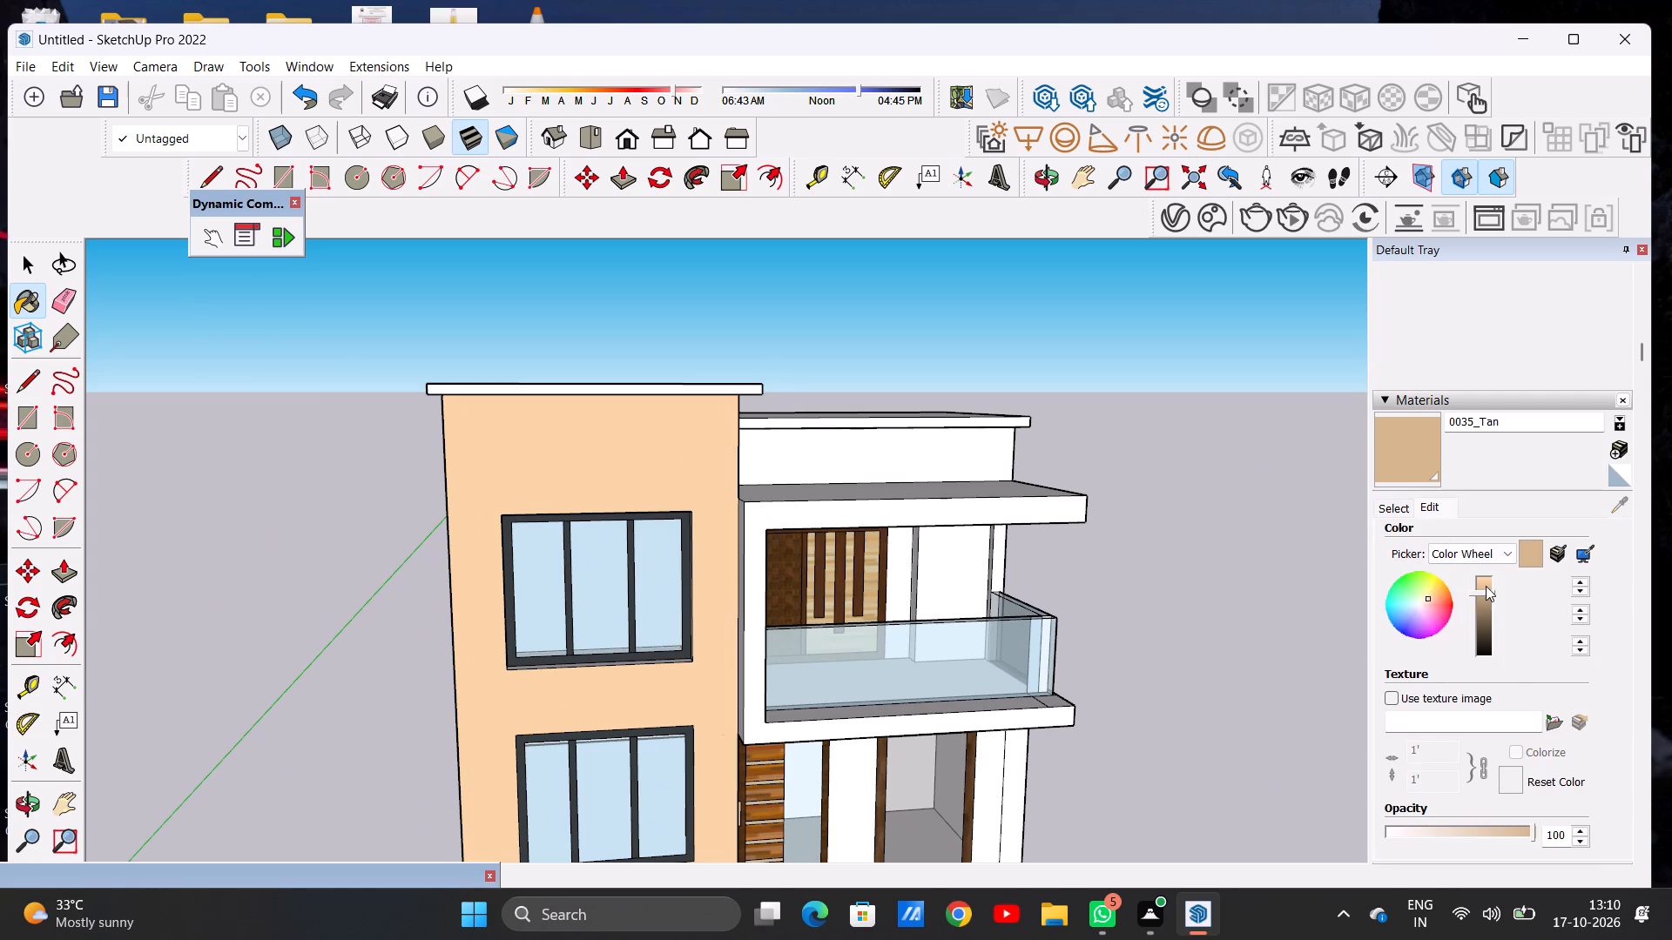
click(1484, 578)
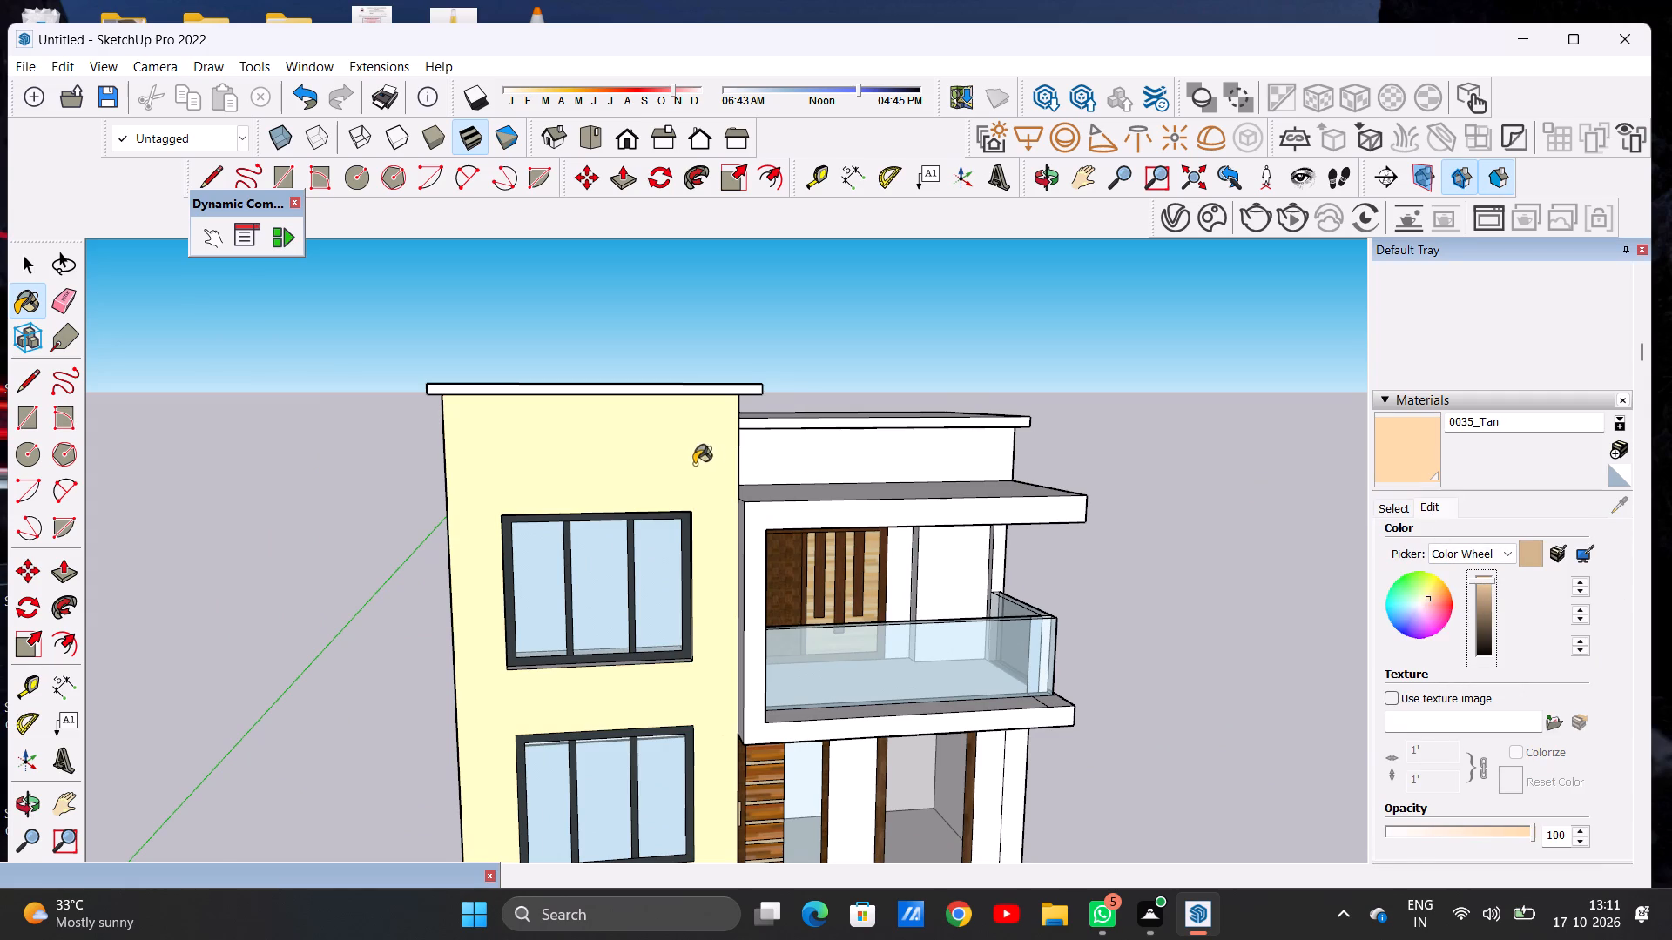
Examine the tan front wall against the balcony, roofs and side walls from several angles.
scroll(657, 465, down, 7)
scroll(536, 532, down, 1)
middle_drag(542, 527, 491, 581)
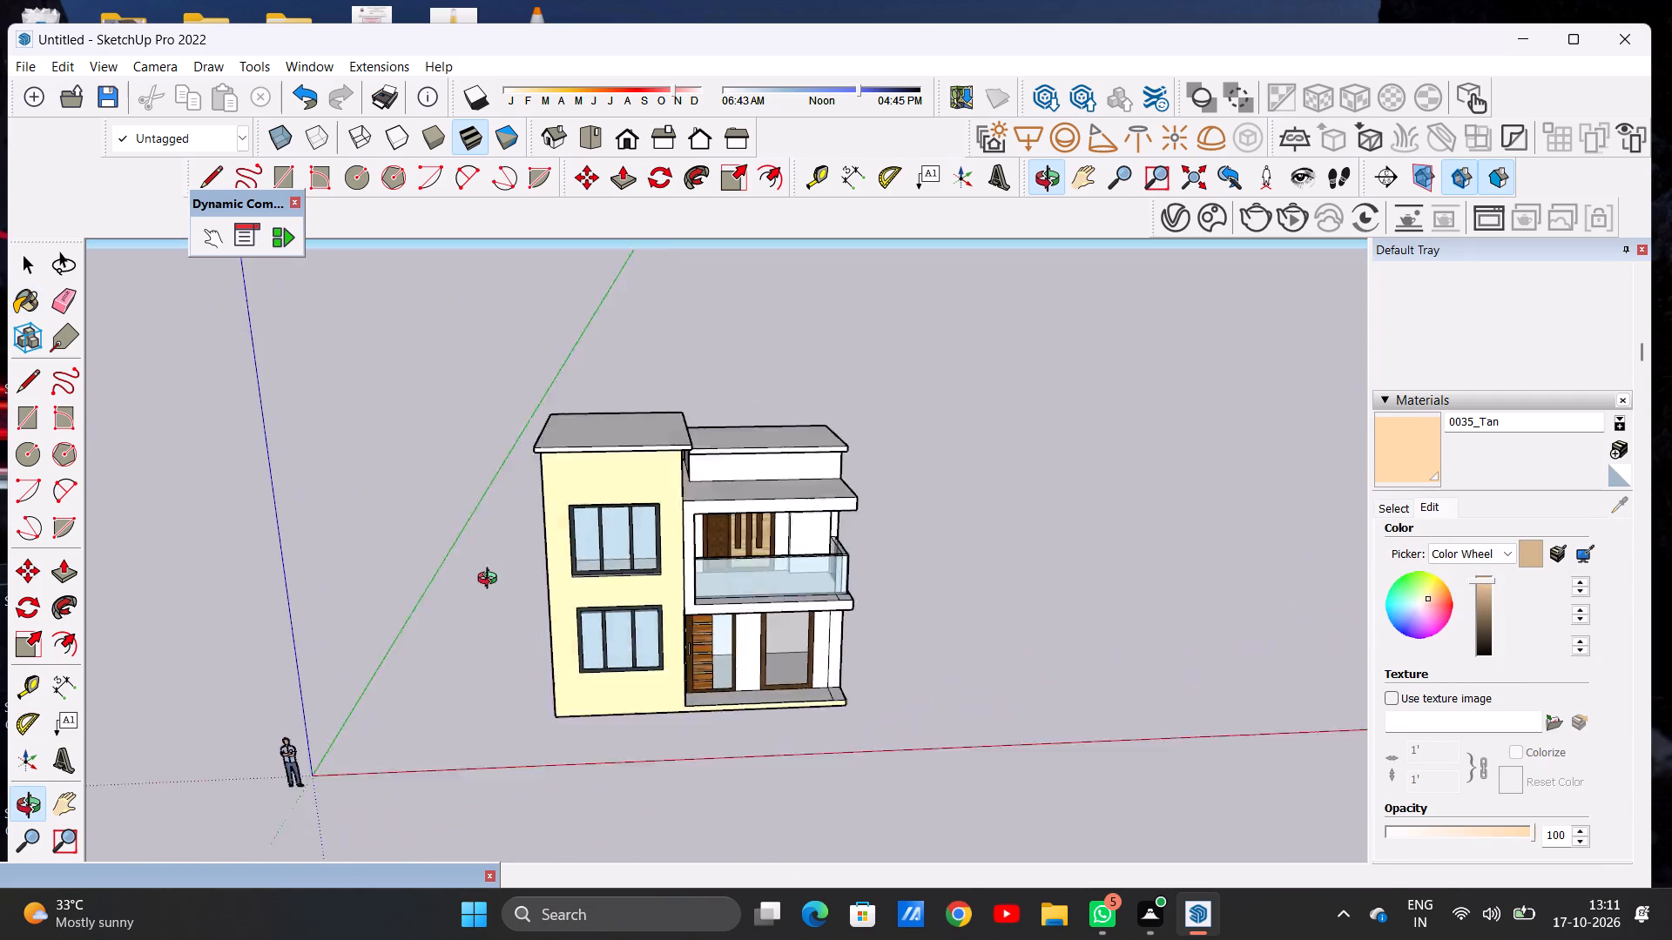
middle_drag(491, 581, 402, 554)
scroll(619, 510, up, 18)
scroll(940, 468, down, 11)
middle_drag(894, 596, 701, 544)
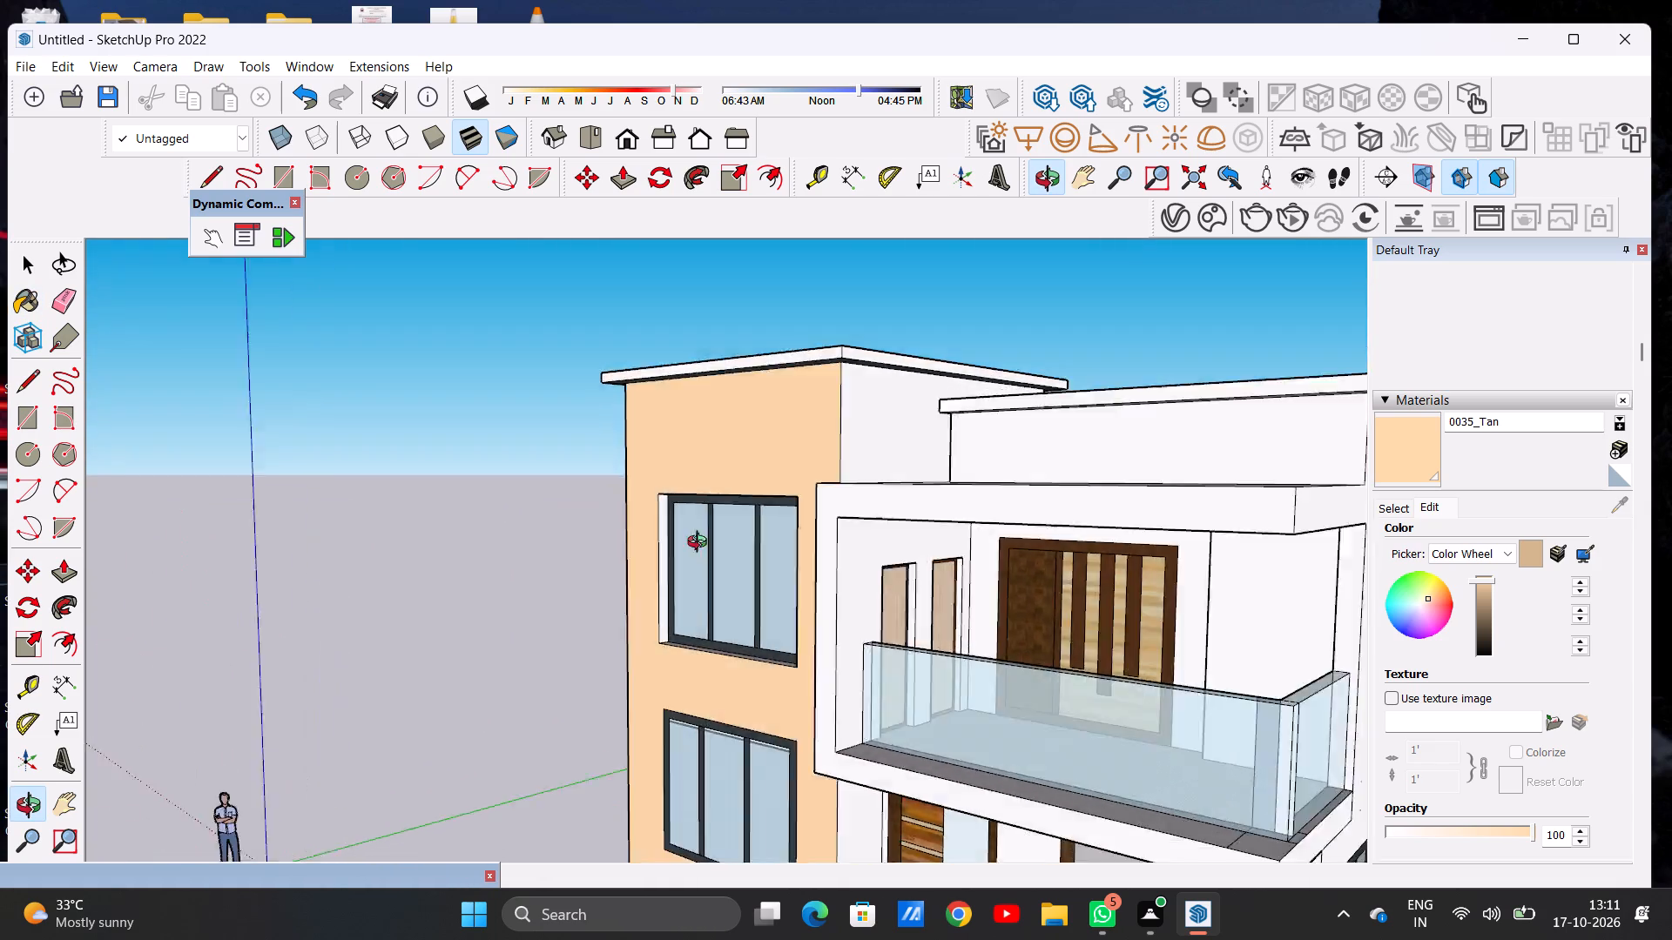
middle_drag(701, 544, 987, 564)
middle_drag(714, 542, 971, 518)
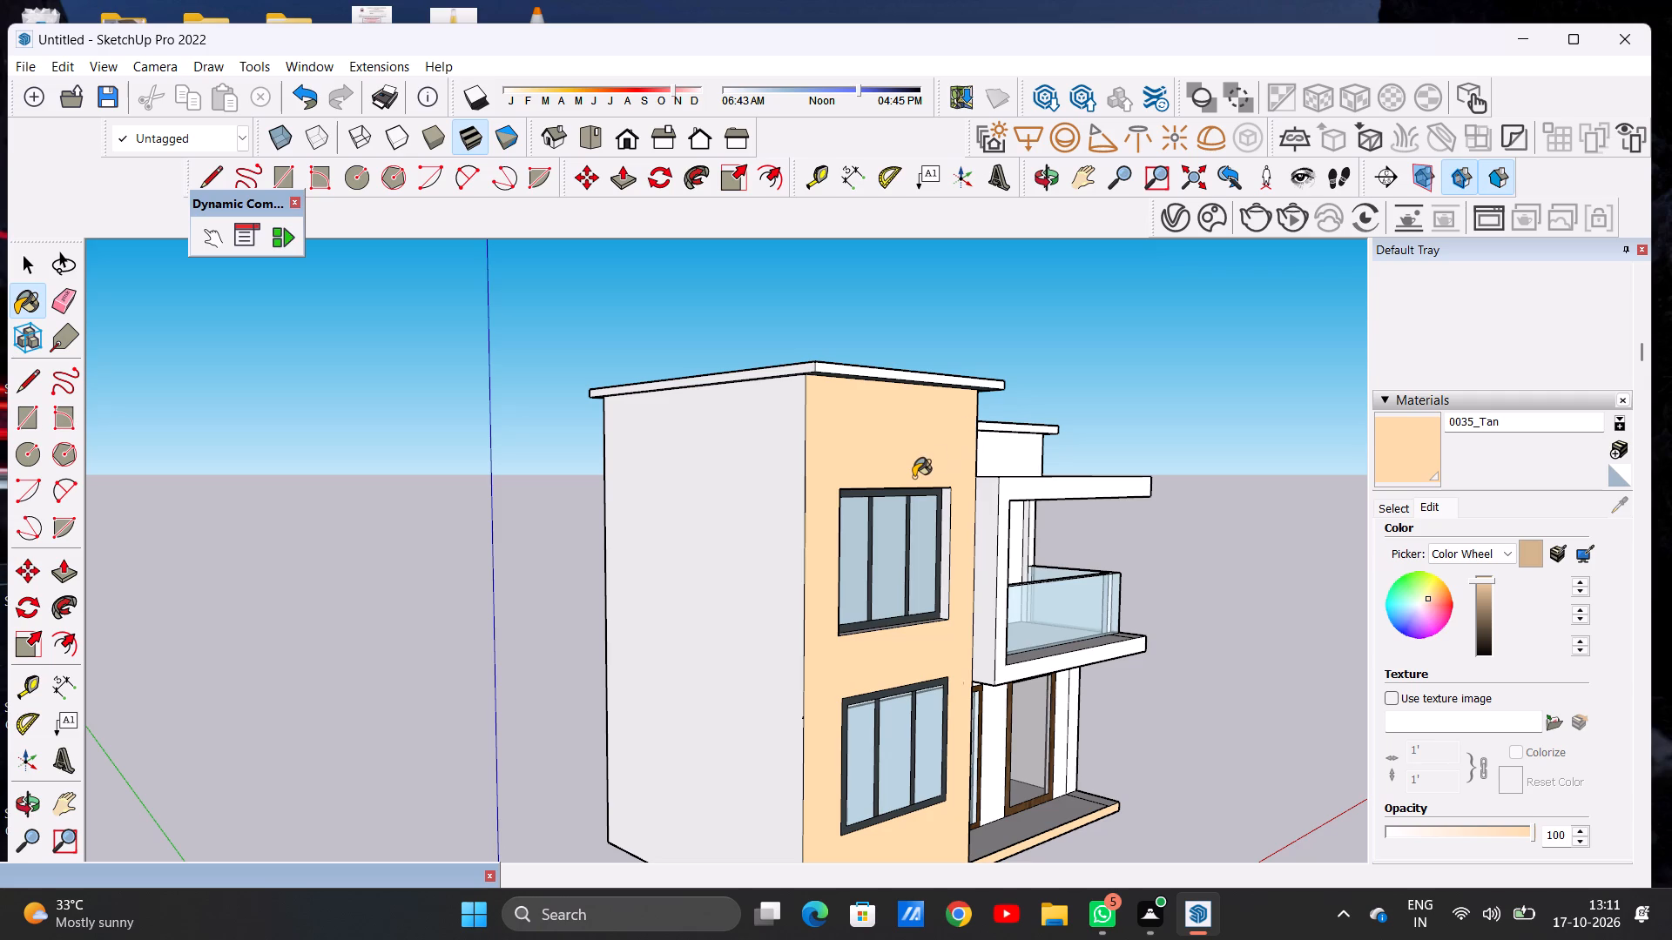
scroll(875, 528, down, 10)
middle_drag(946, 563, 855, 557)
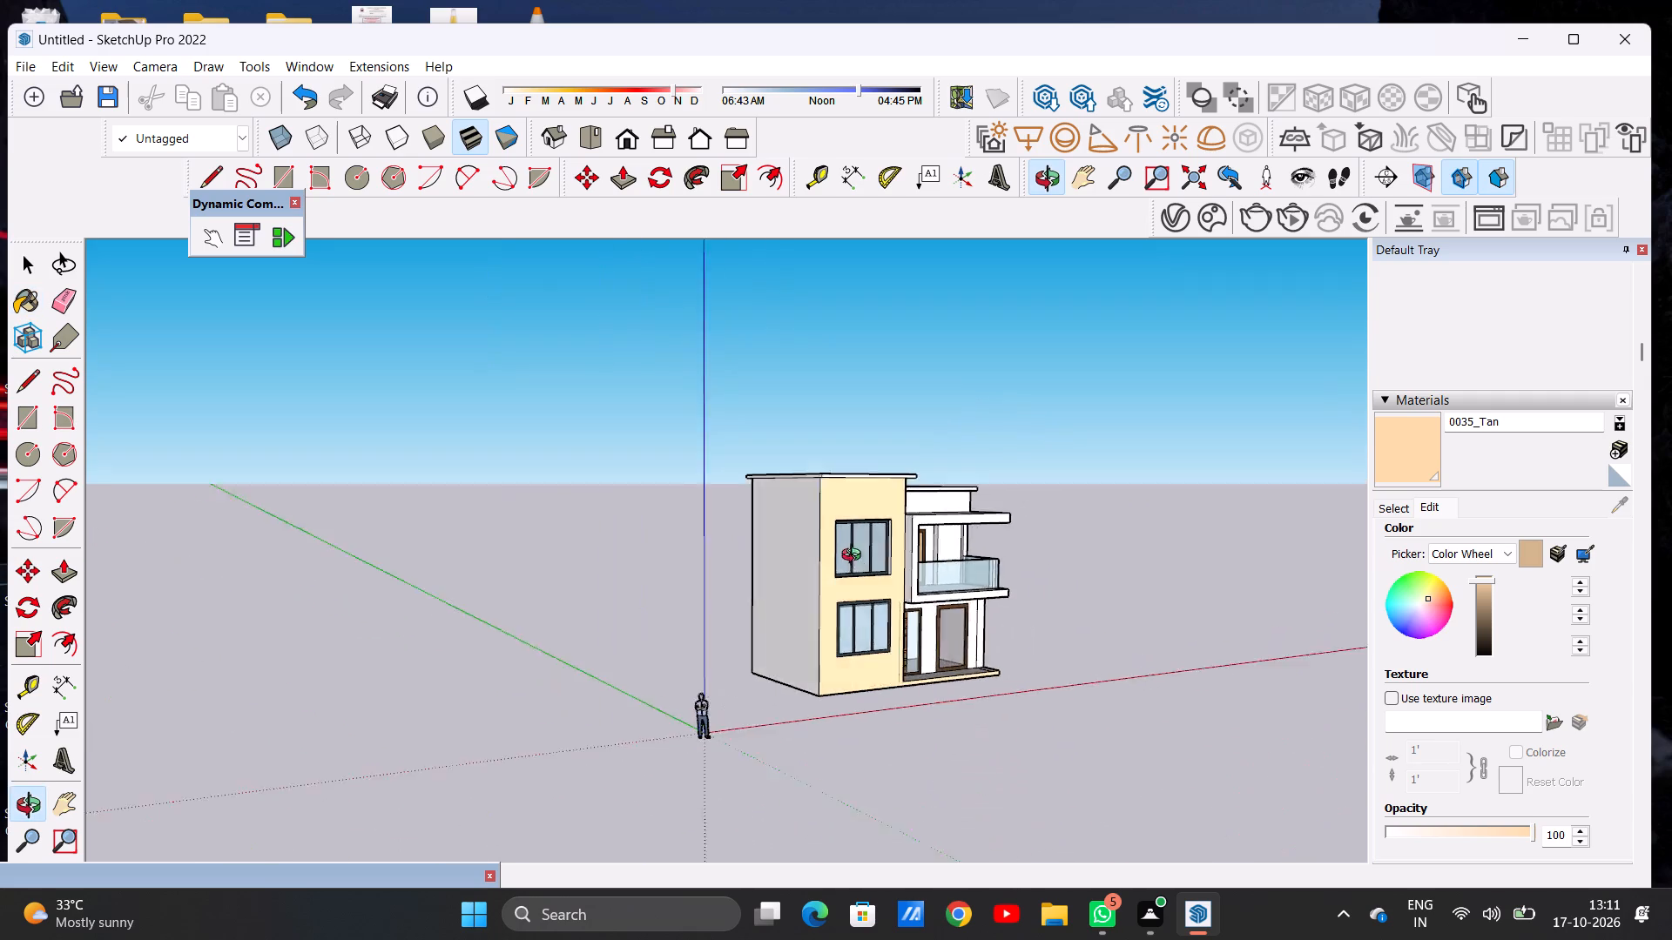
middle_drag(855, 557, 674, 554)
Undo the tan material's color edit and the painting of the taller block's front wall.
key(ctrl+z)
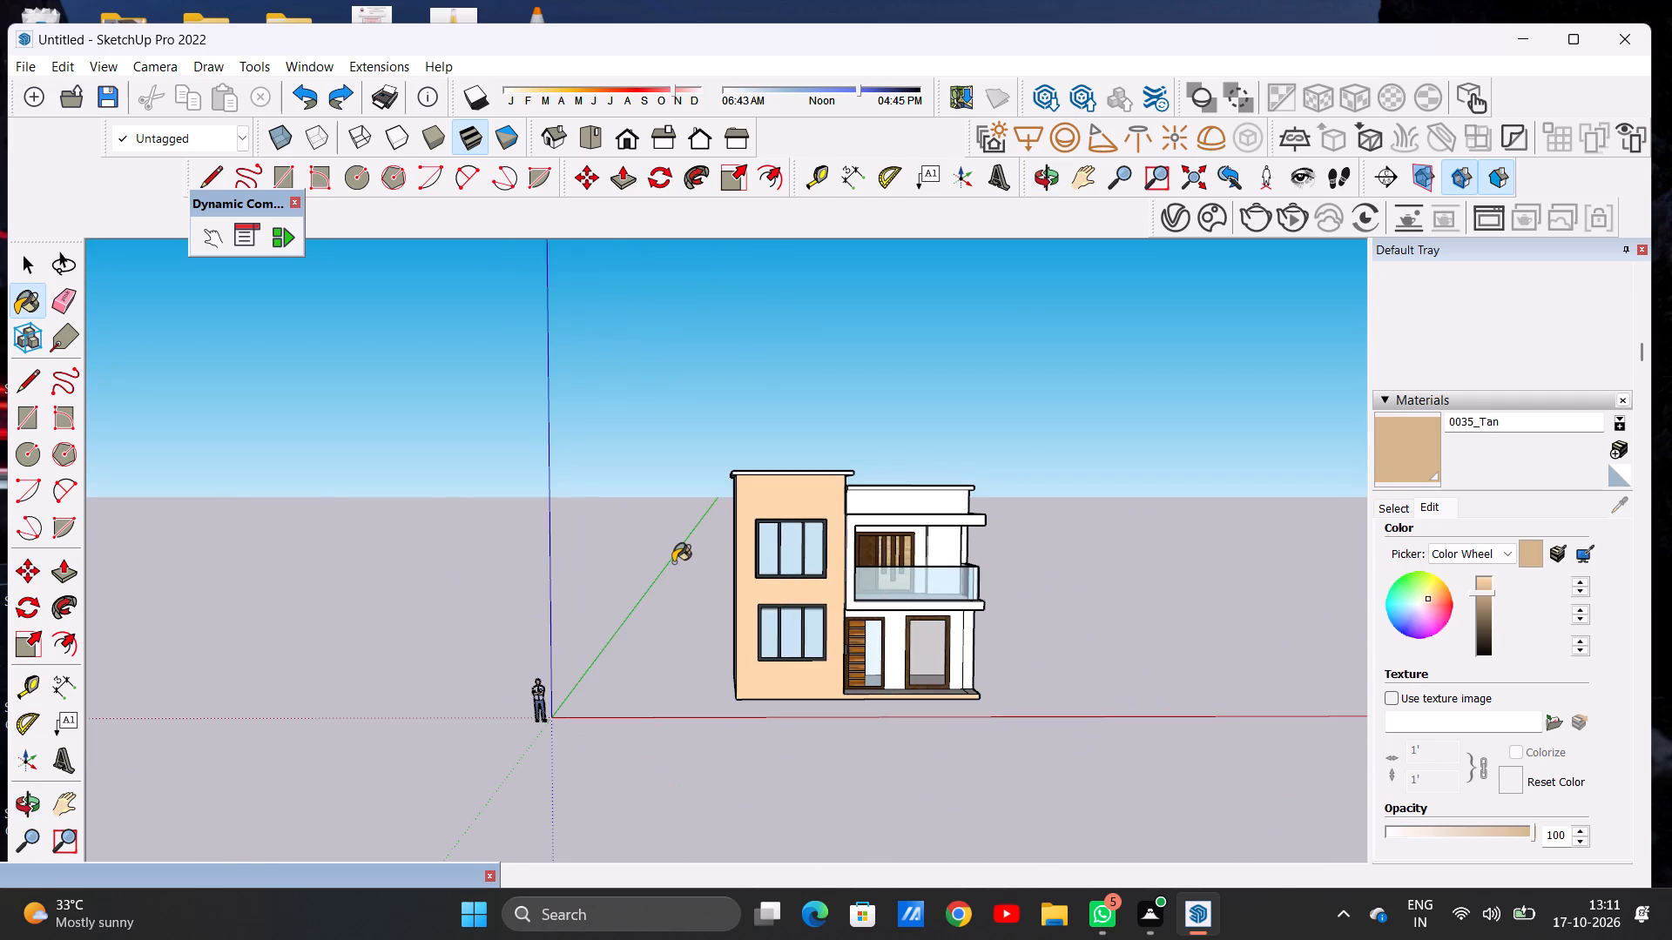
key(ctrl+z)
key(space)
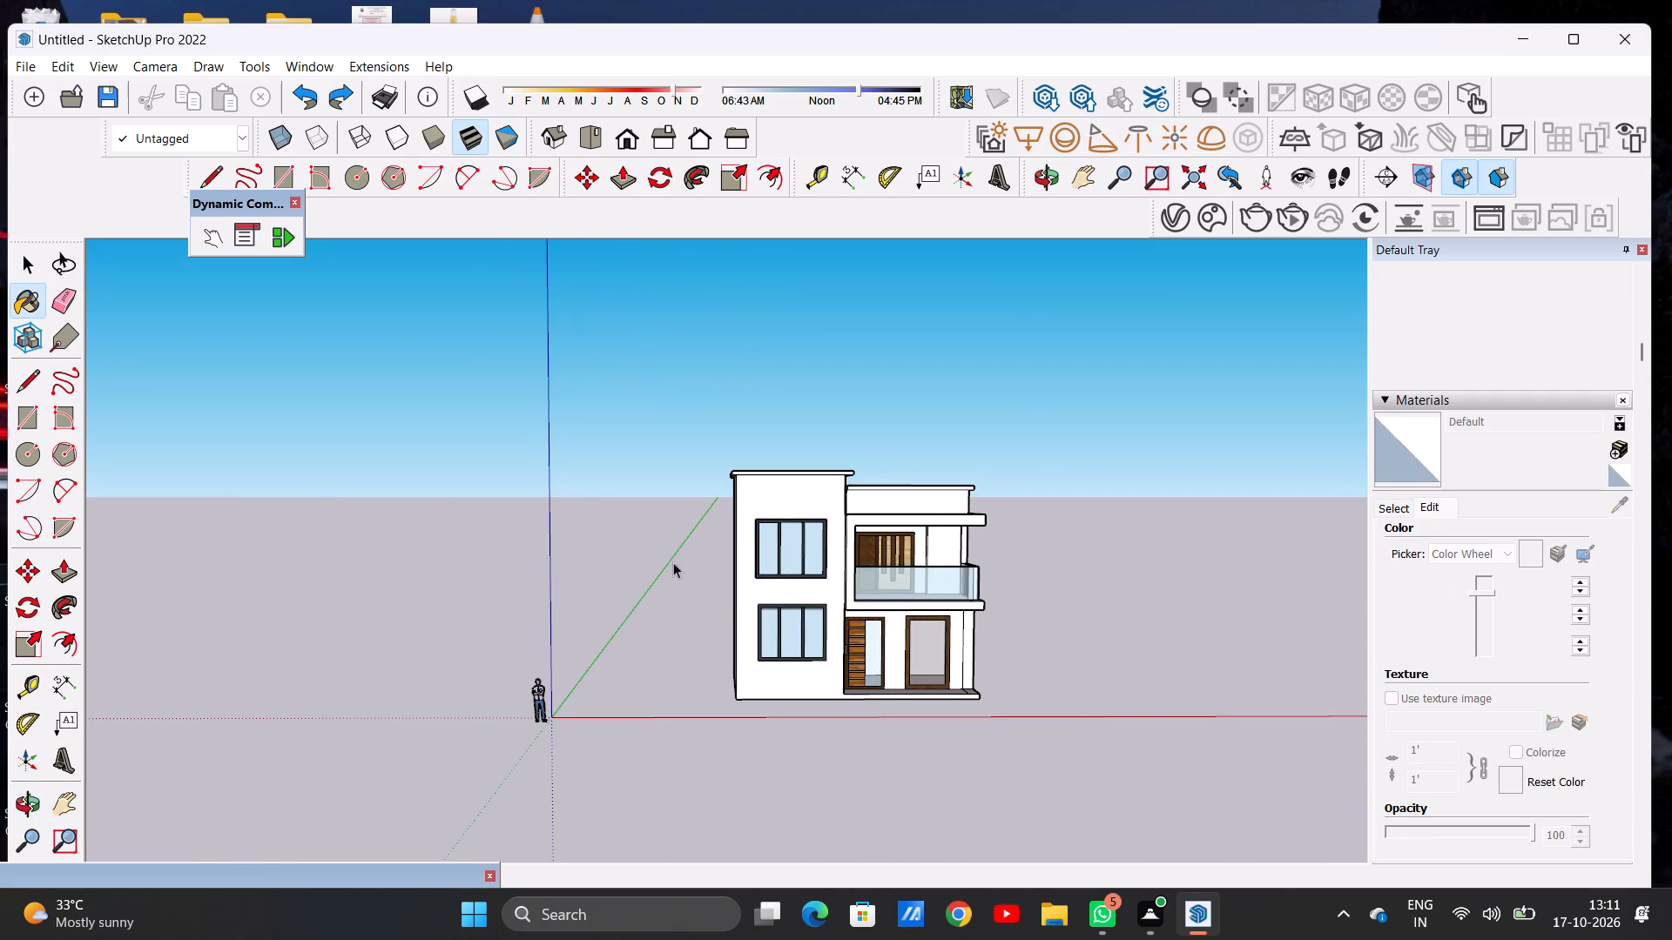
Examine the villa's window side, balcony area and full front facade from several angles.
scroll(890, 582, up, 3)
middle_drag(965, 527, 380, 582)
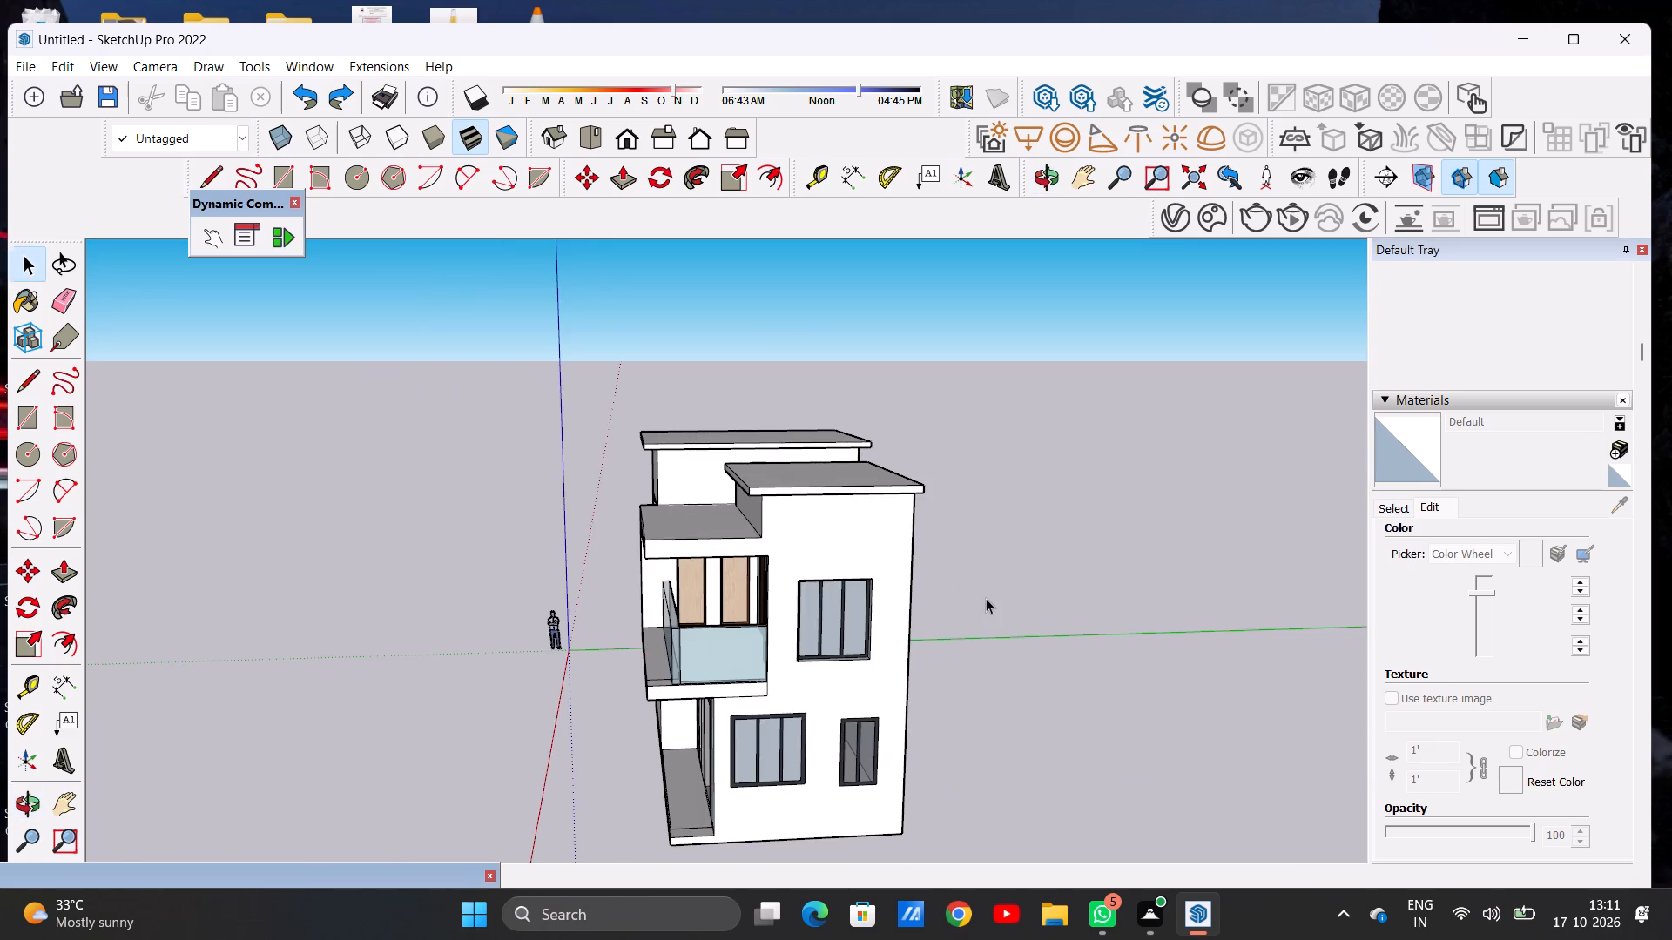
middle_drag(986, 598, 1021, 677)
middle_drag(505, 574, 747, 553)
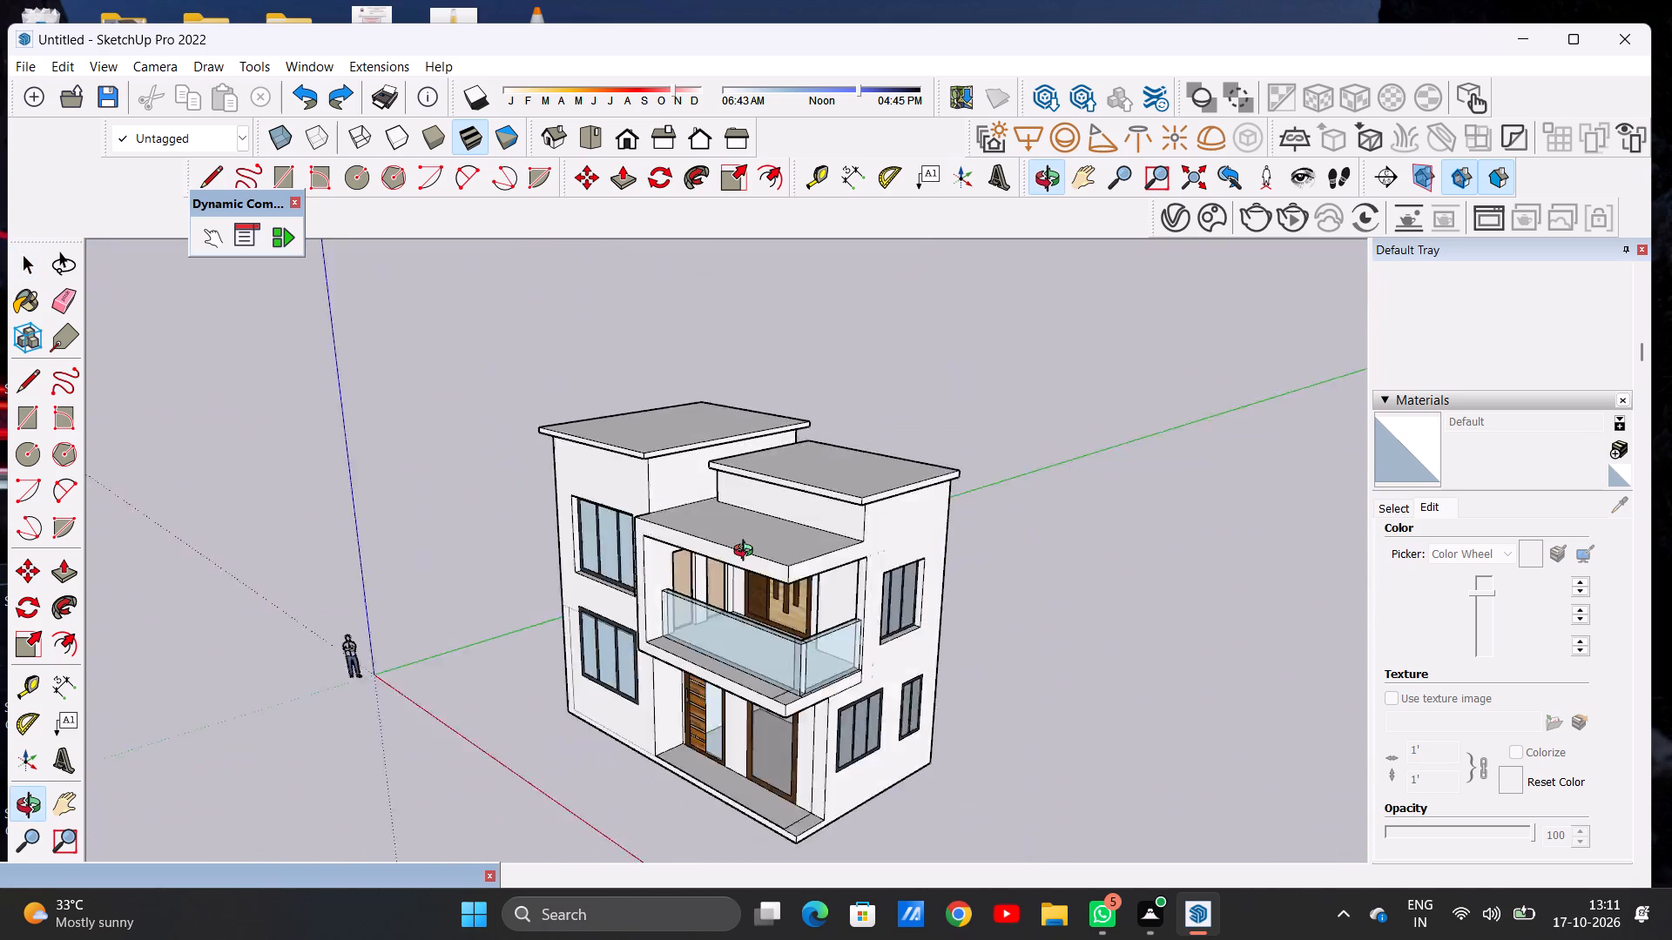
middle_drag(747, 553, 1026, 499)
scroll(832, 607, up, 11)
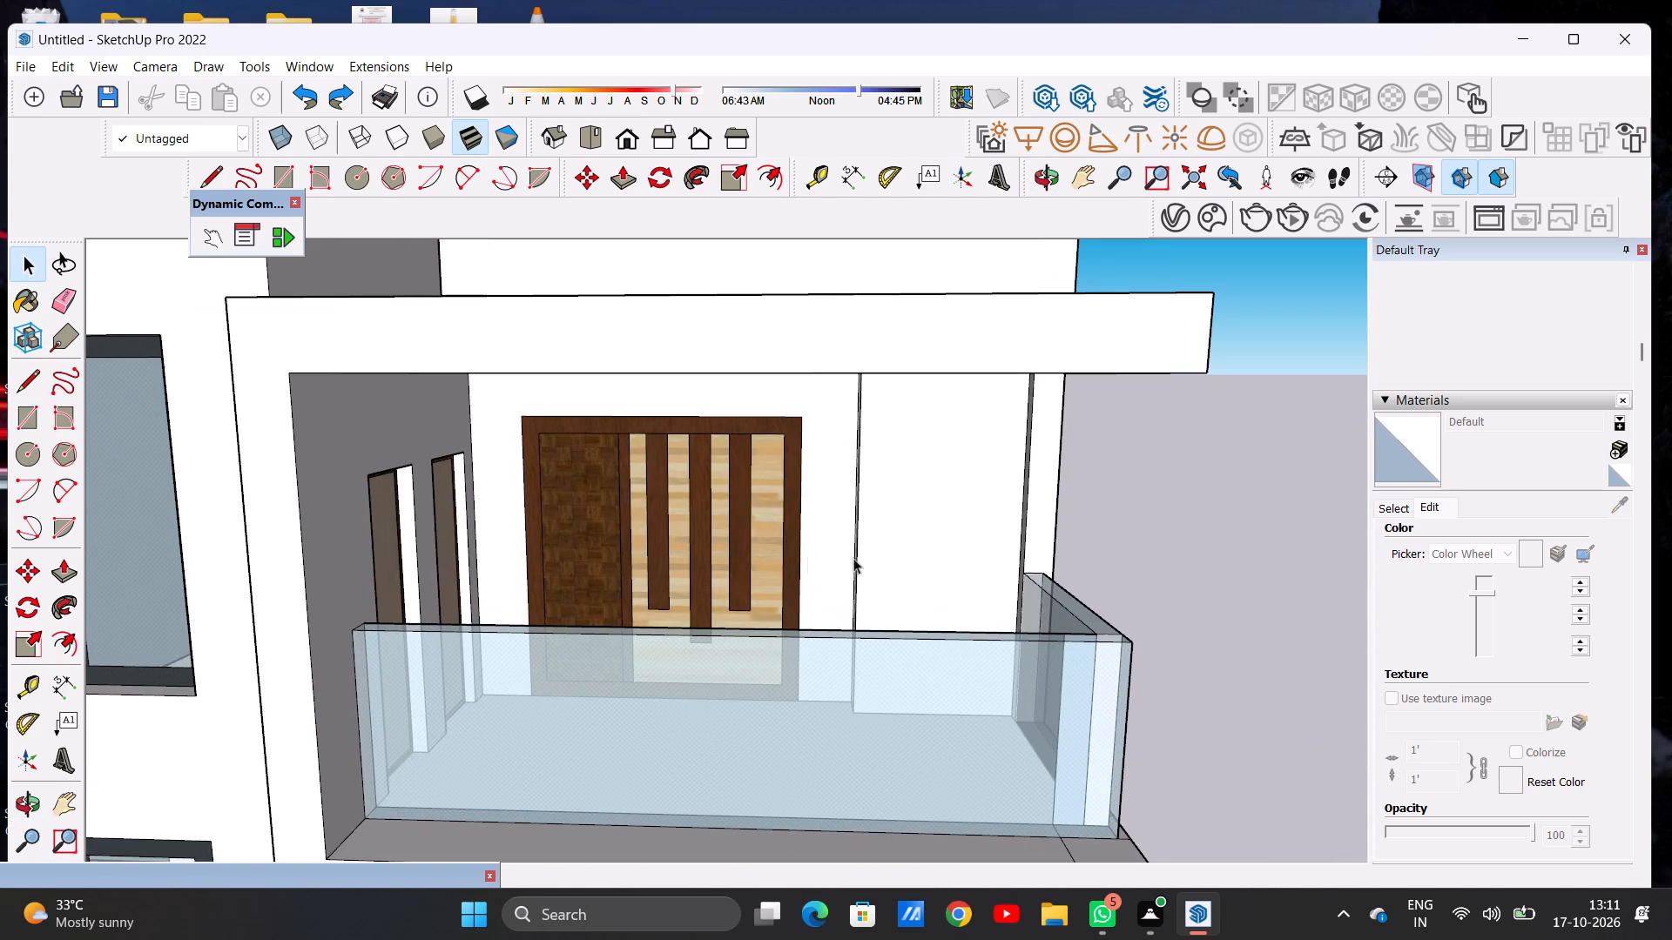
scroll(918, 547, down, 5)
middle_drag(863, 596, 861, 542)
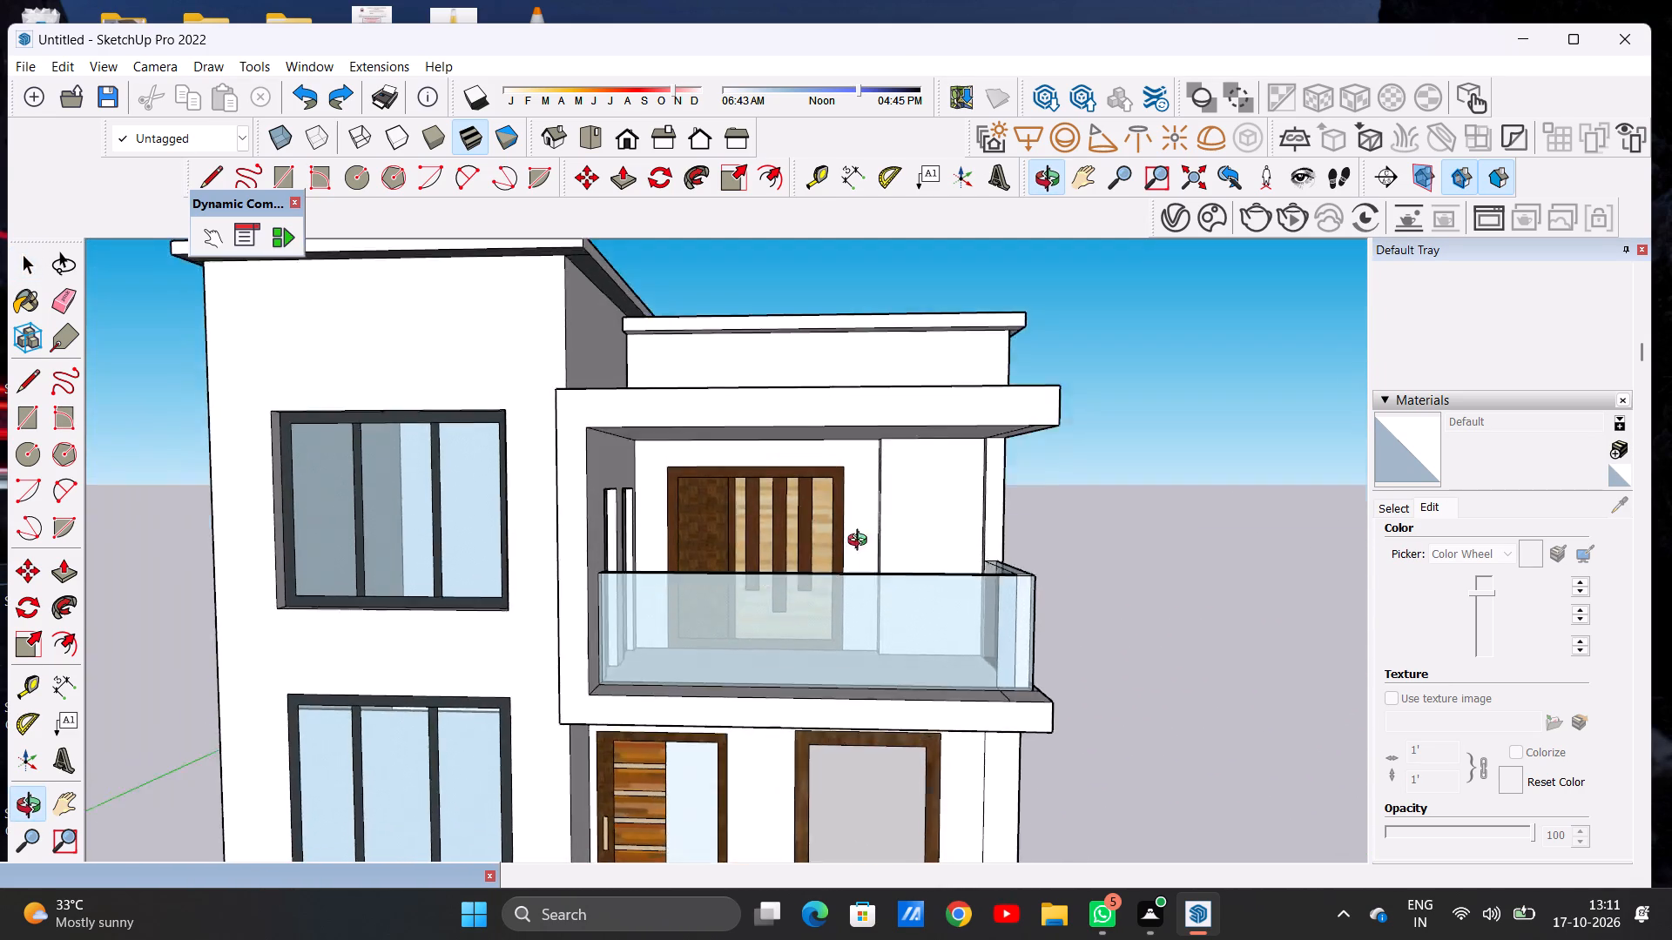
middle_drag(861, 542, 1035, 605)
middle_drag(1035, 605, 698, 520)
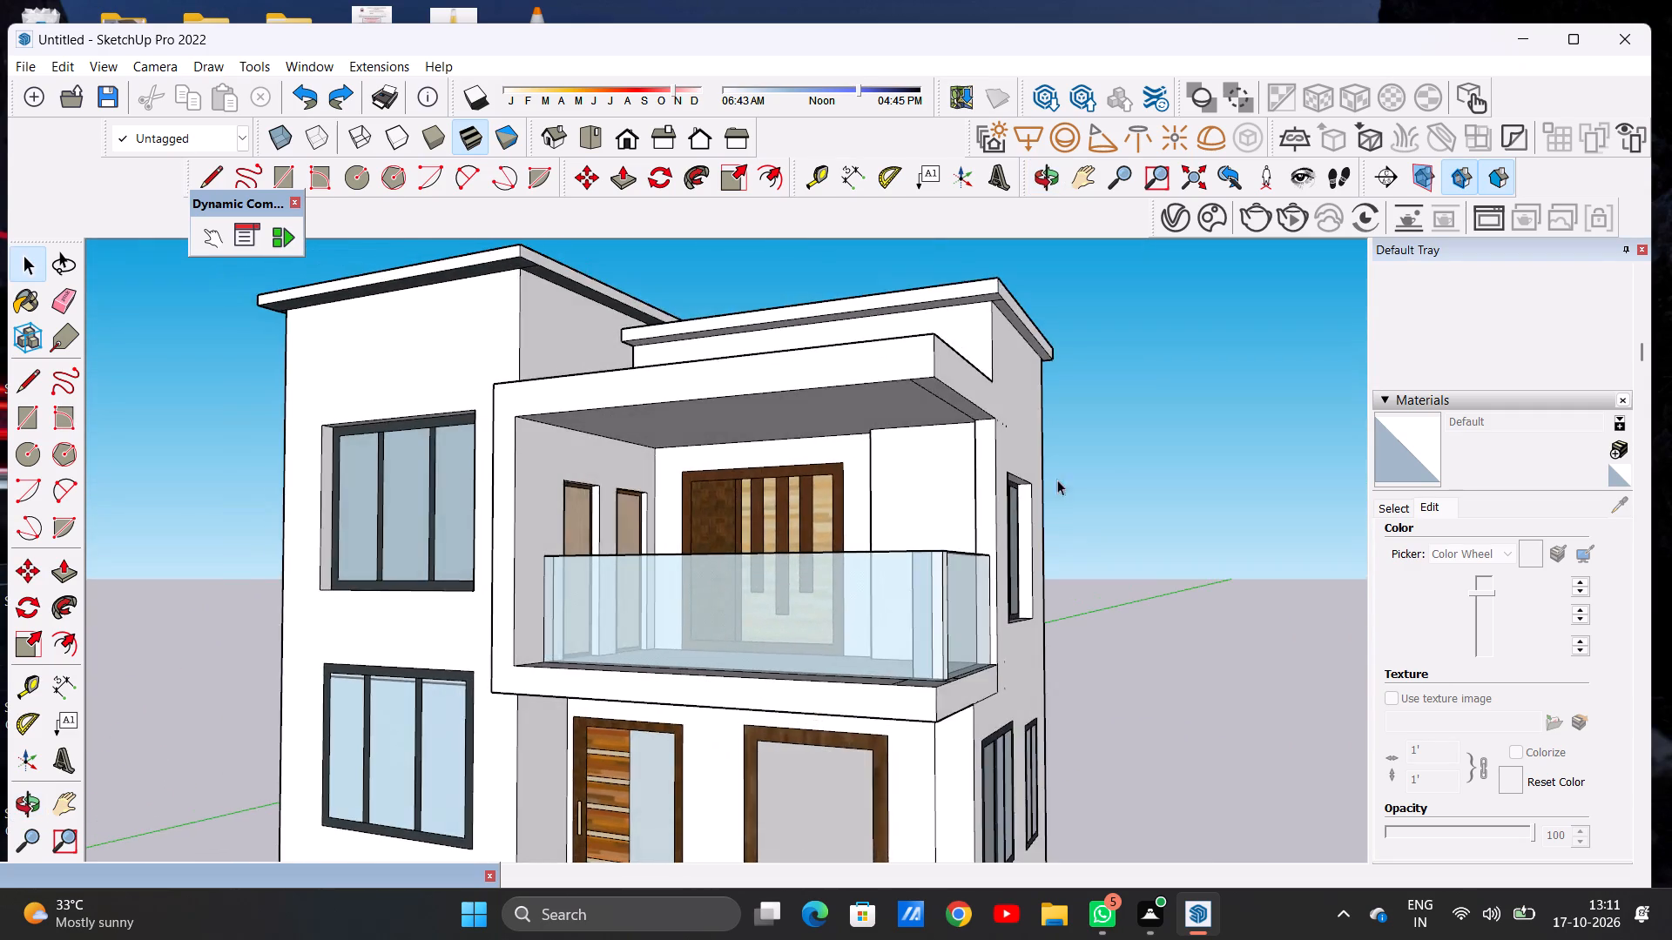
scroll(1111, 469, down, 13)
middle_drag(945, 491, 1072, 542)
scroll(914, 511, up, 4)
middle_drag(603, 491, 644, 475)
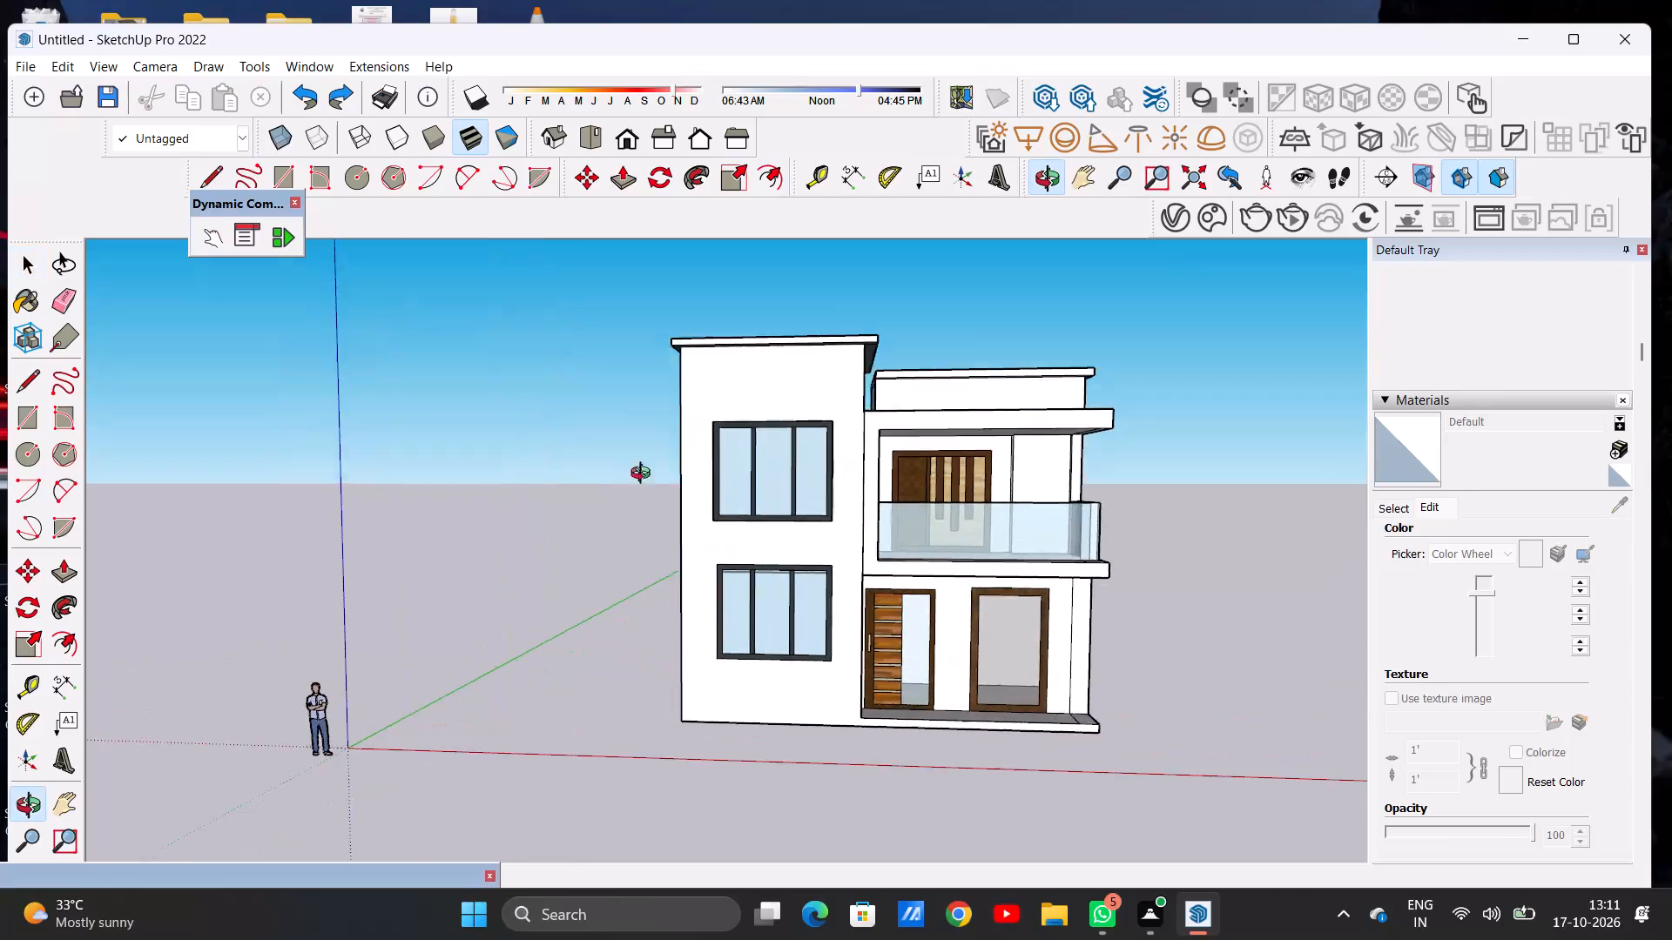
Frame the villa's front facade and save the model as SRI 03 in the Documents folder.
middle_drag(644, 475, 634, 490)
scroll(1192, 521, up, 1)
scroll(1138, 352, up, 1)
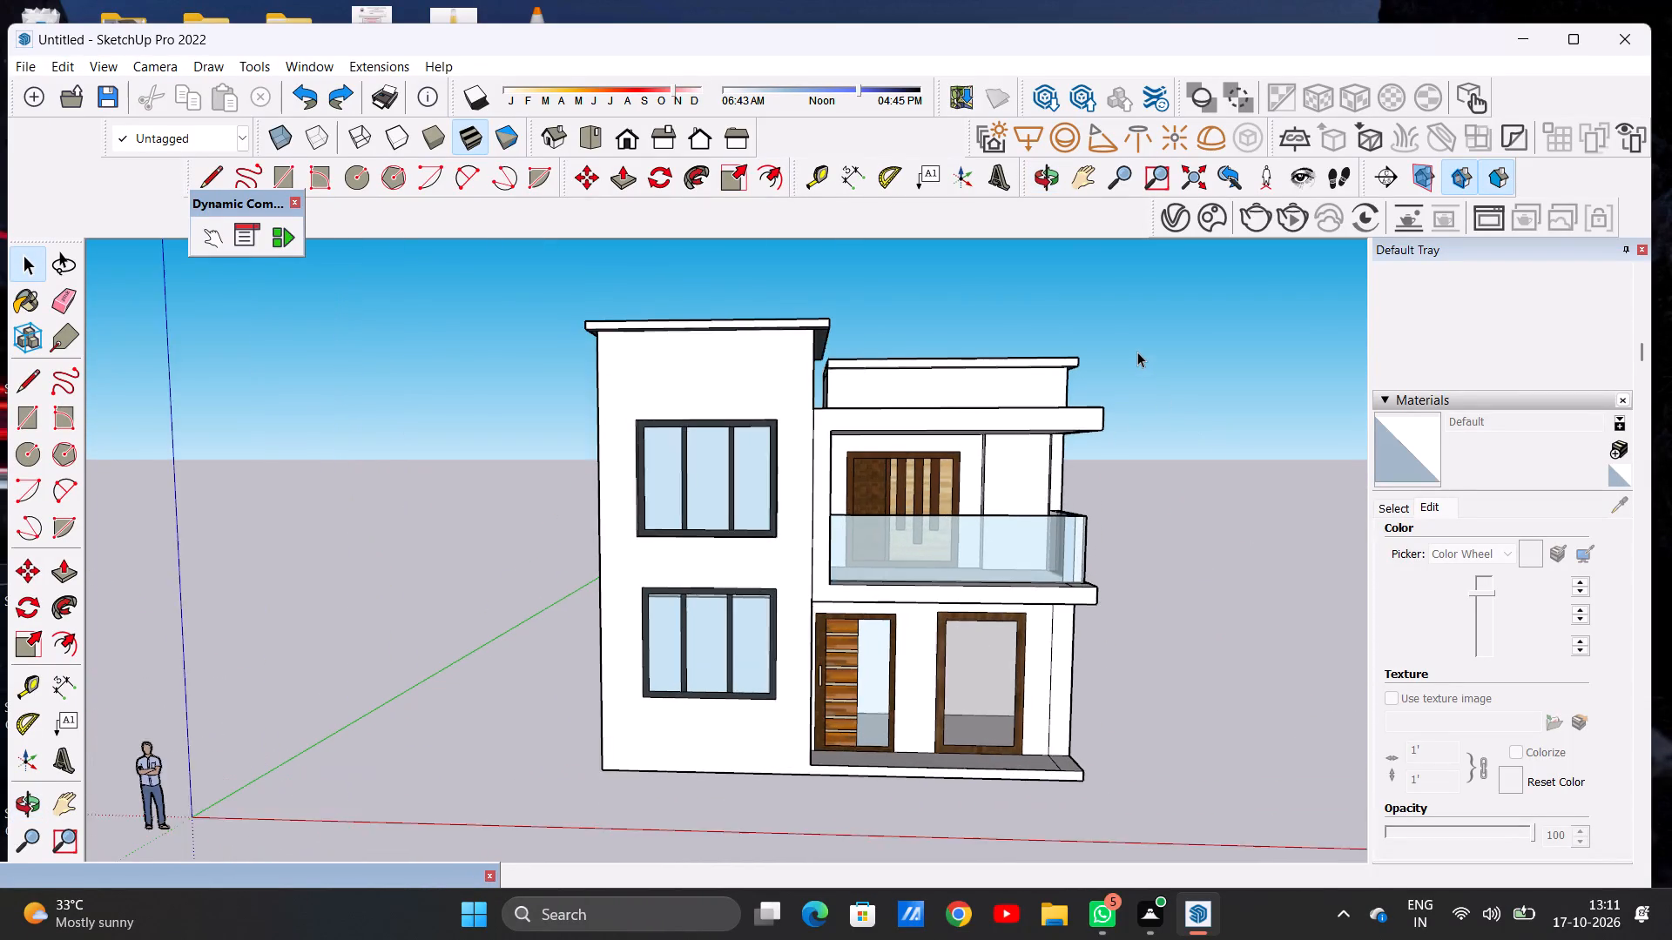
scroll(1137, 352, up, 1)
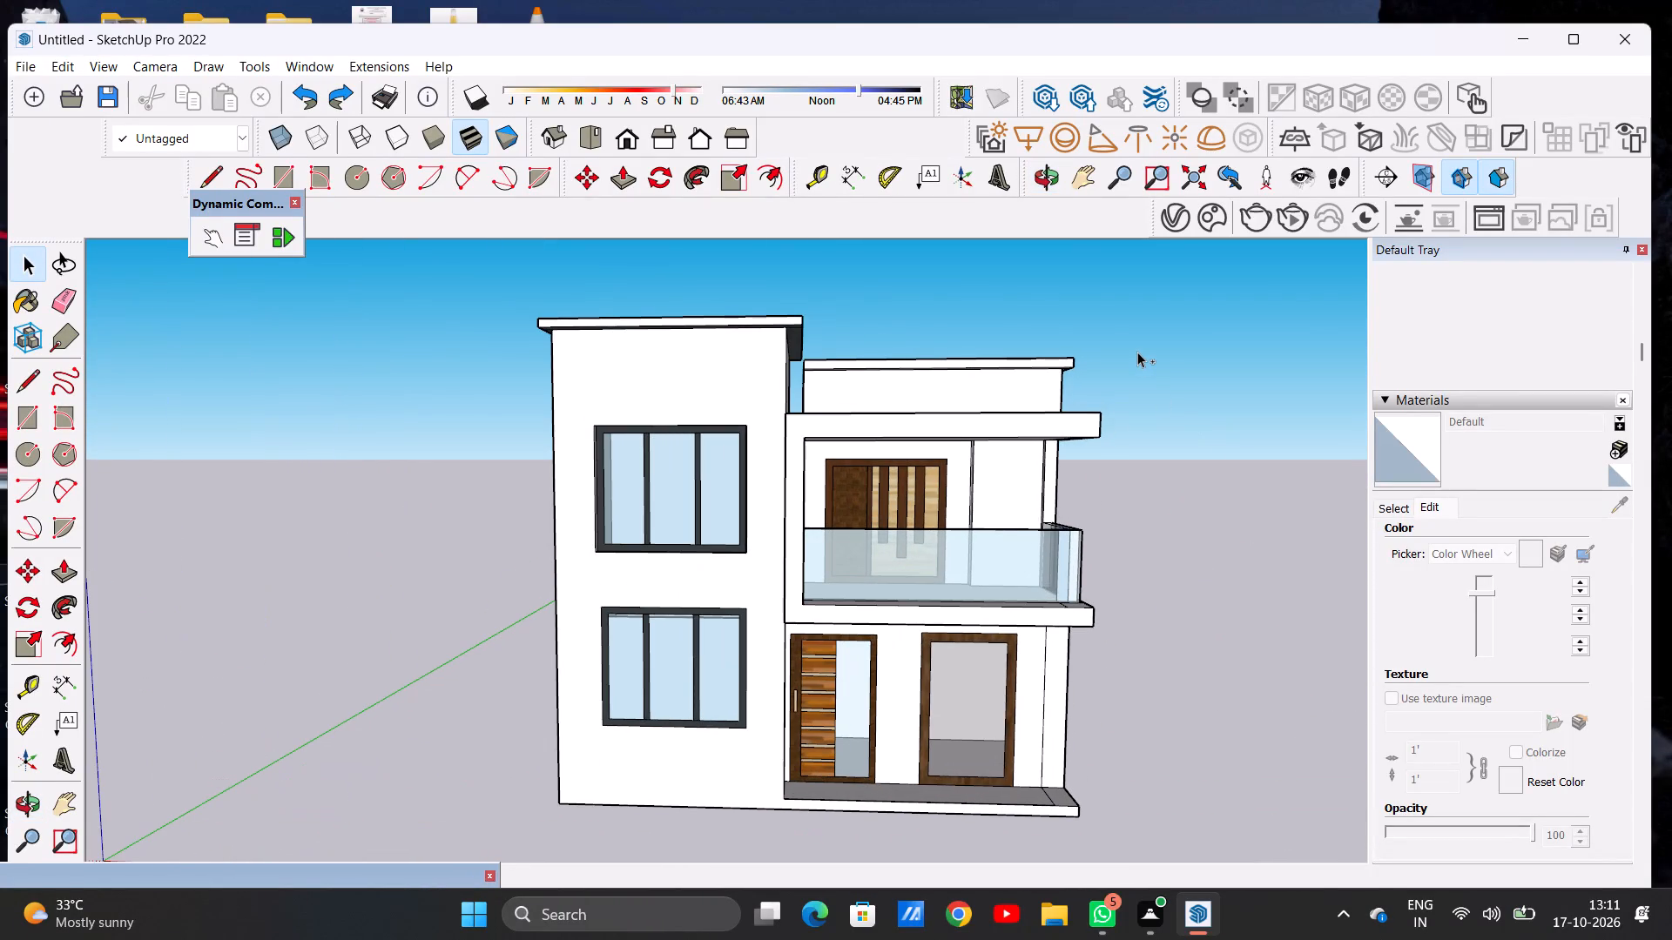
key(ctrl+s)
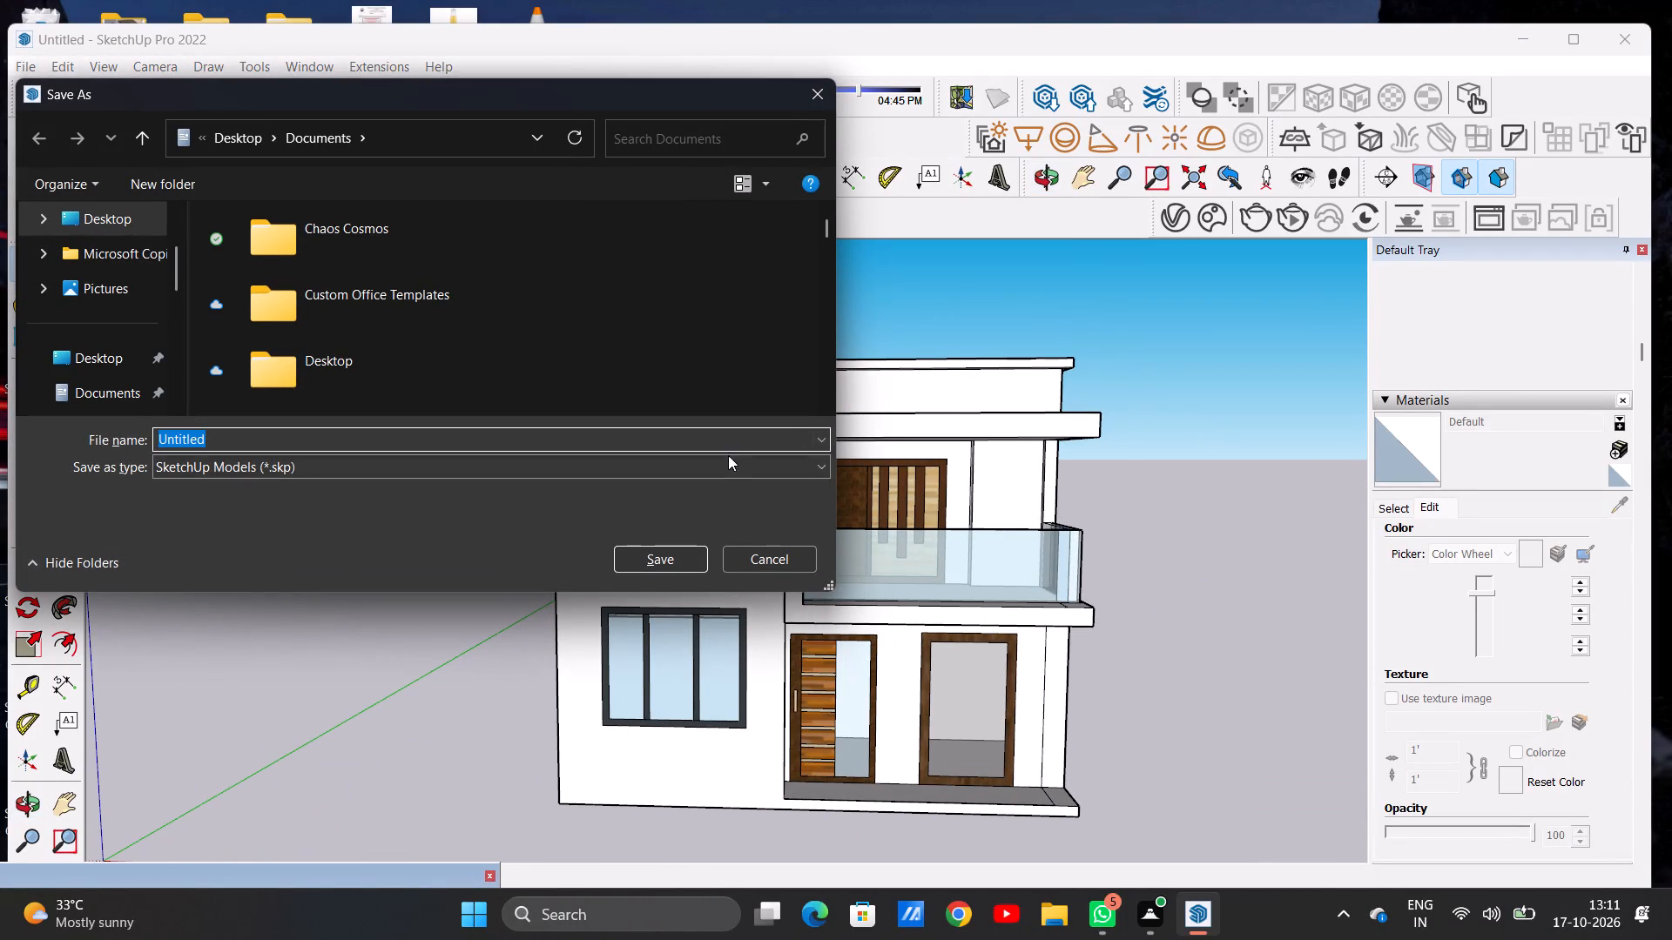
click(718, 442)
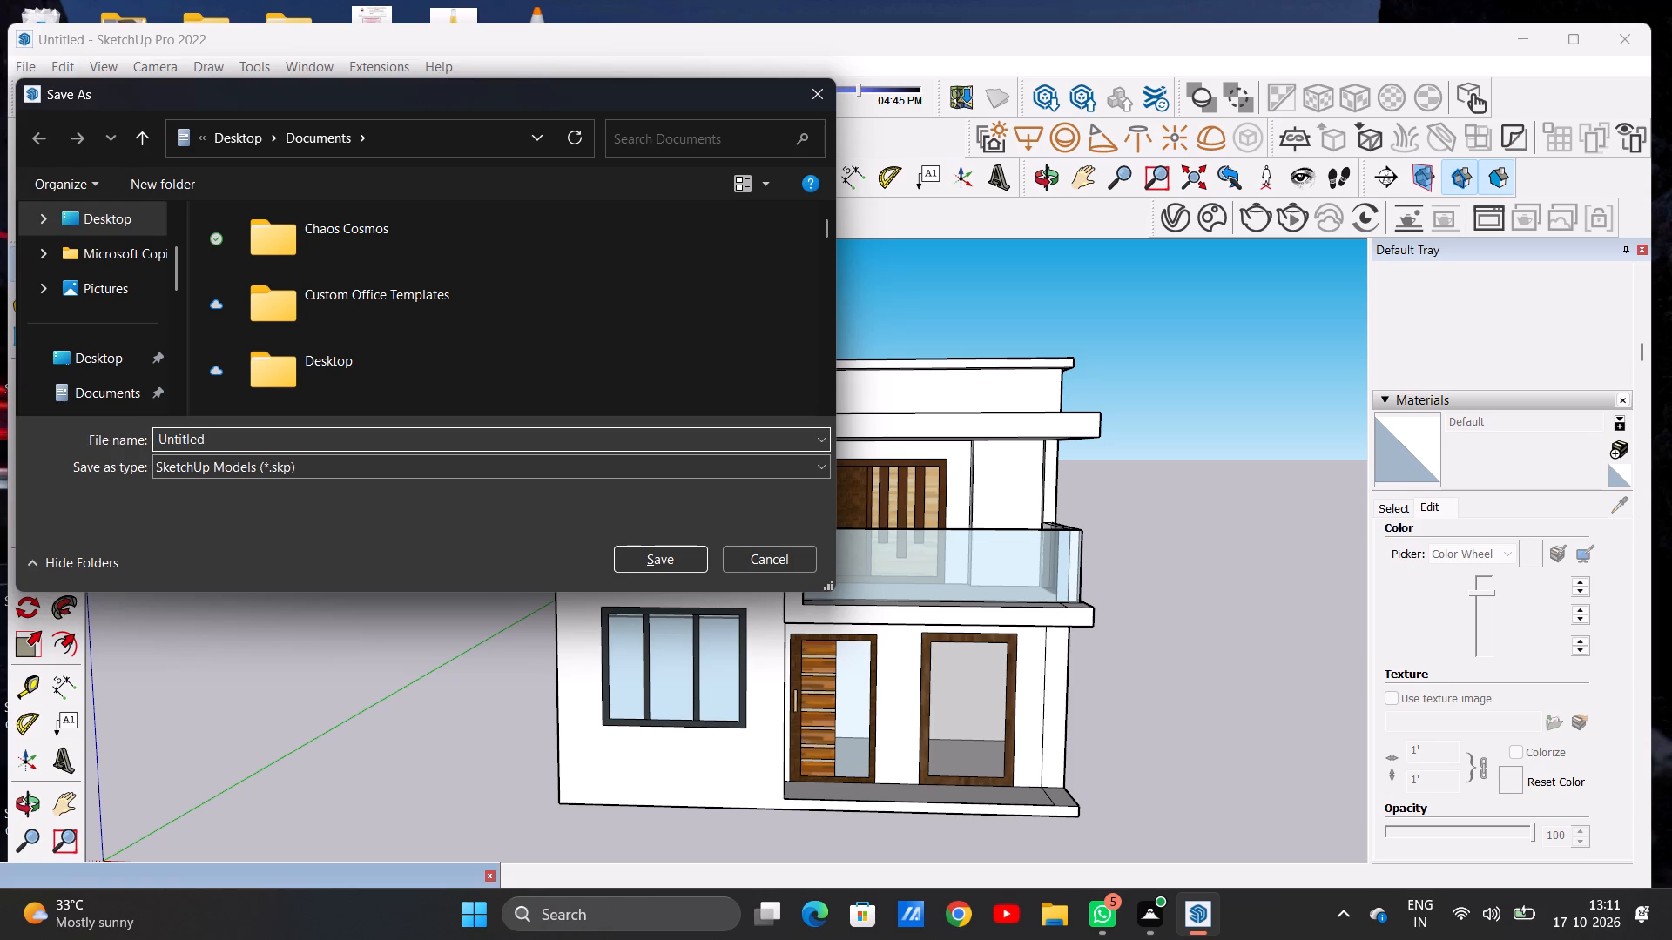
key(BackSpace)
key(BackSpace)
key(BackSpace)
key(BackSpace)
key(BackSpace)
key(BackSpace)
key(BackSpace)
key(BackSpace)
key(BackSpace)
key(BackSpace)
key(BackSpace)
key(BackSpace)
key(BackSpace)
key(BackSpace)
key(BackSpace)
key(BackSpace)
key(BackSpace)
key(BackSpace)
key(BackSpace)
key(BackSpace)
key(BackSpace)
key(BackSpace)
text(SRI)
key(space)
text(03)
click(645, 557)
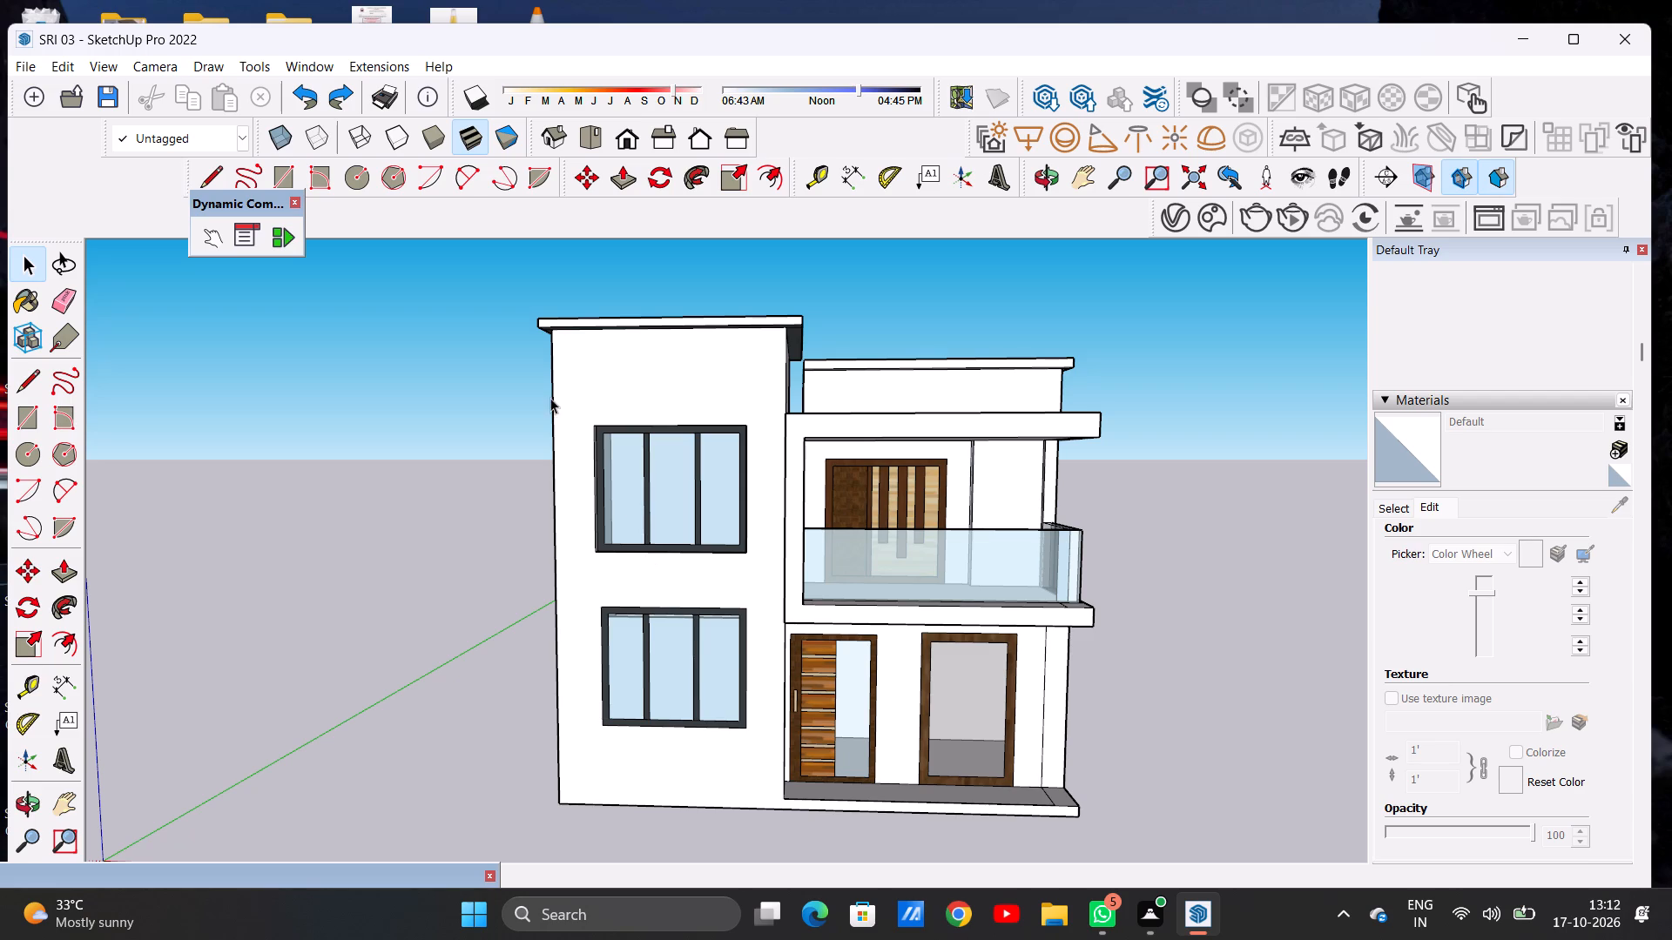
Export the current facade view as a 2D JPEG image named SRI 03 PDF in the Documents folder.
click(21, 70)
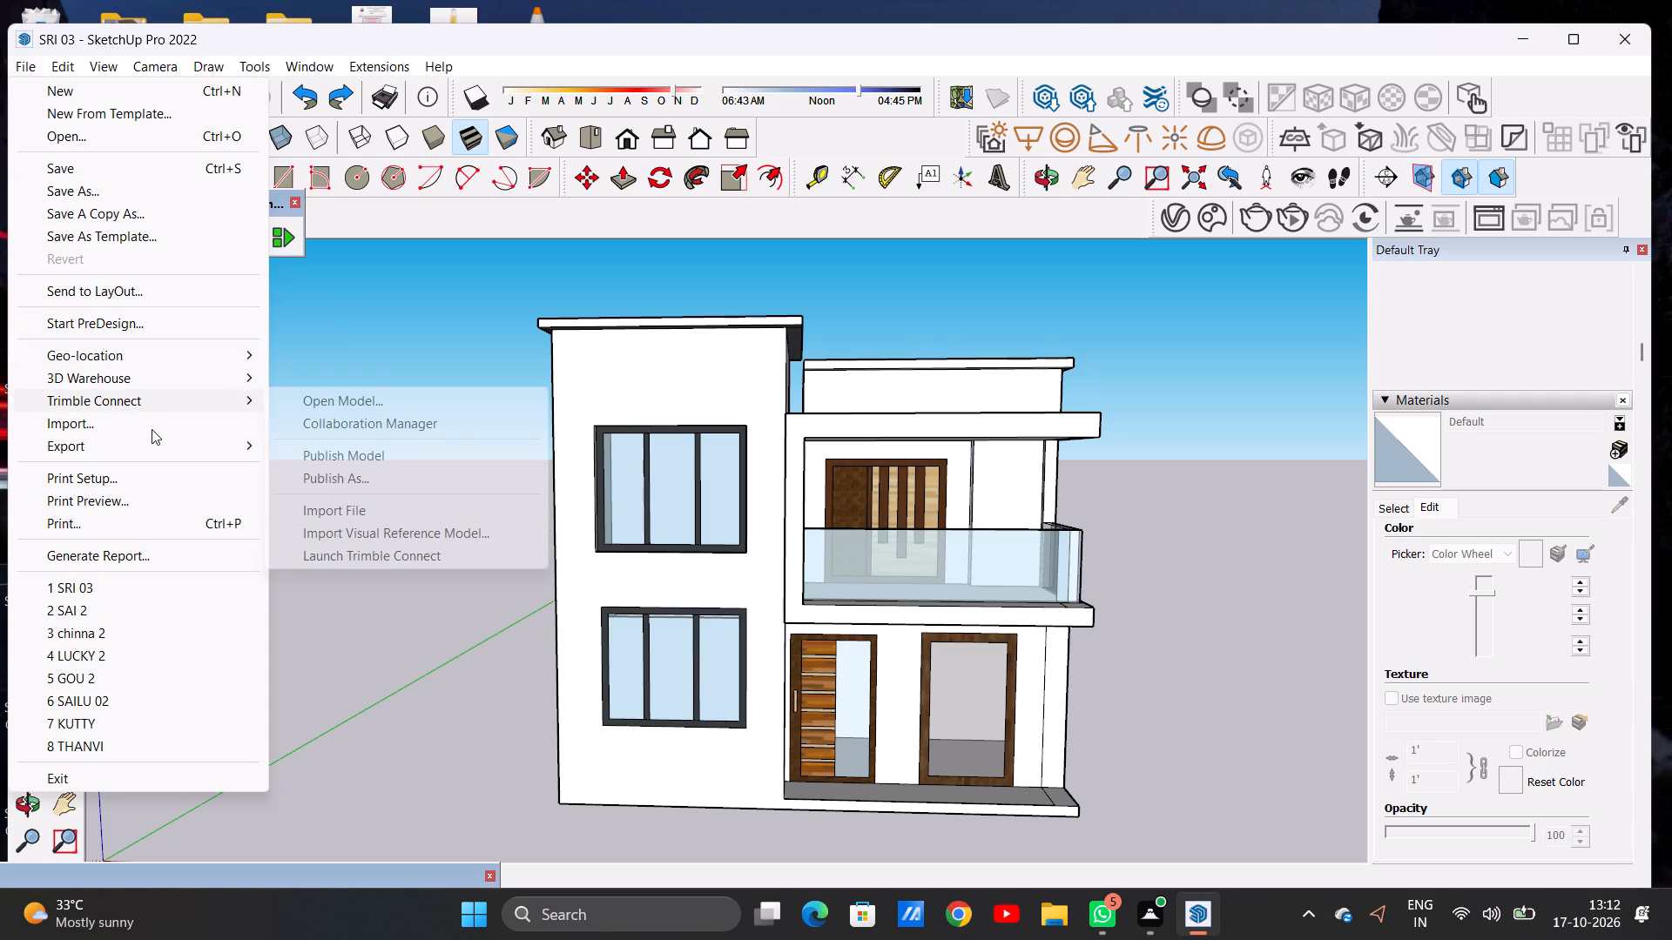
click(274, 469)
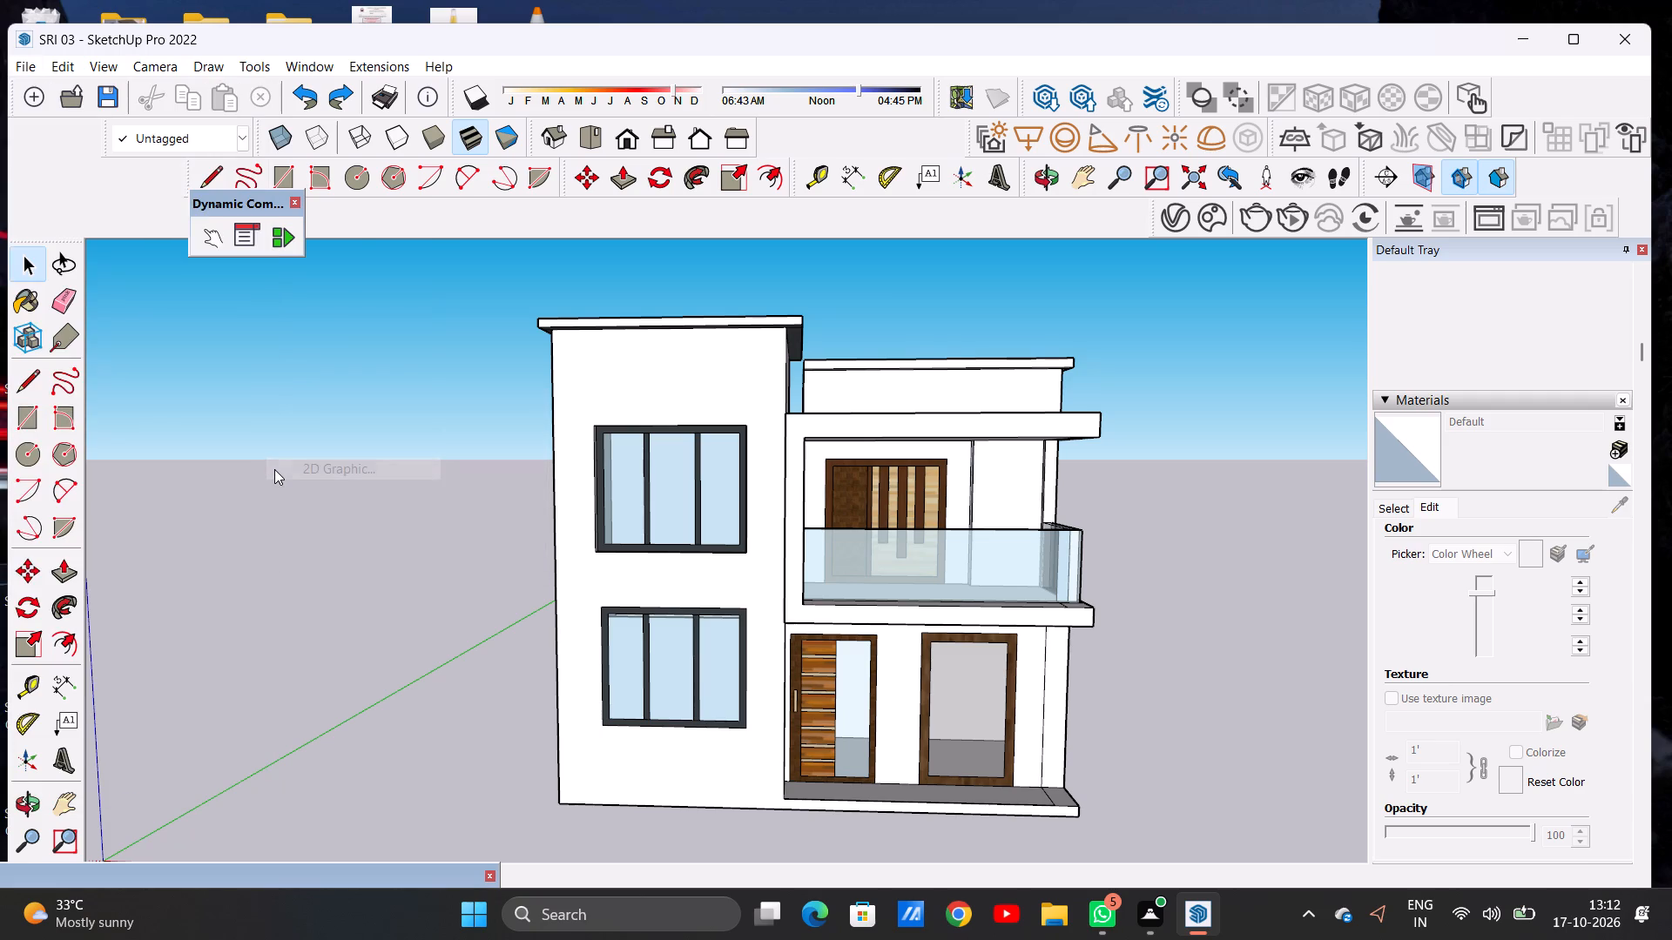
click(285, 441)
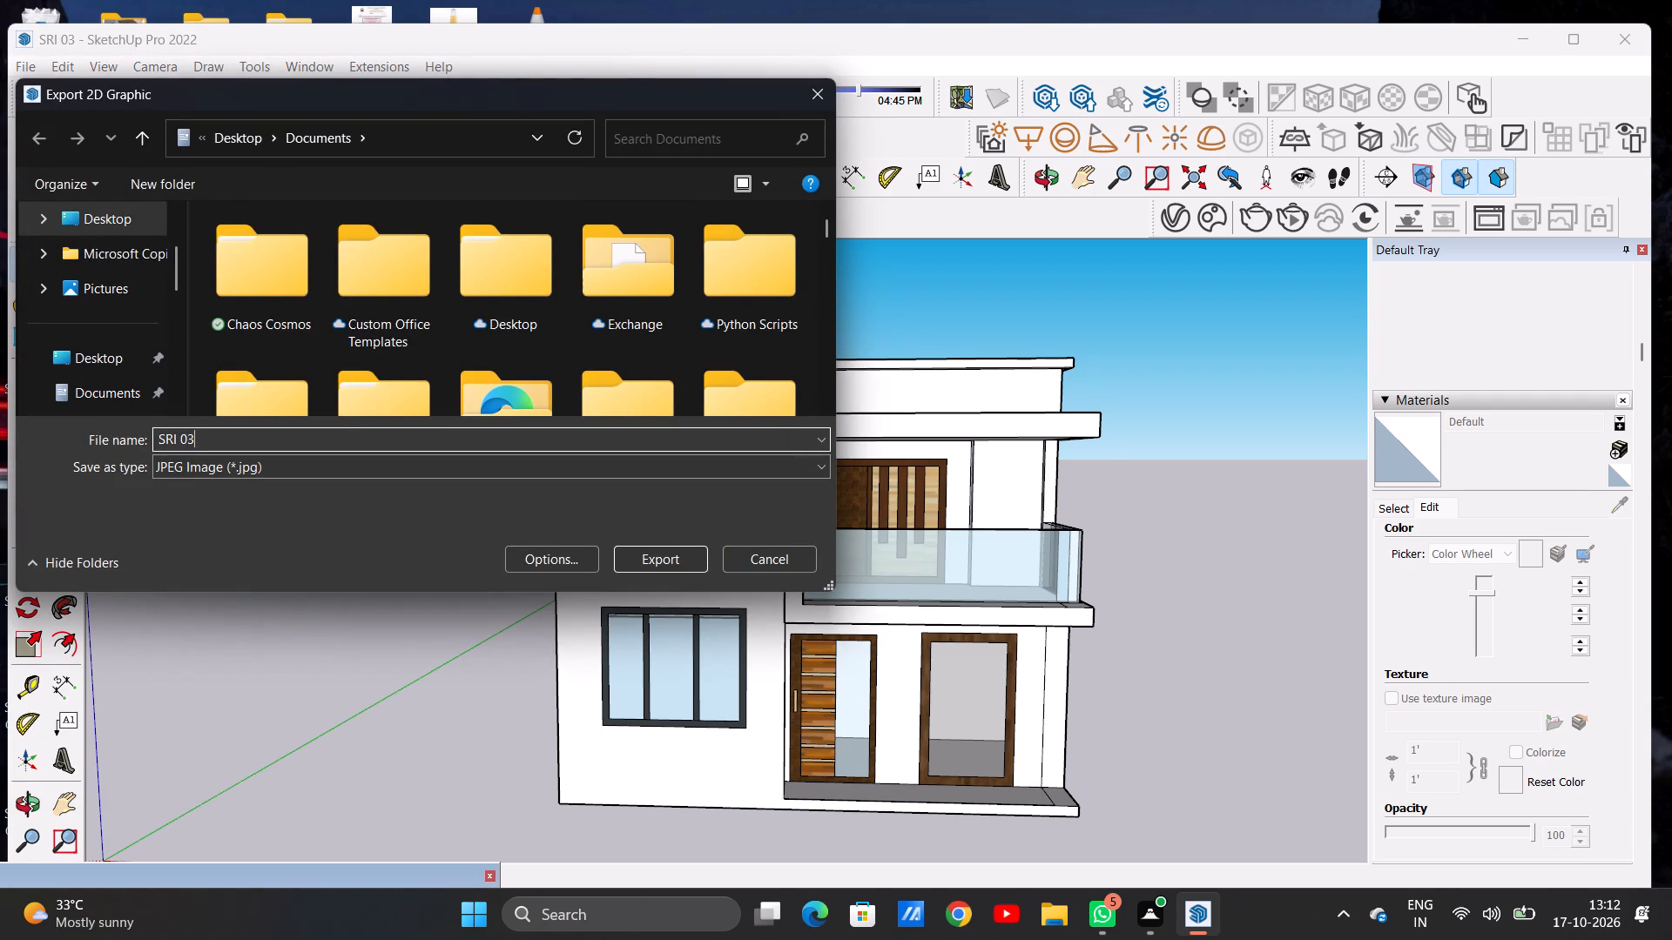
key(space)
text(PDF)
click(664, 561)
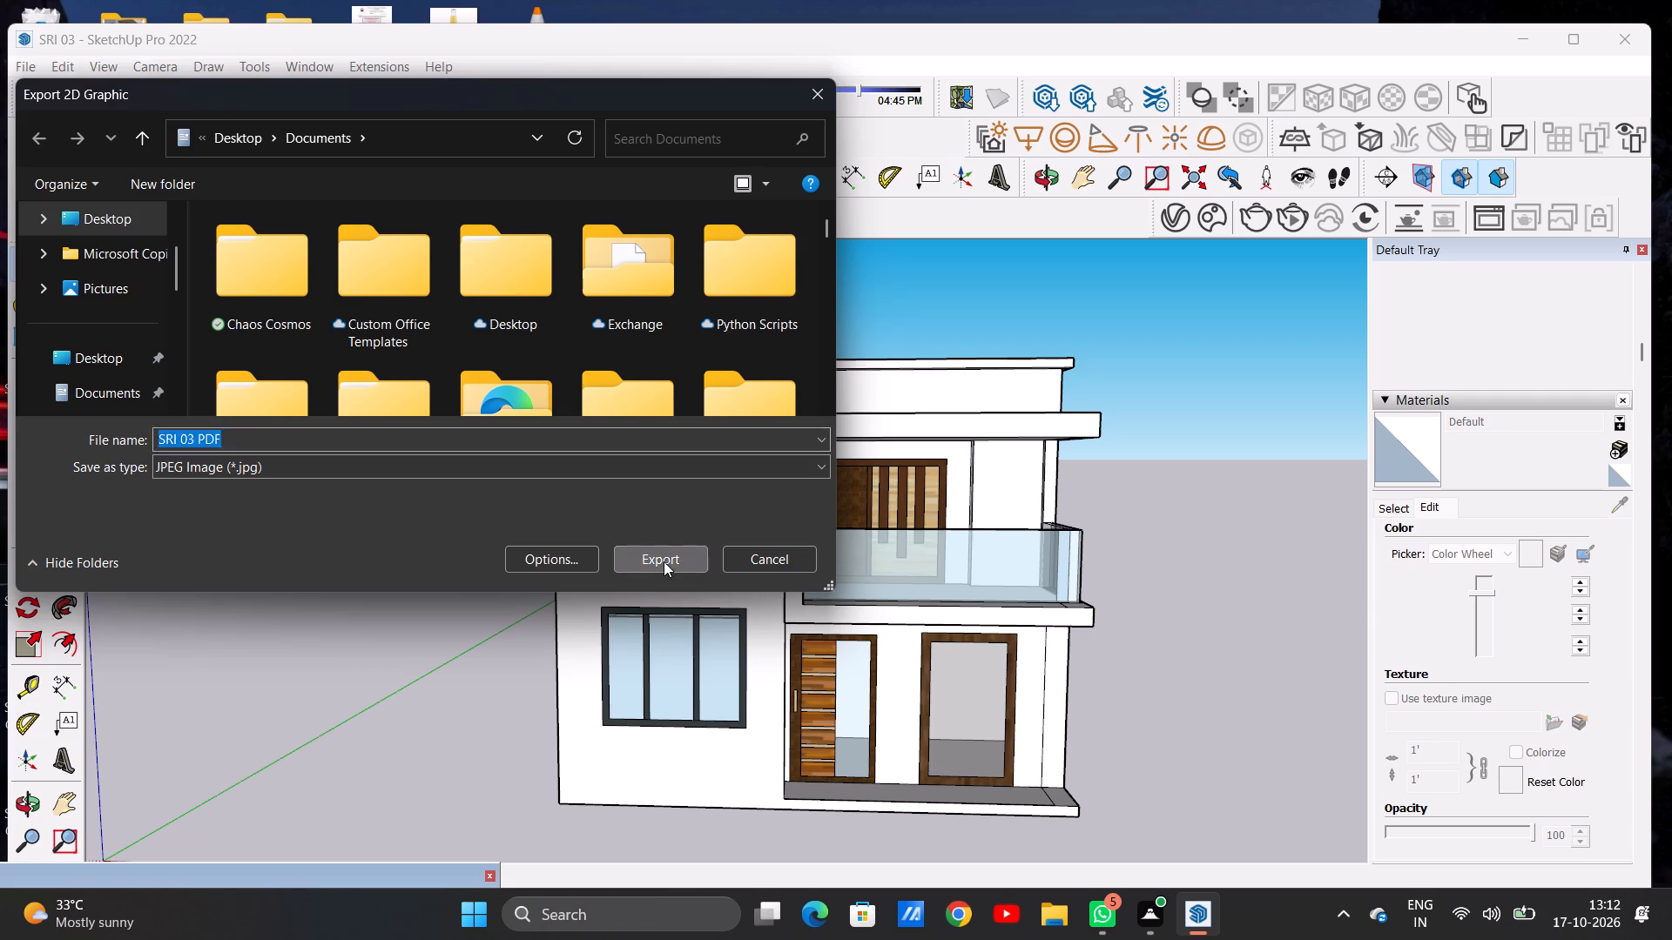